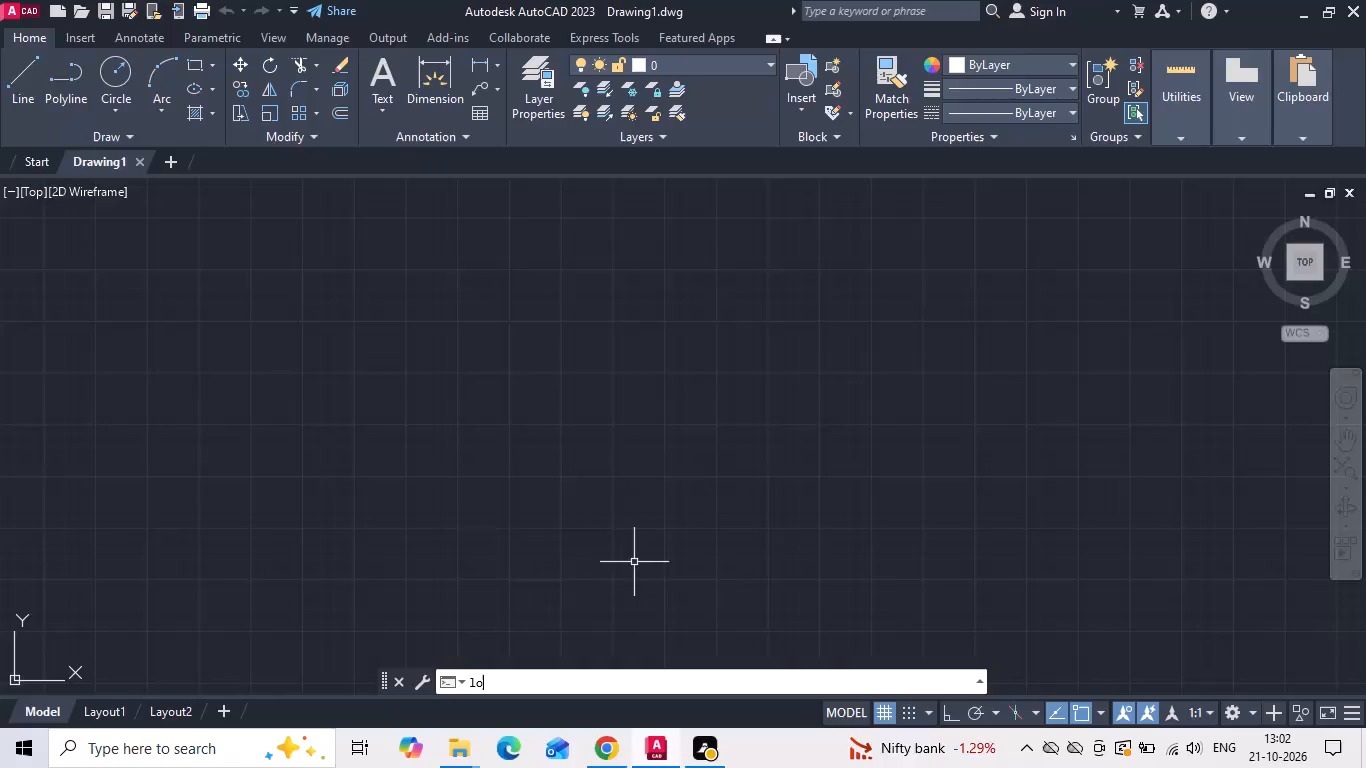
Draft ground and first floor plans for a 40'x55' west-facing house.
Turn on command log file recording for the drawing session with LOGFILEON.
text(file)
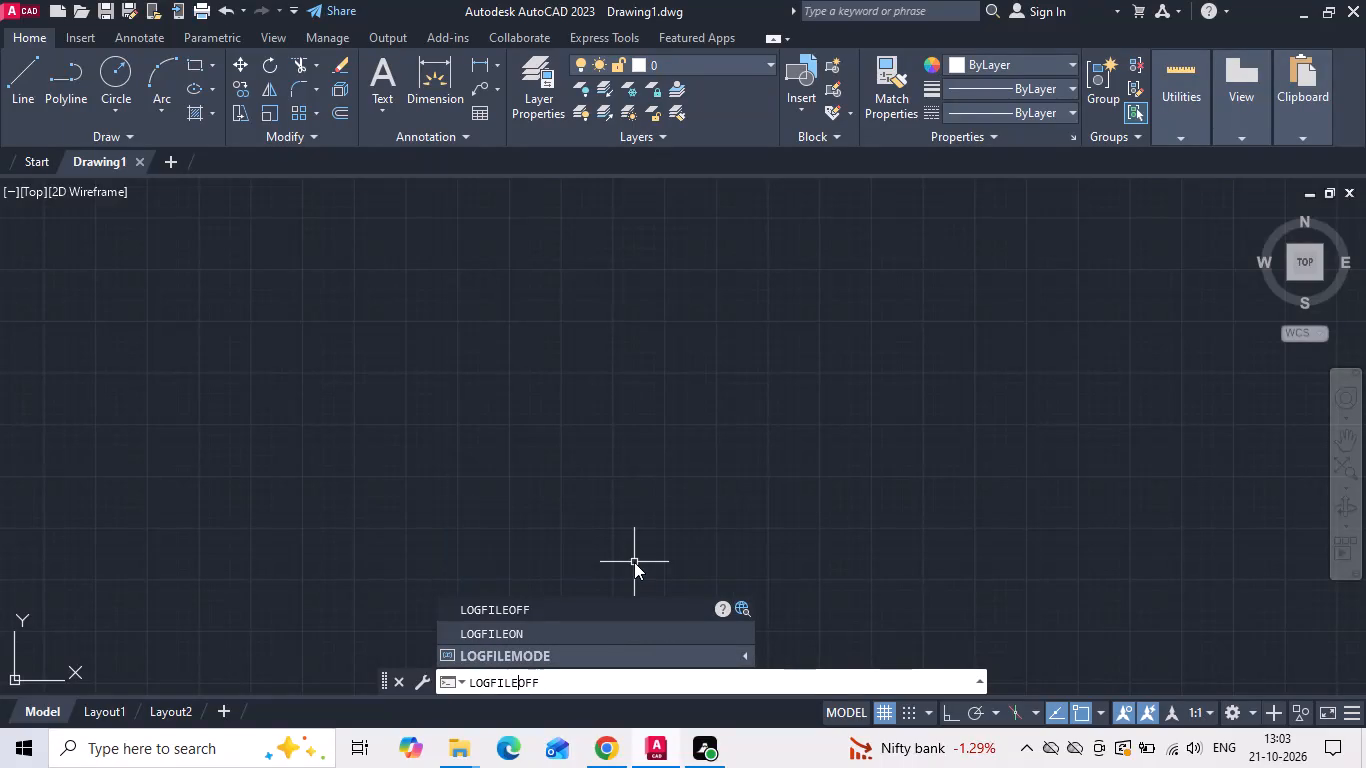
text(on)
key(Return)
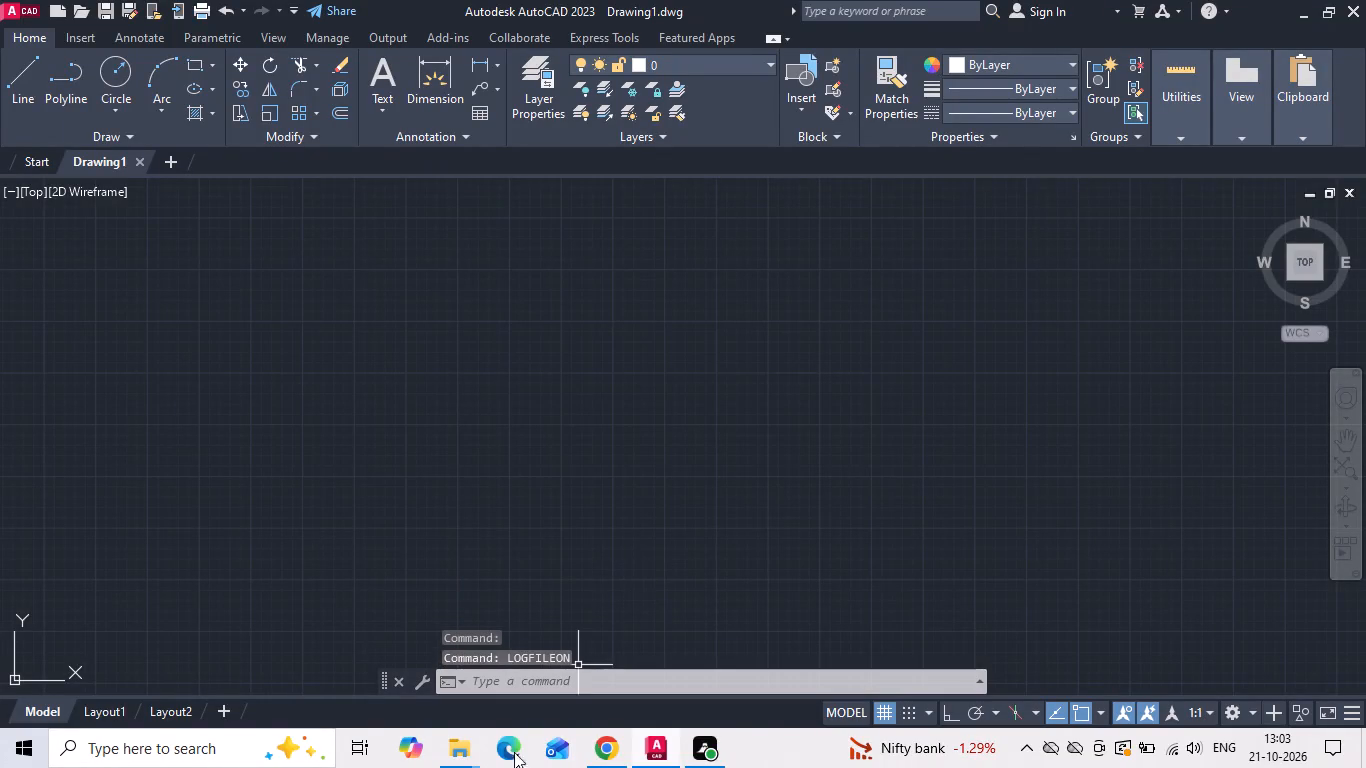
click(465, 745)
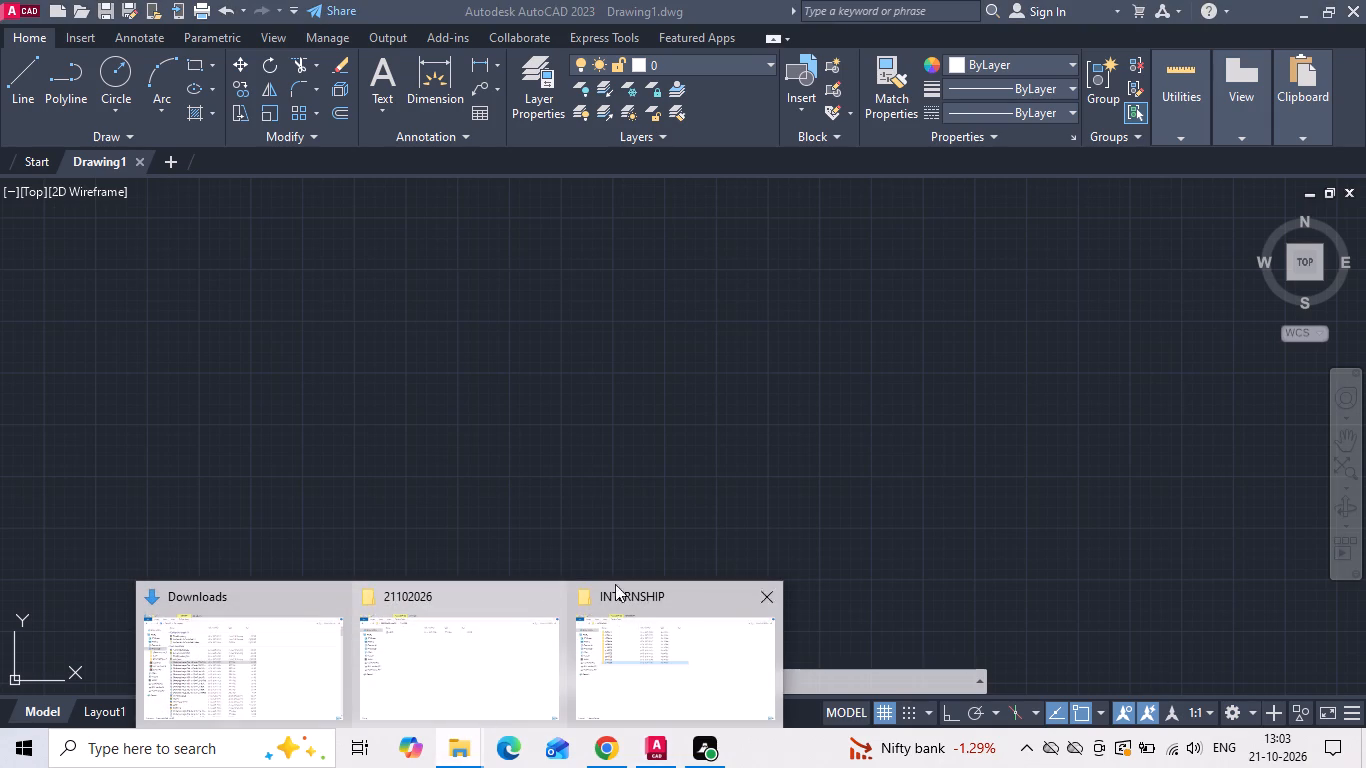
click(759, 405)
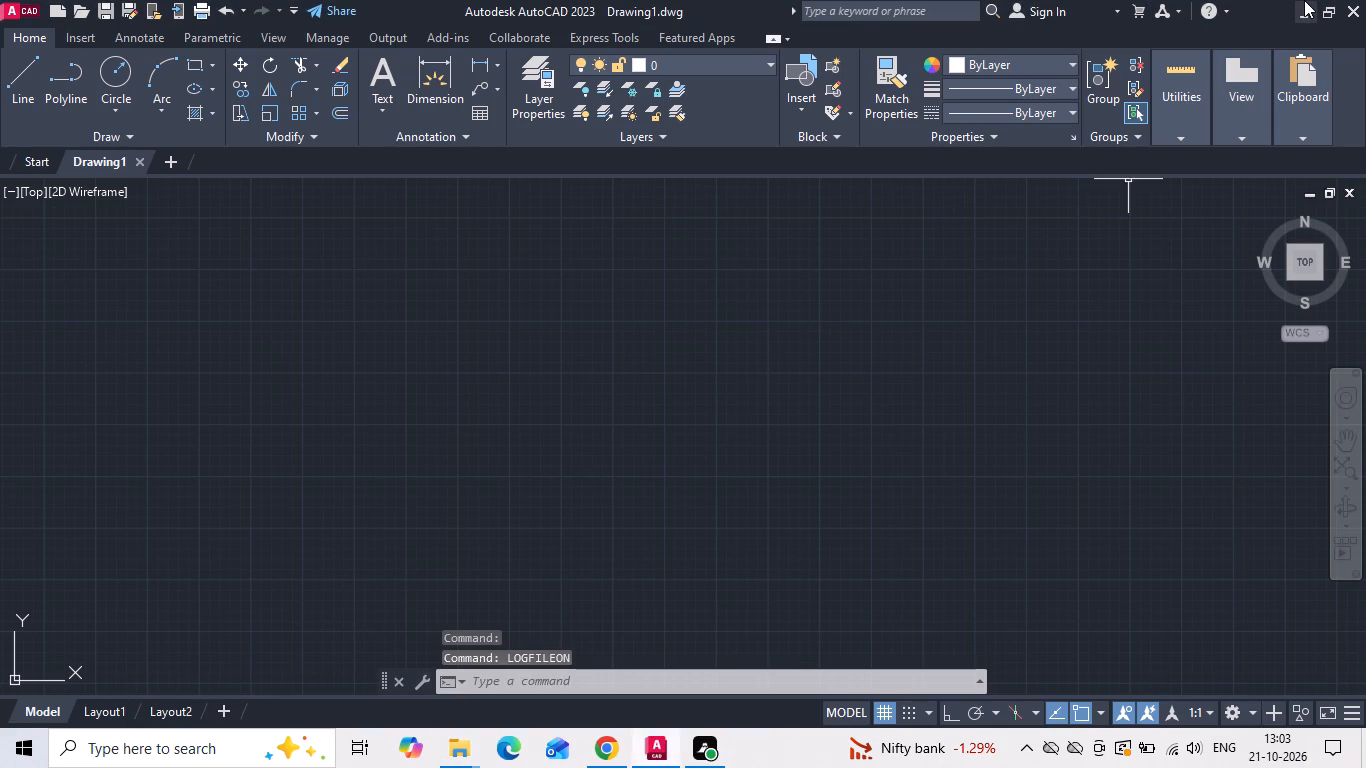
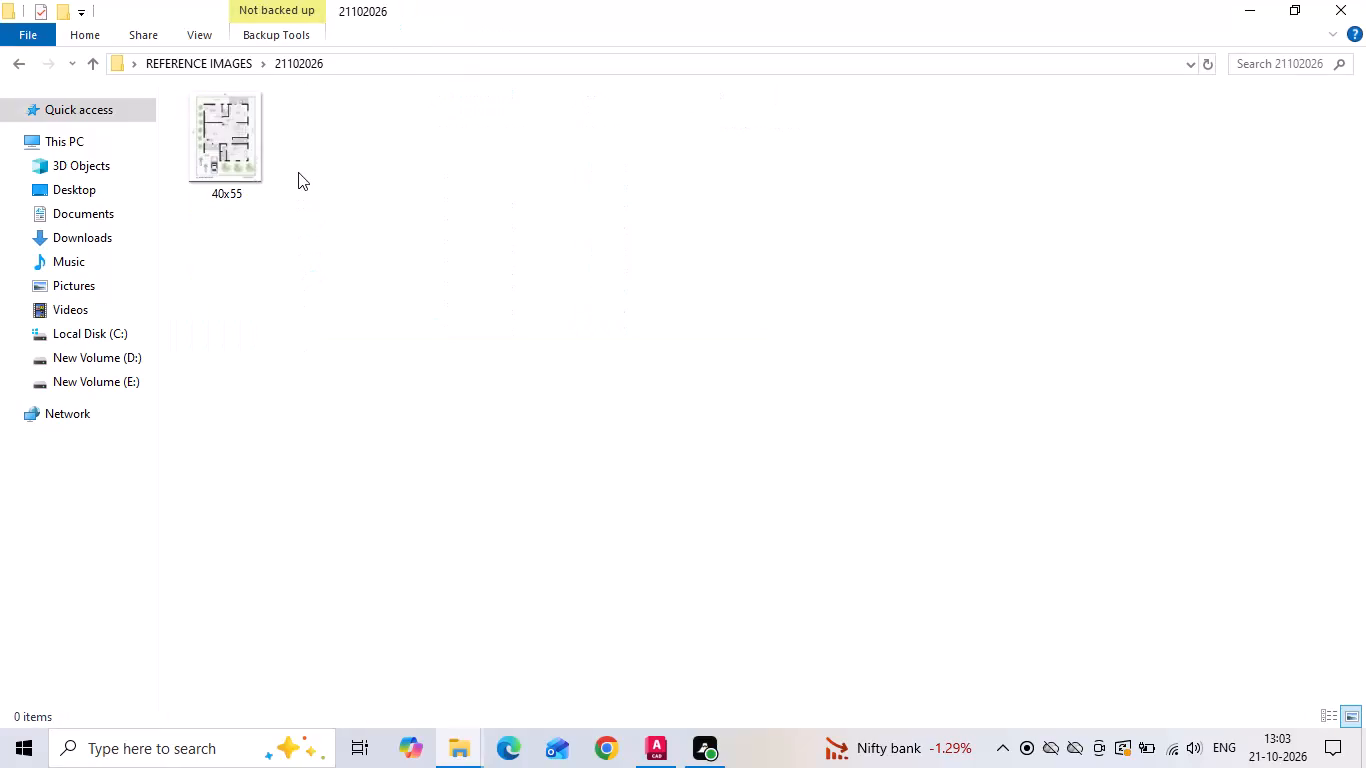
Open the 40x55 floor plan image and copy it to the clipboard.
click(228, 148)
right_click(228, 148)
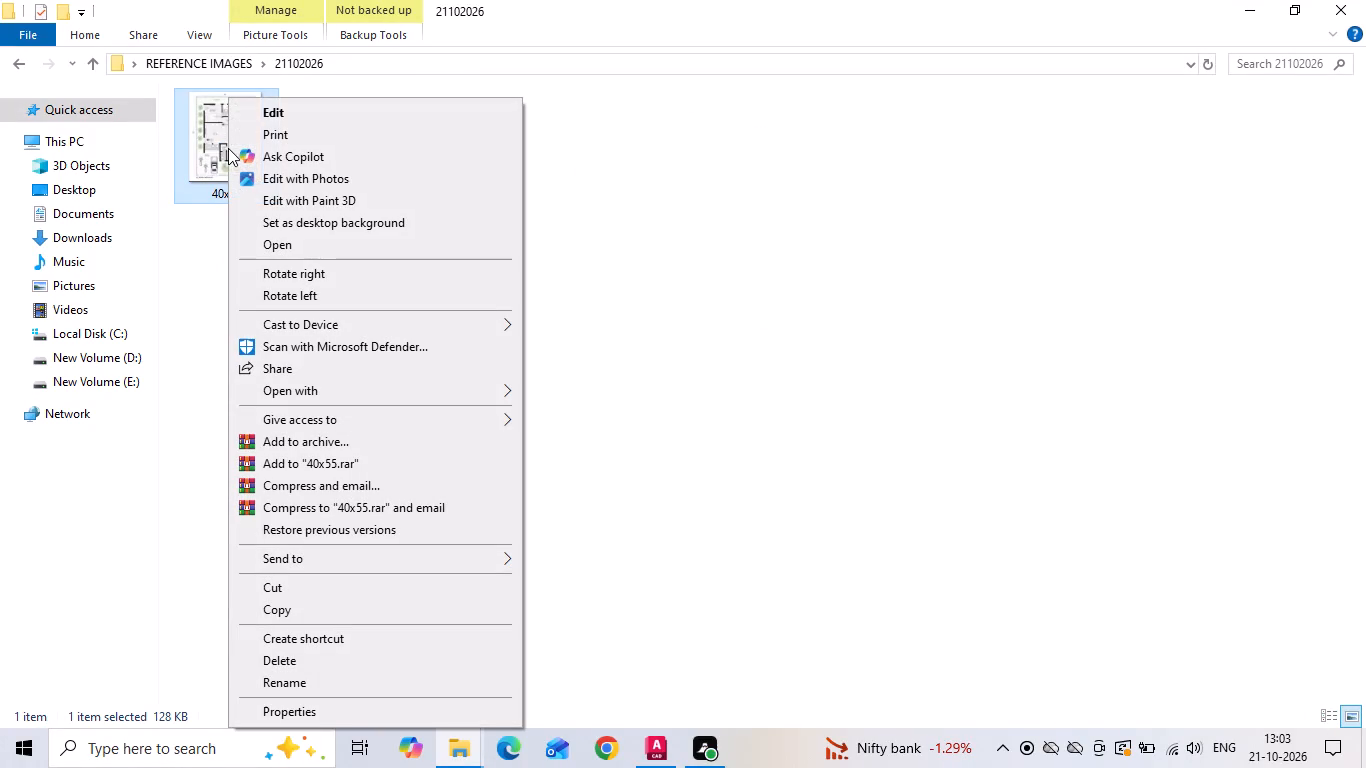
double_click(217, 153)
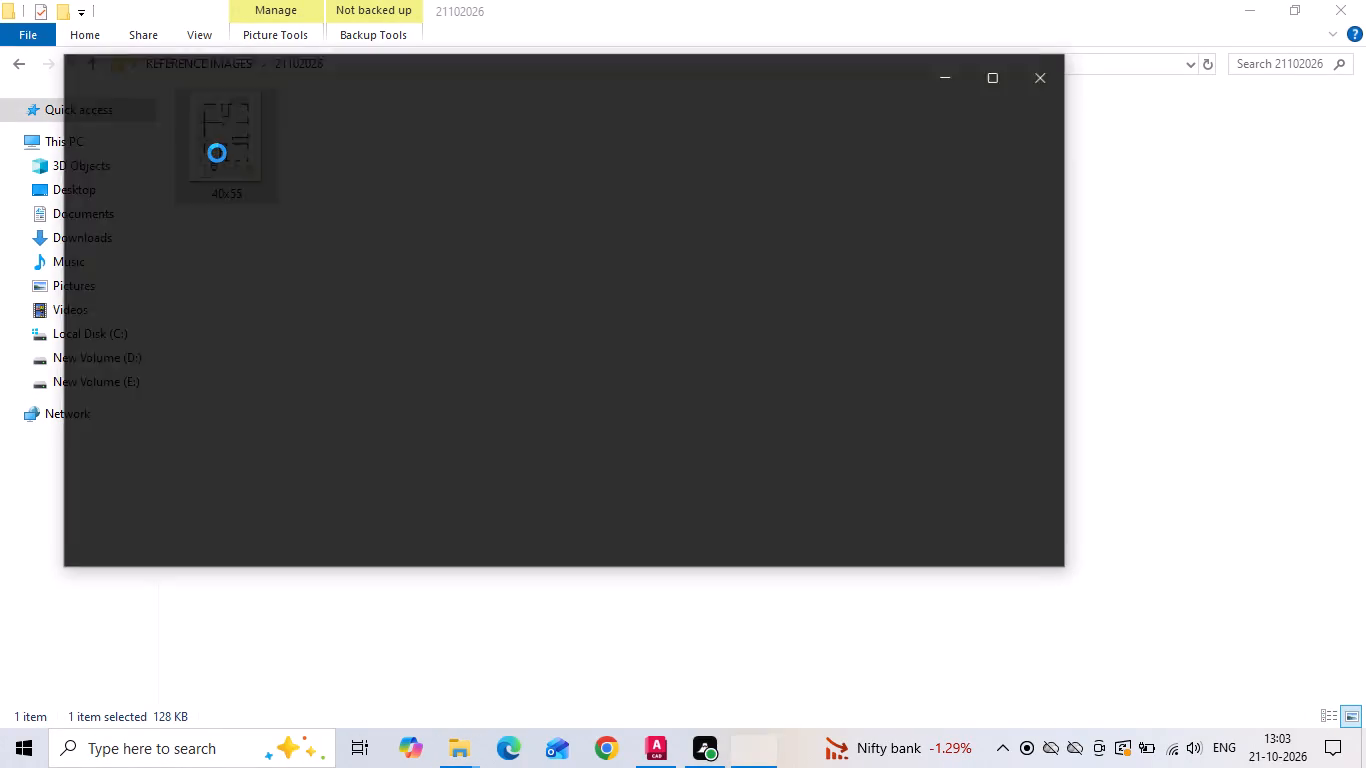
right_click(566, 330)
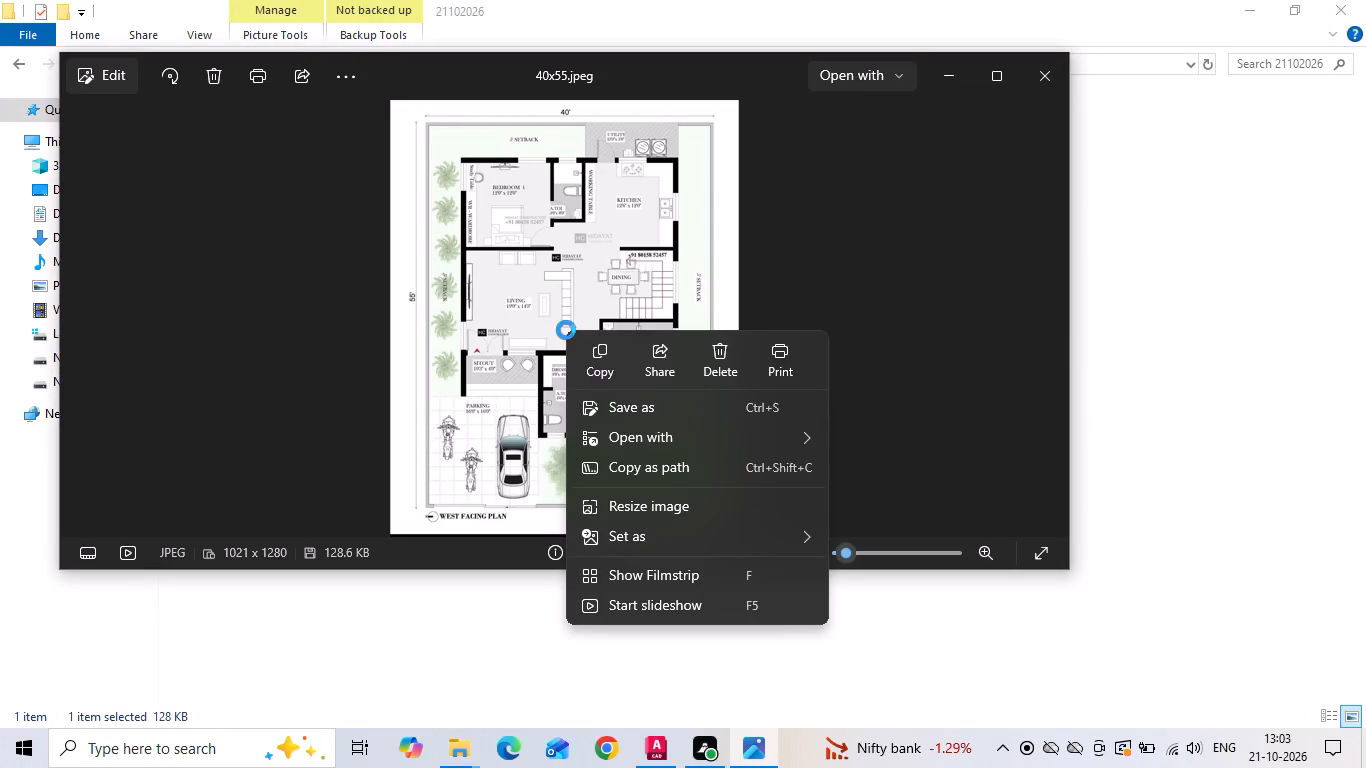
click(592, 363)
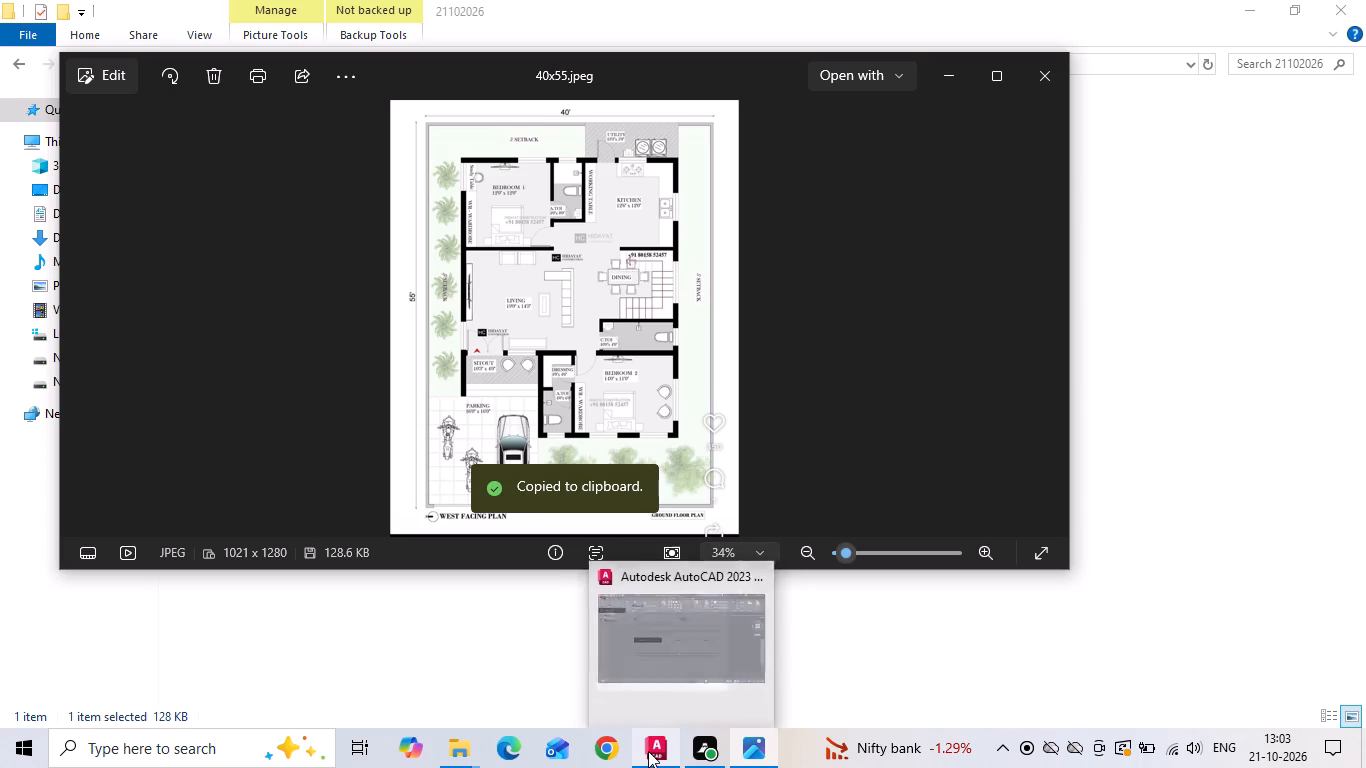
Switch to AutoCAD and paste the floor plan image into Drawing1, scaling it freehand with a rotation angle of 0.
click(632, 671)
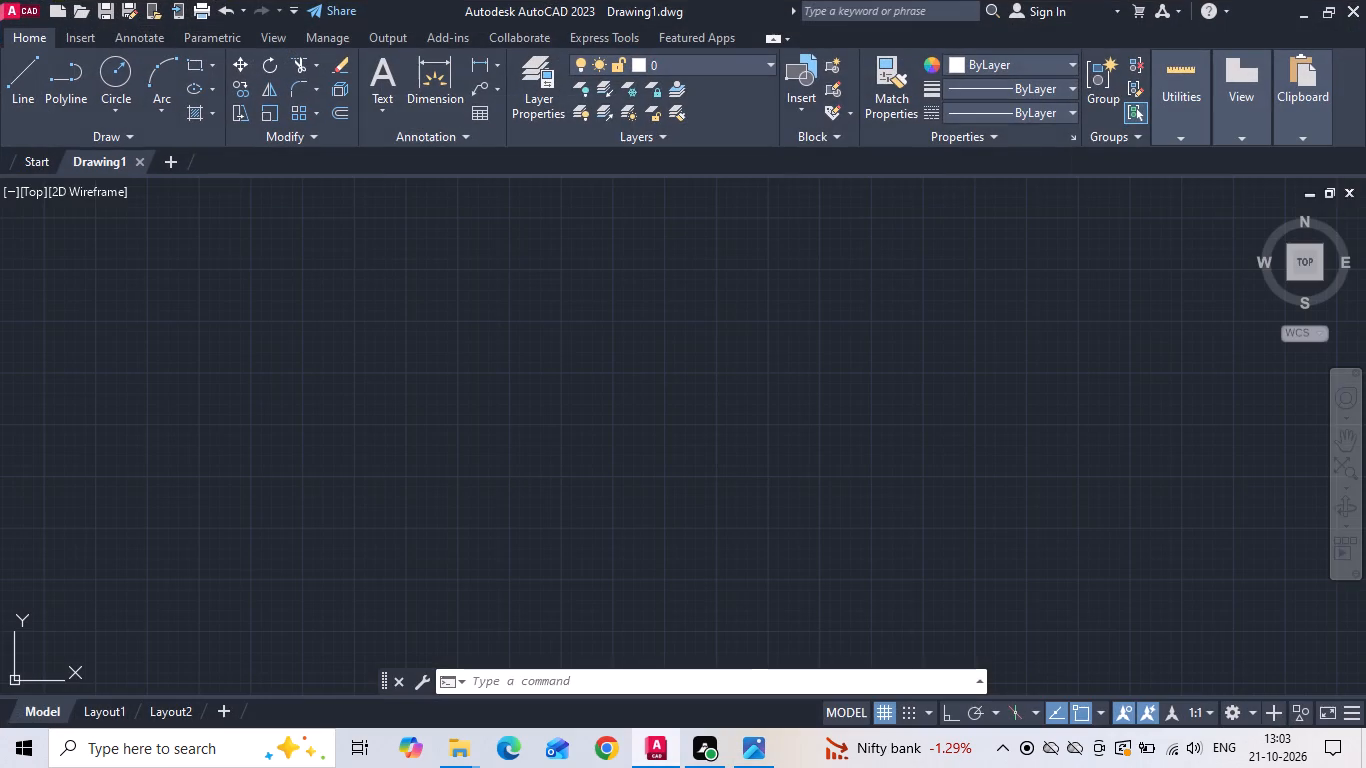
key(ctrl+v)
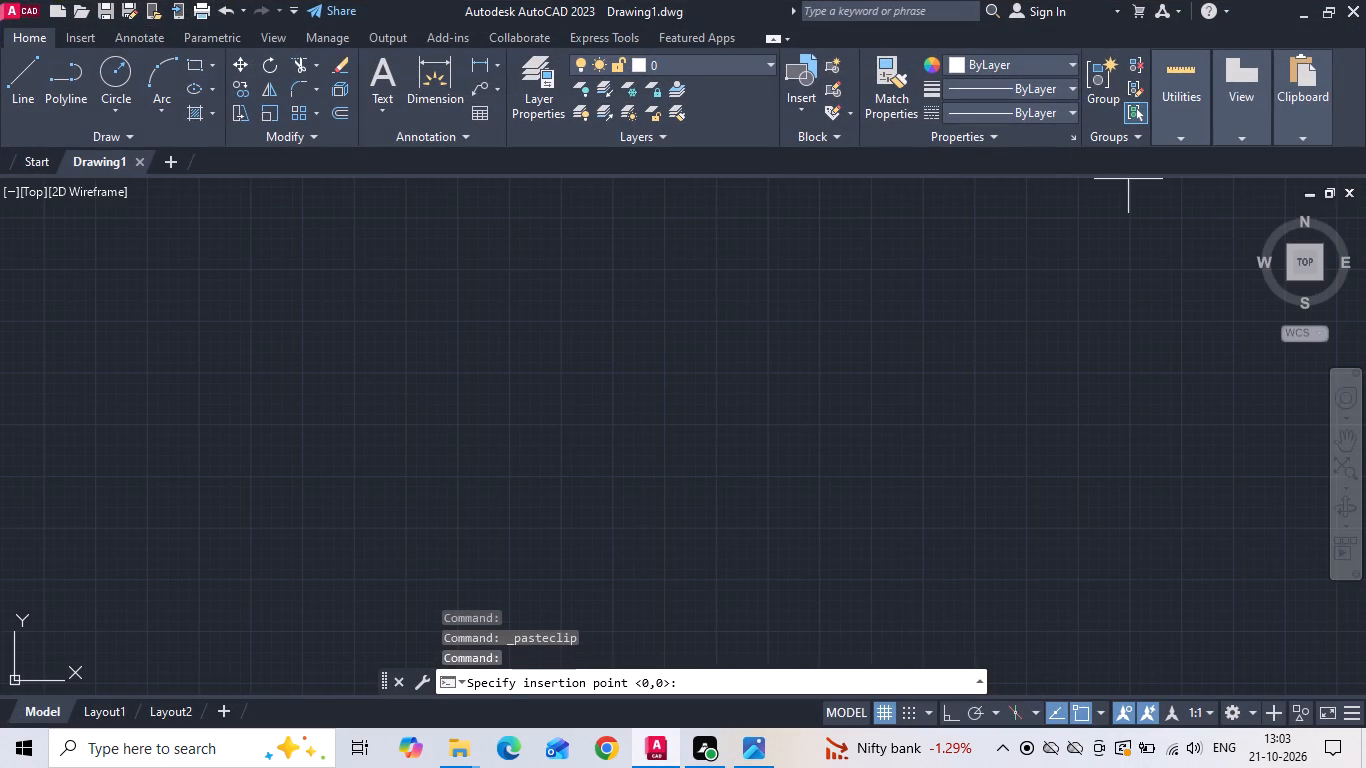
drag(402, 487, 408, 476)
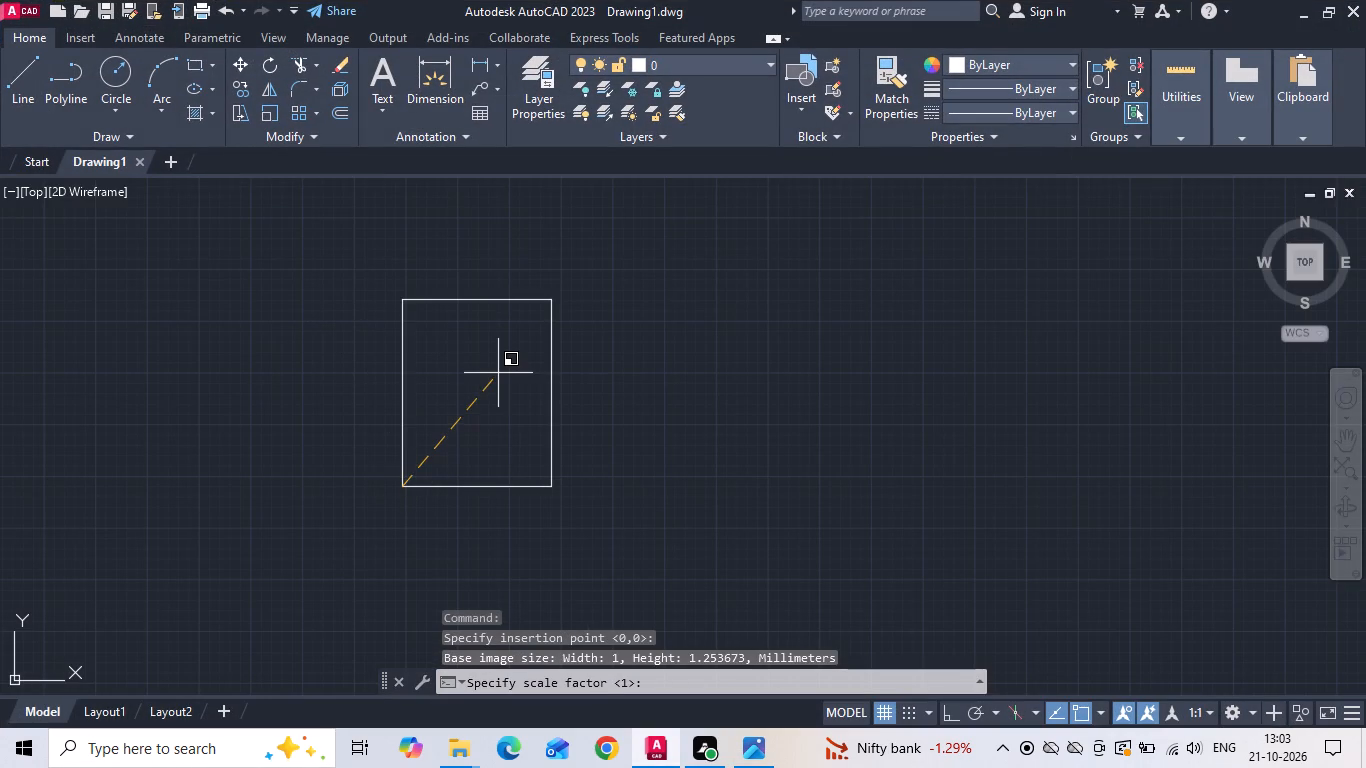
click(498, 373)
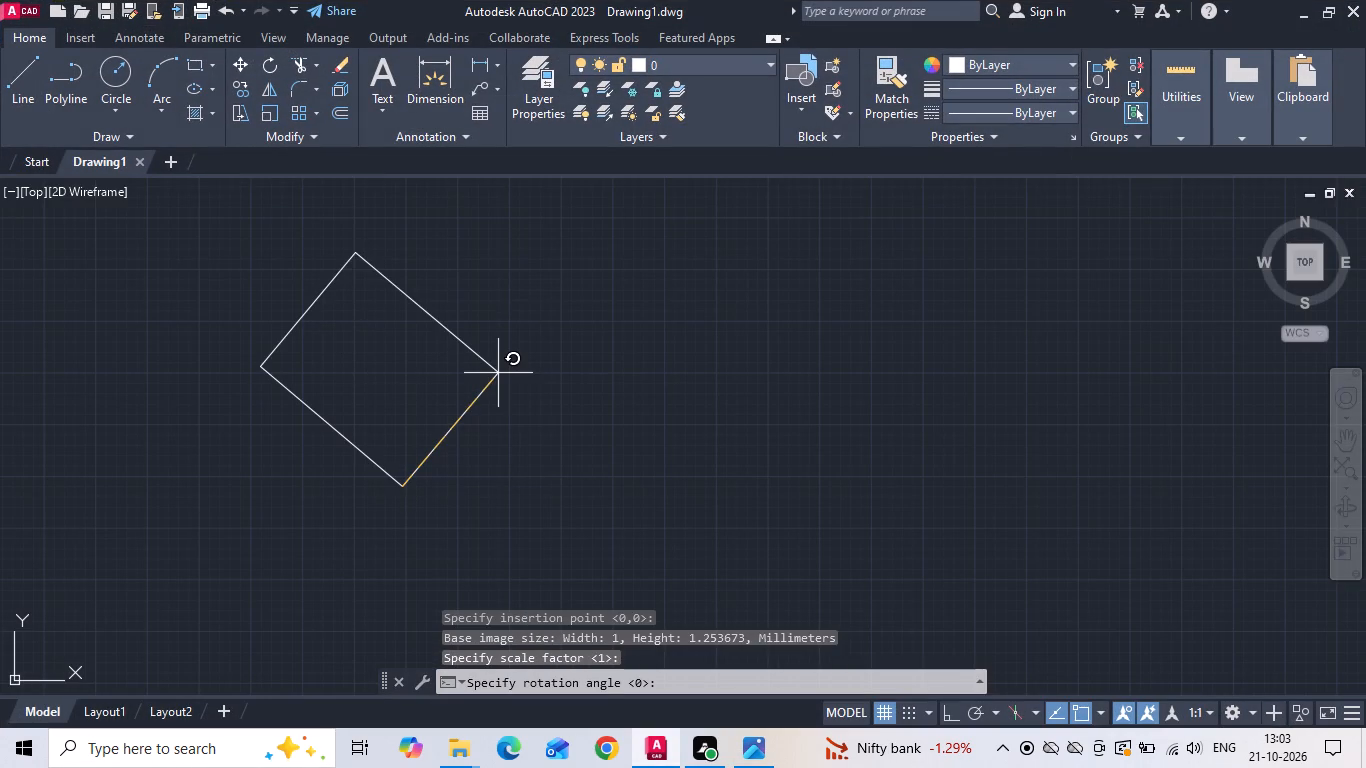
text(0)
key(space)
Set the drawing units to Engineering length type, 0'-0.0" precision and Inches insertion scale.
text(un)
key(space)
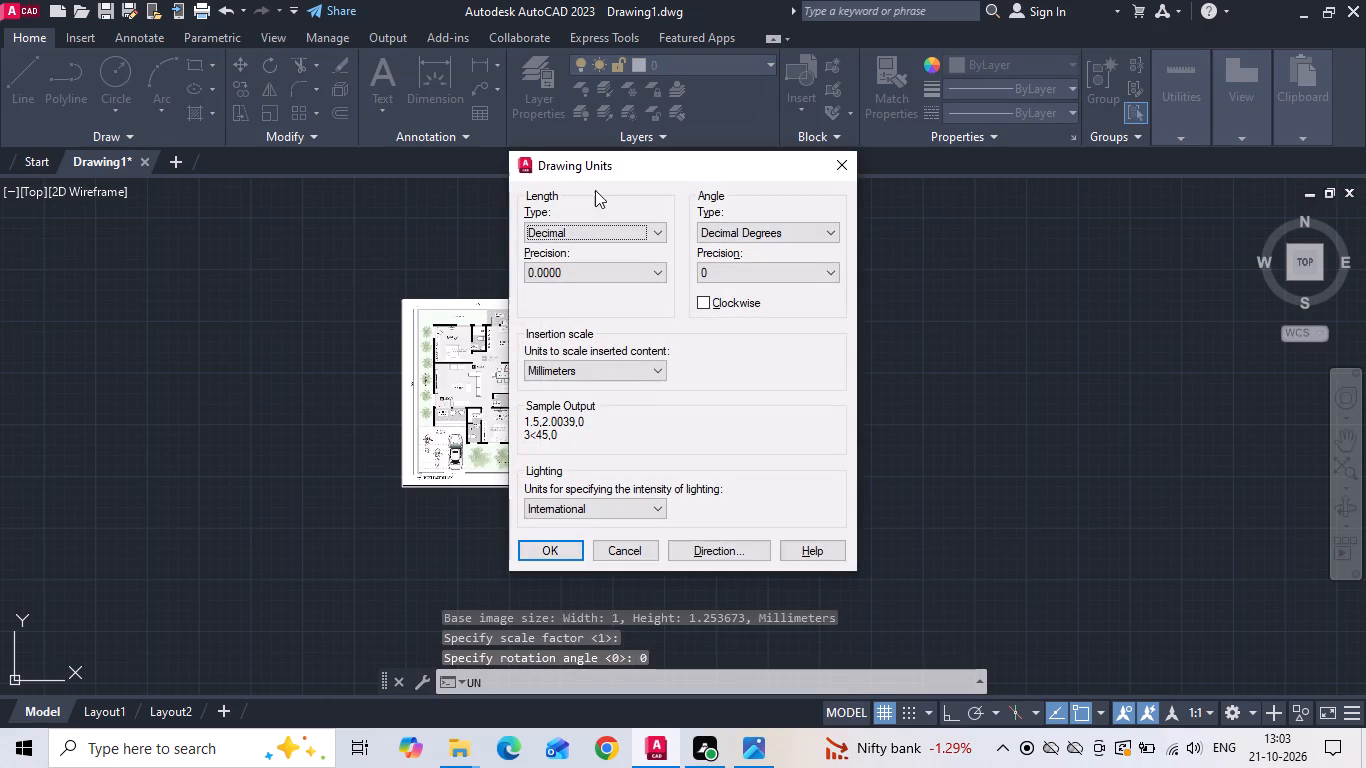
click(574, 231)
click(568, 282)
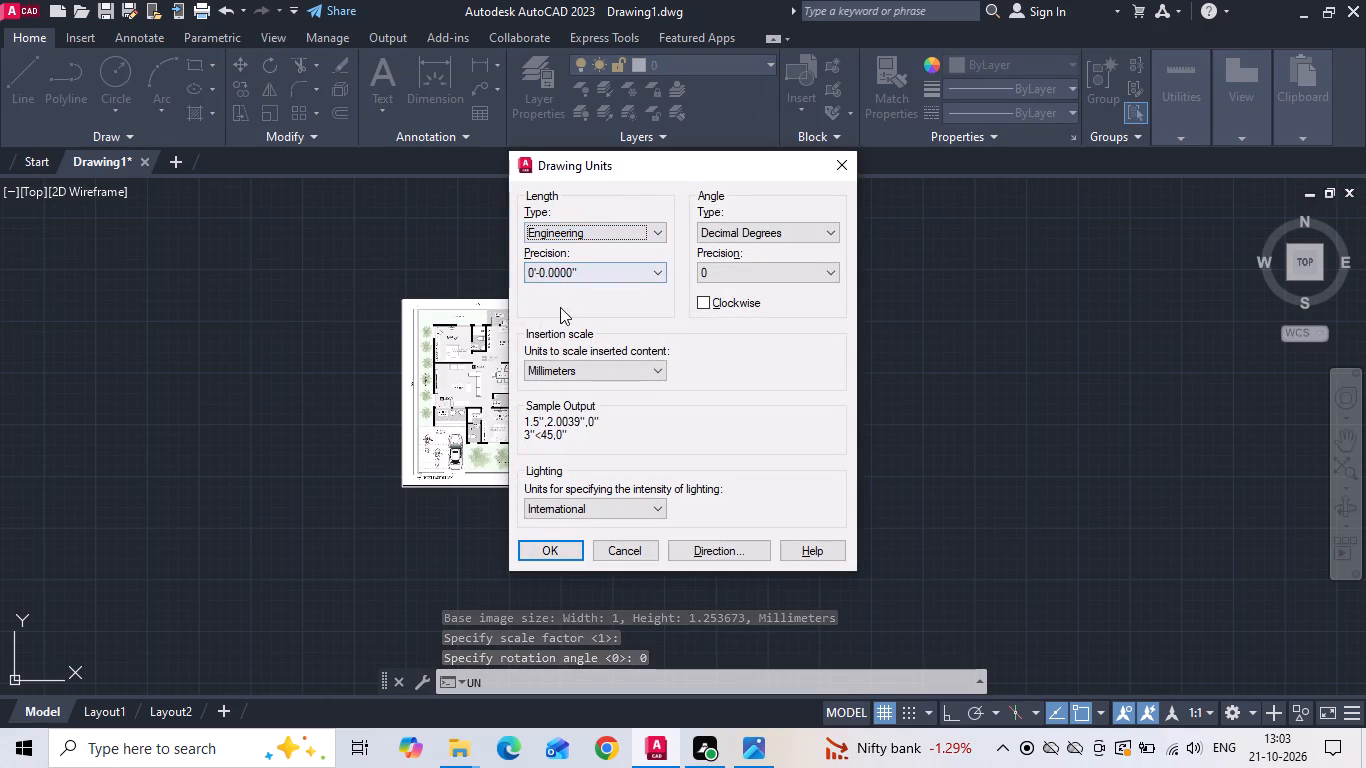
click(562, 274)
click(559, 303)
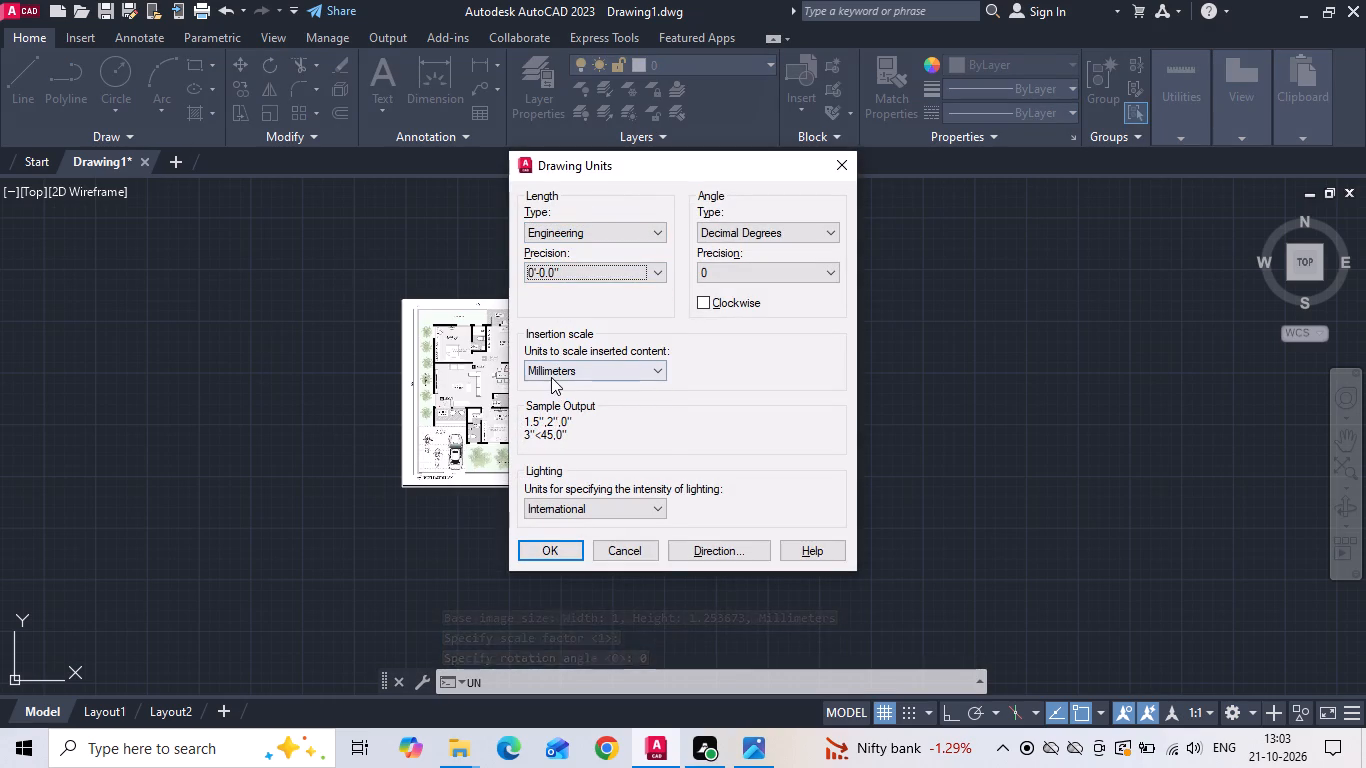
click(551, 377)
click(550, 401)
click(551, 546)
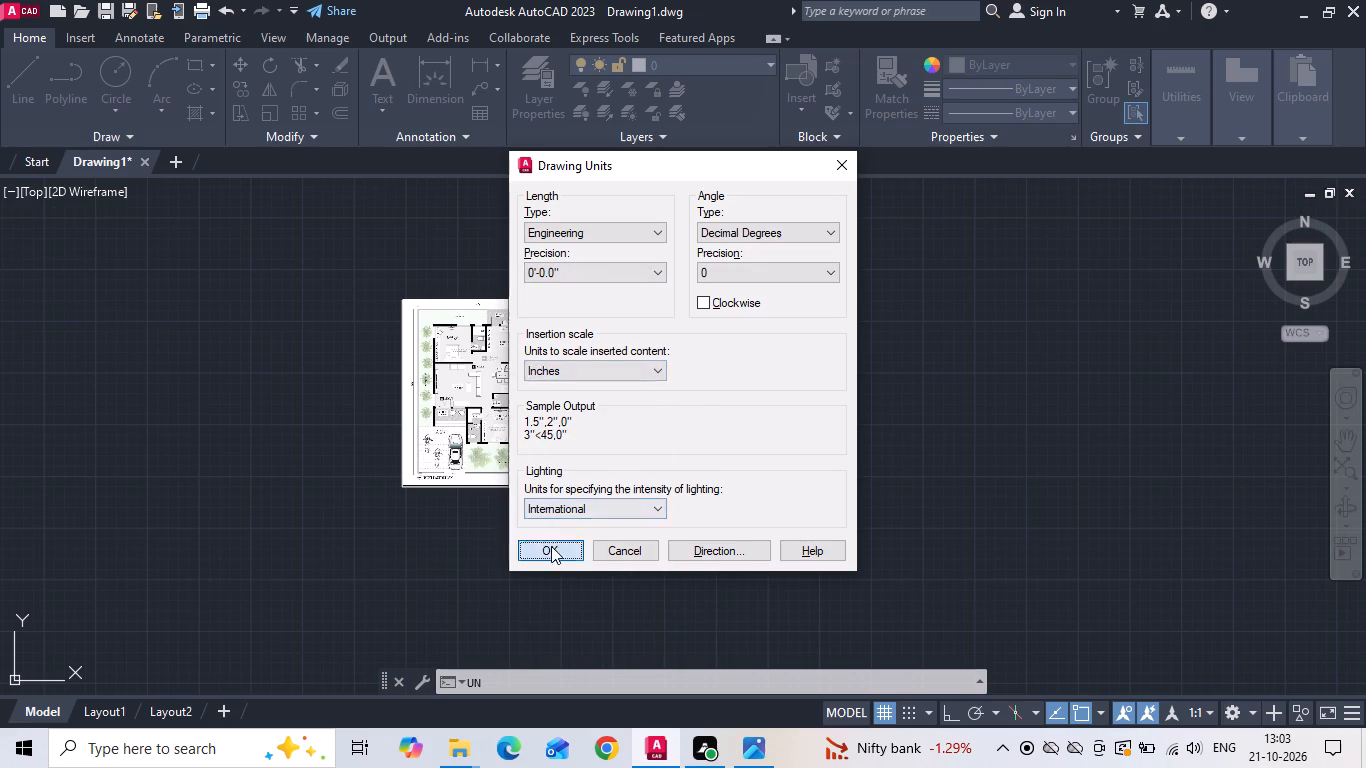
Modify the ISO-25 dimension style's primary units to Engineering format with 0'-0.0" precision.
key(d)
key(space)
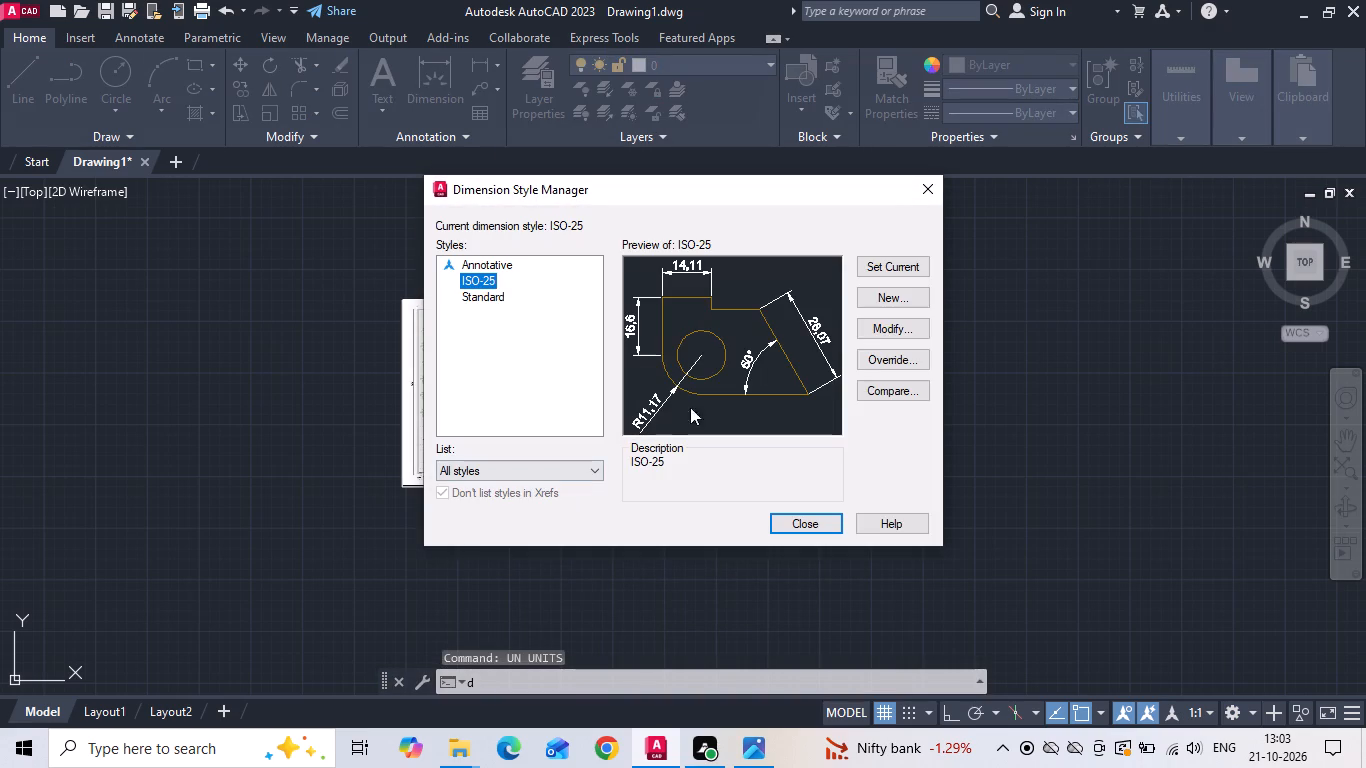
click(889, 321)
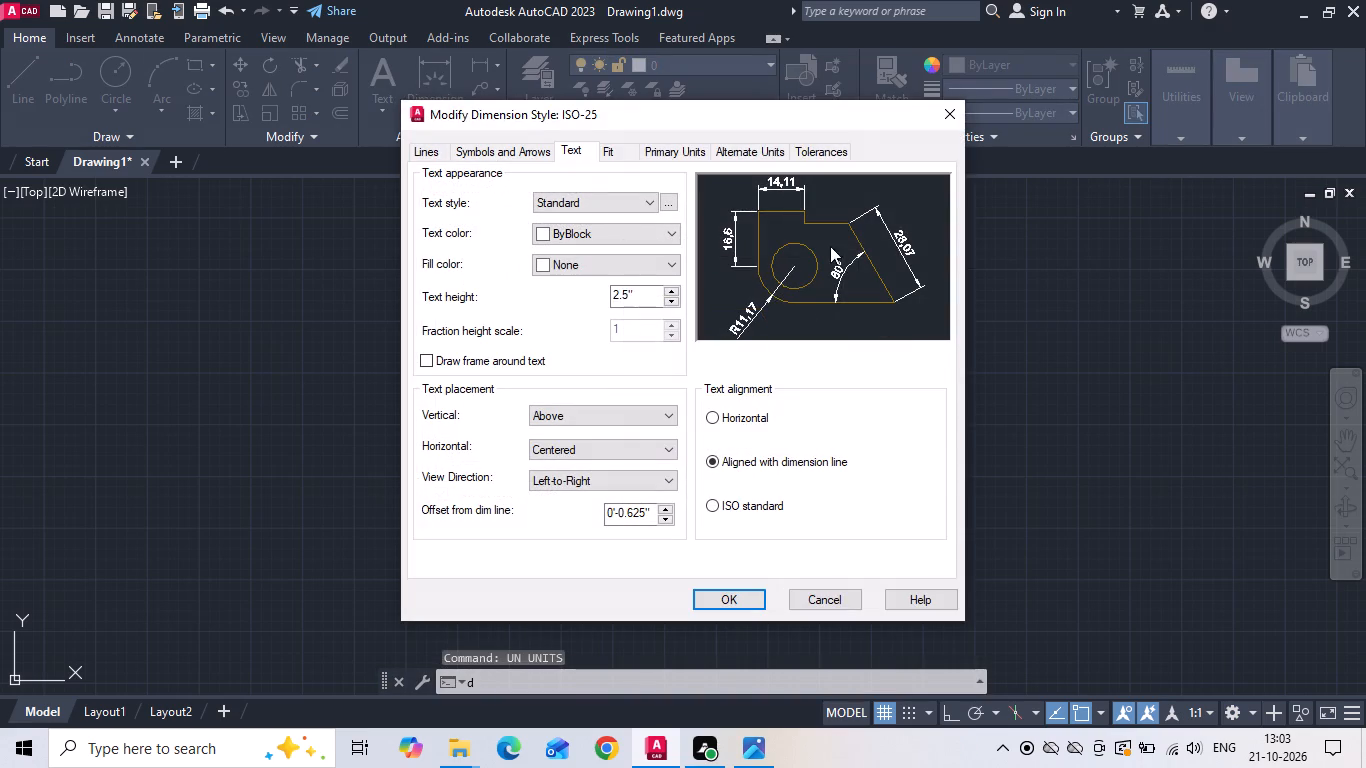
click(666, 142)
click(658, 155)
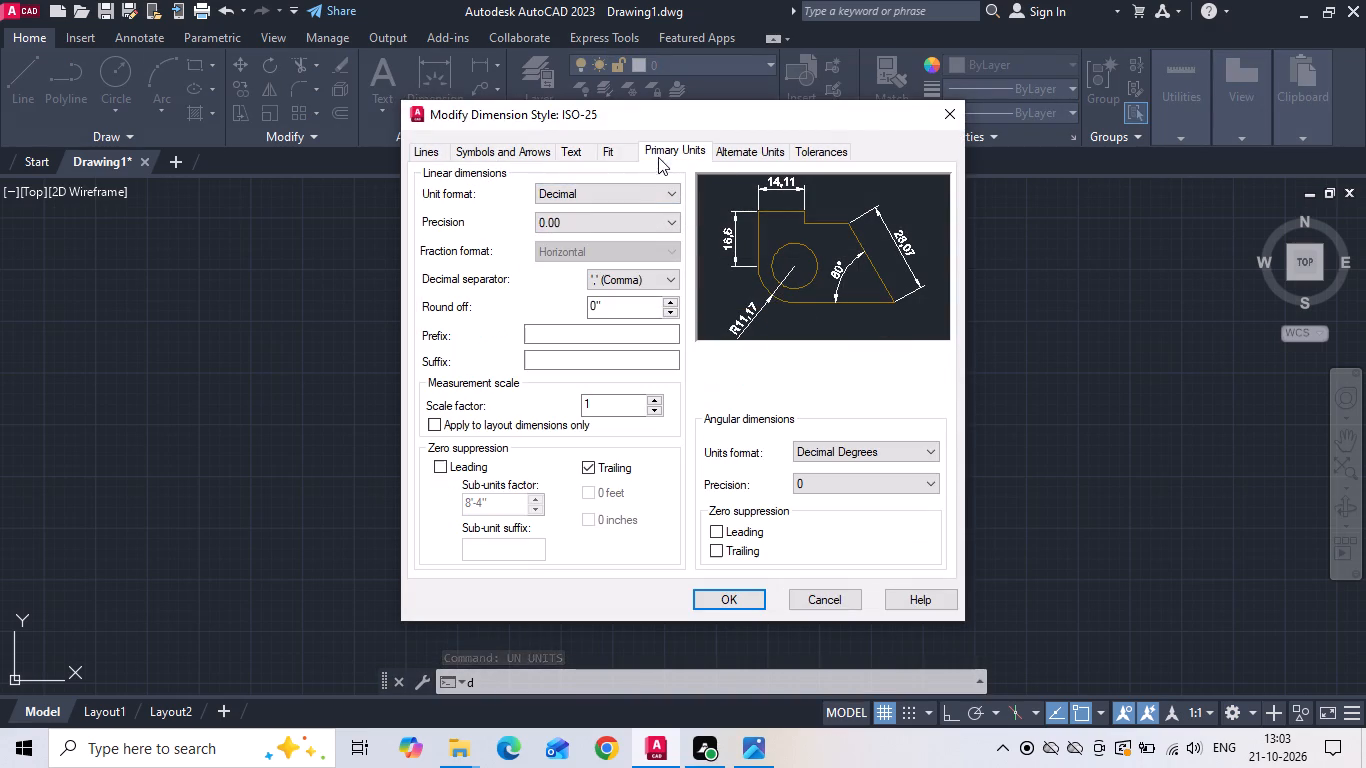
click(629, 201)
click(555, 241)
click(556, 229)
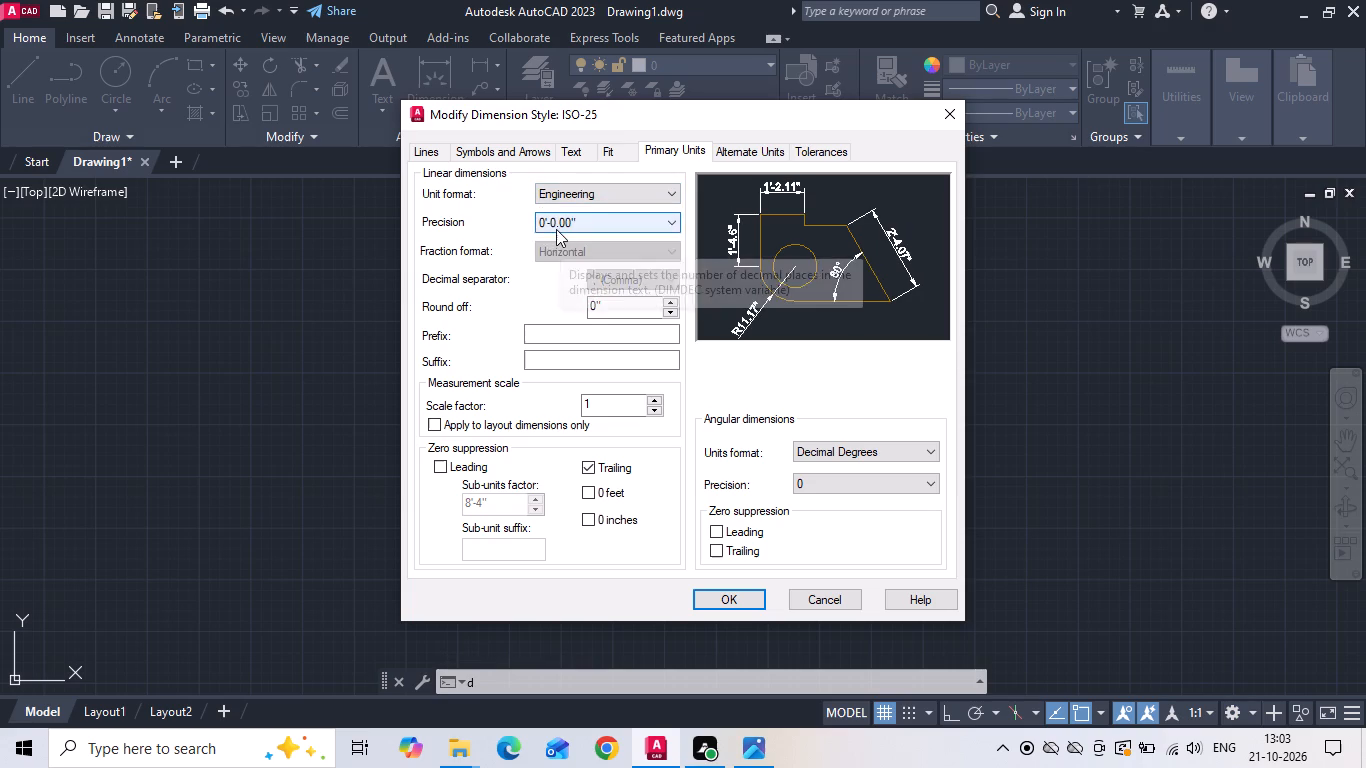
click(557, 255)
Set the ISO-25 dimension text height to 8", apply the changes and make the style current.
click(573, 141)
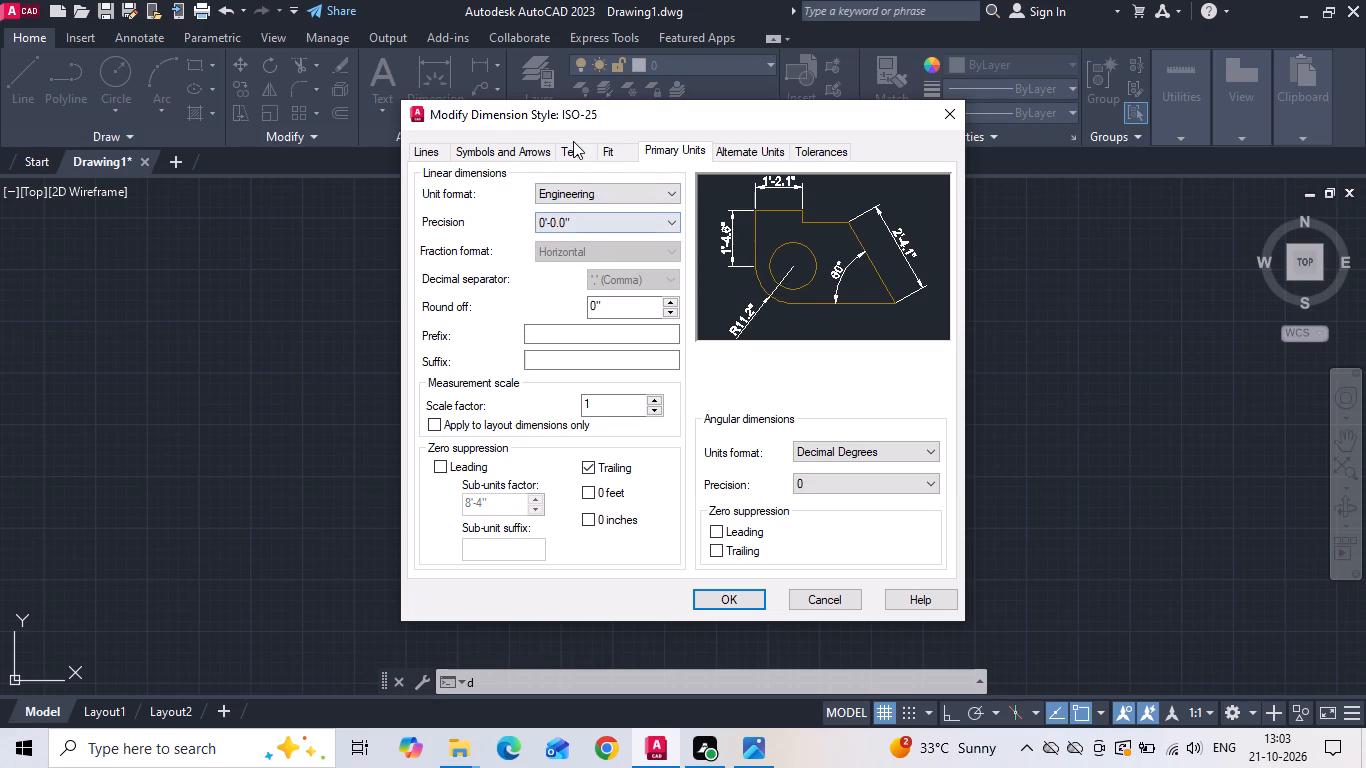
click(579, 156)
drag(648, 299, 639, 297)
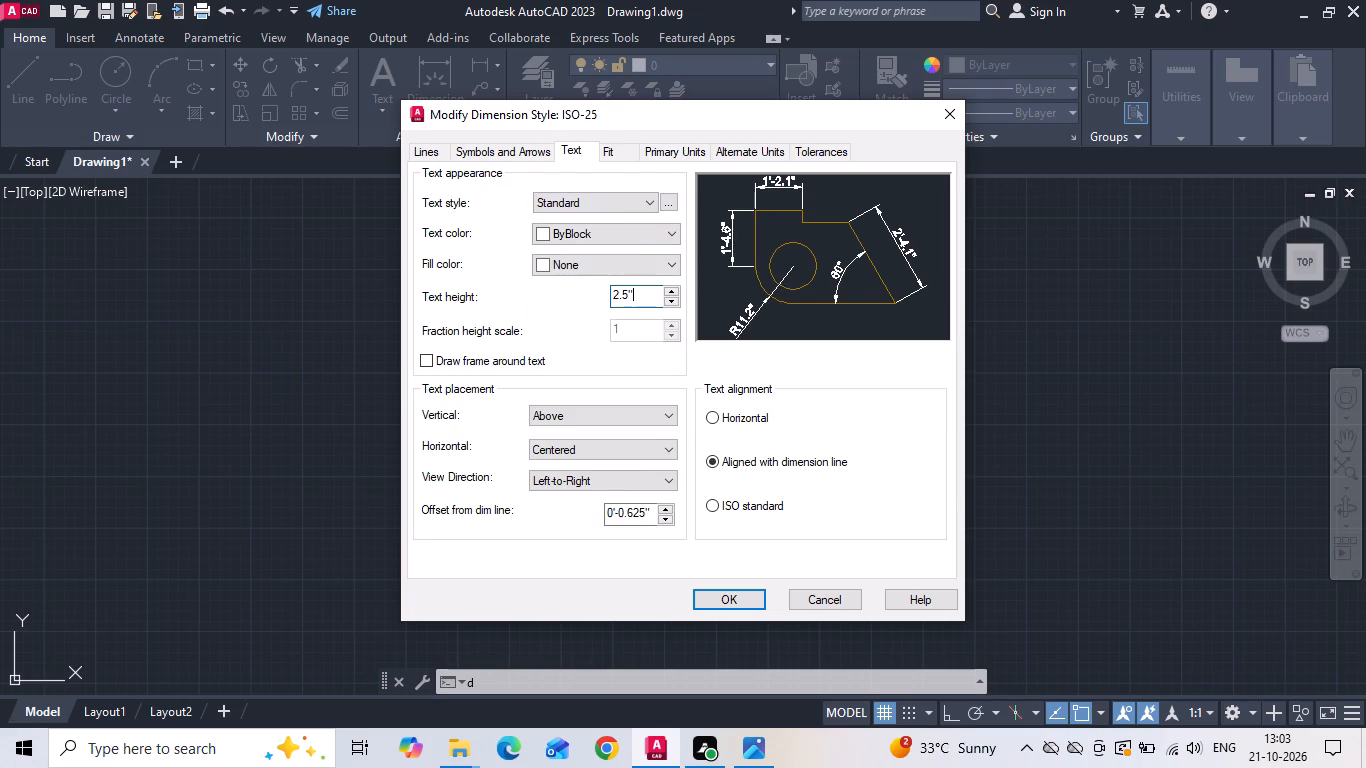
drag(639, 295, 544, 299)
key(BackSpace)
text(8")
key(Return)
click(723, 603)
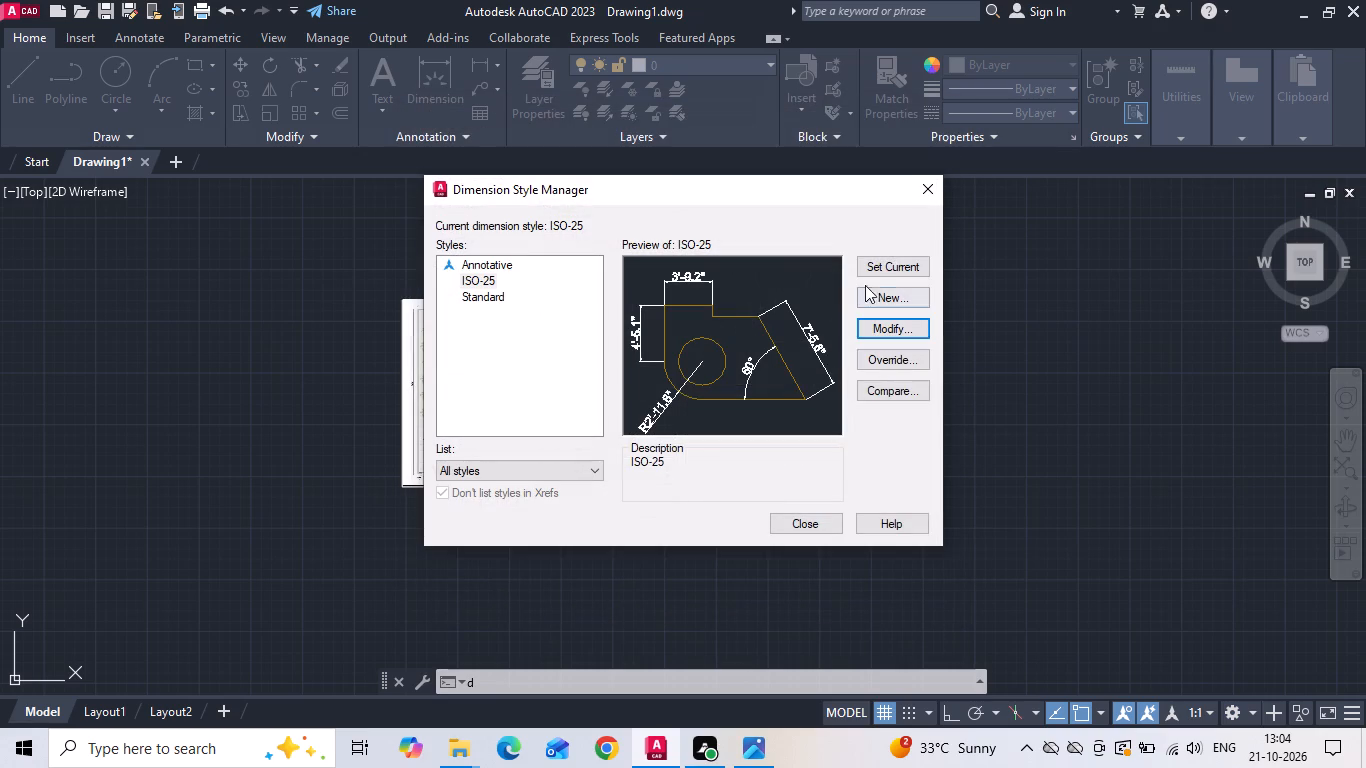
click(875, 270)
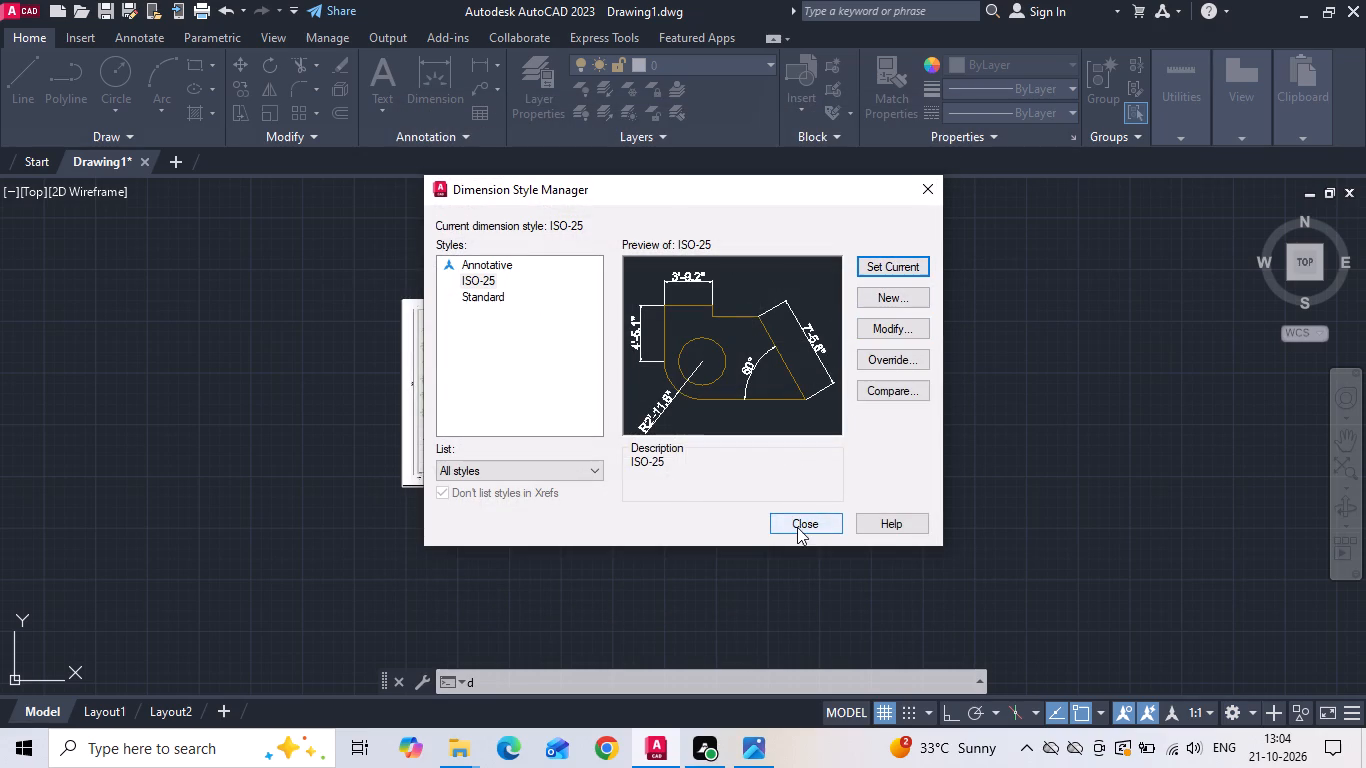
click(797, 527)
Draw a rectangle 40' long and 55' wide beside the floor plan image as the plot boundary.
scroll(558, 342, up, 2)
text(rec)
key(space)
drag(651, 282, 683, 345)
text(d)
key(space)
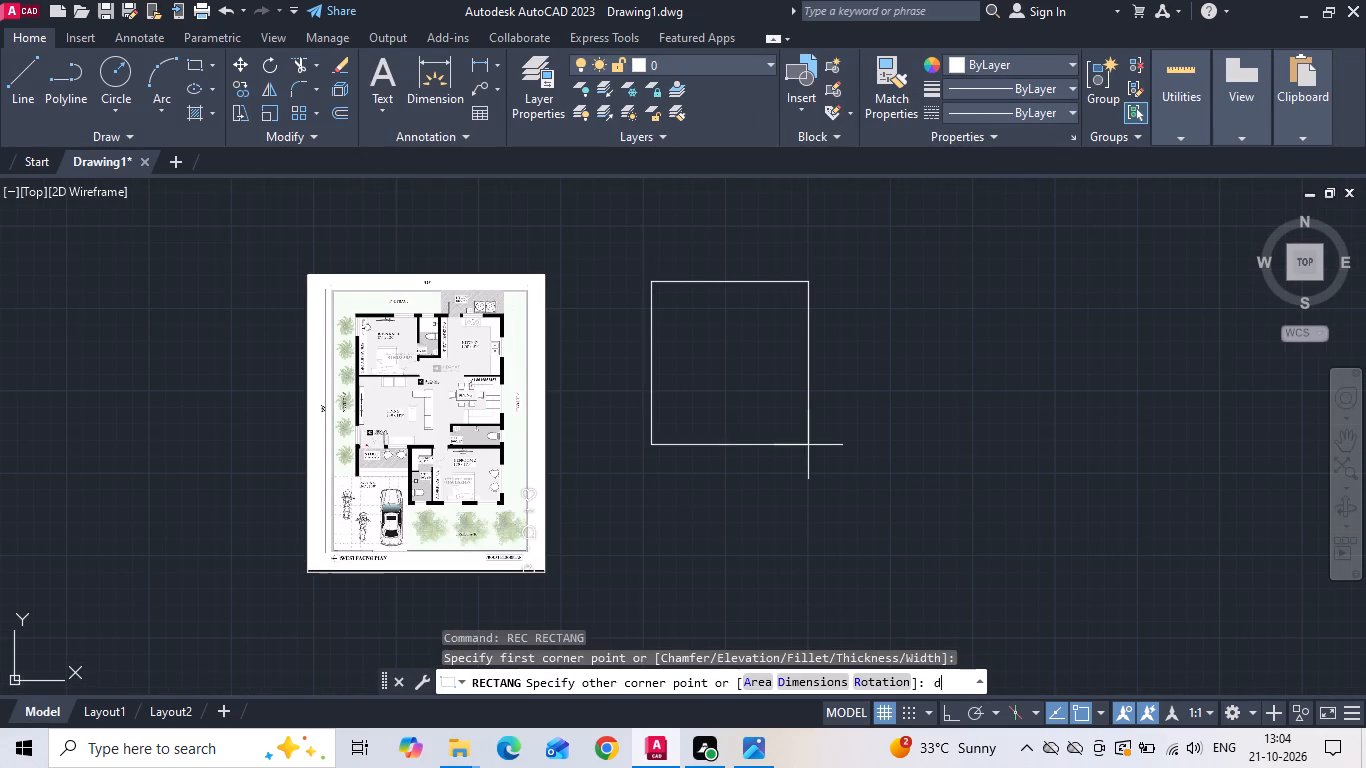
text(40')
key(Return)
text(55')
key(Return)
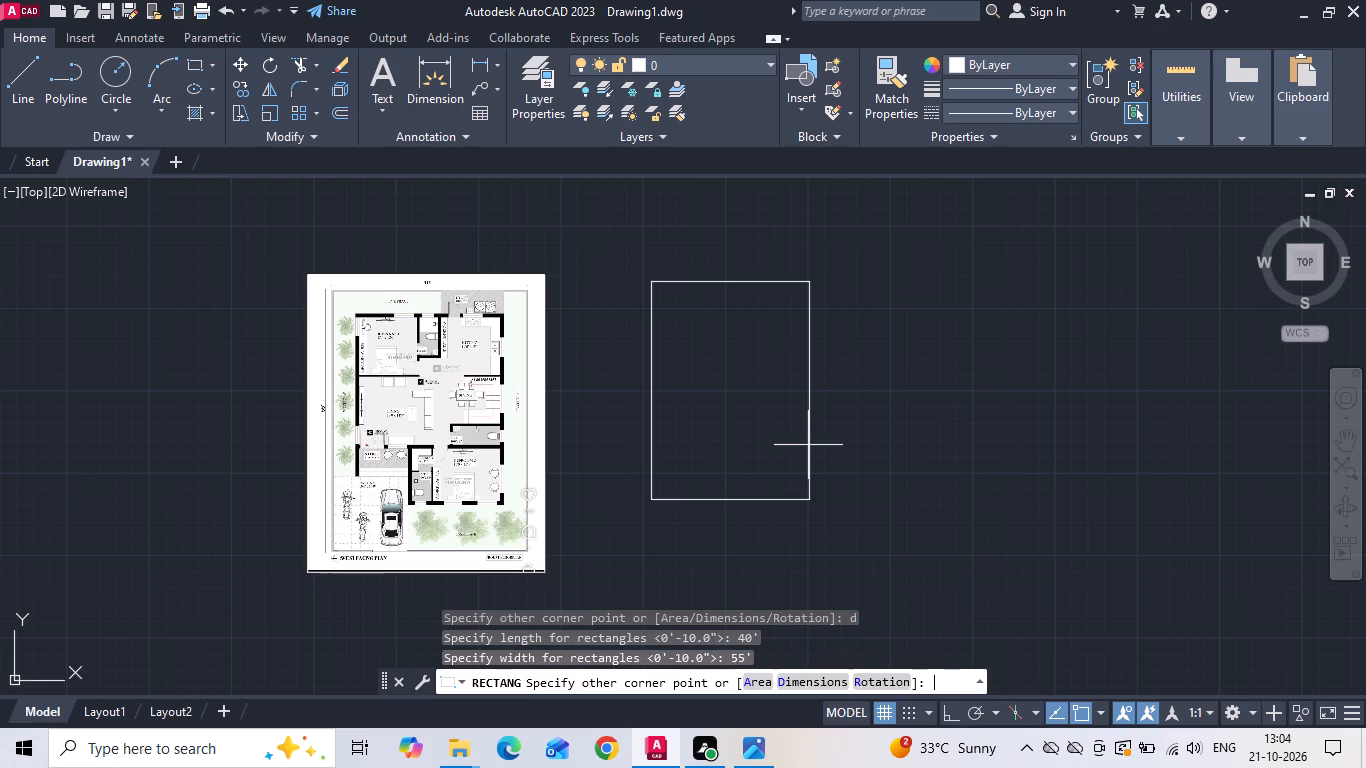
click(809, 445)
Move the plot rectangle closer to the floor plan image.
drag(860, 391, 858, 391)
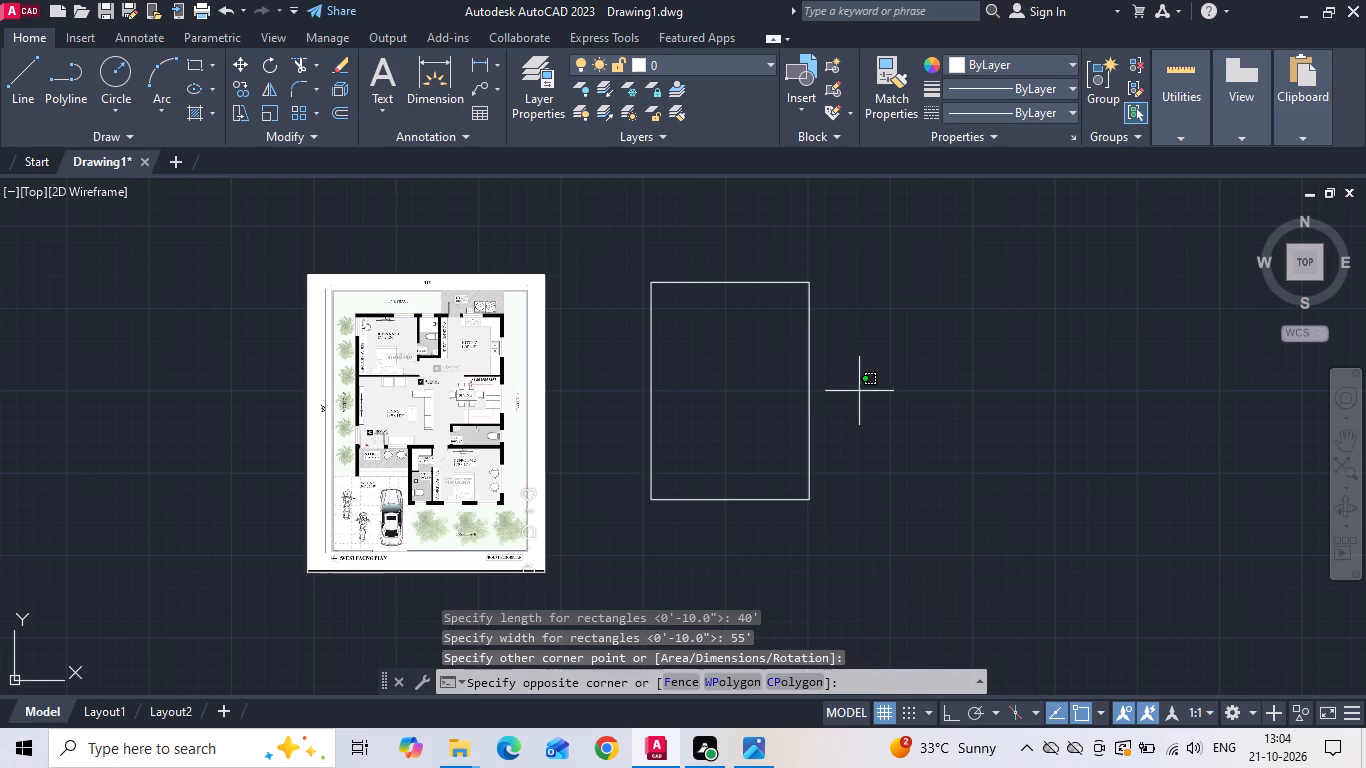
drag(858, 391, 851, 392)
click(766, 385)
right_click(766, 385)
click(807, 358)
drag(811, 366, 776, 396)
click(727, 395)
Add a linear dimension along the top edge of the plot rectangle, placed just above it.
scroll(253, 308, up, 1)
scroll(464, 315, up, 2)
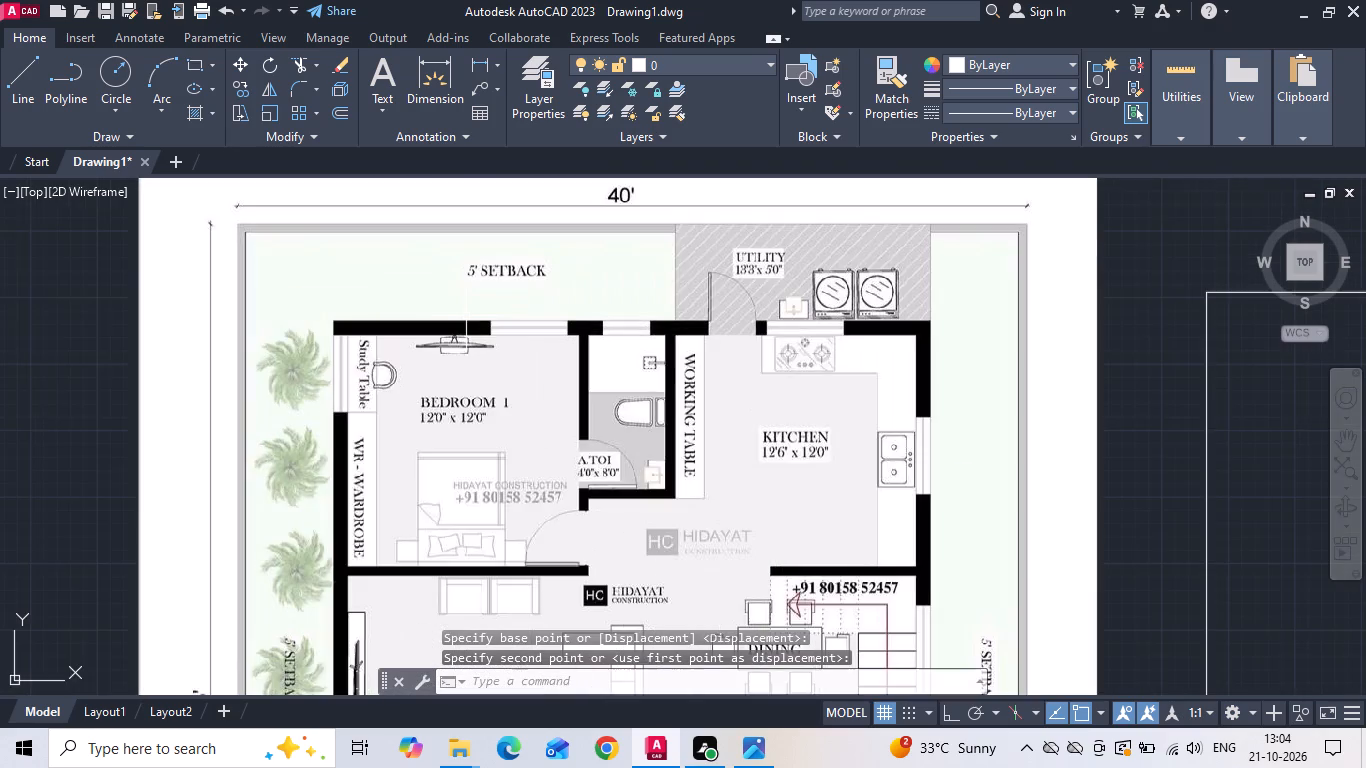
scroll(351, 279, down, 1)
key(d)
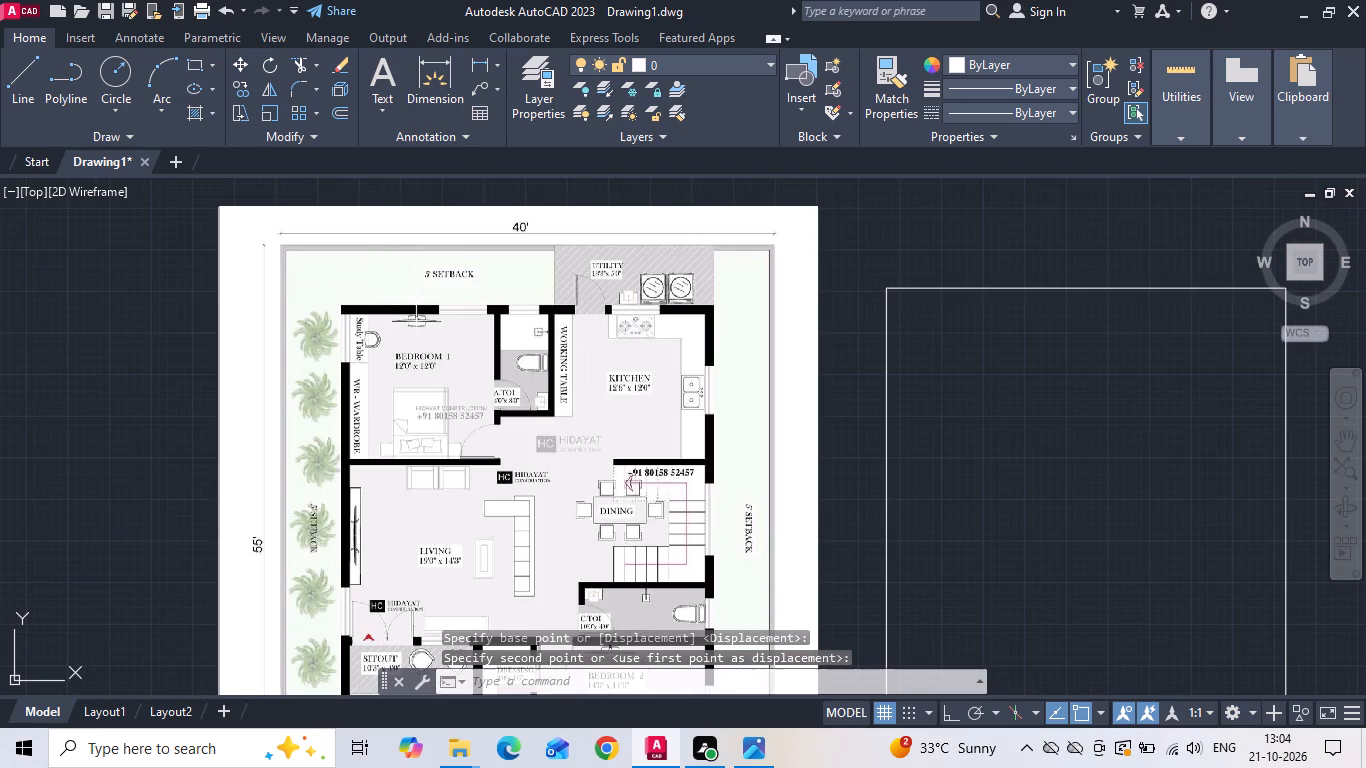
text(li)
key(space)
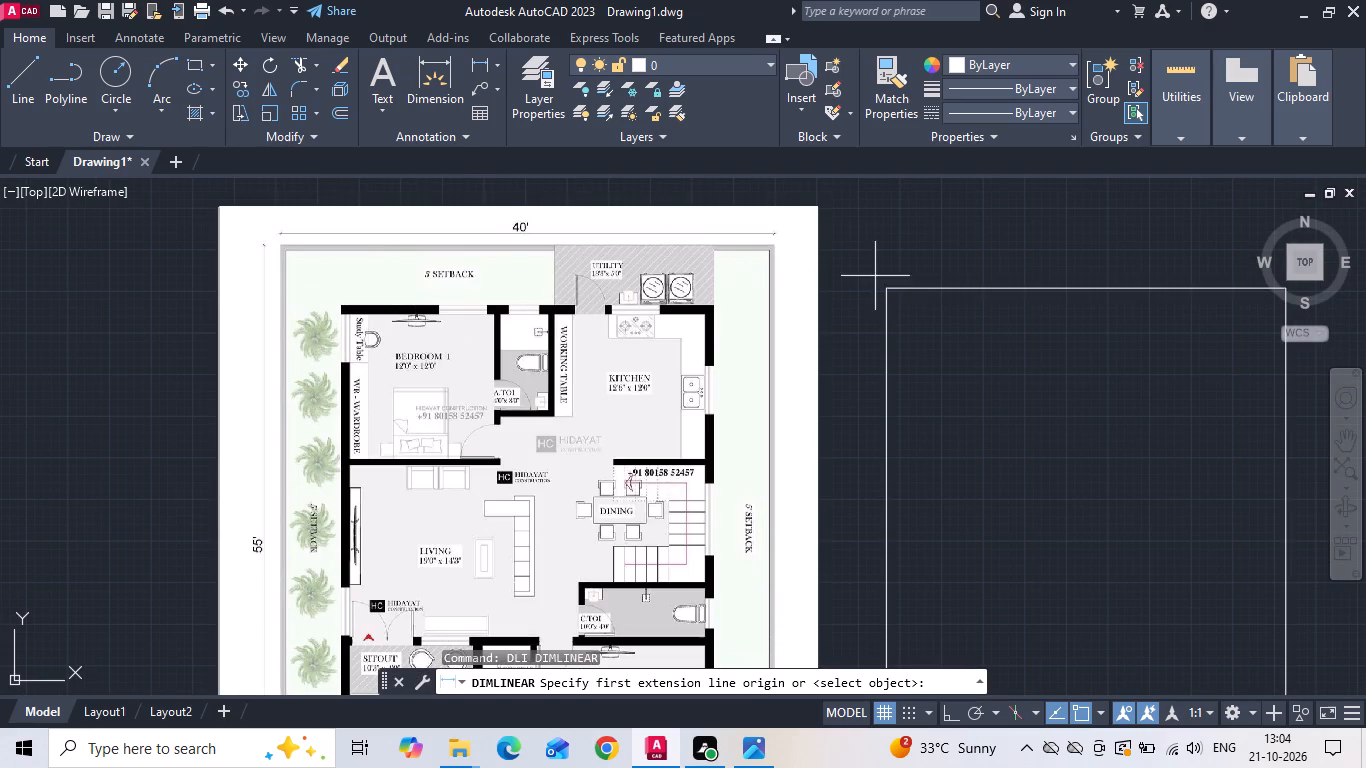
click(884, 284)
middle_drag(1093, 268, 973, 291)
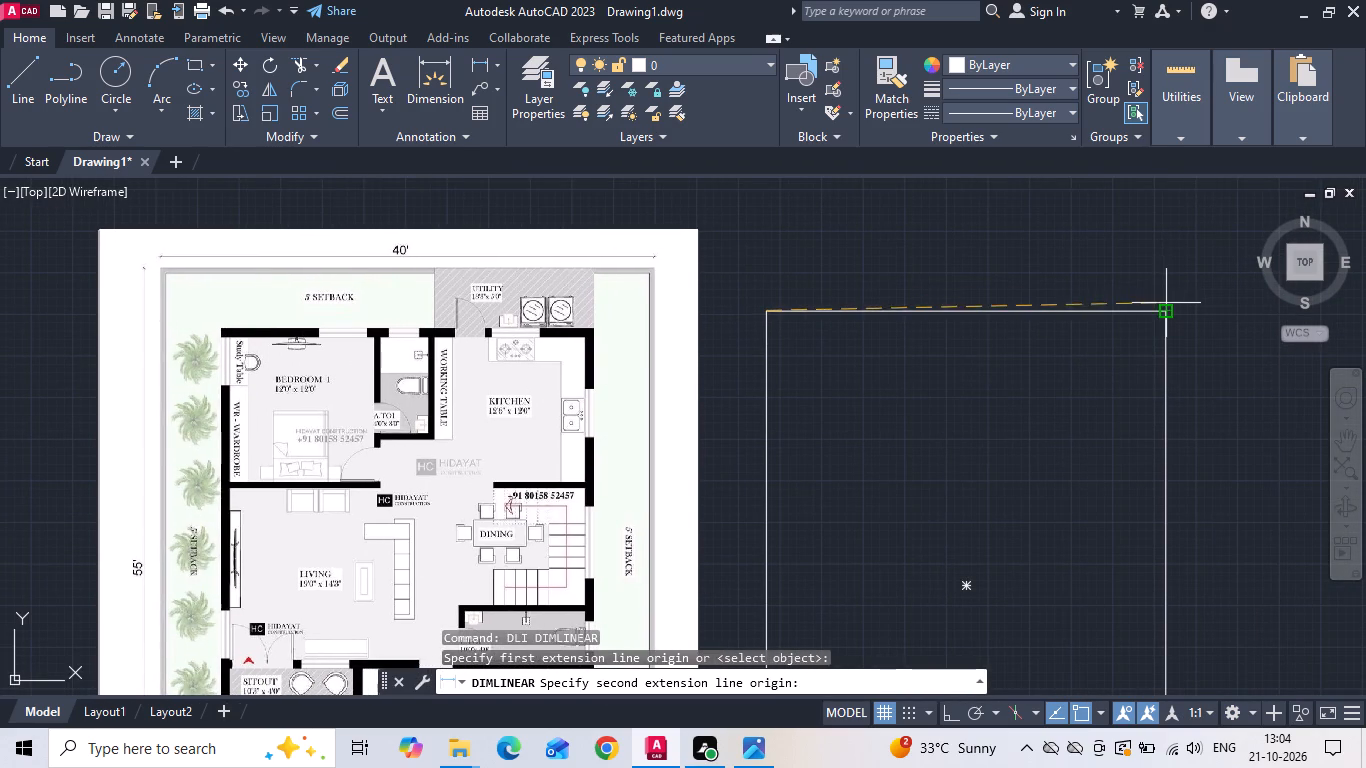
click(1165, 312)
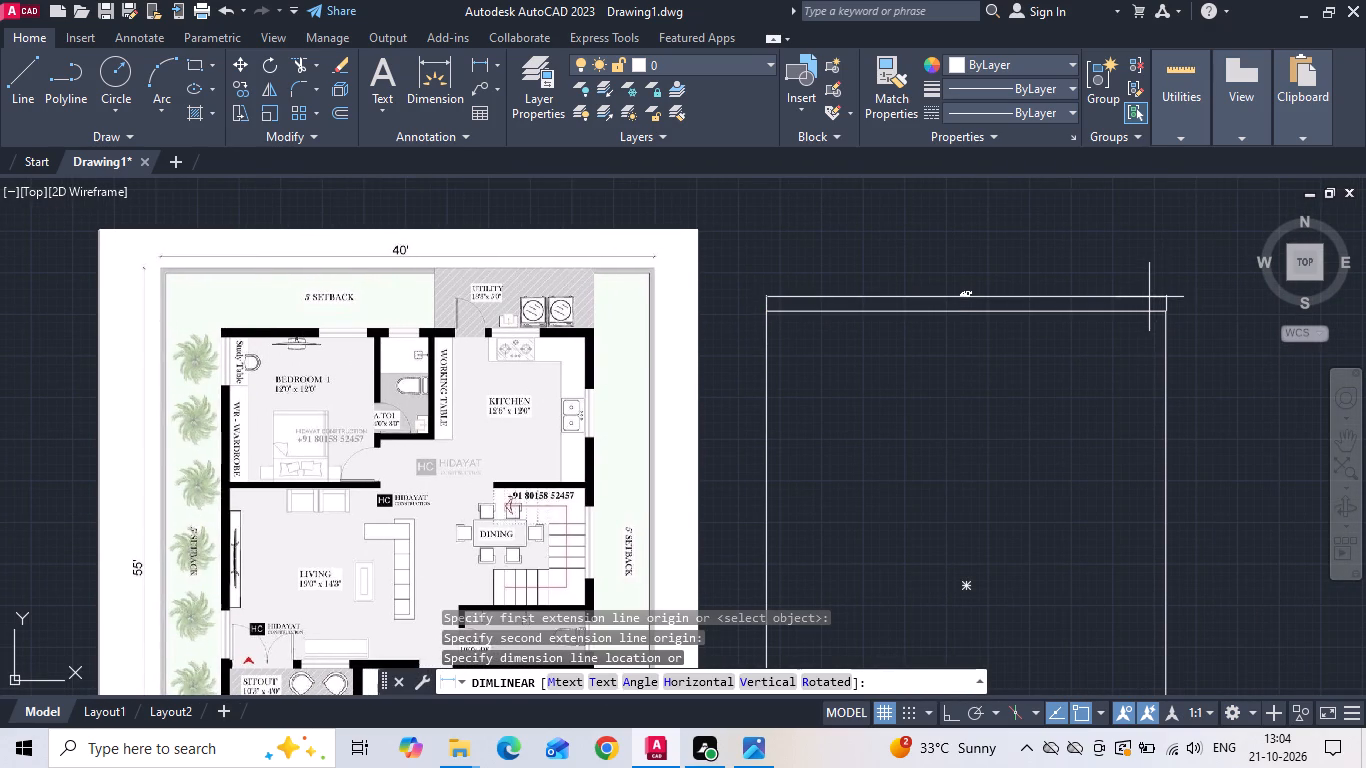
scroll(1149, 297, up, 4)
click(1118, 325)
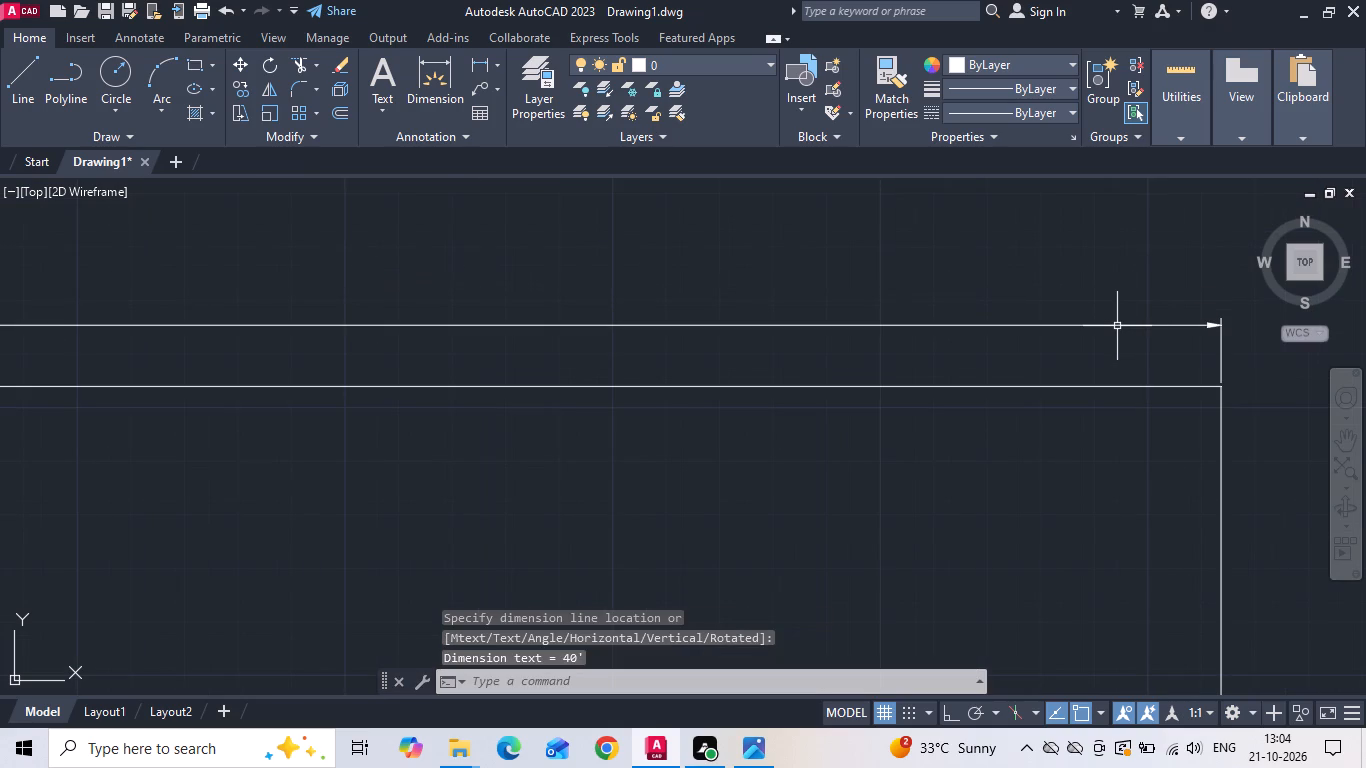
Add a linear dimension along the left edge of the plot rectangle, placed just outside it.
key(space)
scroll(703, 352, down, 3)
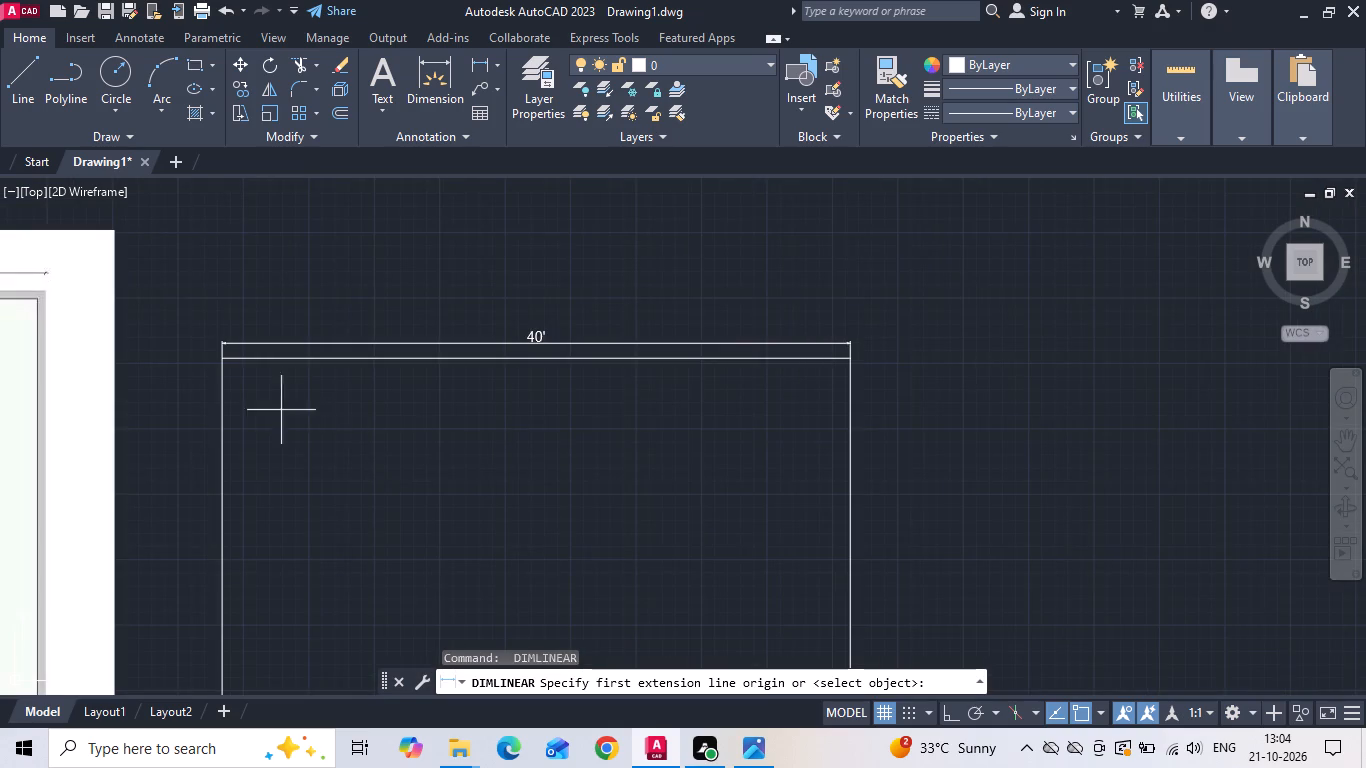
scroll(203, 383, up, 3)
click(271, 277)
scroll(443, 227, down, 2)
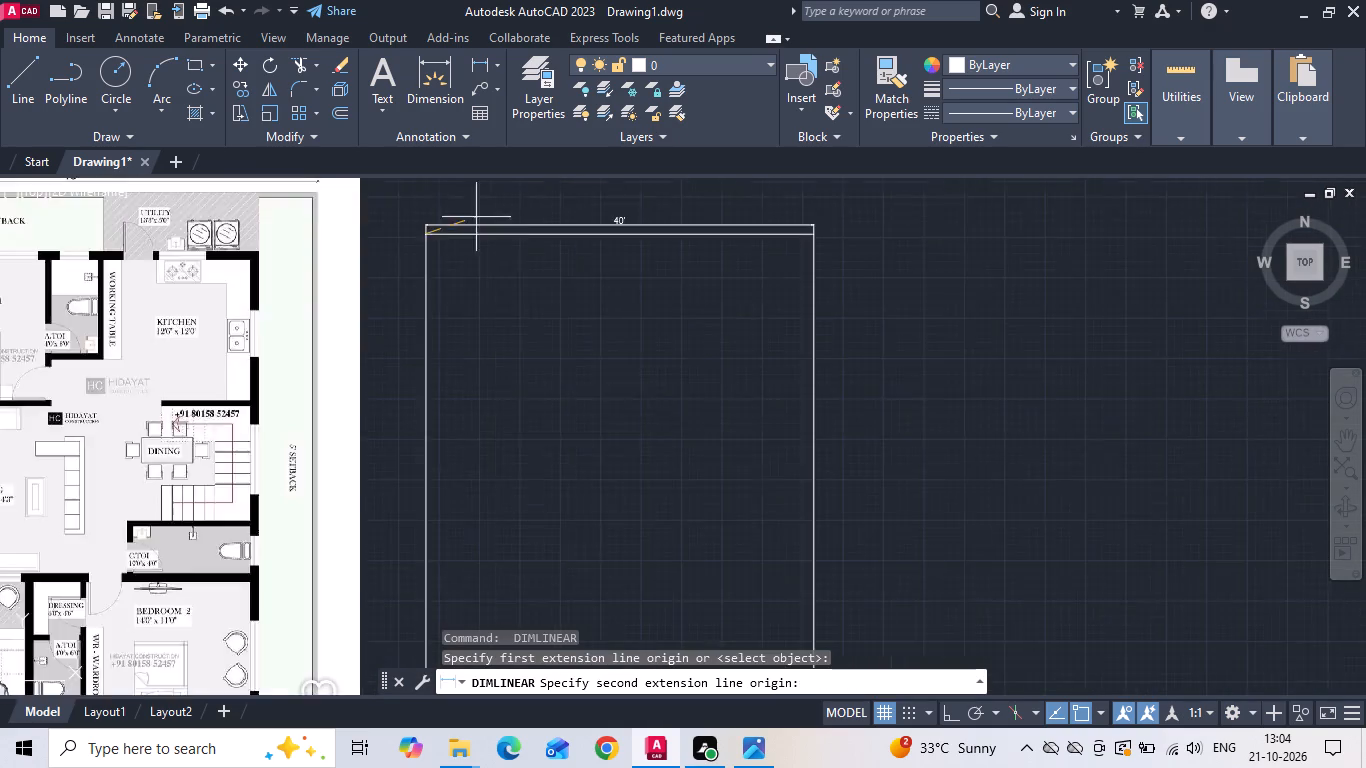
scroll(488, 213, down, 5)
scroll(502, 386, up, 3)
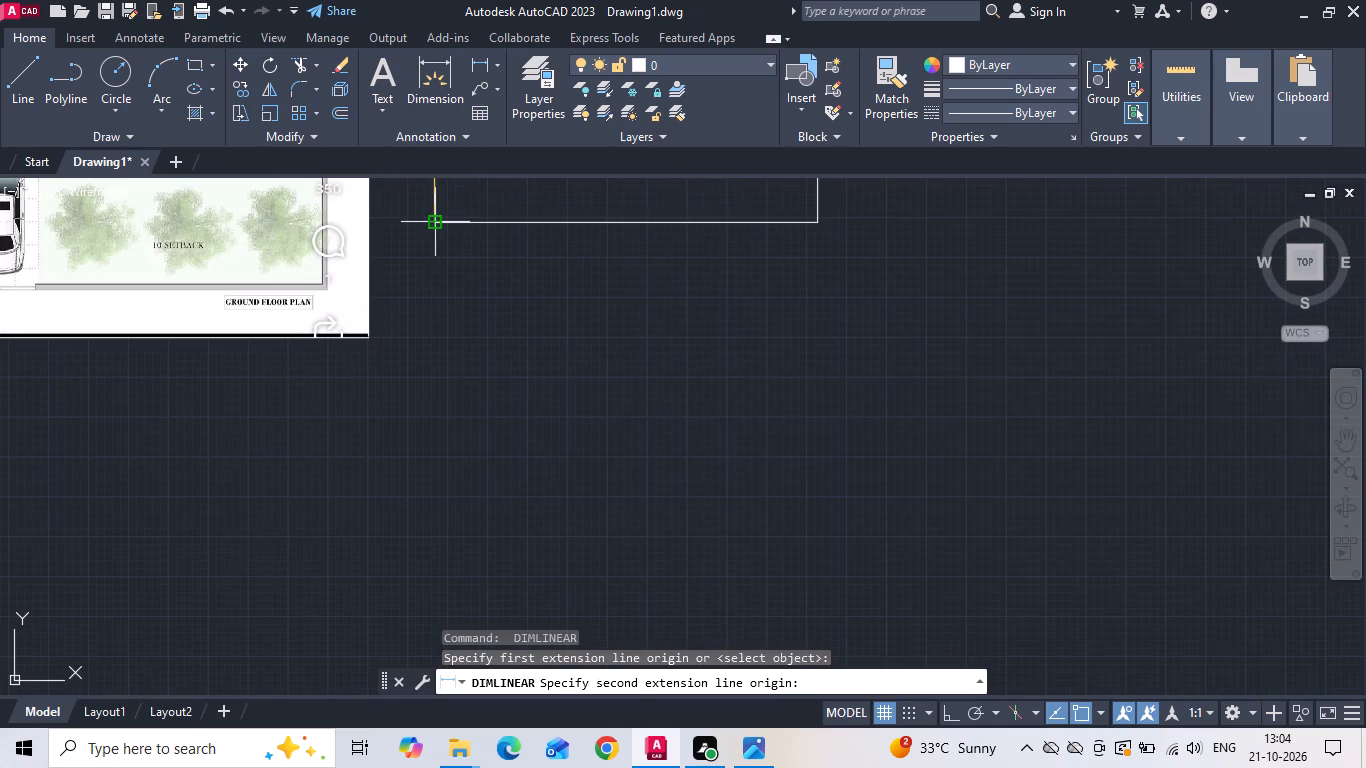
click(432, 225)
scroll(415, 220, up, 3)
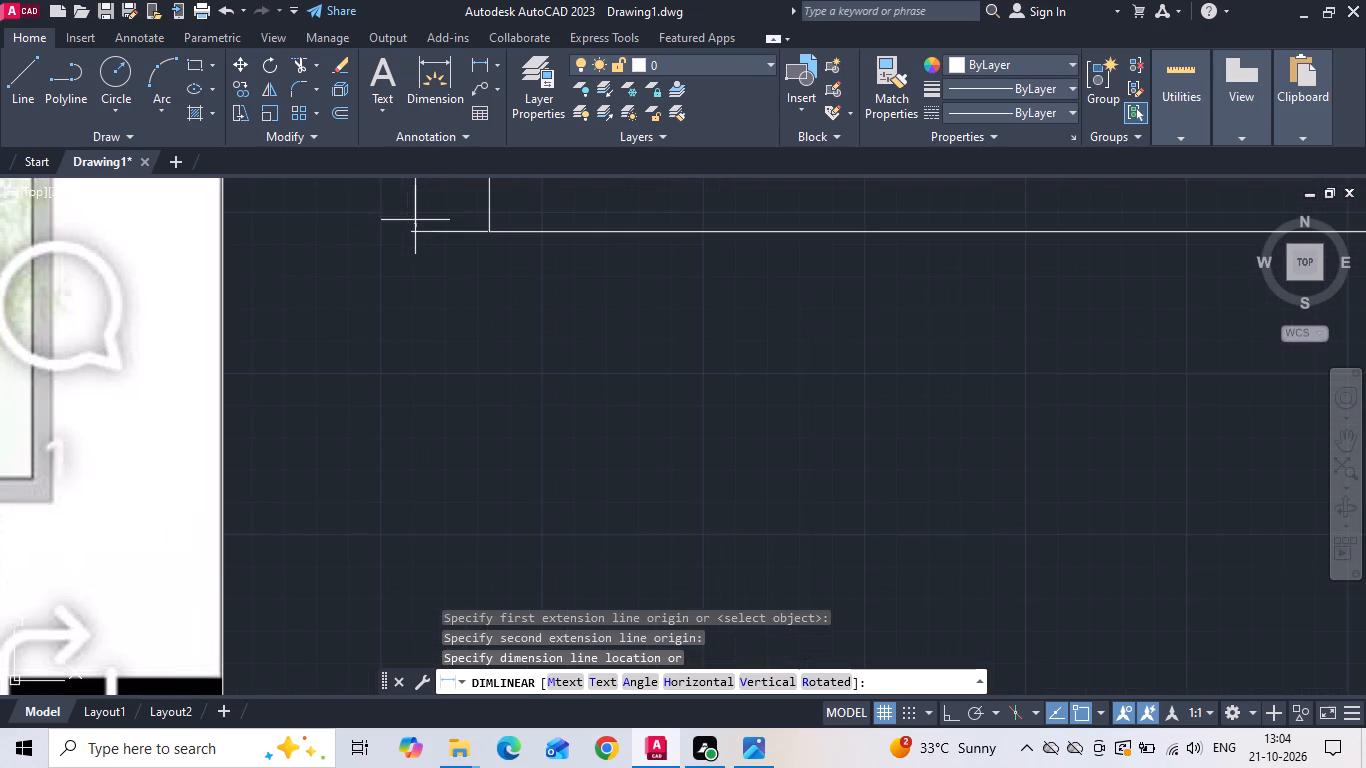
click(421, 215)
scroll(620, 362, down, 4)
scroll(549, 339, up, 3)
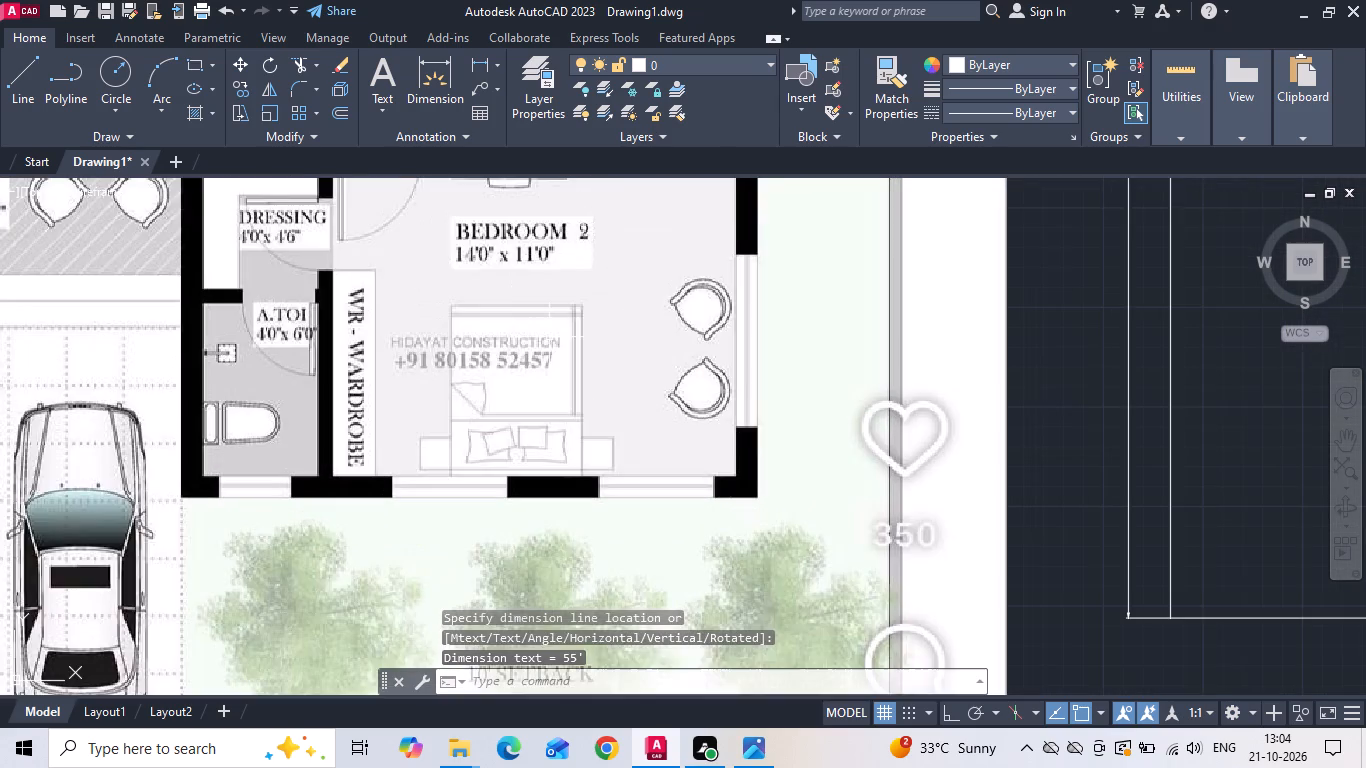
Offset the plot rectangle 10' inward to mark the setback shown in the reference plan.
scroll(549, 337, down, 2)
scroll(470, 486, up, 2)
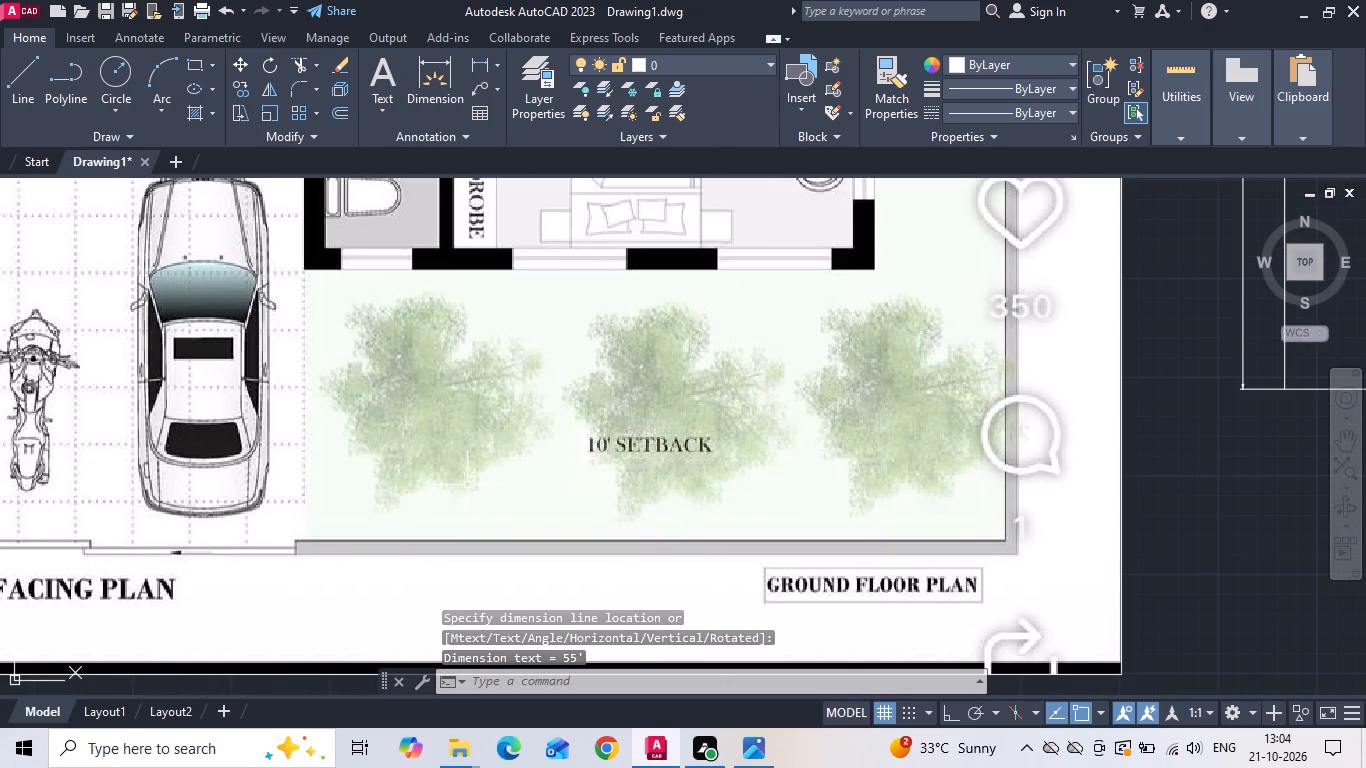
text(o 1)
key(0)
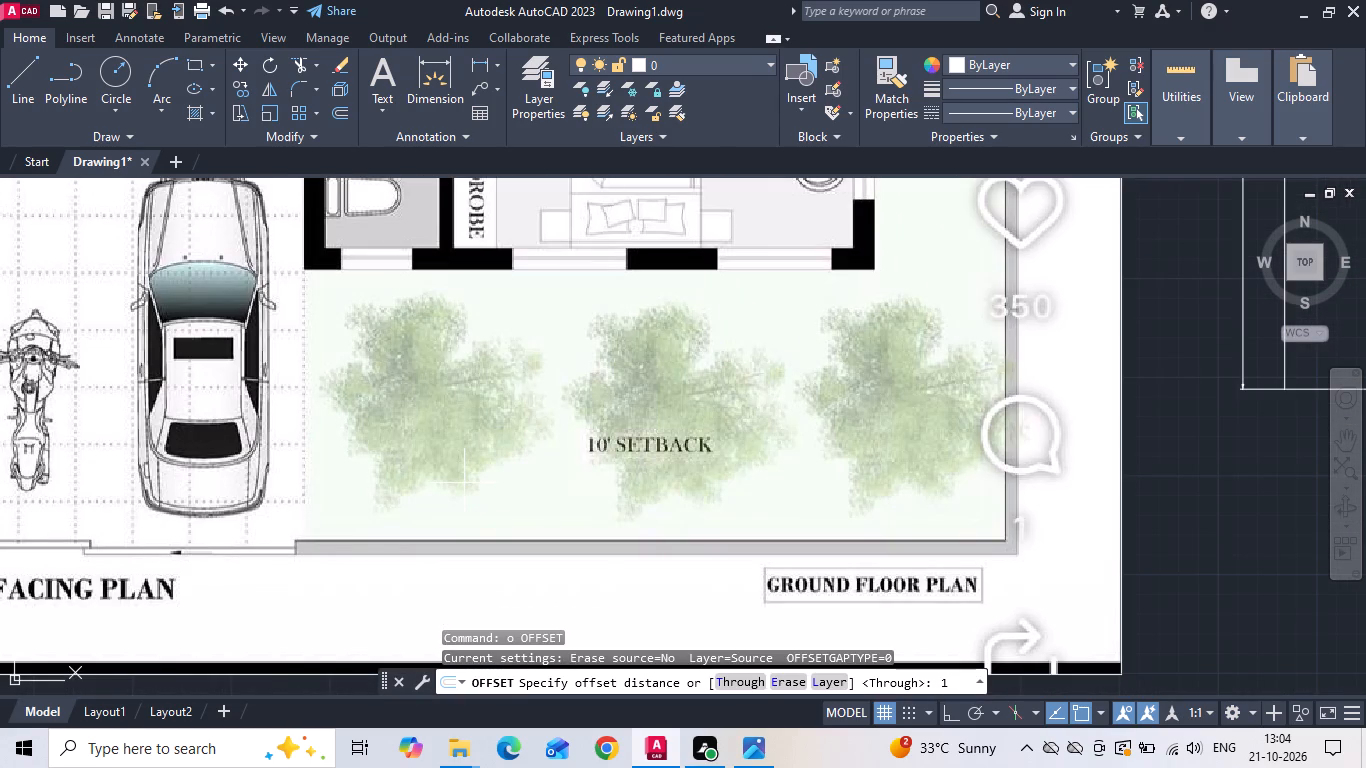
key(apostrophe)
key(Return)
scroll(728, 516, down, 3)
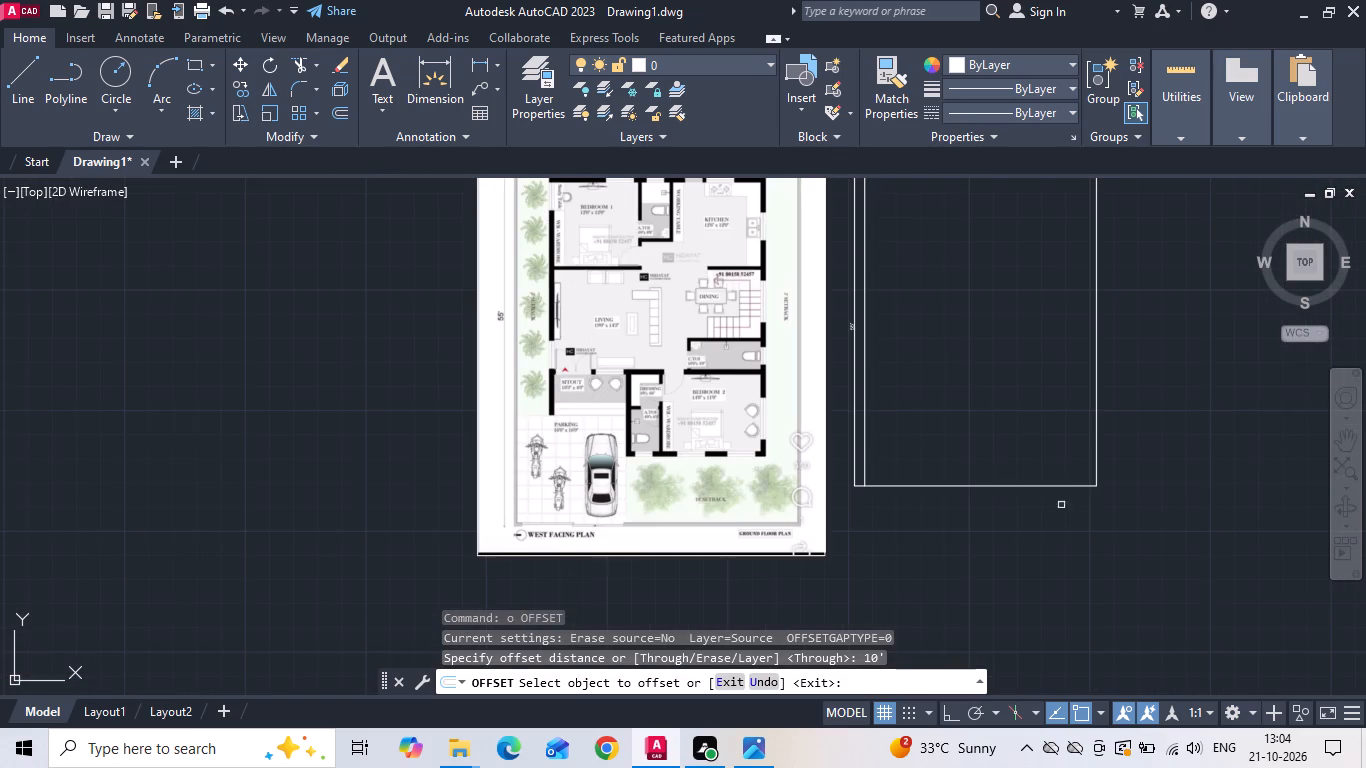
scroll(1027, 477, up, 1)
click(932, 490)
click(927, 443)
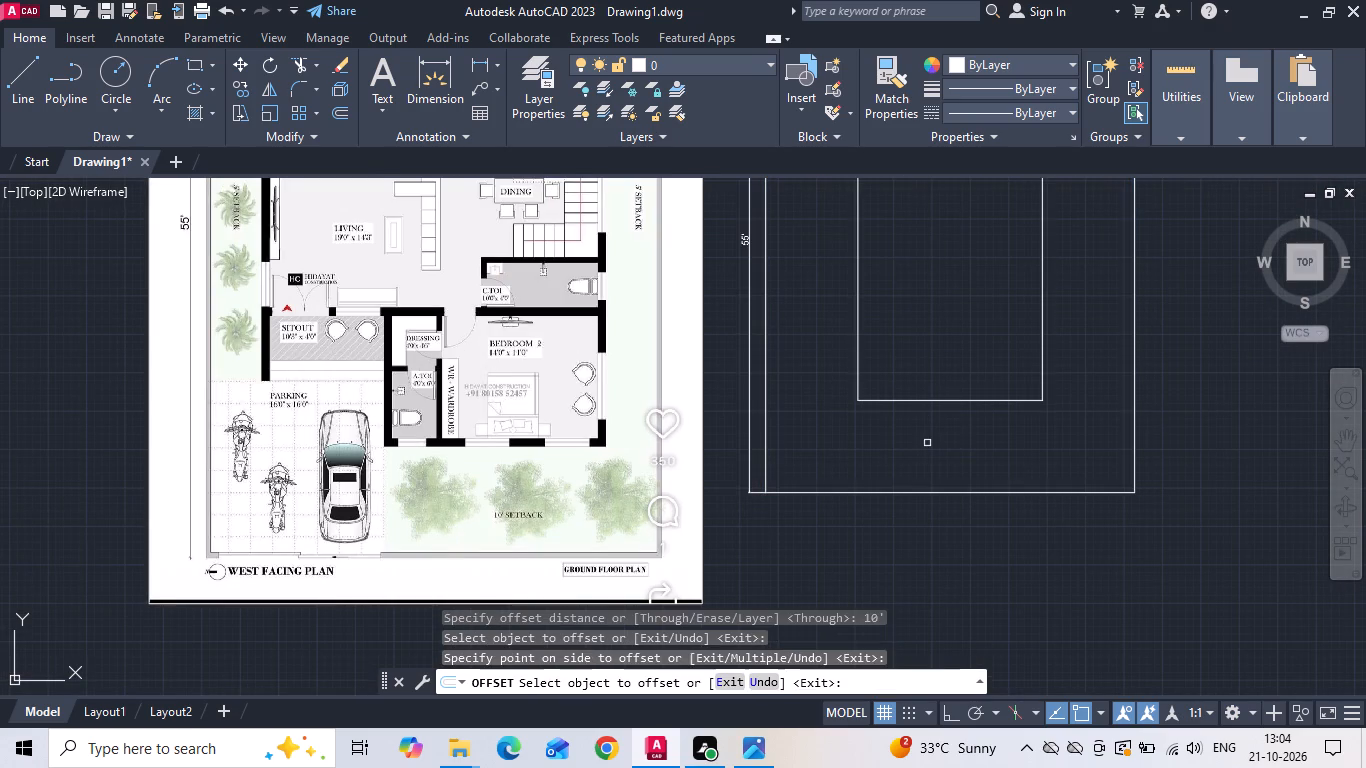
Explode the inner setback rectangle into separate lines.
key(x)
key(space)
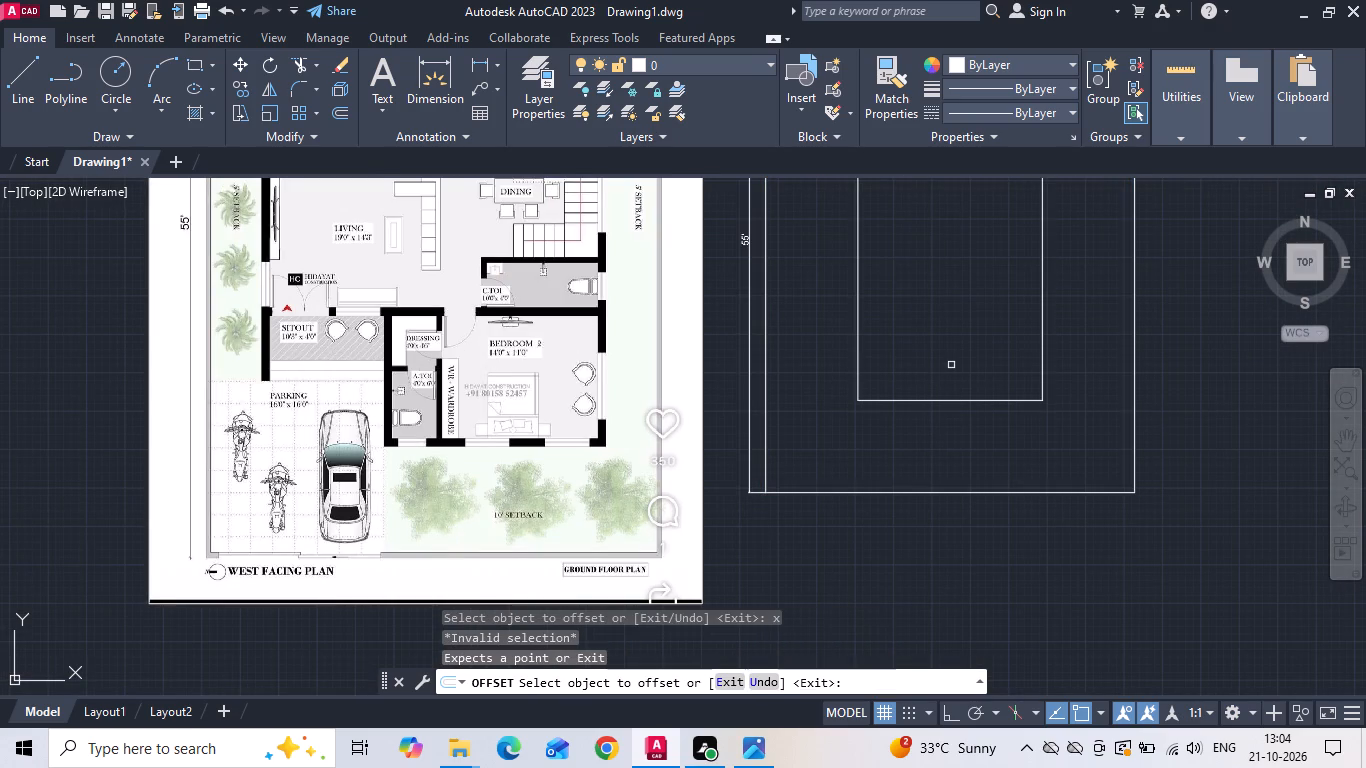
key(Escape)
drag(953, 371, 904, 410)
key(Escape)
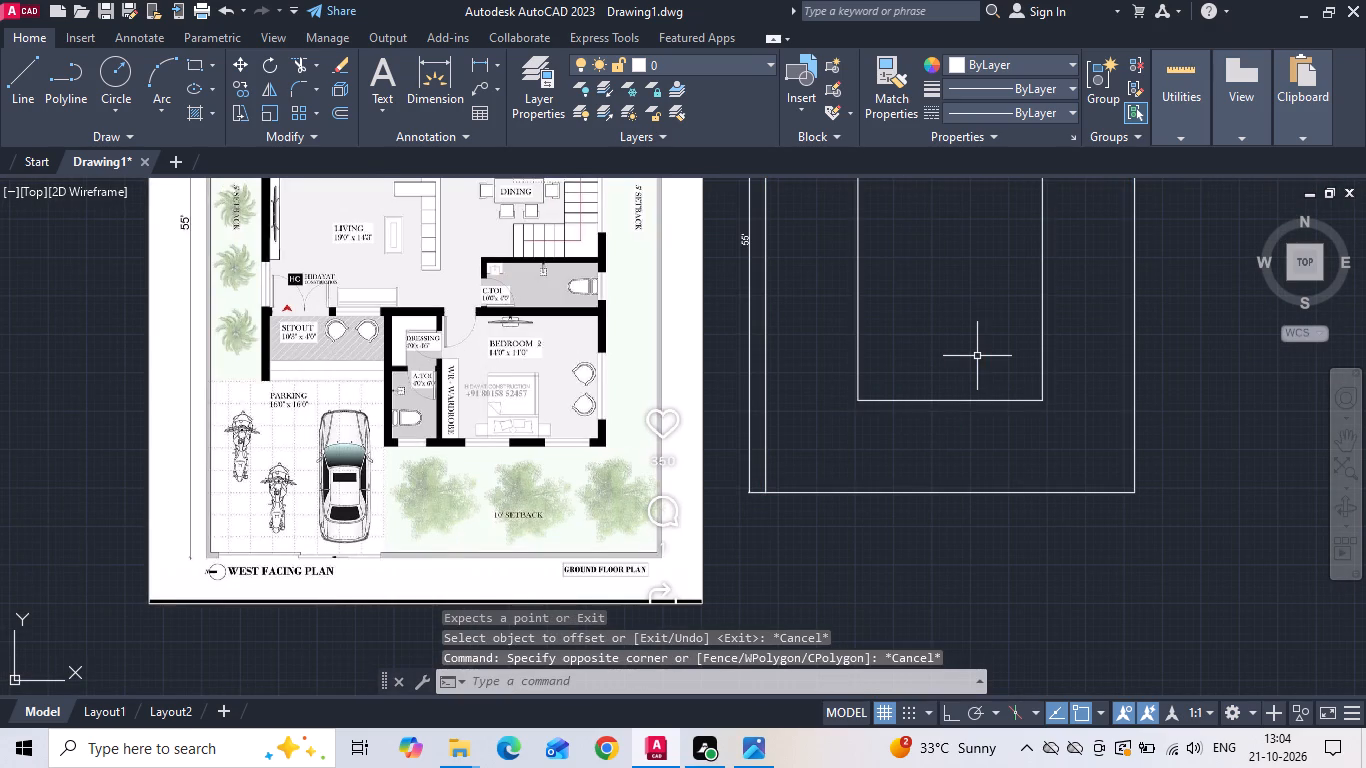
text(x)
key(space)
drag(978, 357, 918, 462)
click(903, 454)
key(space)
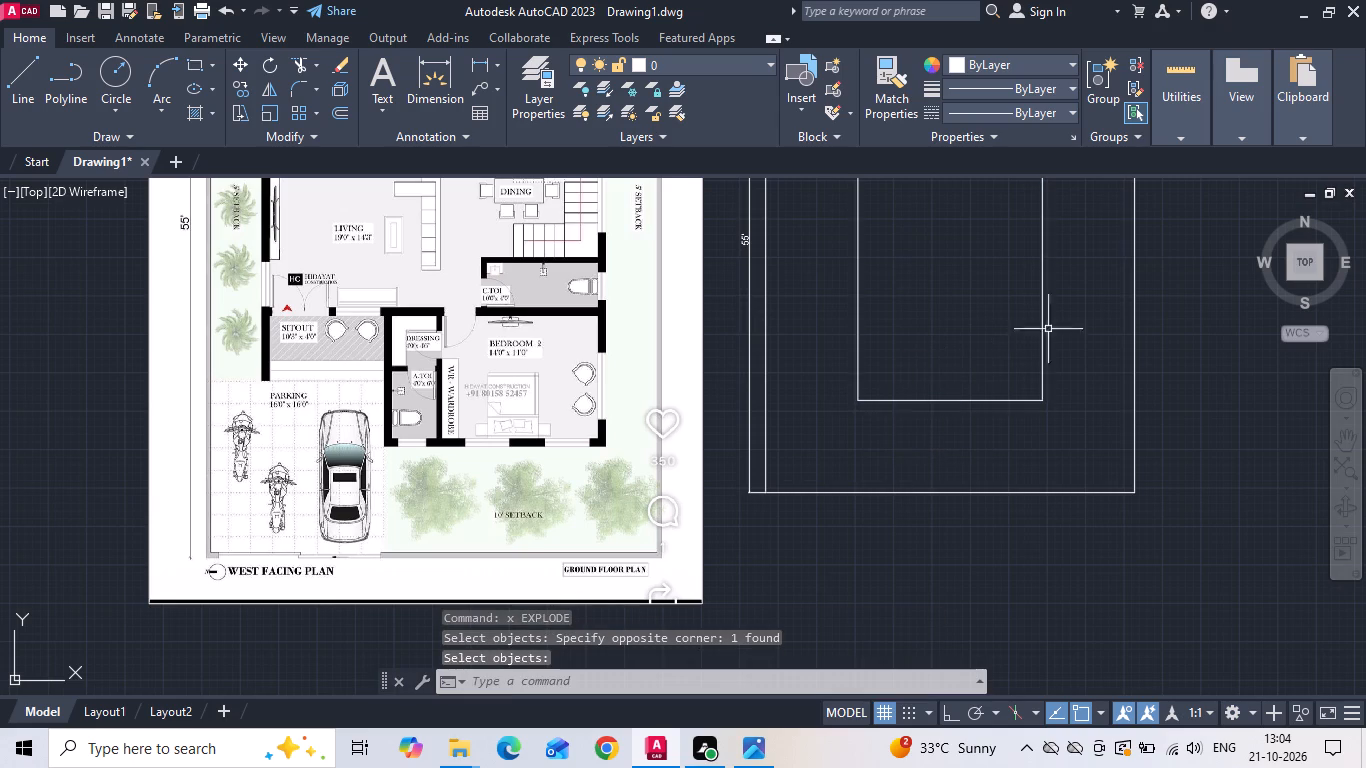
Delete the top and both side lines of the exploded inner rectangle, keeping only its bottom line.
drag(1062, 323, 1020, 322)
click(823, 305)
middle_drag(826, 323, 789, 523)
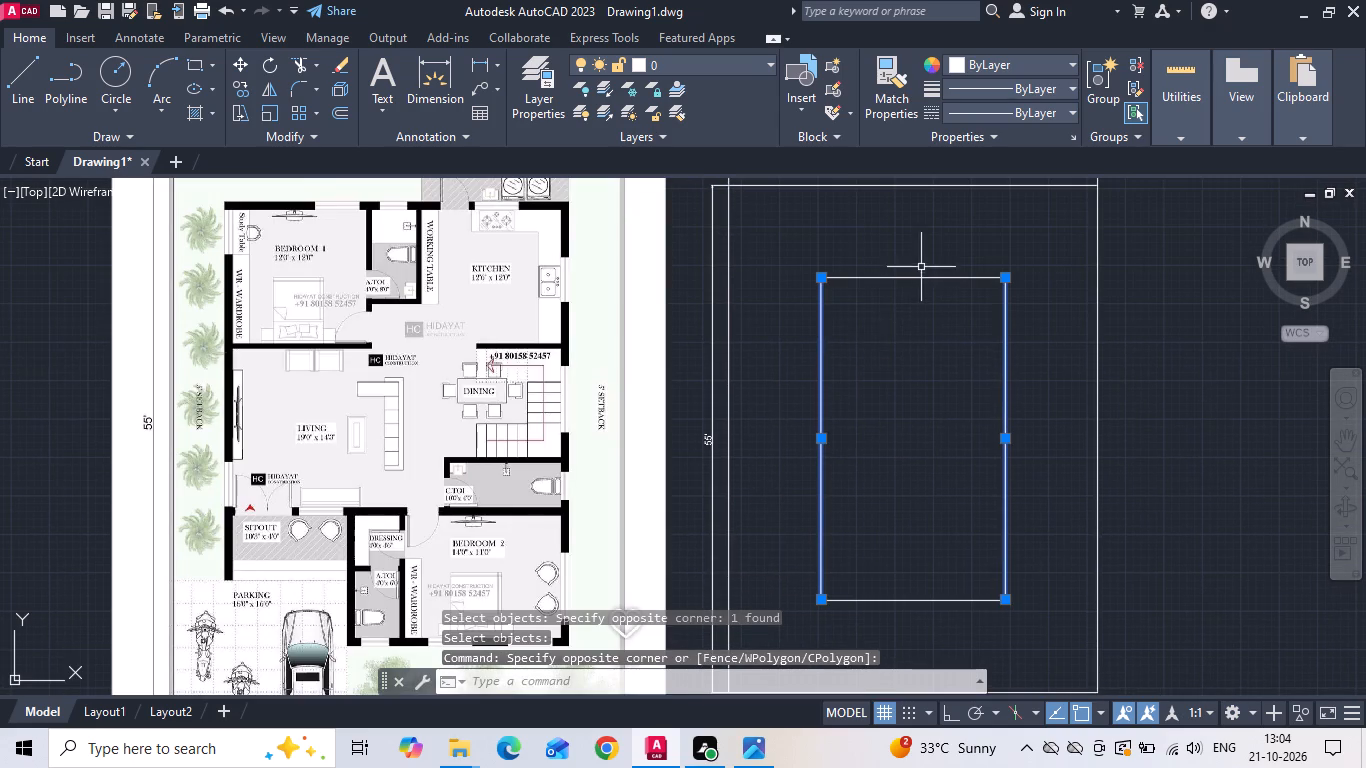
drag(921, 266, 889, 346)
click(887, 349)
key(Delete)
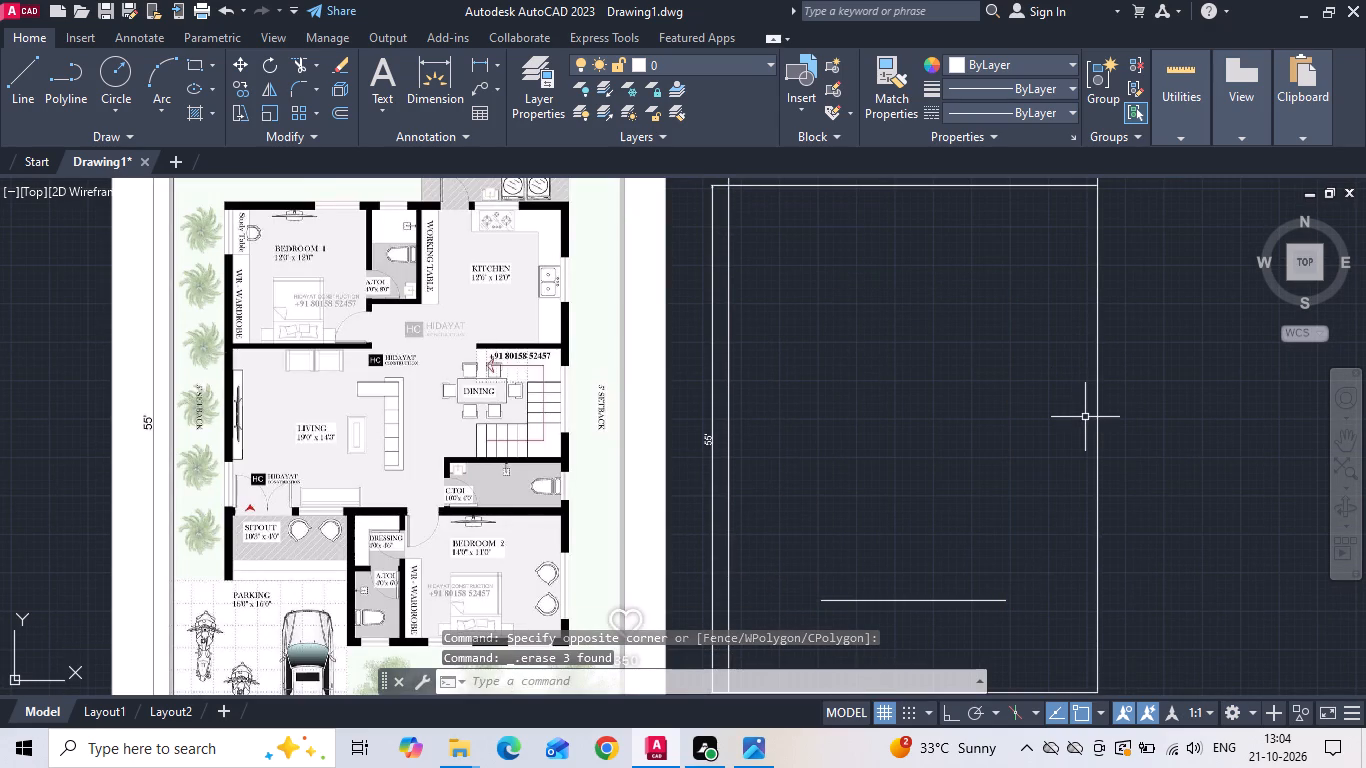
Explode the outer plot boundary rectangle into separate lines.
key(x)
key(space)
click(1096, 381)
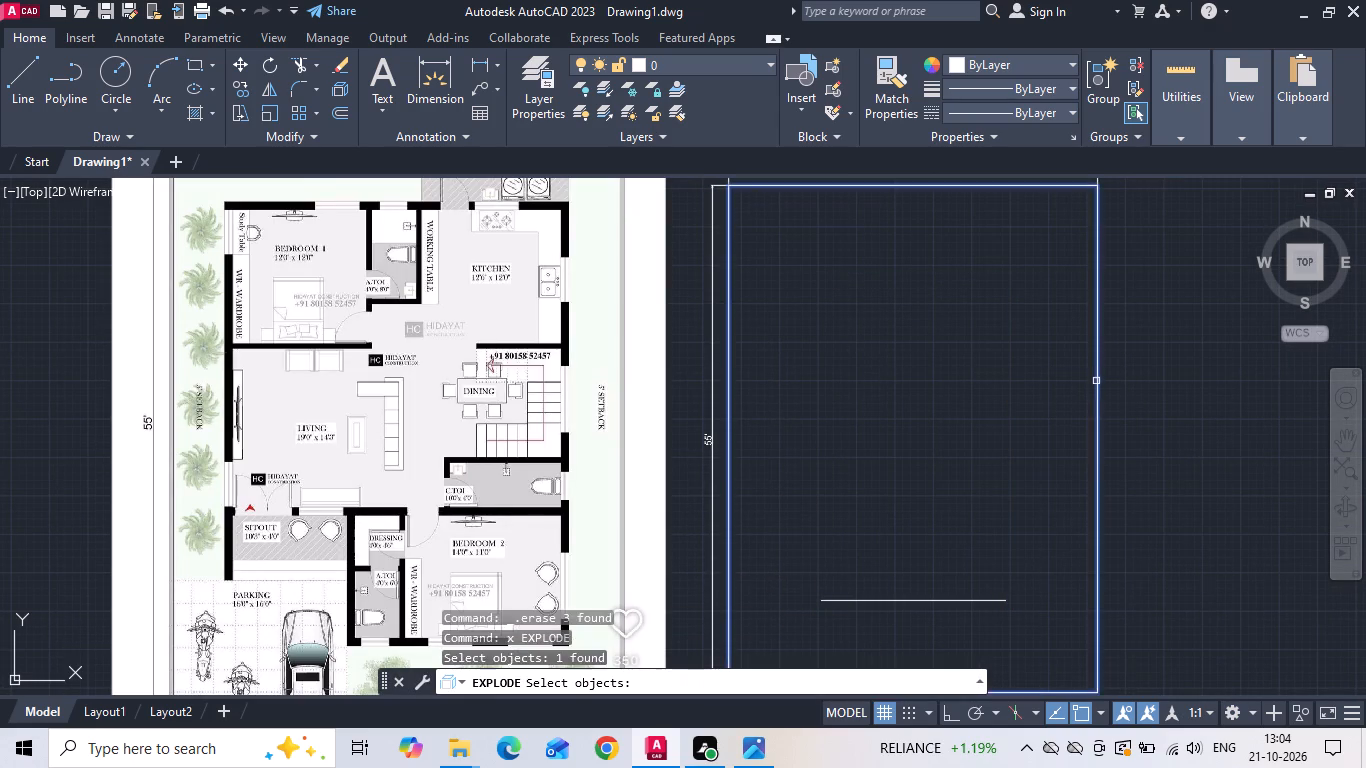
key(space)
click(1096, 381)
key(Escape)
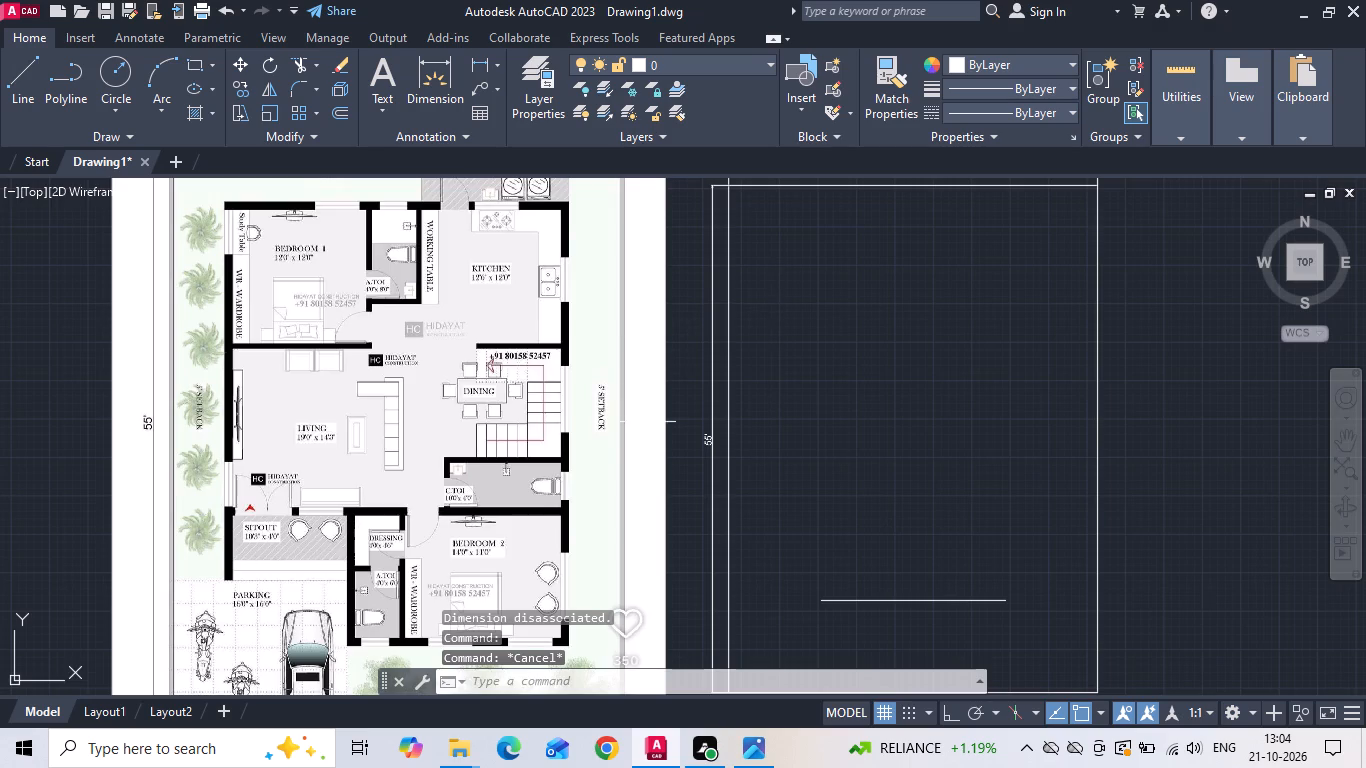
Copy the plot's right boundary line 5' to the left with Ortho on, as the right side setback line.
scroll(620, 417, up, 3)
scroll(554, 401, down, 3)
drag(1051, 363, 1022, 367)
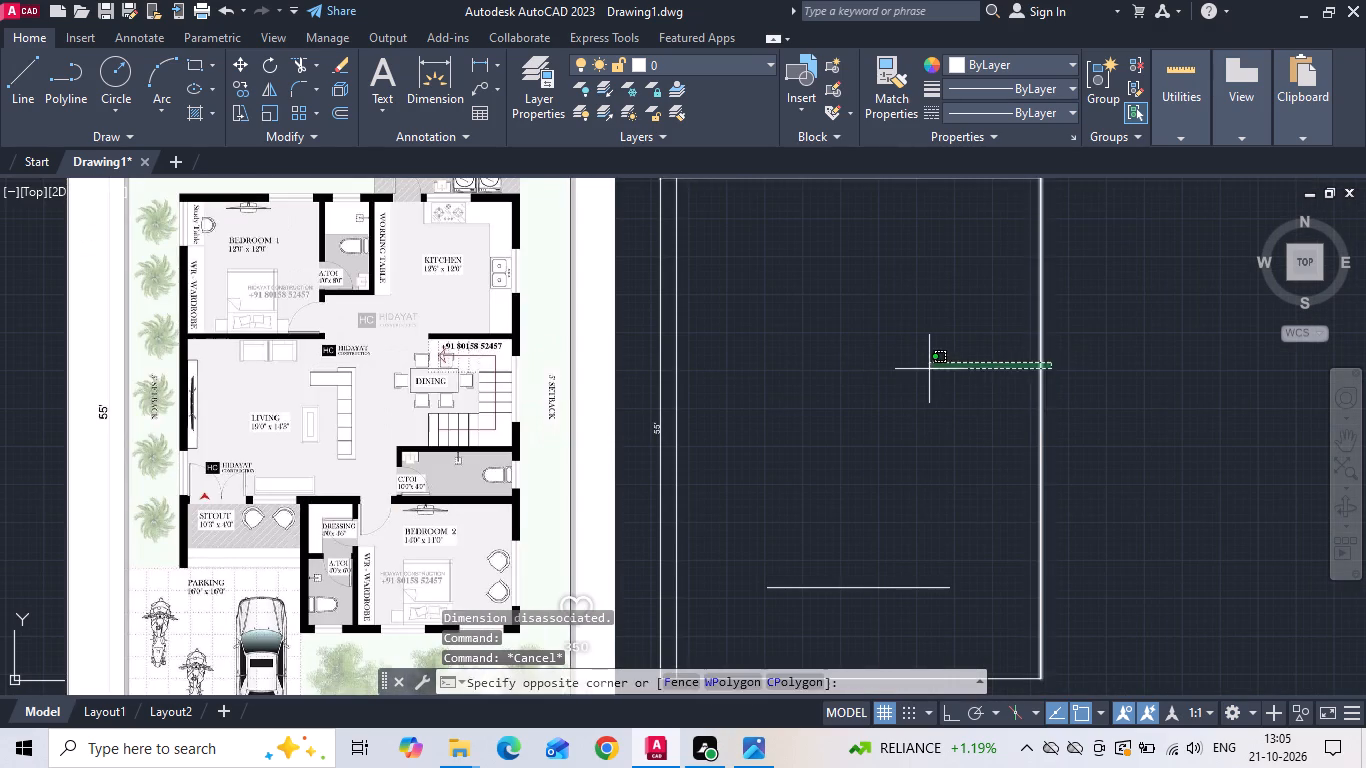
click(924, 369)
right_click(926, 368)
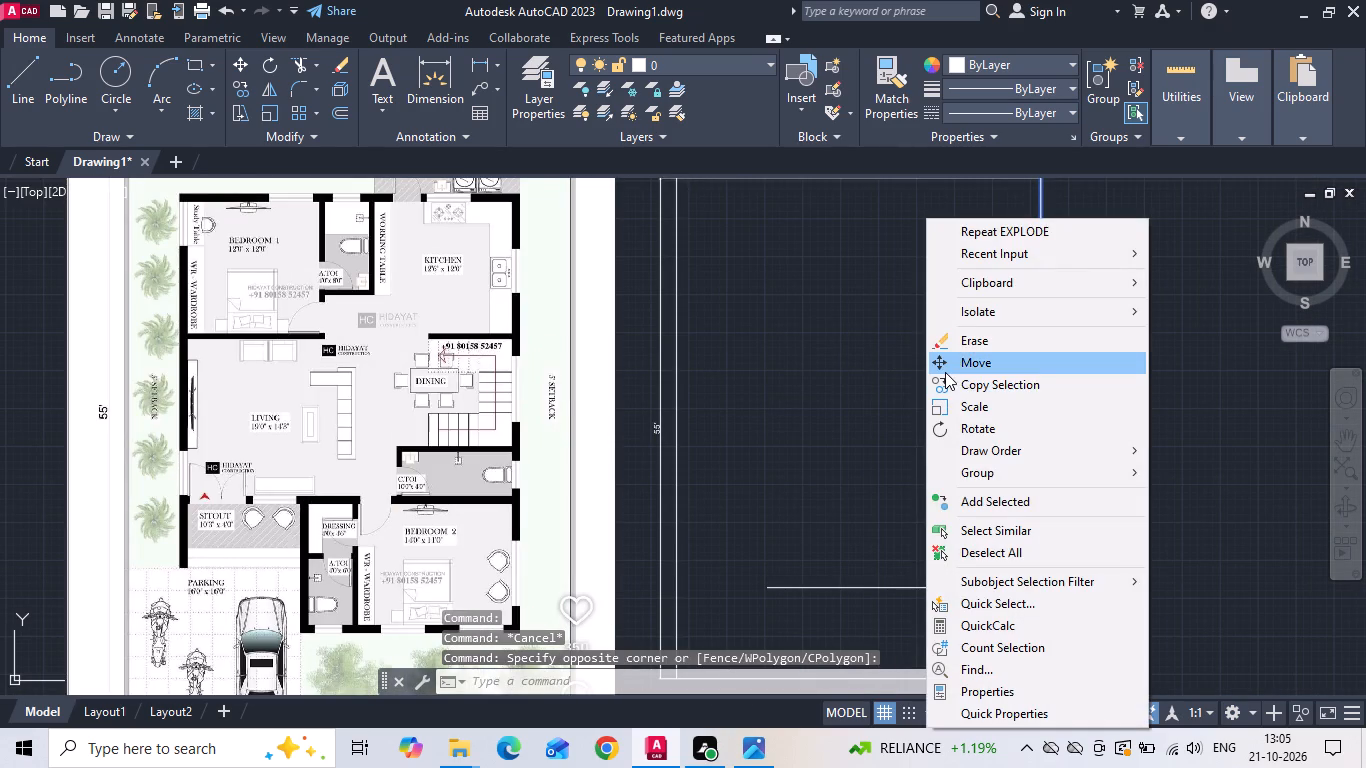
click(954, 381)
key(F8)
click(962, 403)
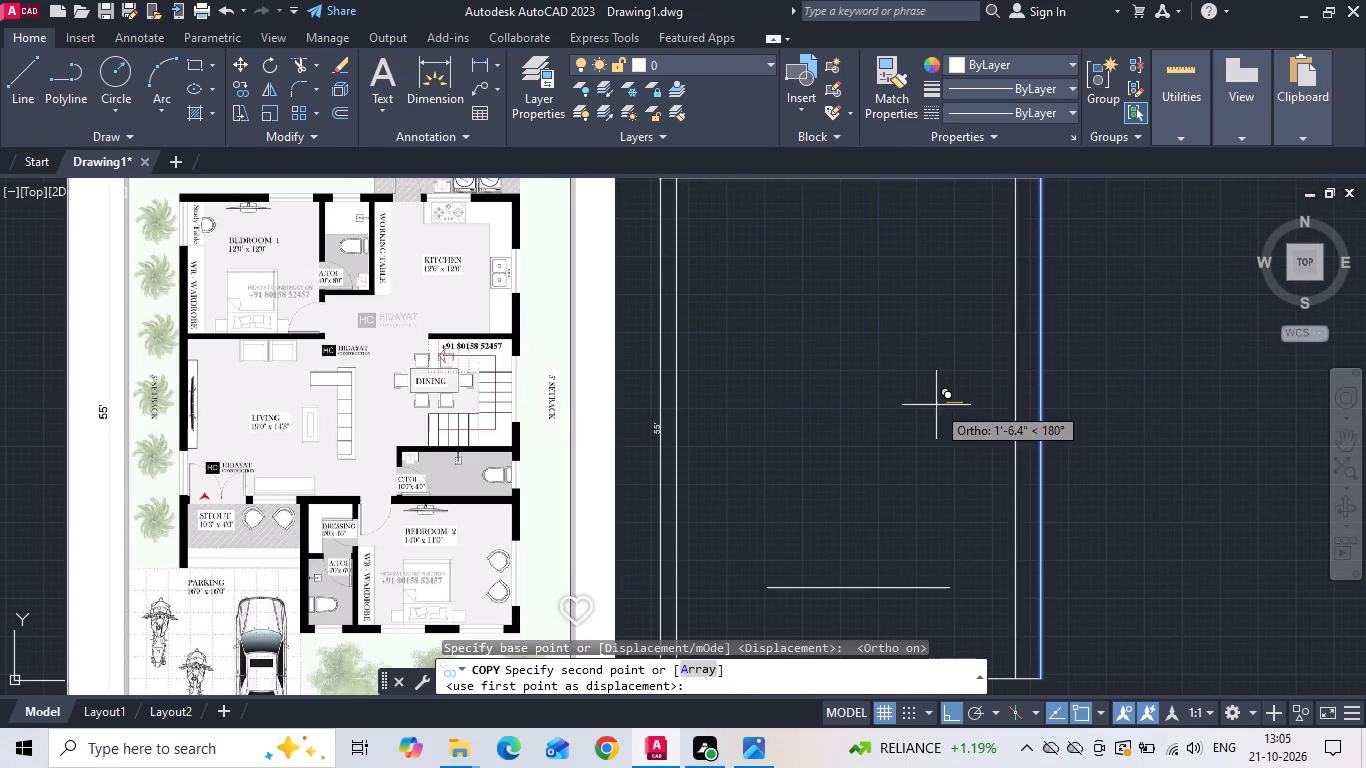
text(5')
key(Return)
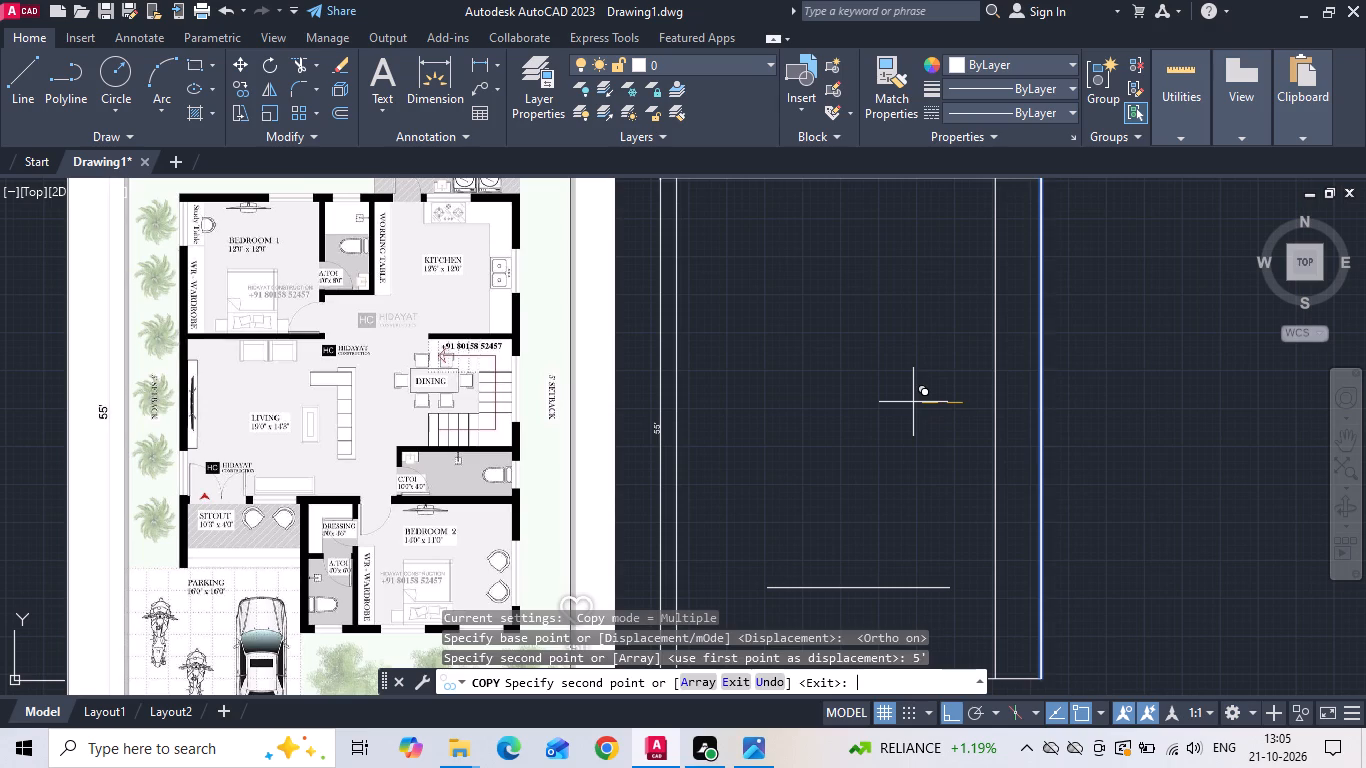
key(Escape)
Offset the plot's left boundary line 5' inward as the left side setback line.
scroll(84, 401, up, 2)
scroll(84, 397, down, 2)
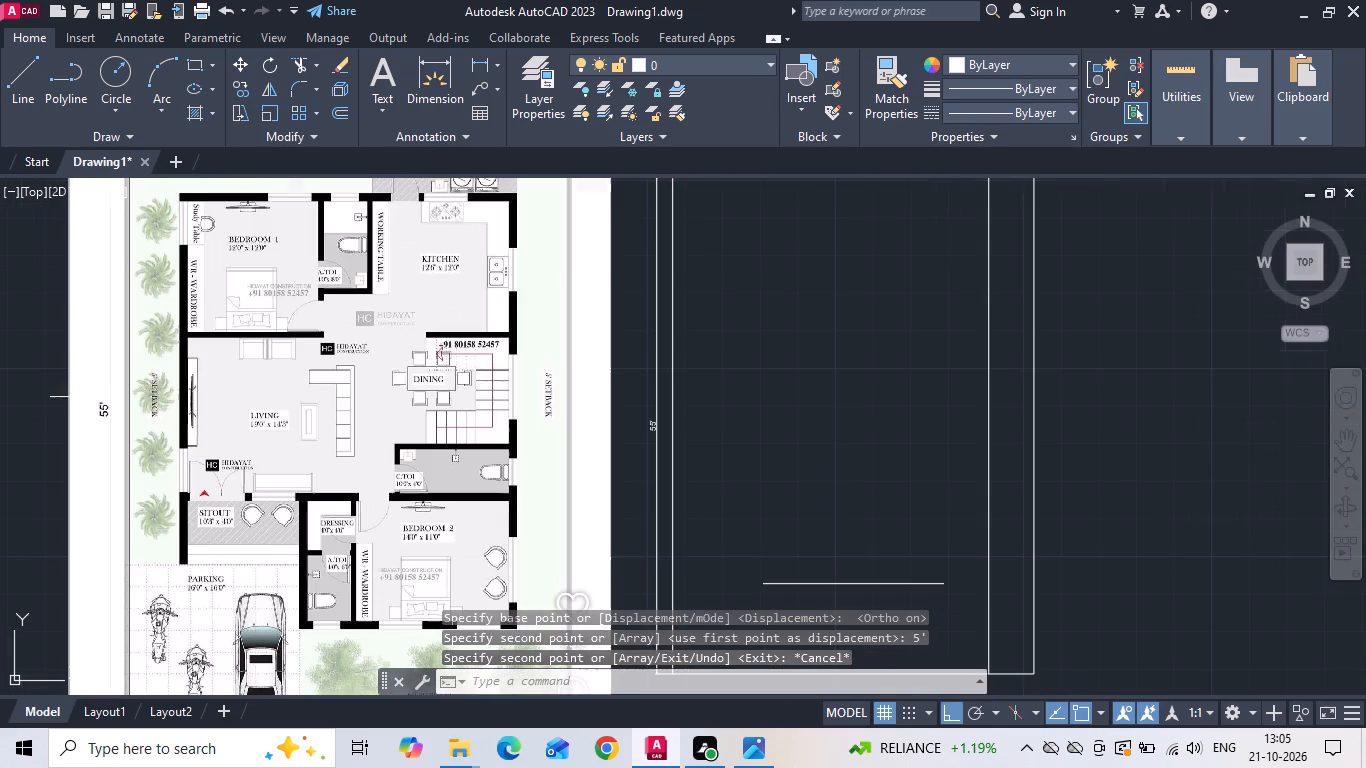
text(o)
key(space)
key(5)
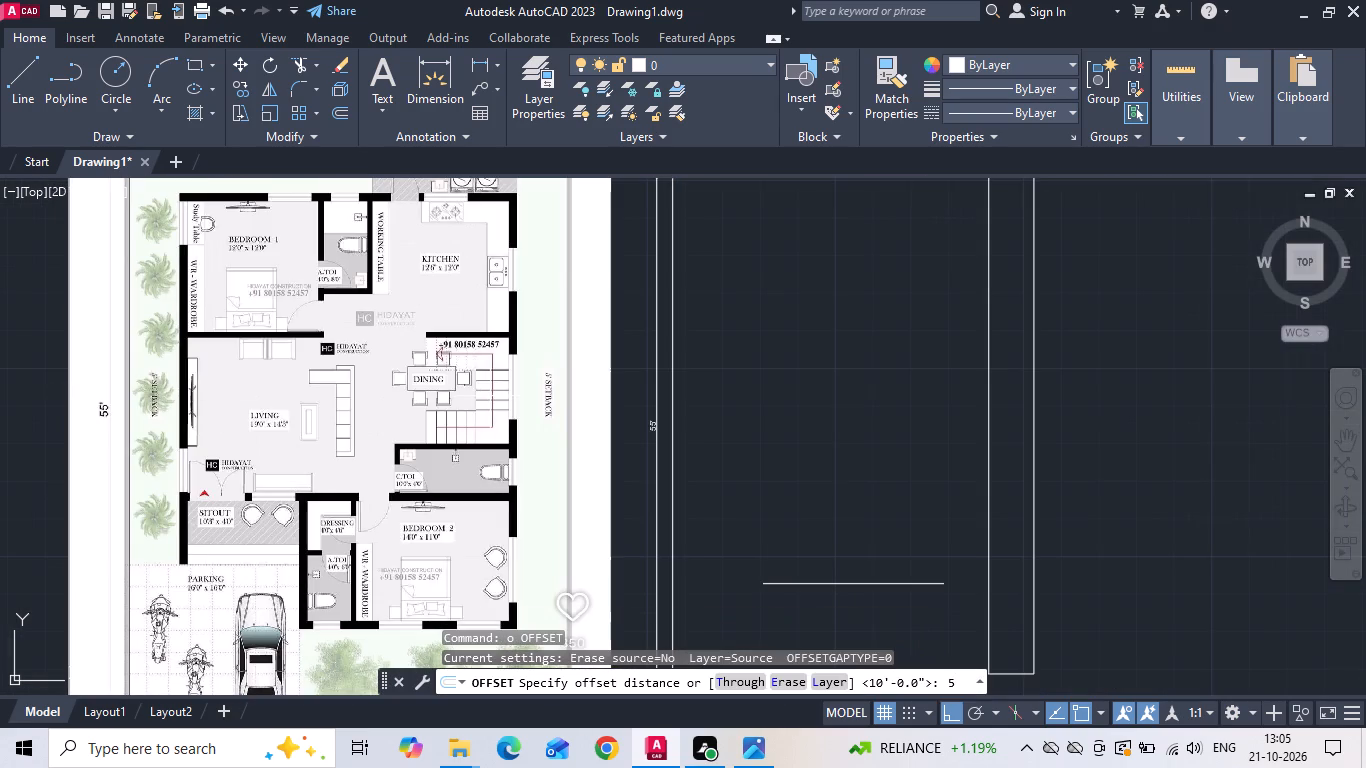
key(apostrophe)
key(Return)
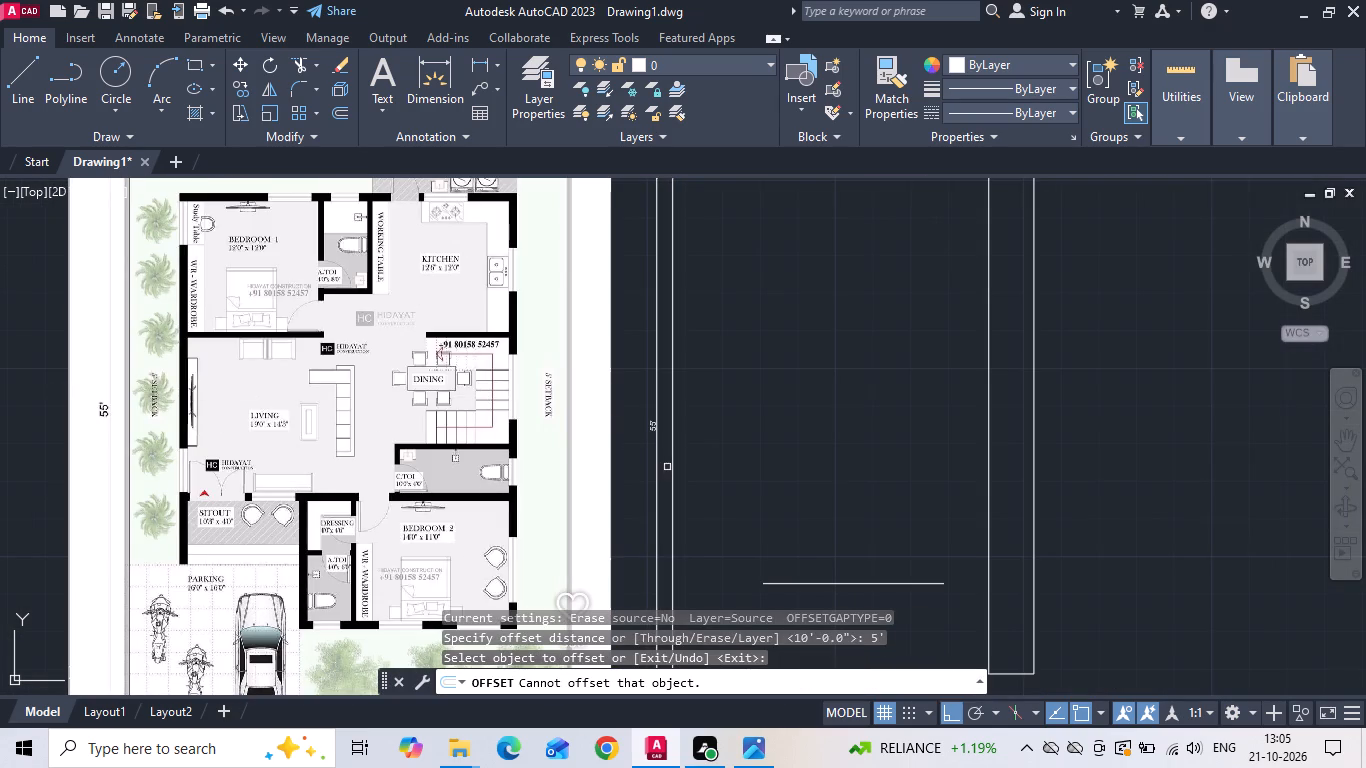
drag(676, 474, 713, 455)
drag(784, 415, 783, 430)
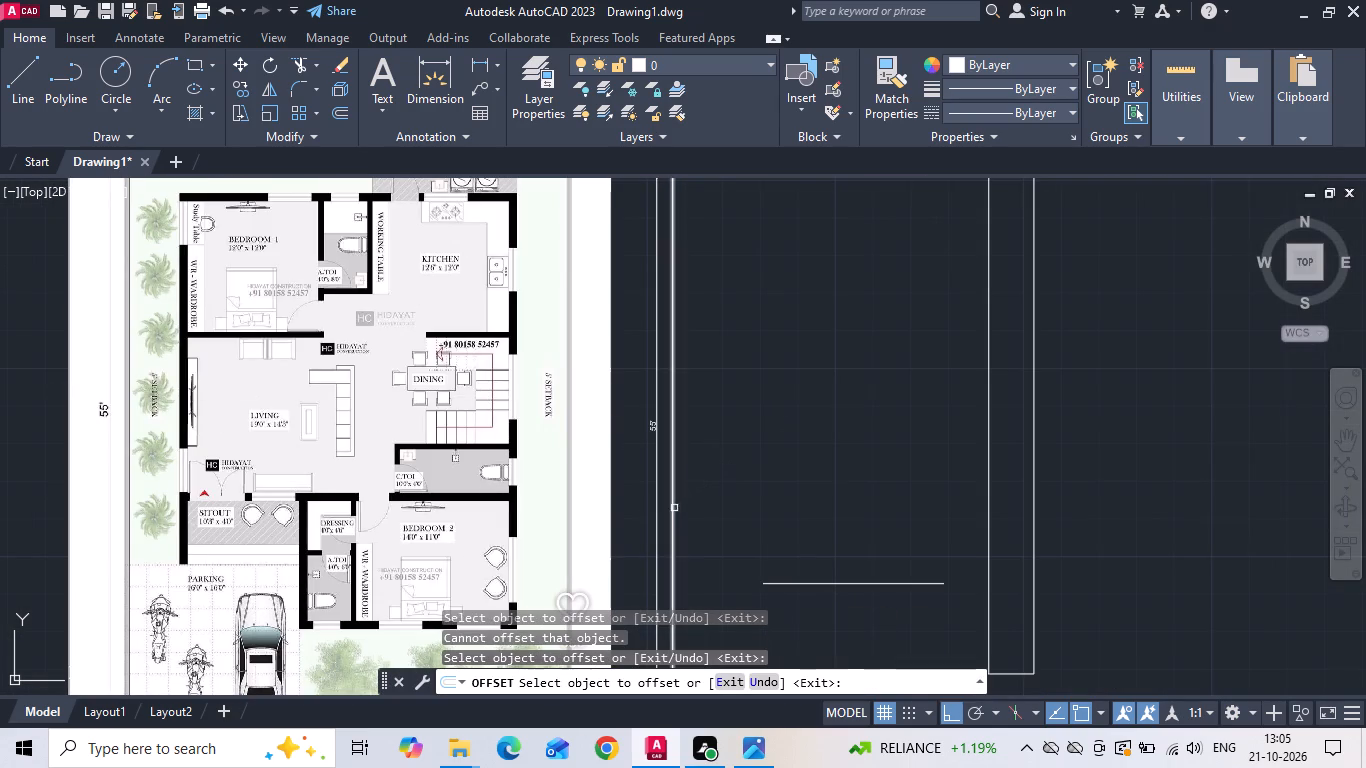
drag(674, 508, 728, 489)
click(783, 464)
Offset the plot's top boundary line 5' inward as the rear setback line.
scroll(754, 525, down, 1)
scroll(479, 307, up, 3)
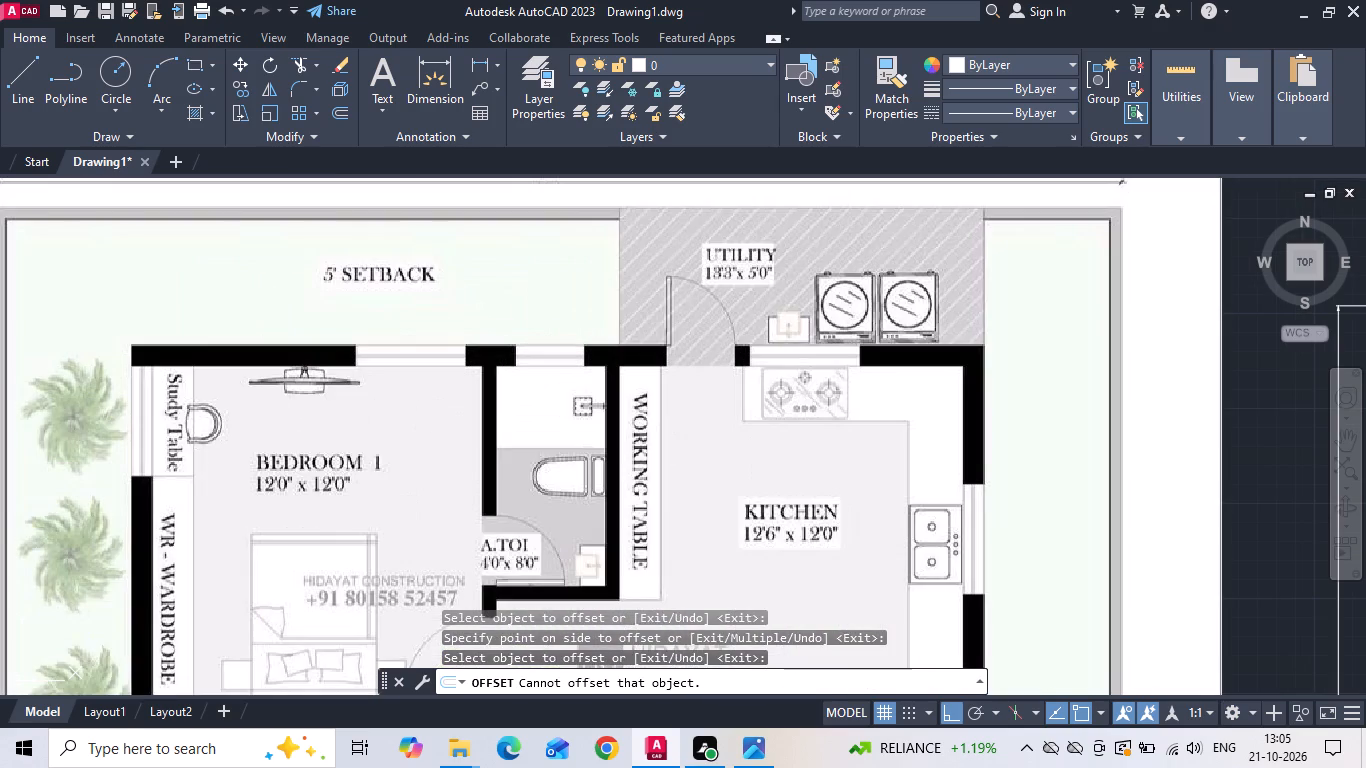
key(Escape)
scroll(429, 322, down, 3)
scroll(807, 285, up, 2)
key(space)
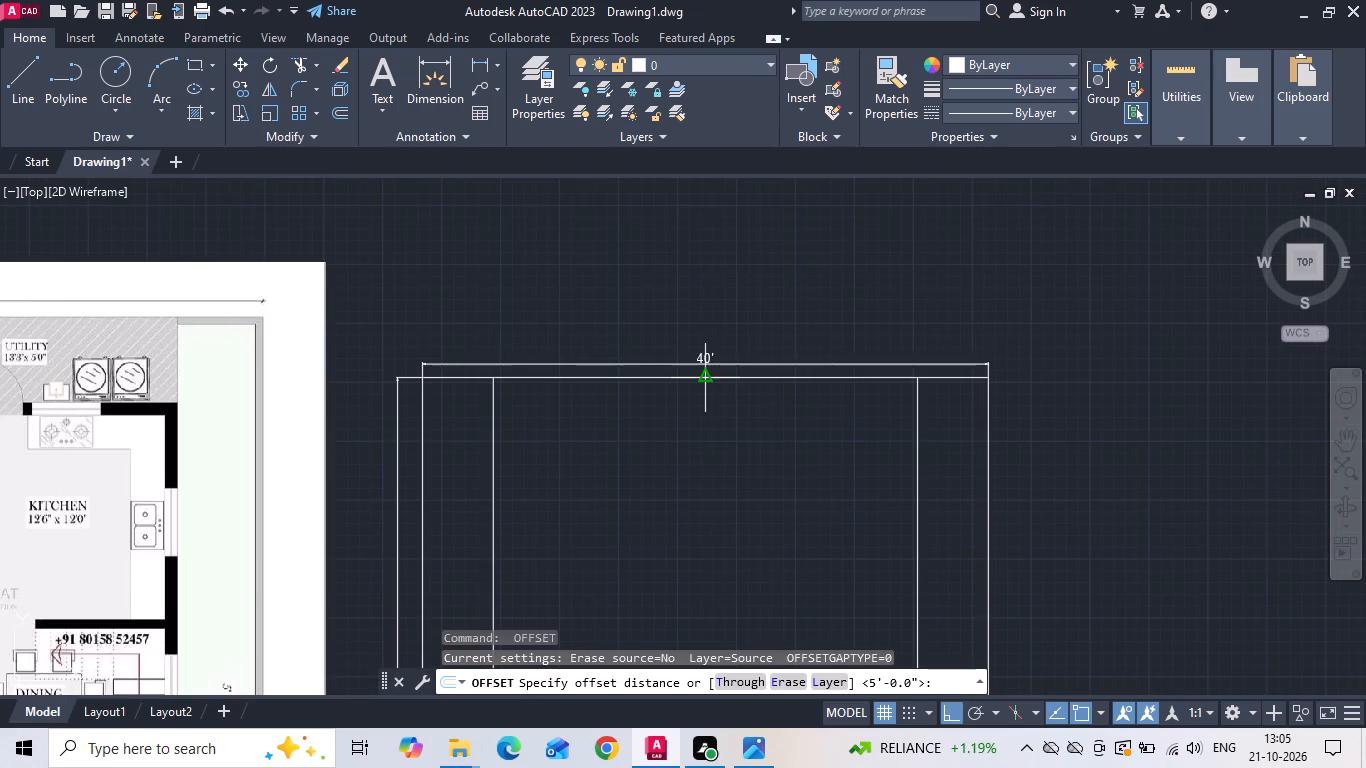
text(5')
key(Return)
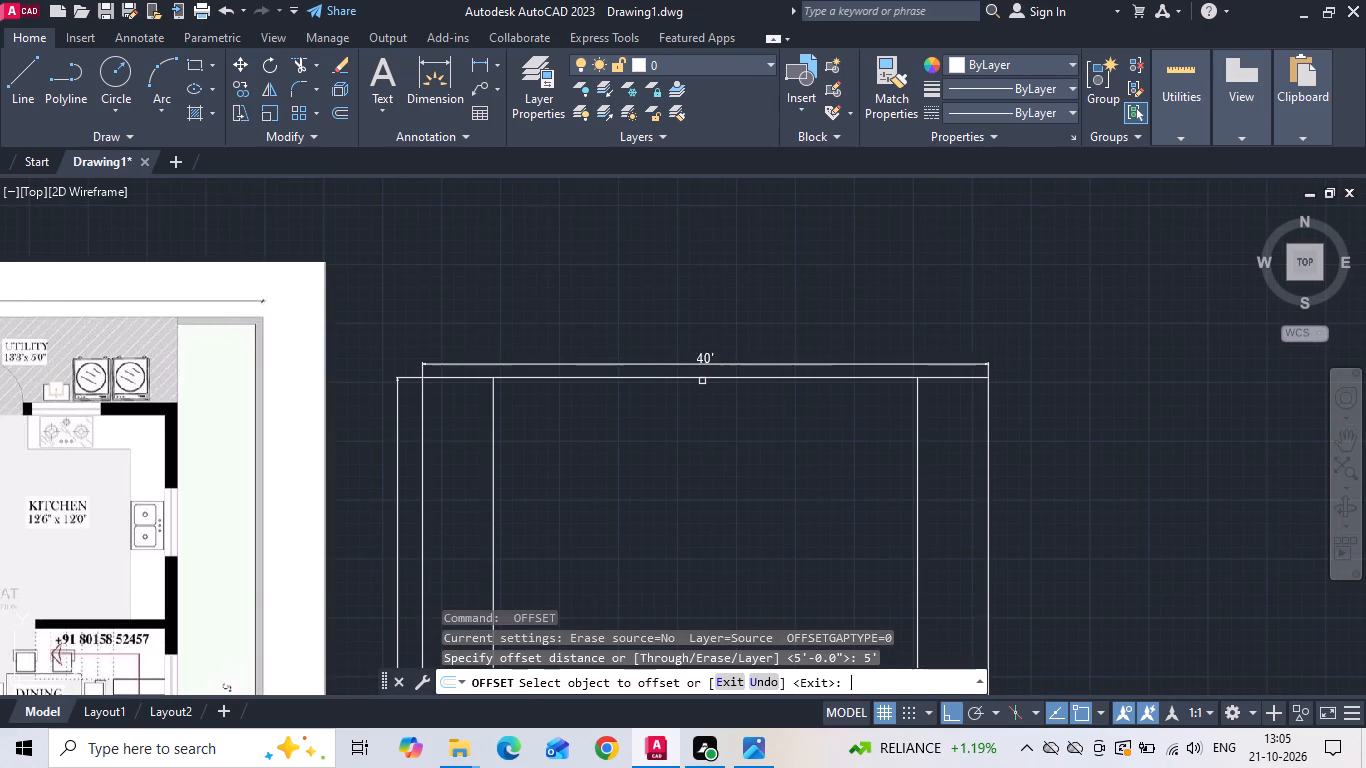
click(701, 377)
click(672, 441)
key(Escape)
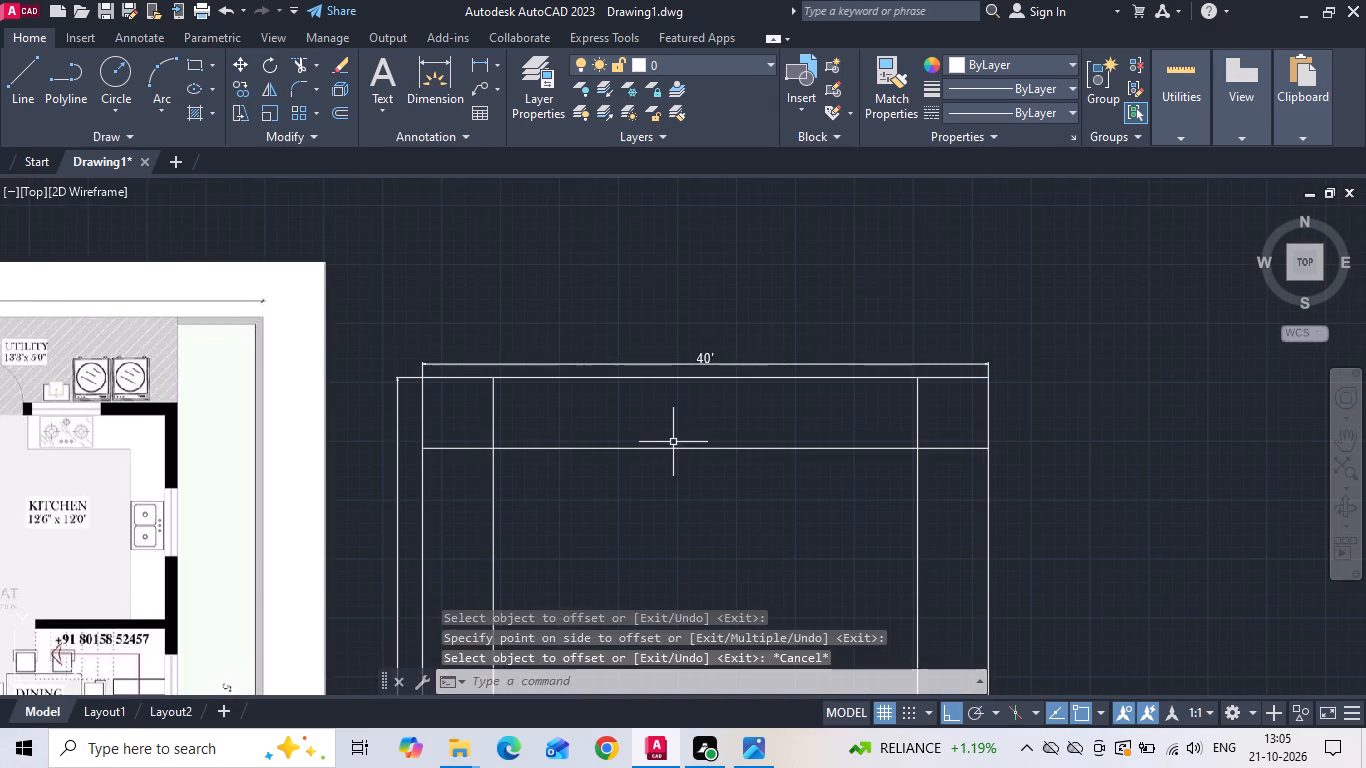
Fillet the top setback line with the left and right setback lines to form two sharp upper corners.
text(f)
key(space)
click(512, 449)
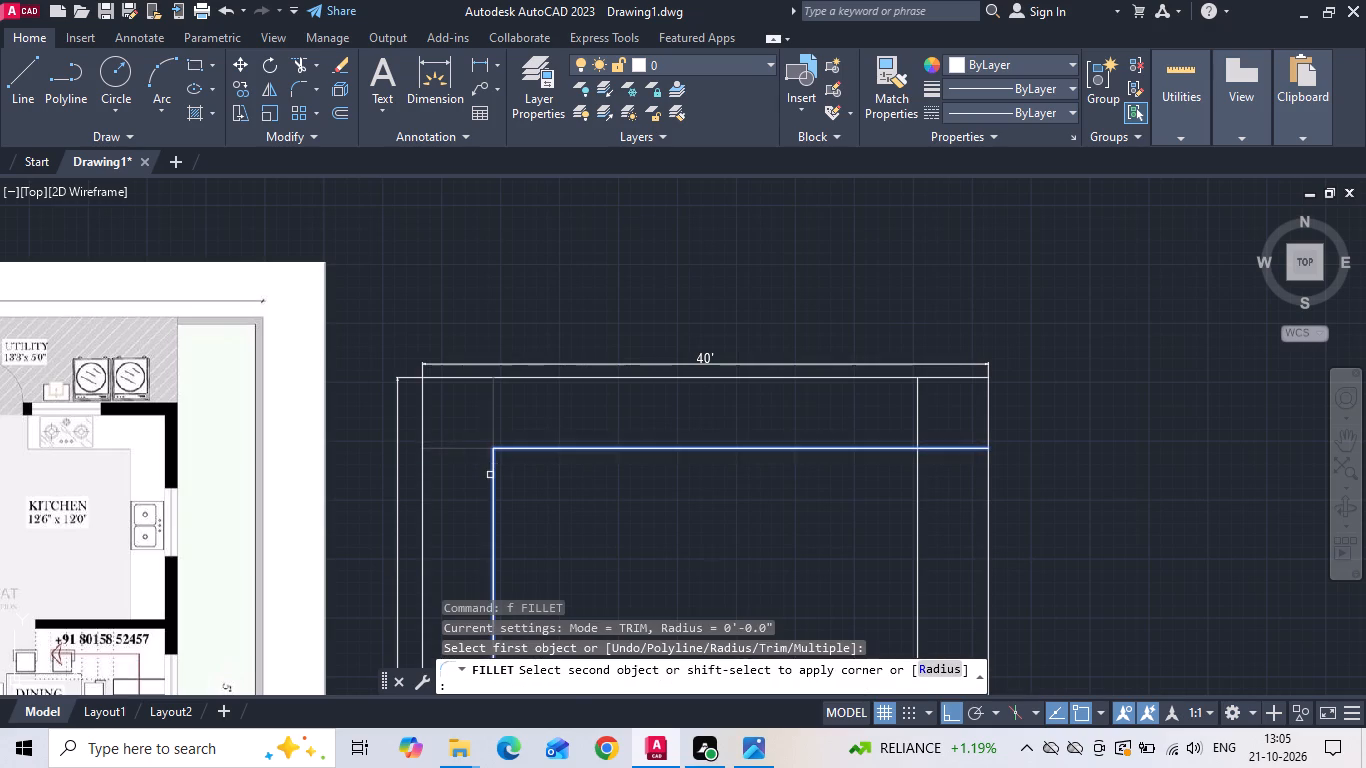
click(493, 481)
key(space)
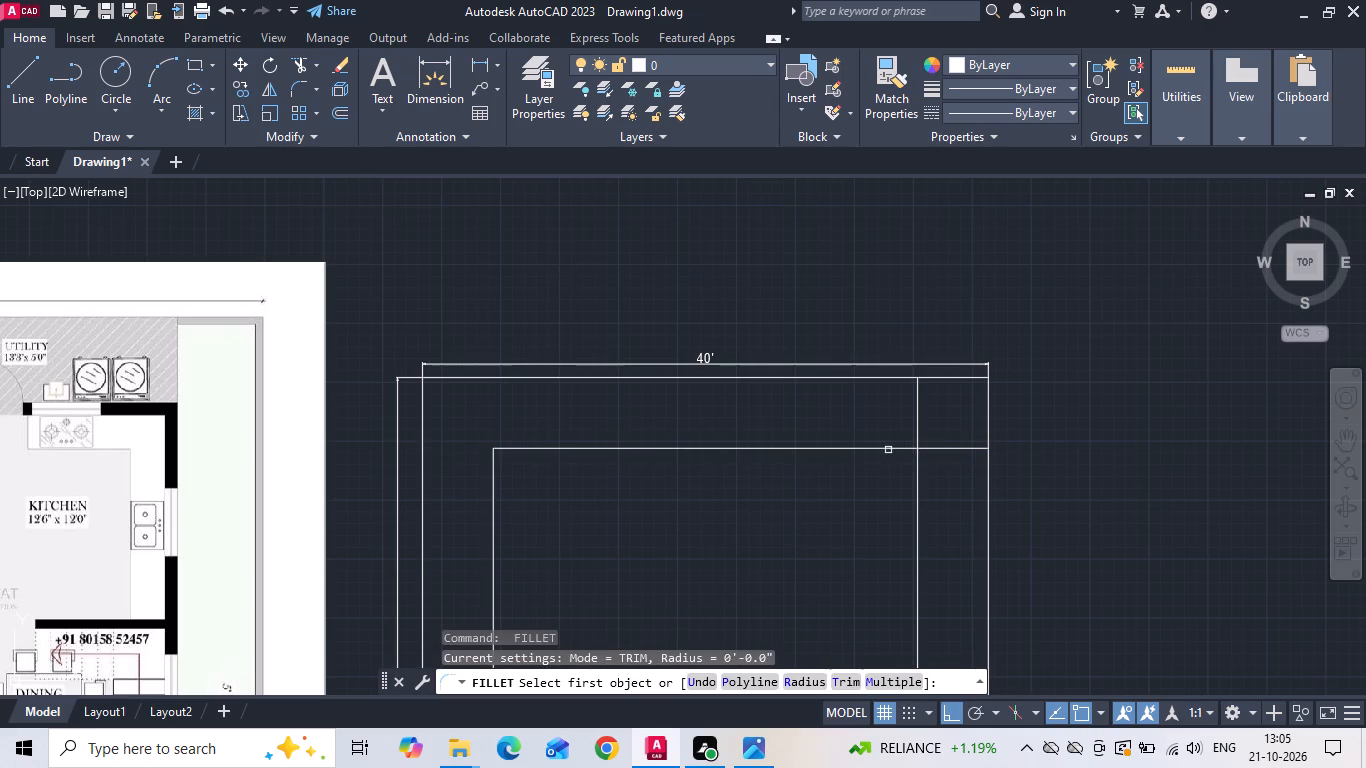
click(888, 450)
click(916, 483)
Fillet the 10' bottom setback line with the left and right setback lines to close the two lower corners.
middle_drag(870, 395, 882, 244)
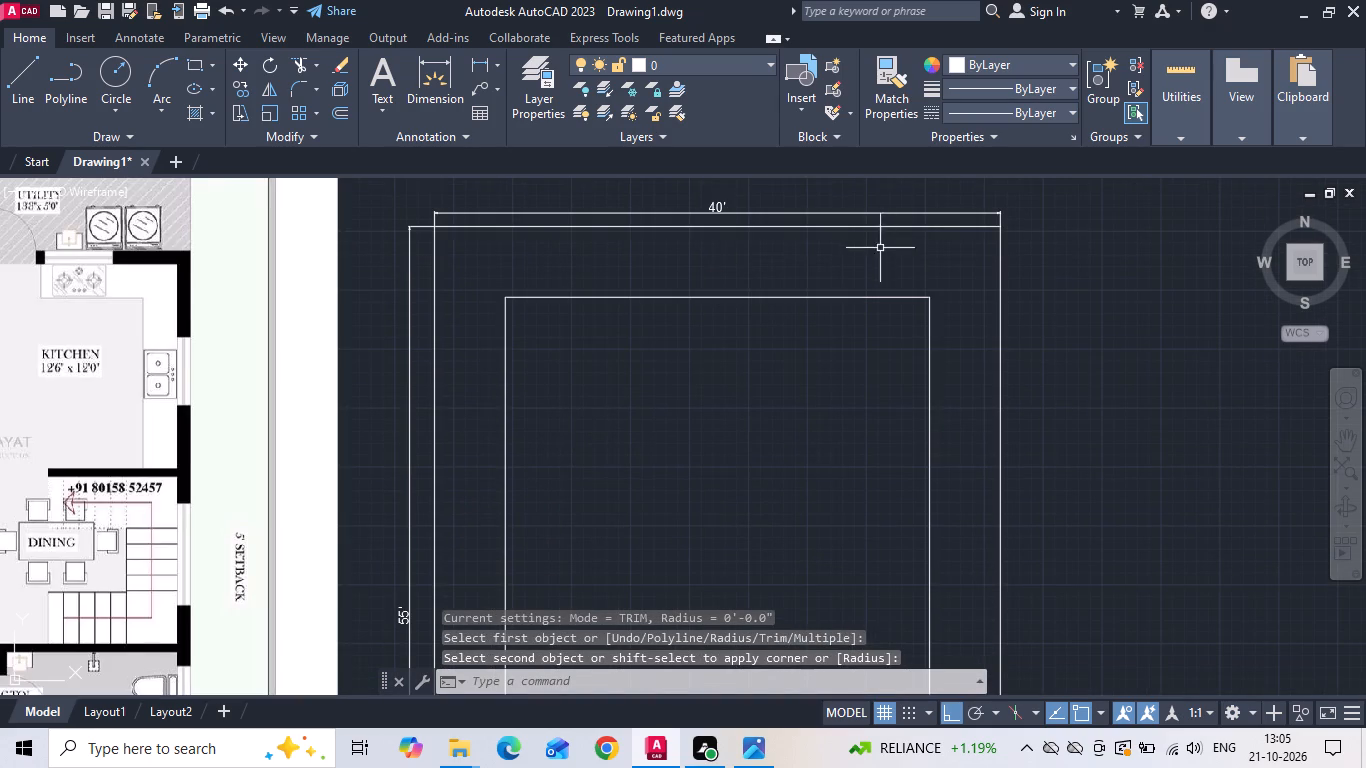
scroll(858, 261, down, 1)
middle_drag(687, 575, 691, 566)
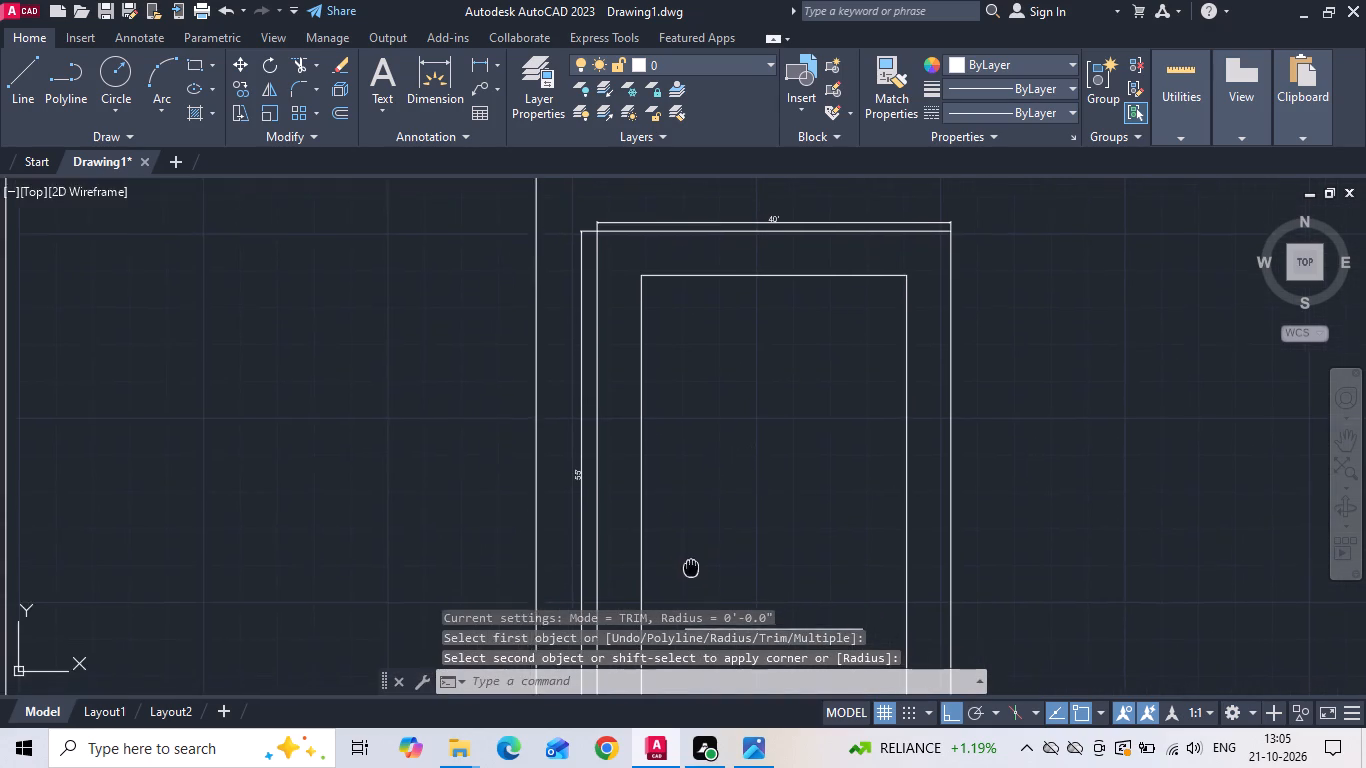
middle_drag(691, 566, 691, 561)
middle_drag(691, 545, 678, 410)
key(space)
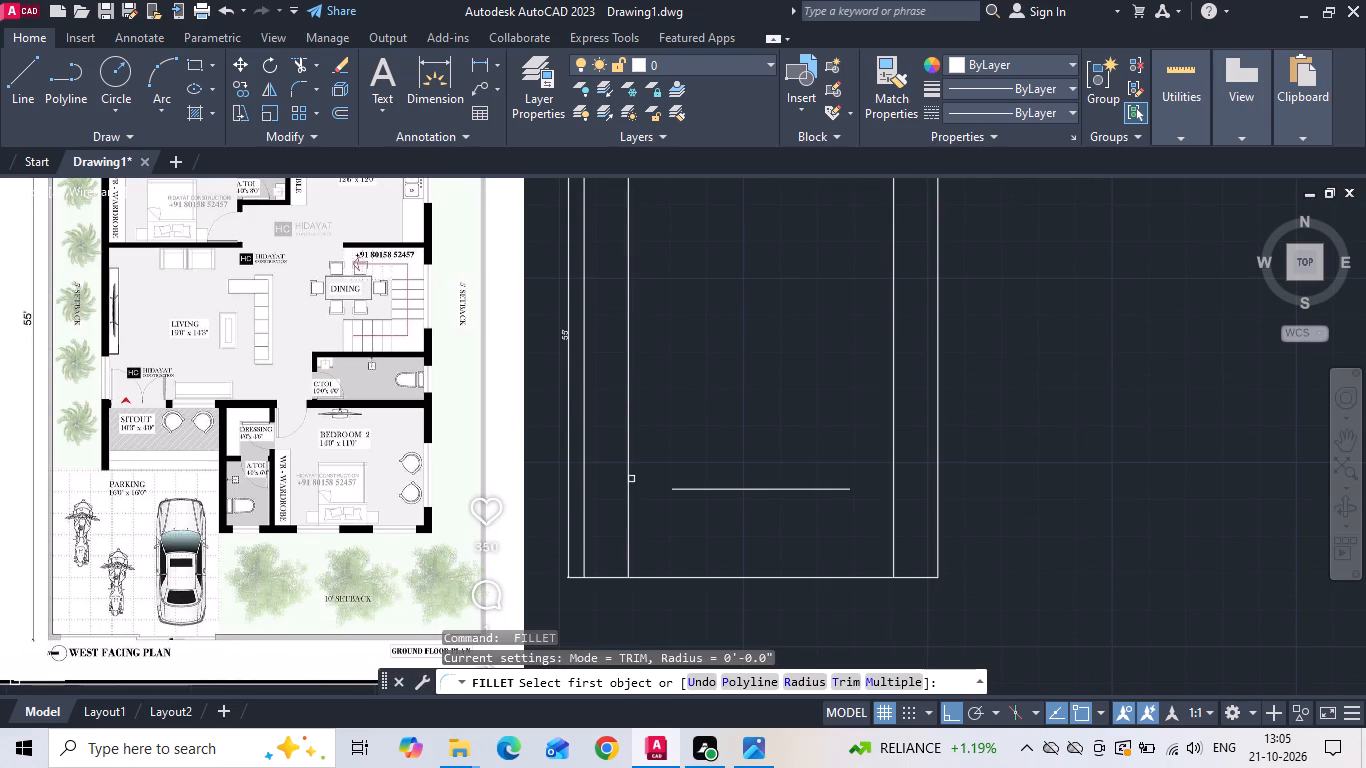
click(628, 465)
click(690, 488)
key(space)
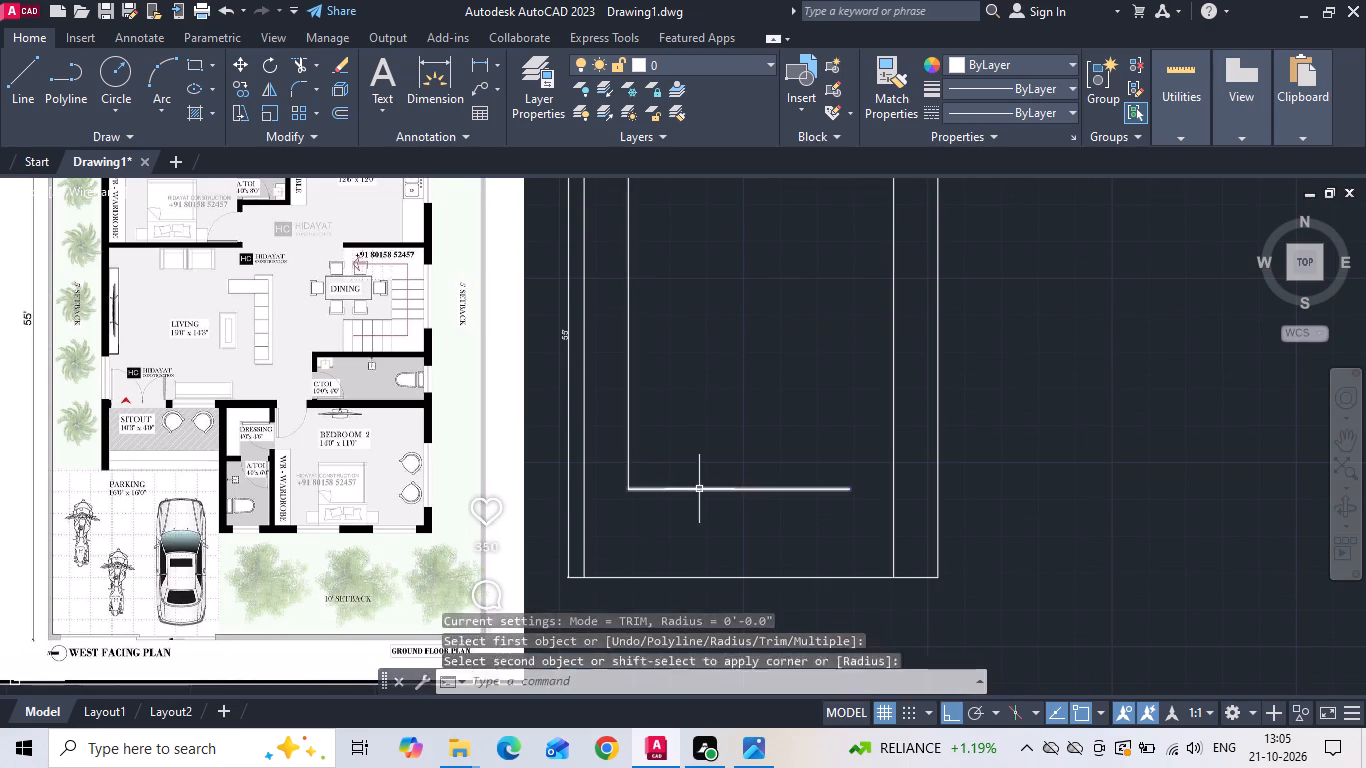
click(723, 487)
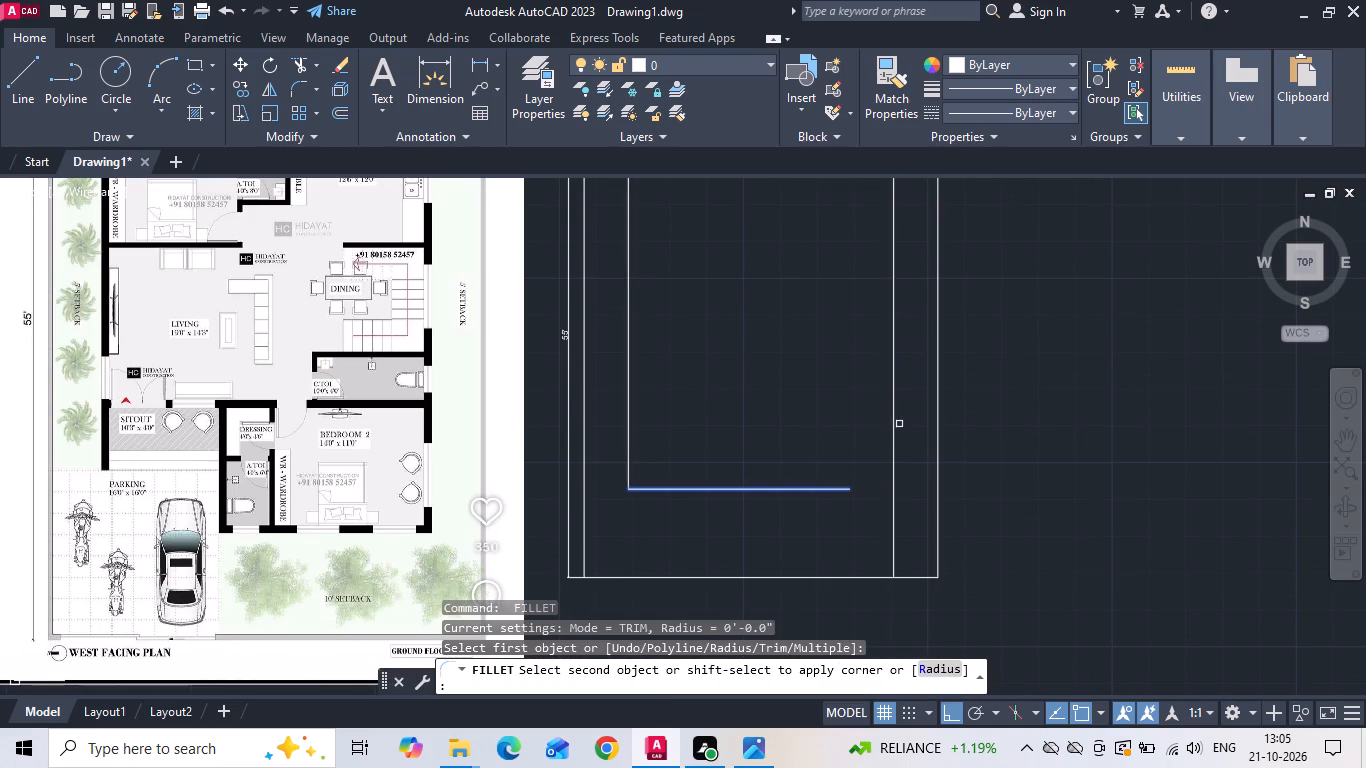
click(896, 433)
key(Escape)
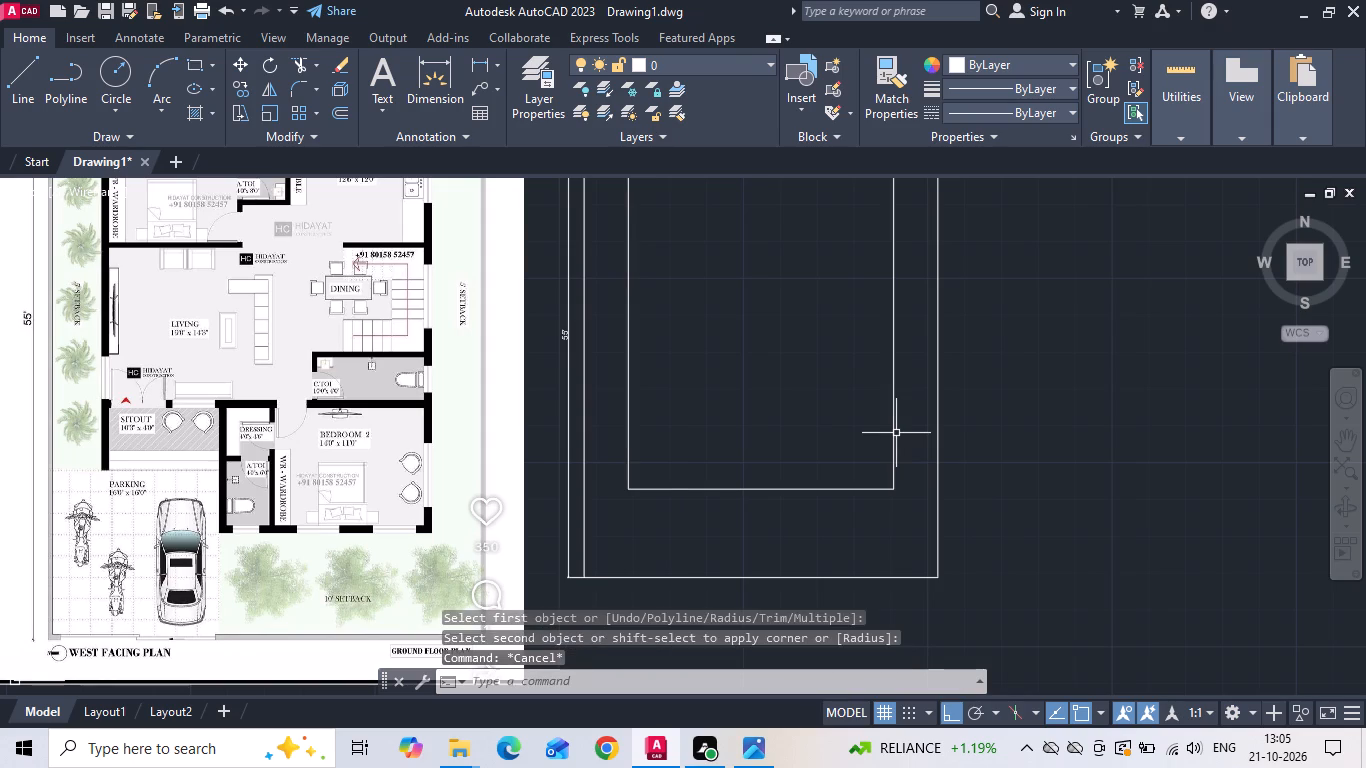
Save the drawing as 40'x55' in the 21102026 folder inside the desktop's INTERNSHIP folder.
key(ctrl+s)
key(ctrl+s)
key(ctrl+s)
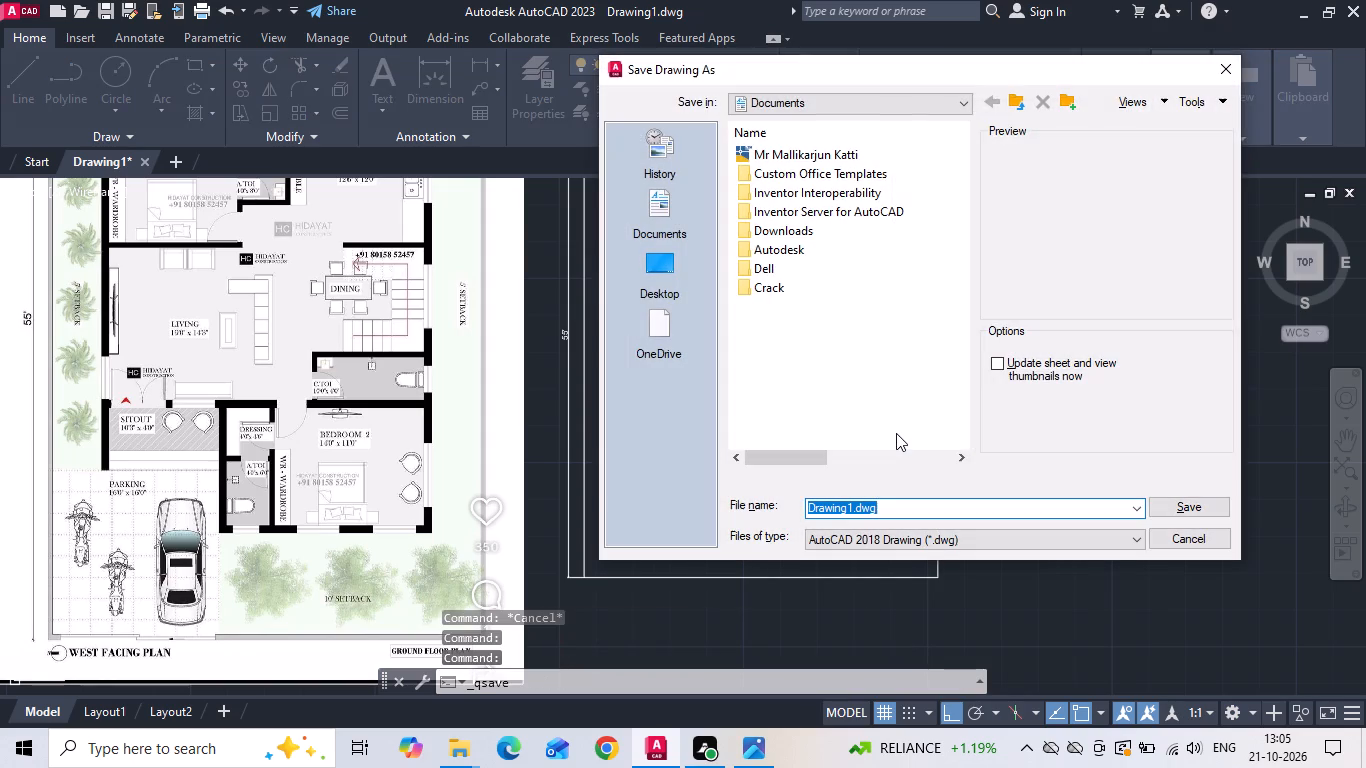
double_click(648, 273)
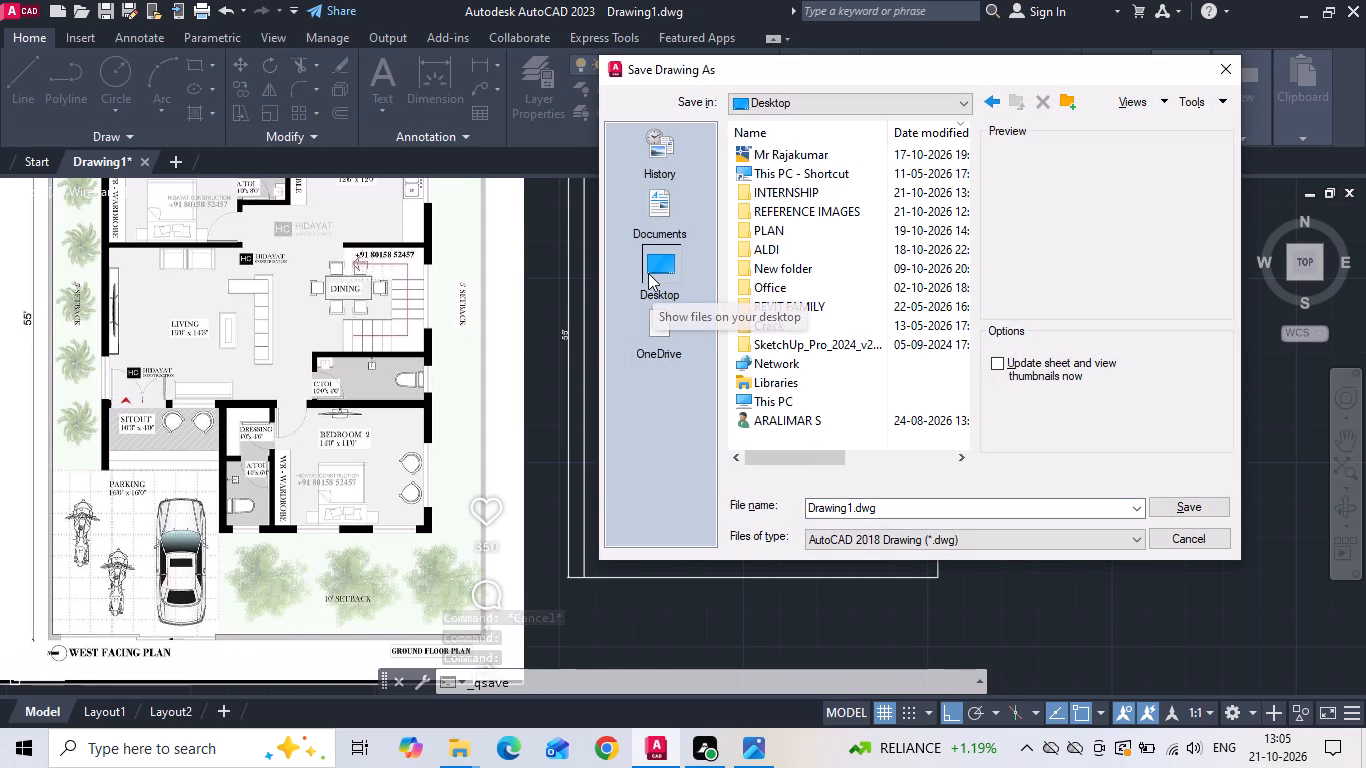
double_click(812, 198)
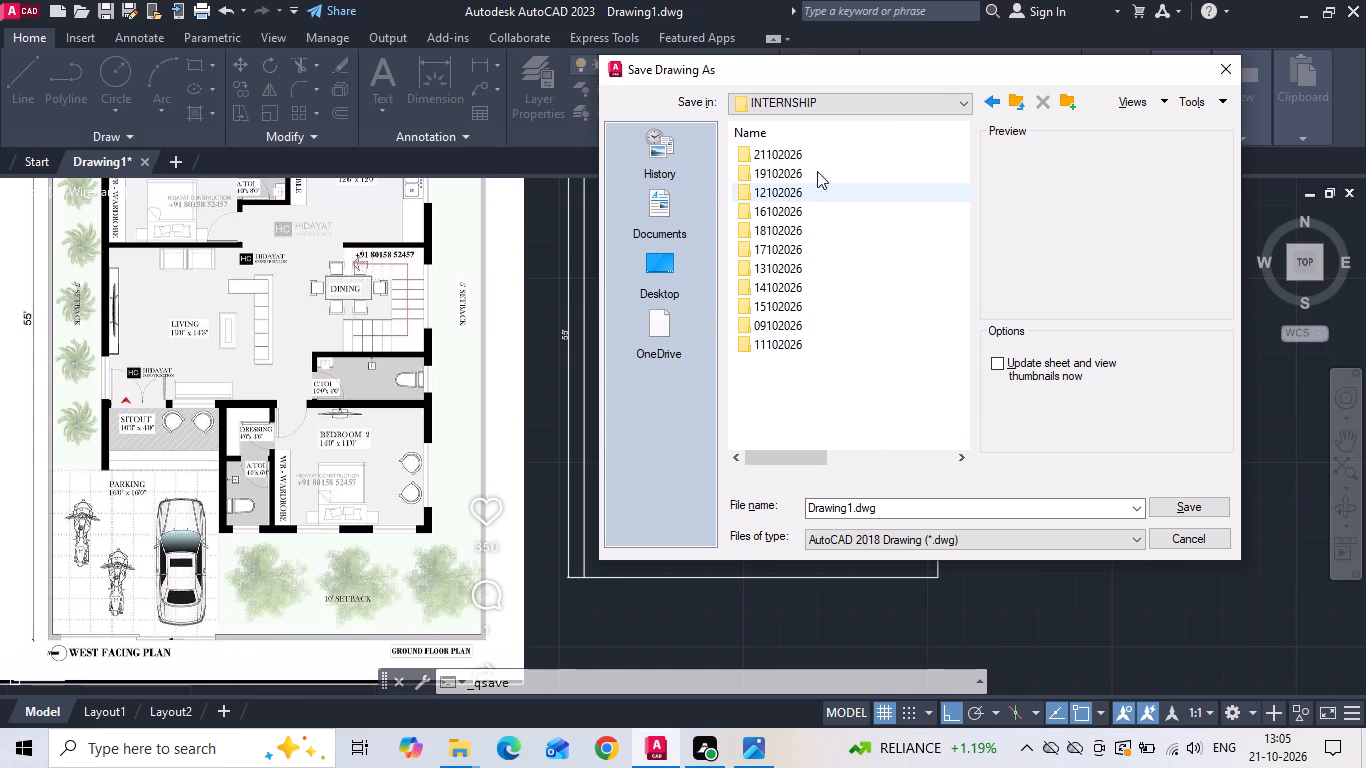
double_click(820, 163)
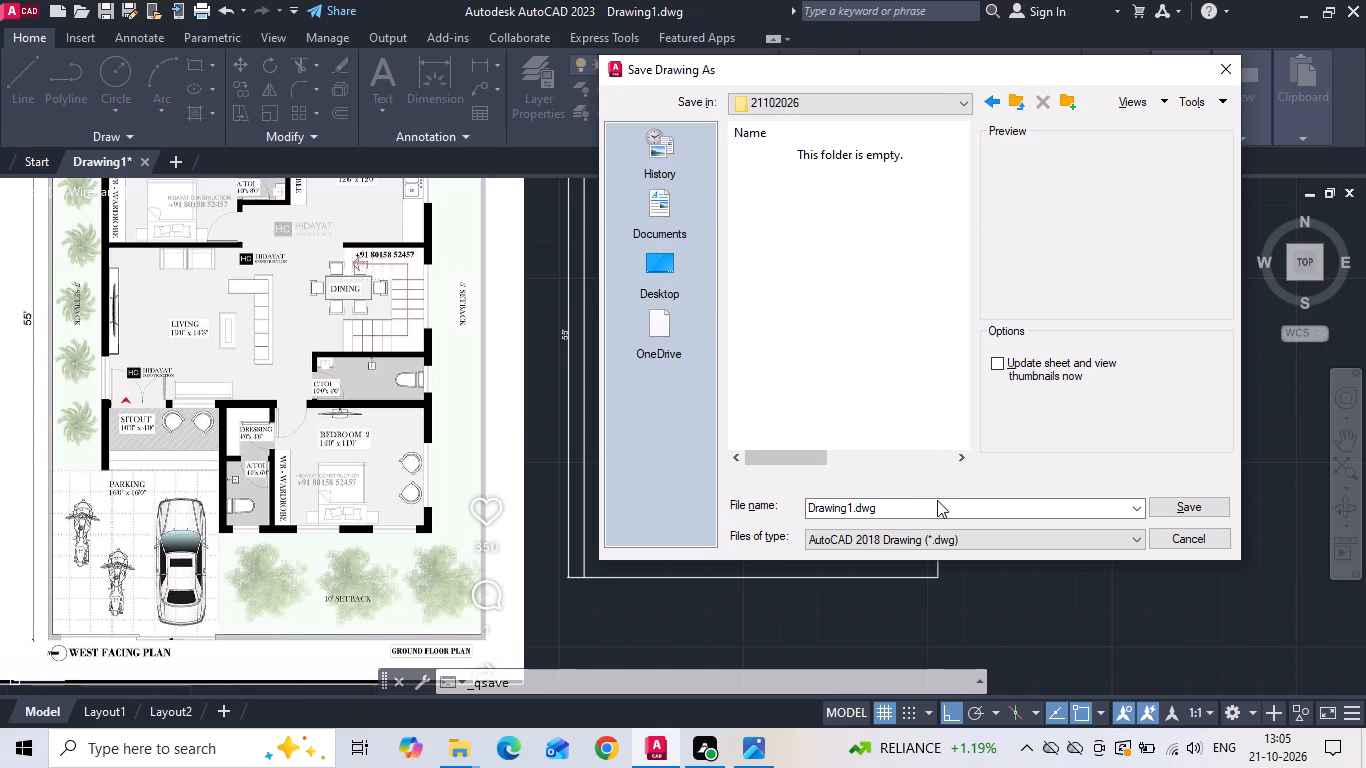
click(939, 505)
key(BackSpace)
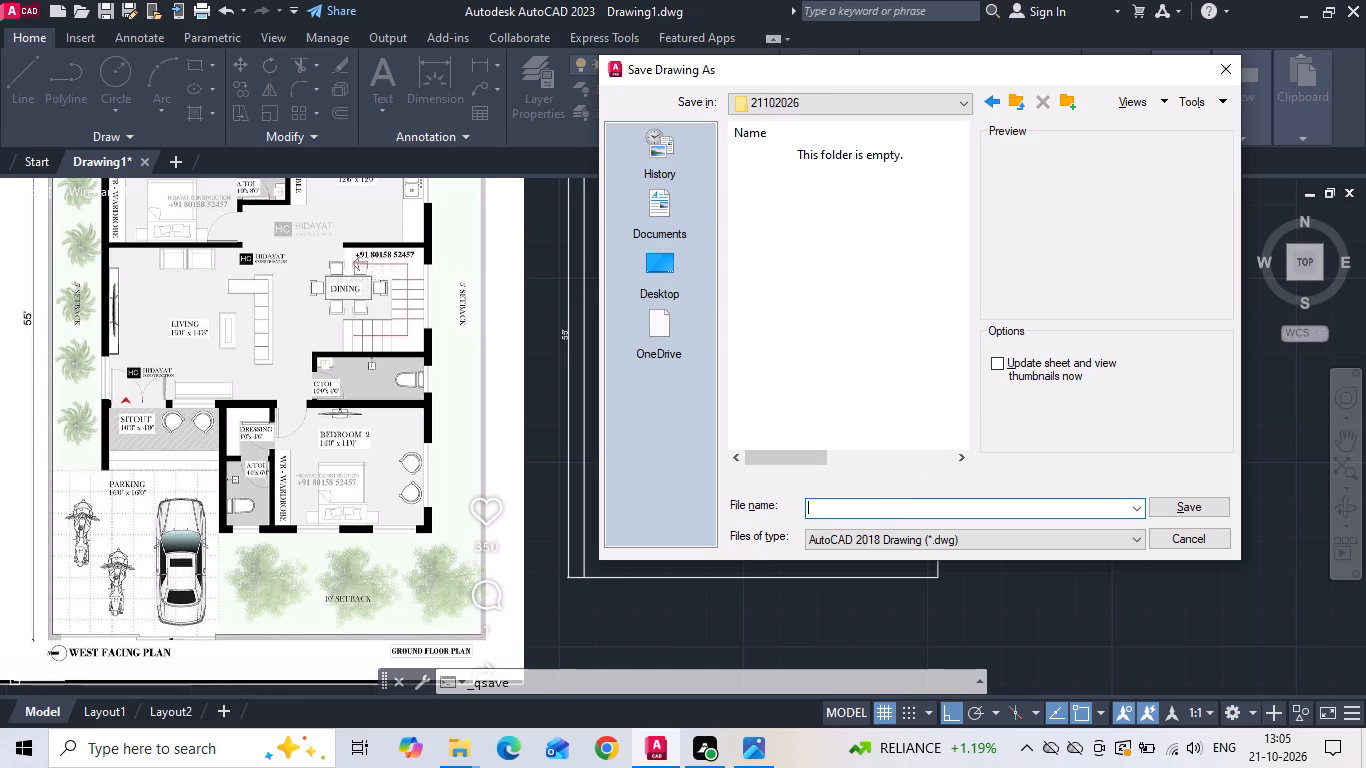
text(40')
text(x55')
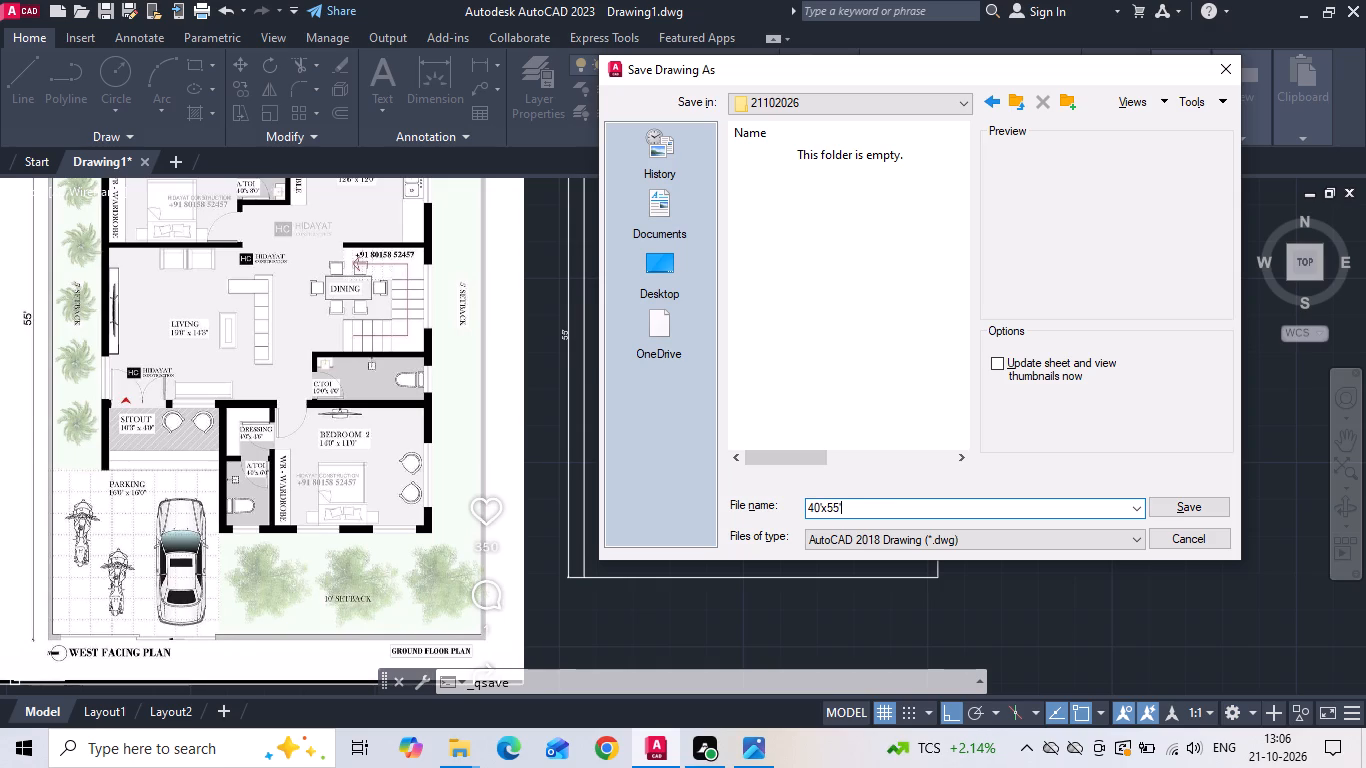
click(1207, 504)
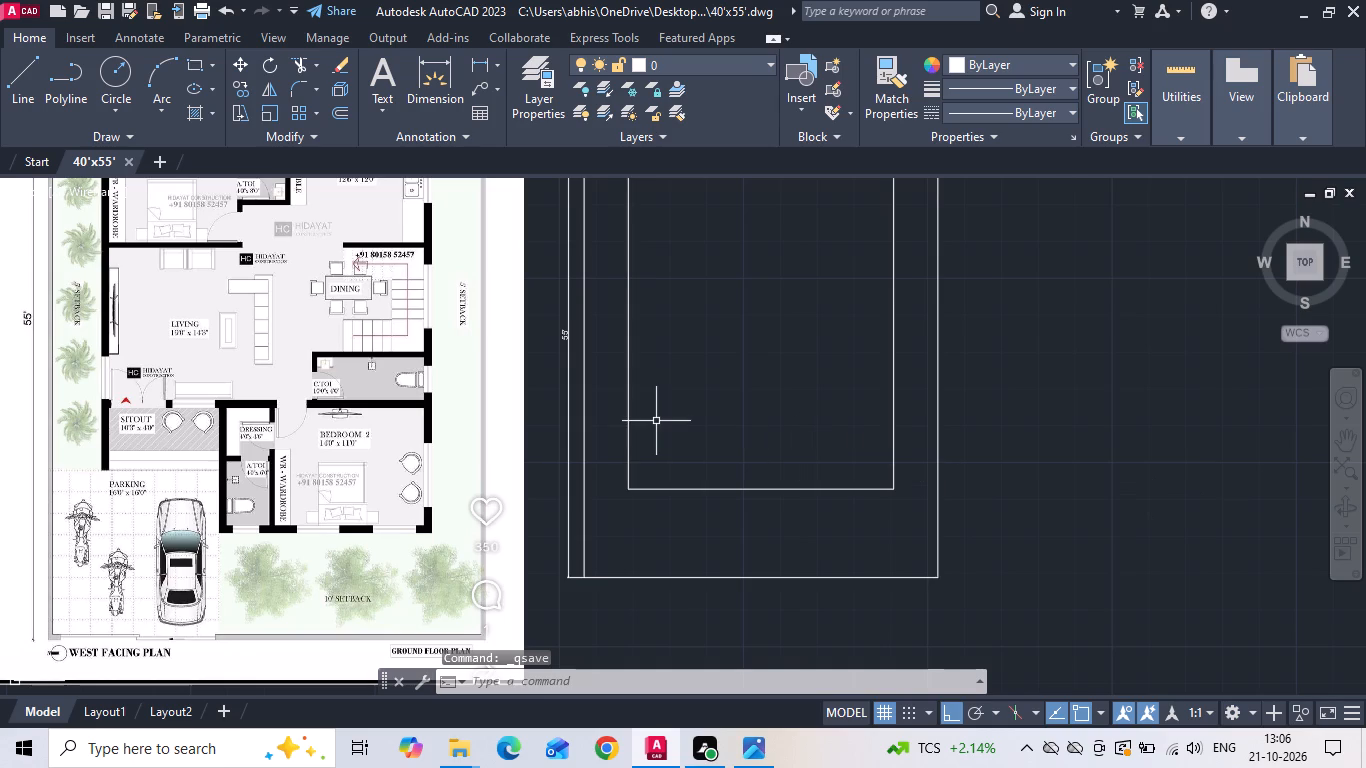
Offset the bottom setback line 9" inward as the inner face of the front outer wall.
scroll(311, 458, up, 2)
key(o)
key(space)
text(9)
key(space)
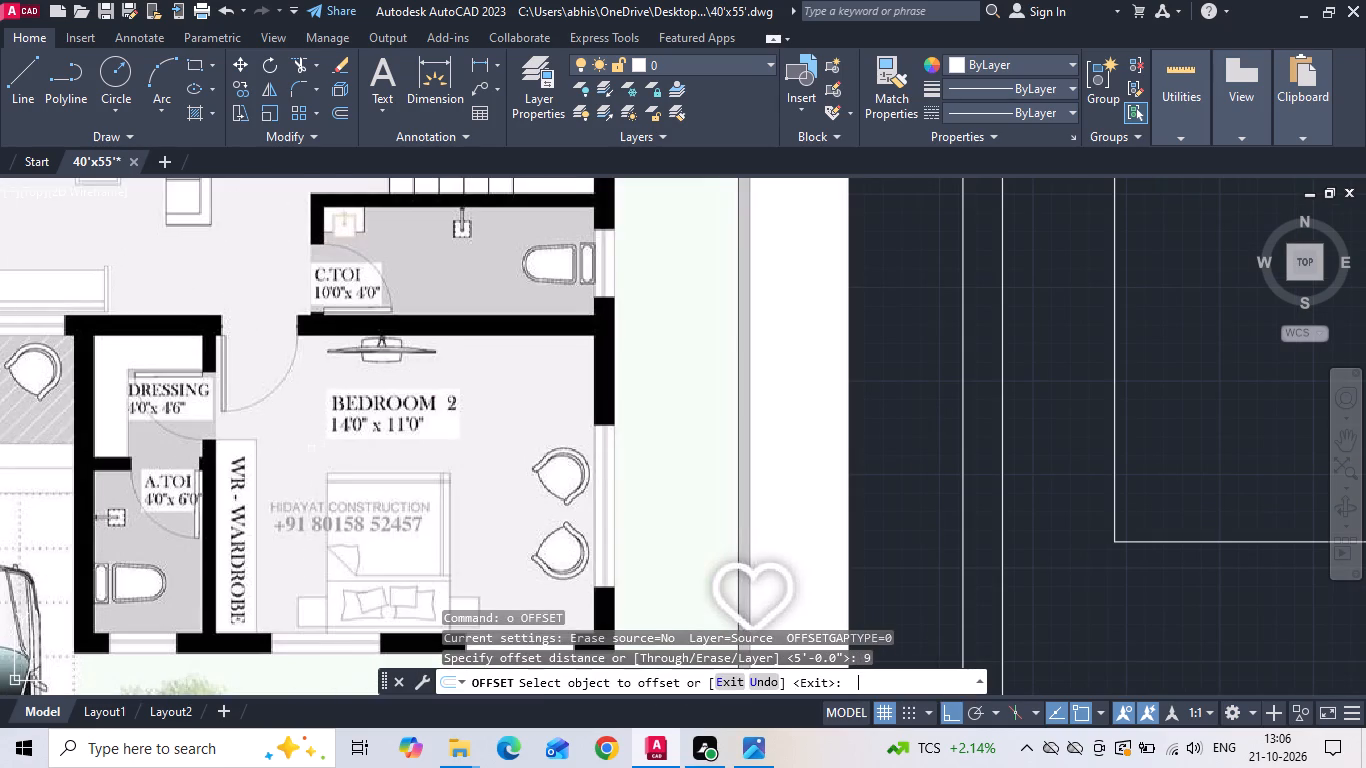
scroll(486, 474, down, 2)
drag(836, 501, 837, 491)
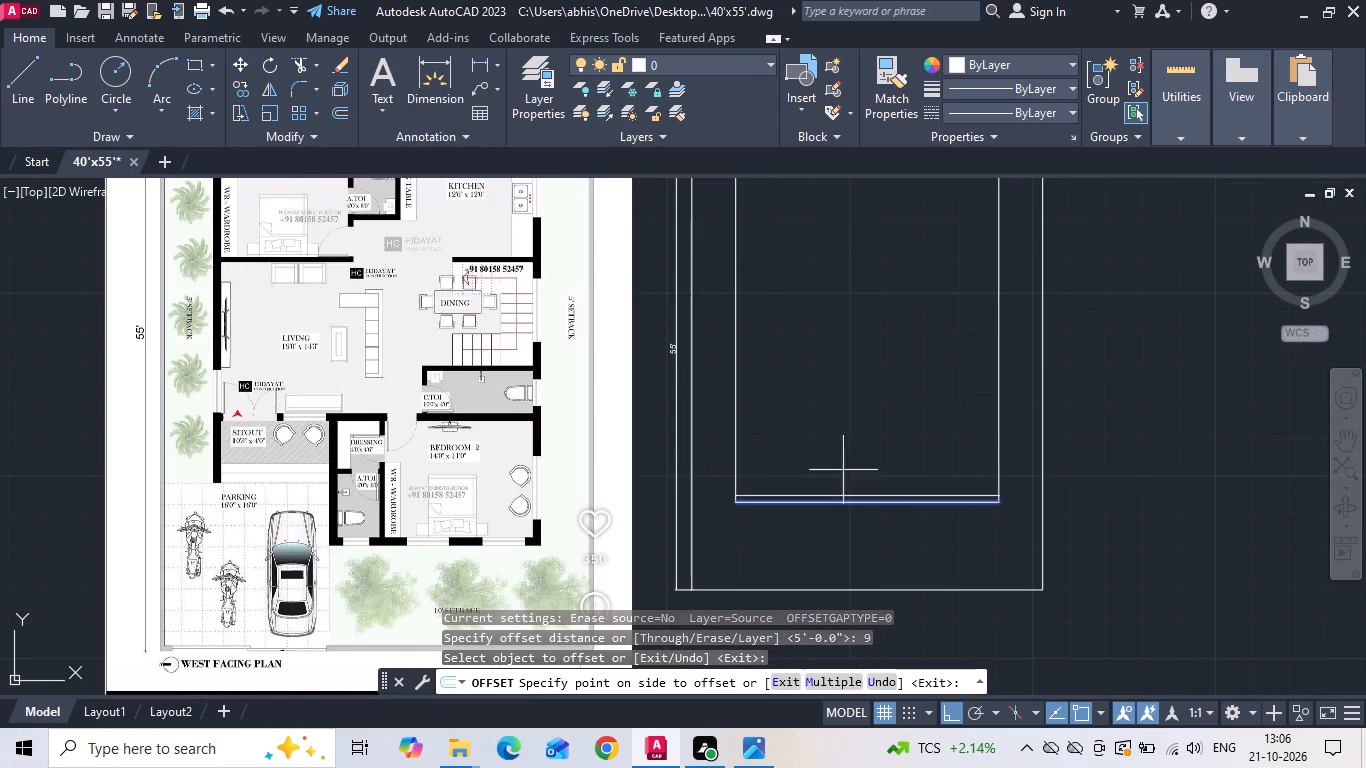
click(860, 389)
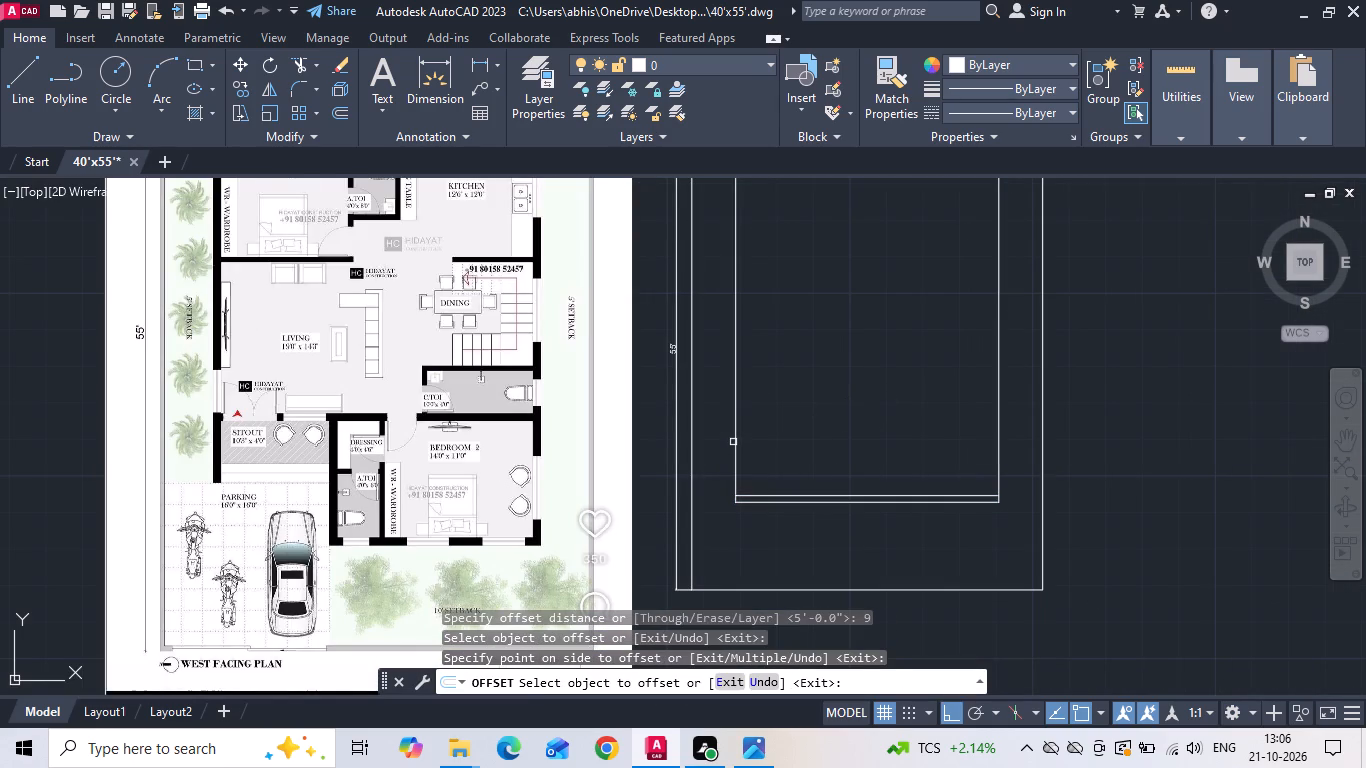
Offset the left, right and top setback lines 9" inward as the remaining inner wall faces.
click(733, 437)
click(840, 397)
click(996, 424)
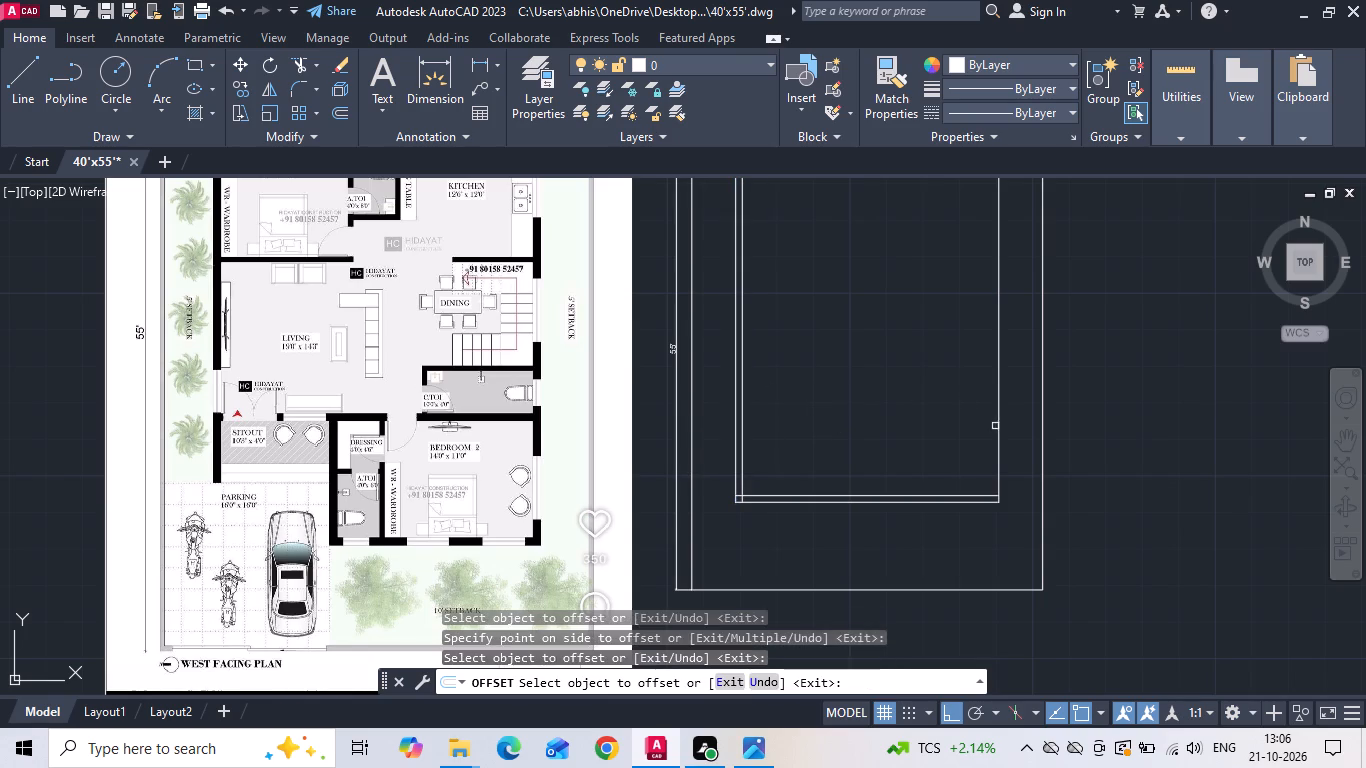
click(948, 432)
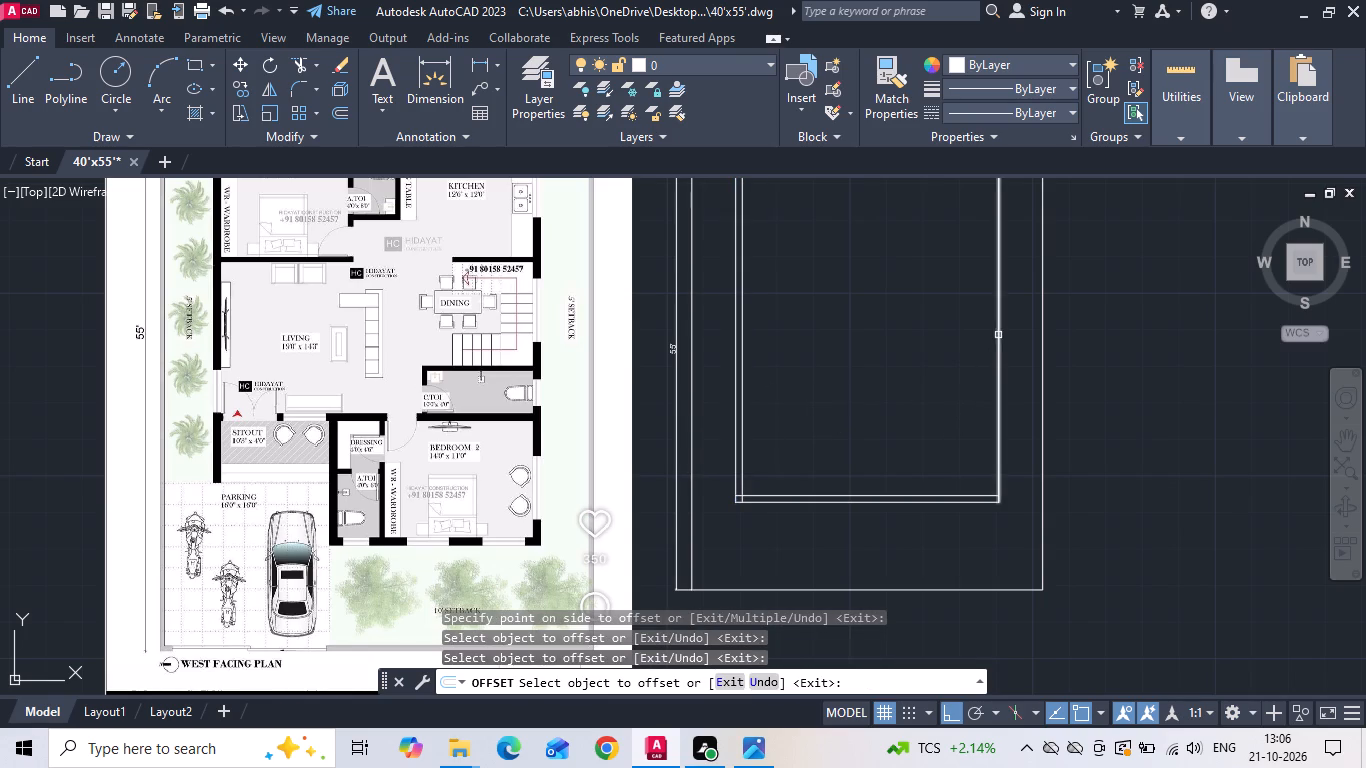
click(998, 335)
drag(986, 347, 976, 354)
scroll(672, 442, down, 1)
scroll(717, 271, up, 2)
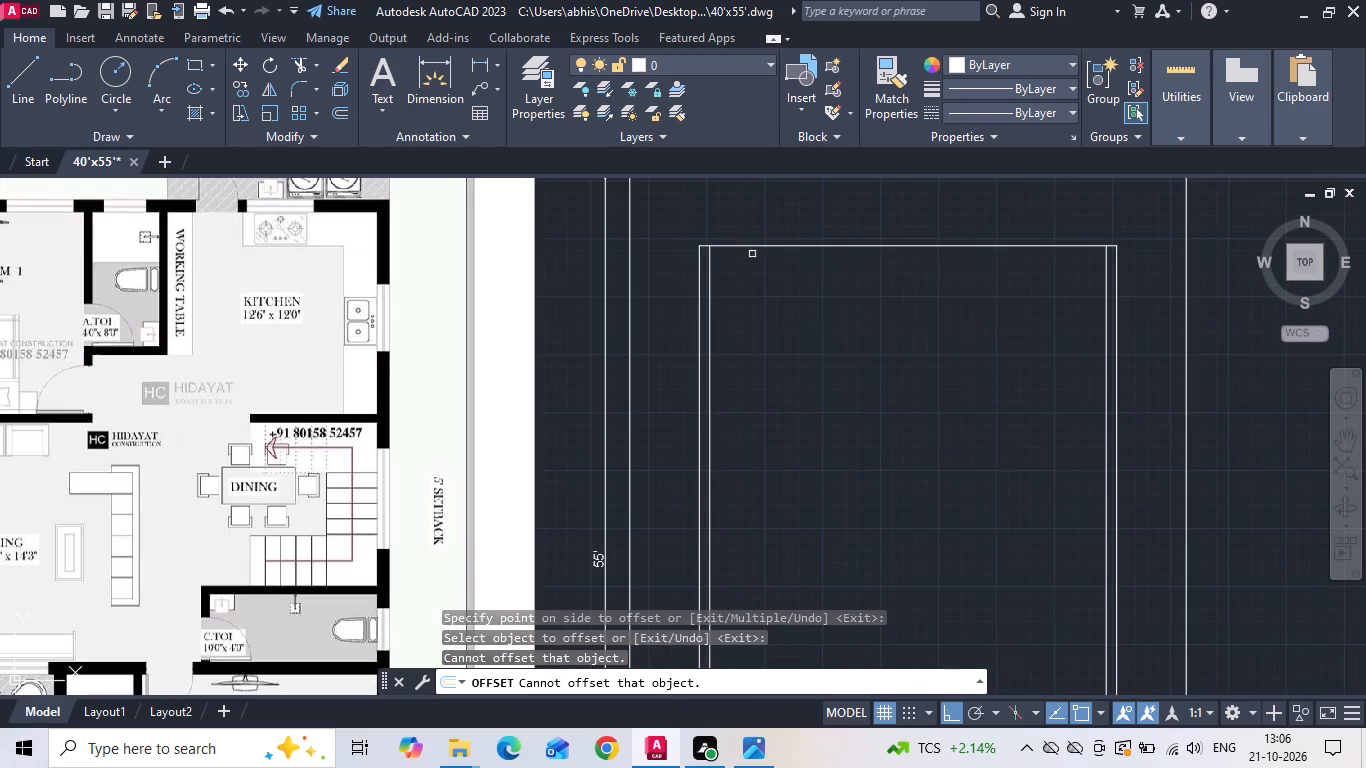
click(763, 247)
click(765, 303)
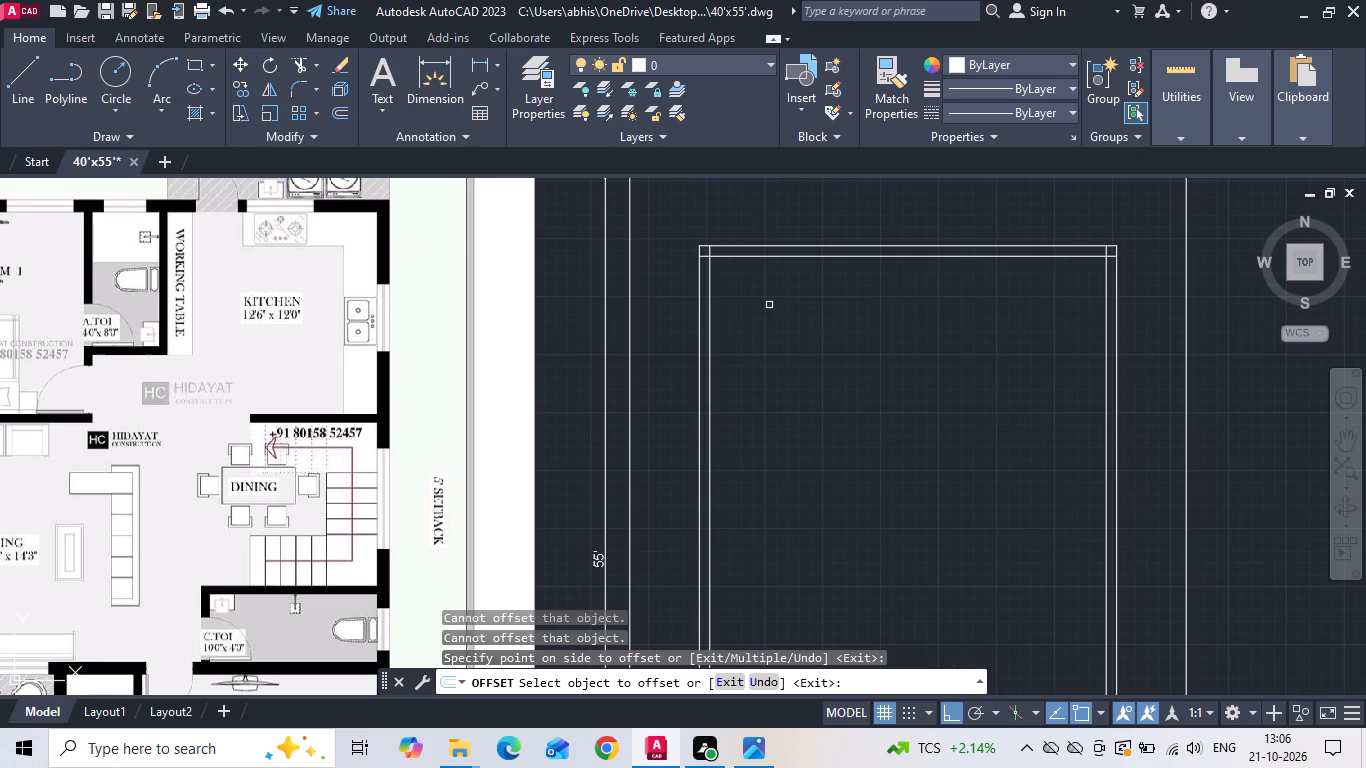
Fillet the inner top wall line with the inner left and right wall lines to form two sharp upper corners.
key(Escape)
text(f)
key(space)
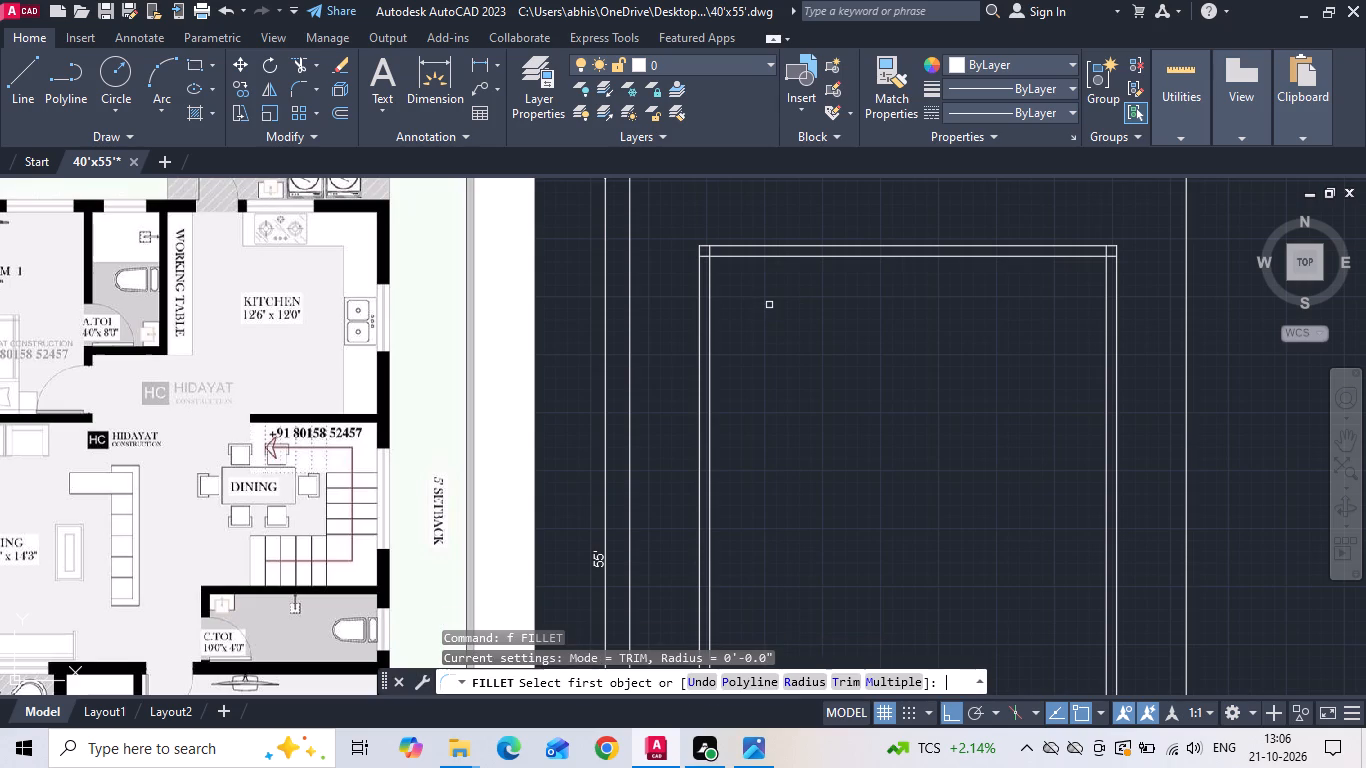
click(733, 254)
click(712, 305)
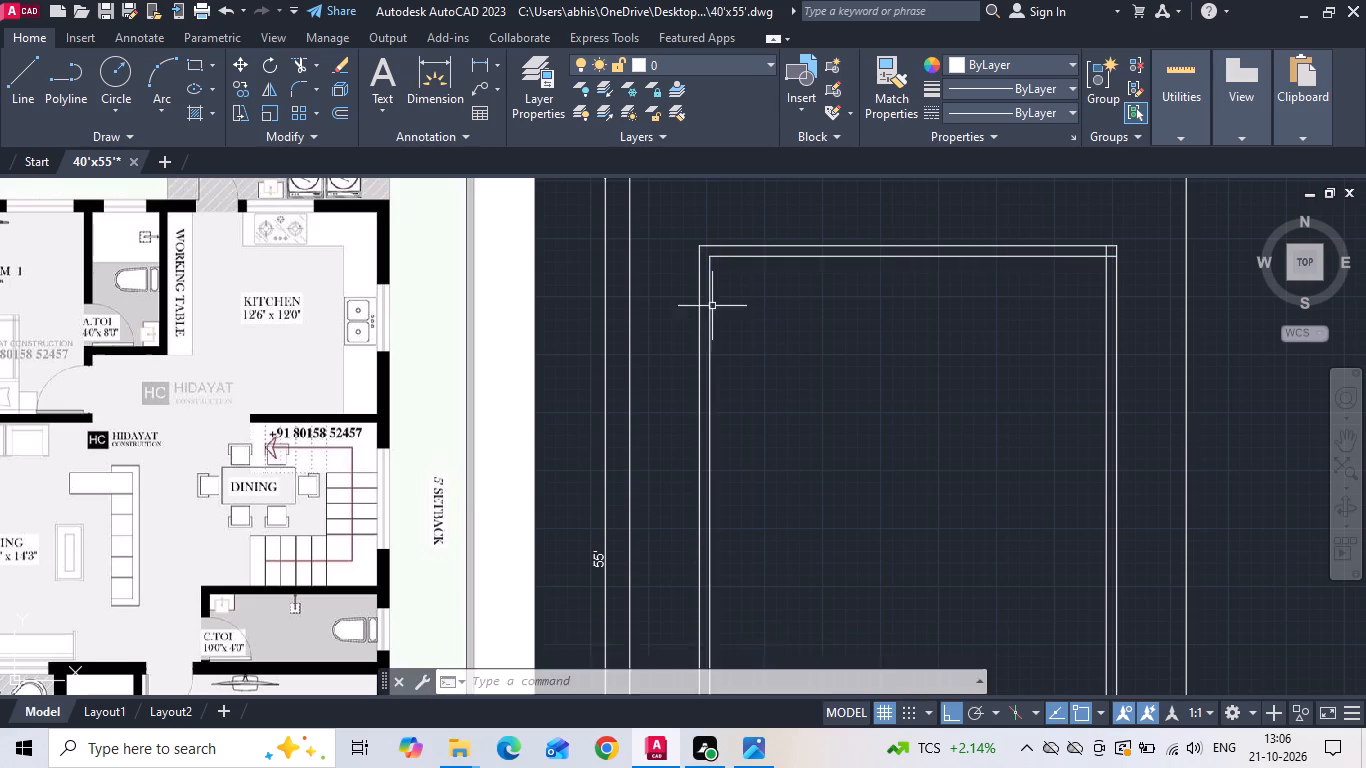
key(space)
click(1093, 255)
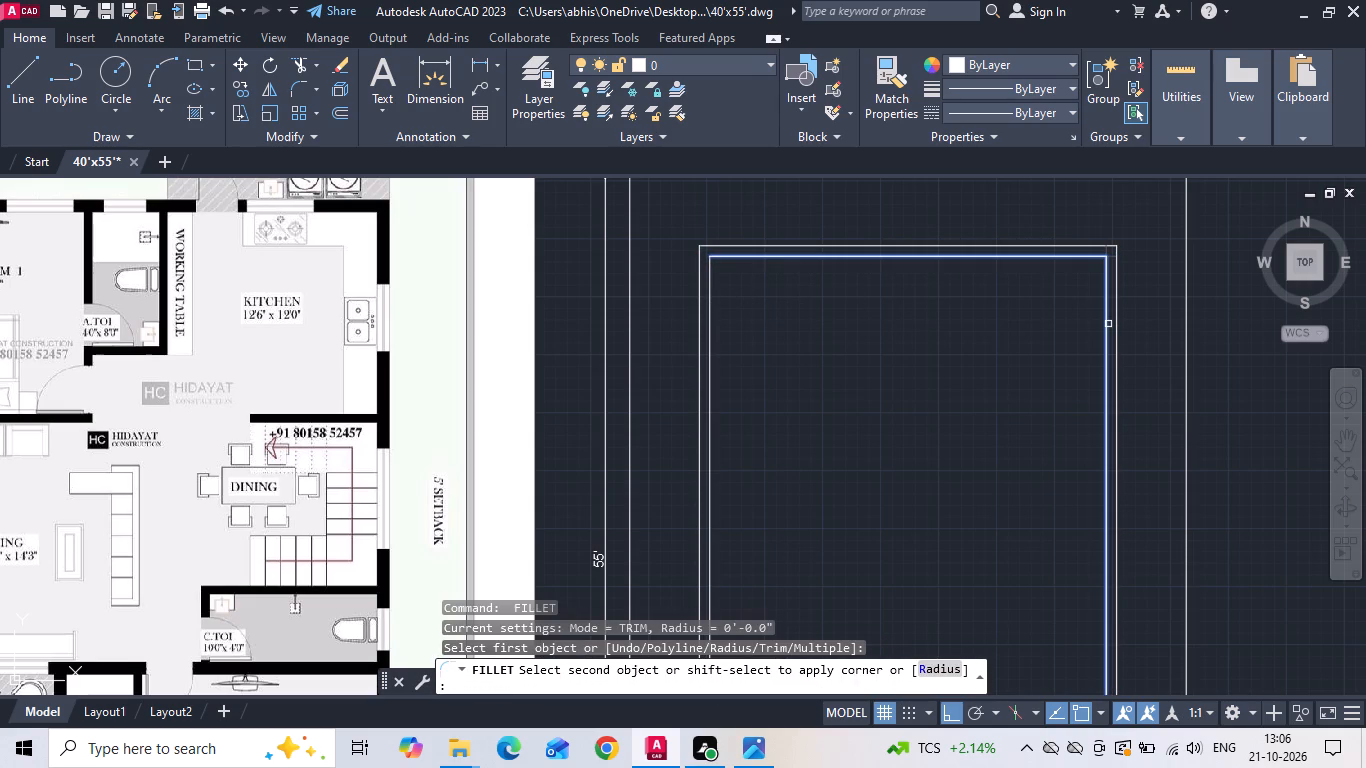
click(1108, 324)
Fillet the inner bottom wall line with the inner right wall line to form a sharp lower-right corner.
scroll(986, 308, down, 2)
scroll(1027, 505, up, 4)
key(space)
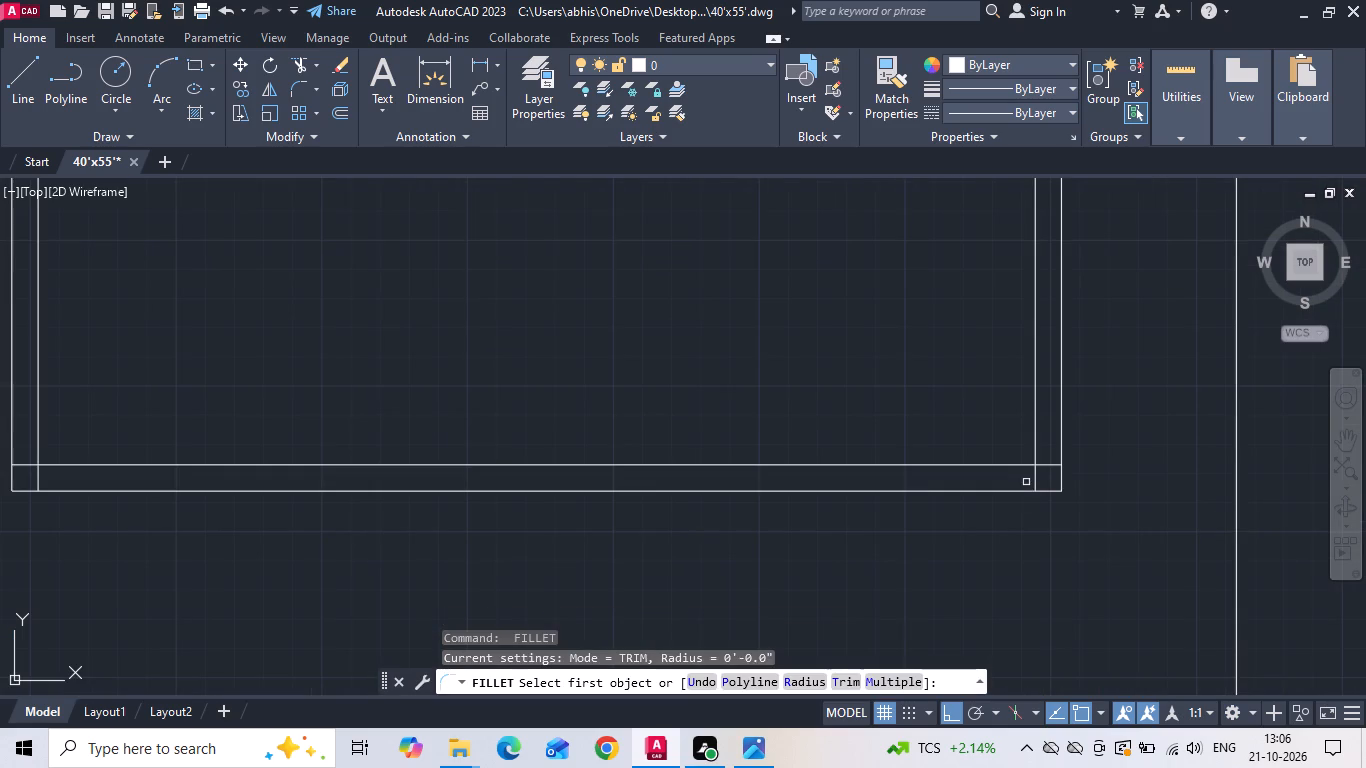
click(1020, 464)
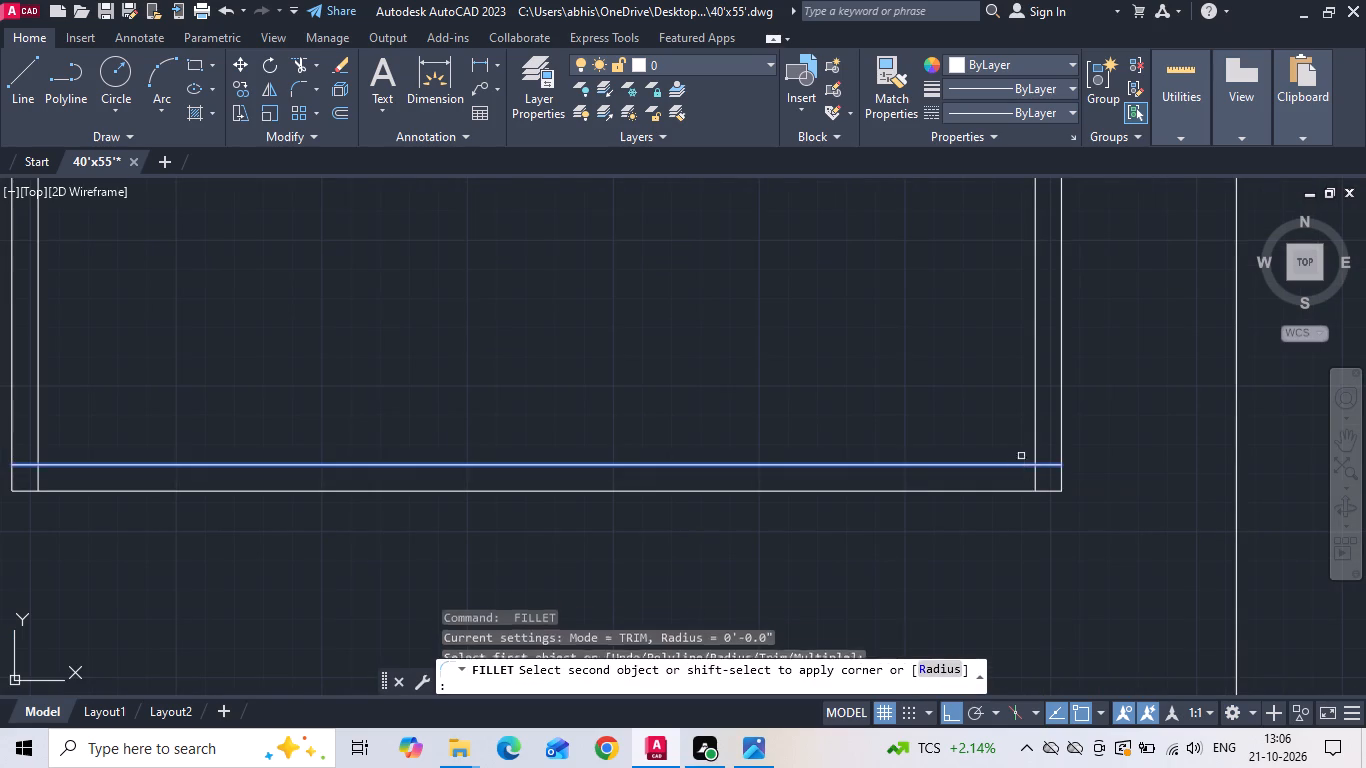
click(1036, 416)
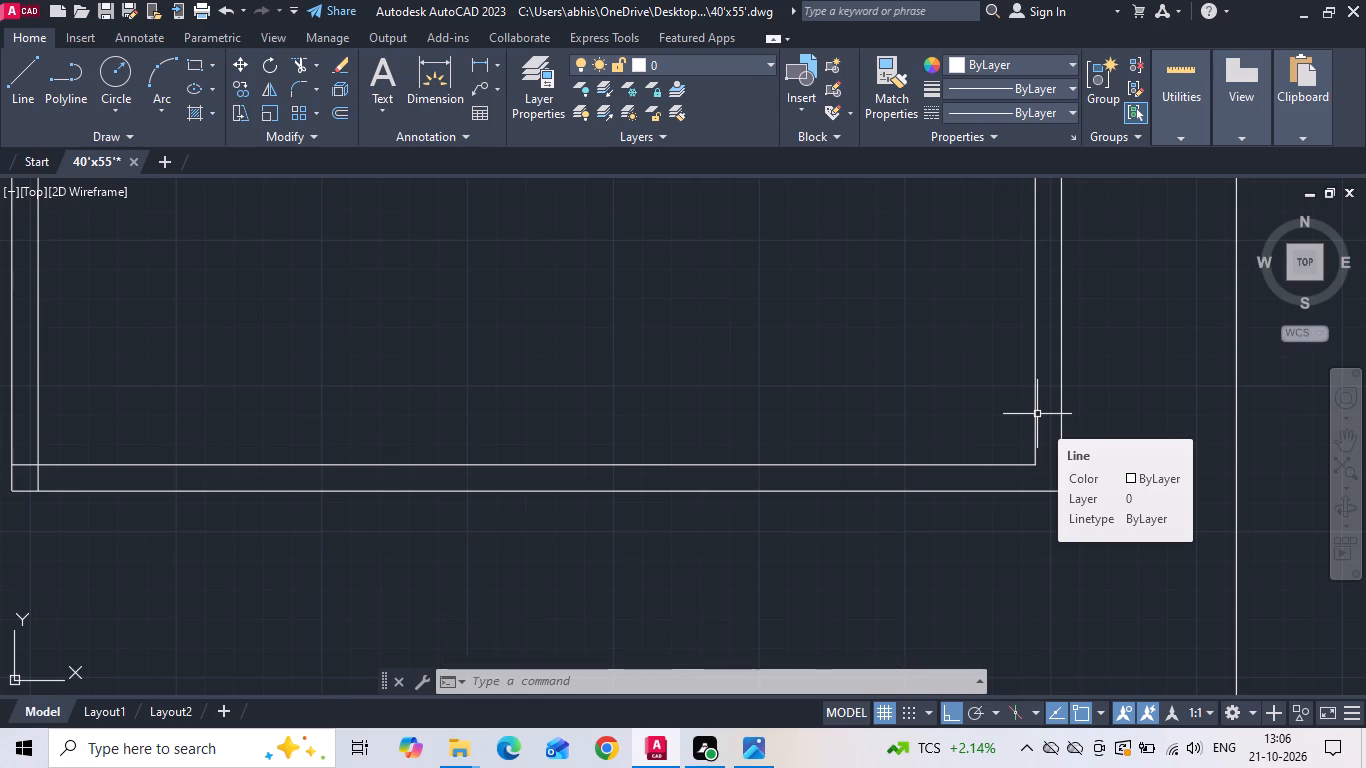
Save the drawing and dismiss the OneDrive backup notification.
key(ctrl+s)
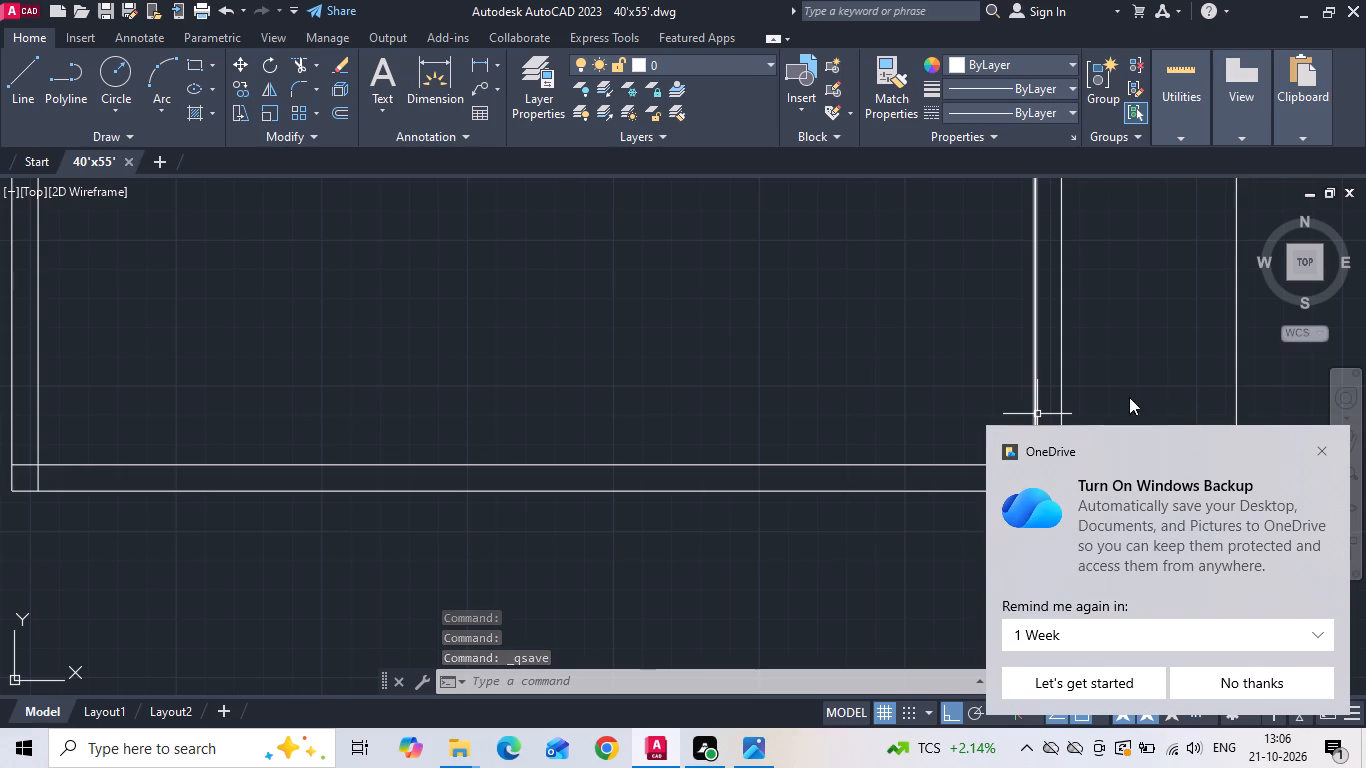
click(1331, 452)
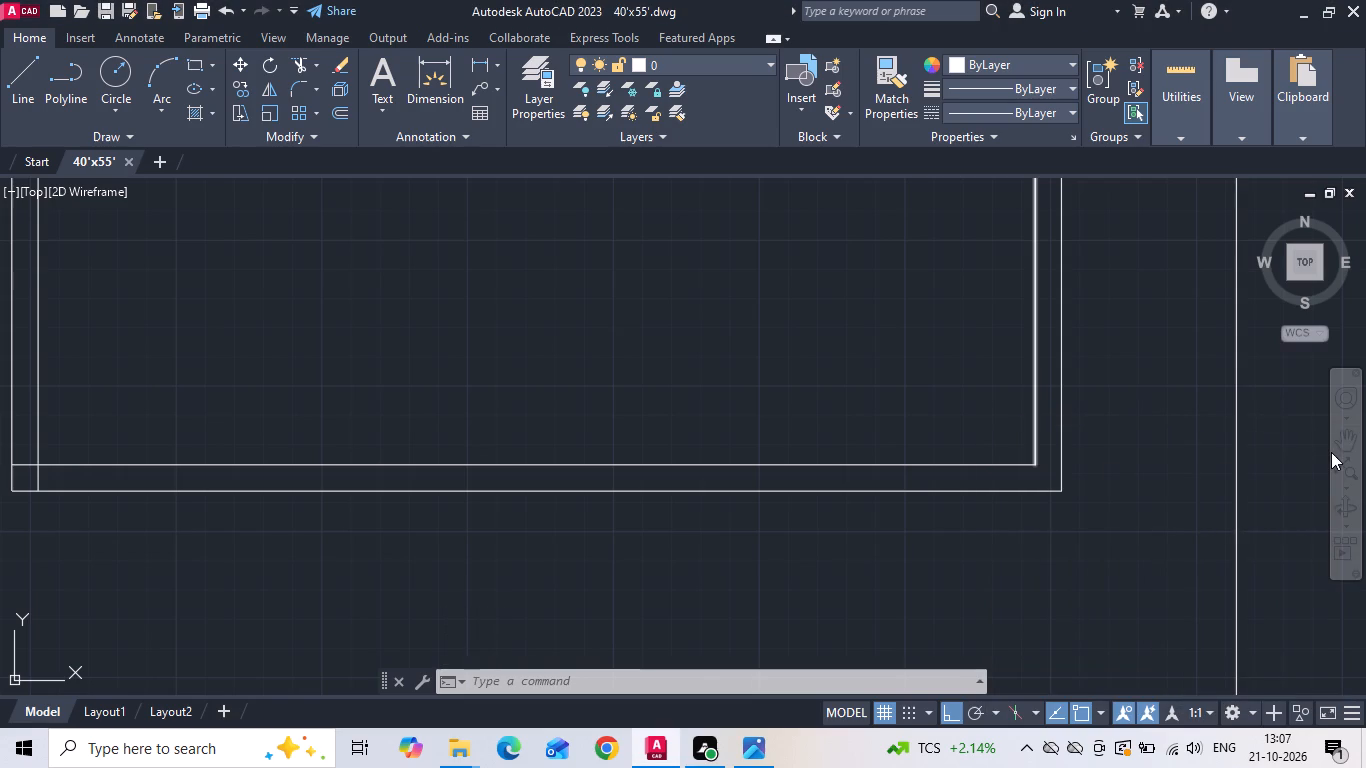
key(ctrl+s)
Fillet the inner left wall line with the inner bottom wall line to close the lower-left corner.
text(f)
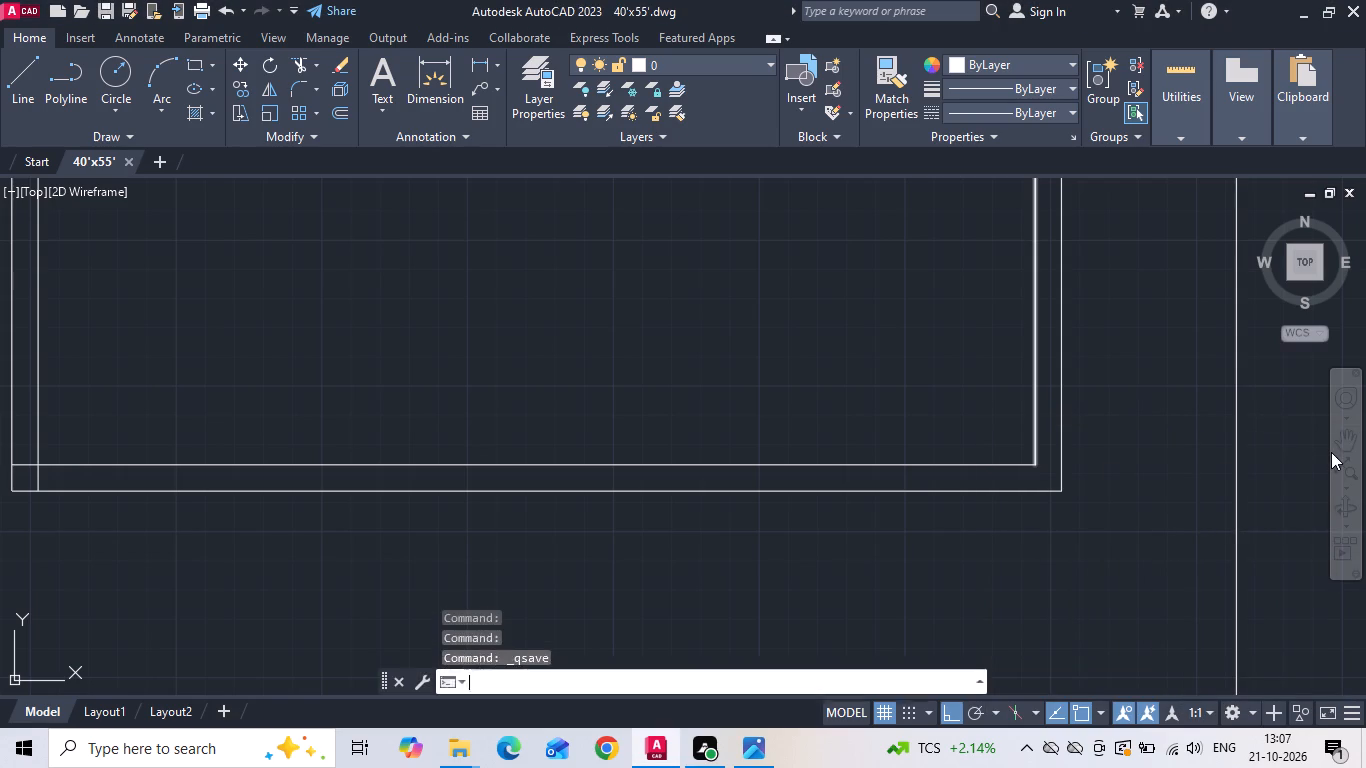
key(space)
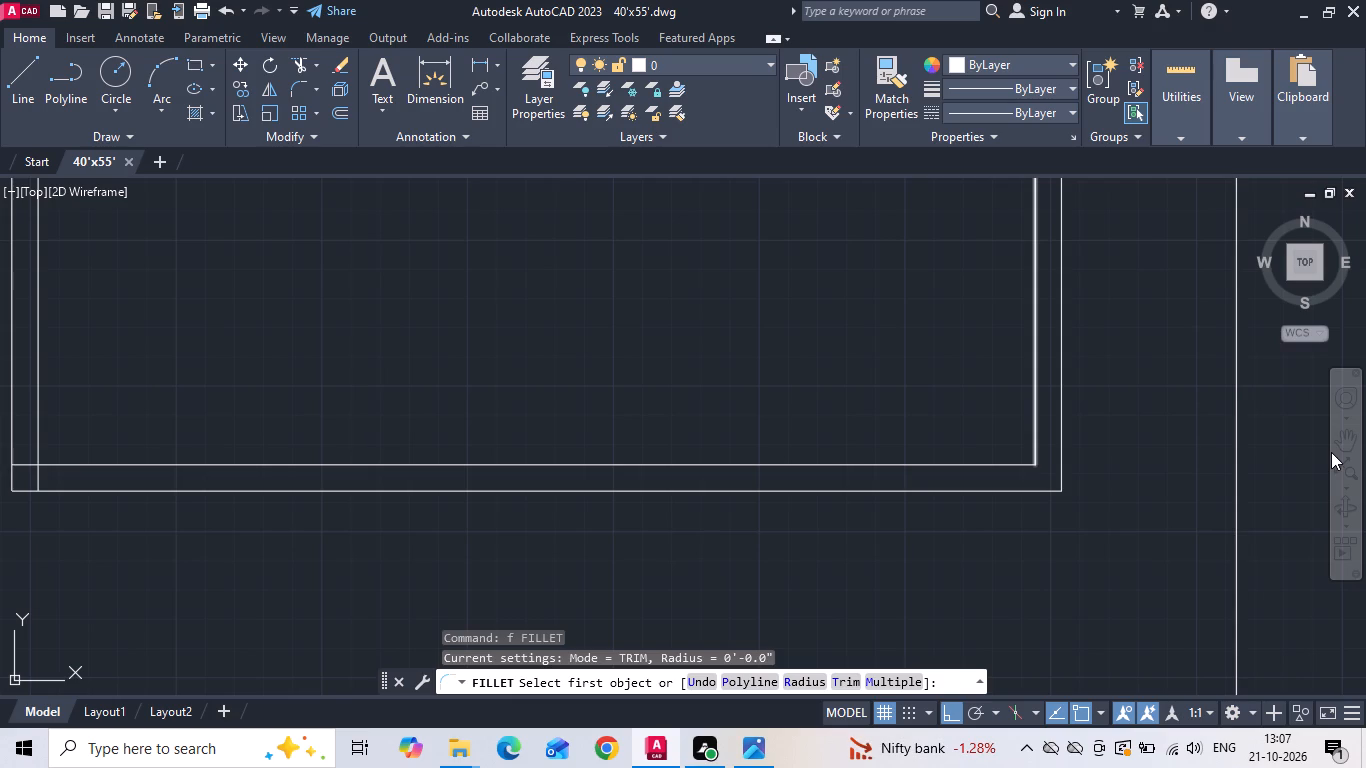
click(38, 403)
click(50, 465)
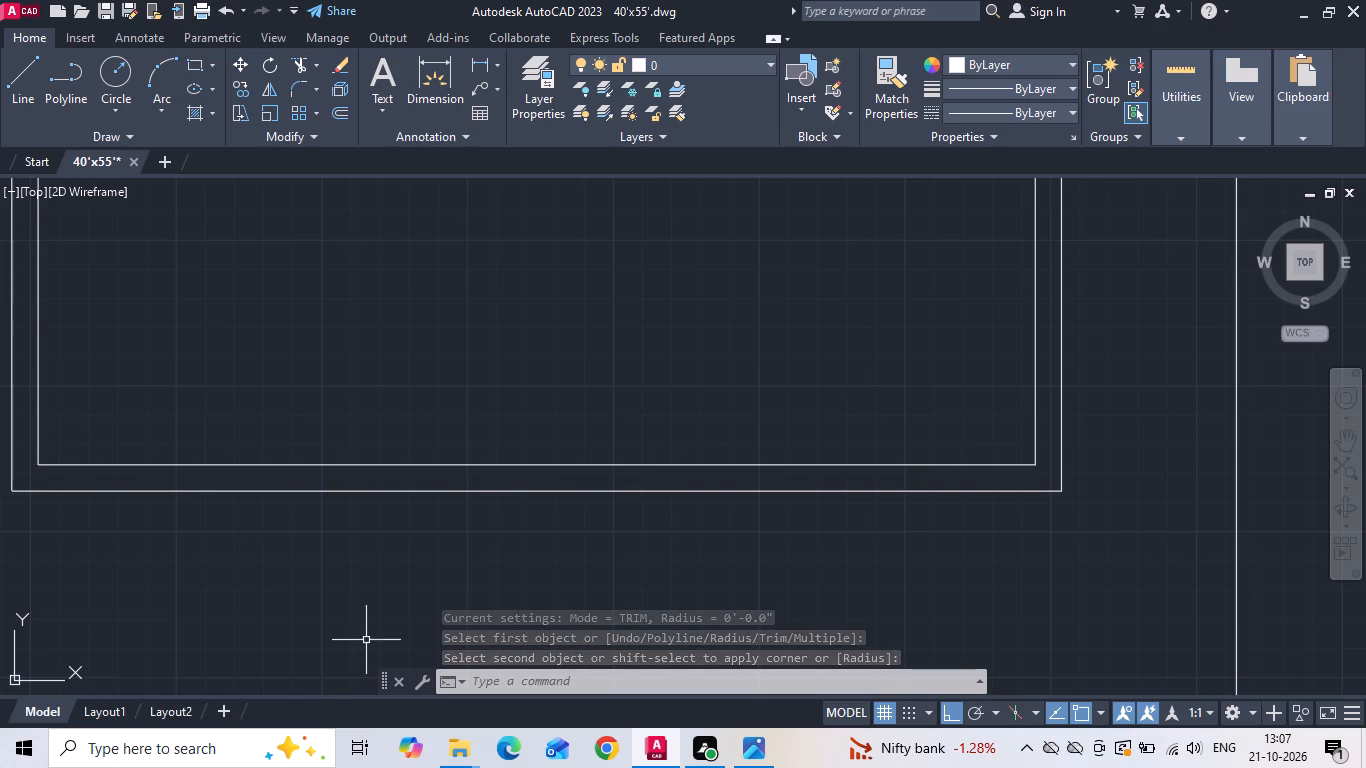
Offset the inner right wall line 14' inward to mark the width of Bedroom 2.
scroll(373, 628, down, 4)
scroll(160, 527, up, 3)
key(Escape)
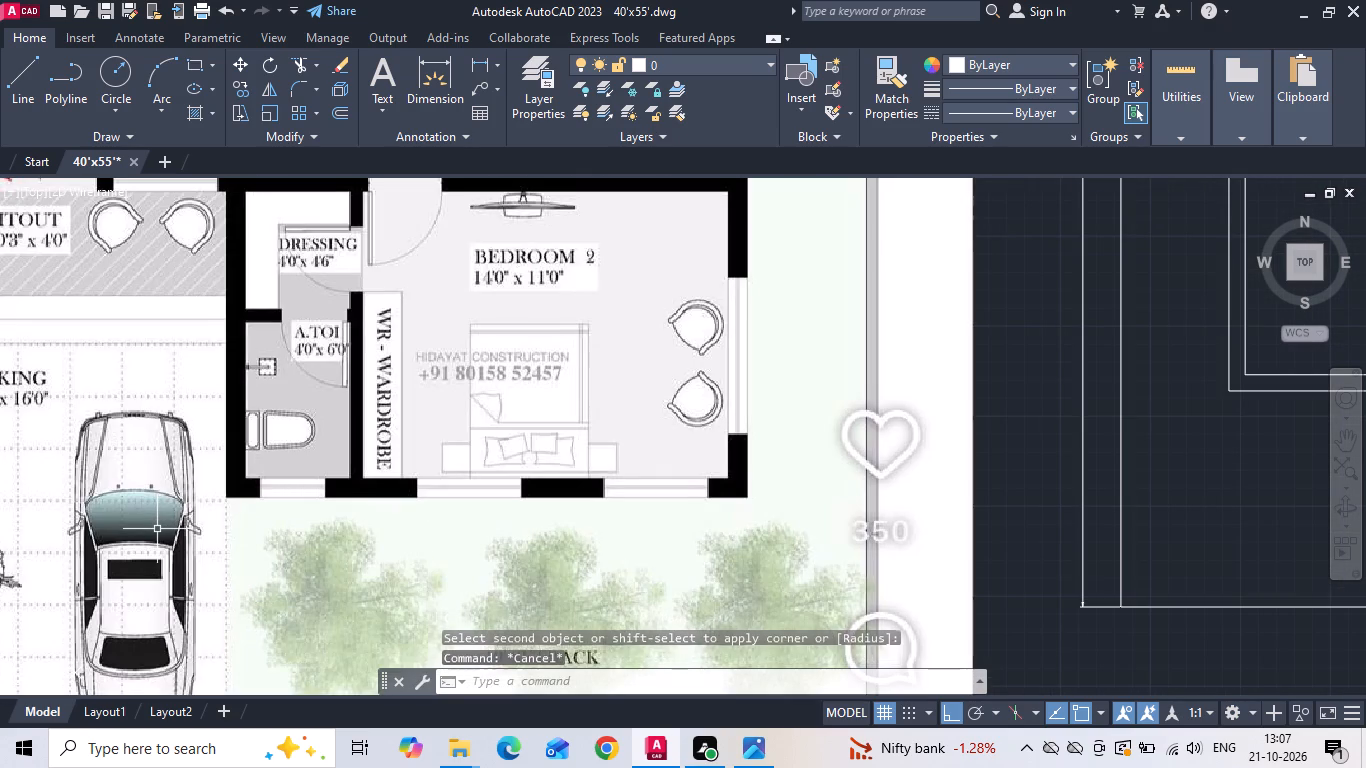
text(o)
key(space)
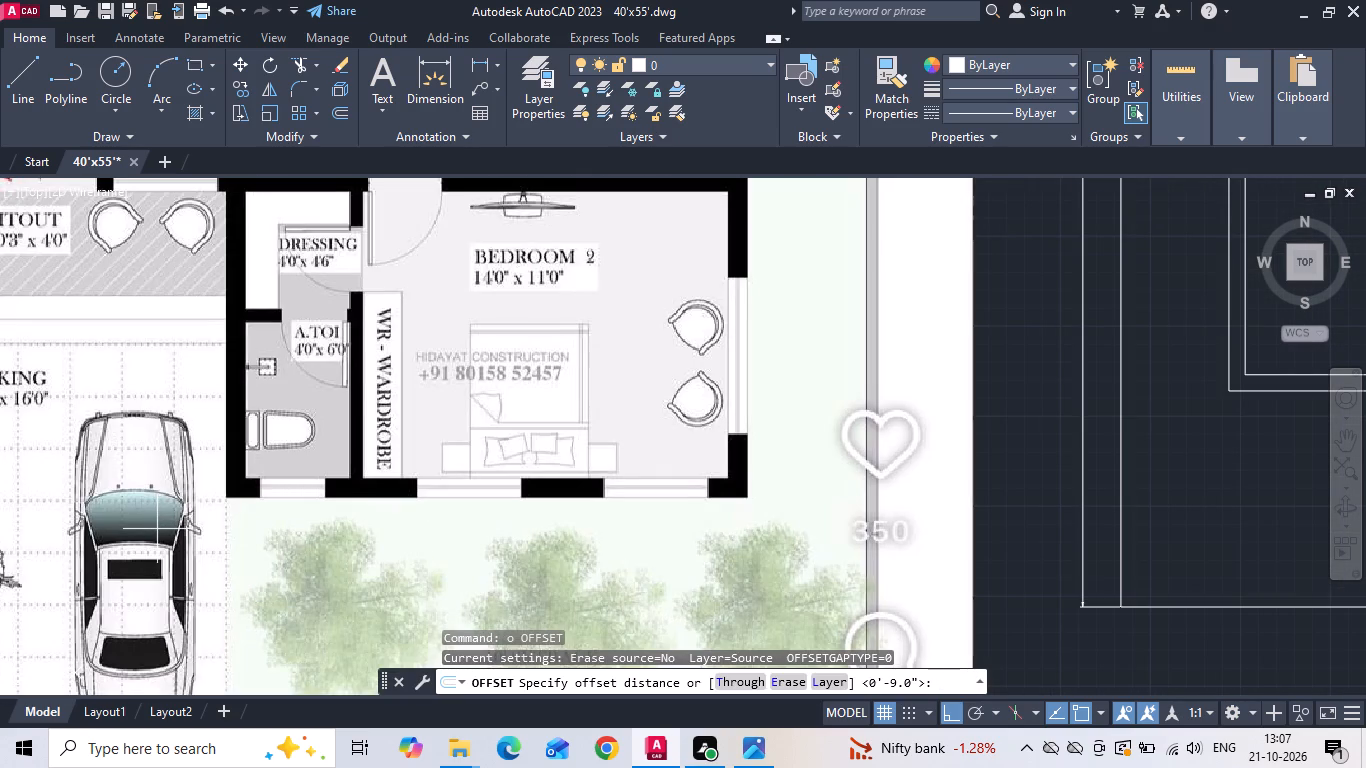
text(14')
key(Return)
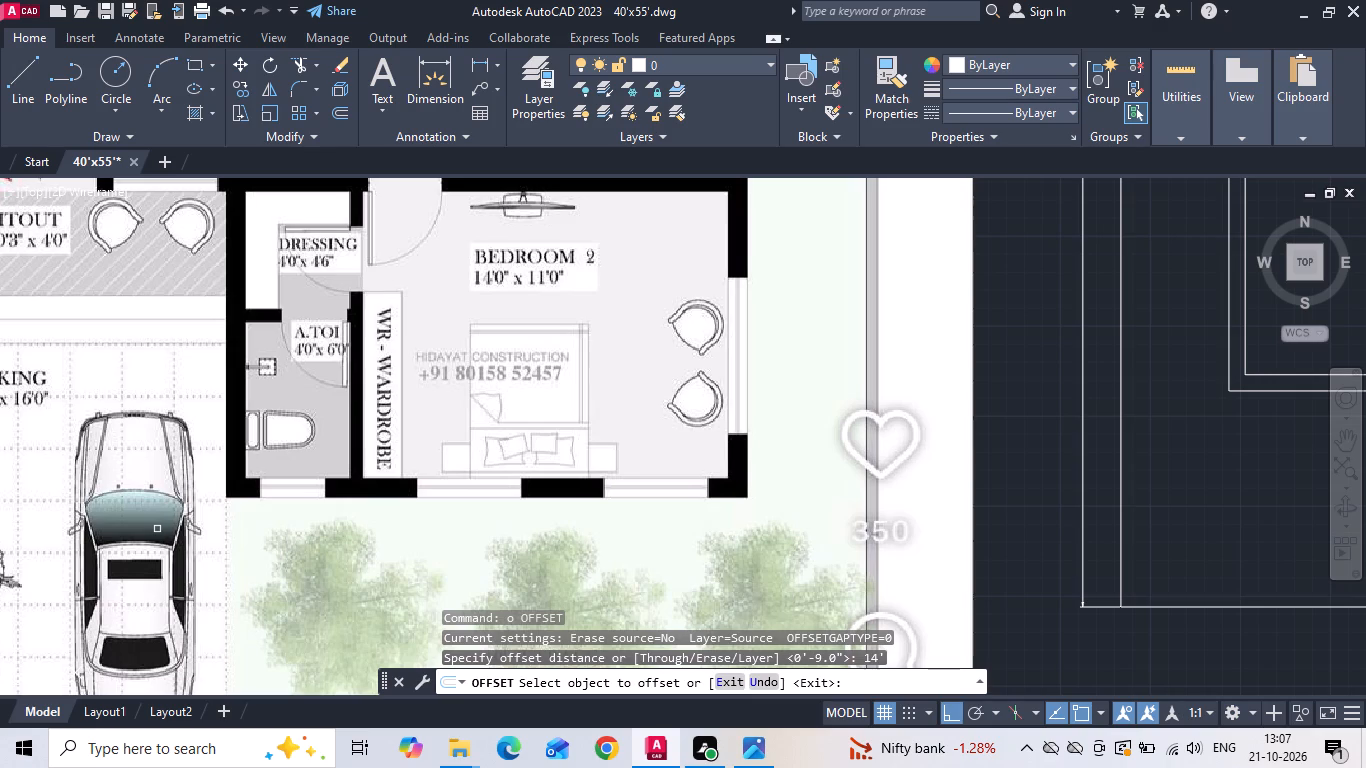
scroll(148, 528, down, 2)
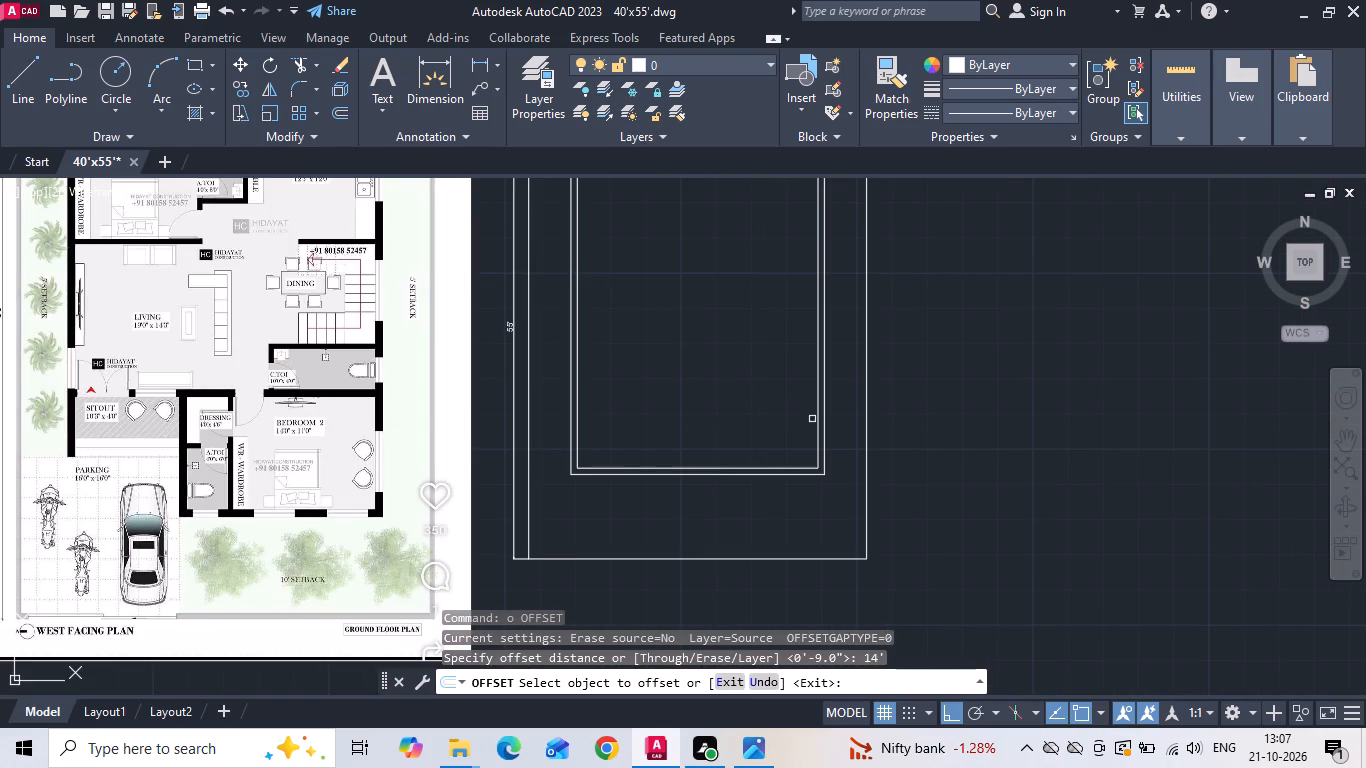
drag(820, 430, 810, 425)
click(712, 408)
scroll(212, 518, up, 1)
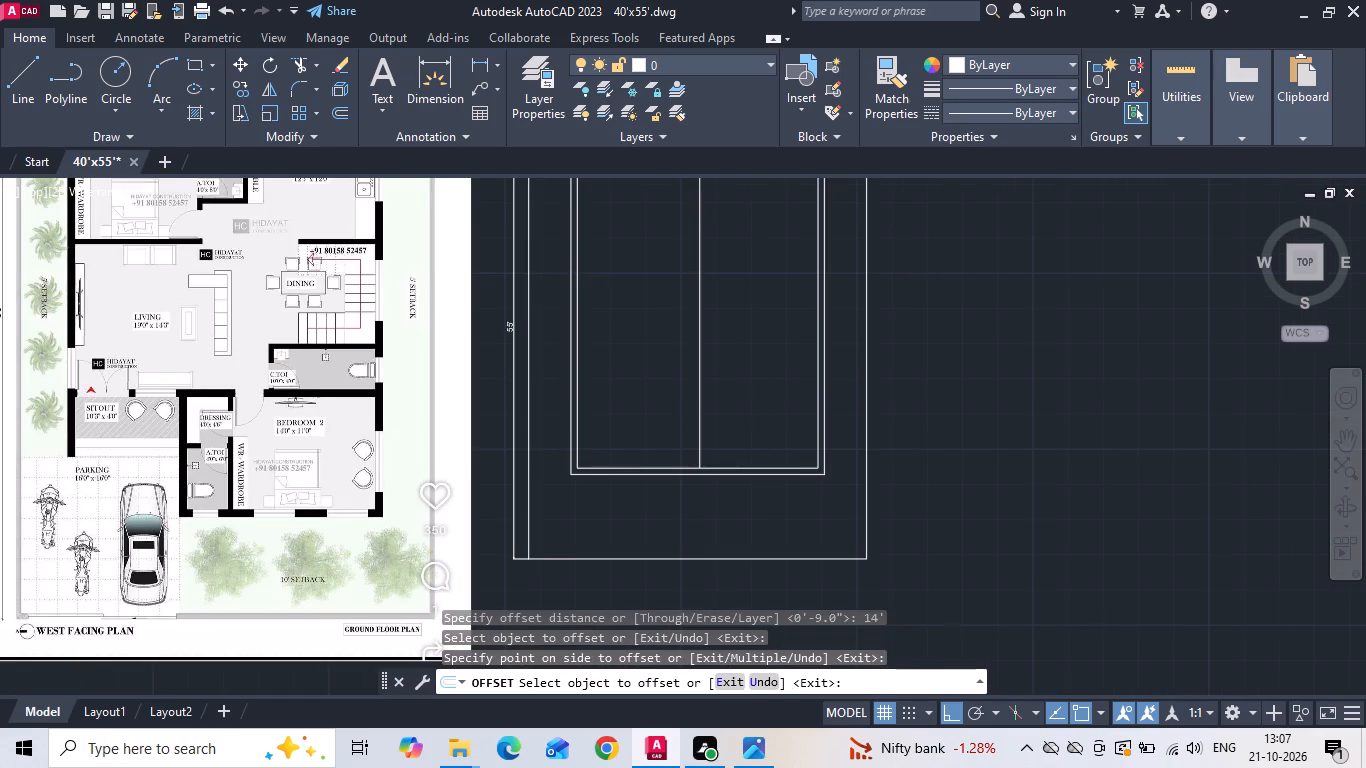
scroll(212, 494, up, 1)
key(Escape)
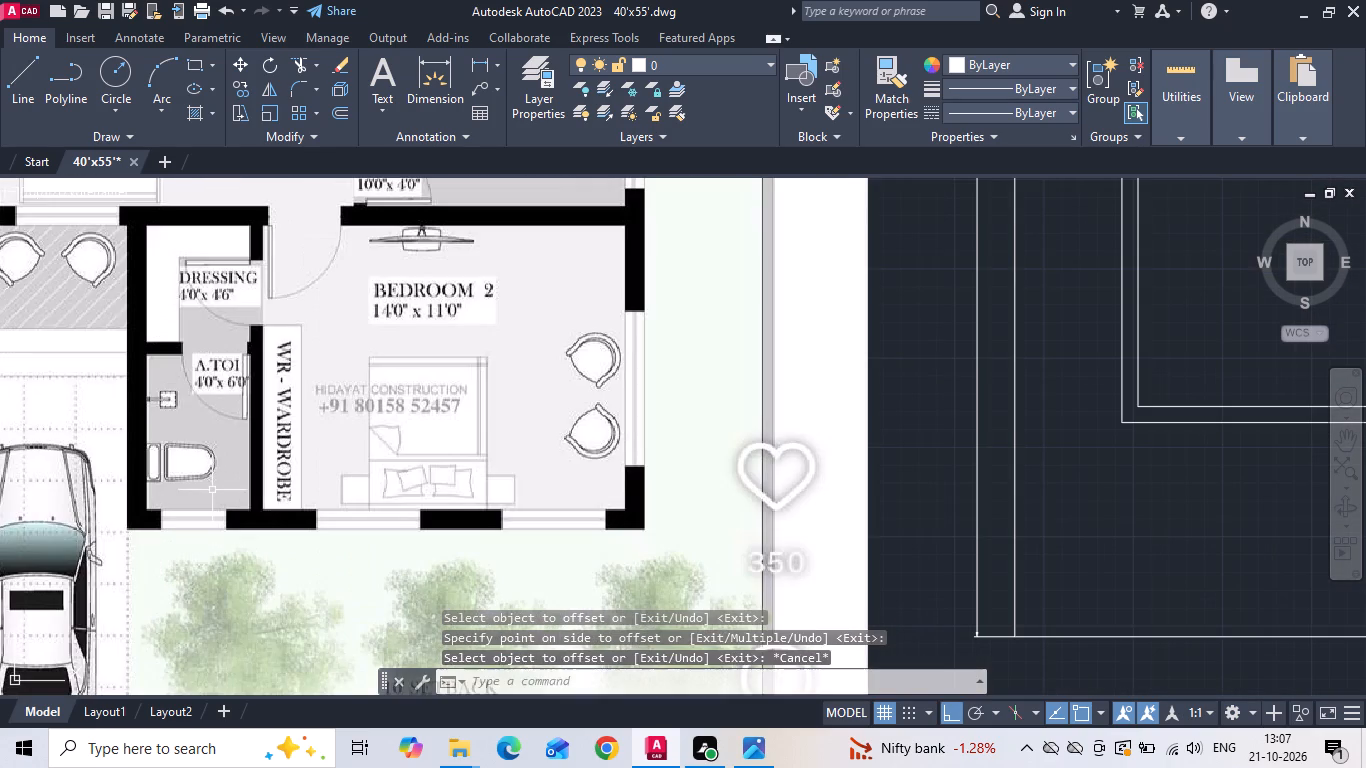
Offset the inner left wall line 12' inward to mark the width of Bedroom 1.
scroll(494, 530, down, 3)
scroll(318, 308, up, 2)
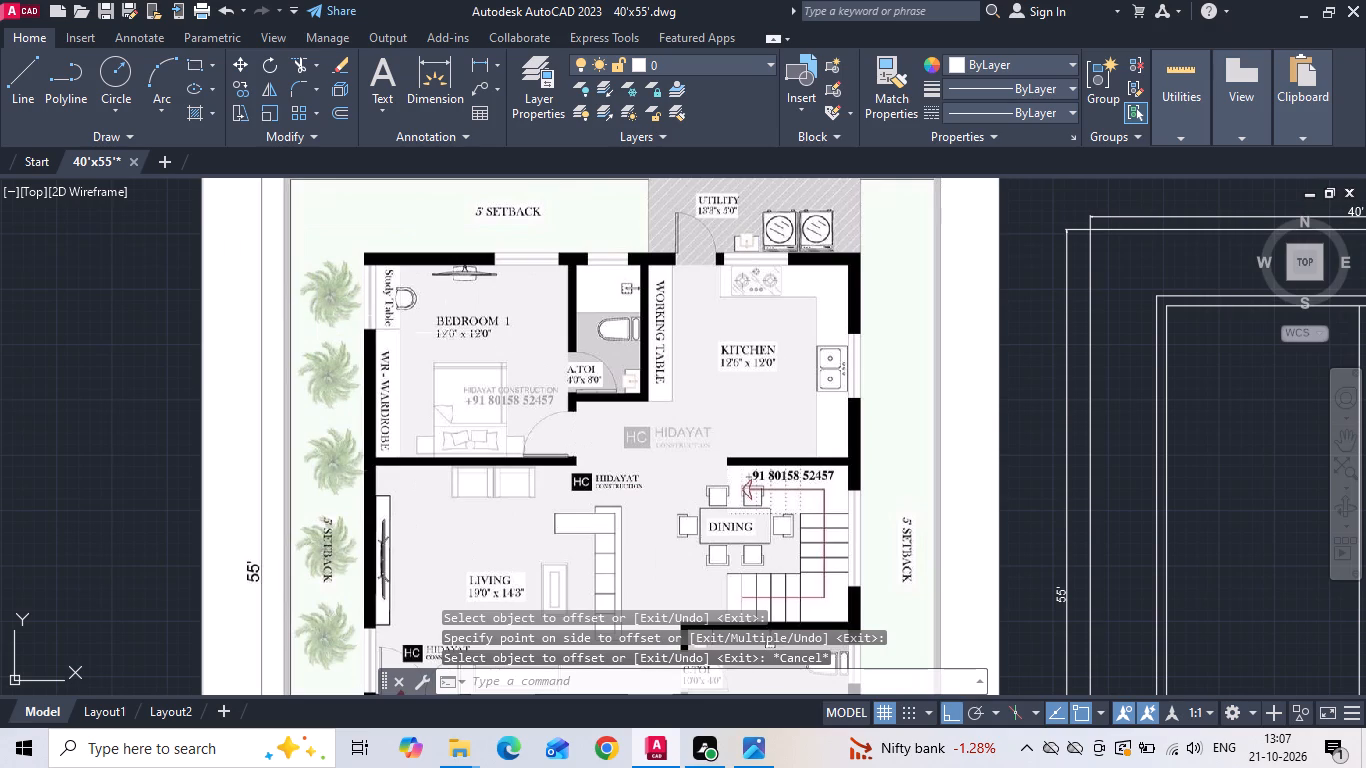
middle_drag(538, 351, 407, 371)
text(o 12')
key(Return)
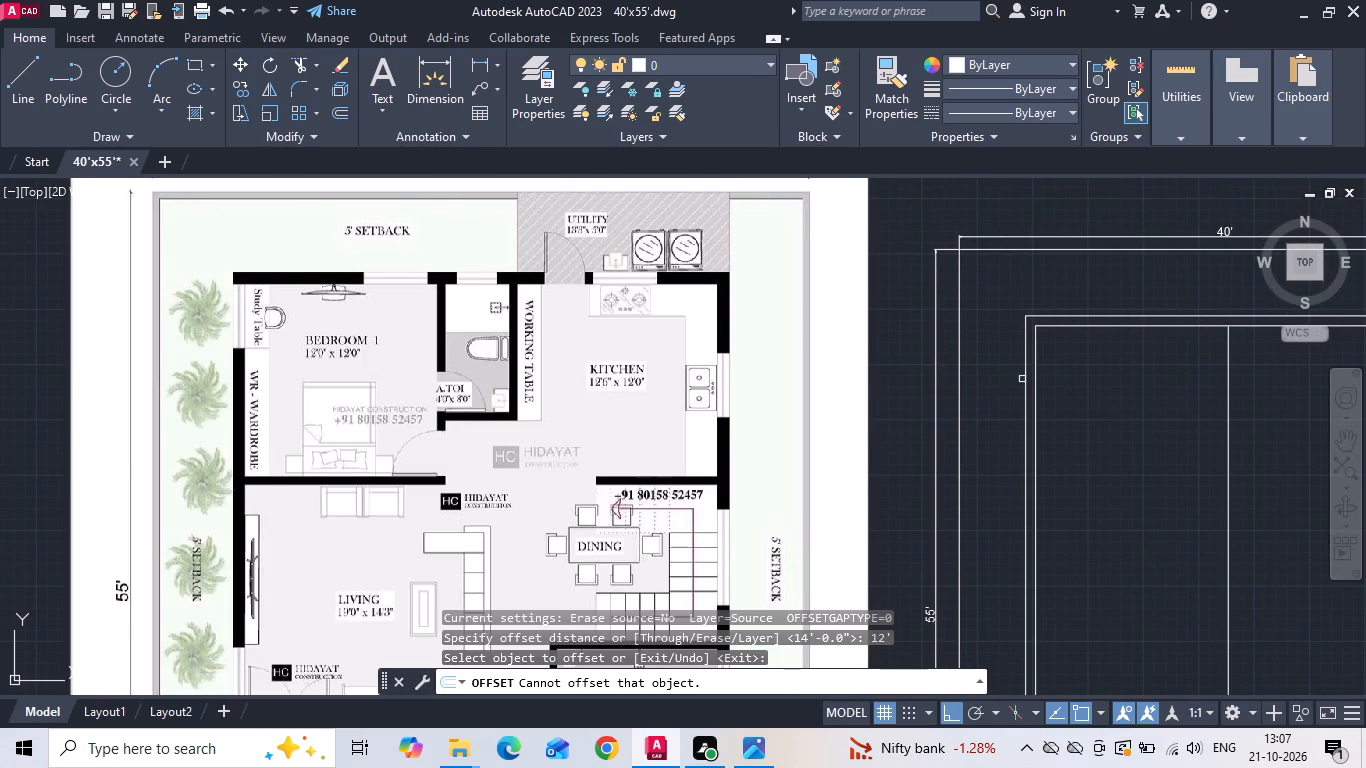
click(1037, 401)
click(1119, 388)
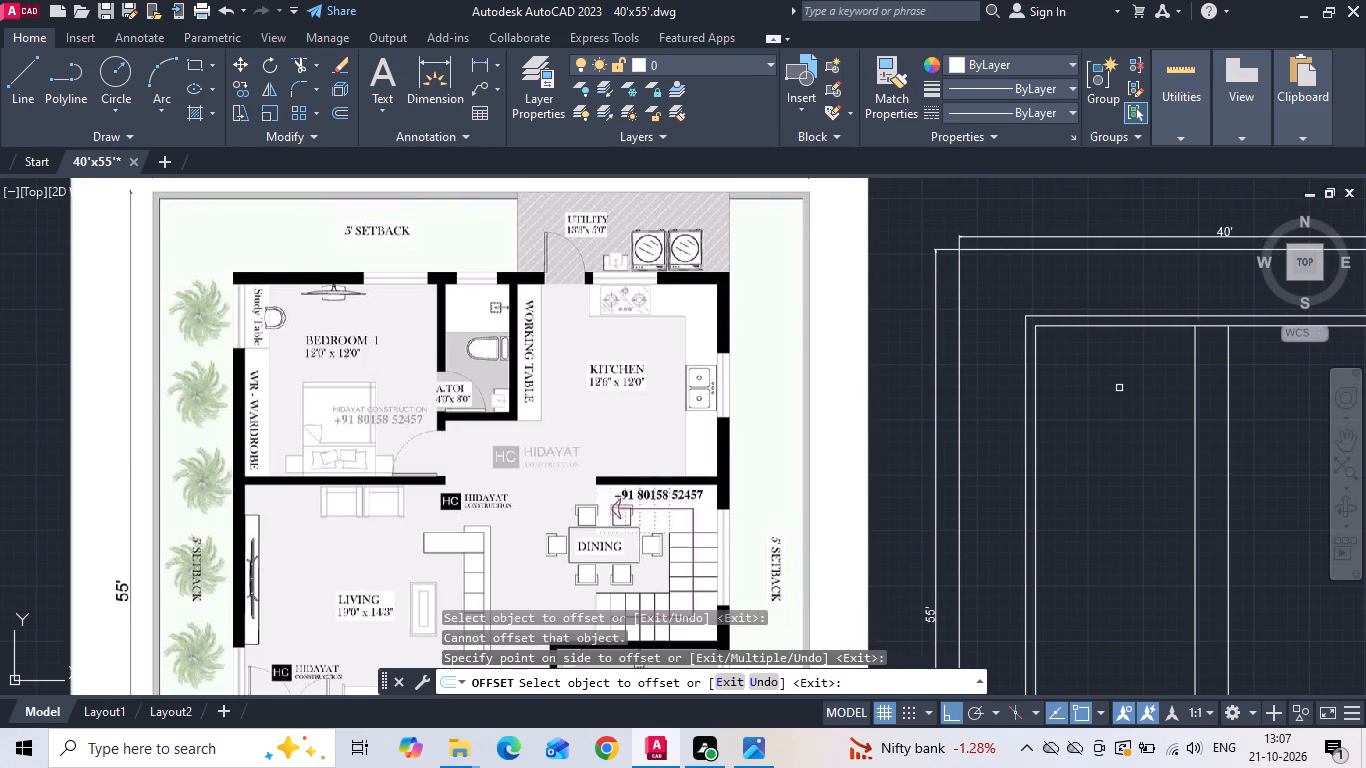
Offset the Bedroom 1 width line 6" away from the bedroom to give its partition wall thickness.
key(Escape)
text(o)
key(space)
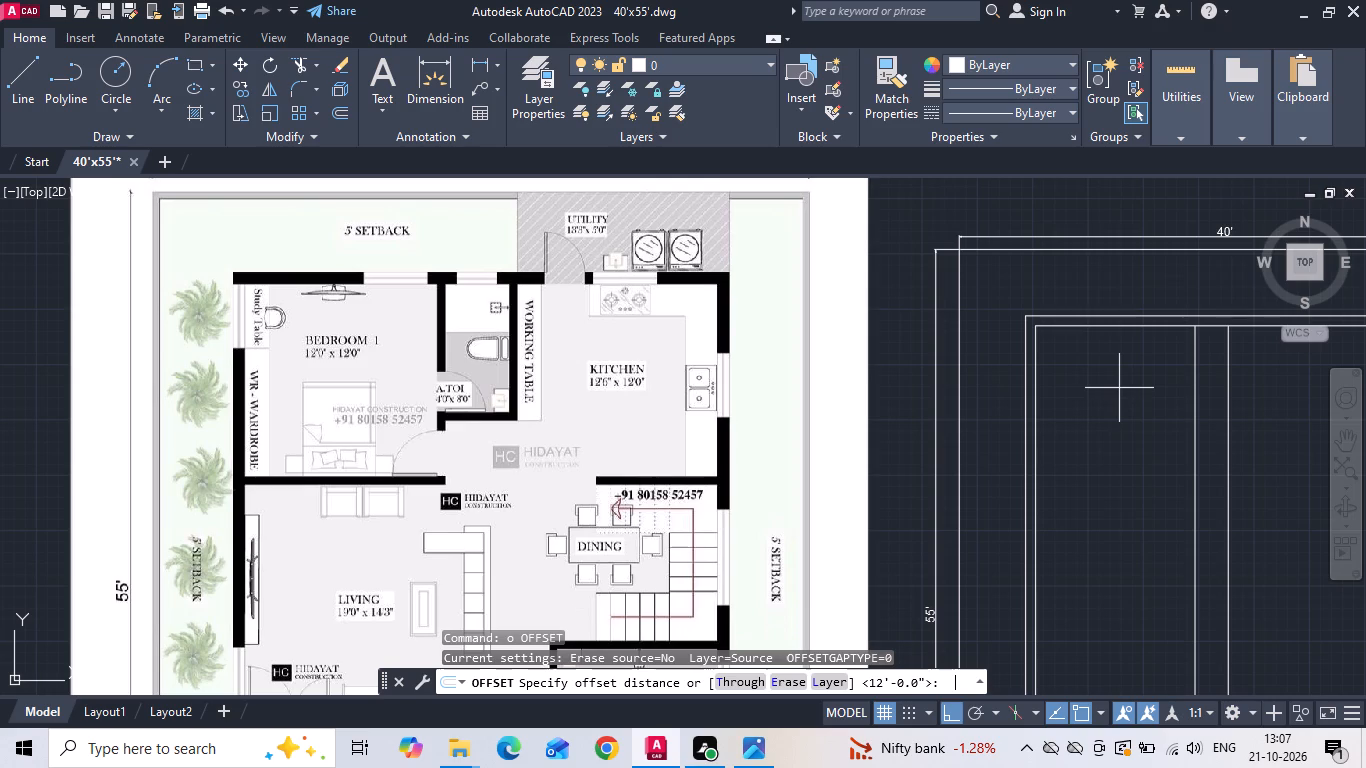
scroll(462, 394, up, 2)
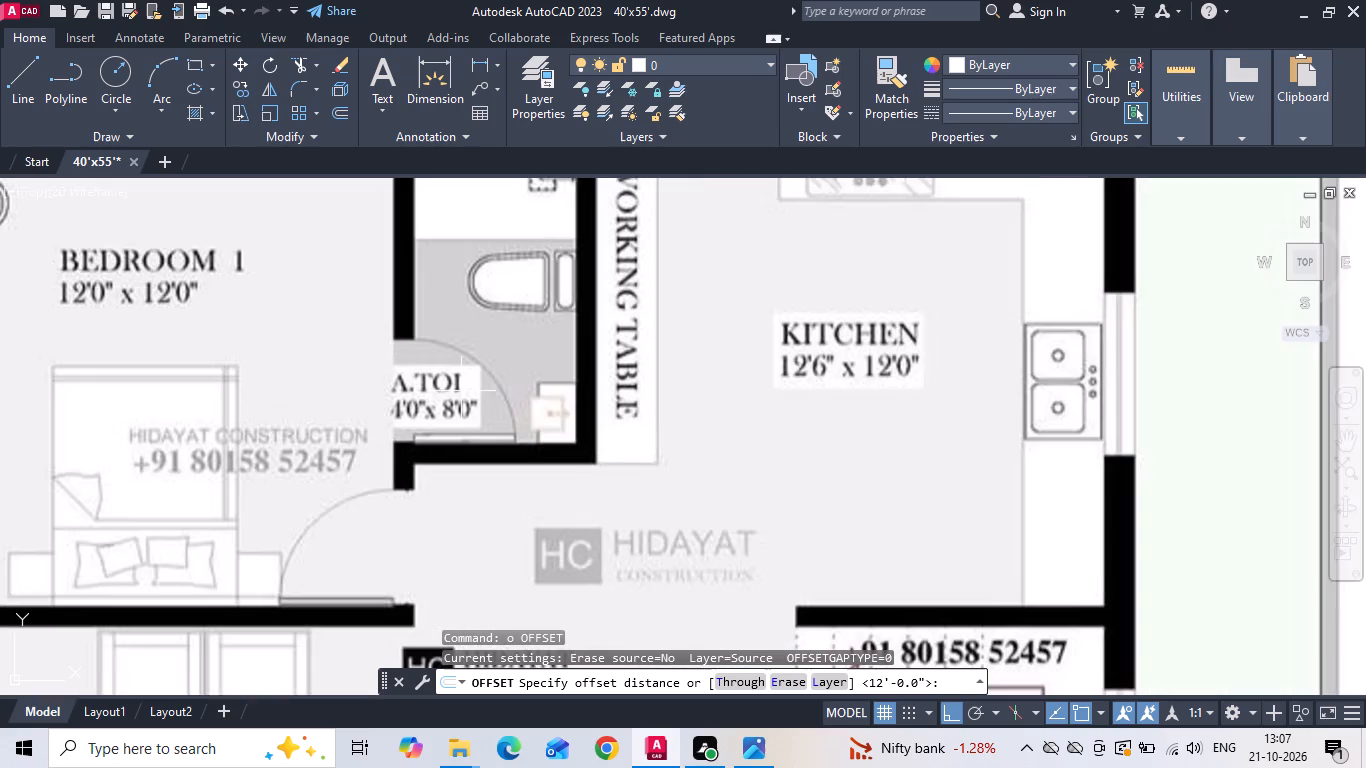
scroll(461, 391, down, 1)
text(6)
key(space)
scroll(392, 385, down, 1)
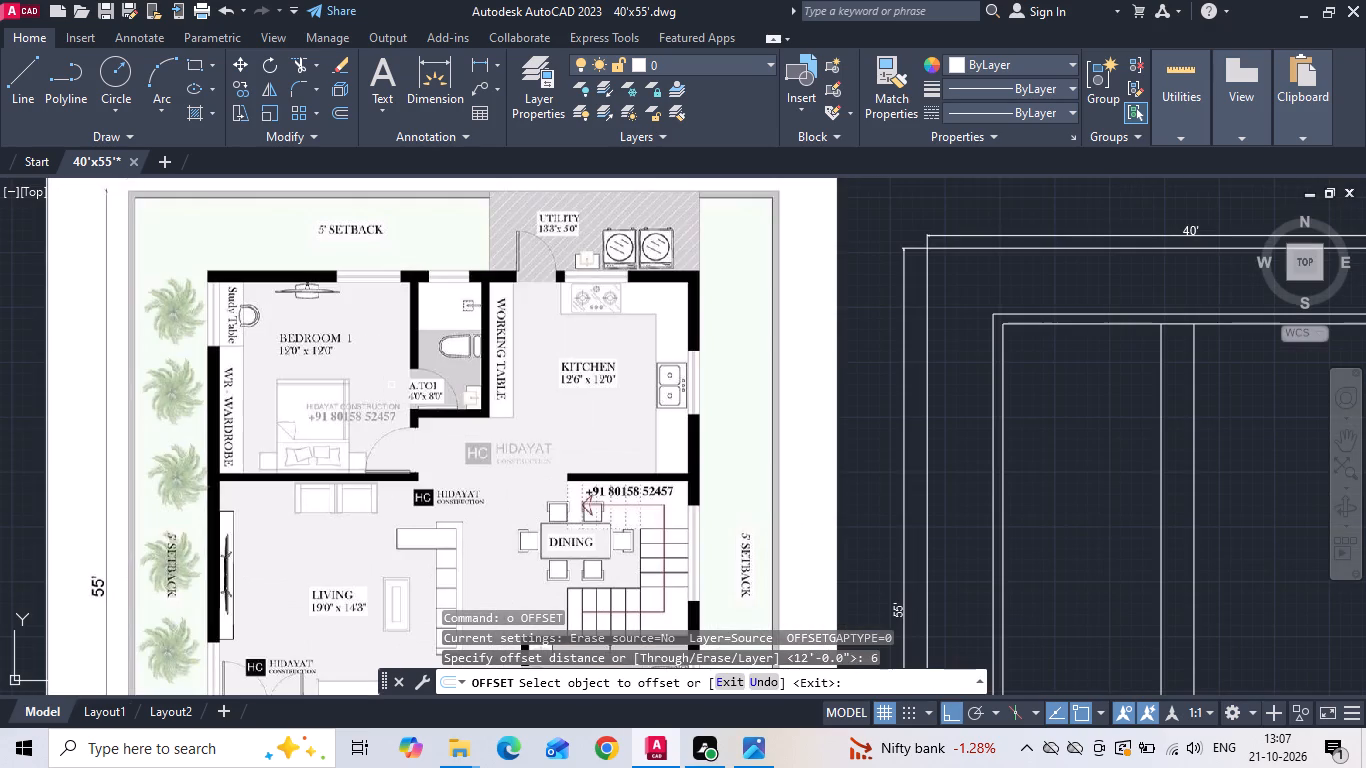
click(1163, 387)
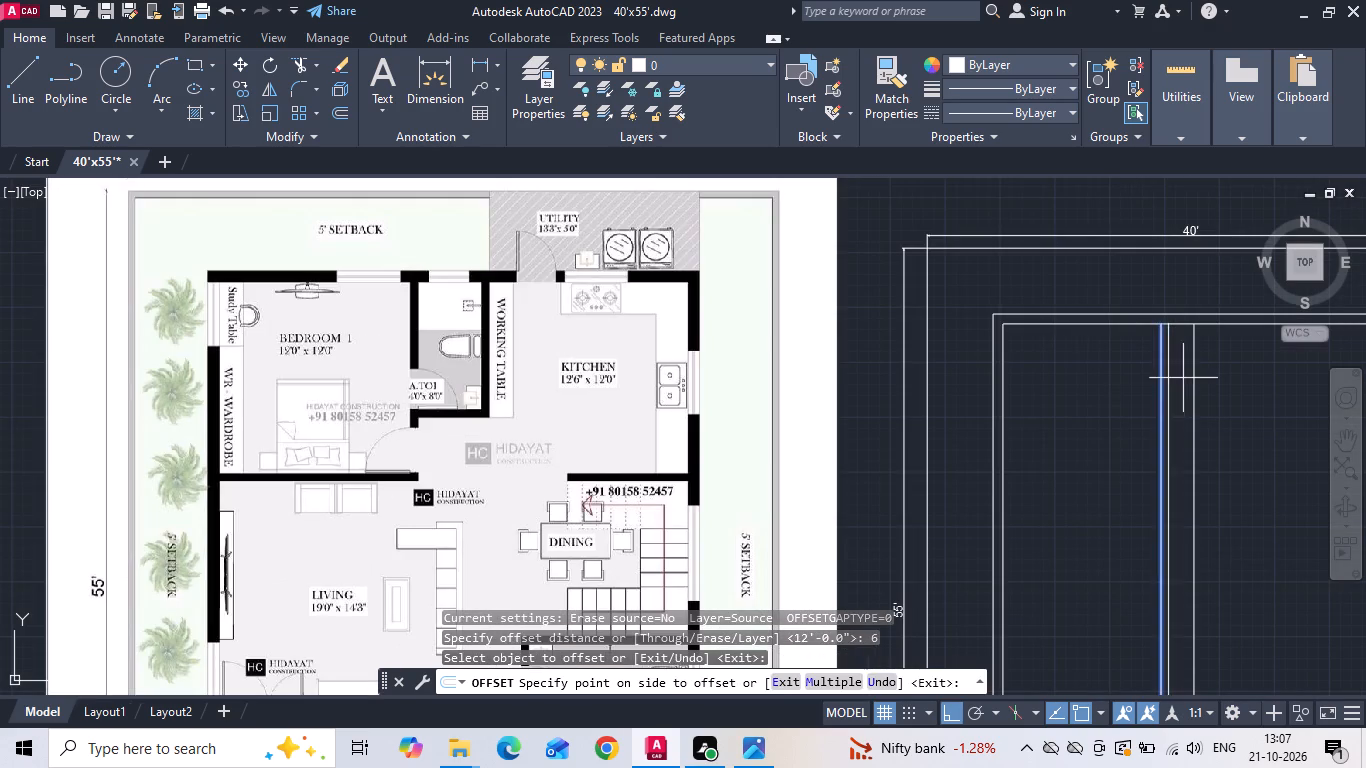
click(1183, 378)
key(Escape)
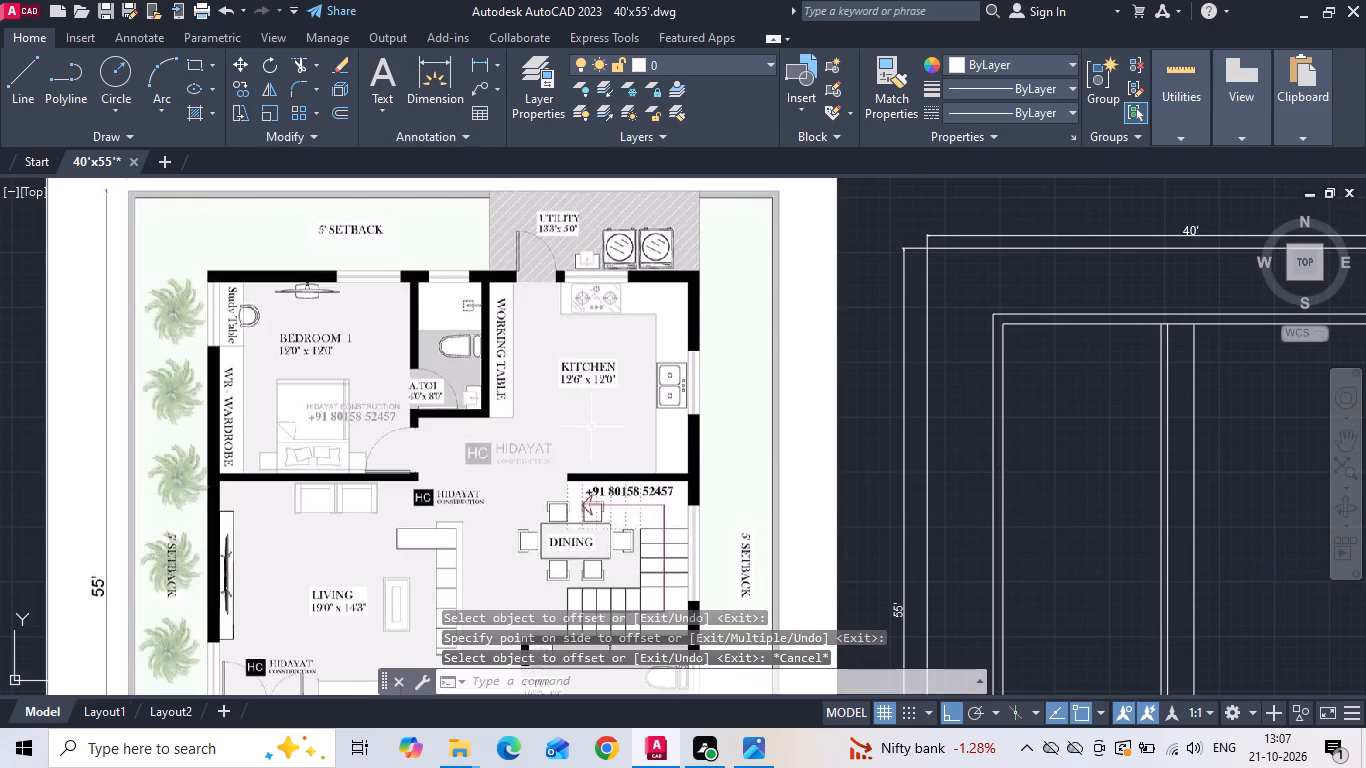
Offset the inner right wall line 12'6" inward to mark the width of the kitchen.
text(o)
key(space)
text(12'6)
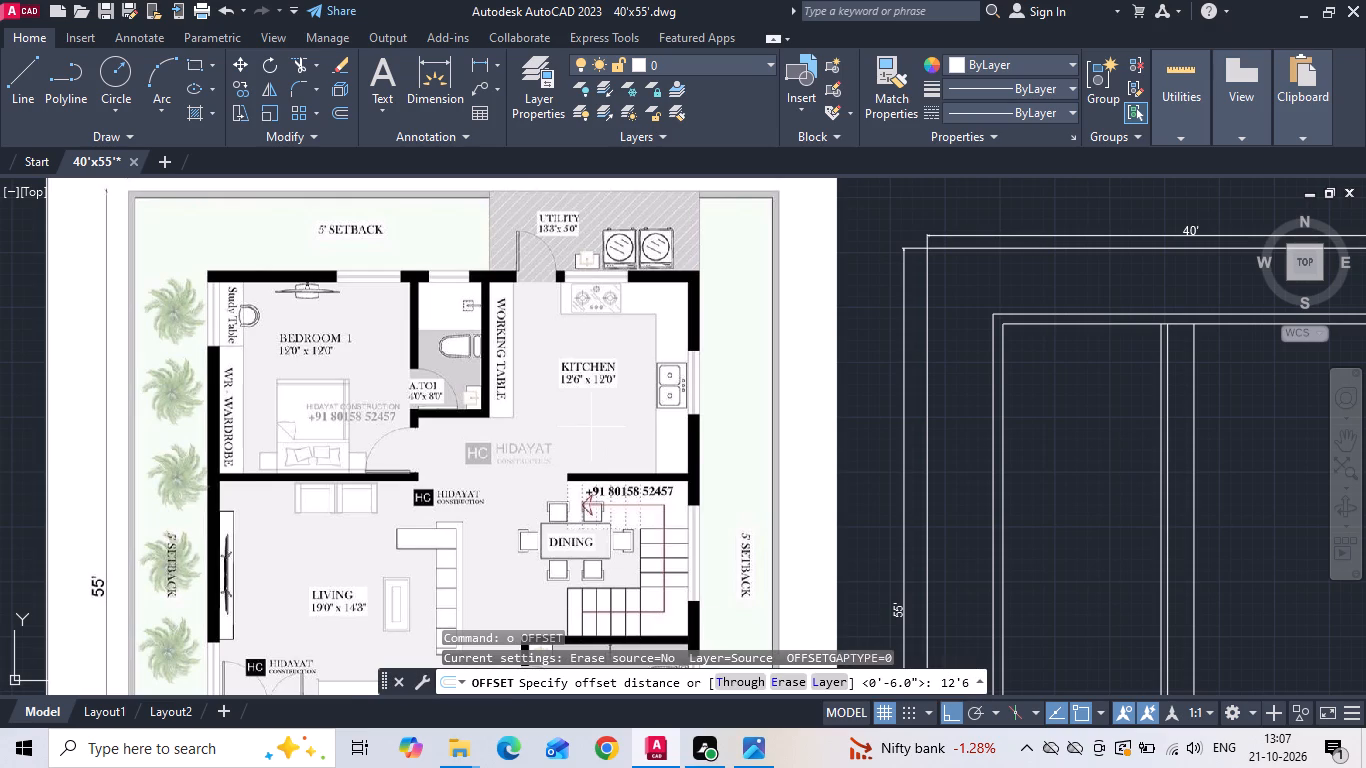
key(space)
scroll(459, 426, down, 1)
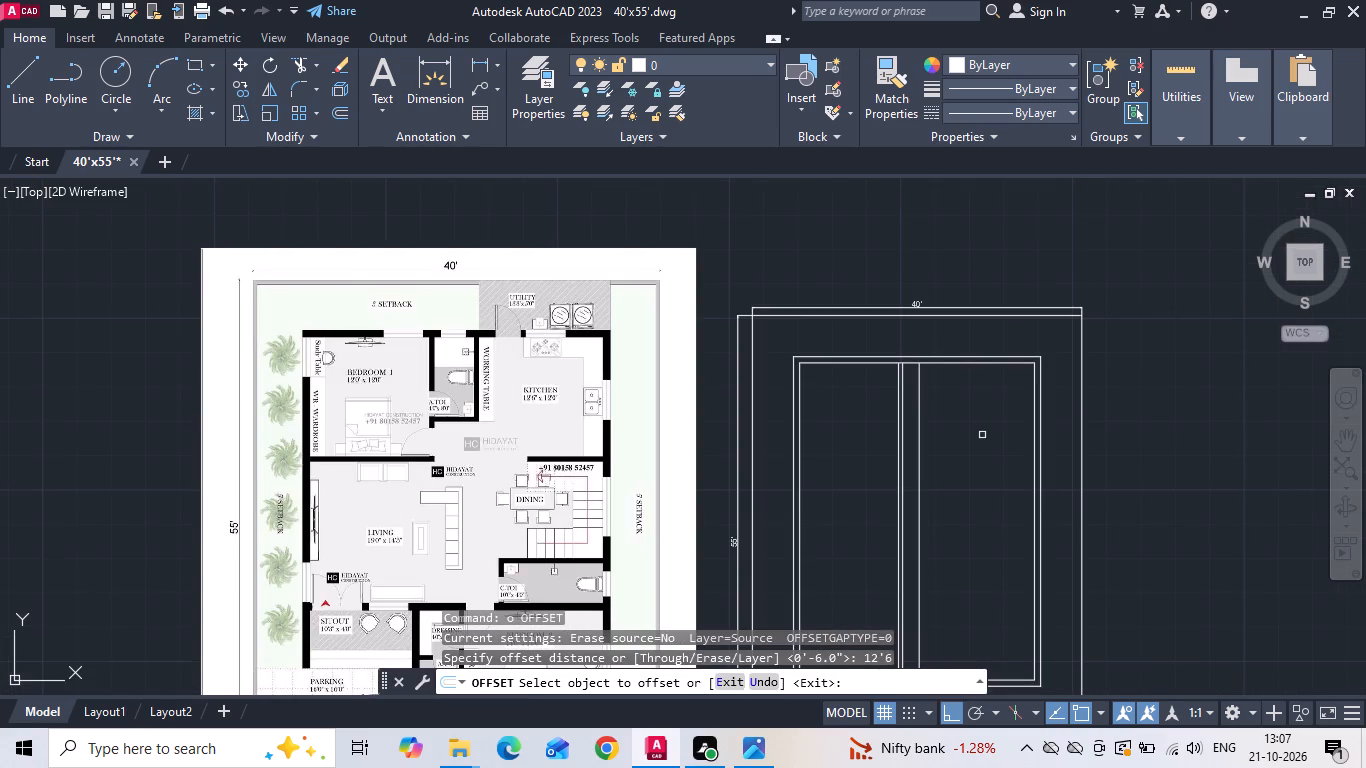
click(1034, 418)
click(946, 420)
scroll(933, 395, up, 1)
key(Escape)
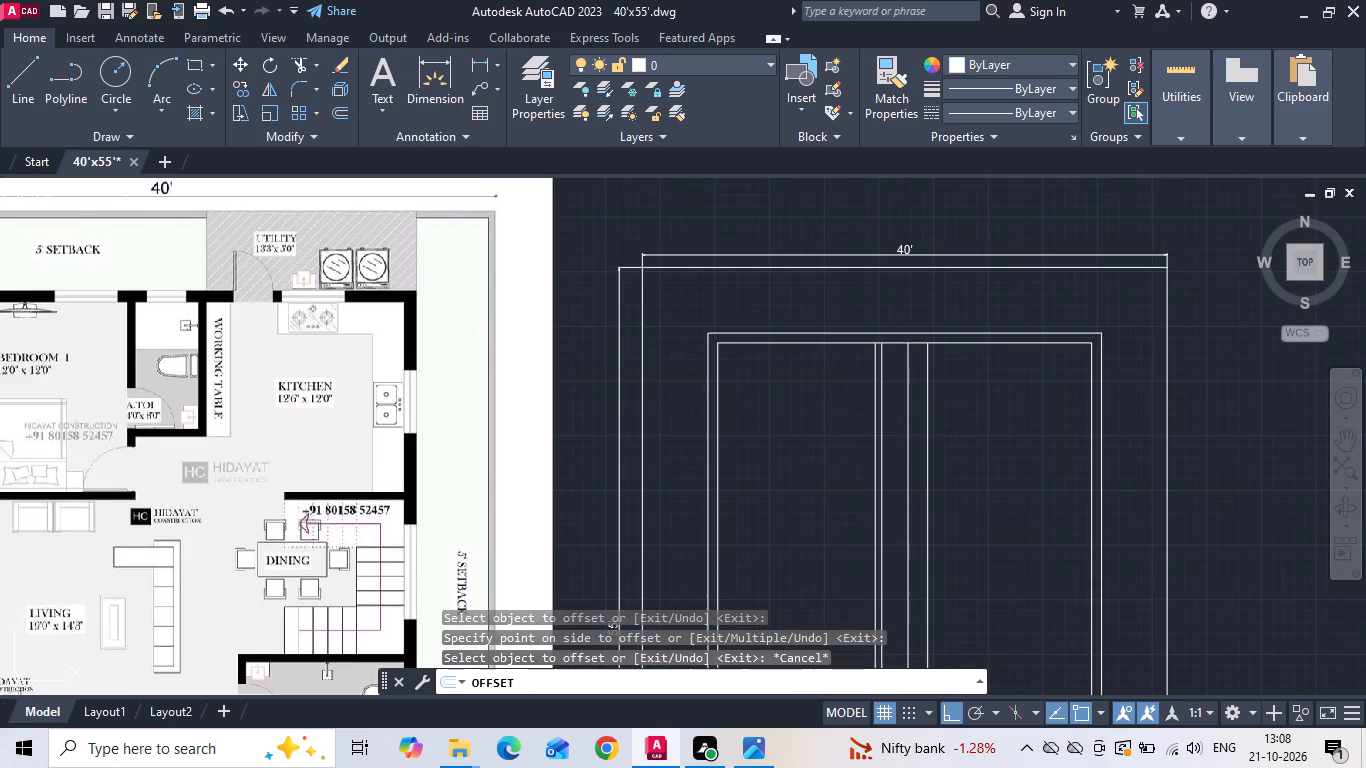
Offset the kitchen width line 6" toward the attached toilet to give the kitchen partition its thickness.
text(o)
key(space)
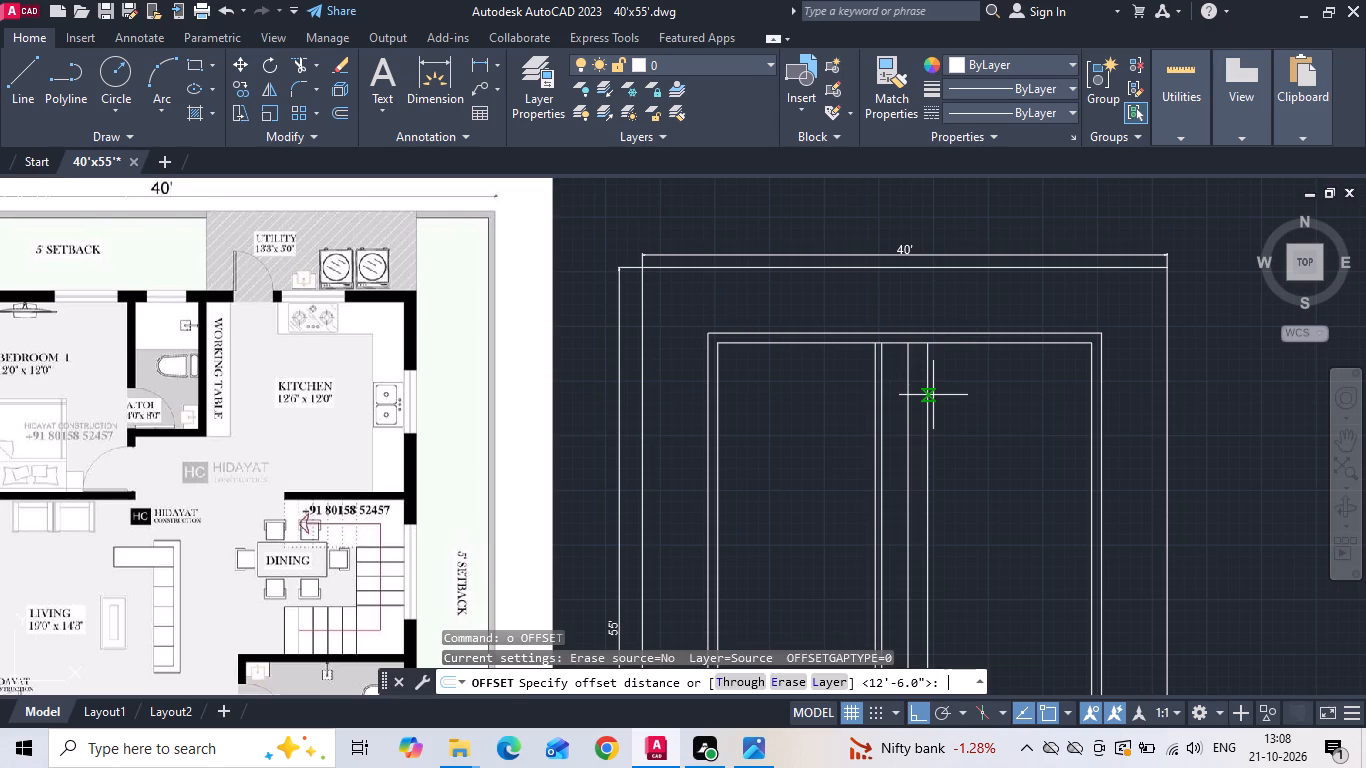
text(6)
key(space)
click(928, 409)
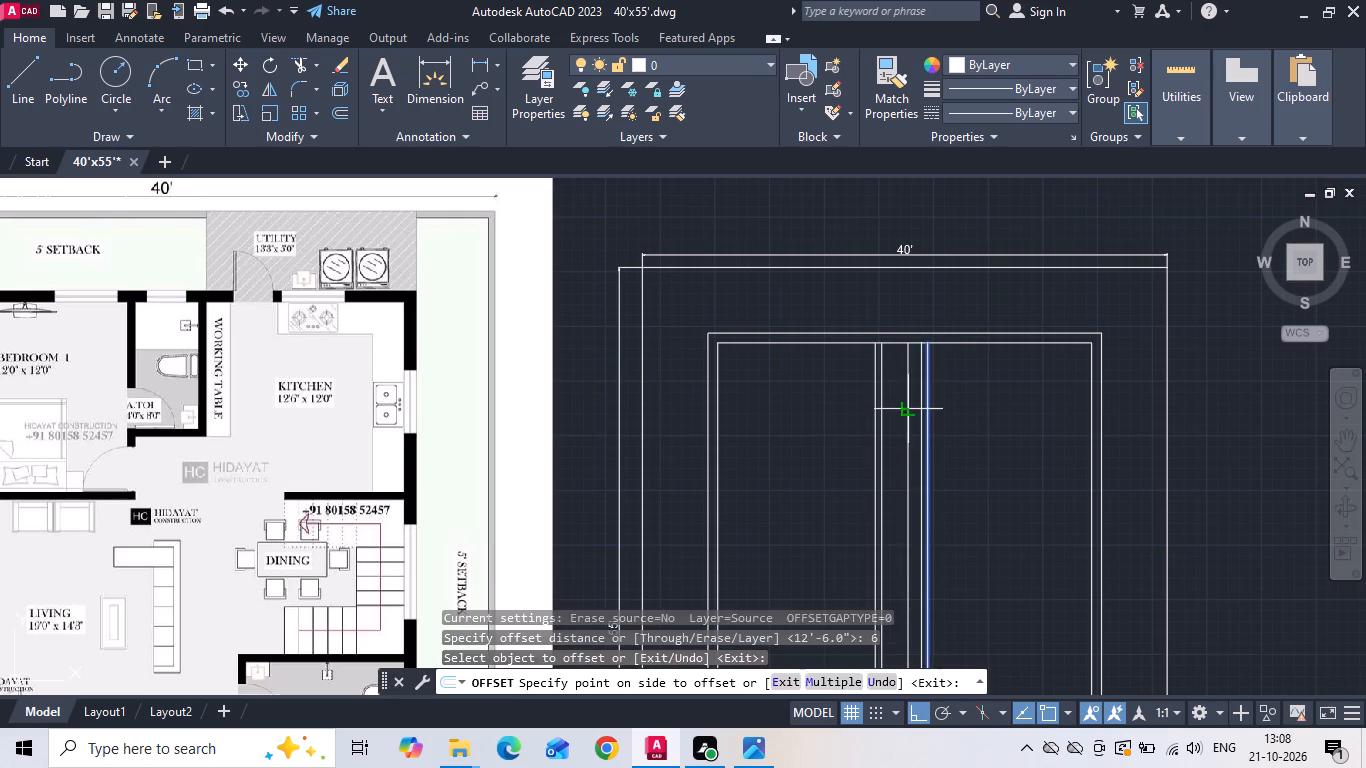
click(908, 411)
key(Escape)
Measure the clear gap between the Bedroom 1 and kitchen partition walls without placing a dimension.
scroll(131, 422, up, 2)
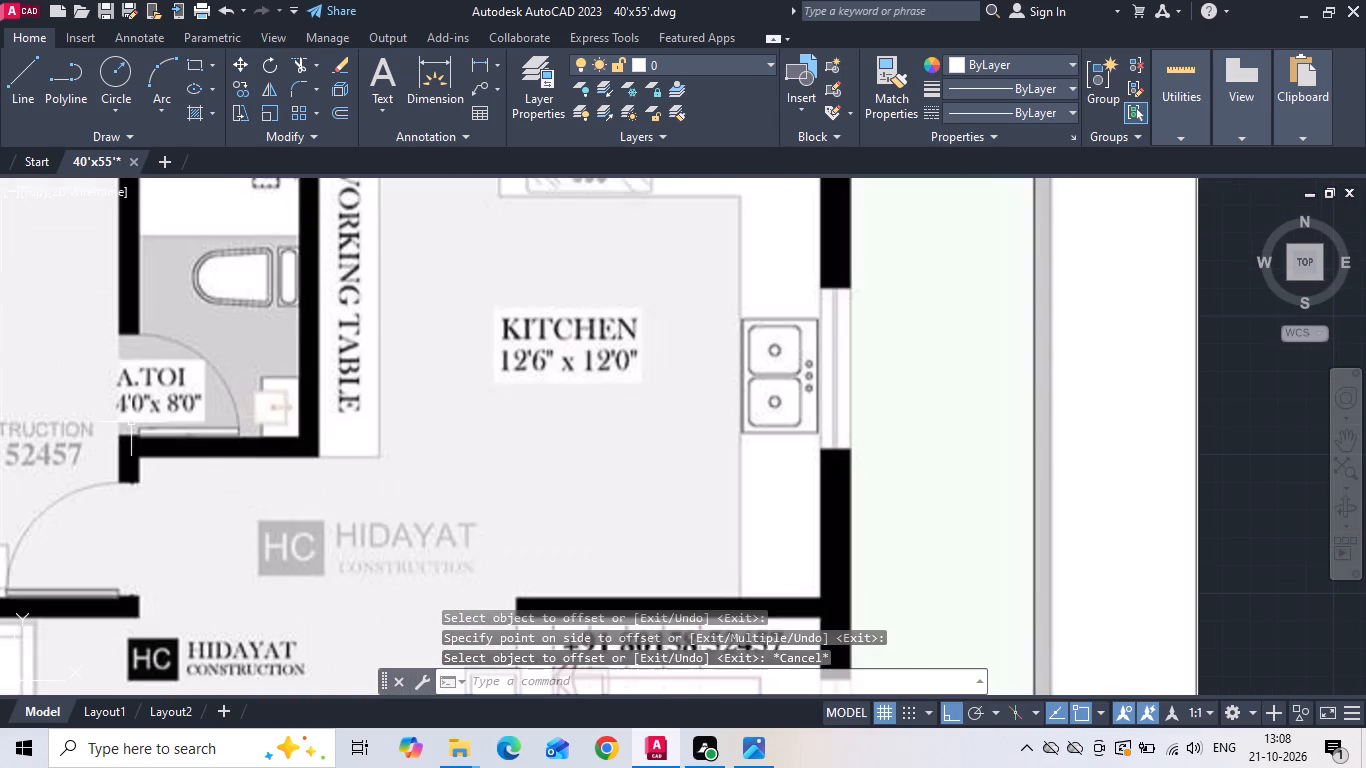
click(481, 64)
scroll(203, 312, down, 1)
middle_drag(814, 338, 30, 388)
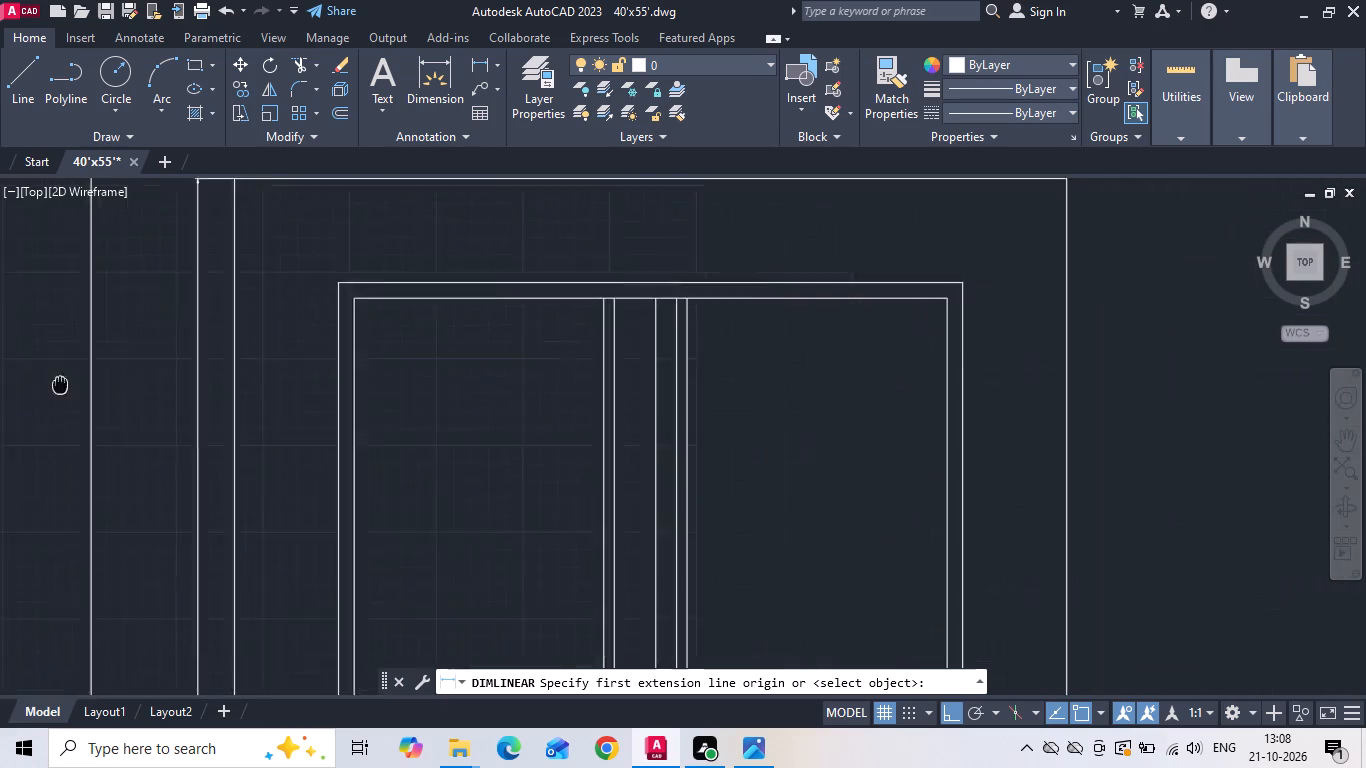
middle_drag(30, 388, 0, 400)
scroll(496, 348, up, 2)
click(485, 320)
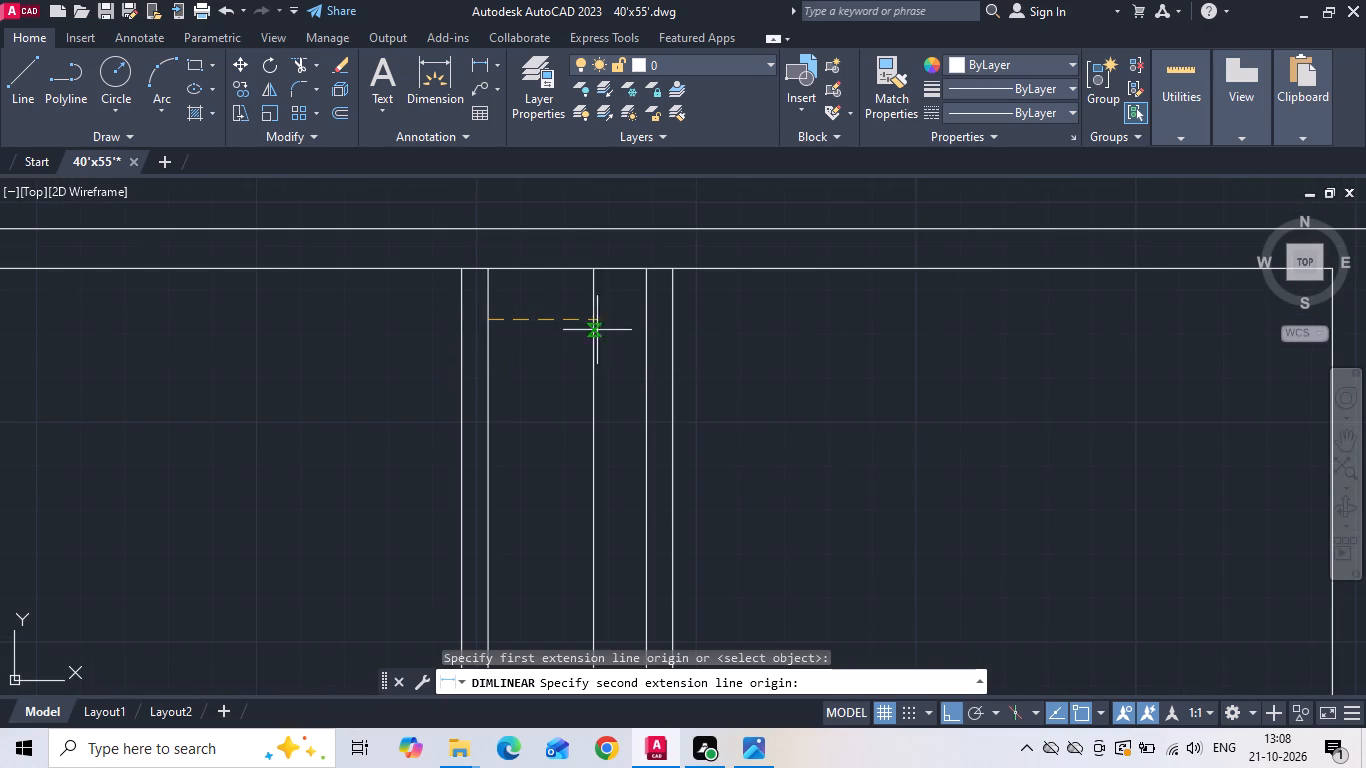
click(646, 320)
scroll(646, 318, up, 1)
scroll(645, 317, down, 1)
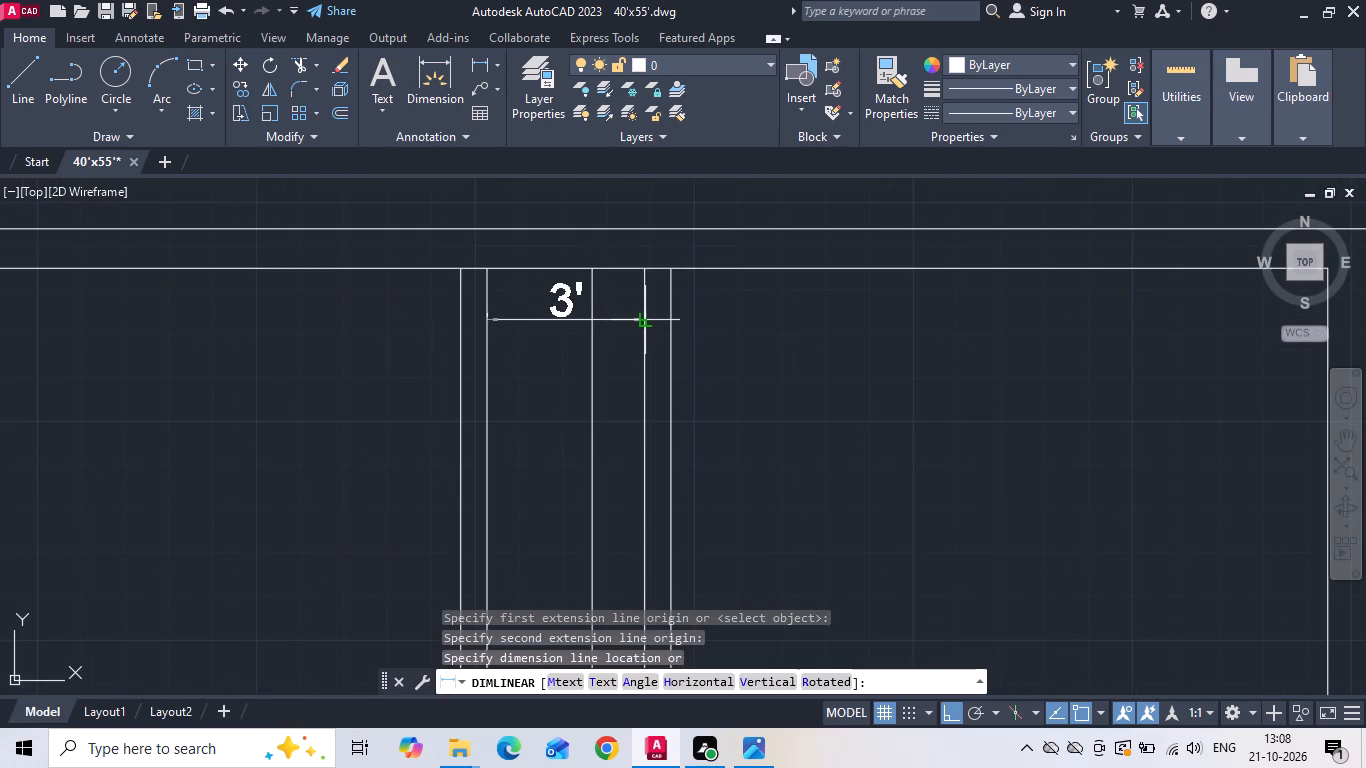
scroll(645, 315, down, 3)
key(Escape)
Check the reference plan's Bedroom 1, toilet and kitchen sizes against the drawn partition lines.
middle_drag(278, 360, 418, 375)
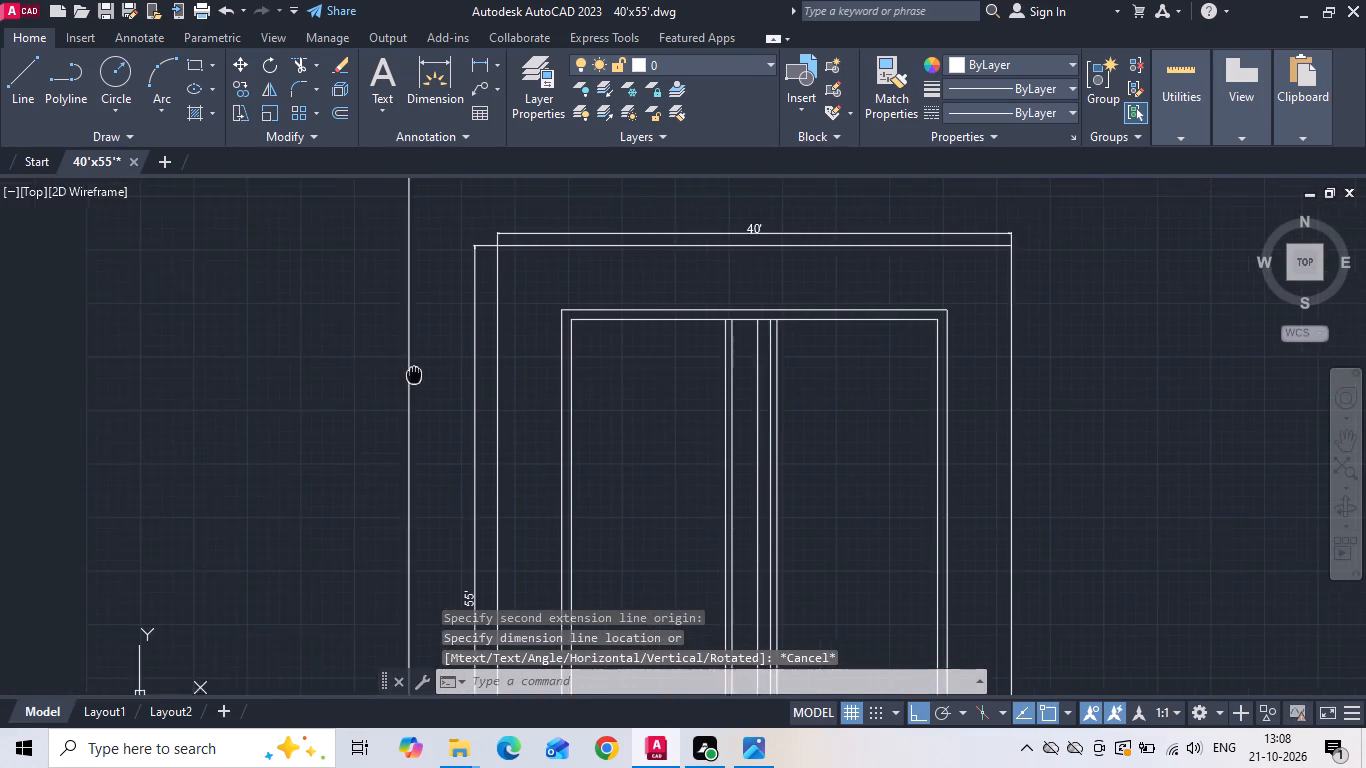
middle_drag(418, 375, 441, 375)
middle_drag(33, 332, 348, 325)
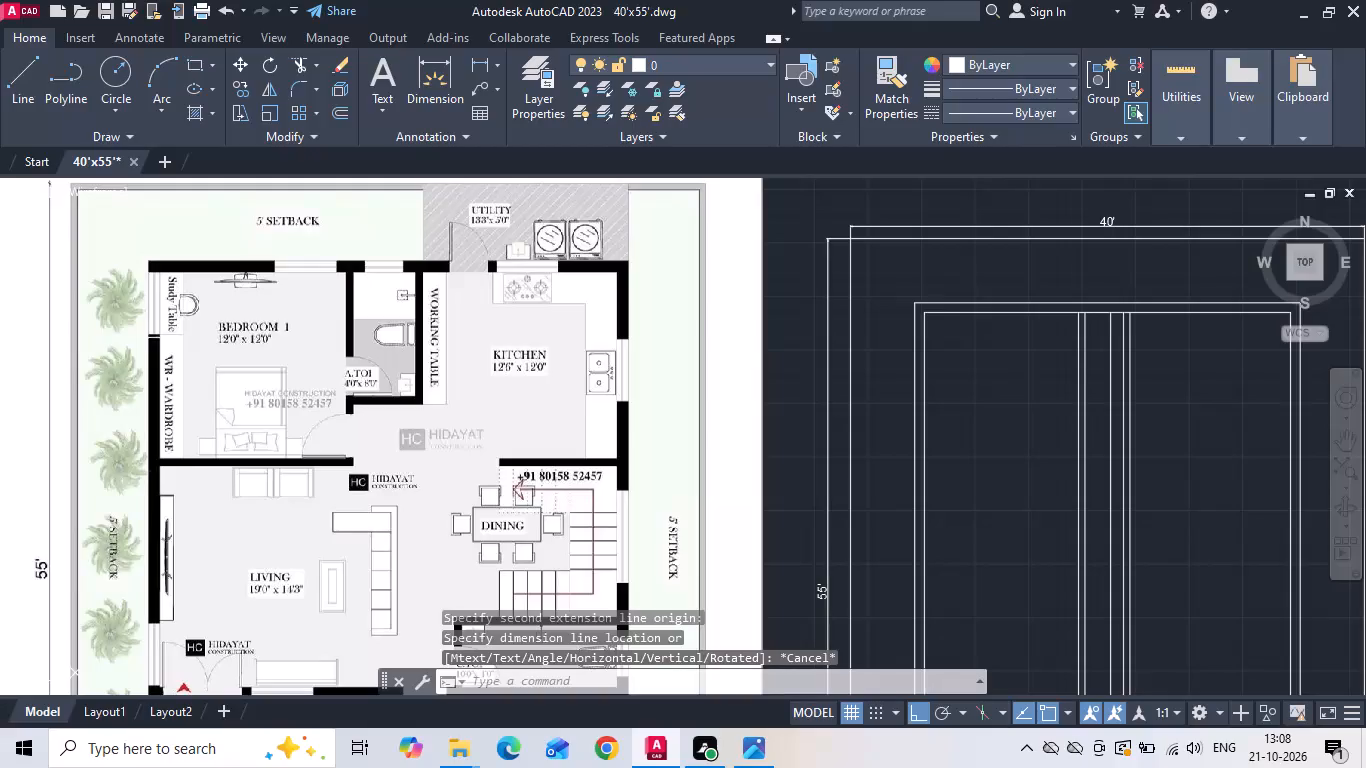
scroll(135, 407, up, 1)
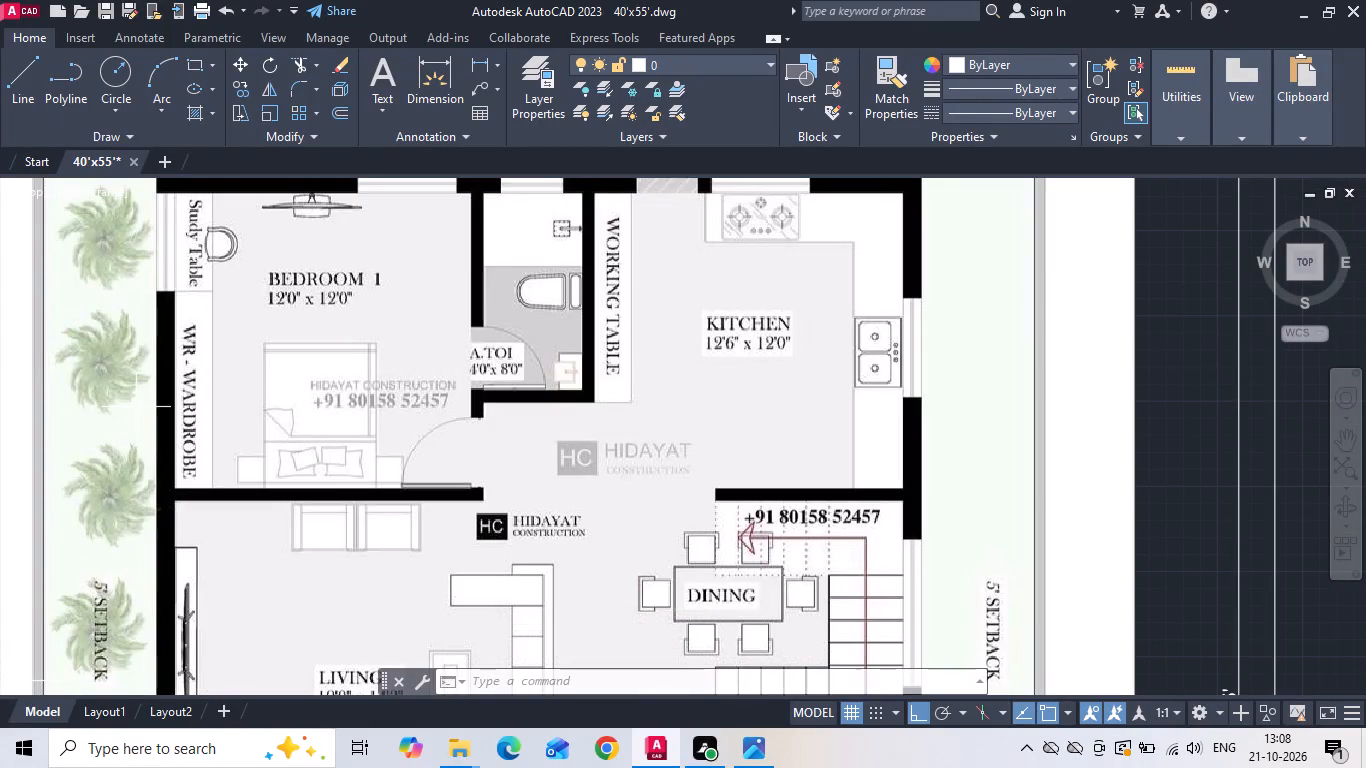
scroll(181, 477, down, 2)
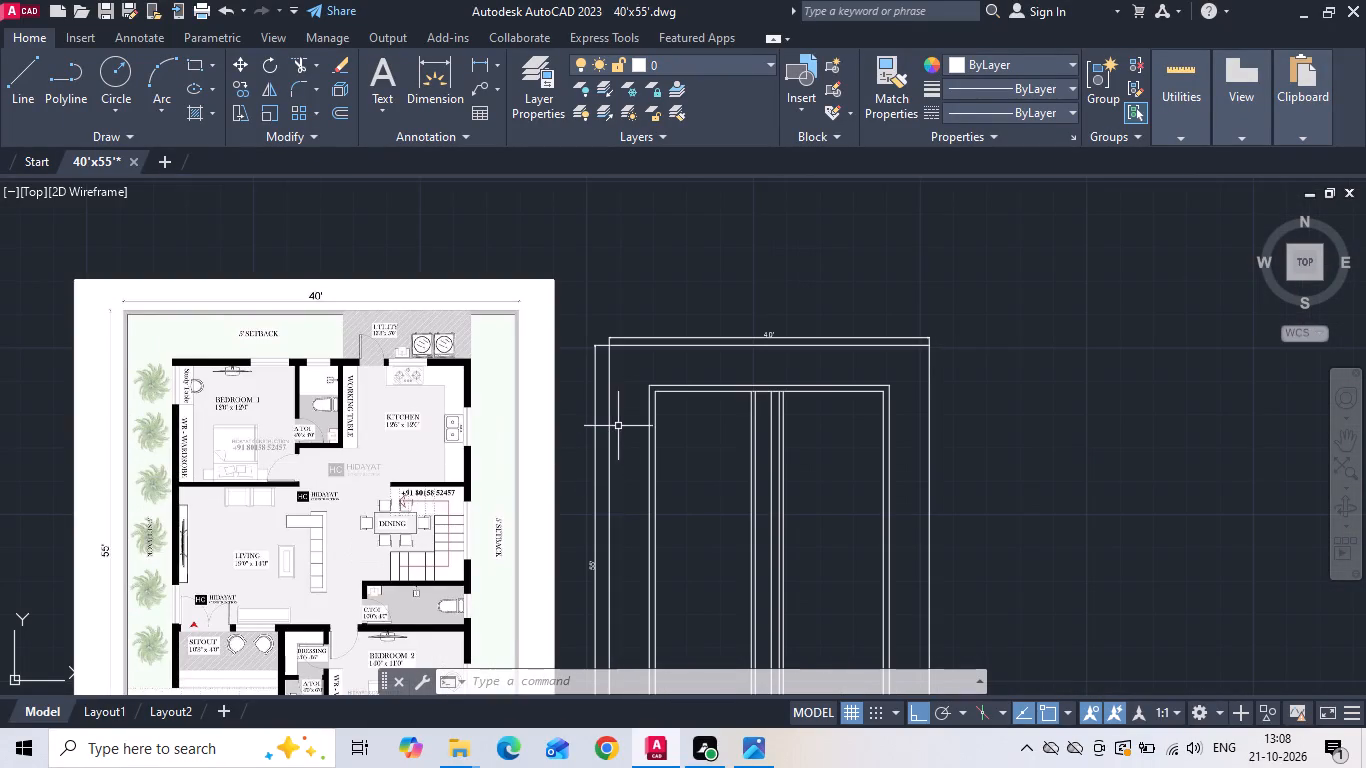
scroll(194, 388, up, 2)
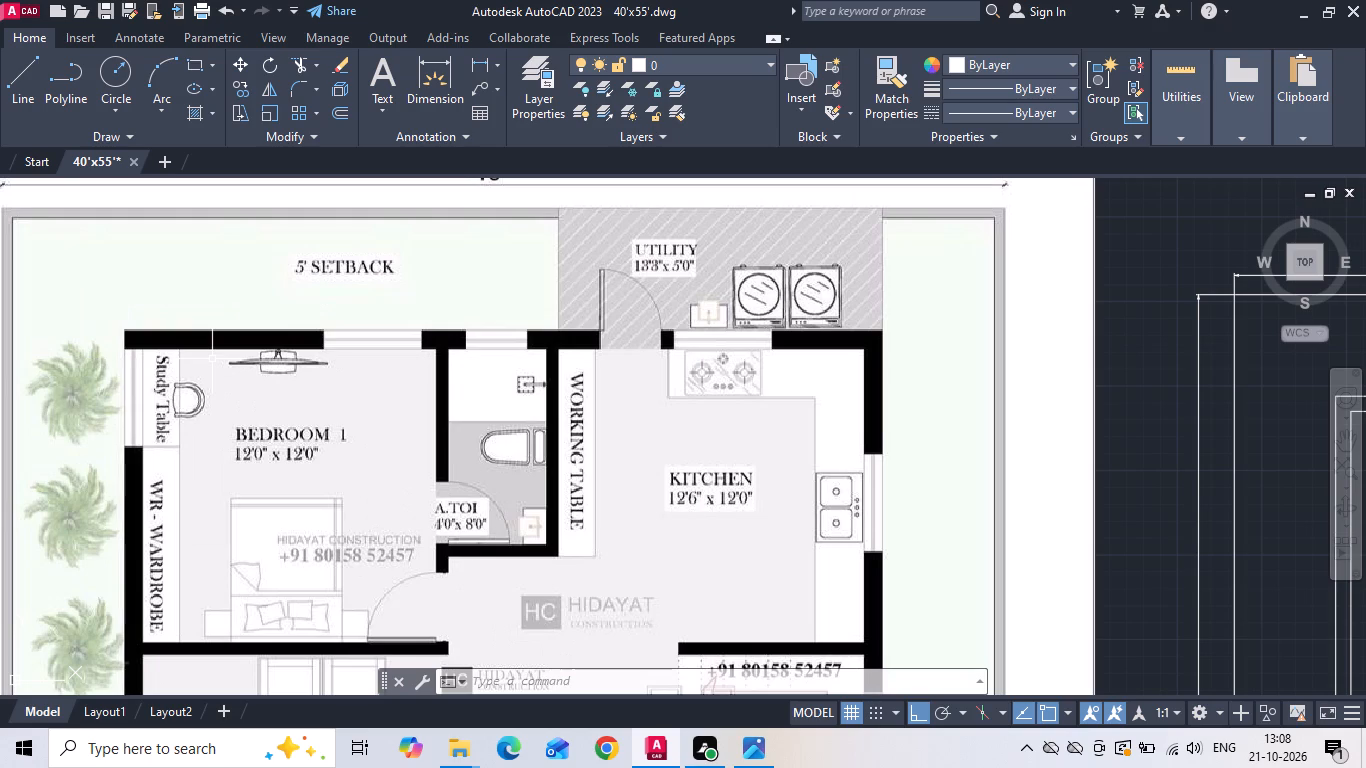
scroll(212, 358, down, 3)
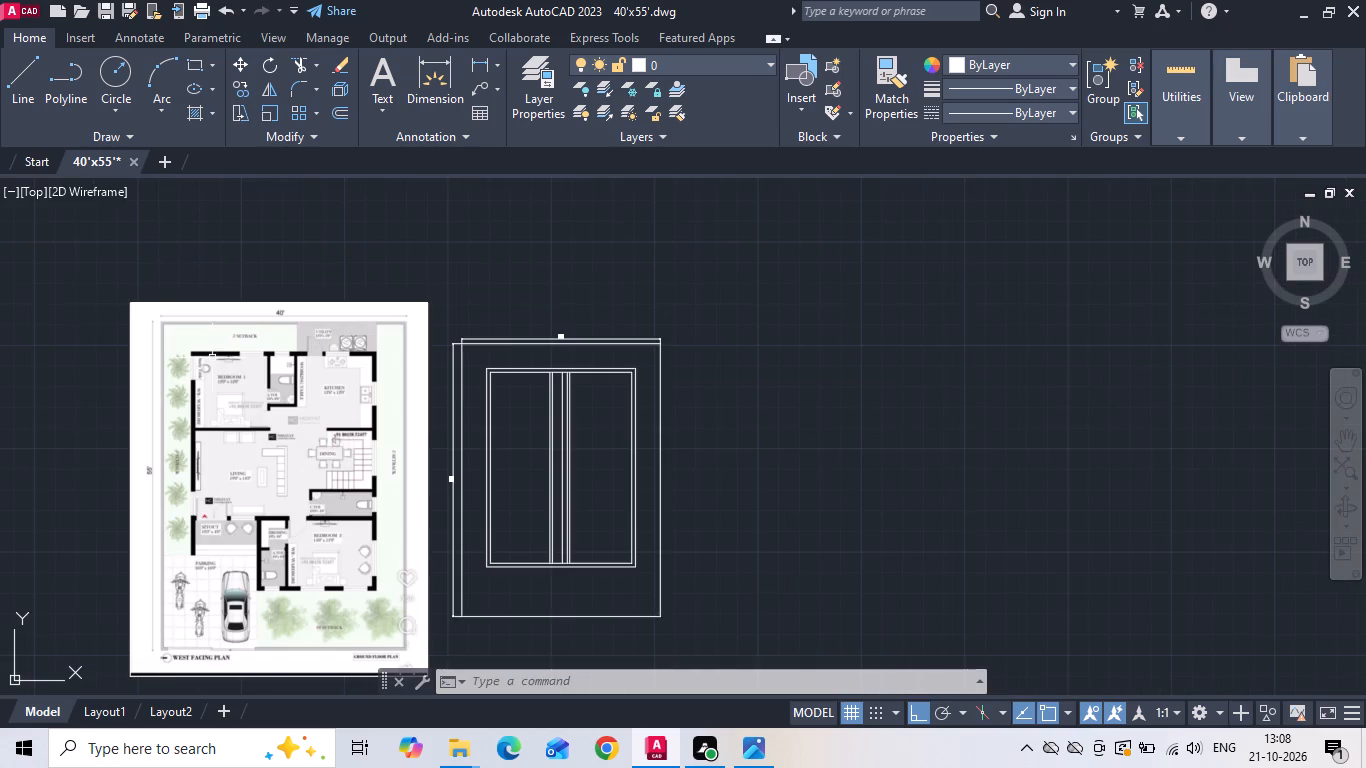
Delete the Bedroom 2 width line that runs between the Bedroom 1 and kitchen partitions.
scroll(471, 381, up, 2)
scroll(753, 433, up, 2)
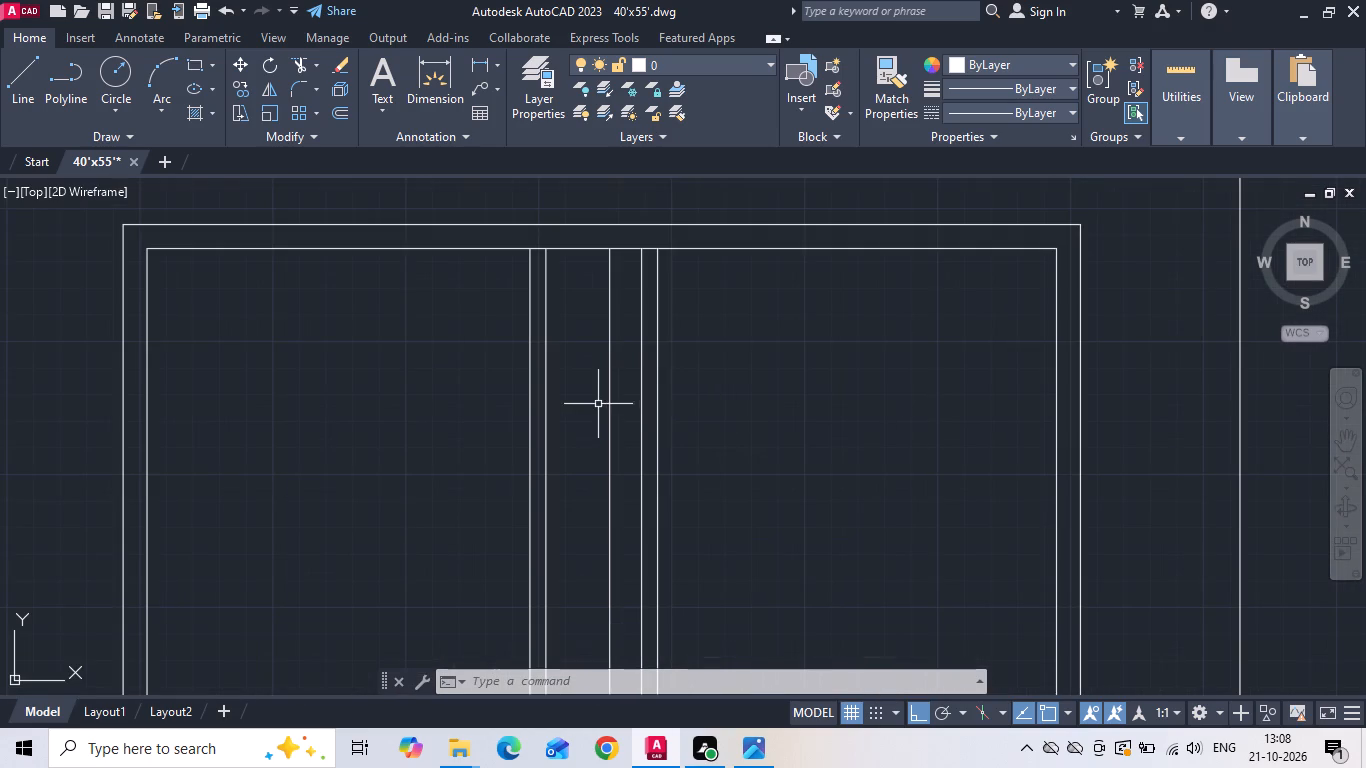
click(609, 345)
key(Delete)
Add a linear dimension for the left setback, from the plot boundary to the outer left wall line.
scroll(597, 353, down, 2)
click(472, 60)
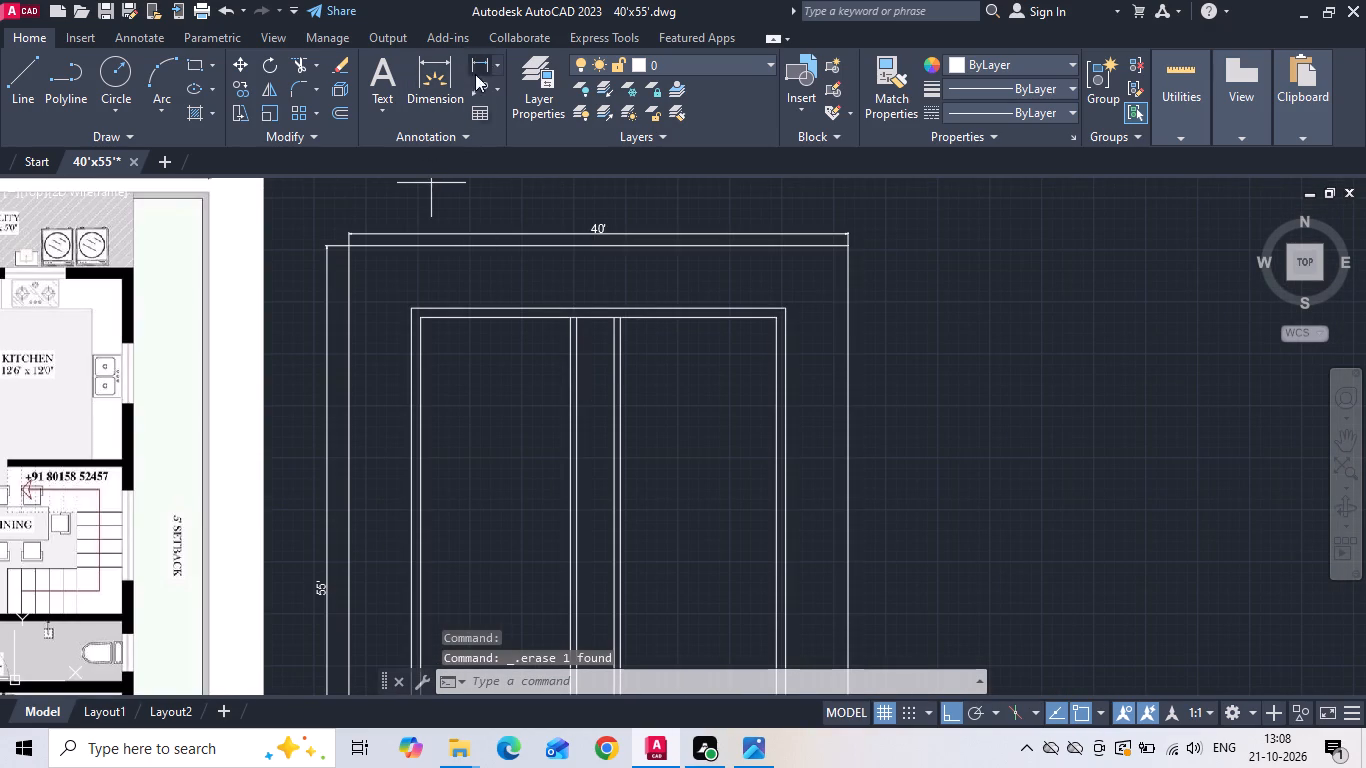
click(340, 460)
scroll(391, 466, up, 2)
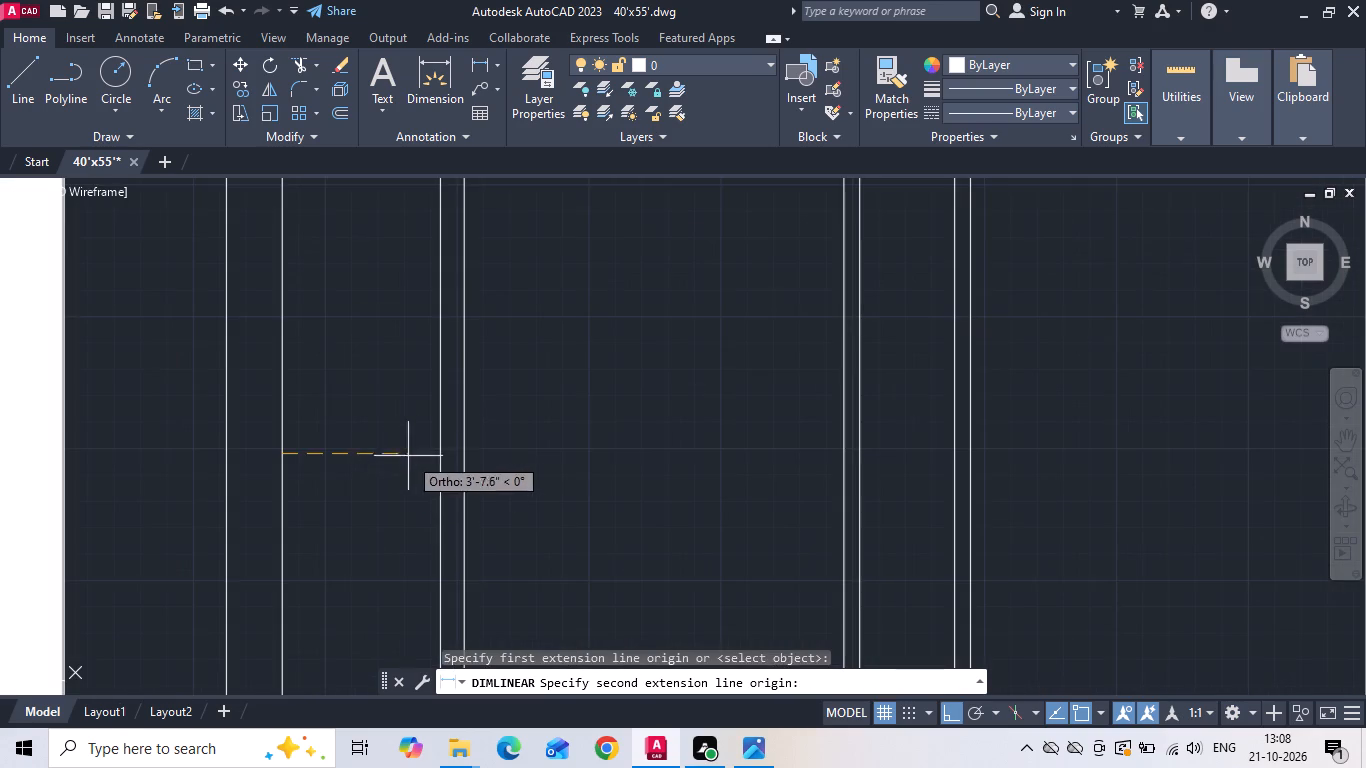
click(442, 449)
click(435, 448)
Add a linear dimension for the right setback, from the outer right wall line to the plot boundary.
scroll(332, 468, down, 1)
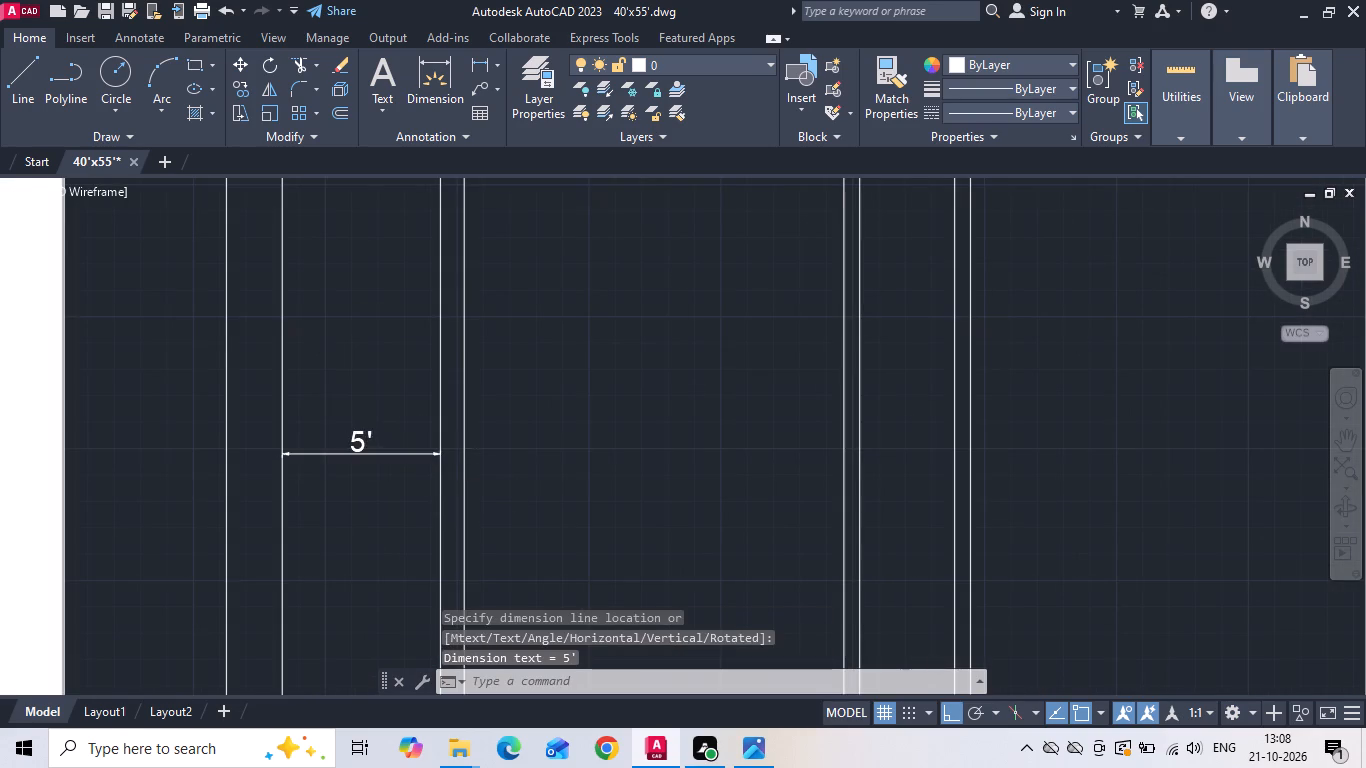
scroll(794, 499, down, 1)
key(space)
scroll(906, 505, up, 2)
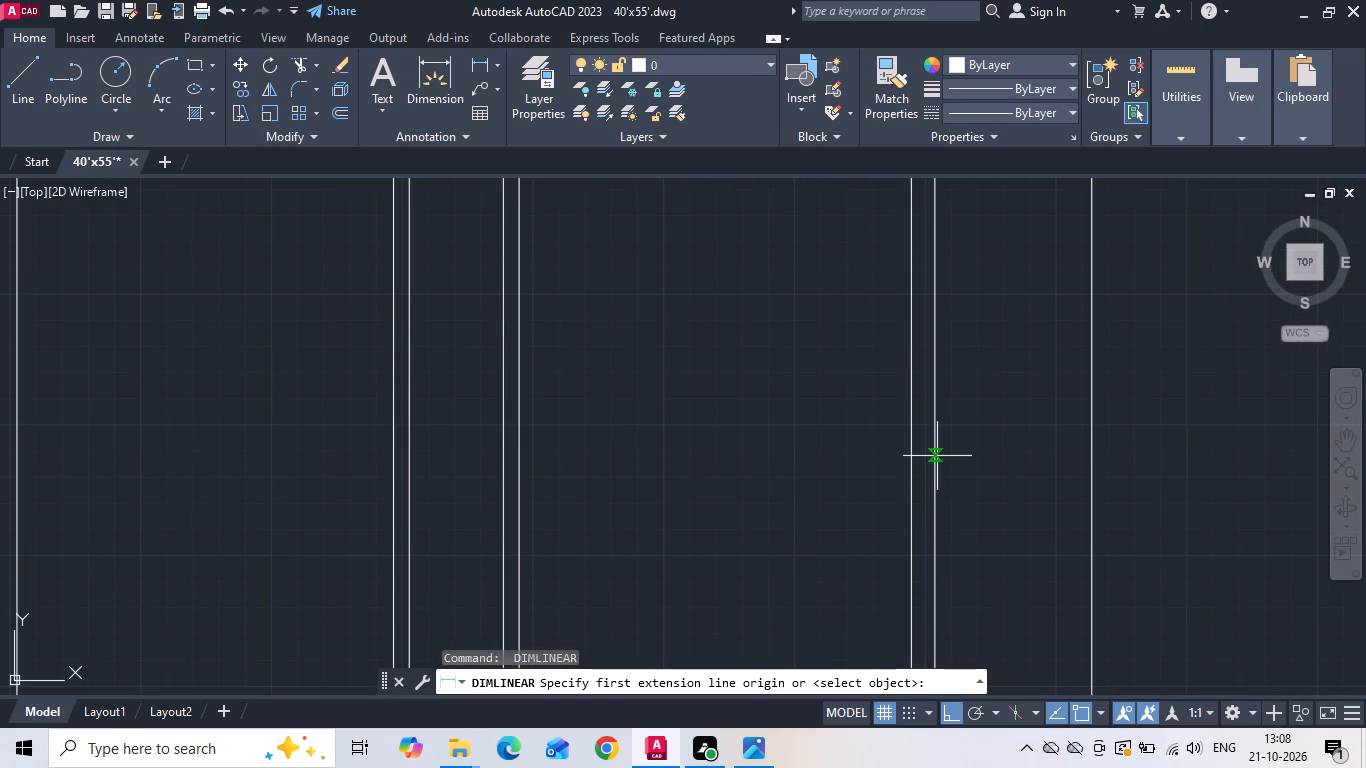
click(938, 455)
click(1097, 455)
click(1095, 451)
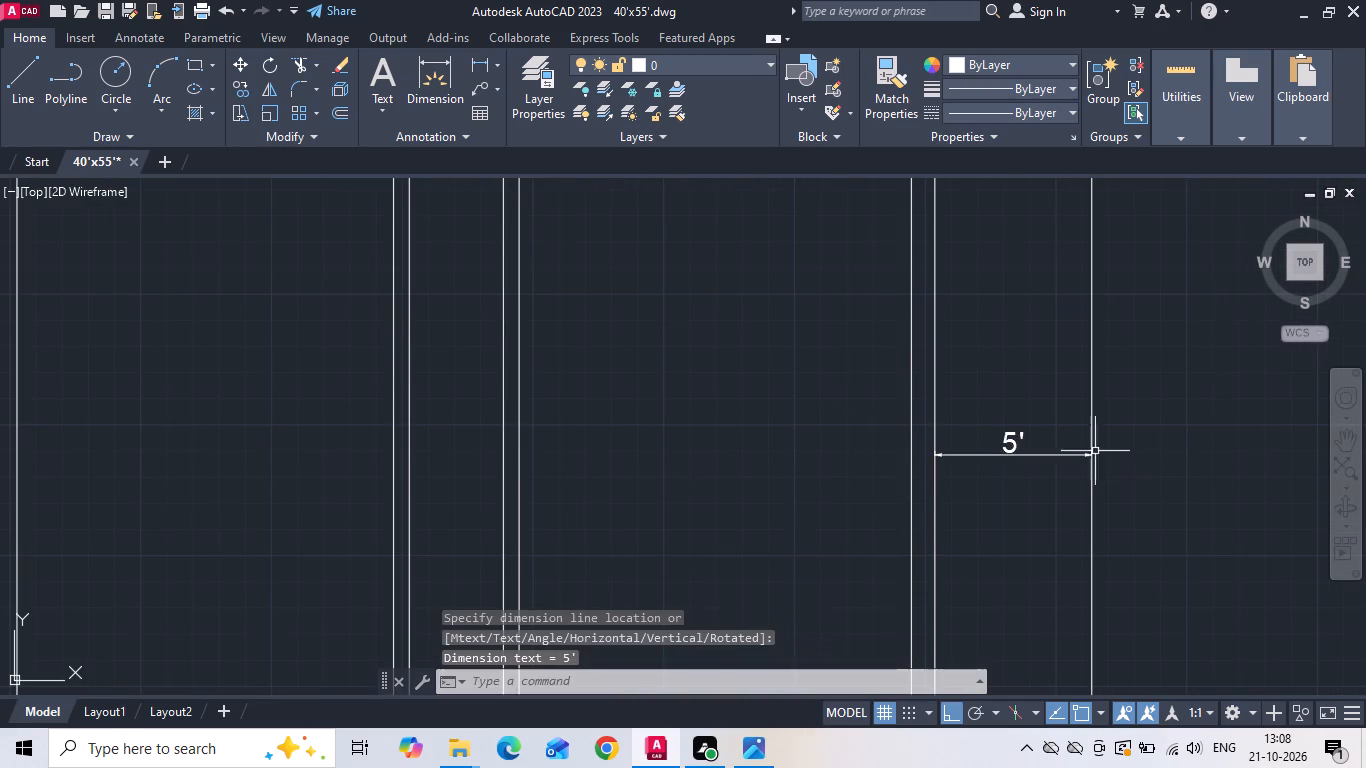
Add a linear dimension for Bedroom 1's width, from the inner left wall line to its partition.
scroll(1017, 482, down, 1)
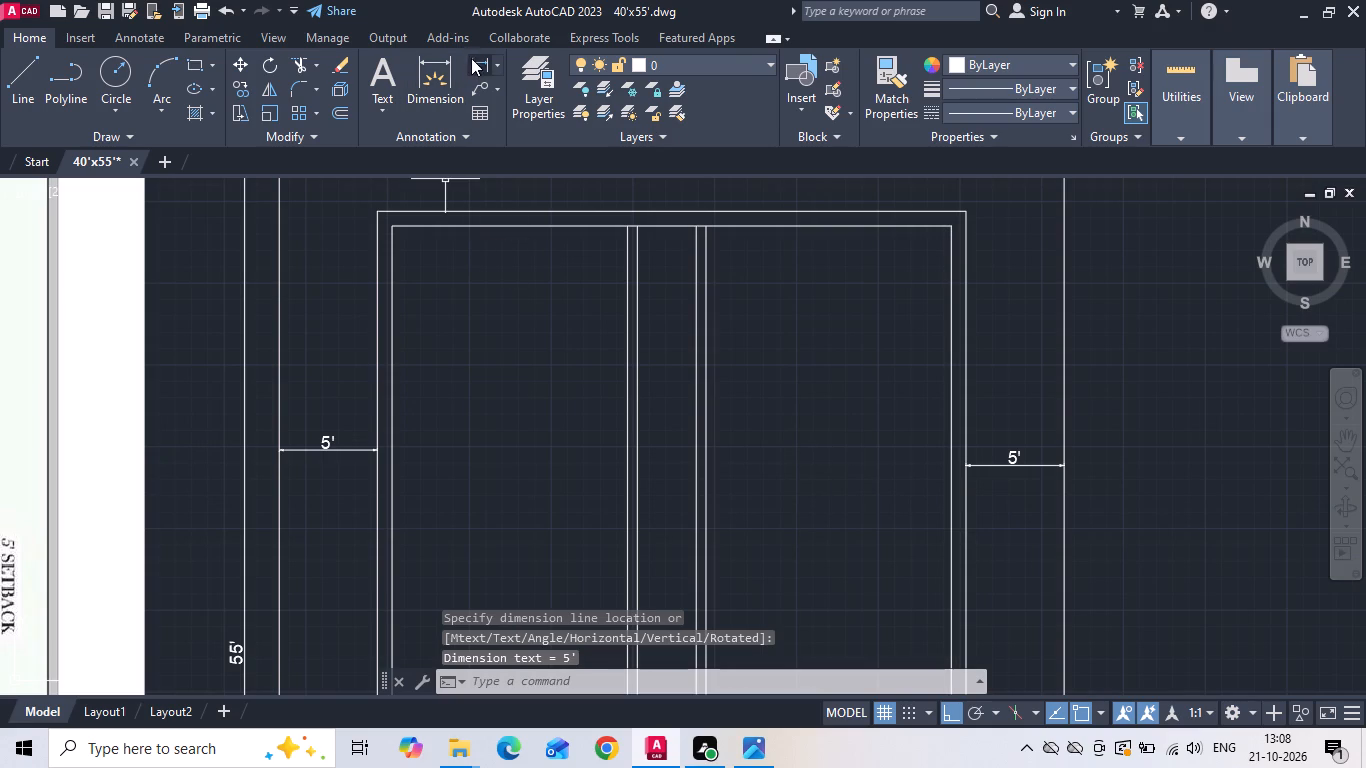
click(475, 61)
click(392, 373)
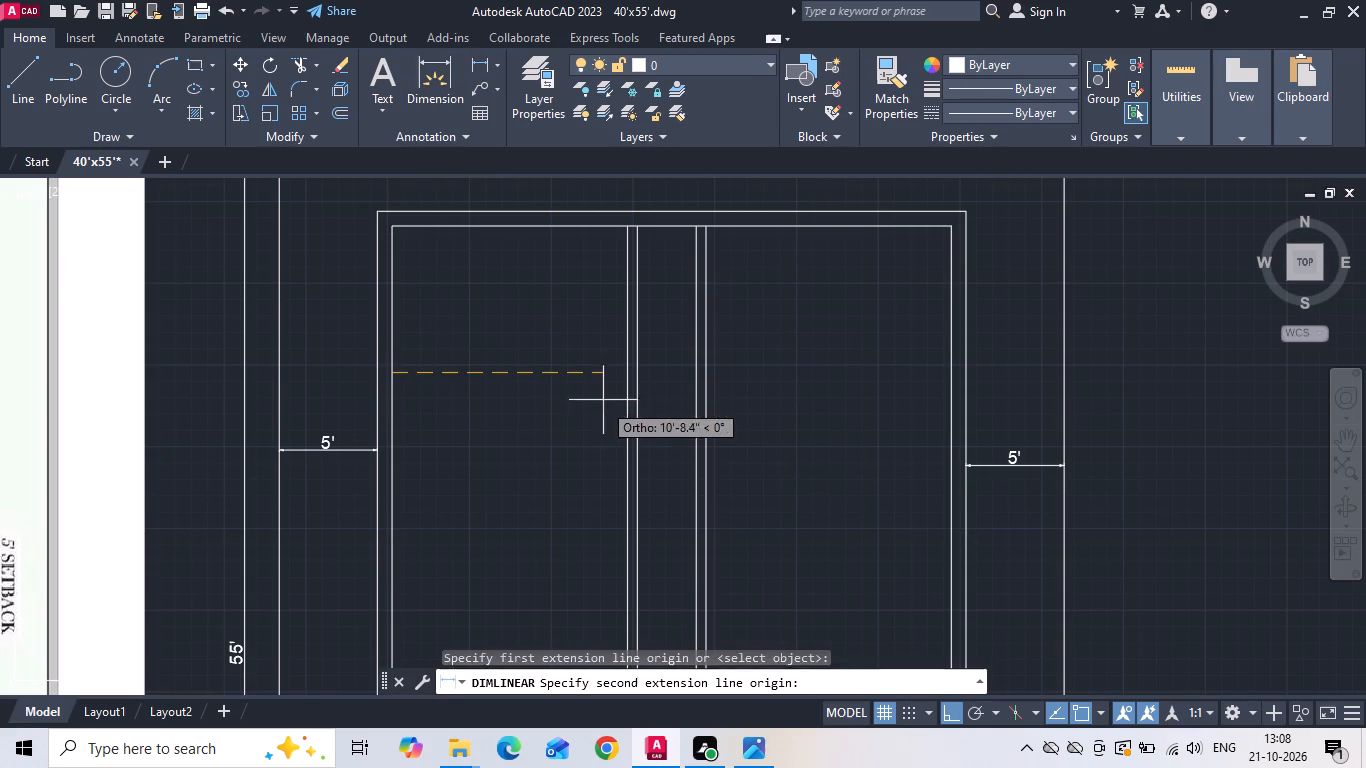
click(625, 372)
scroll(624, 363, up, 1)
click(624, 363)
Add a linear dimension for the kitchen's width, from its partition to the inner right wall line.
scroll(567, 406, down, 1)
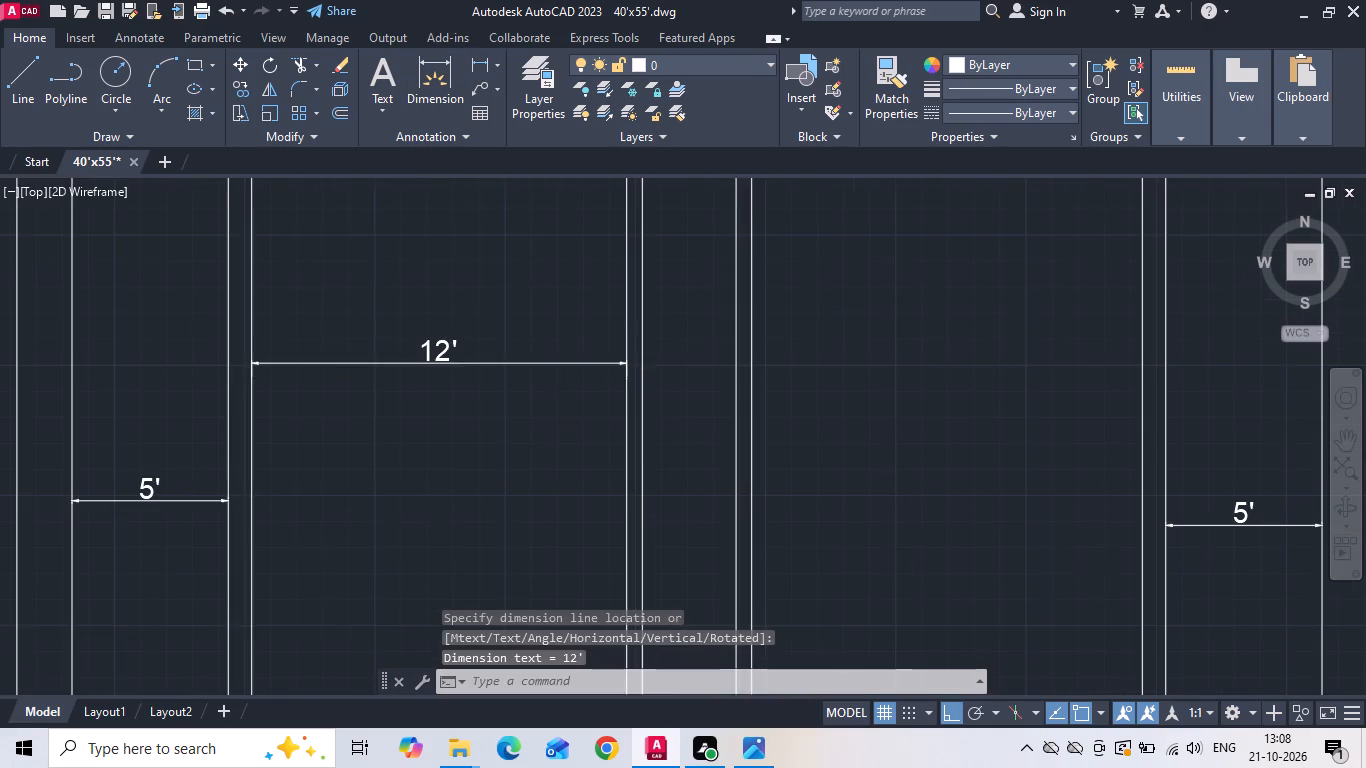
scroll(705, 378, up, 1)
key(space)
click(664, 342)
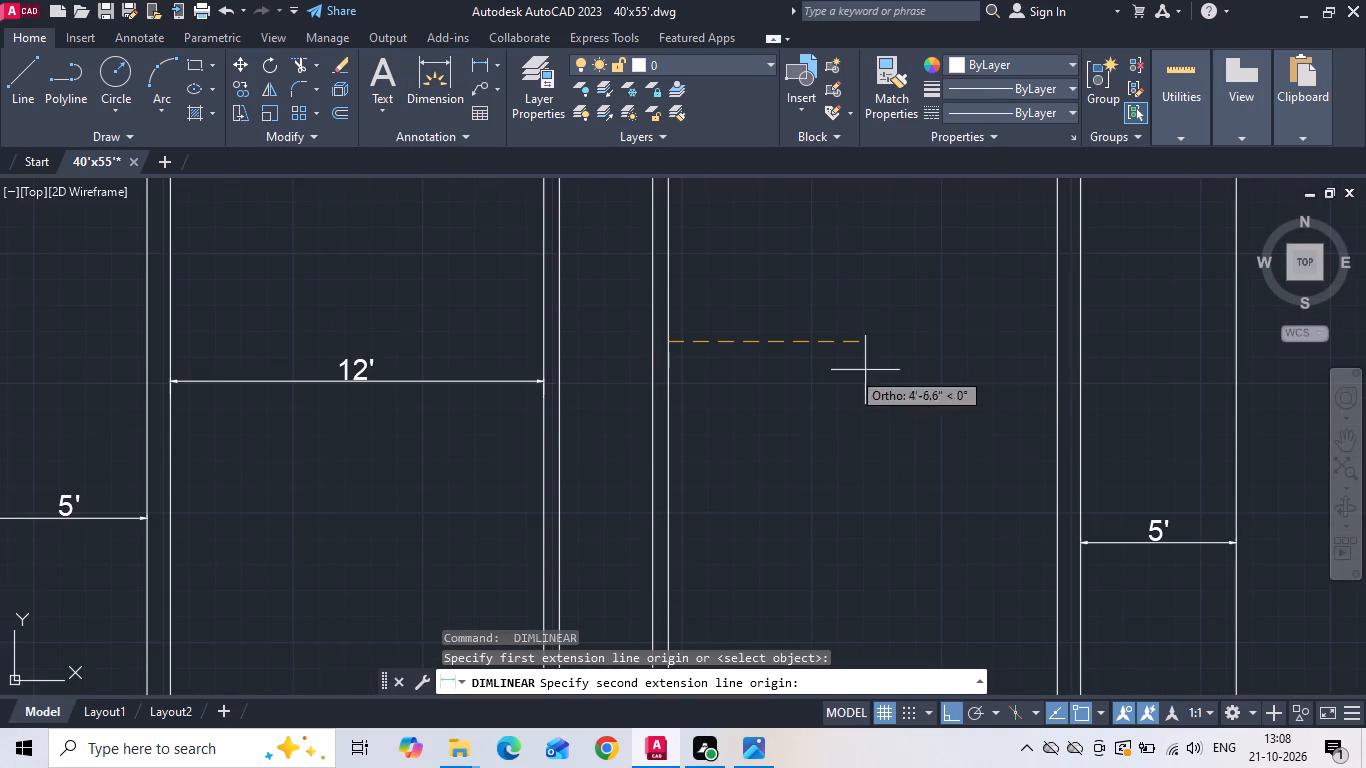
click(1059, 344)
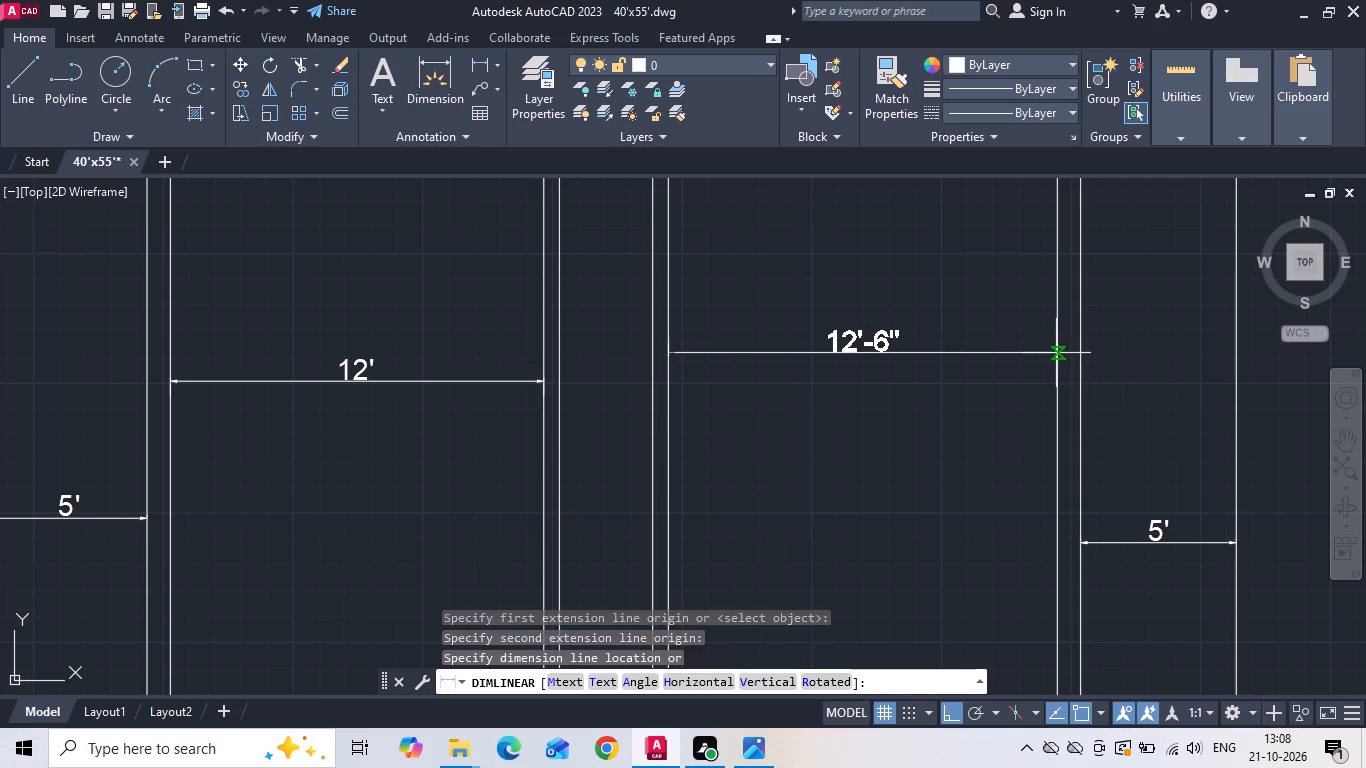
click(1056, 353)
Add a linear dimension for the gap between the two vertical partitions, just below the inner top wall line.
scroll(1003, 398, down, 1)
middle_drag(224, 420, 519, 509)
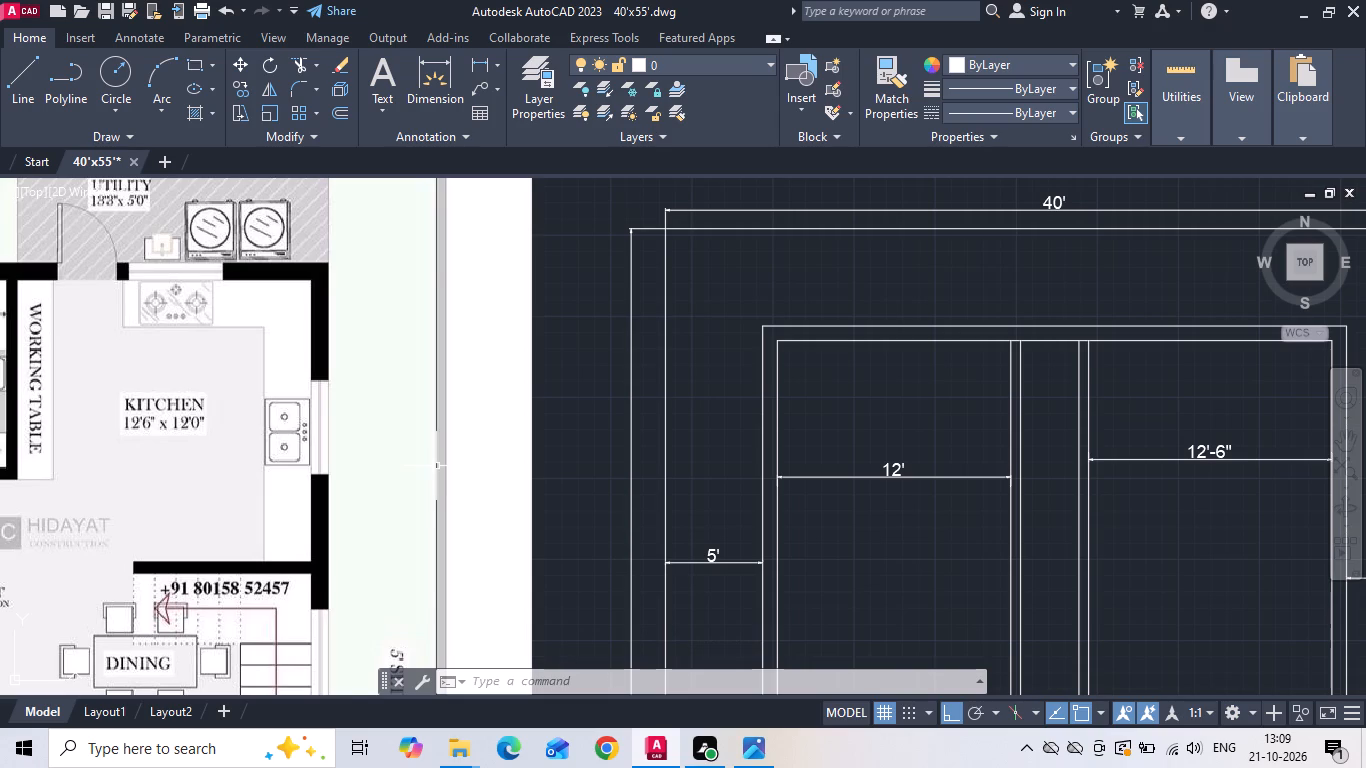
scroll(435, 466, down, 1)
middle_drag(404, 494, 396, 475)
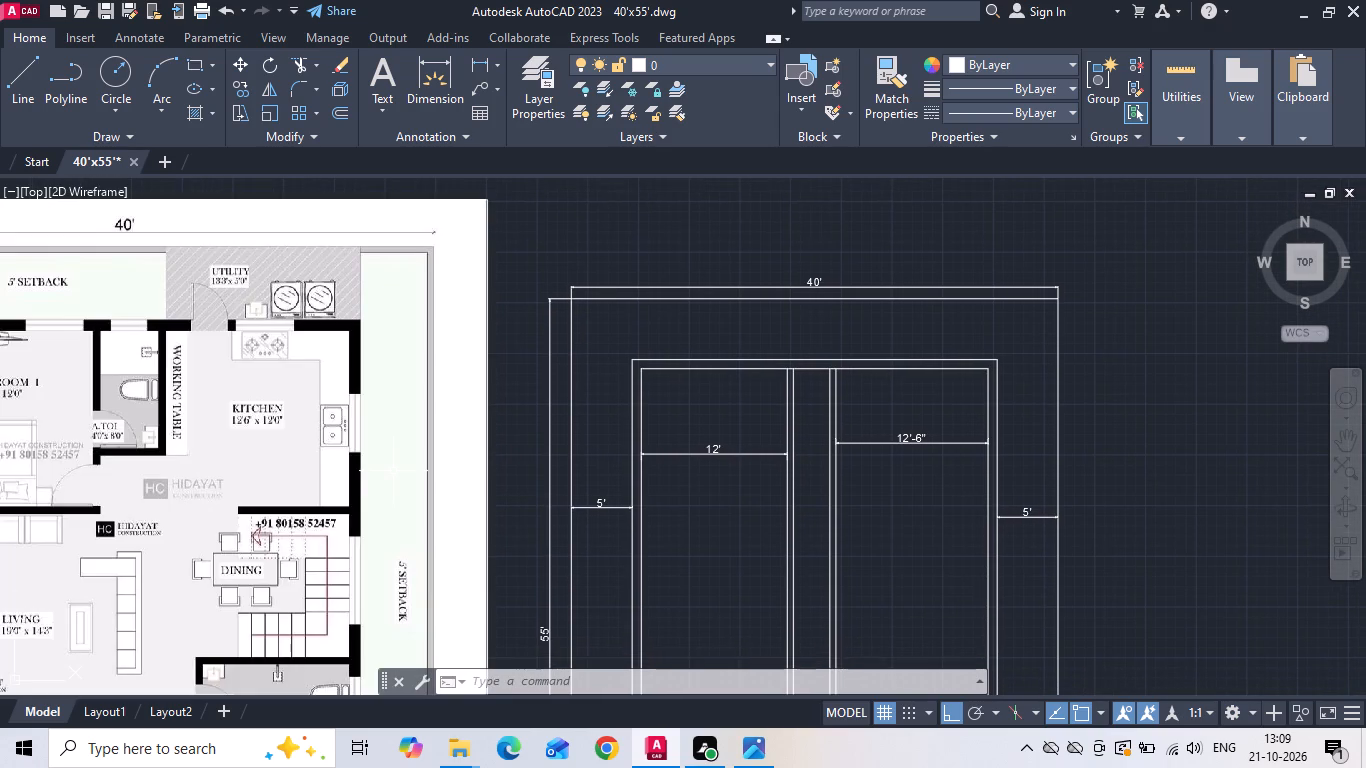
click(476, 64)
scroll(856, 405, up, 2)
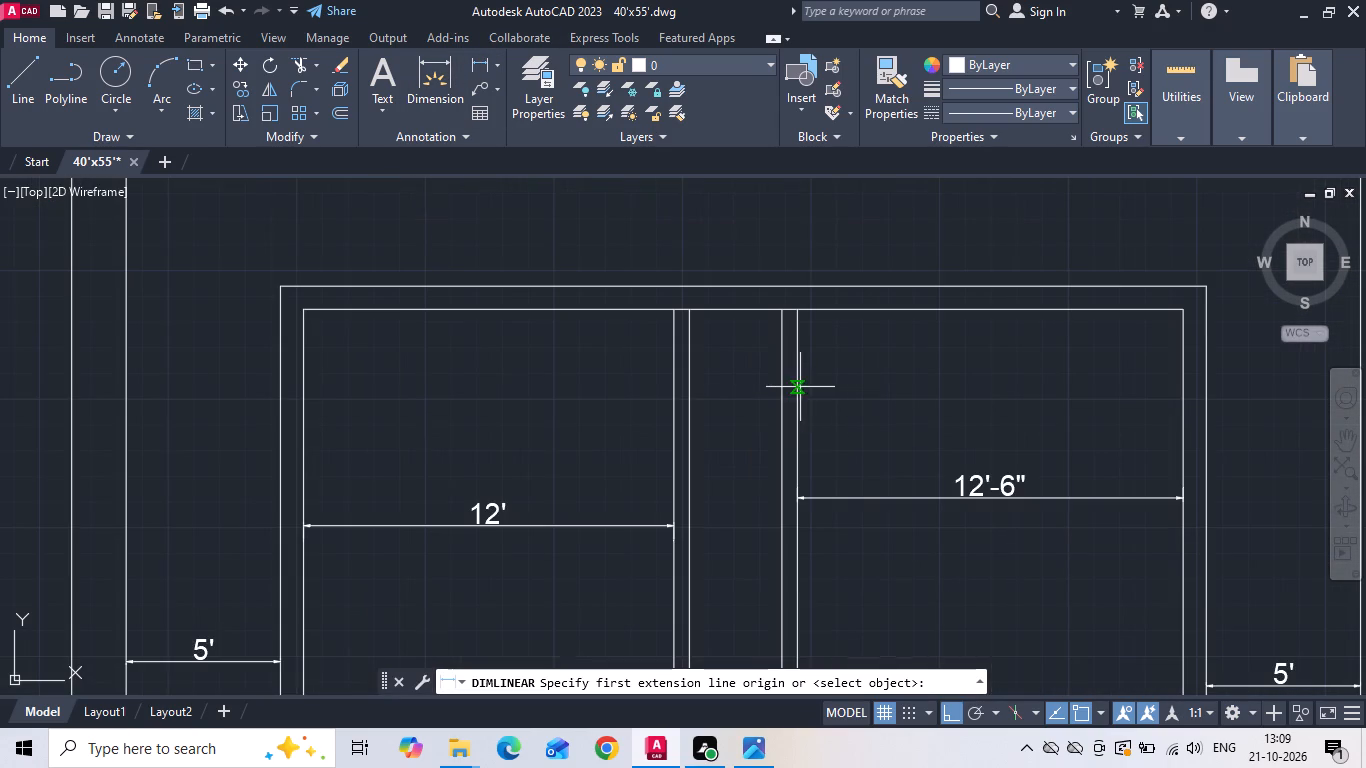
click(781, 374)
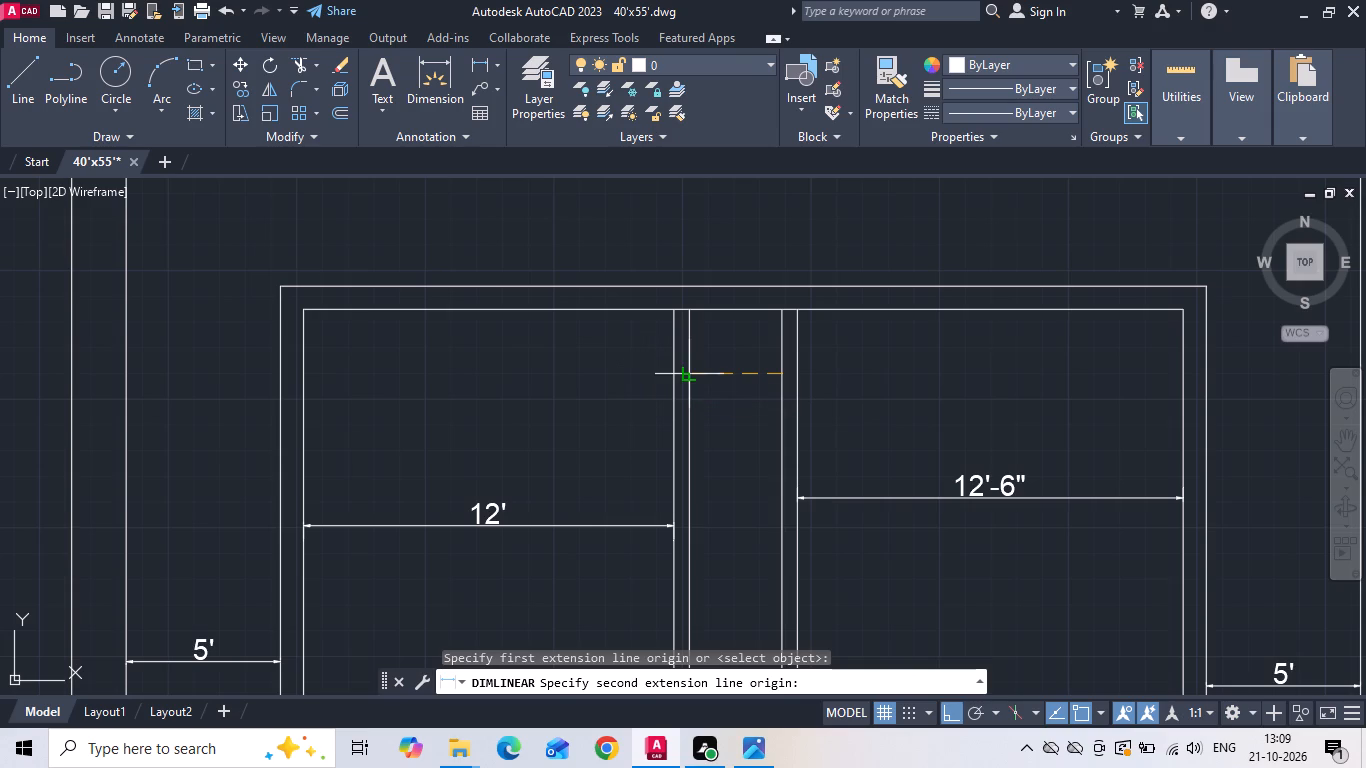
click(691, 370)
scroll(698, 383, up, 1)
click(698, 383)
scroll(792, 348, down, 1)
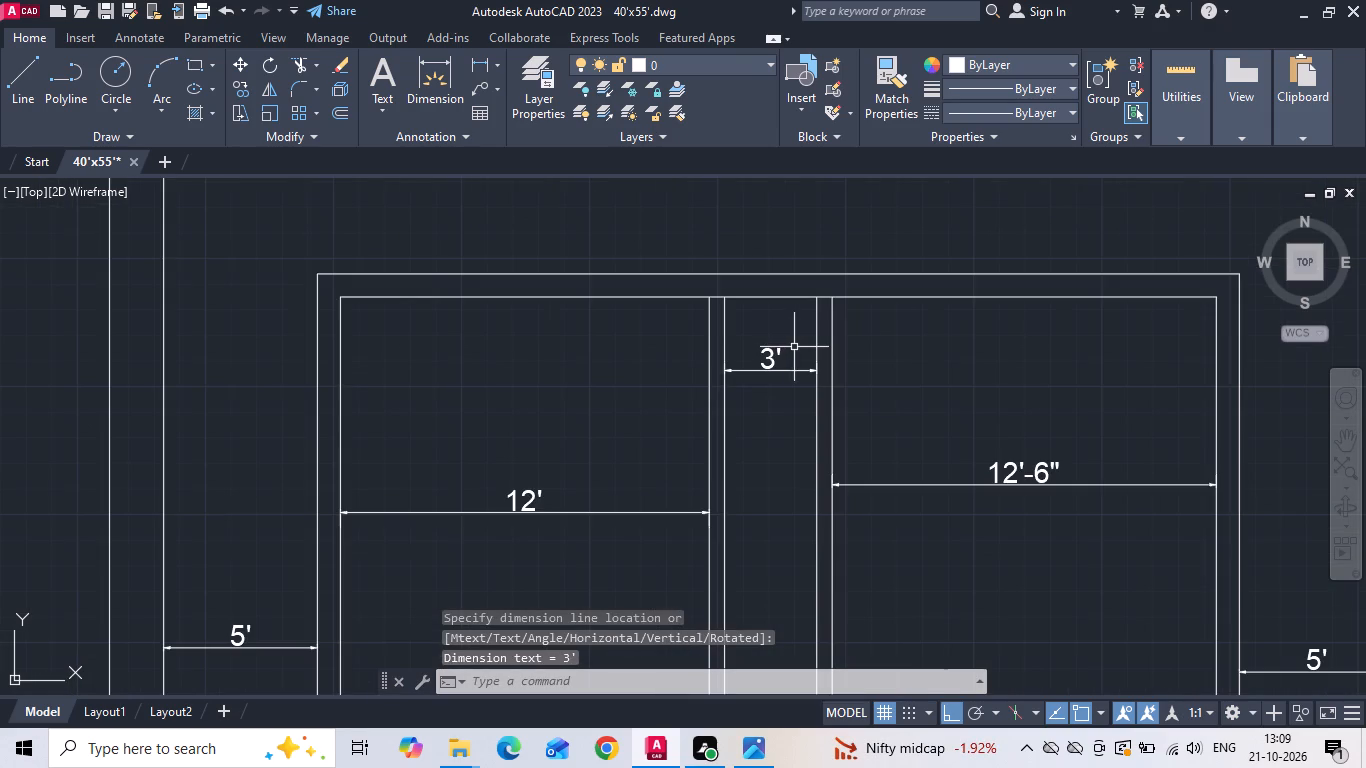
Offset the inner top wall line 12' downward to mark the depth of Bedroom 1 and the kitchen.
scroll(794, 373, down, 3)
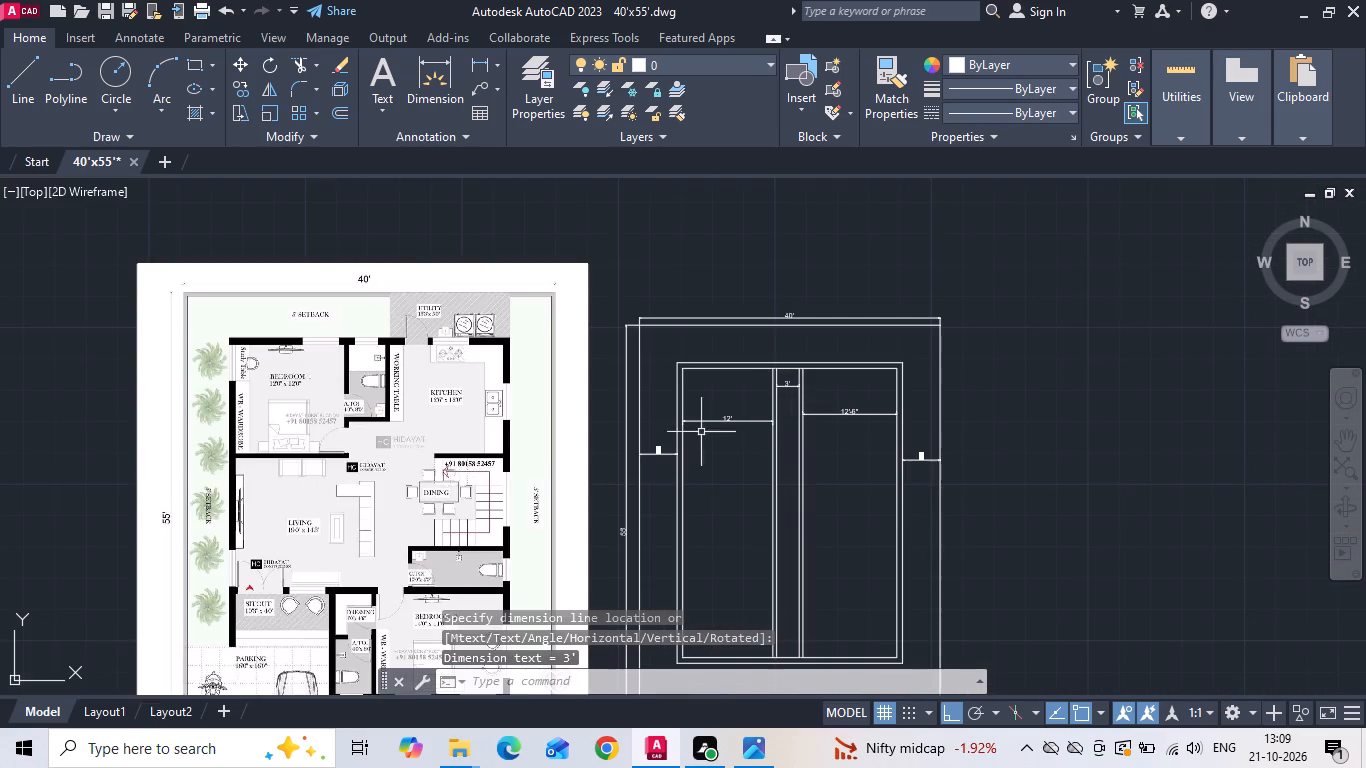
scroll(248, 379, up, 1)
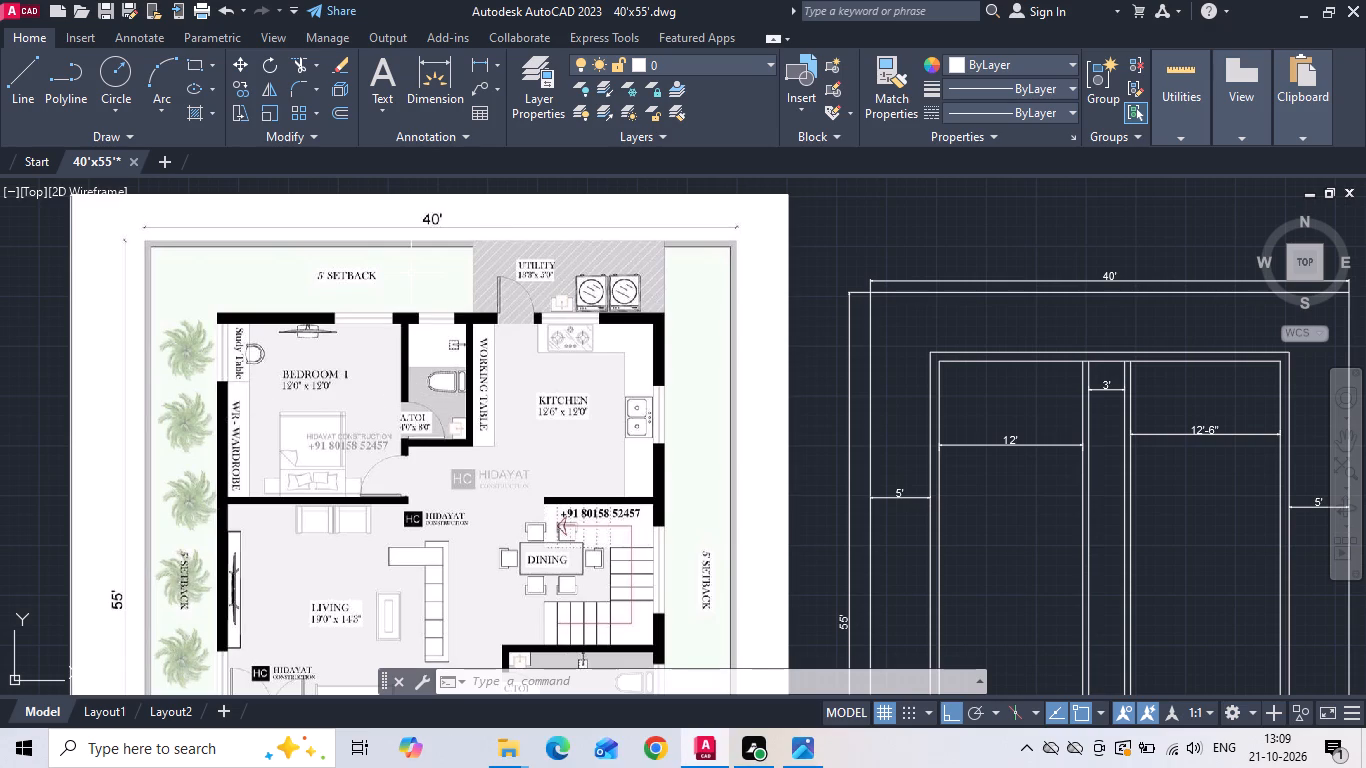
scroll(411, 273, up, 1)
scroll(367, 285, down, 2)
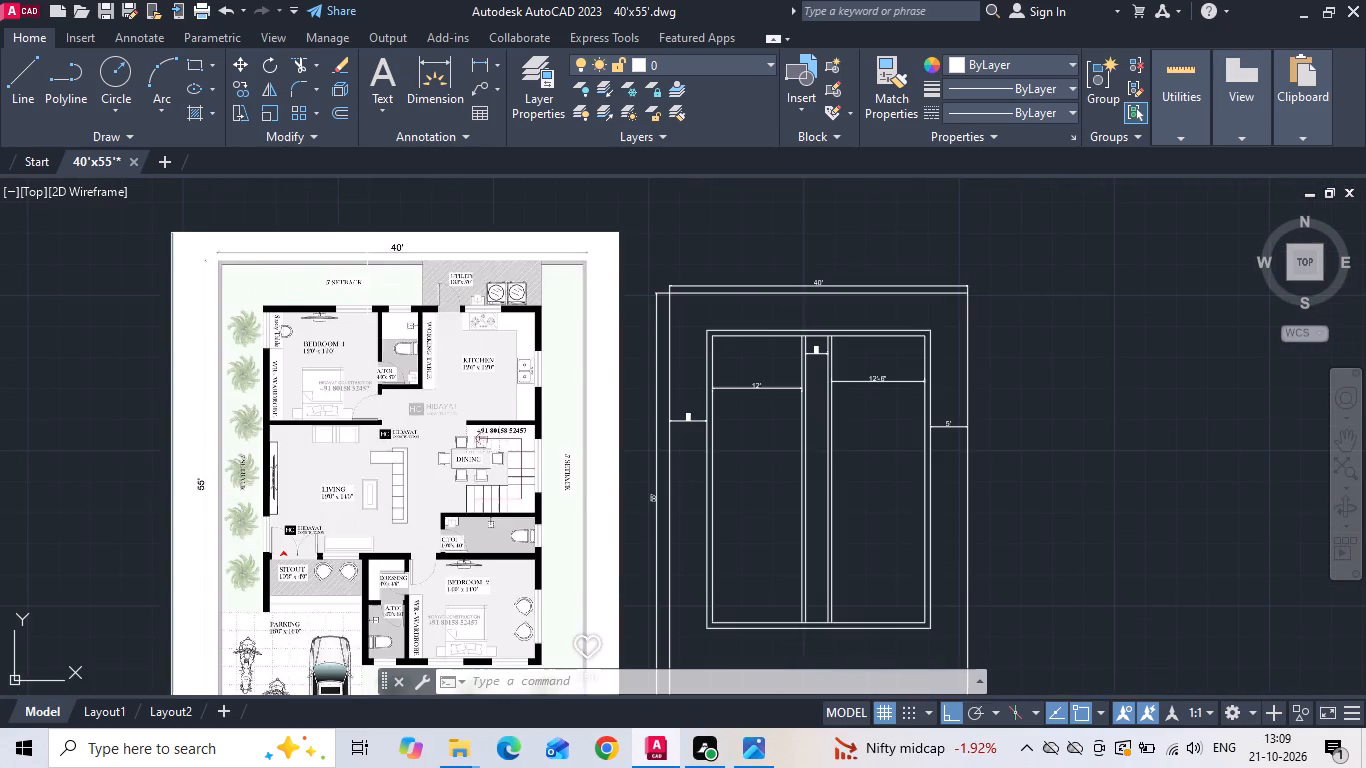
scroll(353, 452, up, 2)
scroll(204, 421, down, 1)
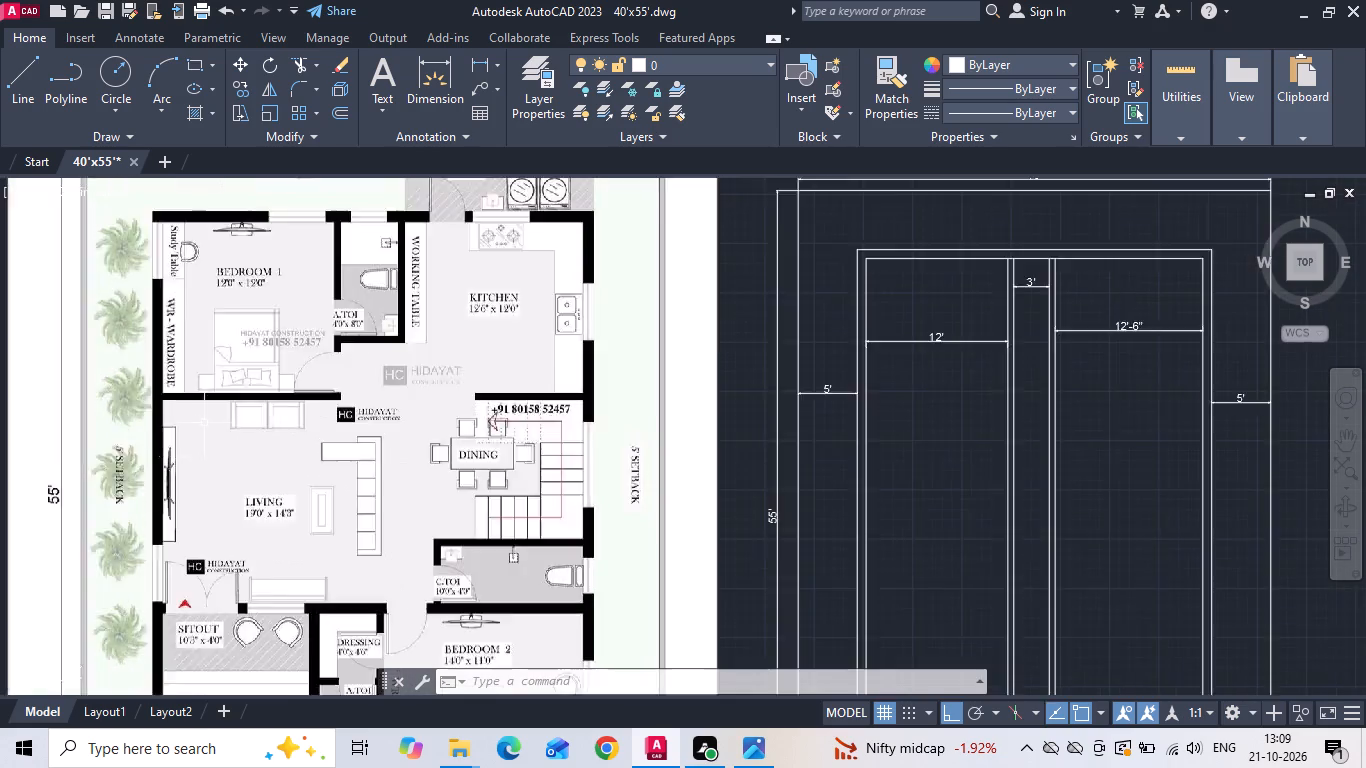
scroll(198, 445, down, 1)
scroll(229, 402, up, 2)
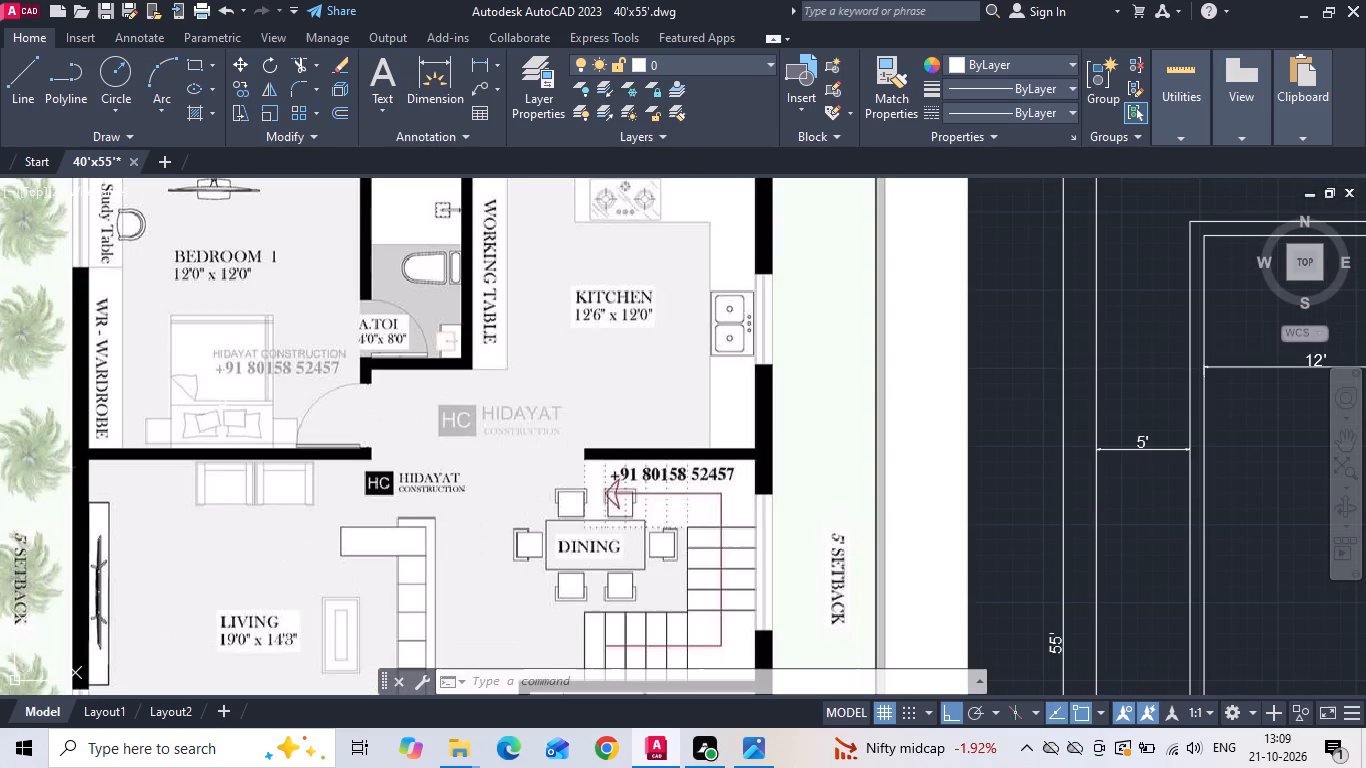
text(o 12)
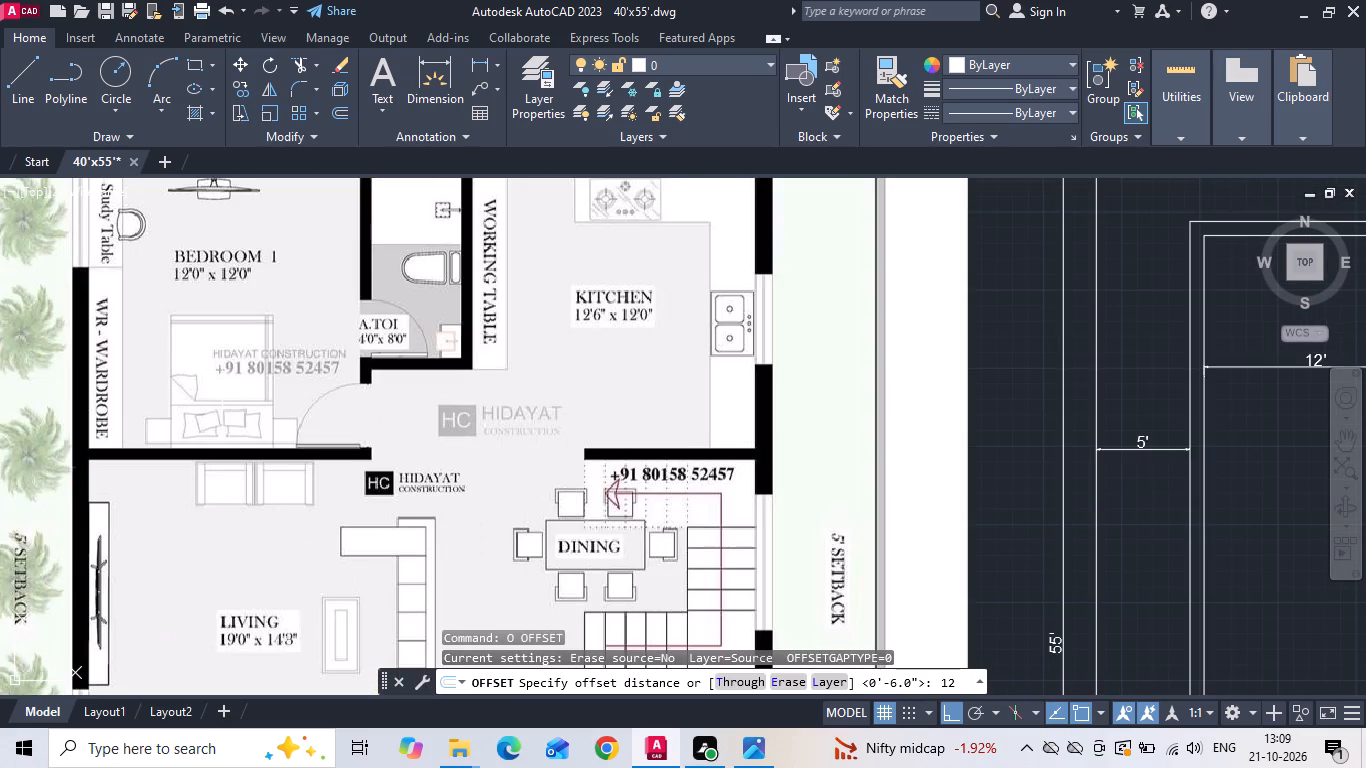
key(apostrophe)
key(Return)
scroll(145, 416, down, 1)
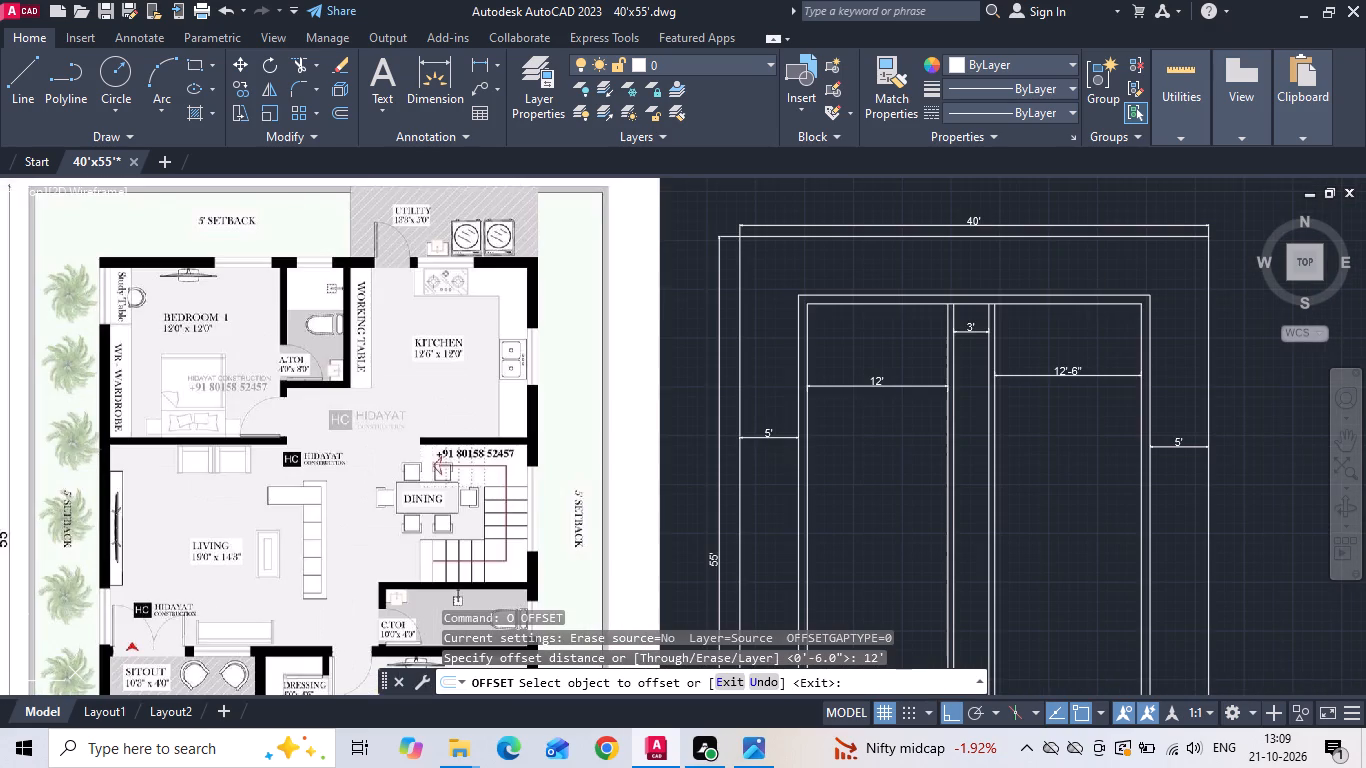
click(839, 305)
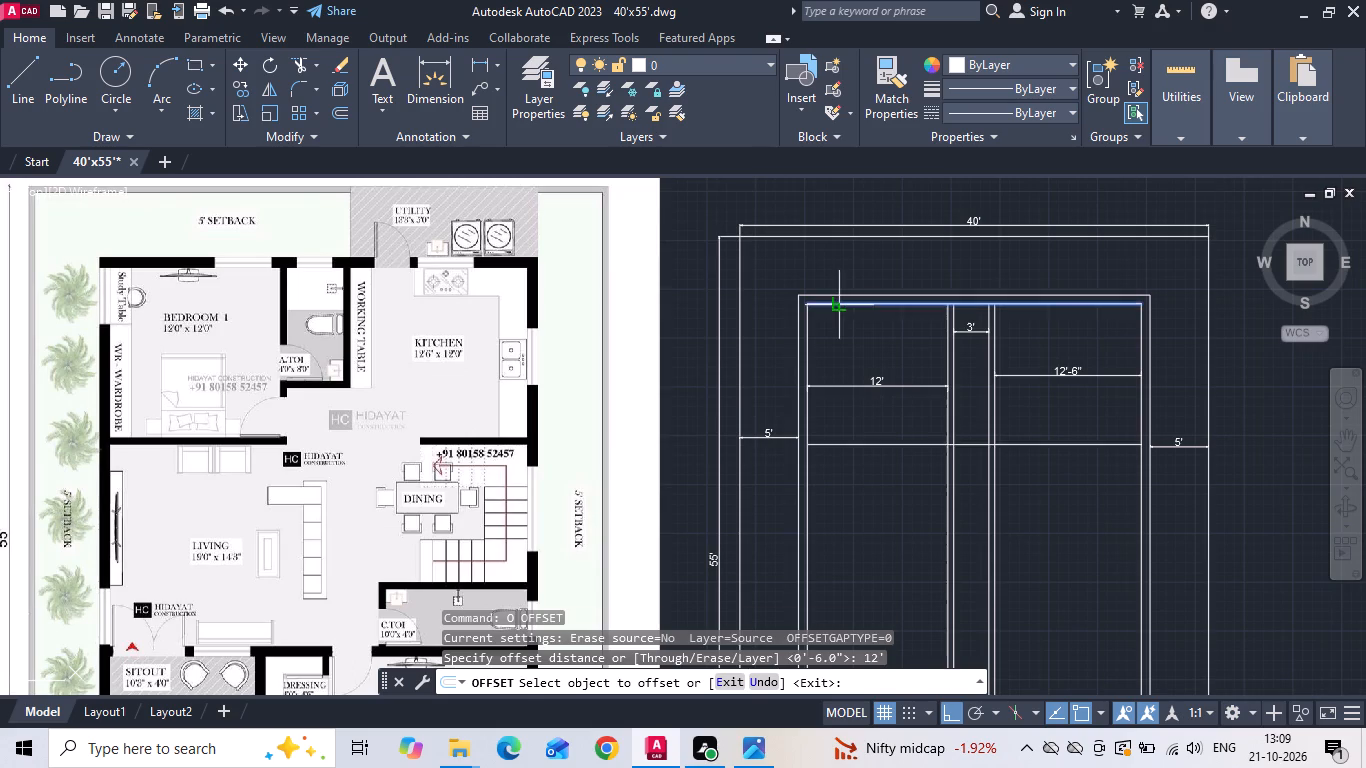
click(846, 388)
scroll(65, 449, up, 1)
key(Escape)
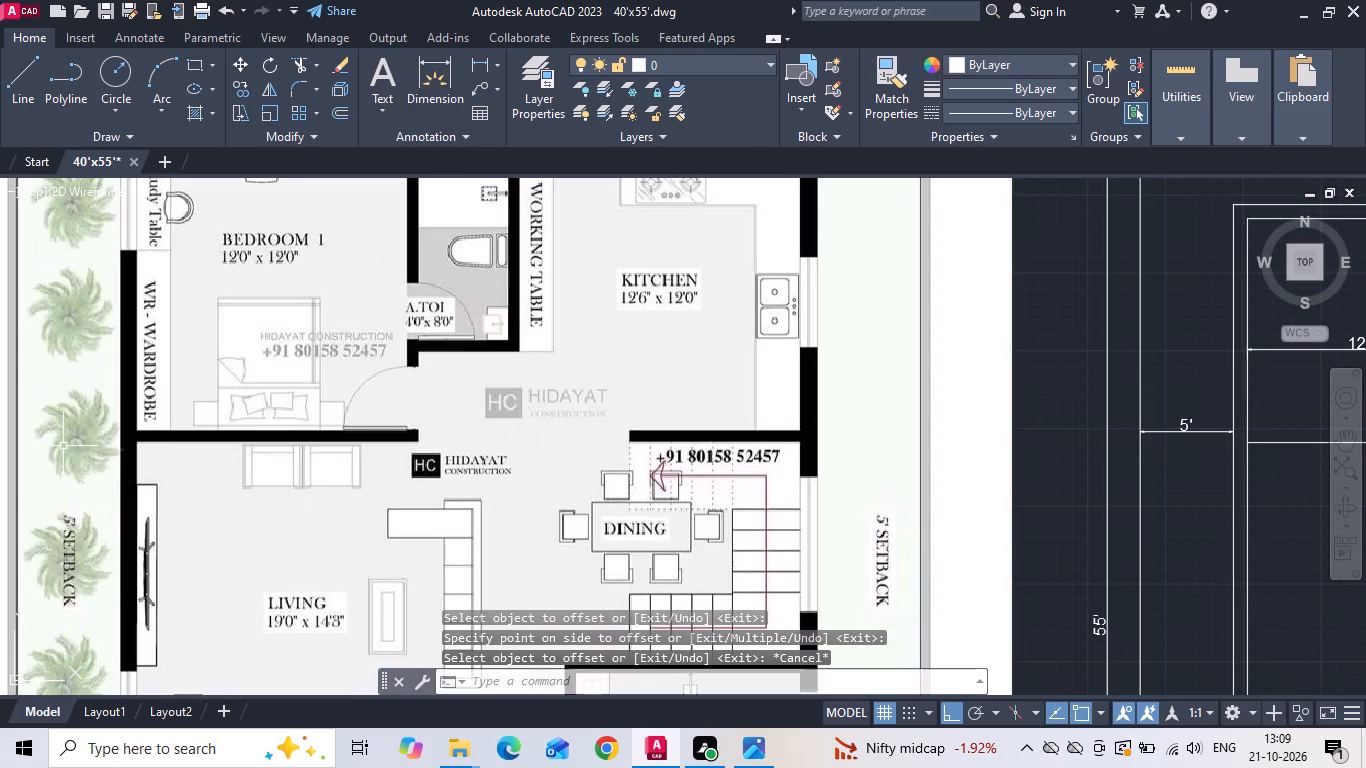
Offset the new horizontal line 6" downward to give the partition below Bedroom 1 its thickness.
key(o)
key(space)
text(6)
key(space)
scroll(59, 421, down, 1)
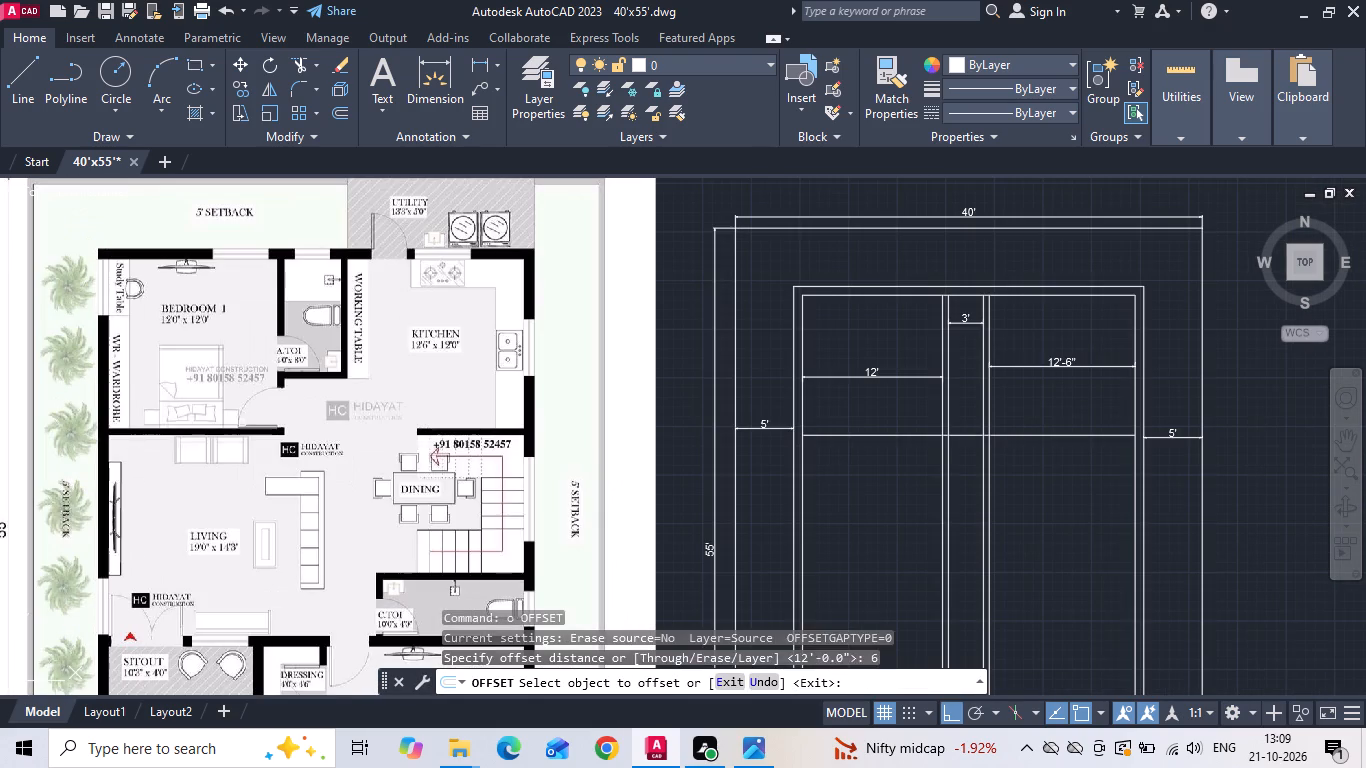
click(844, 435)
click(840, 466)
key(Escape)
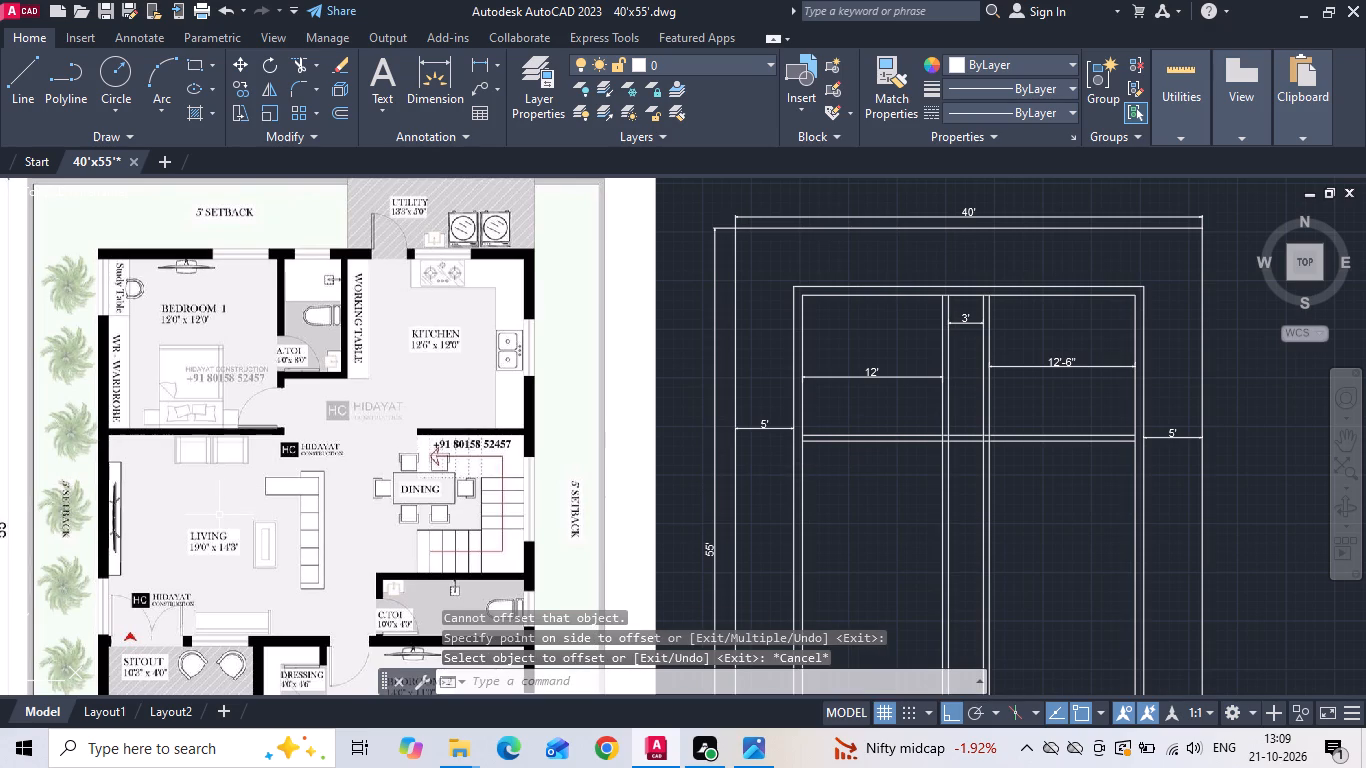
Offset the lower line of that horizontal partition 14'3" downward to mark the living room's depth.
text(o 1)
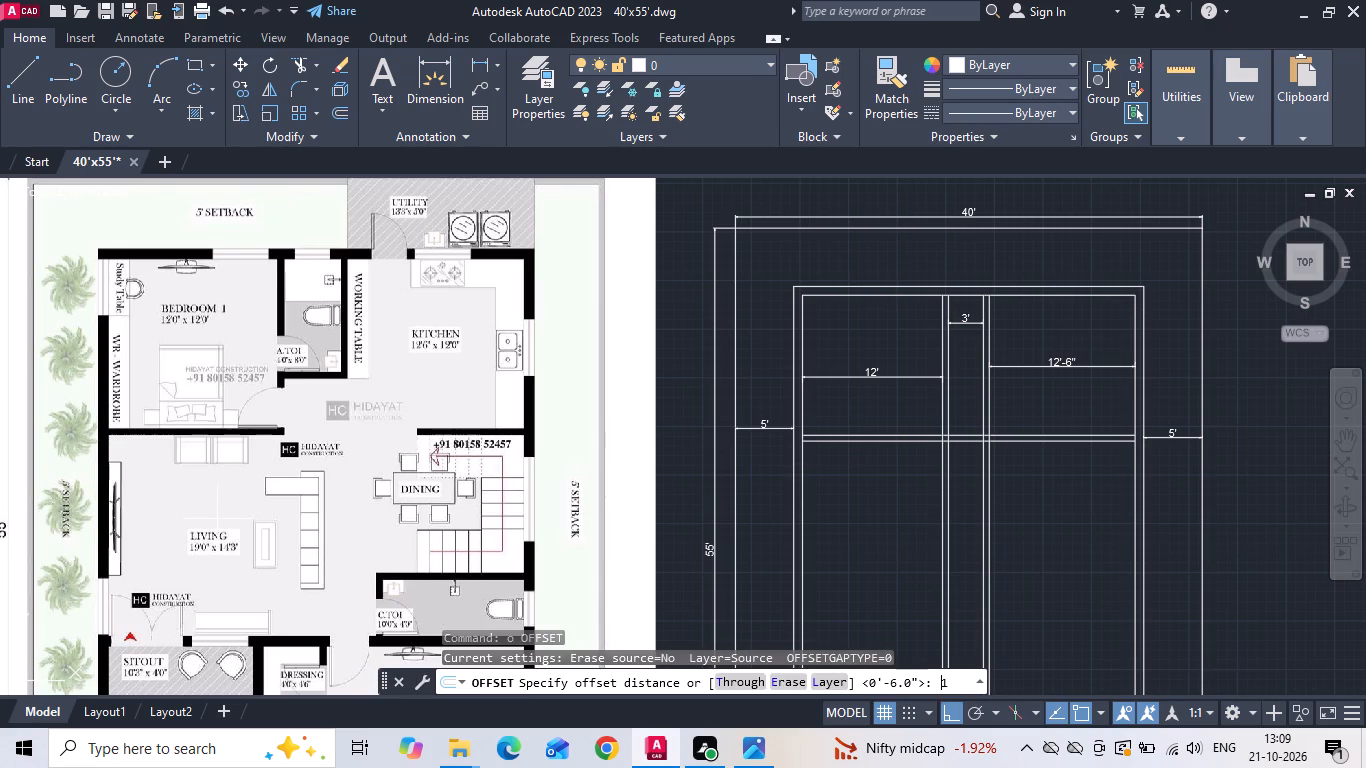
text(4')
text(3)
key(space)
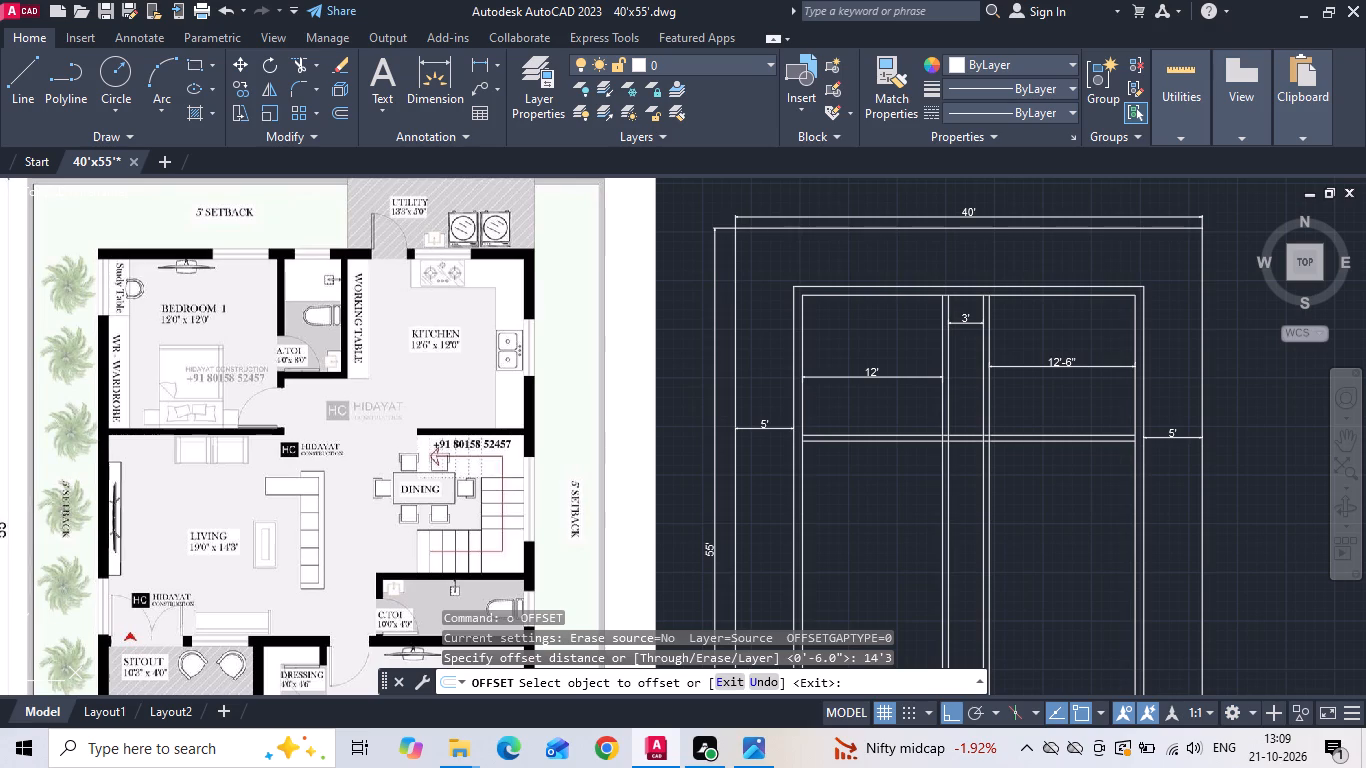
click(825, 439)
click(825, 506)
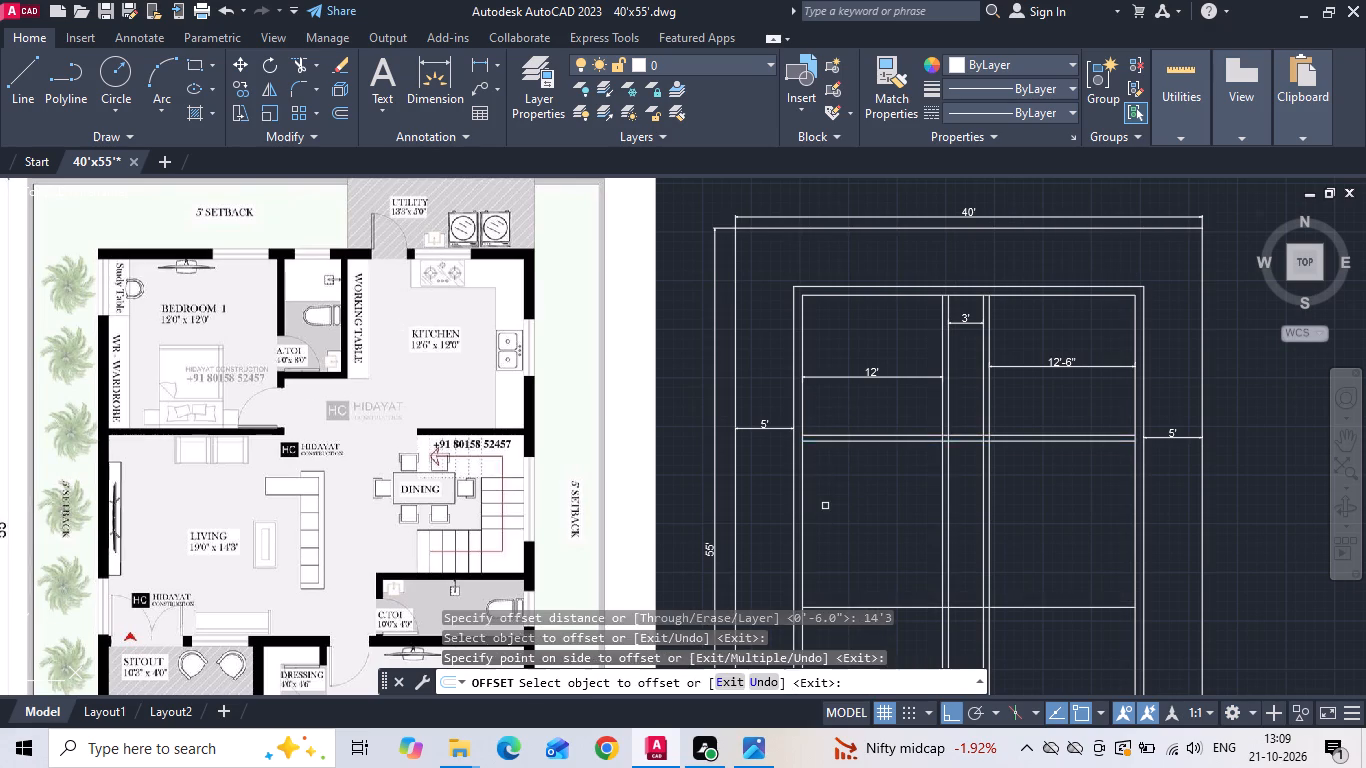
middle_drag(824, 499, 787, 330)
key(Escape)
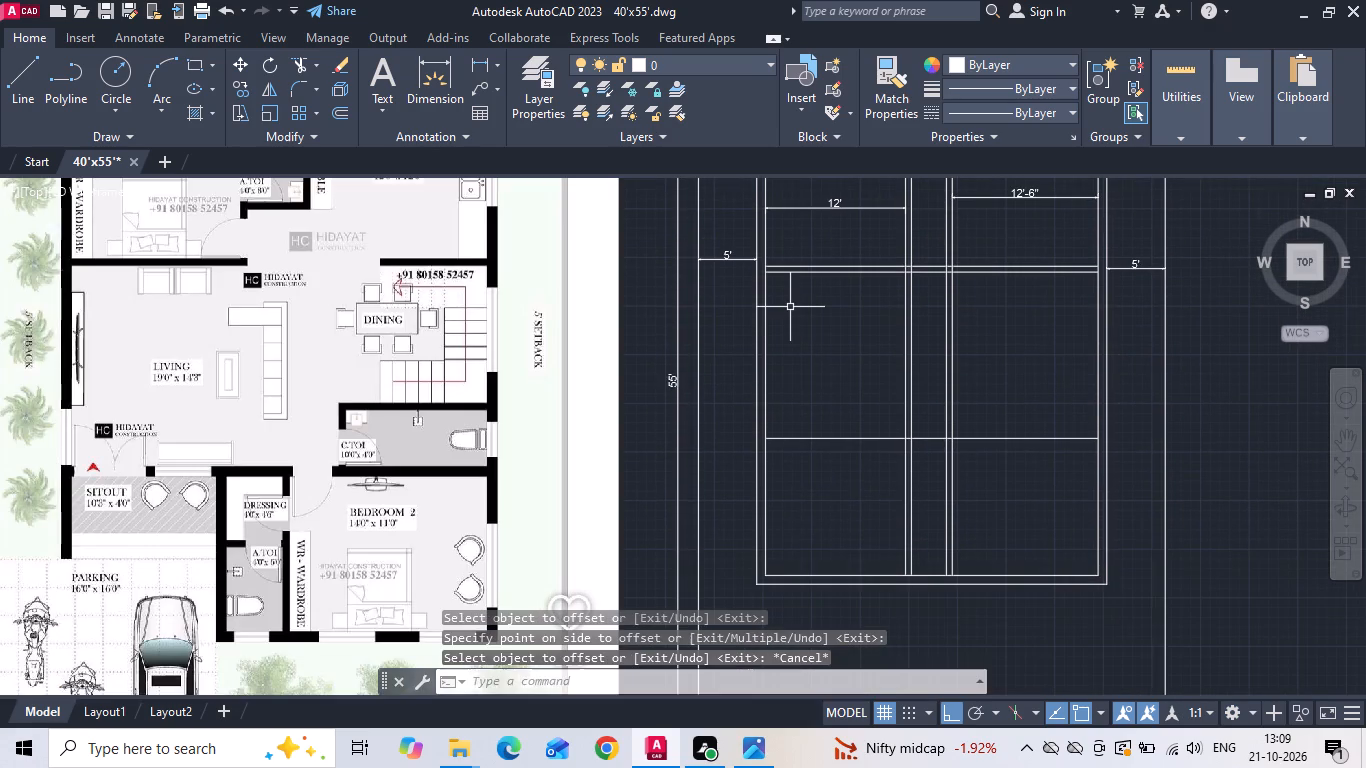
Offset the living room's lower boundary line 9" downward to form the wall thickness.
text(o 9)
key(space)
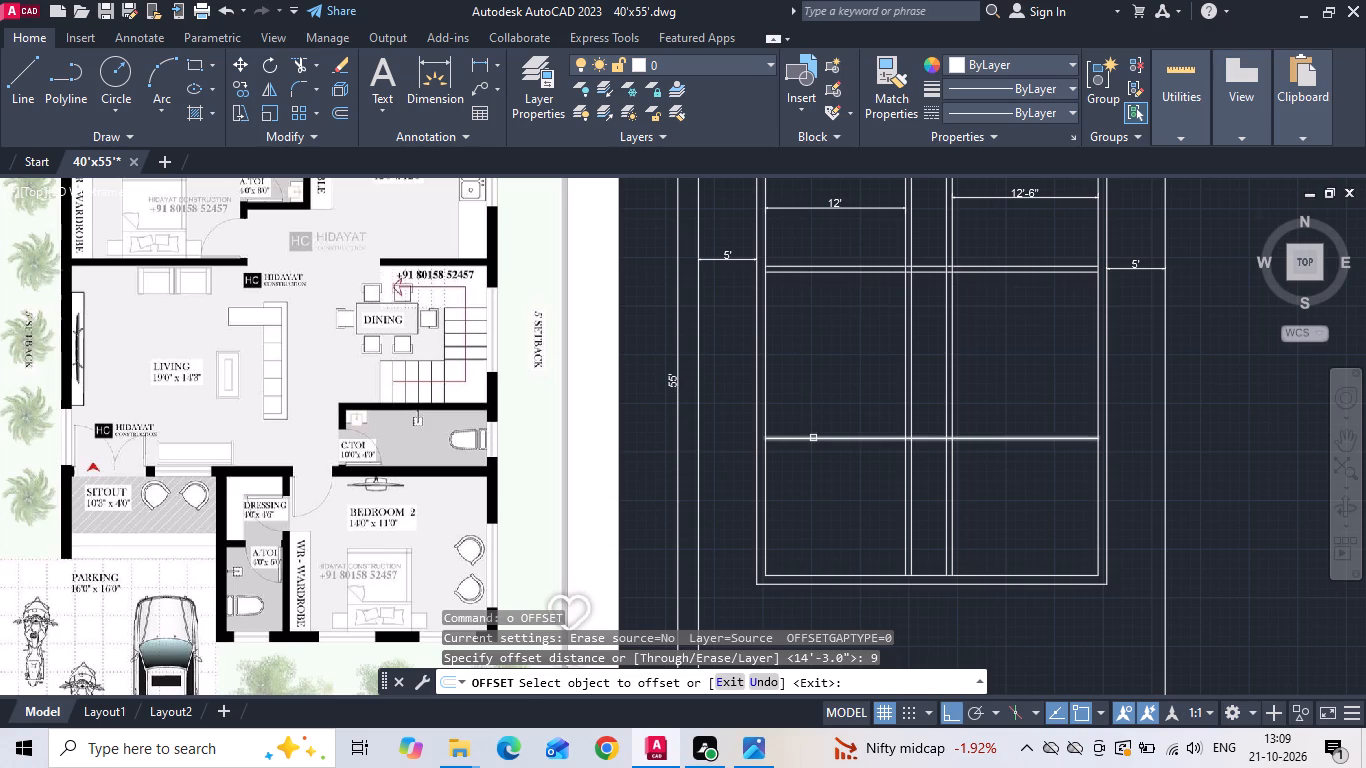
click(813, 438)
click(814, 470)
middle_drag(805, 452, 792, 428)
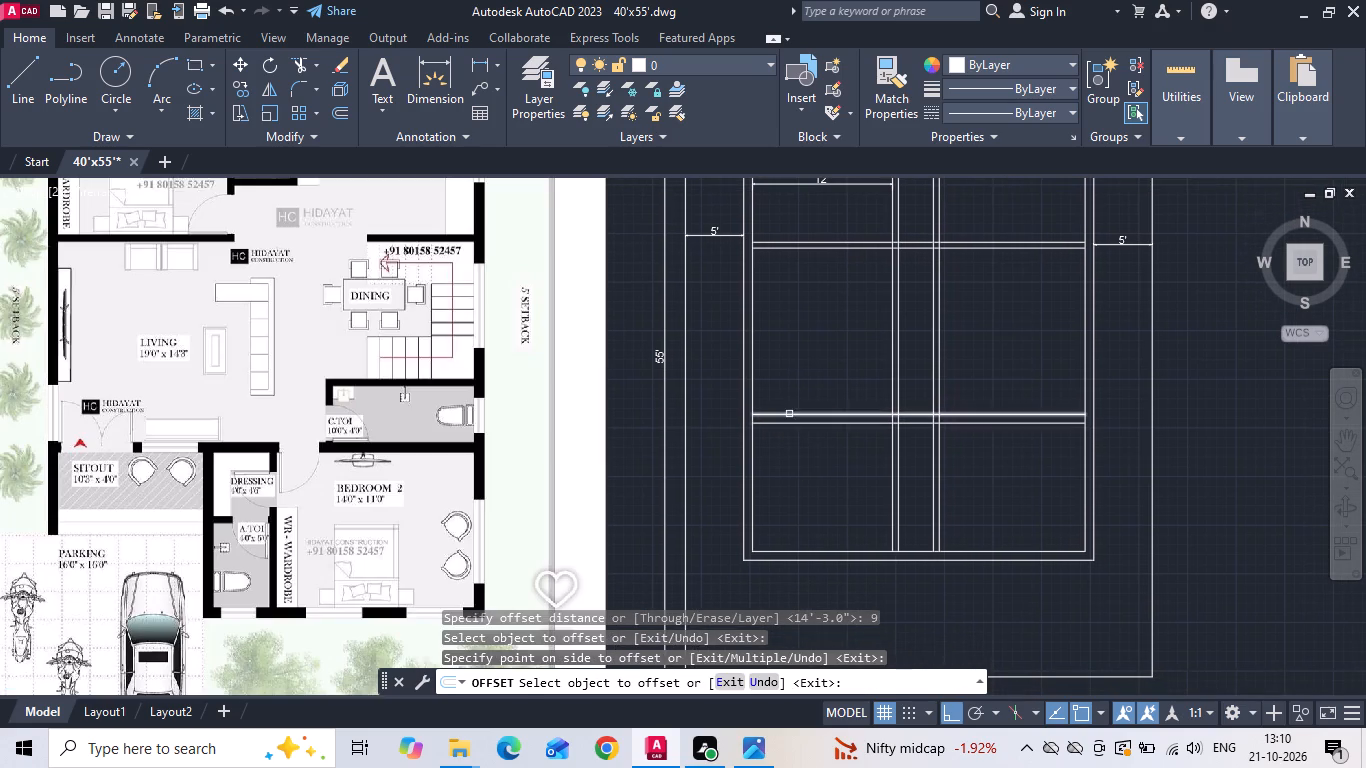
key(Escape)
Measure Bedroom 2's depth from the lower horizontal wall to the inner bottom wall line with a linear dimension preview.
click(479, 65)
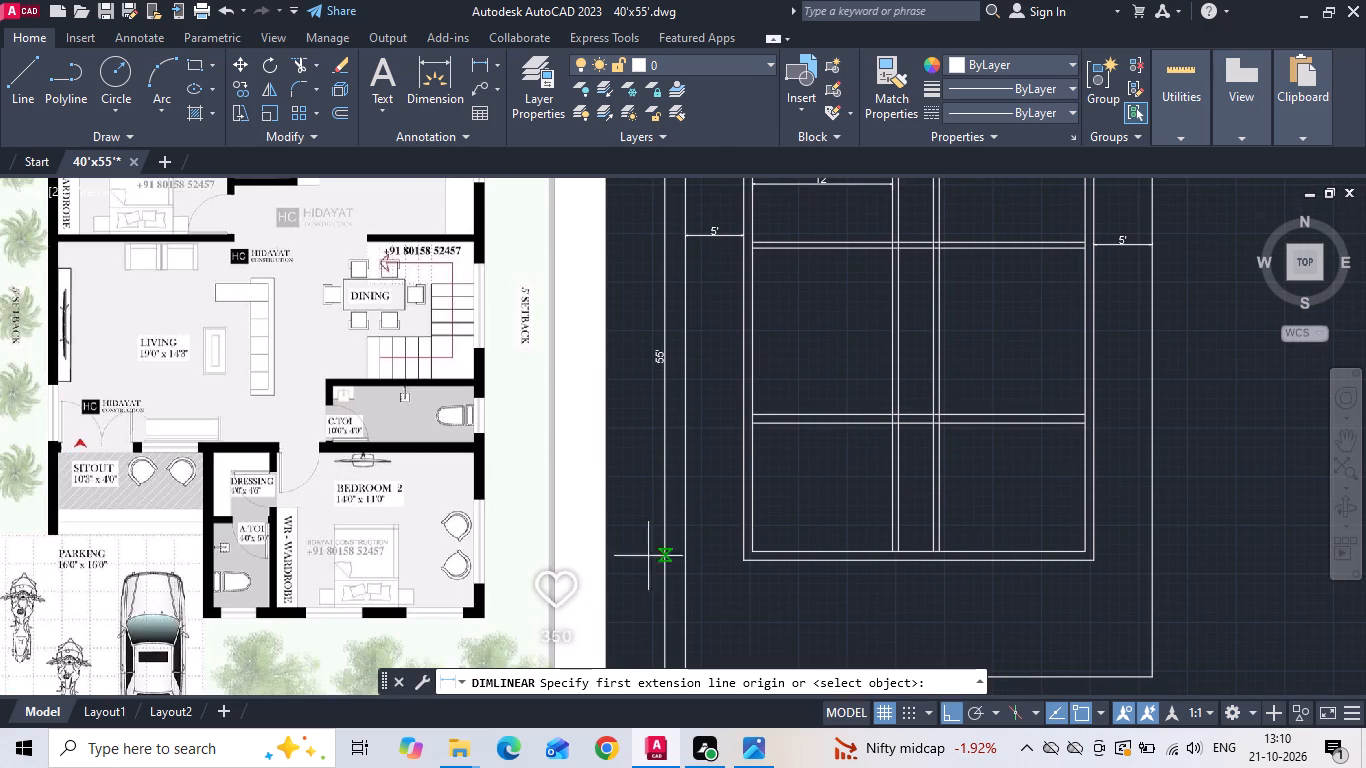
scroll(402, 526, up, 2)
scroll(338, 448, down, 2)
scroll(924, 437, up, 1)
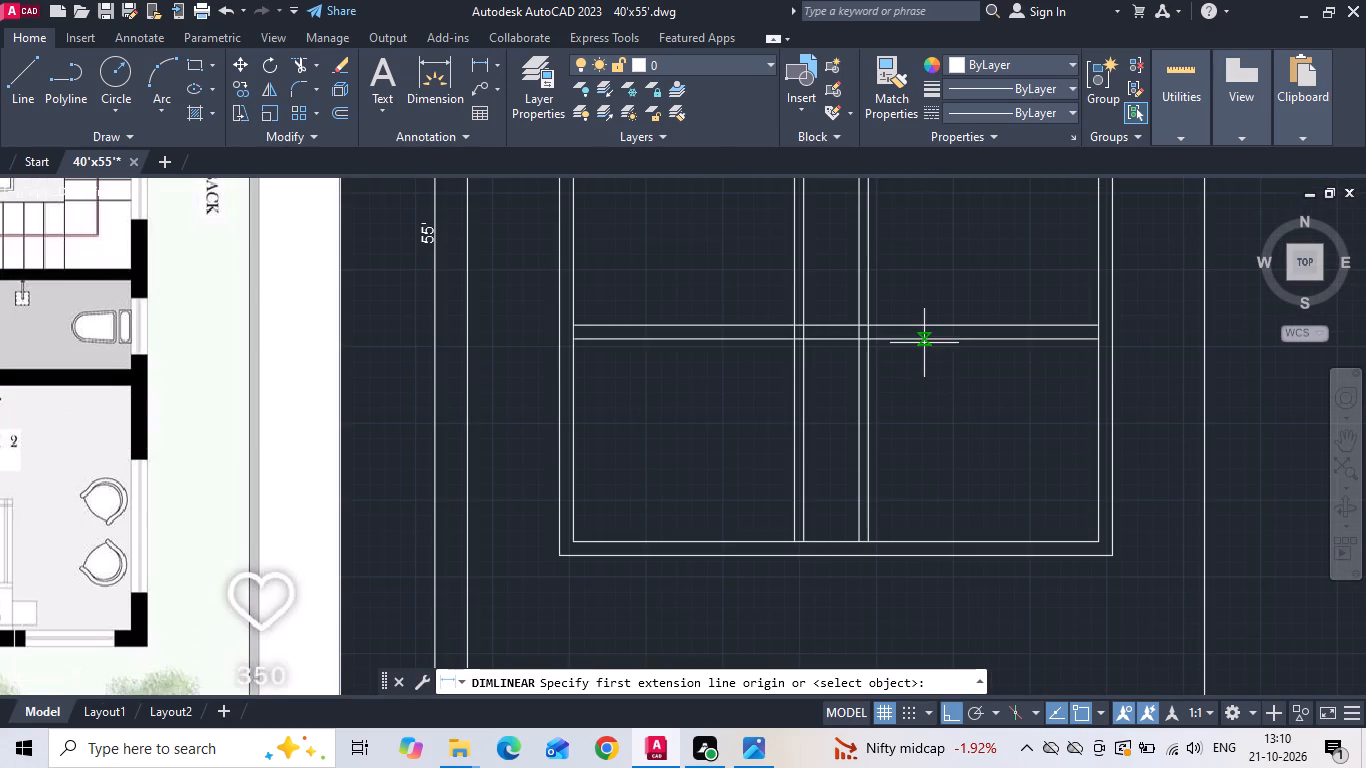
drag(924, 343, 928, 364)
click(925, 541)
scroll(924, 536, up, 2)
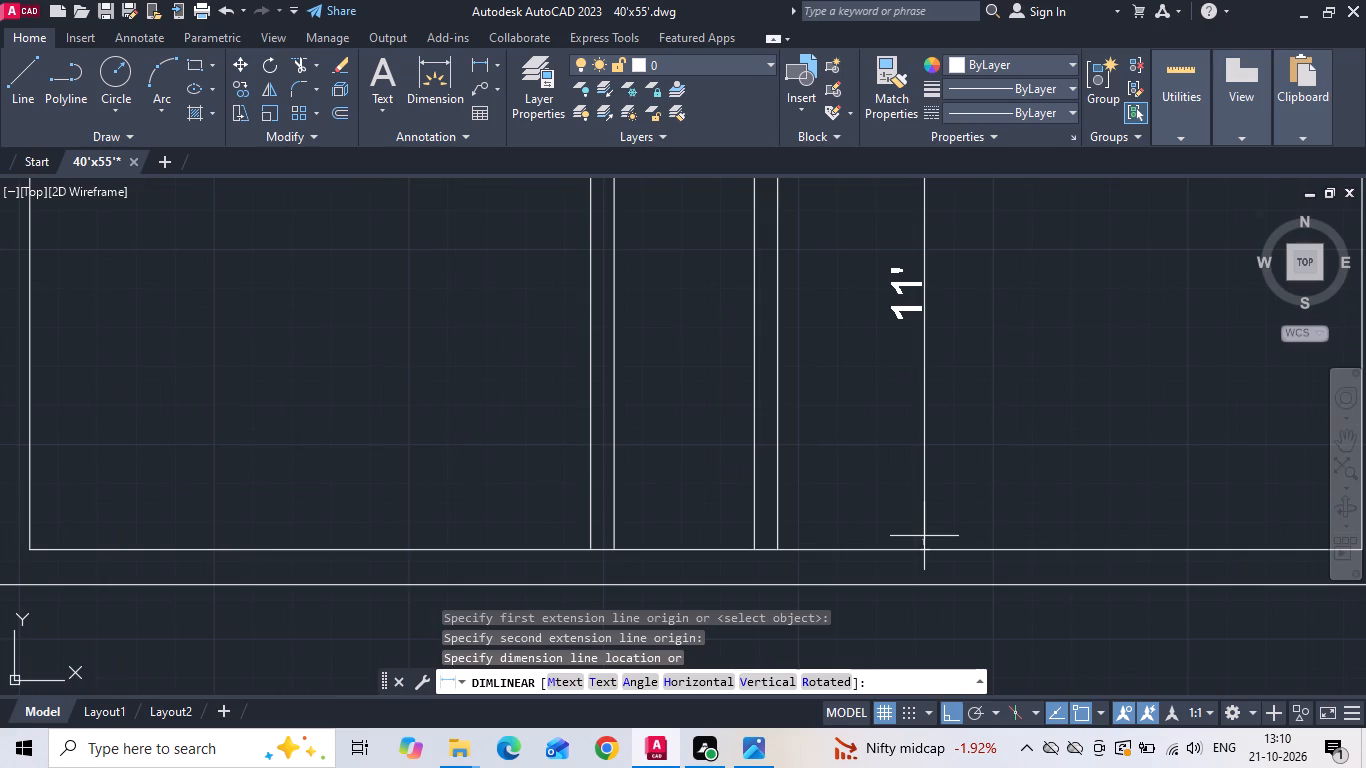
scroll(924, 536, down, 2)
key(Escape)
scroll(924, 537, down, 1)
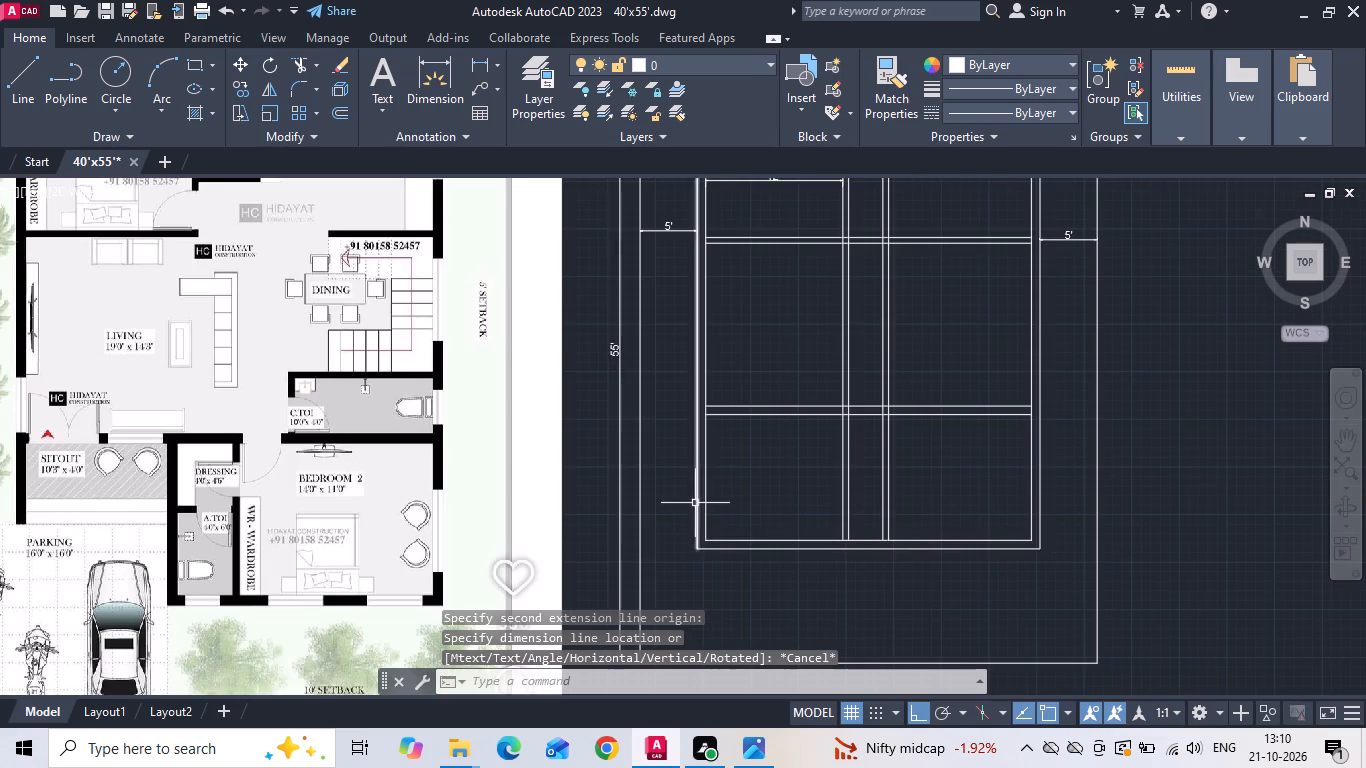
Measure Bedroom 2's possible width from the inner right wall line to each vertical partition using linear dimension previews.
click(482, 65)
scroll(1010, 481, up, 1)
click(1034, 464)
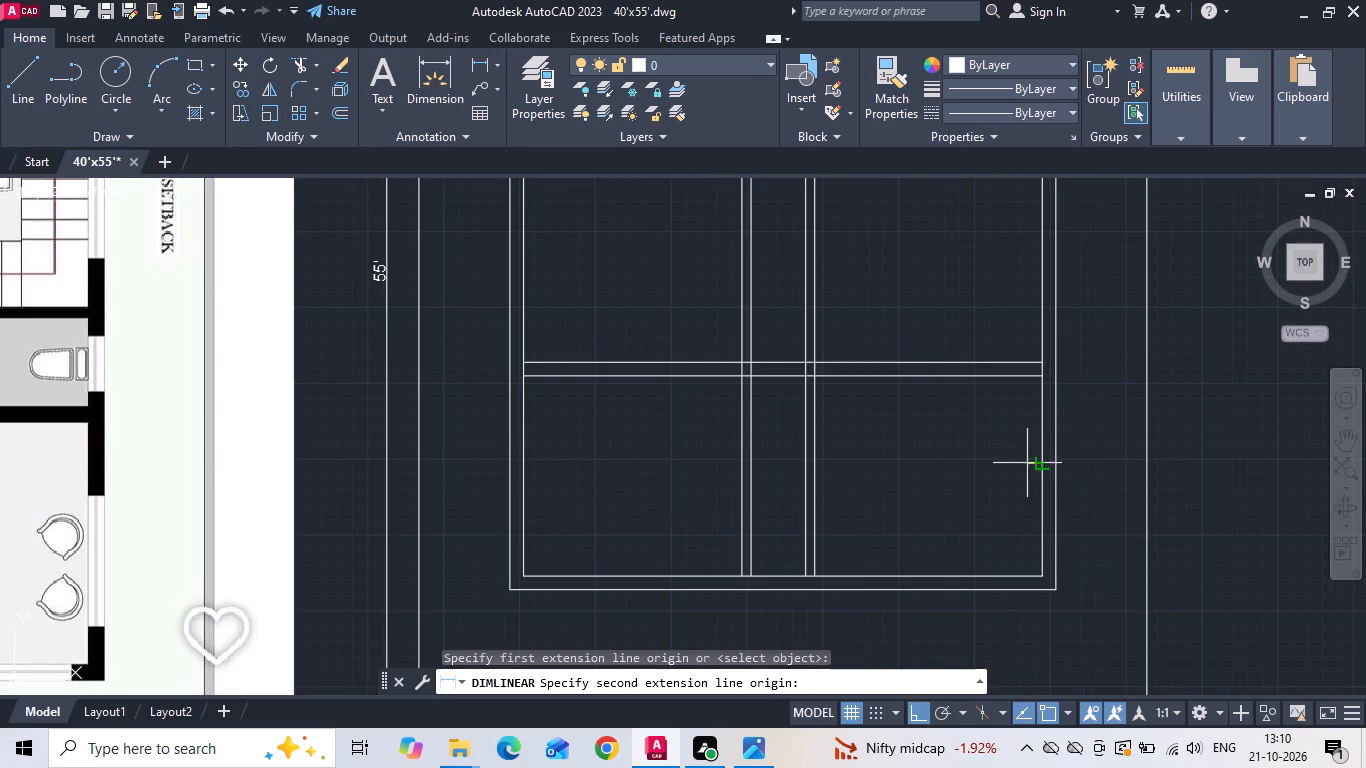
click(822, 464)
key(Escape)
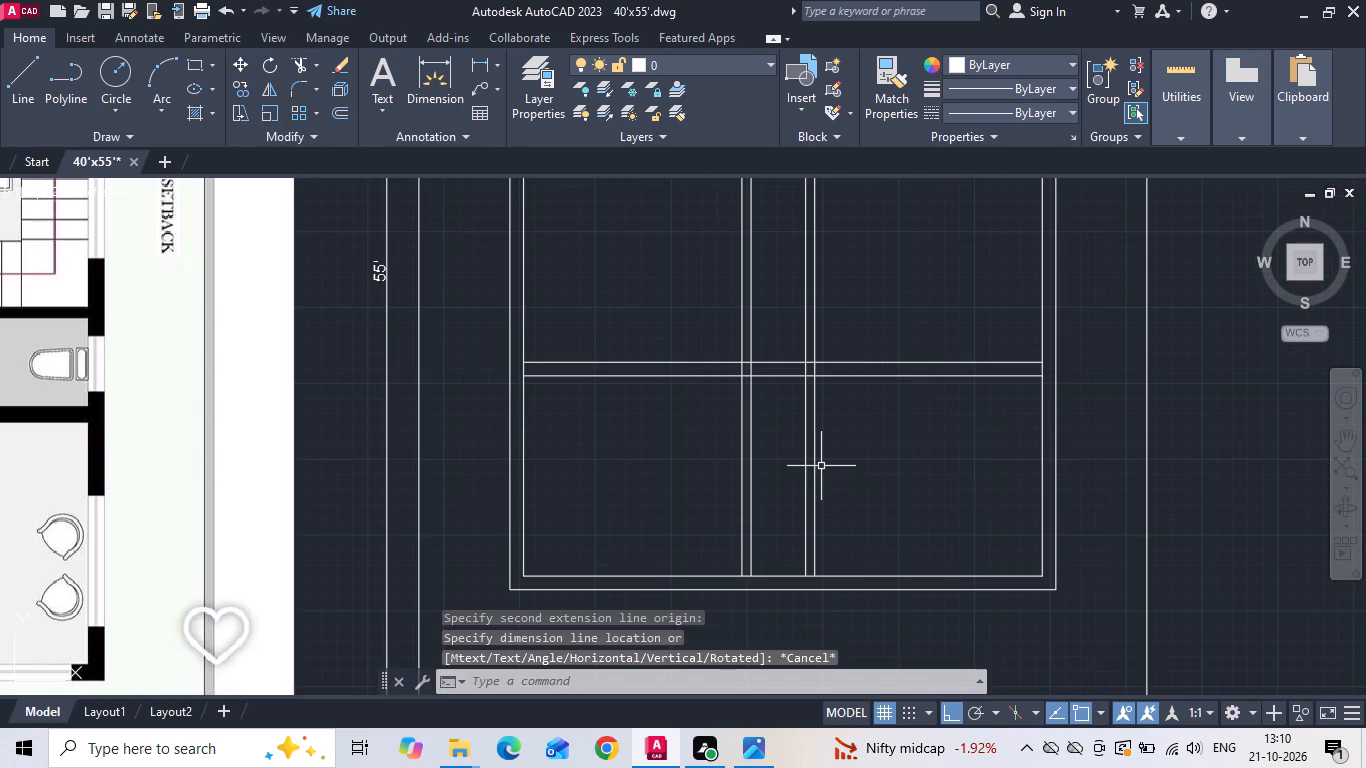
key(space)
click(755, 434)
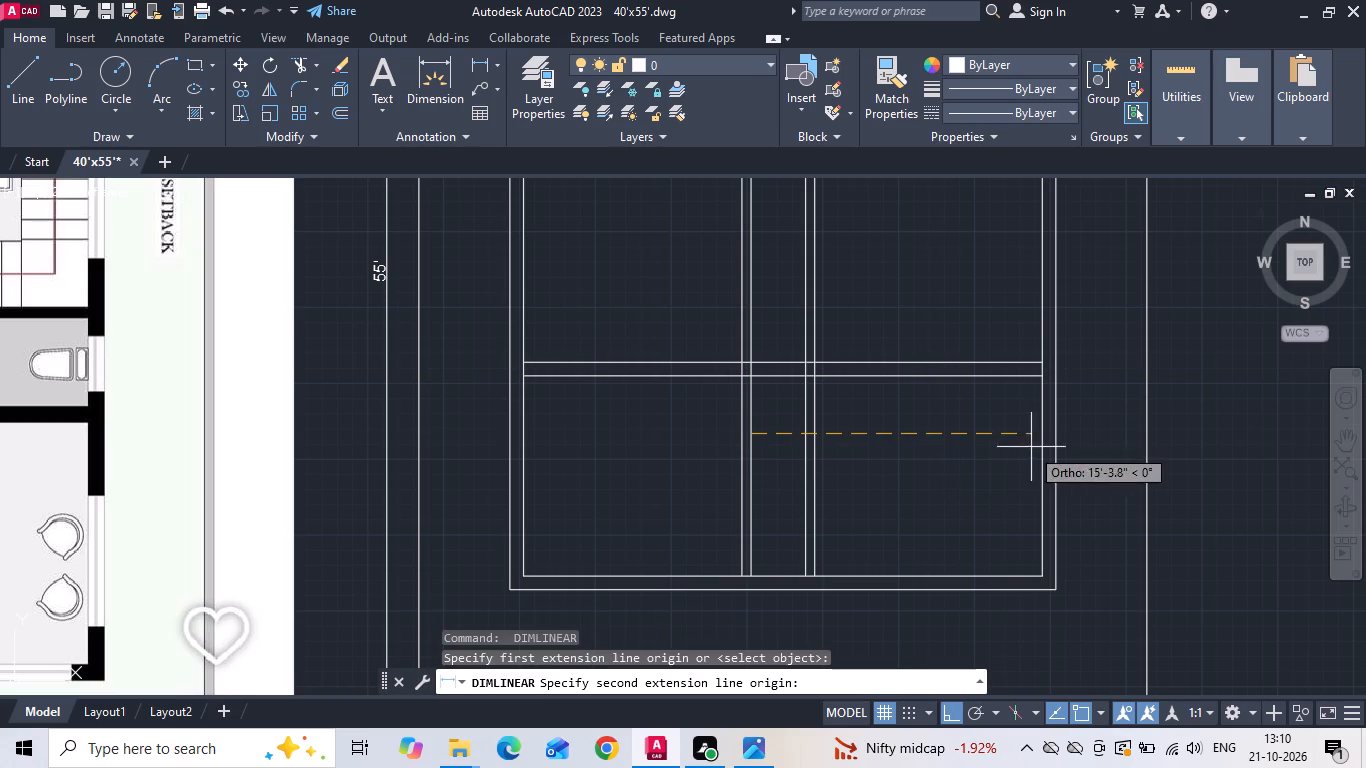
click(1040, 431)
scroll(950, 445, up, 2)
scroll(944, 441, down, 3)
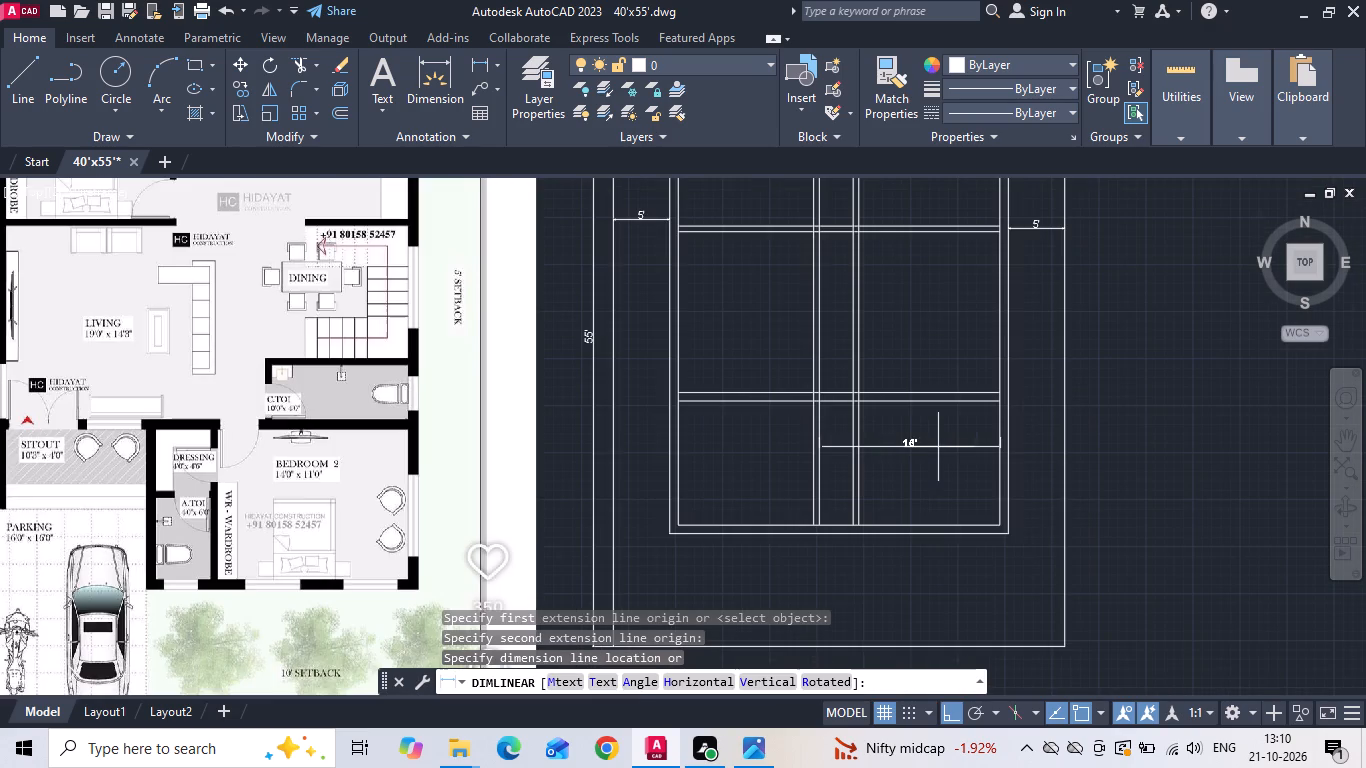
key(Escape)
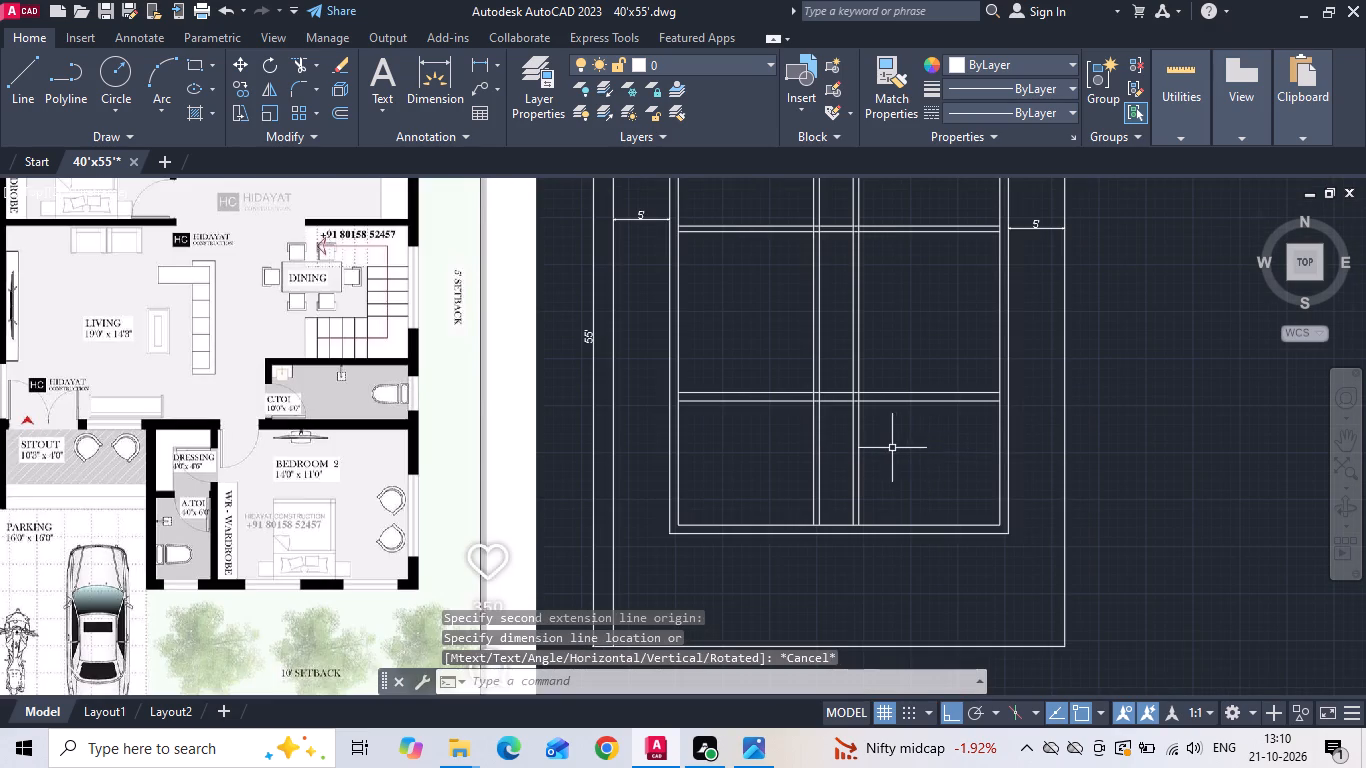
Offset the inner left wall line 19' to the right to mark the living room's width.
scroll(892, 448, down, 1)
scroll(419, 404, up, 2)
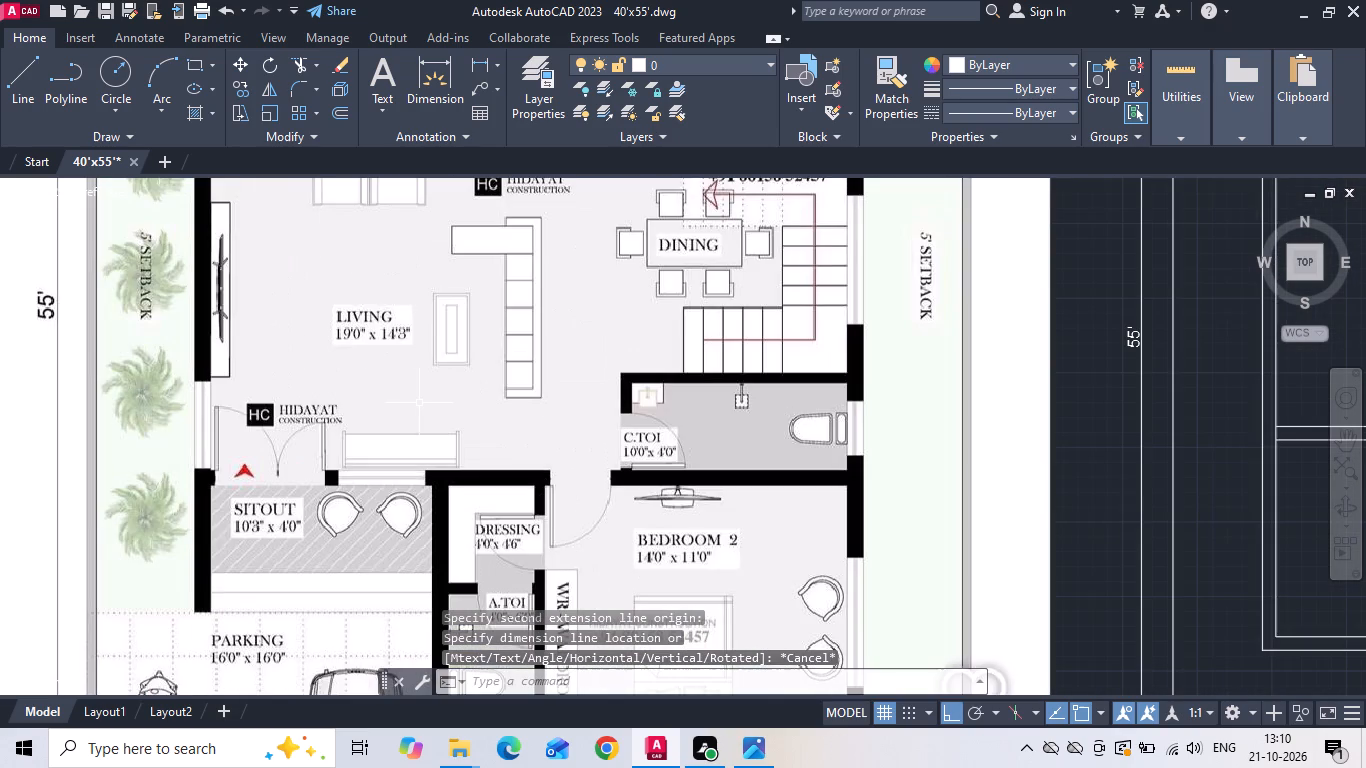
scroll(273, 474, down, 2)
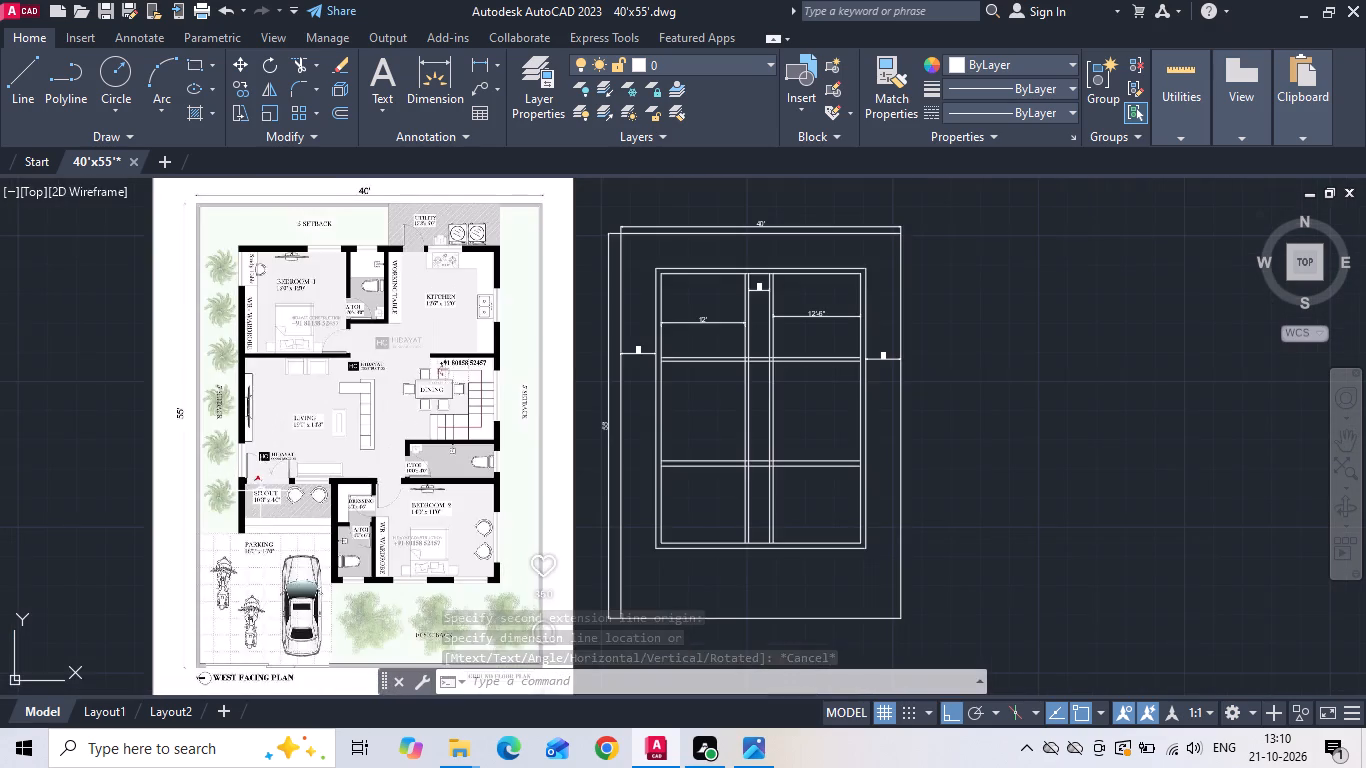
scroll(313, 442, up, 2)
text(o)
key(space)
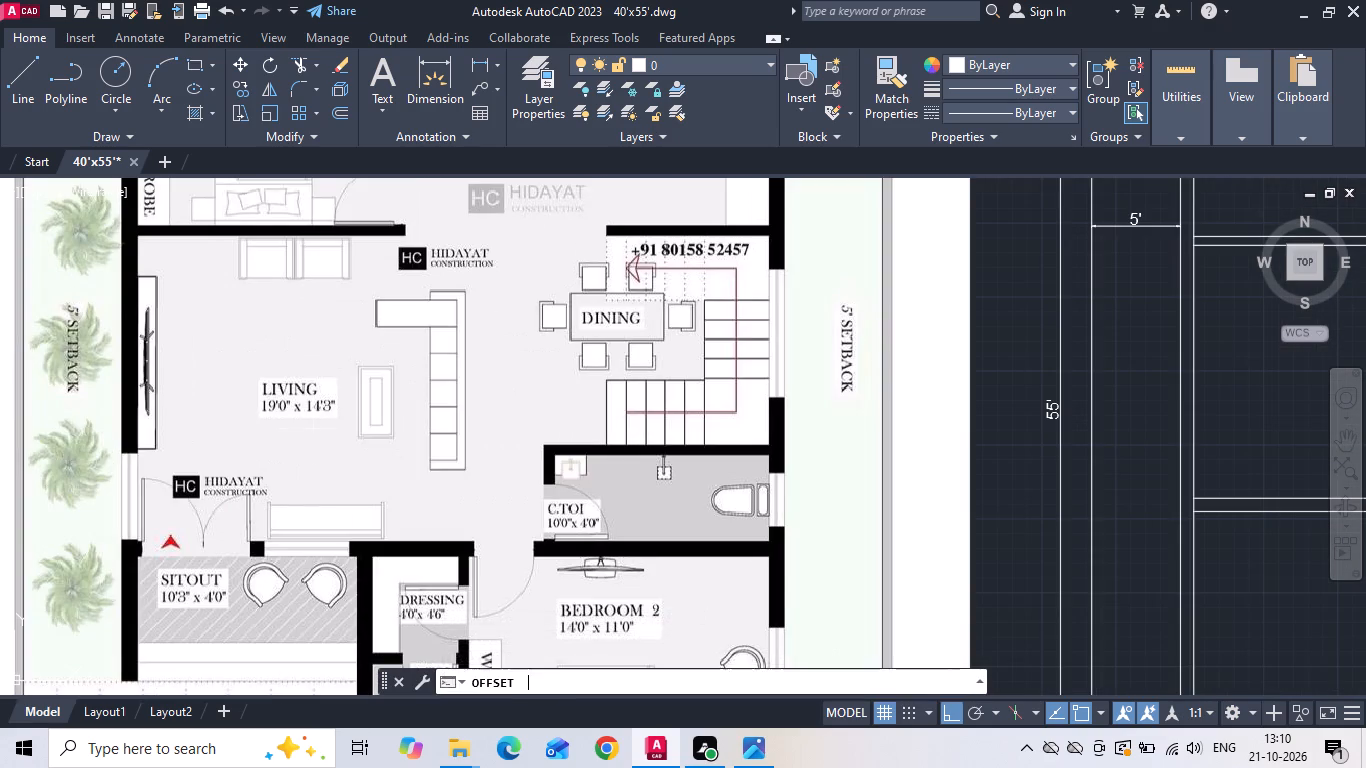
text(19')
key(Return)
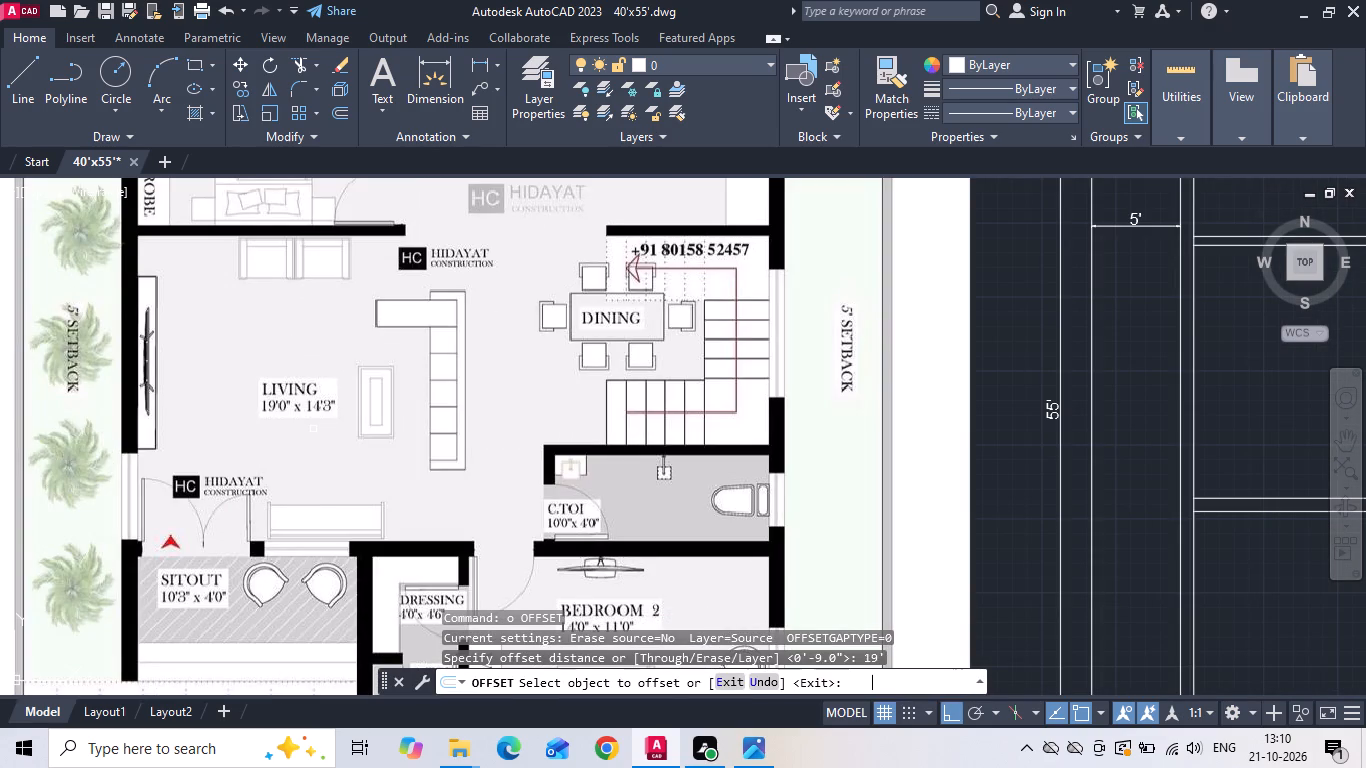
scroll(240, 456, down, 1)
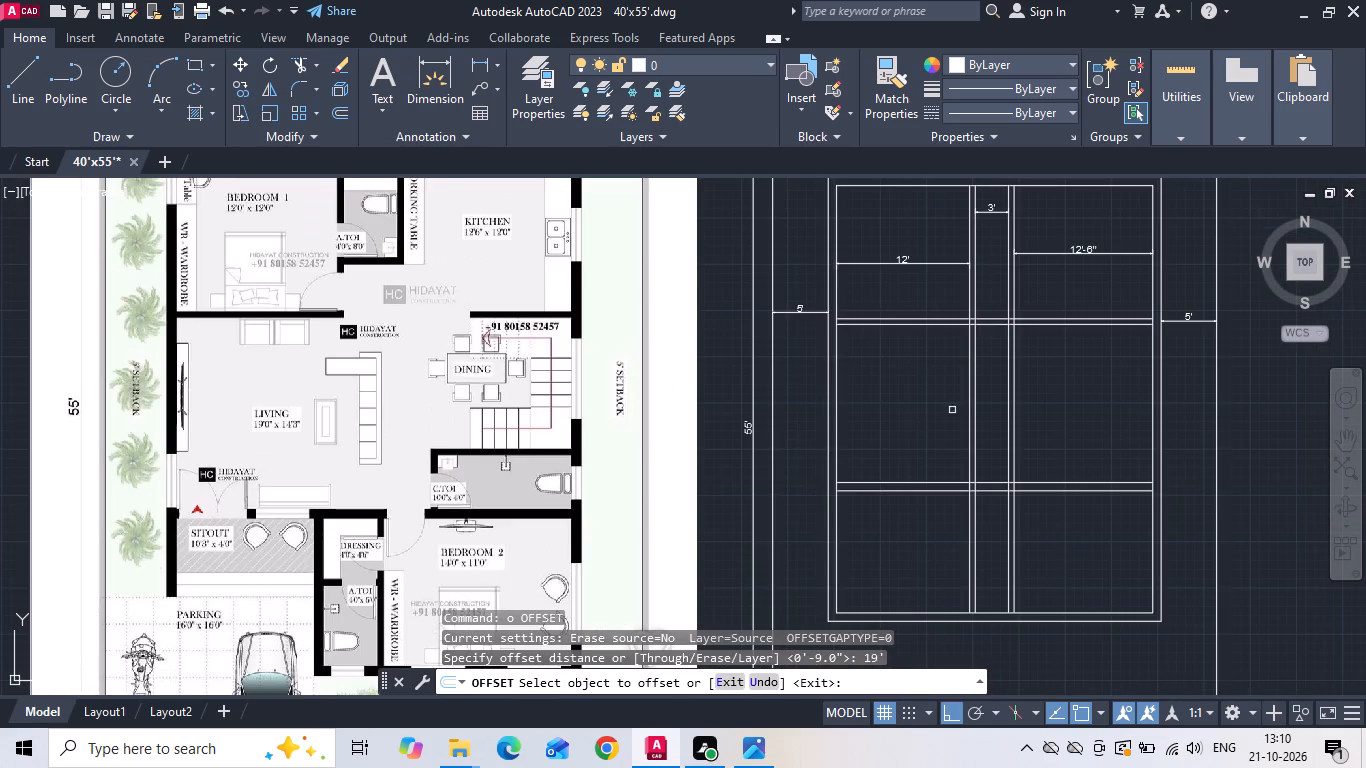
click(838, 405)
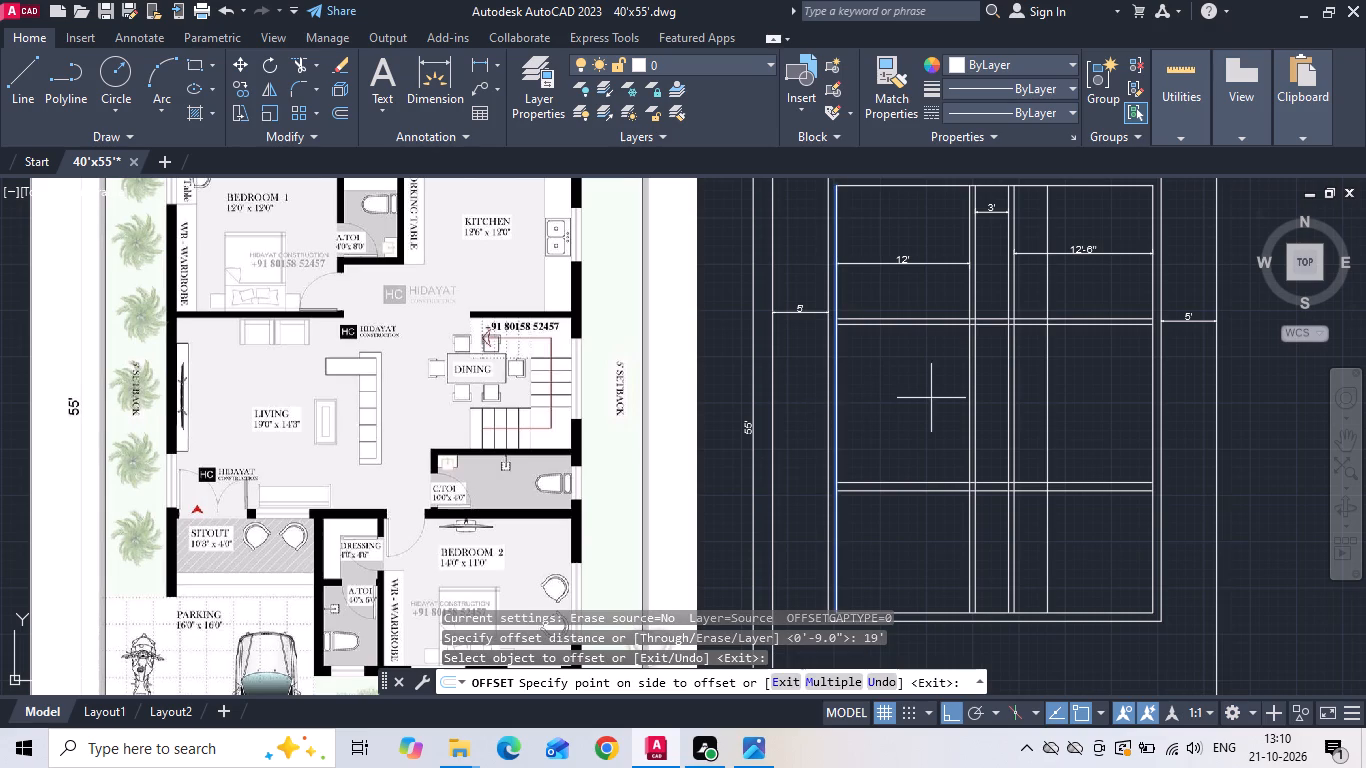
click(1080, 388)
key(Escape)
Trim the four vertical partition lines across the living area, plus the right-hand pair below the lower horizontal wall.
key(t)
key(r)
key(space)
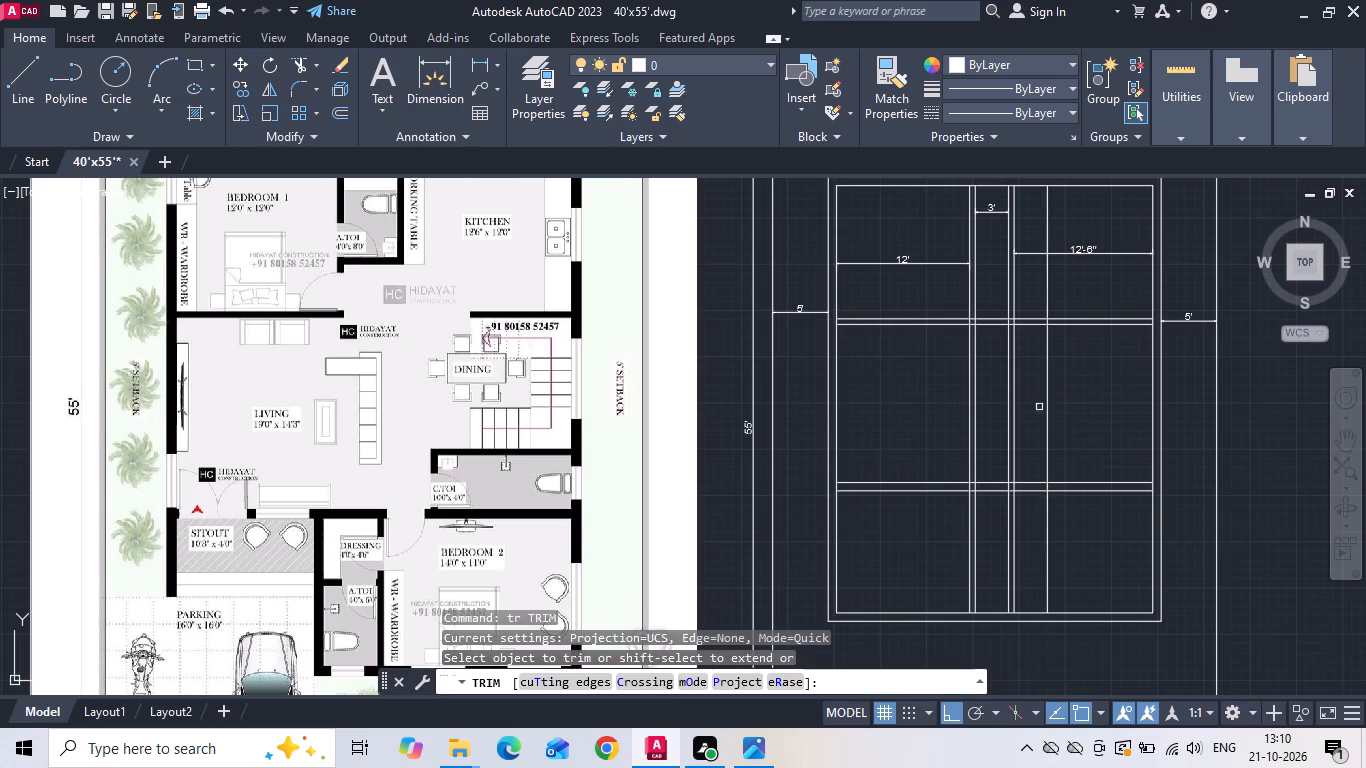
click(1027, 392)
click(895, 402)
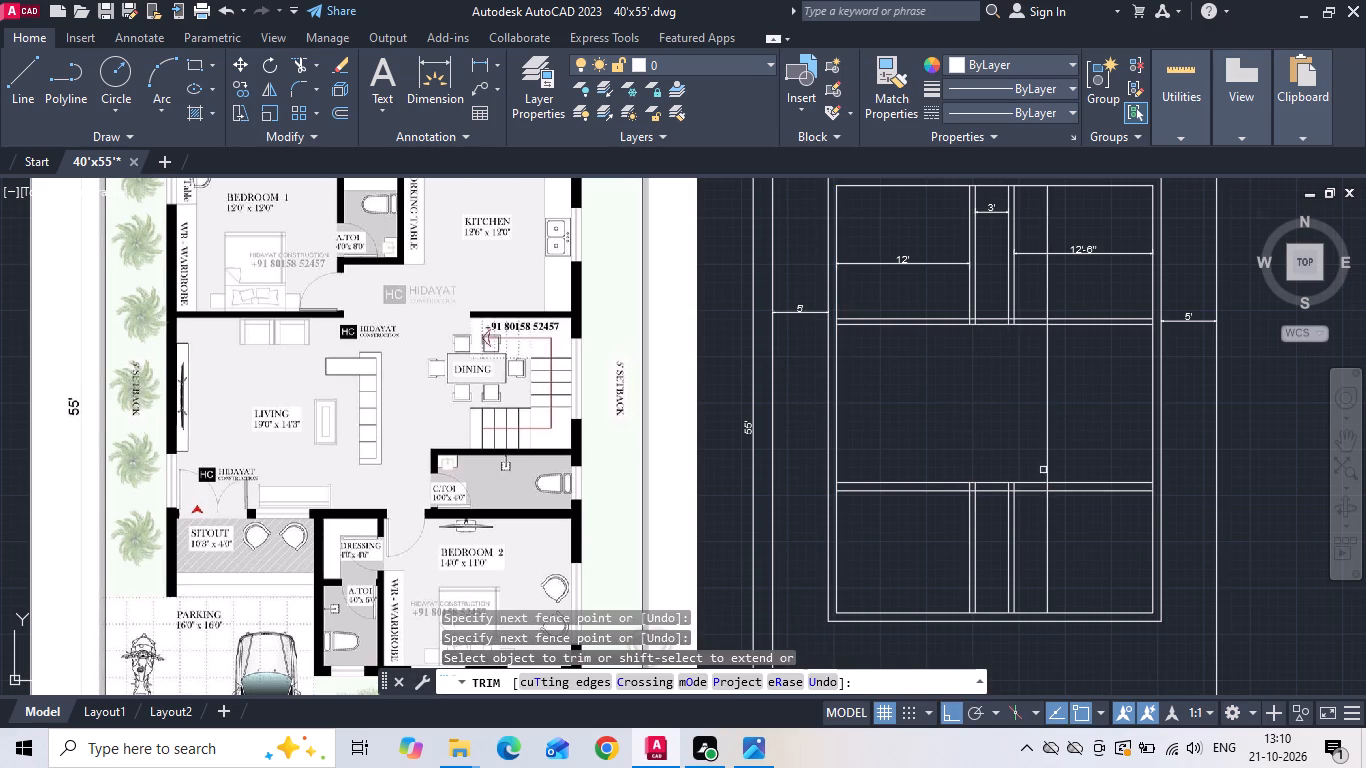
click(1062, 547)
click(1002, 532)
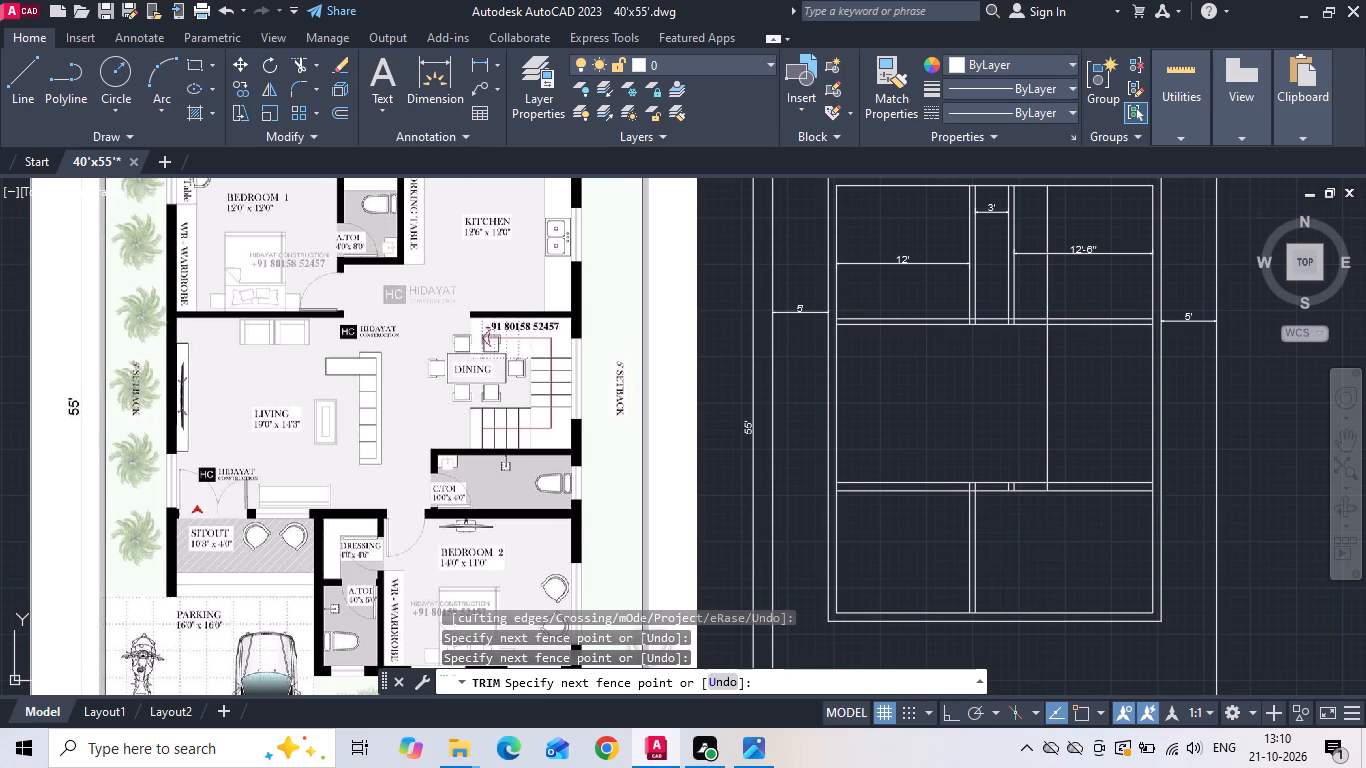
key(Escape)
Measure Bedroom 2's width from the remaining vertical partition to the inner right wall line with a linear dimension preview.
middle_drag(753, 521, 675, 392)
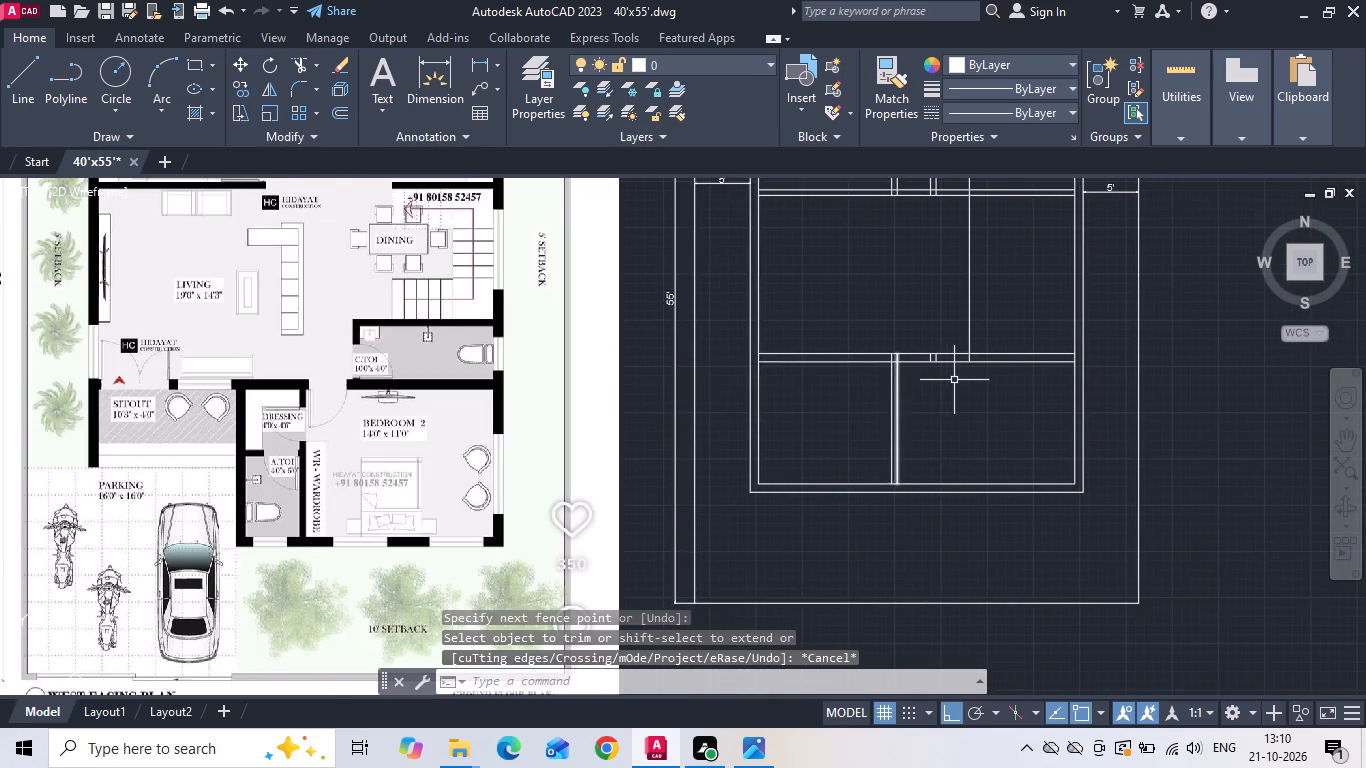
scroll(956, 380, up, 1)
click(484, 63)
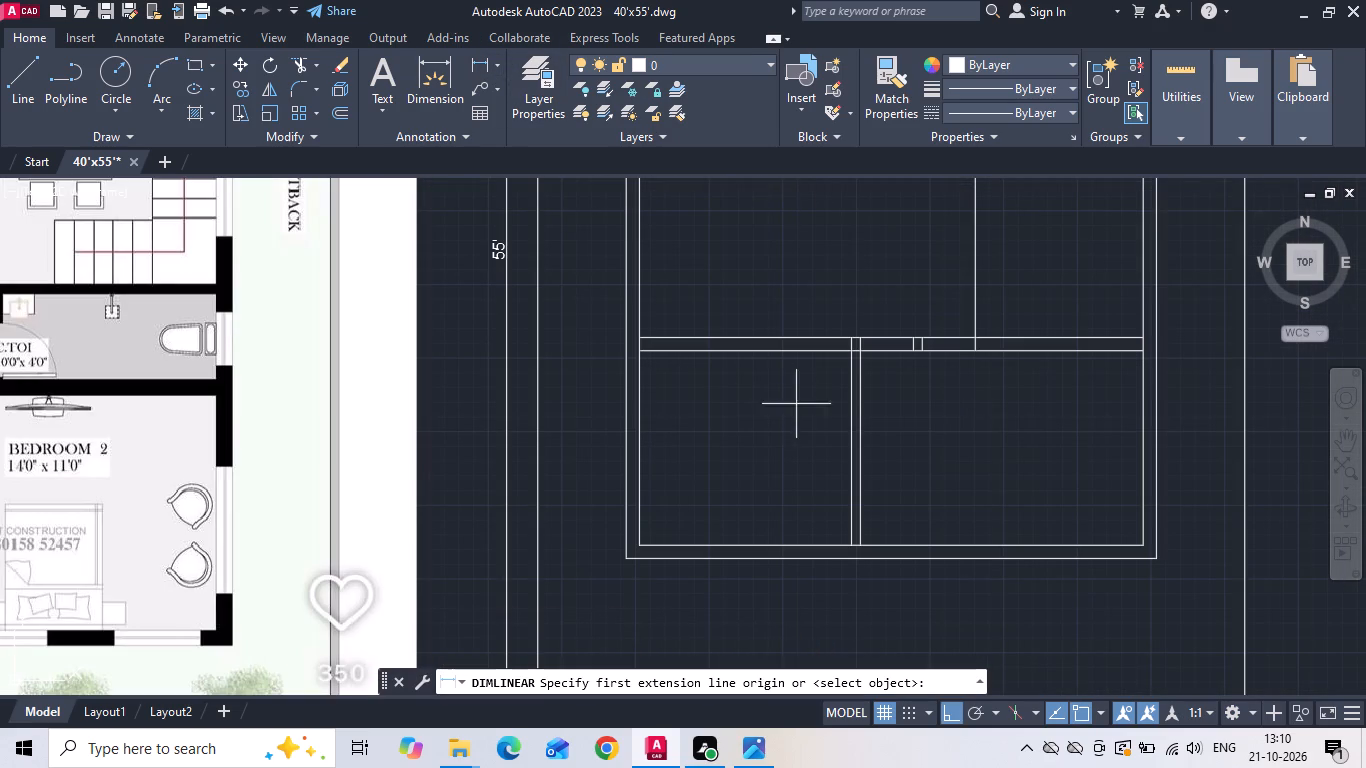
click(864, 428)
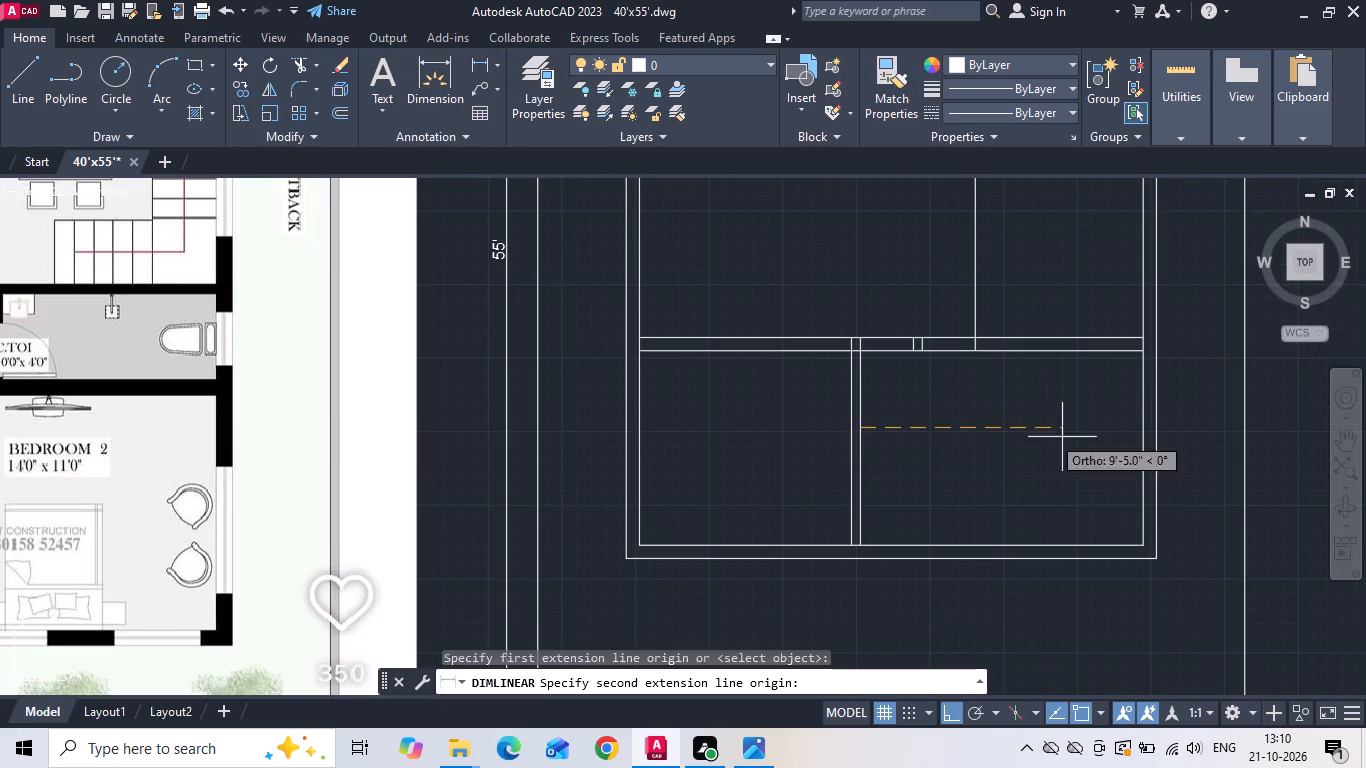
click(1137, 428)
scroll(970, 410, up, 2)
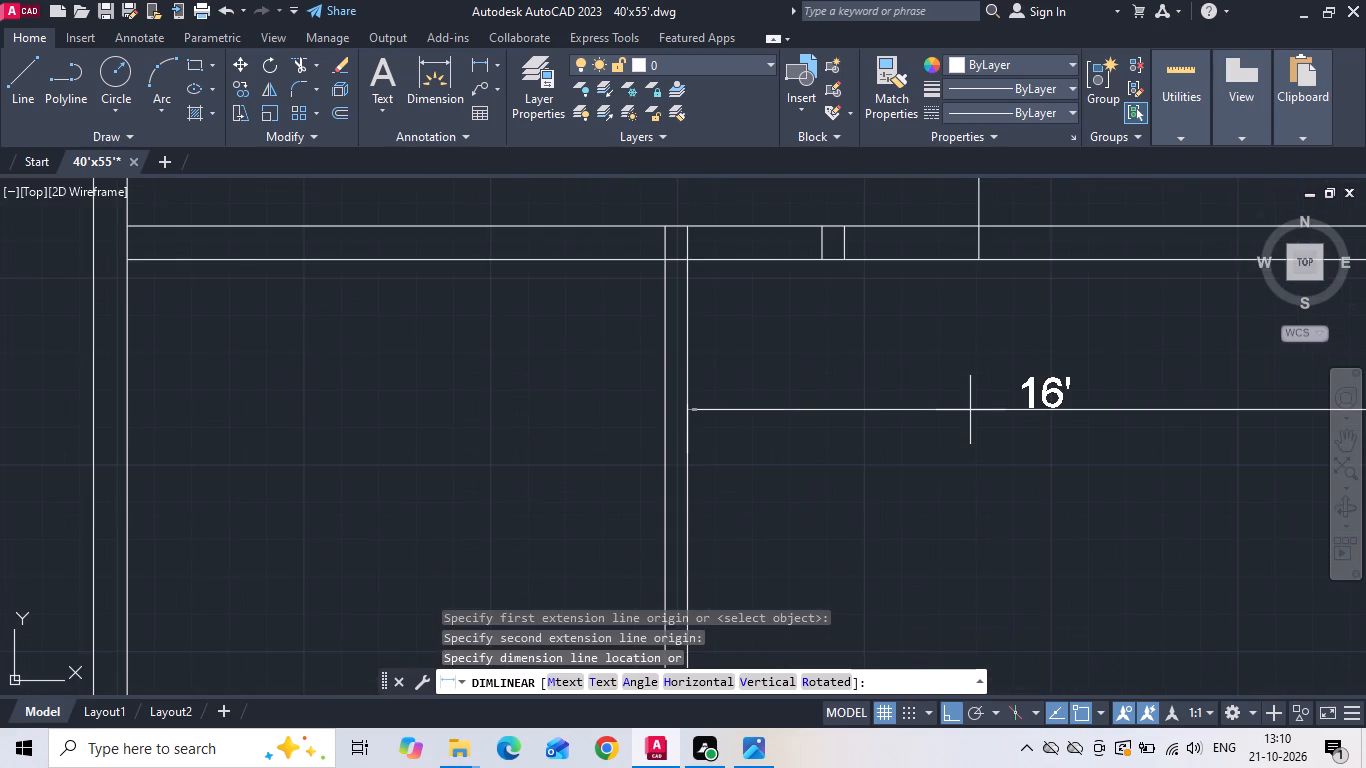
key(Escape)
Move both lines of Bedroom 2's vertical partition 2' to the right.
drag(860, 393, 830, 392)
click(509, 407)
right_click(506, 406)
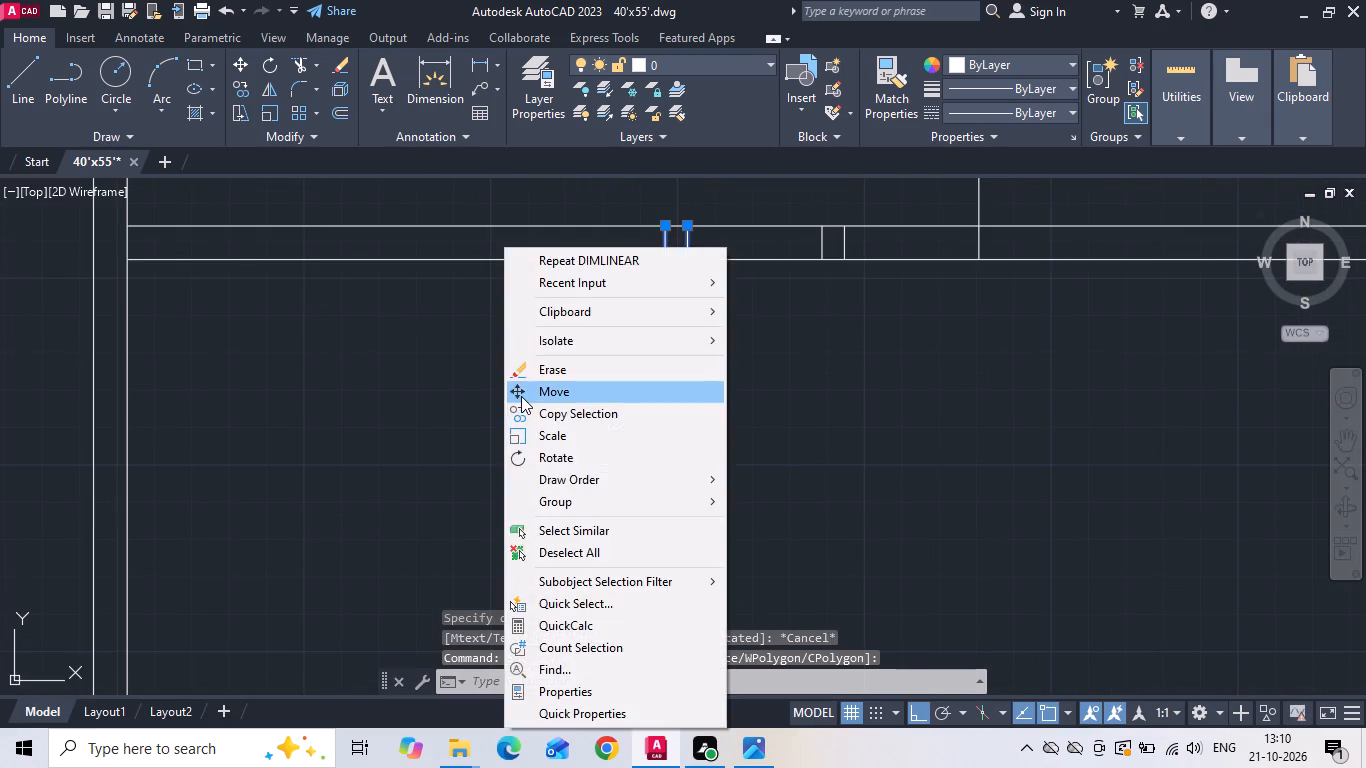
click(521, 396)
drag(321, 519, 349, 526)
key(2)
key(apostrophe)
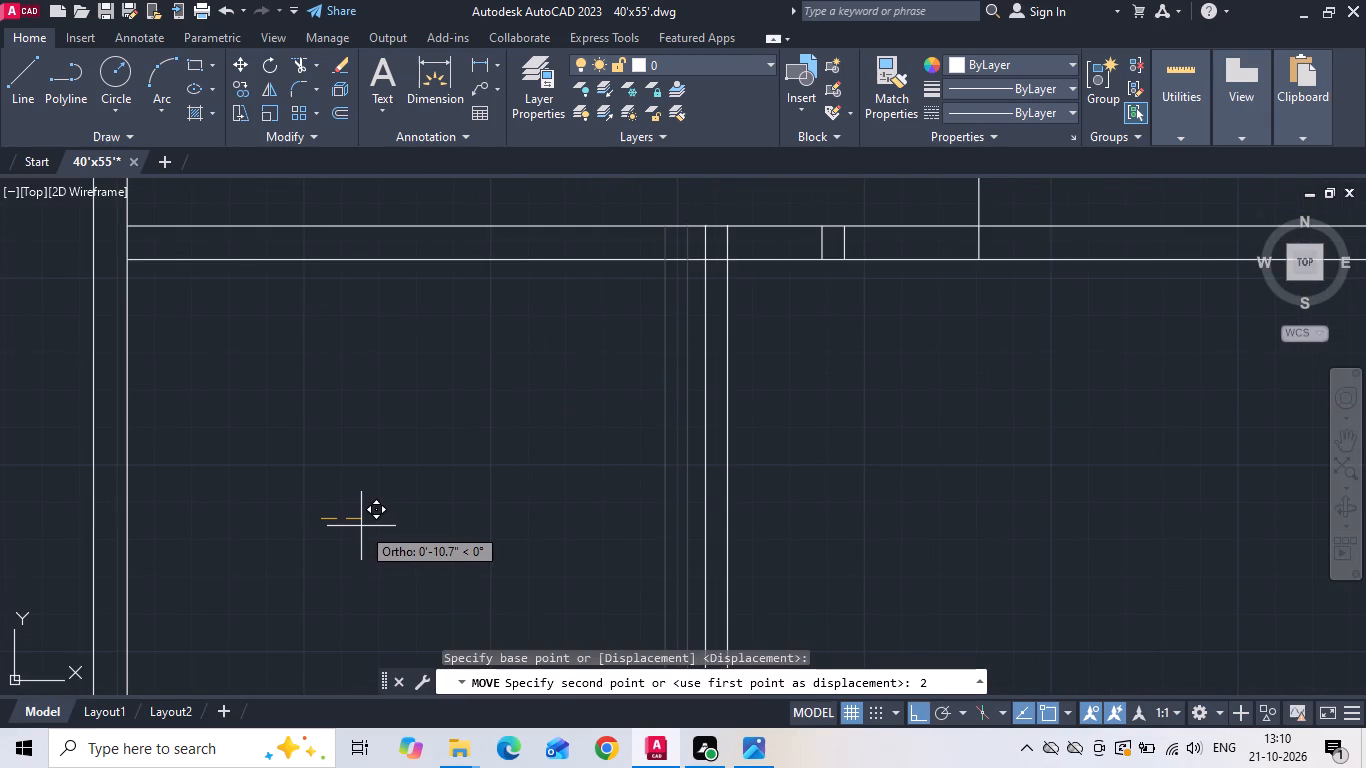
key(Return)
Move the left line of Bedroom 2's vertical partition 3" to the left to thicken the wall.
click(761, 397)
click(685, 377)
right_click(683, 376)
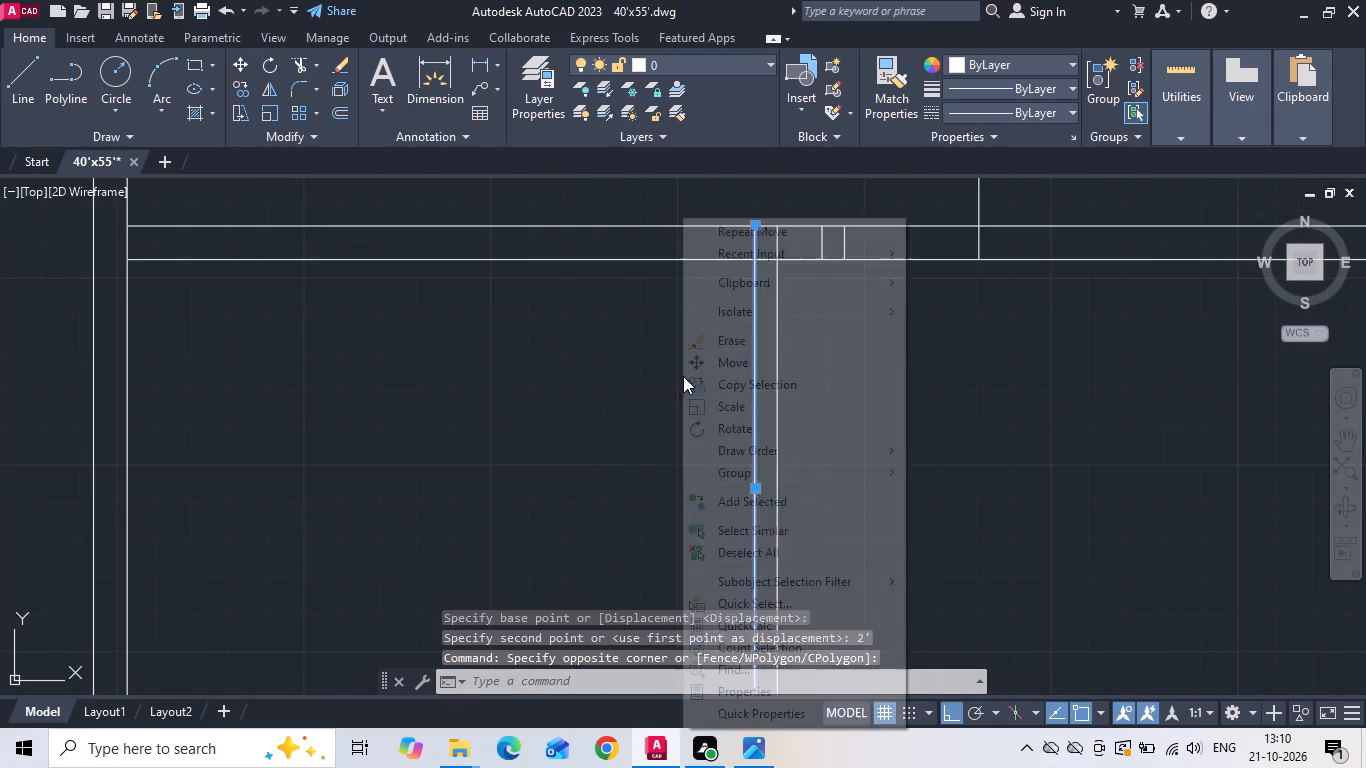
click(731, 367)
drag(705, 425, 623, 424)
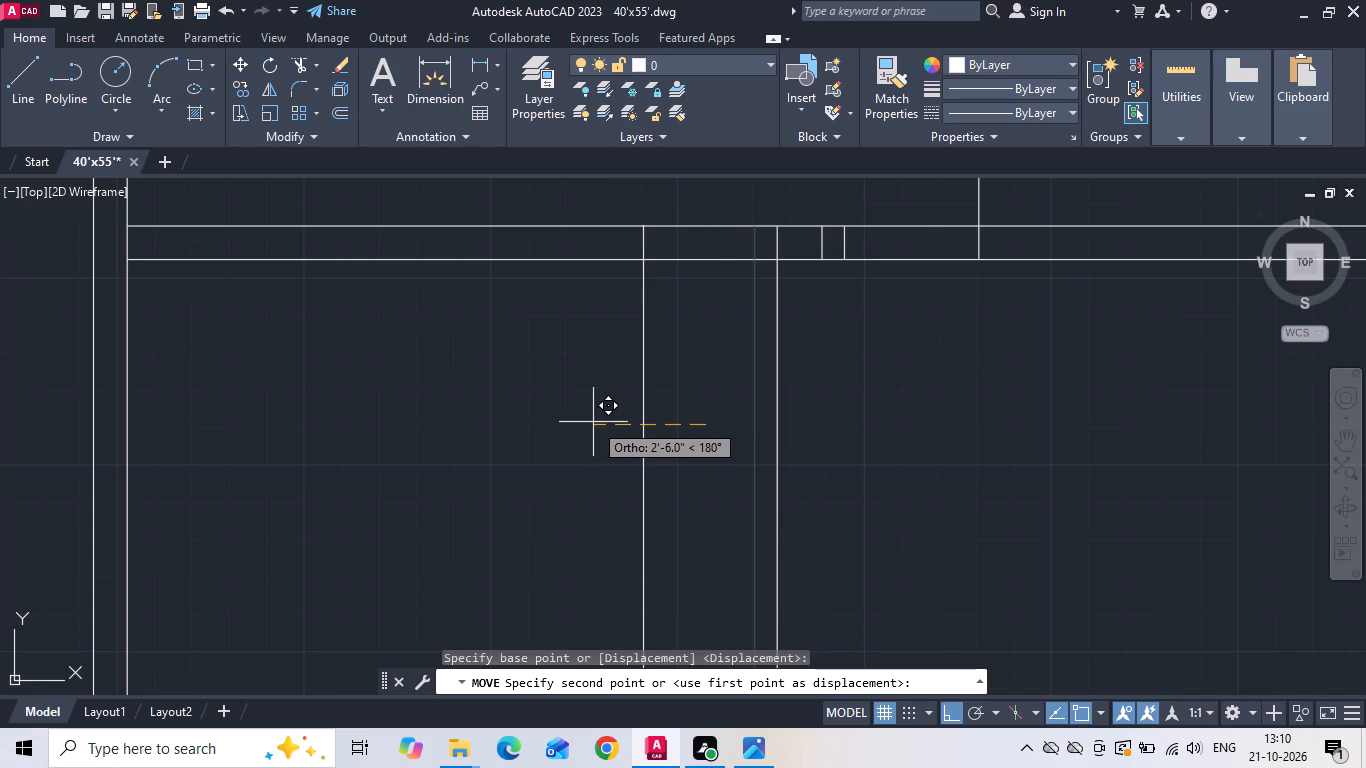
text(3)
key(space)
Erase the two short leftover partition segments inside the lower horizontal wall.
scroll(631, 402, down, 1)
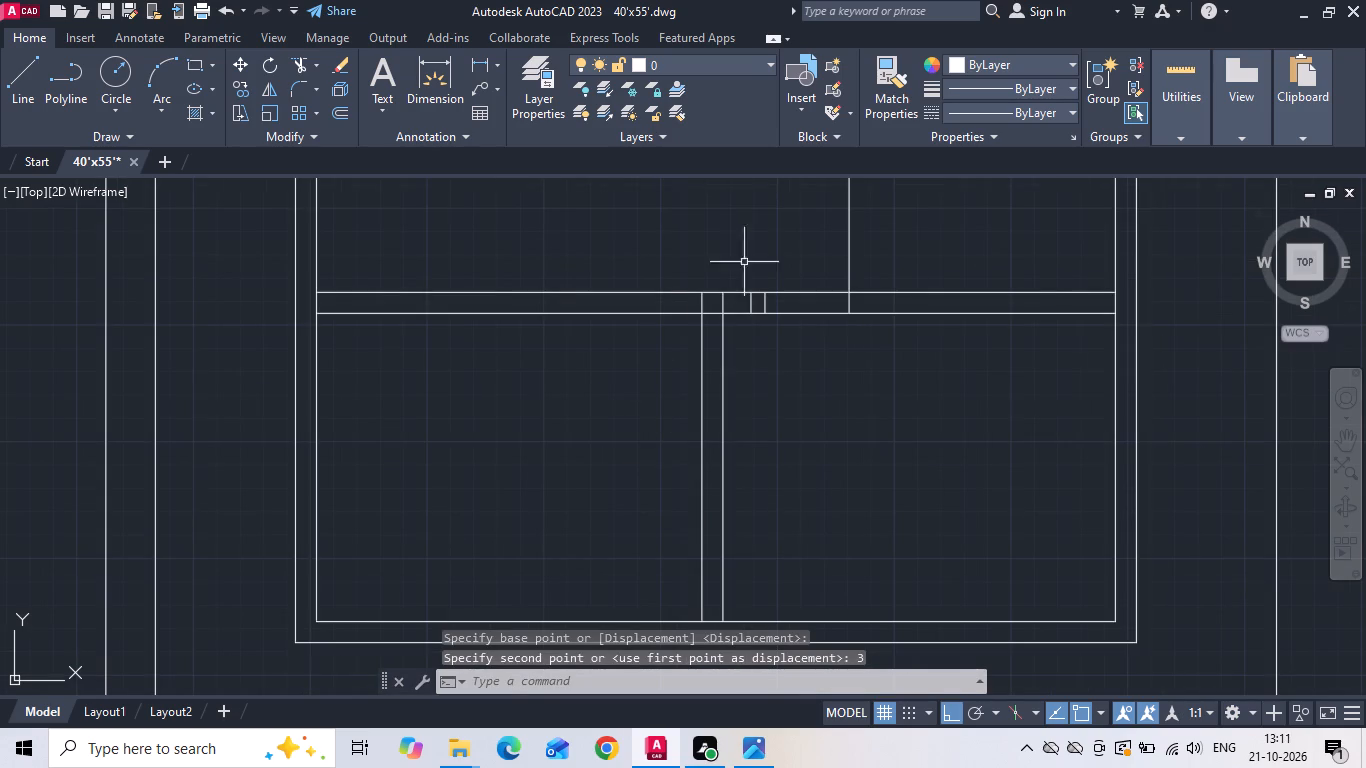
drag(746, 264, 762, 306)
click(830, 388)
key(Delete)
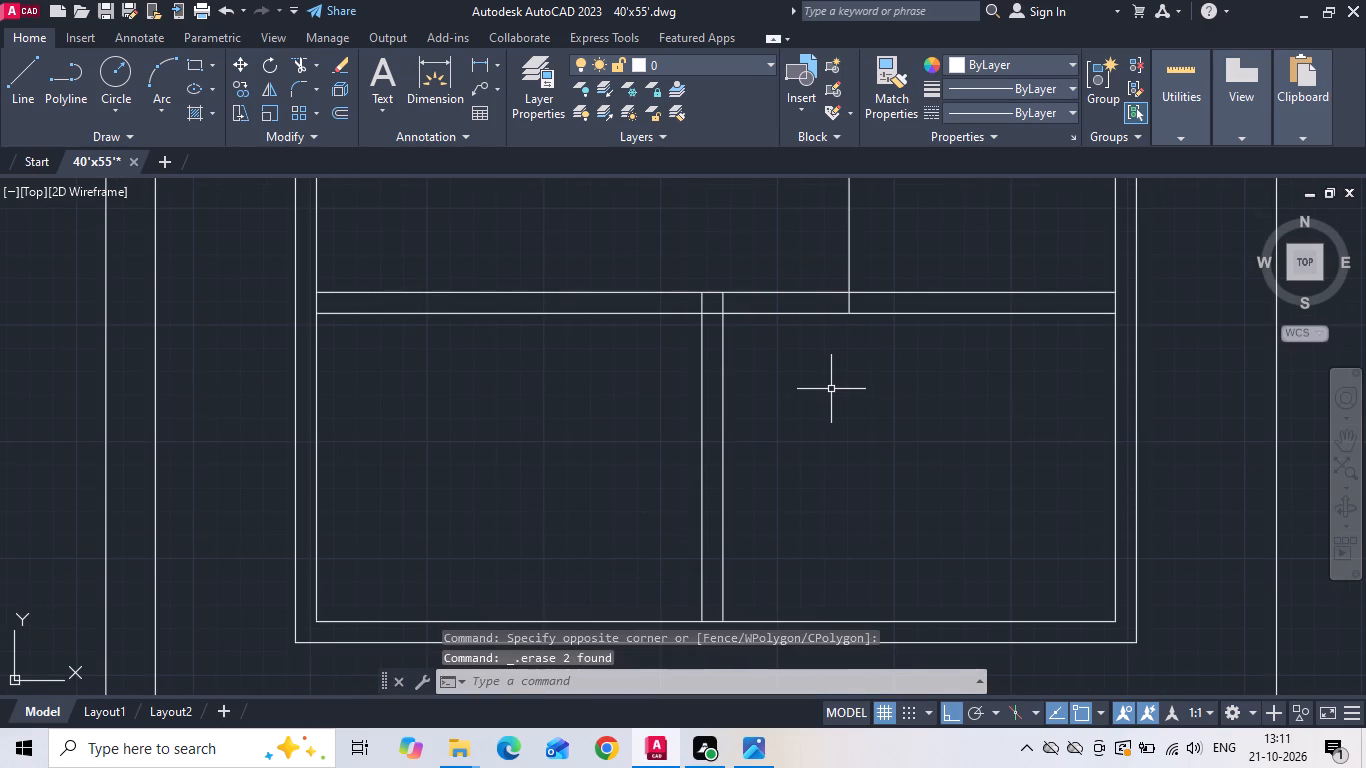
Offset the upper line of the lower horizontal wall 4' upward to mark the common toilet's depth.
scroll(829, 419, down, 2)
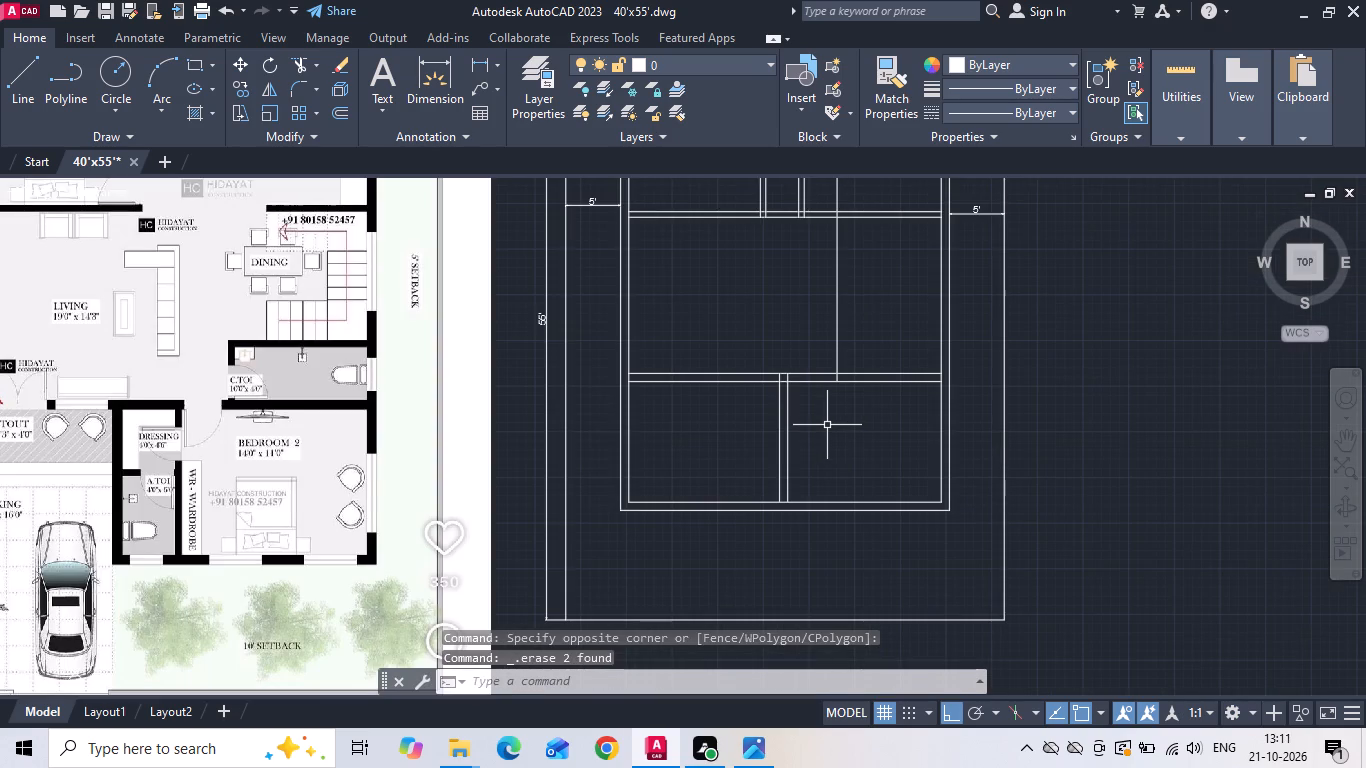
text(o)
key(space)
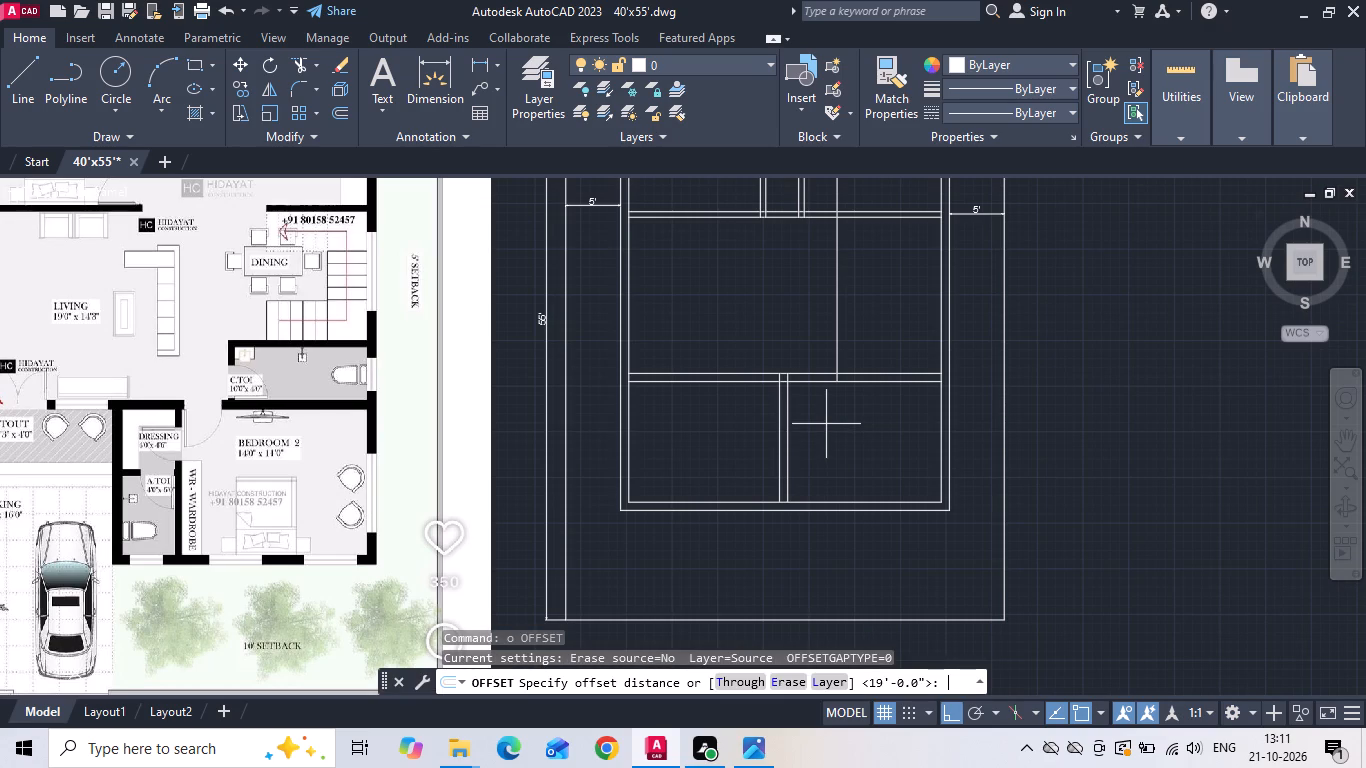
scroll(292, 360, up, 2)
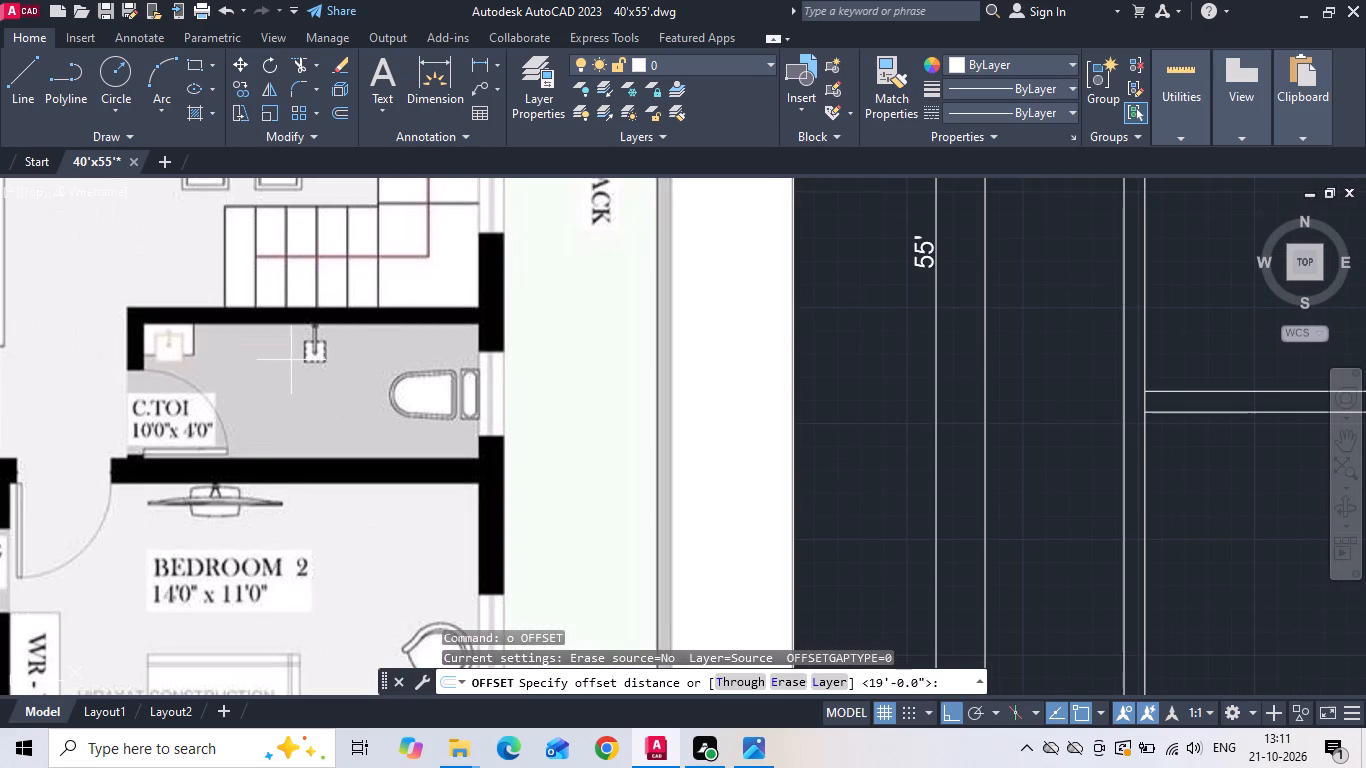
scroll(539, 407, down, 1)
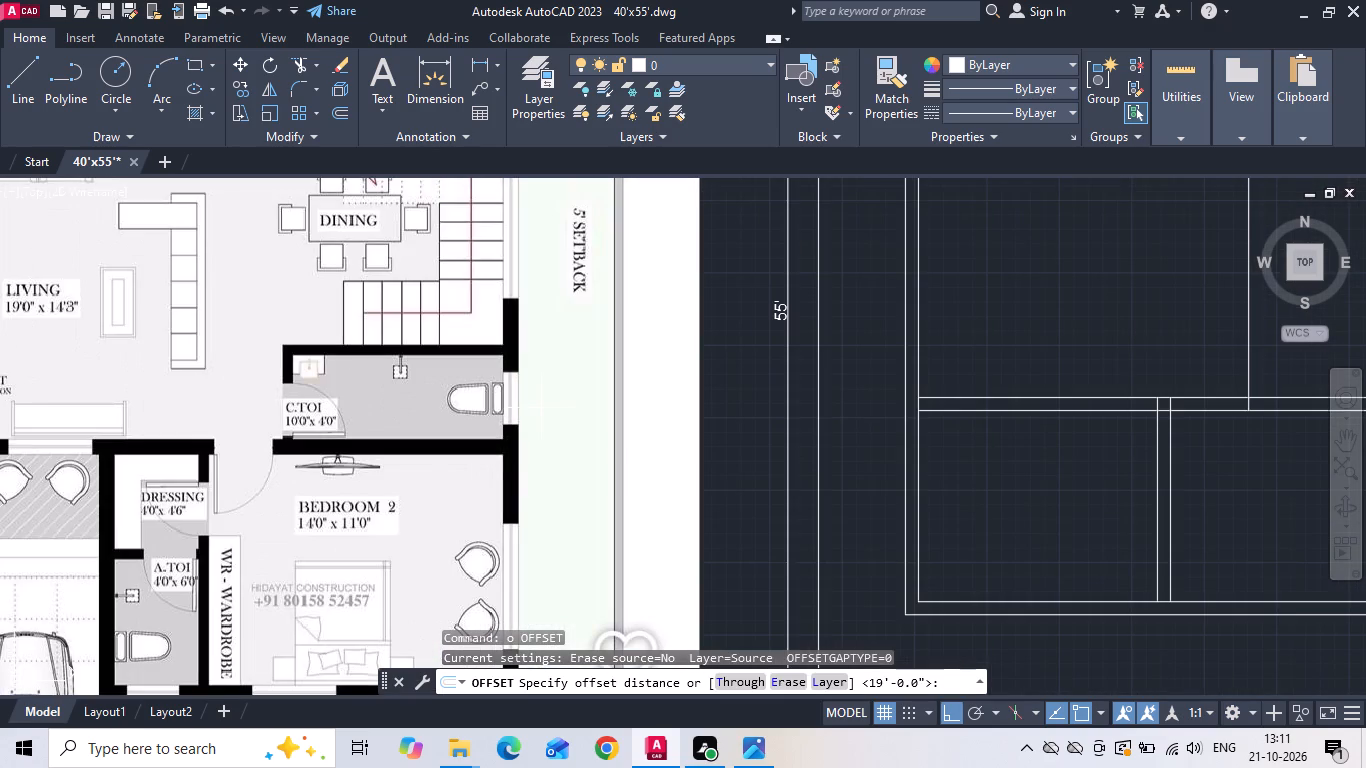
text(4')
key(Return)
scroll(477, 491, down, 1)
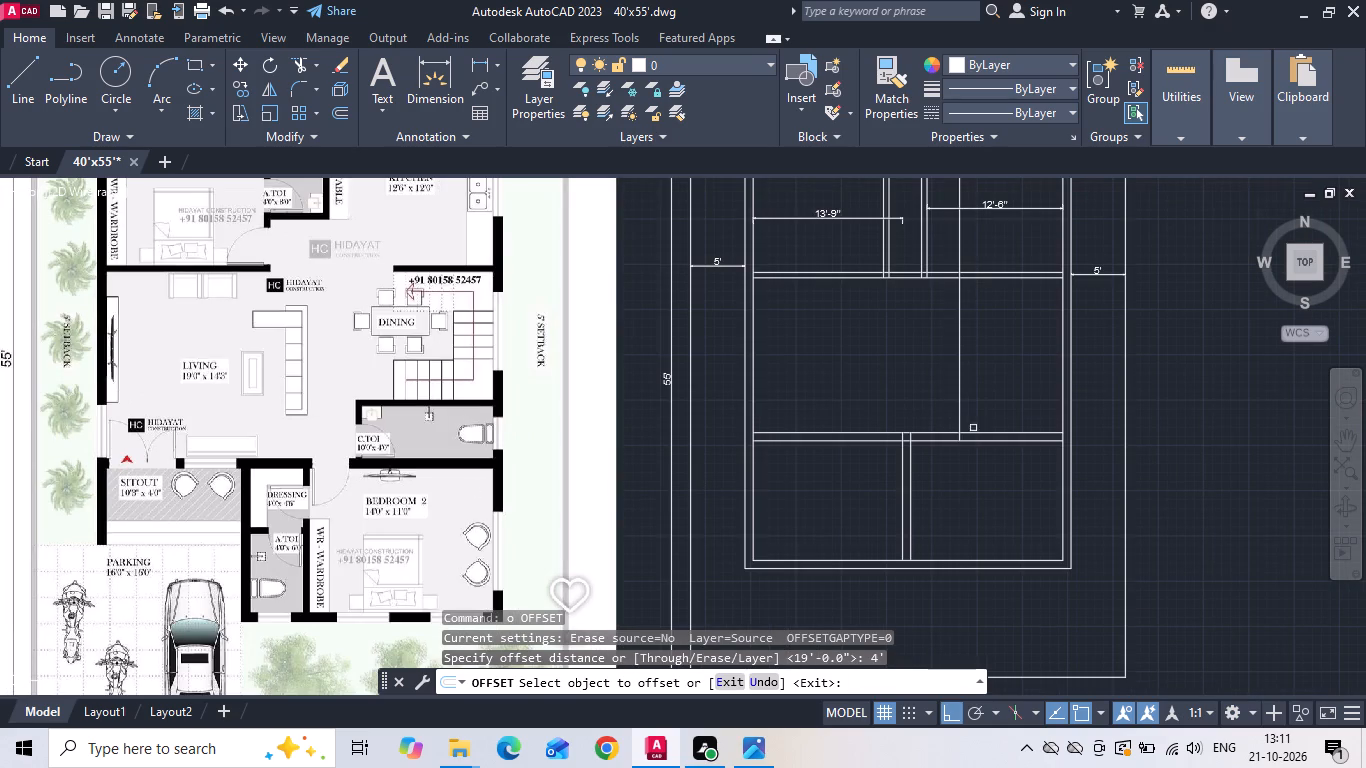
click(981, 430)
click(987, 389)
key(Escape)
Offset the common toilet's upper boundary line 6" upward to form the wall thickness.
text(o)
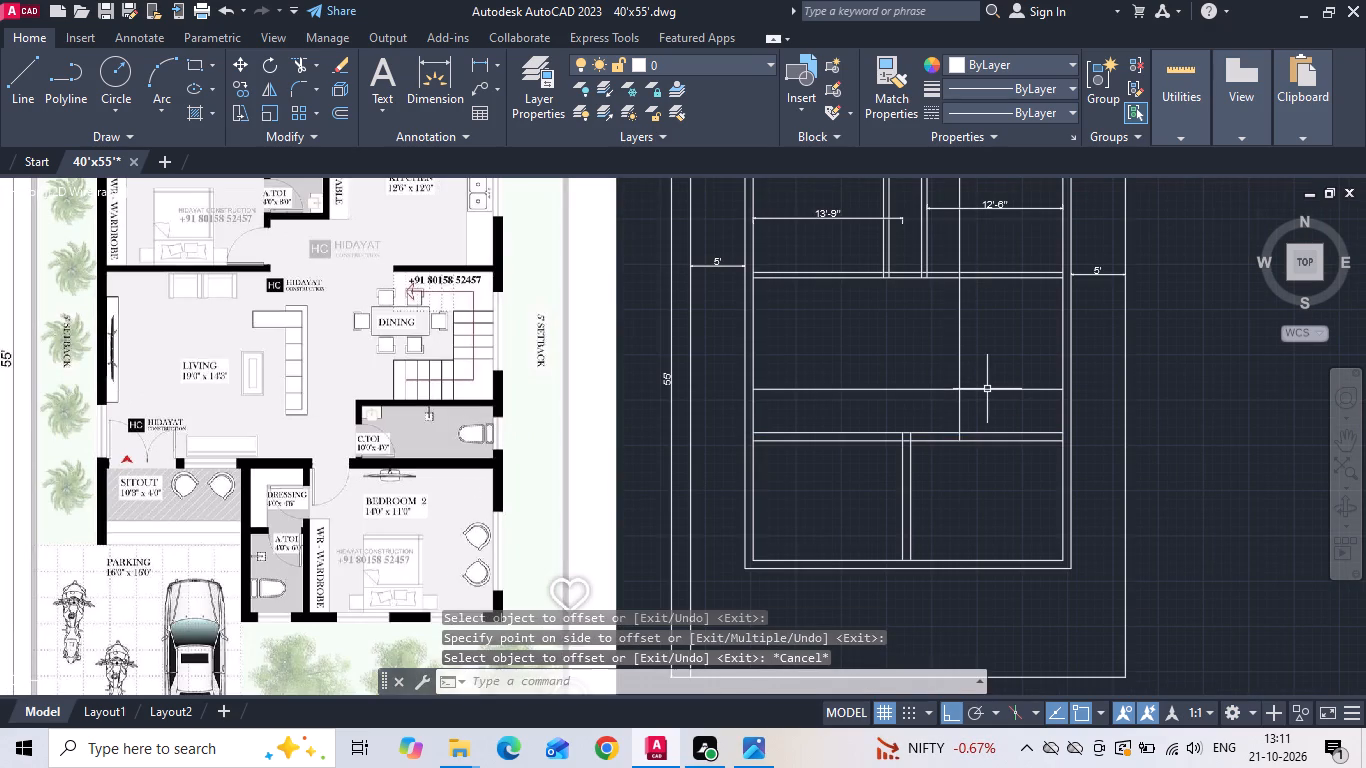
key(space)
text(6)
key(space)
drag(987, 389, 988, 380)
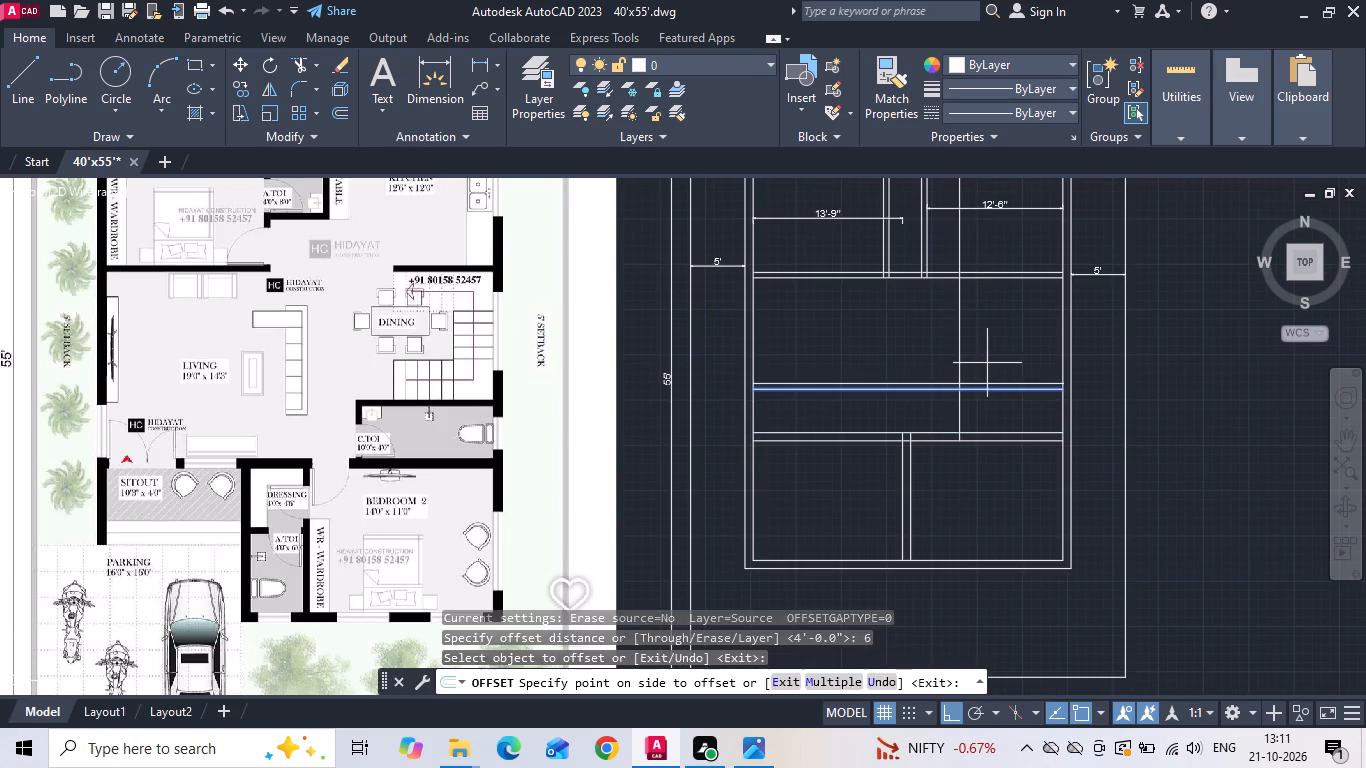
click(987, 363)
key(Escape)
Save the drawing.
key(ctrl+s)
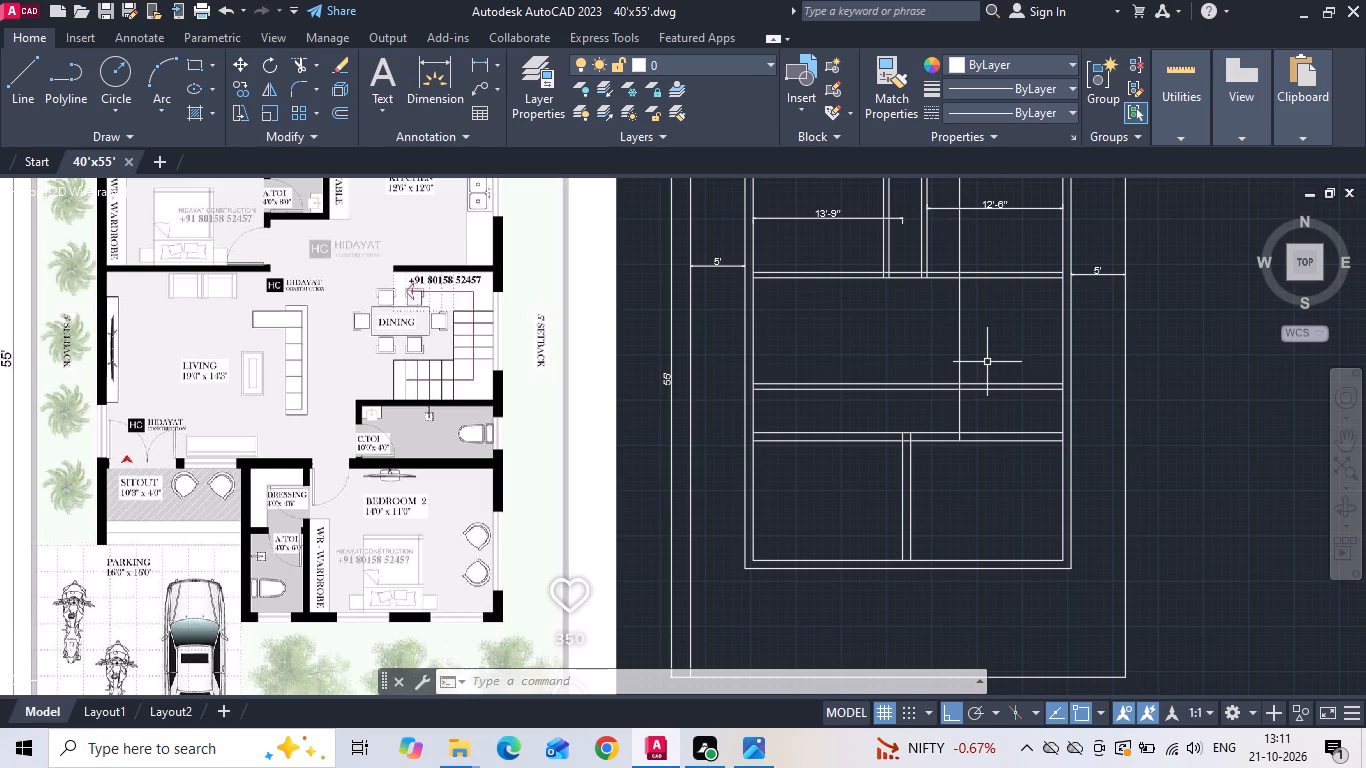
key(Escape)
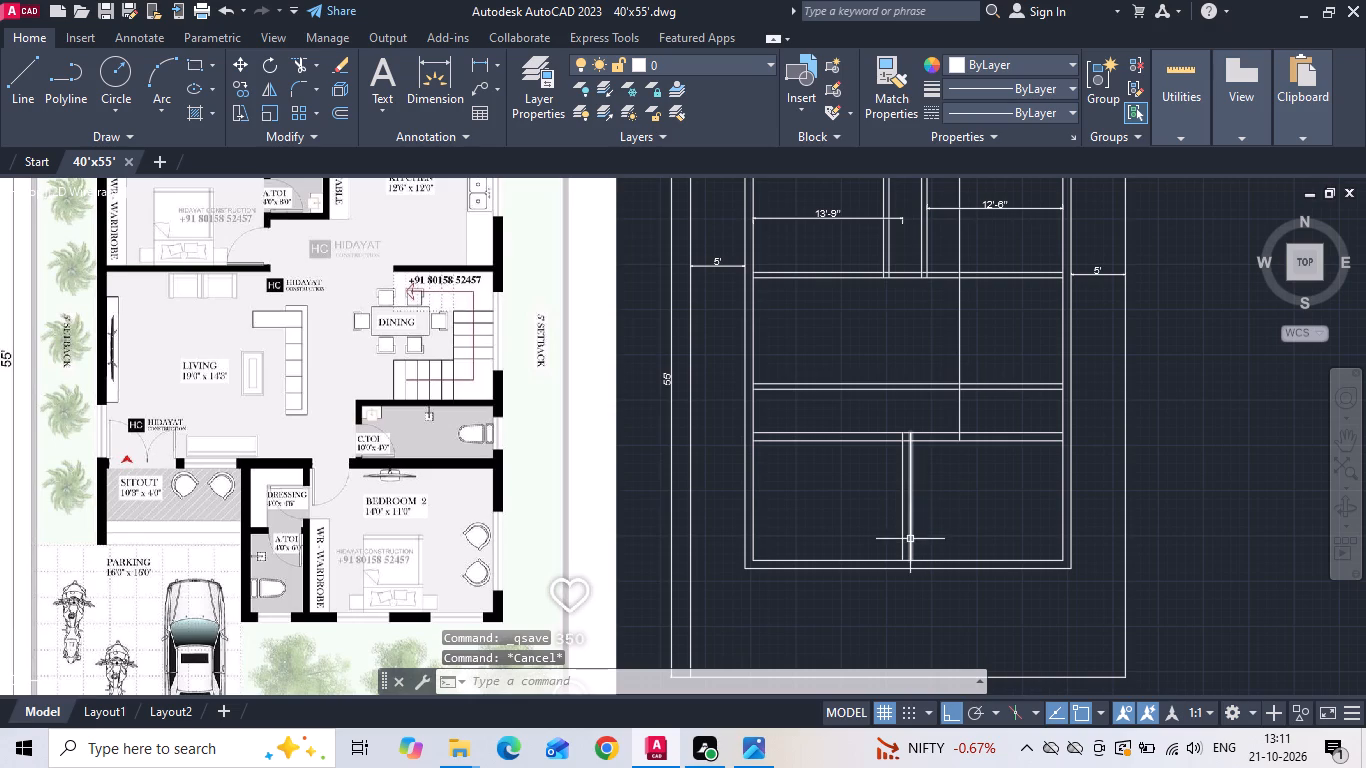
Measure Bedroom 2's width from the moved partition's right line to the inner right wall line with a linear dimension preview.
scroll(910, 541, up, 2)
scroll(910, 541, down, 2)
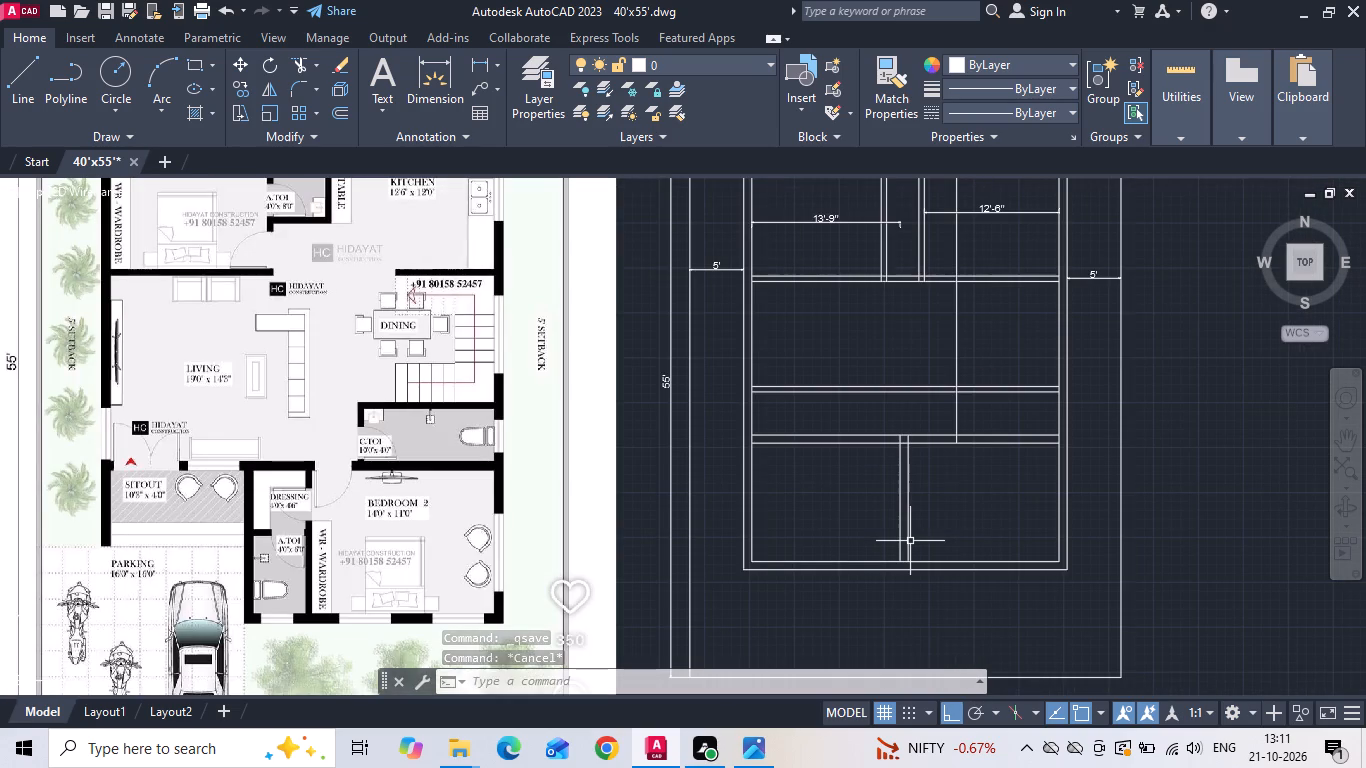
scroll(909, 541, up, 3)
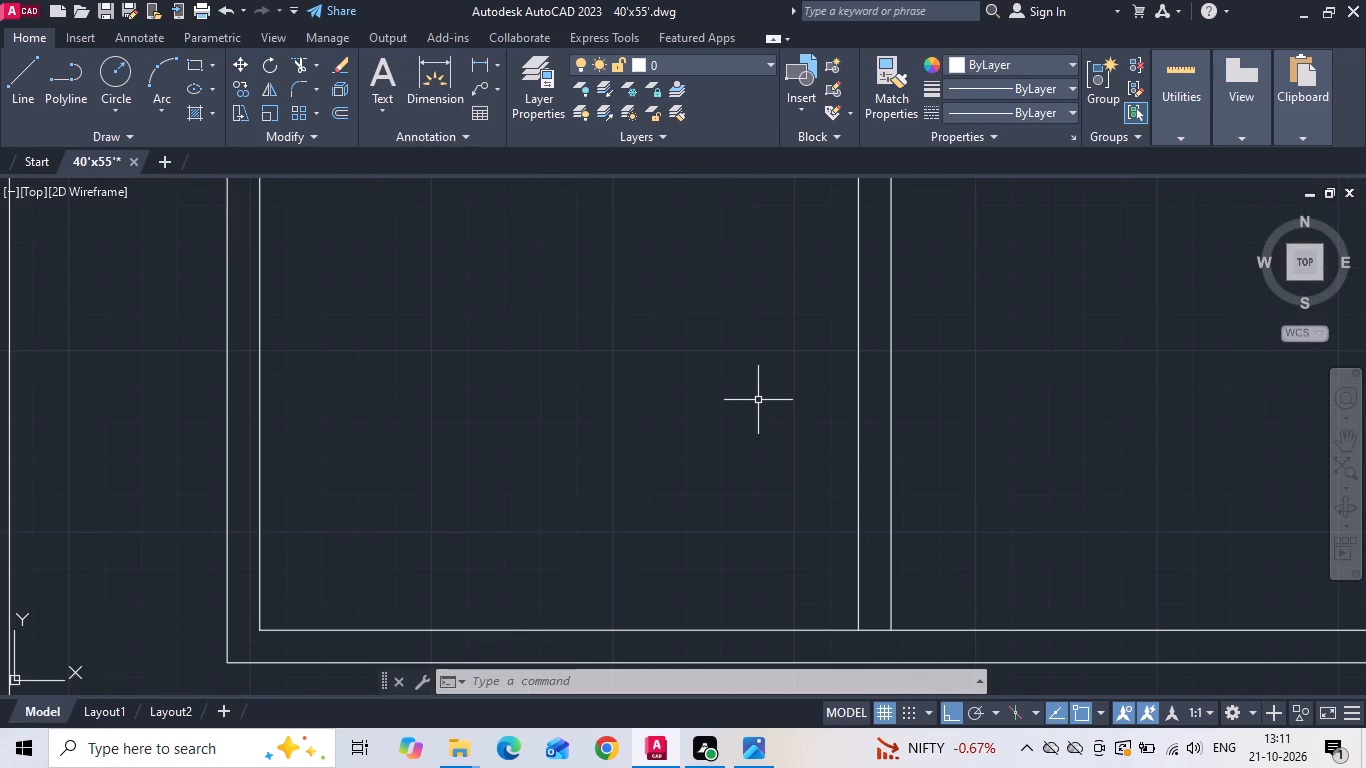
click(475, 64)
click(899, 451)
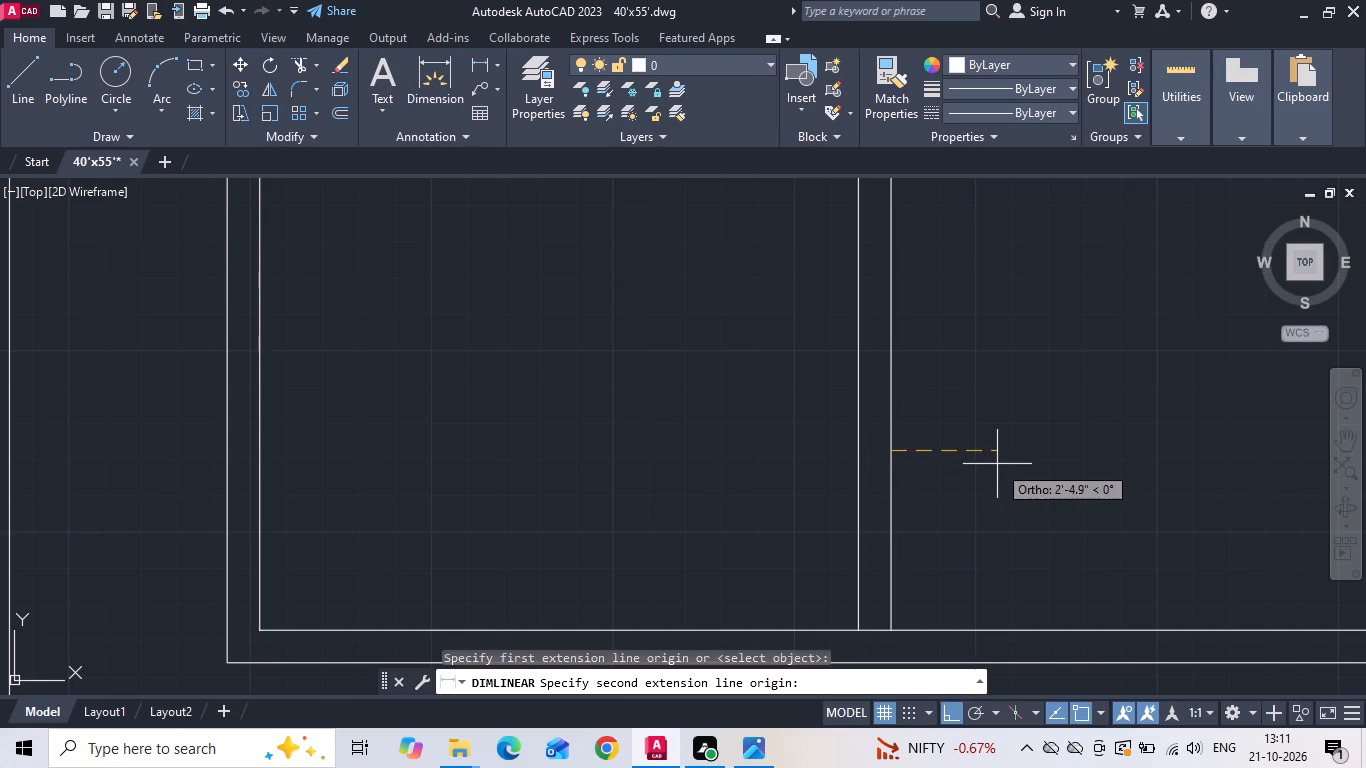
middle_drag(997, 459, 756, 479)
scroll(754, 479, down, 1)
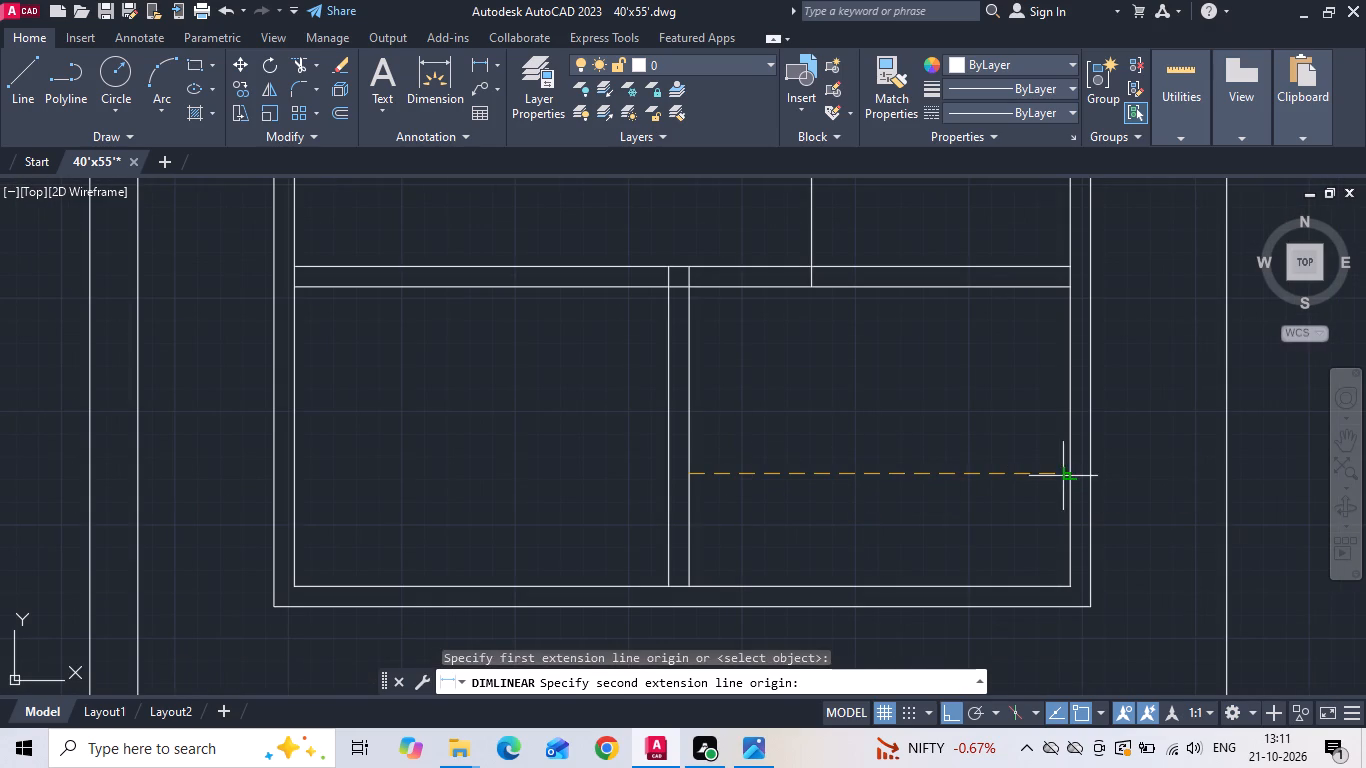
click(1063, 475)
key(Escape)
Move the left line of the vertical partition beside Bedroom 2 to the right by 3".
scroll(682, 453, up, 1)
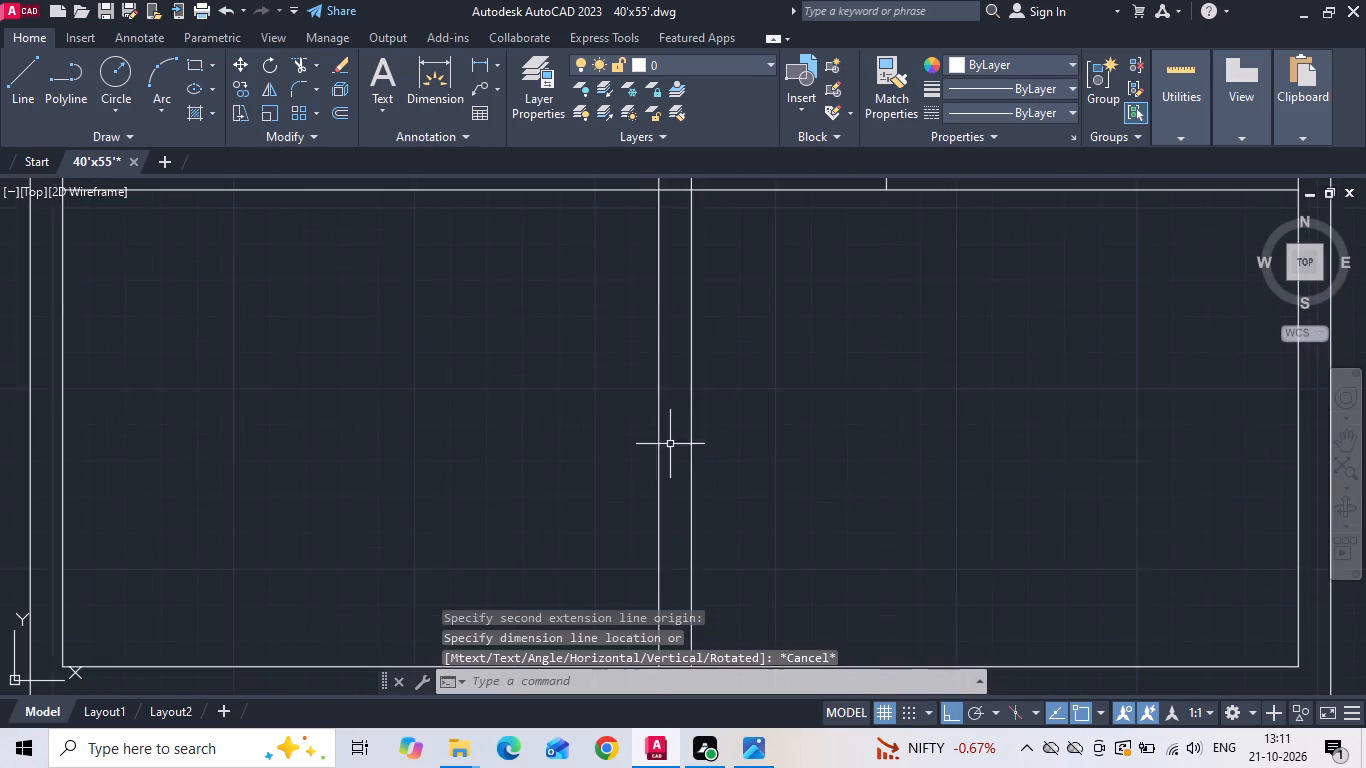
scroll(669, 442, up, 1)
click(661, 421)
click(559, 401)
right_click(557, 399)
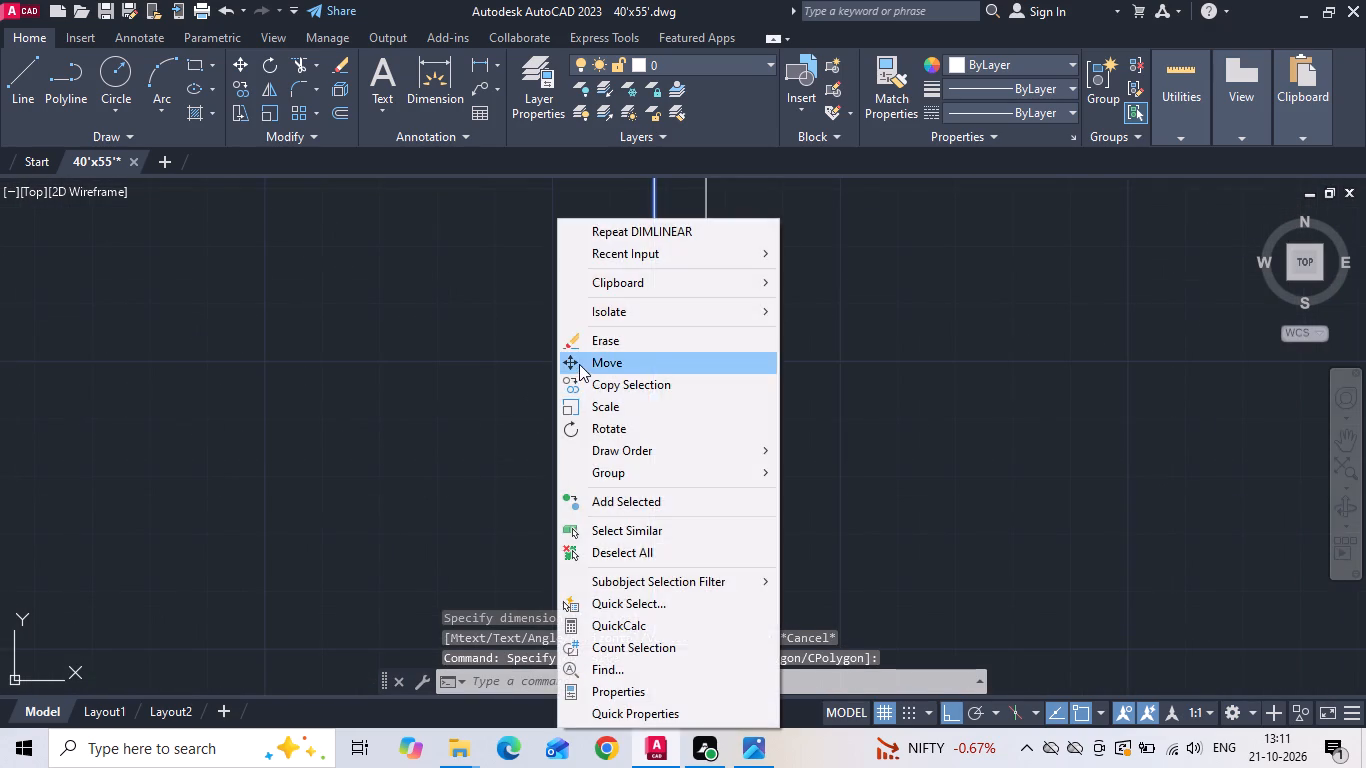
click(579, 364)
drag(441, 389, 452, 391)
text(3)
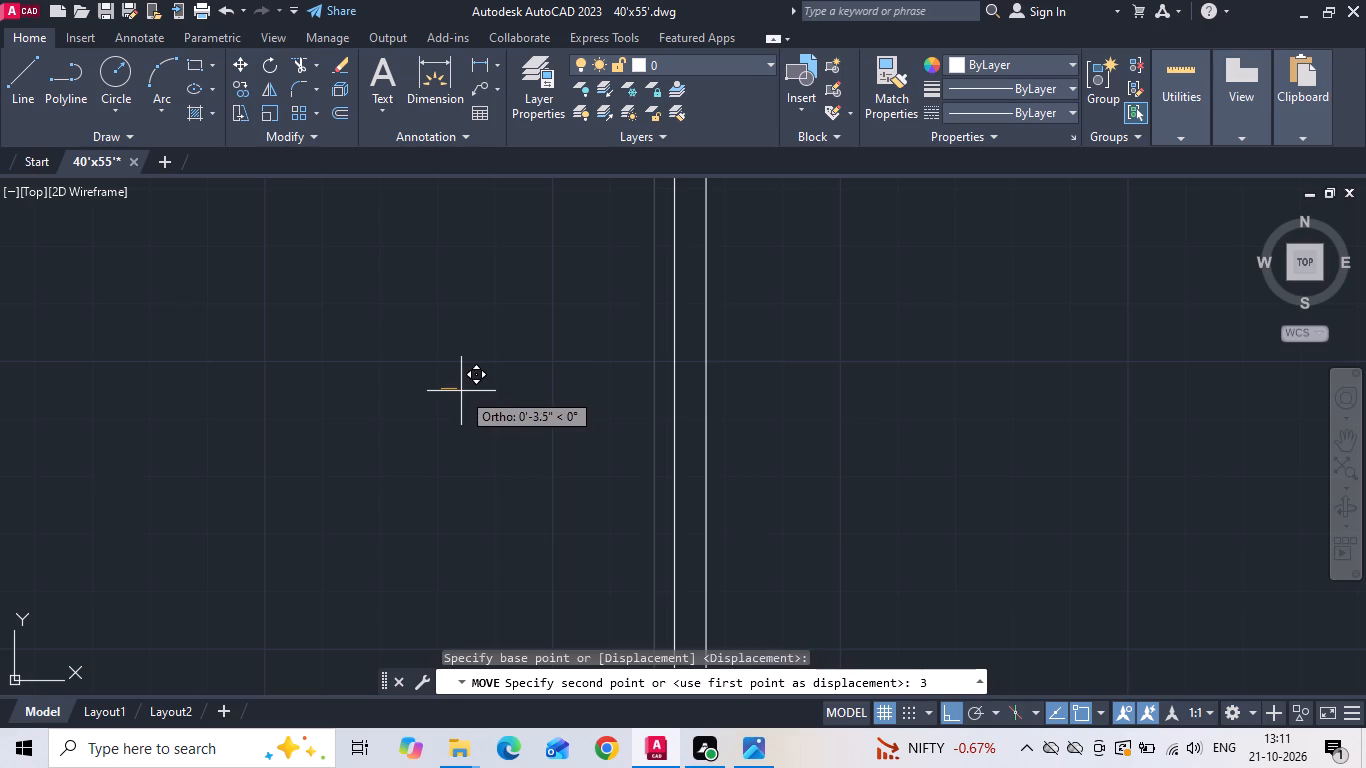
key(space)
Offset the partition's left line 4' to the left to mark the width of the dressing and attached toilet.
scroll(953, 447, down, 4)
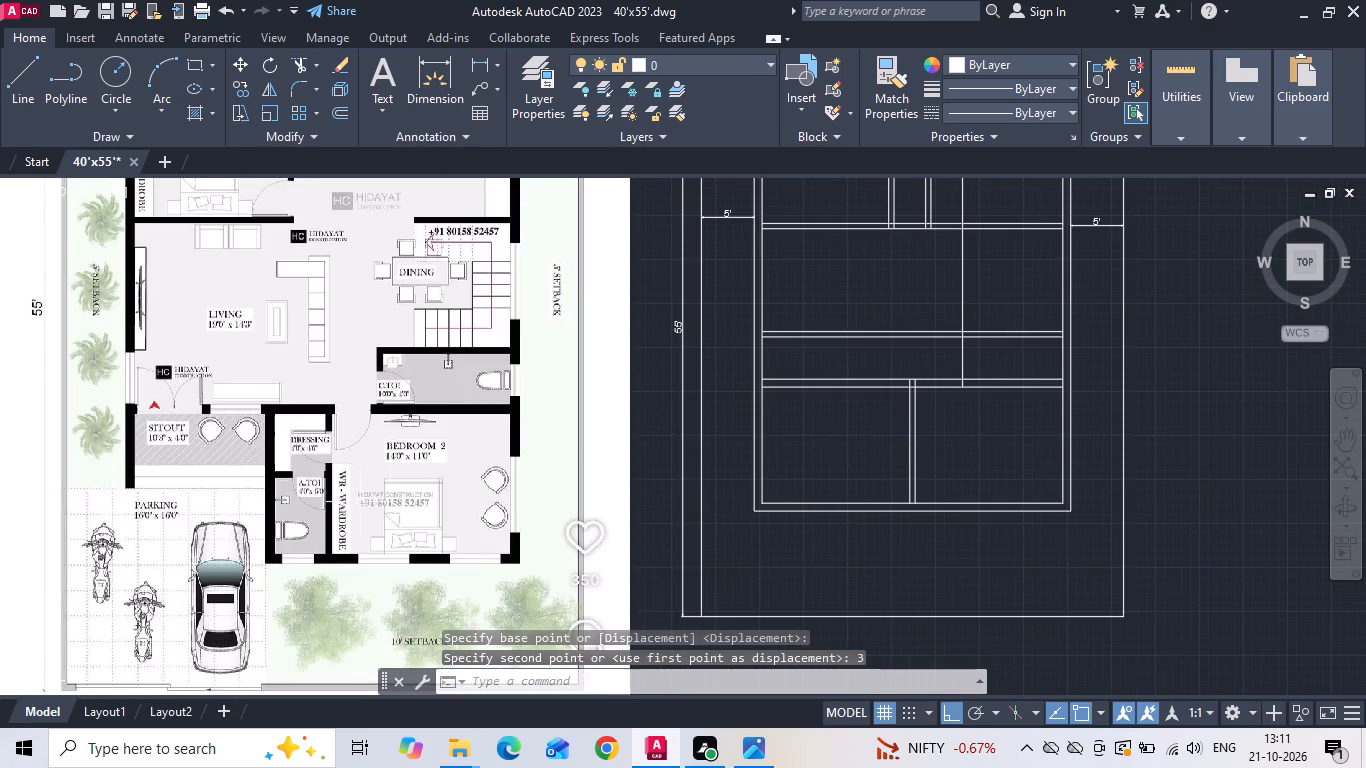
scroll(259, 444, up, 2)
text(o 4')
key(Return)
scroll(259, 437, down, 2)
scroll(943, 440, up, 2)
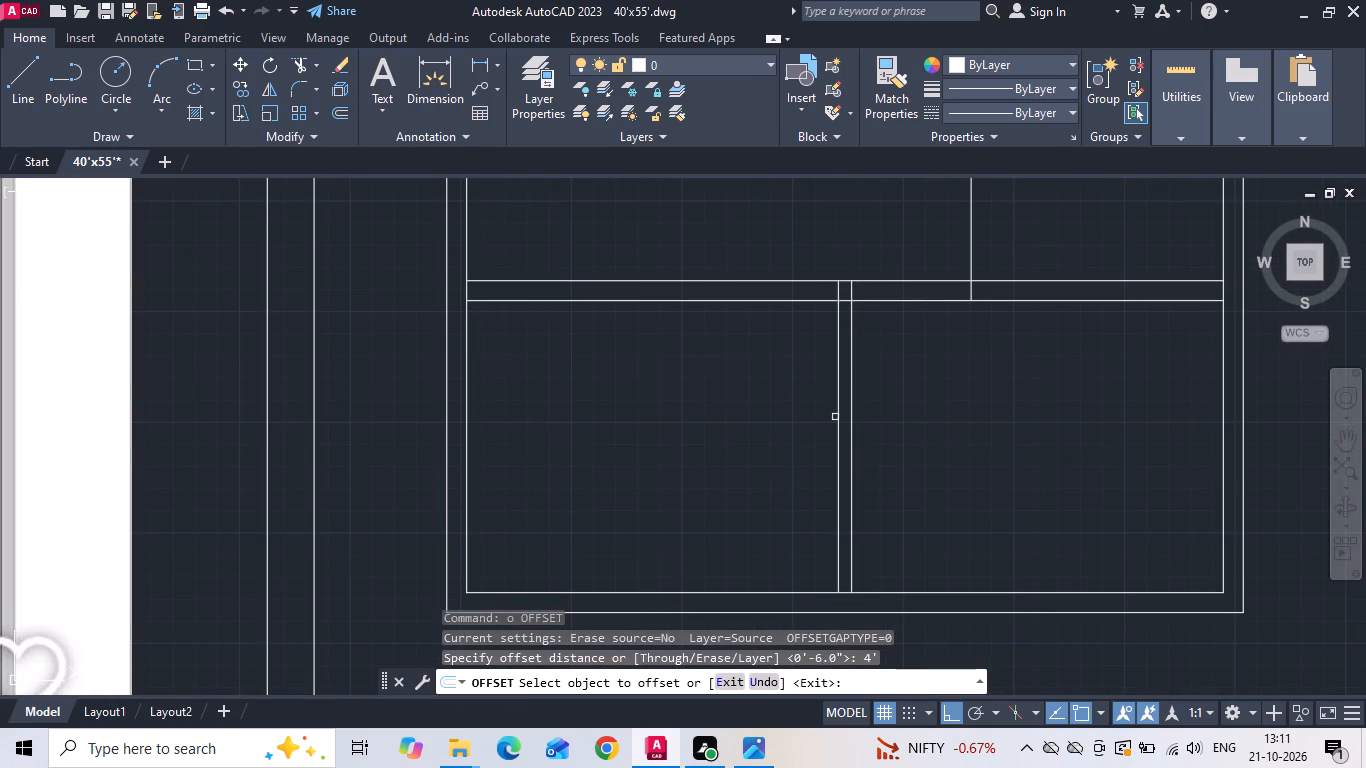
click(837, 396)
click(755, 391)
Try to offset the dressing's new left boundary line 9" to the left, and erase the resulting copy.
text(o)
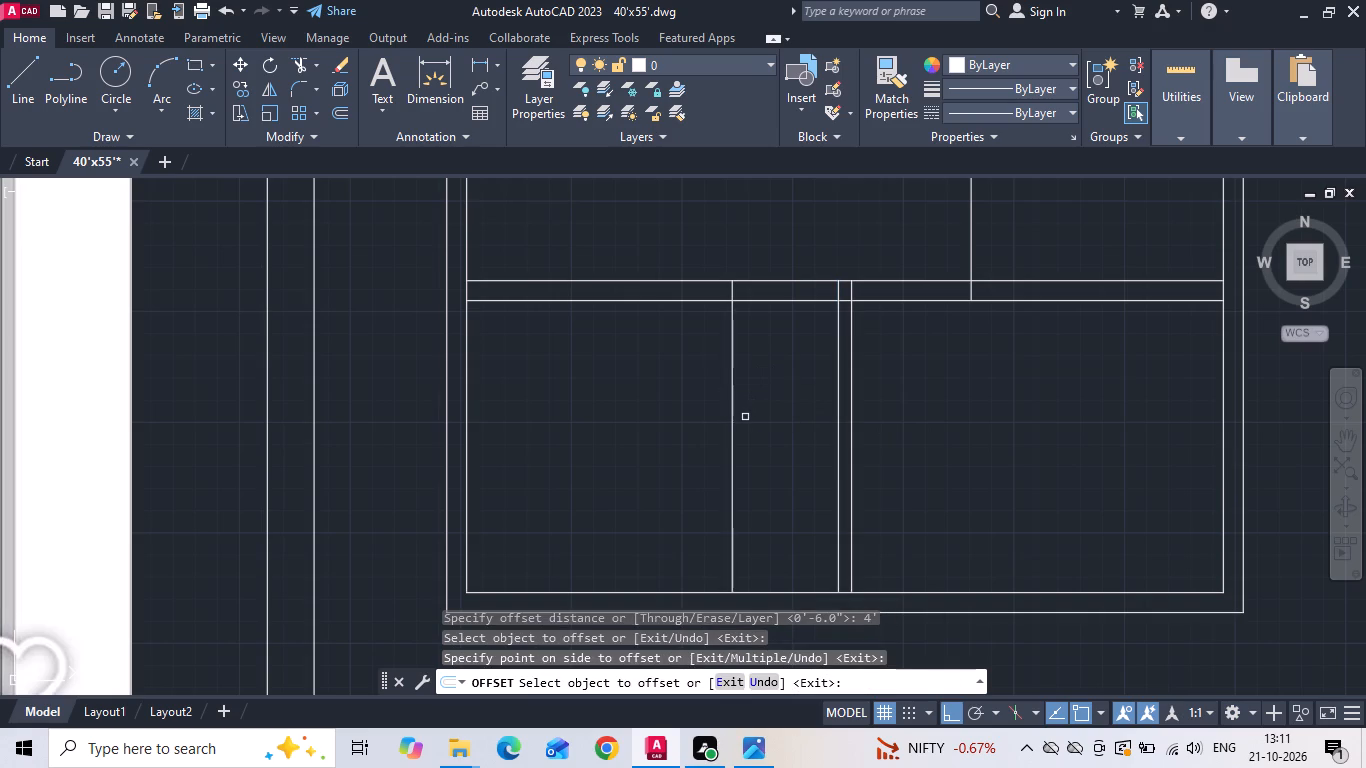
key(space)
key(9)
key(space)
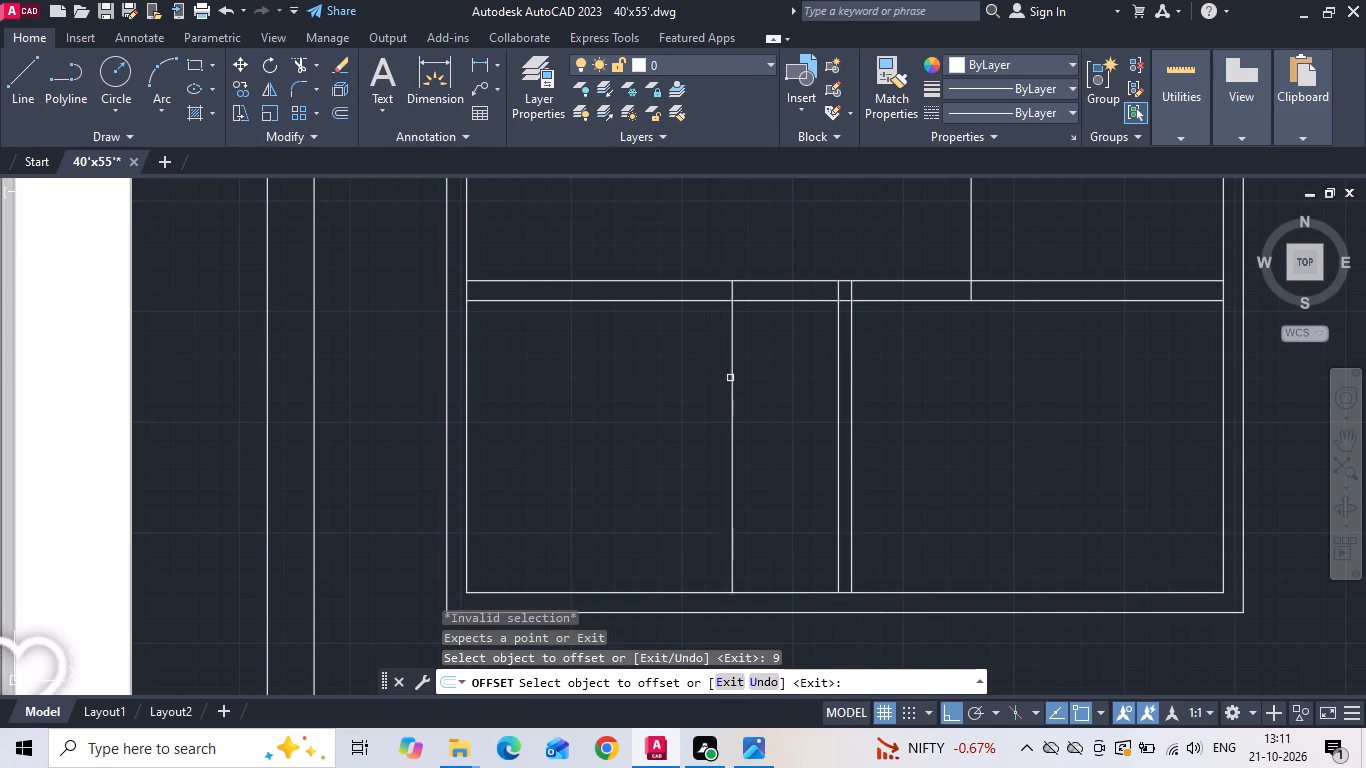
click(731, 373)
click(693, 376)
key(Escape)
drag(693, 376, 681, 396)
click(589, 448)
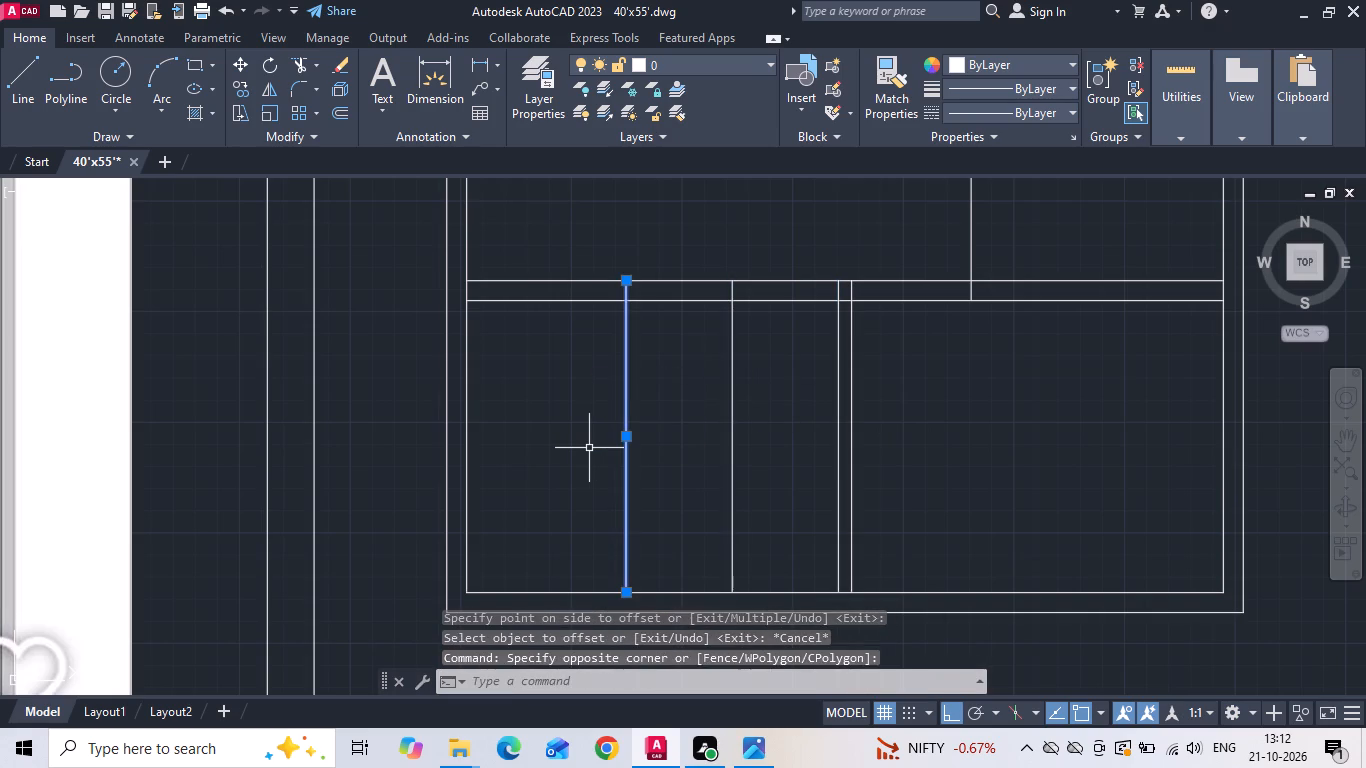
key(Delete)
Offset the dressing's left boundary line 9" to the left to form the outer wall thickness.
text(o 9)
key(space)
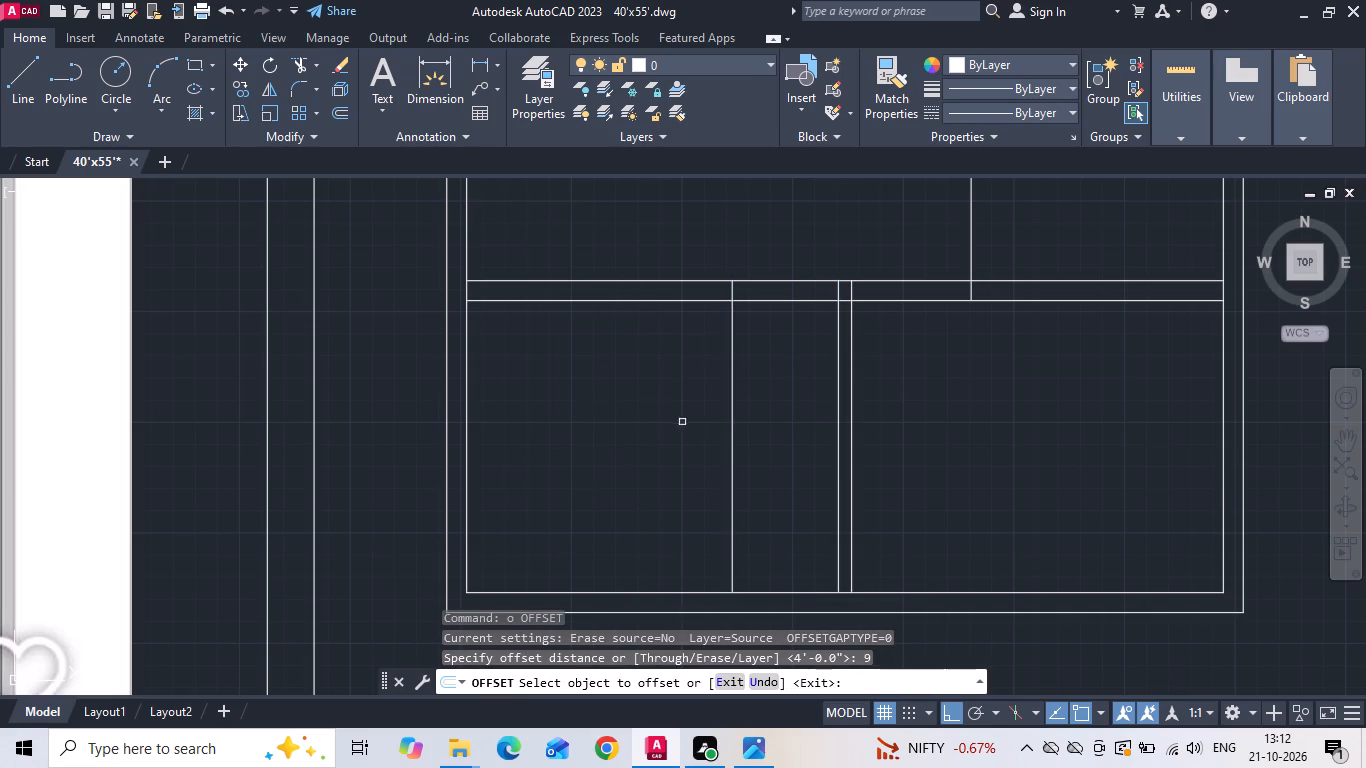
drag(730, 418, 717, 424)
click(646, 425)
key(Escape)
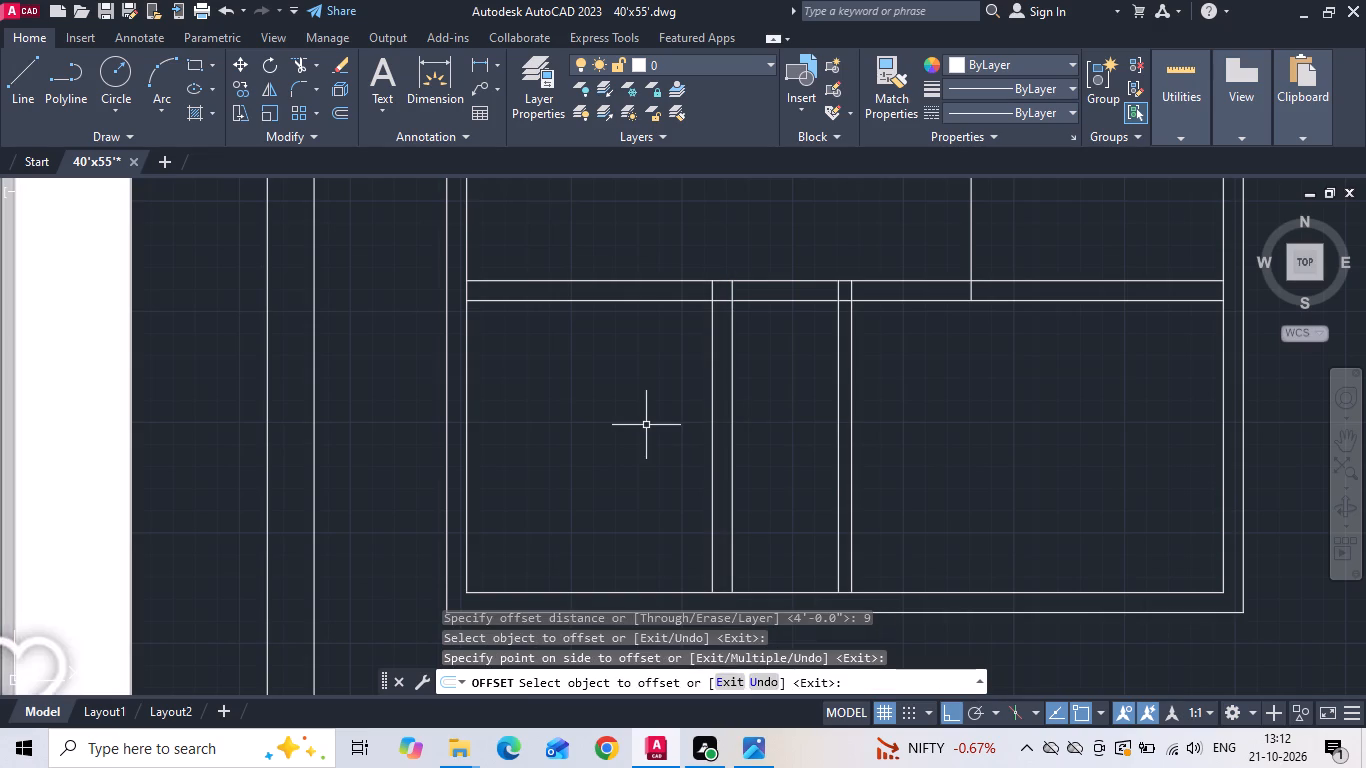
Extend the new outer wall line down to the bottom outer wall line, and the lower horizontal wall line to the left outer wall line.
text(ex)
key(space)
click(710, 513)
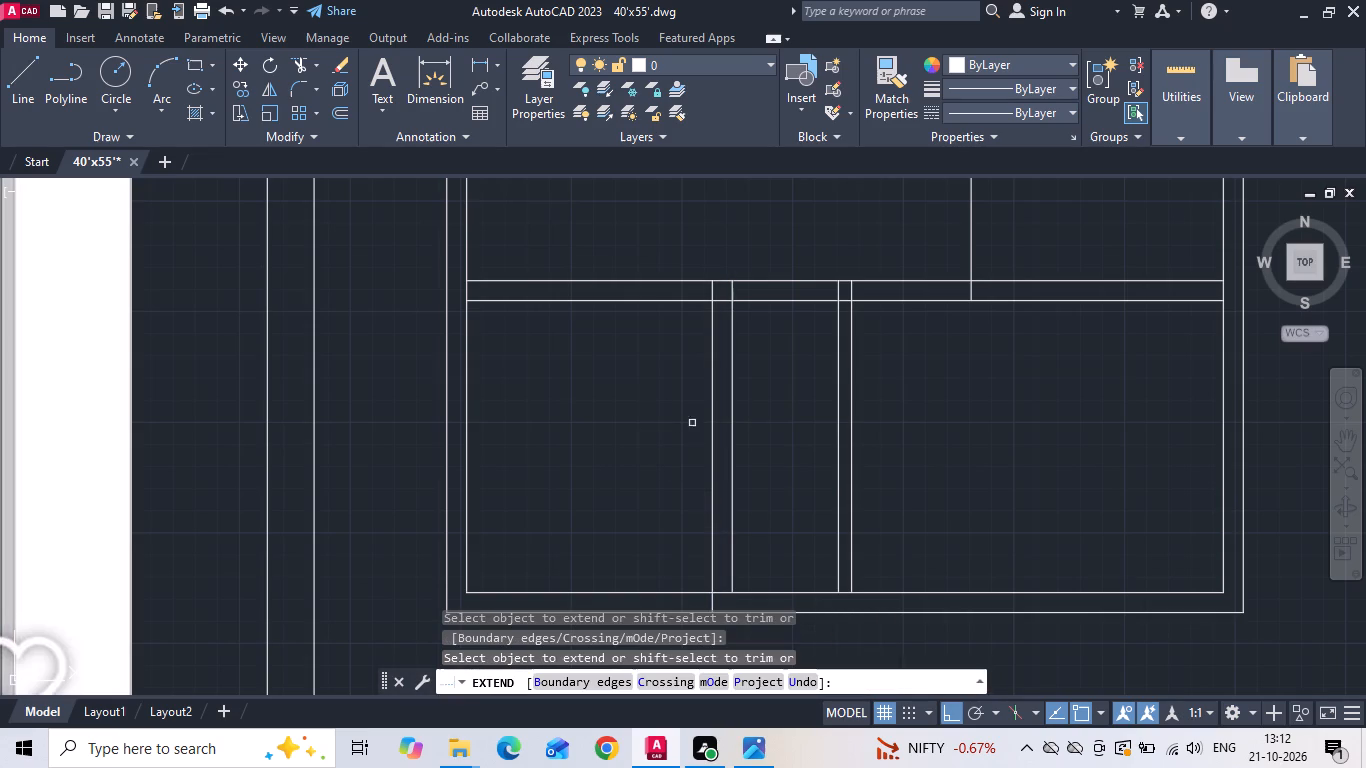
scroll(690, 411, down, 1)
middle_drag(603, 465, 781, 503)
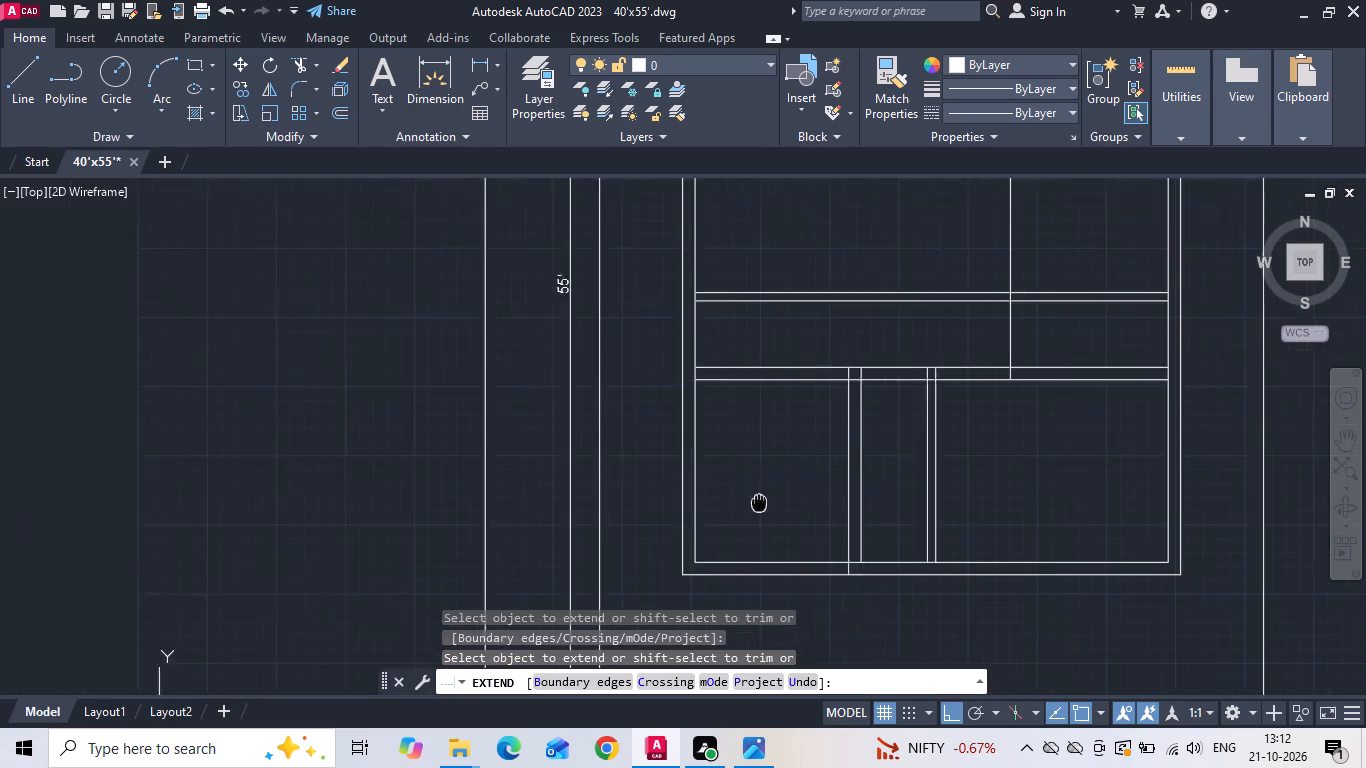
middle_drag(781, 503, 788, 503)
click(770, 378)
scroll(782, 437, down, 2)
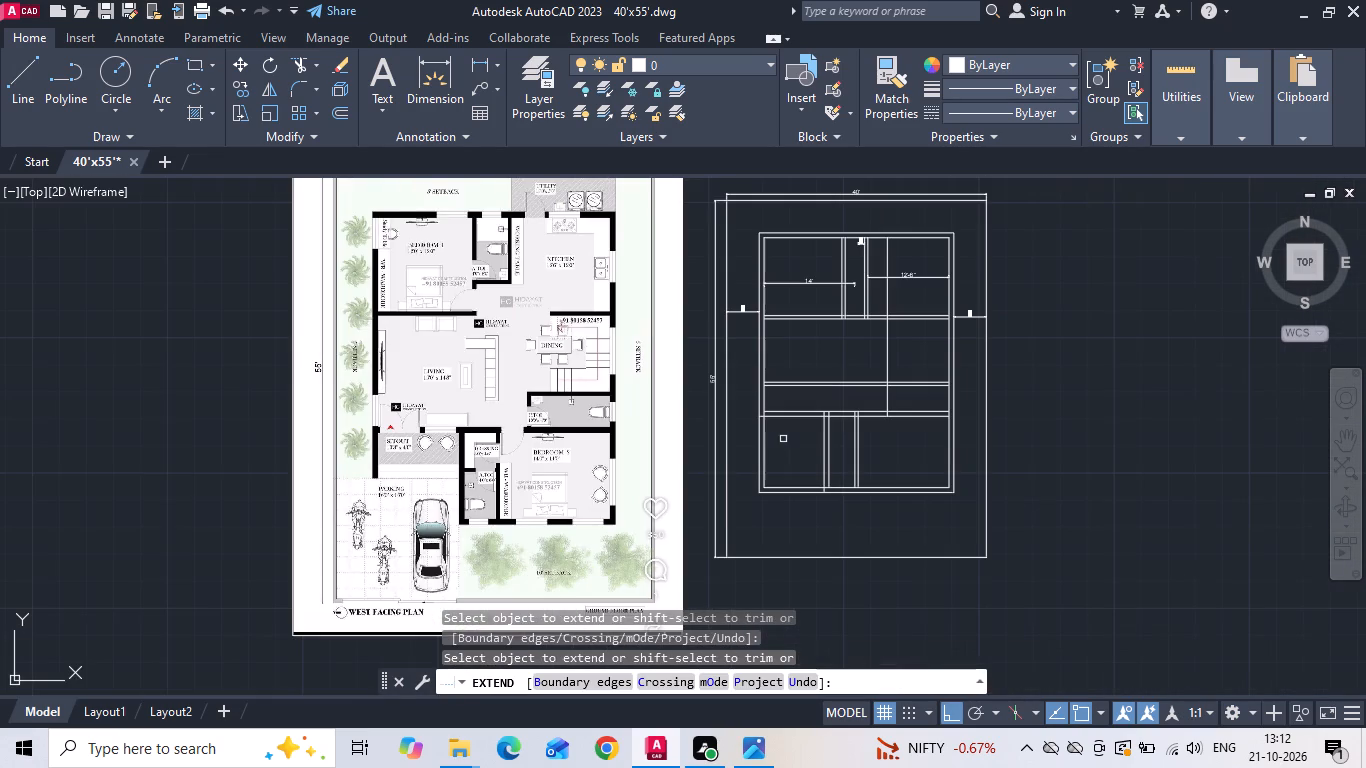
key(Escape)
Trim away the lower-left corner walls left of the dressing and toilet block to open the parking area.
scroll(791, 464, up, 1)
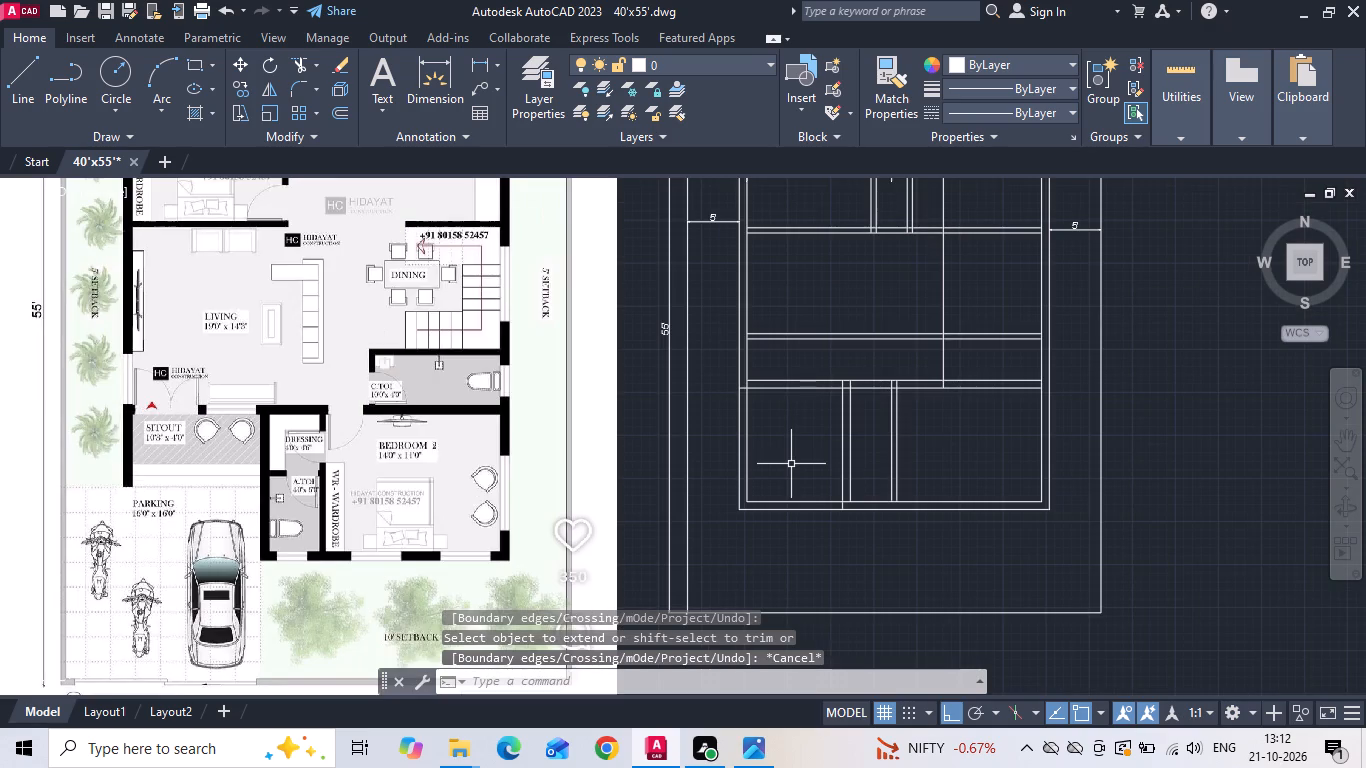
text(tr)
key(space)
drag(791, 459, 714, 520)
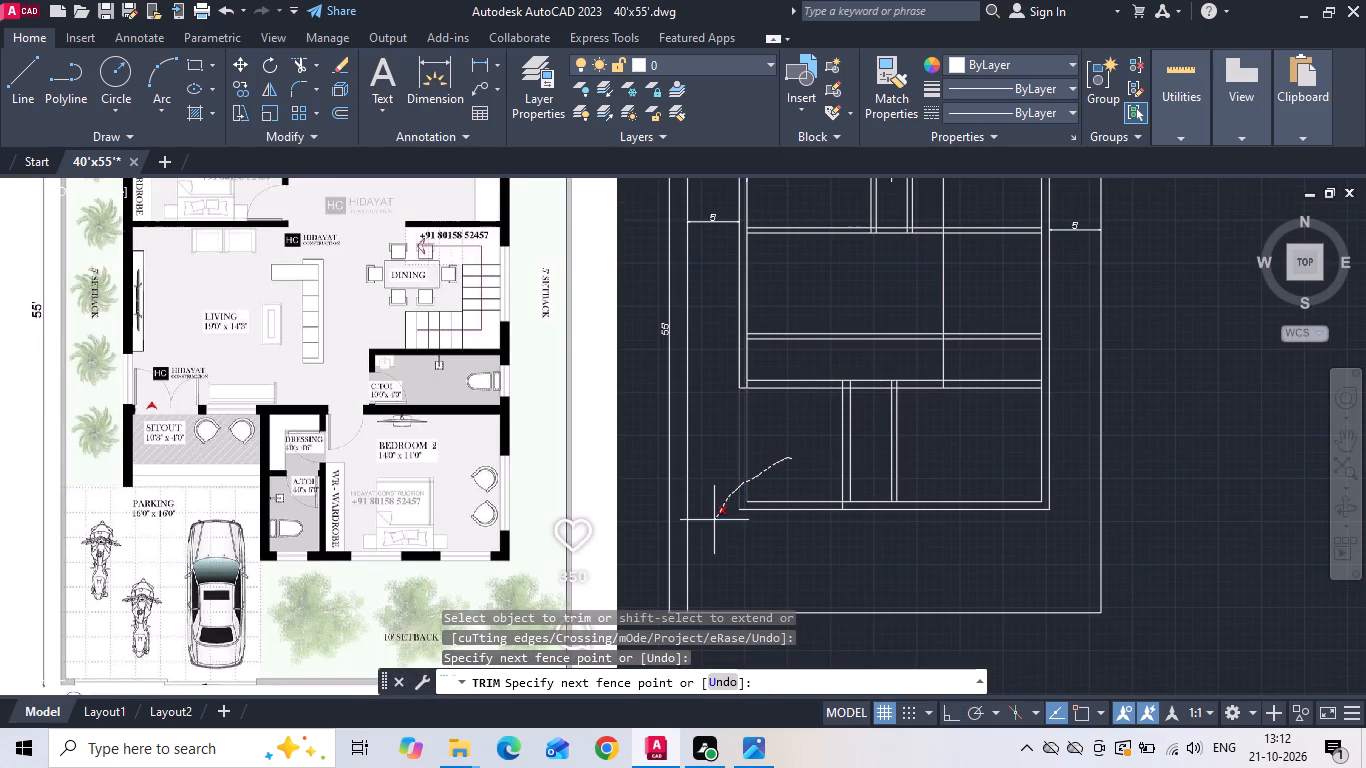
drag(714, 520, 773, 487)
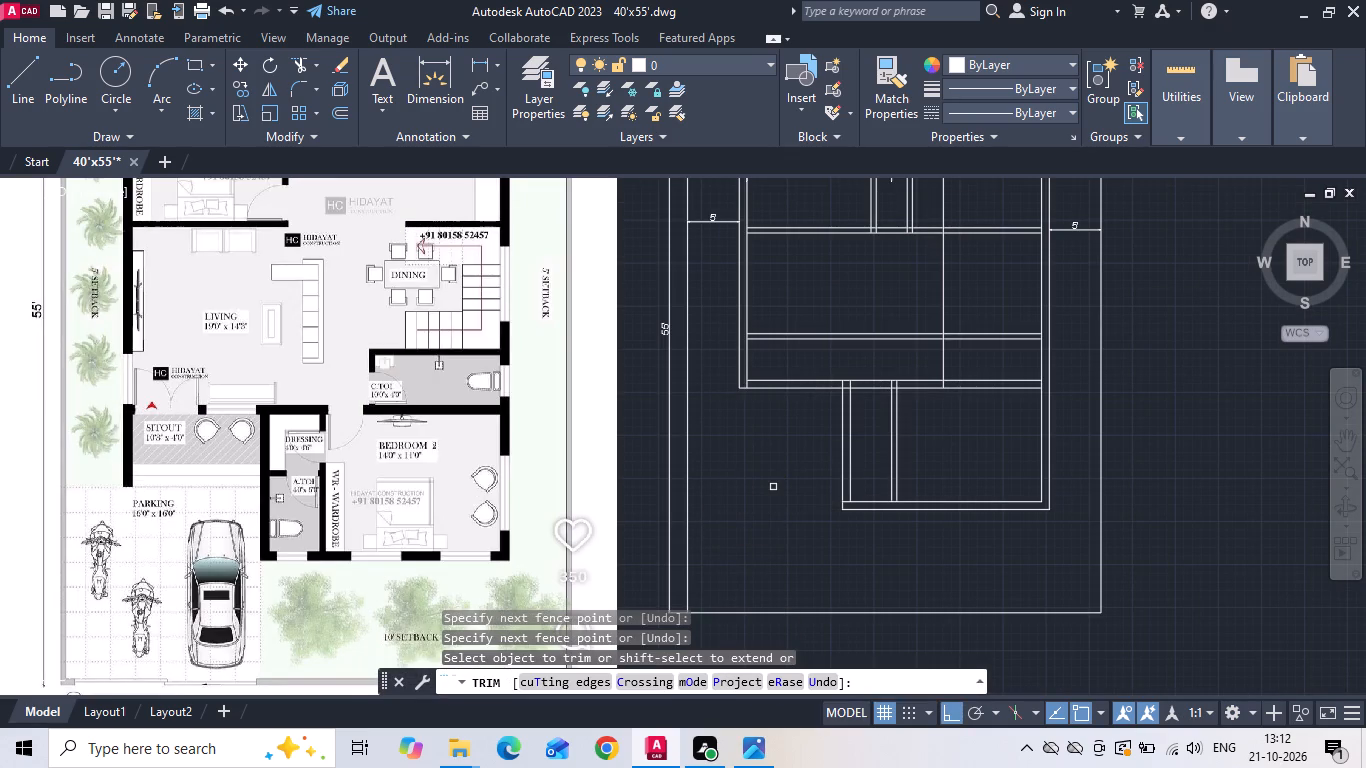
key(Escape)
Offset the inner bottom wall line 6' upward to mark the attached toilet's depth.
scroll(303, 533, up, 3)
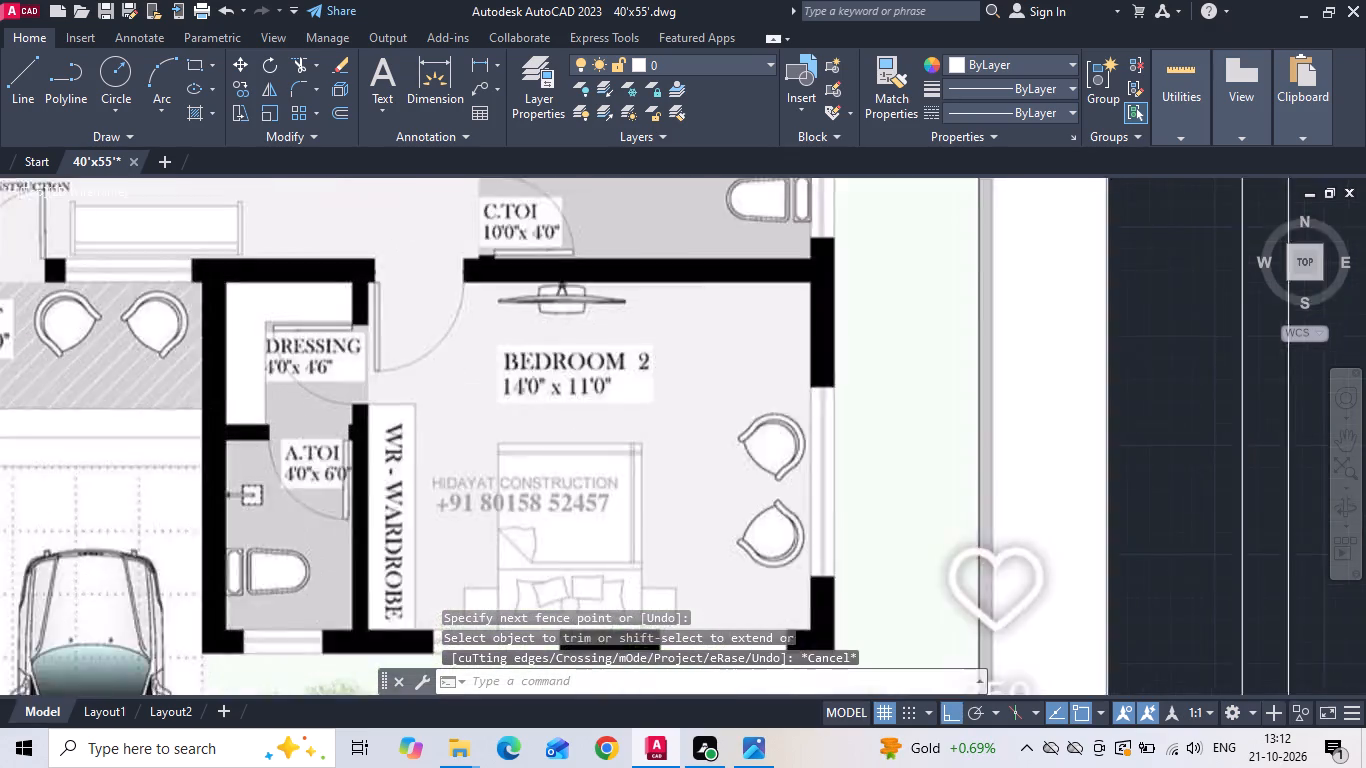
scroll(283, 453, down, 3)
text(o 6')
key(Return)
scroll(855, 481, up, 1)
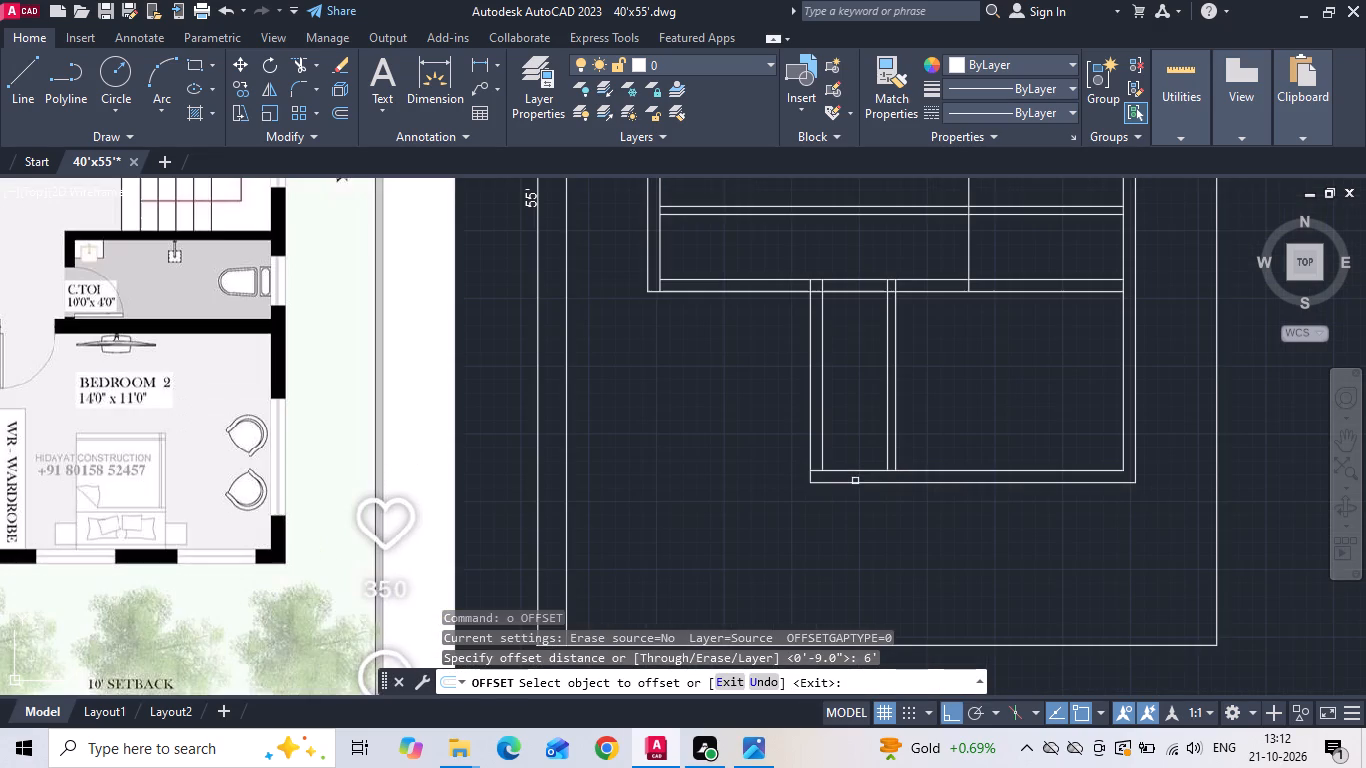
drag(854, 471, 852, 458)
click(848, 395)
middle_drag(852, 405, 914, 518)
scroll(914, 518, up, 1)
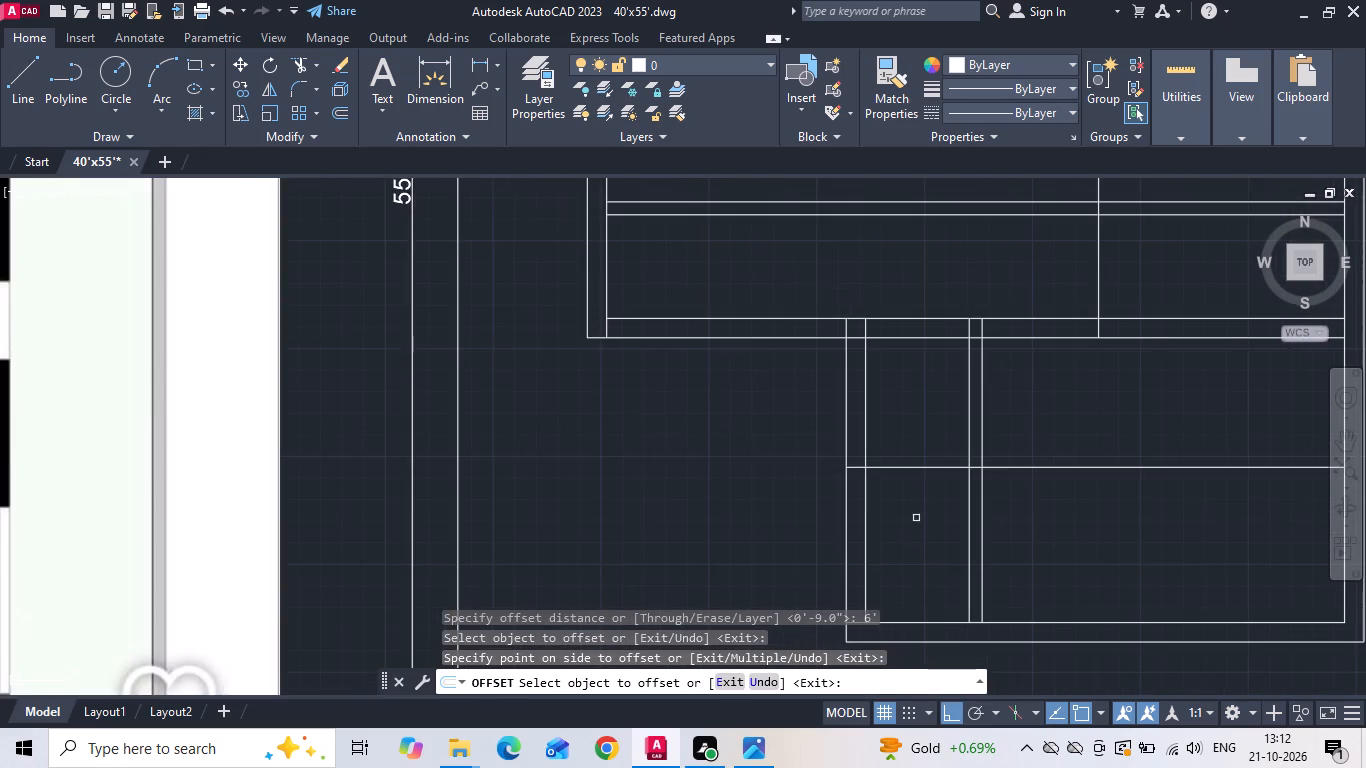
scroll(916, 518, down, 1)
key(Escape)
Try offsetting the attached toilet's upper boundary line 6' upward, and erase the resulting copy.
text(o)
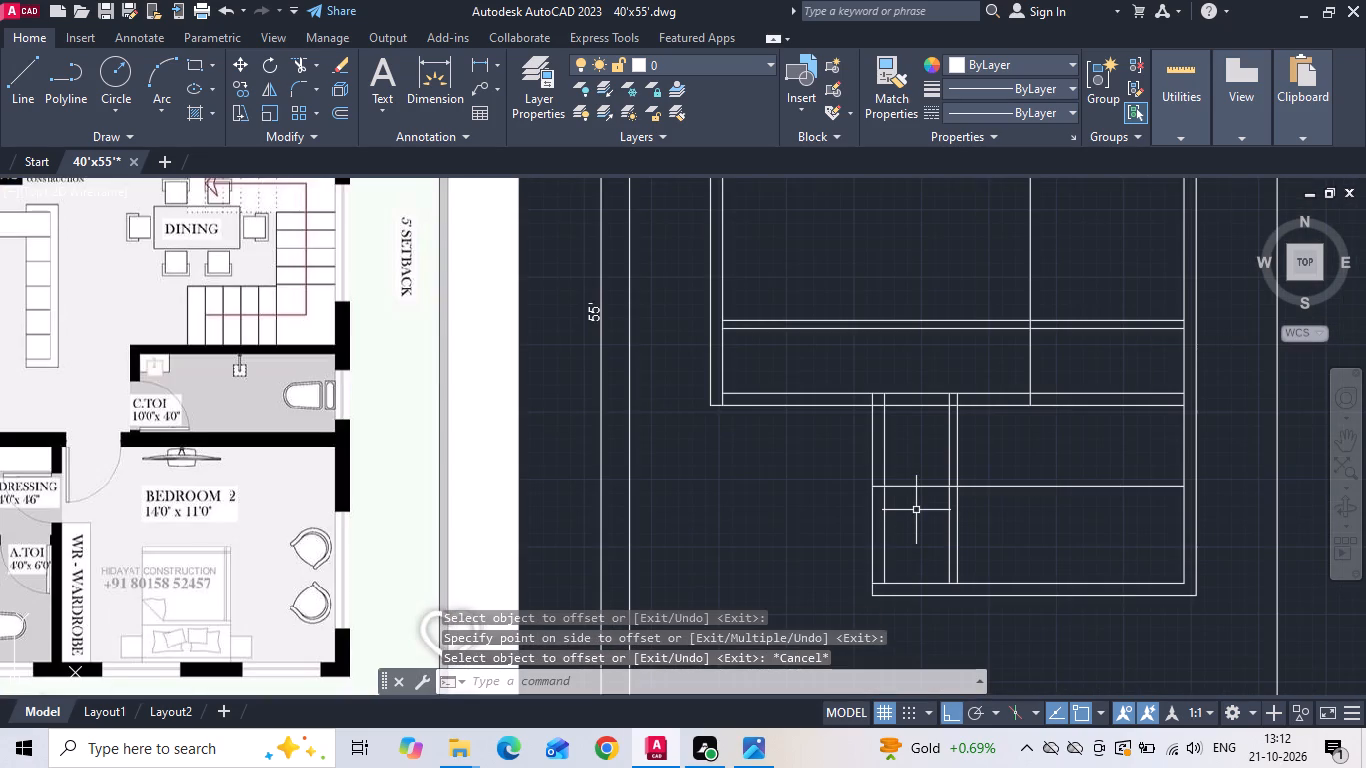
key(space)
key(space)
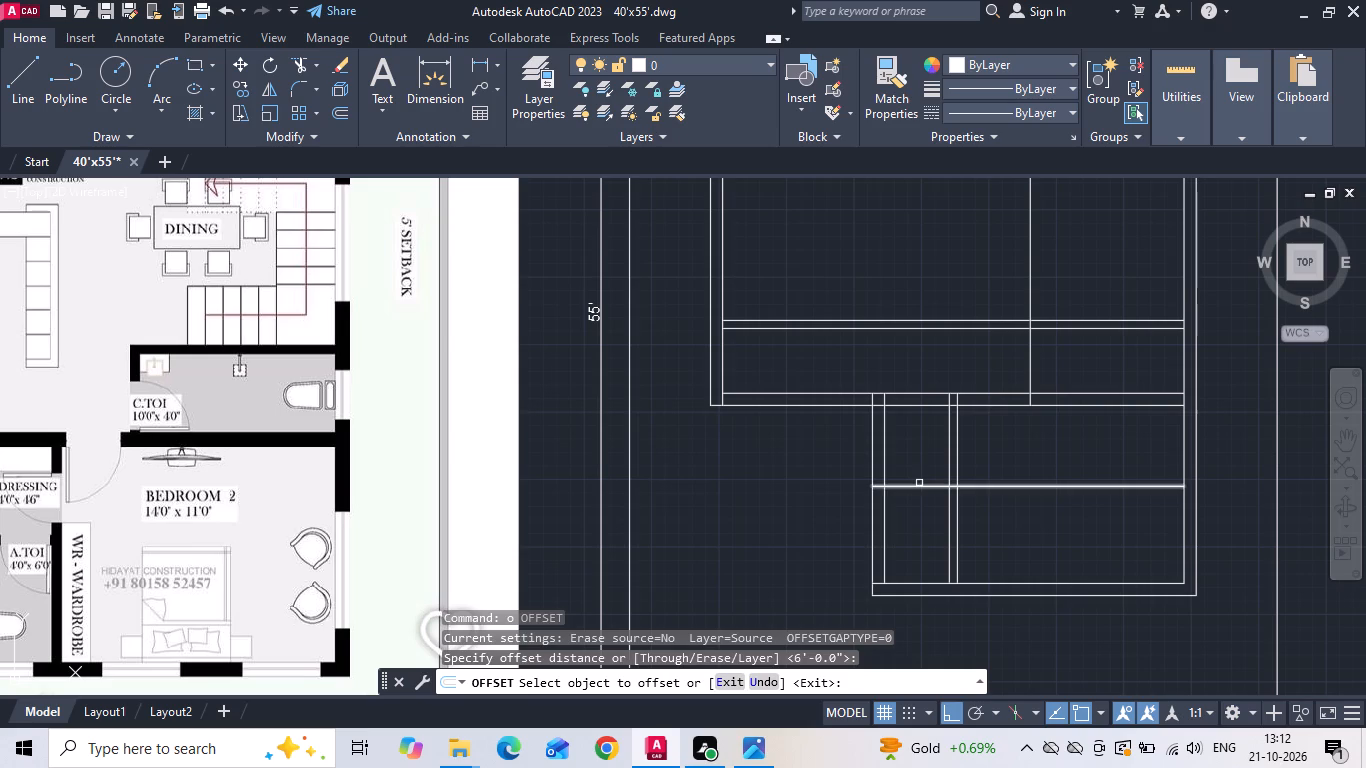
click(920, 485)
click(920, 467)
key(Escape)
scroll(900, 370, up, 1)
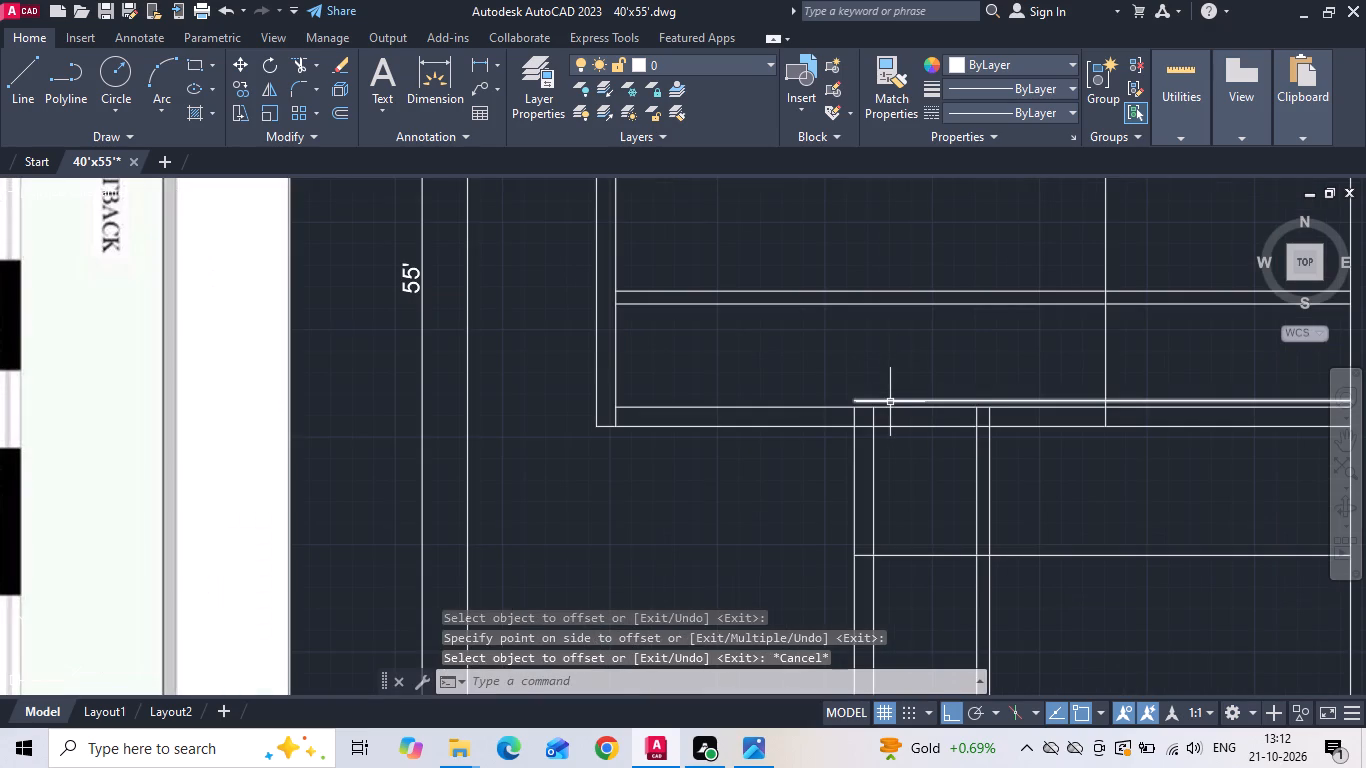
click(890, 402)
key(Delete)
Measure the dressing's depth from the horizontal wall to the toilet boundary line with a linear dimension preview.
scroll(899, 455, down, 1)
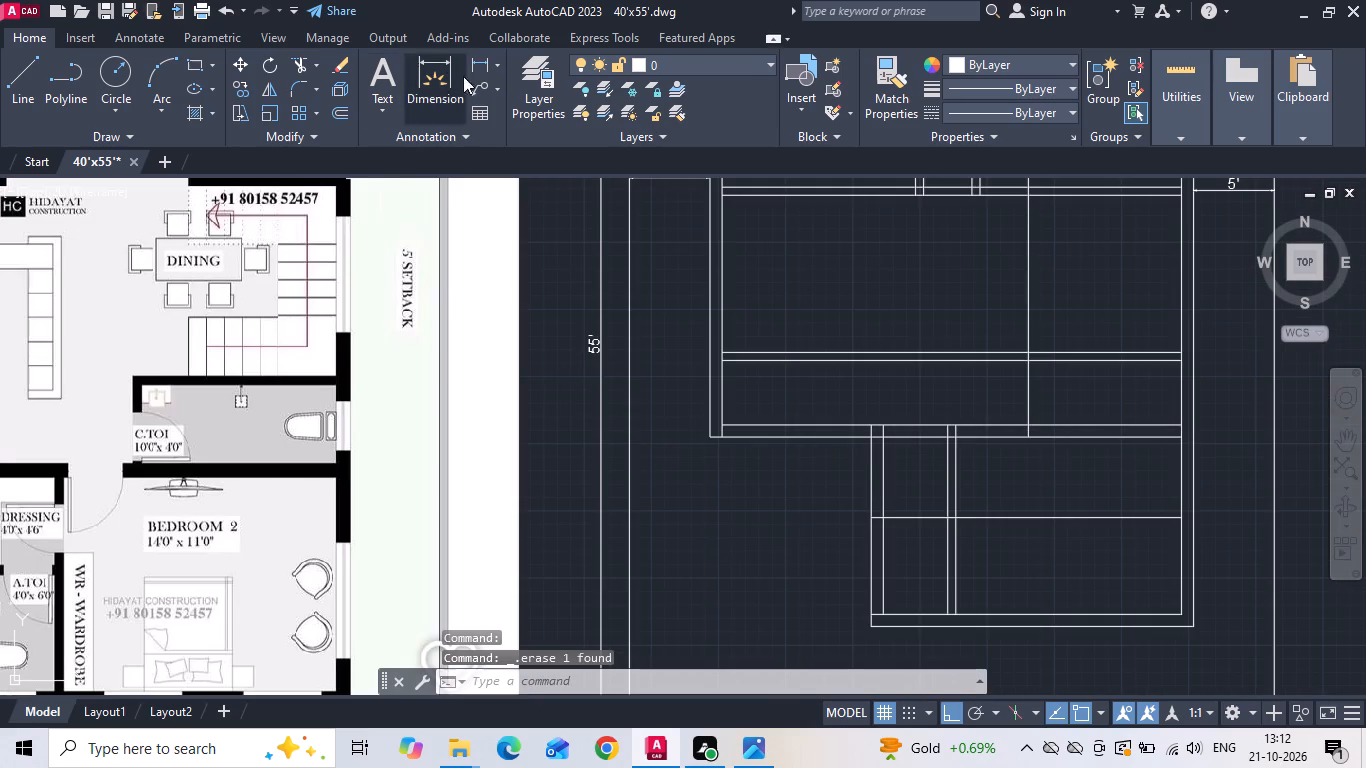
click(483, 69)
scroll(919, 451, up, 2)
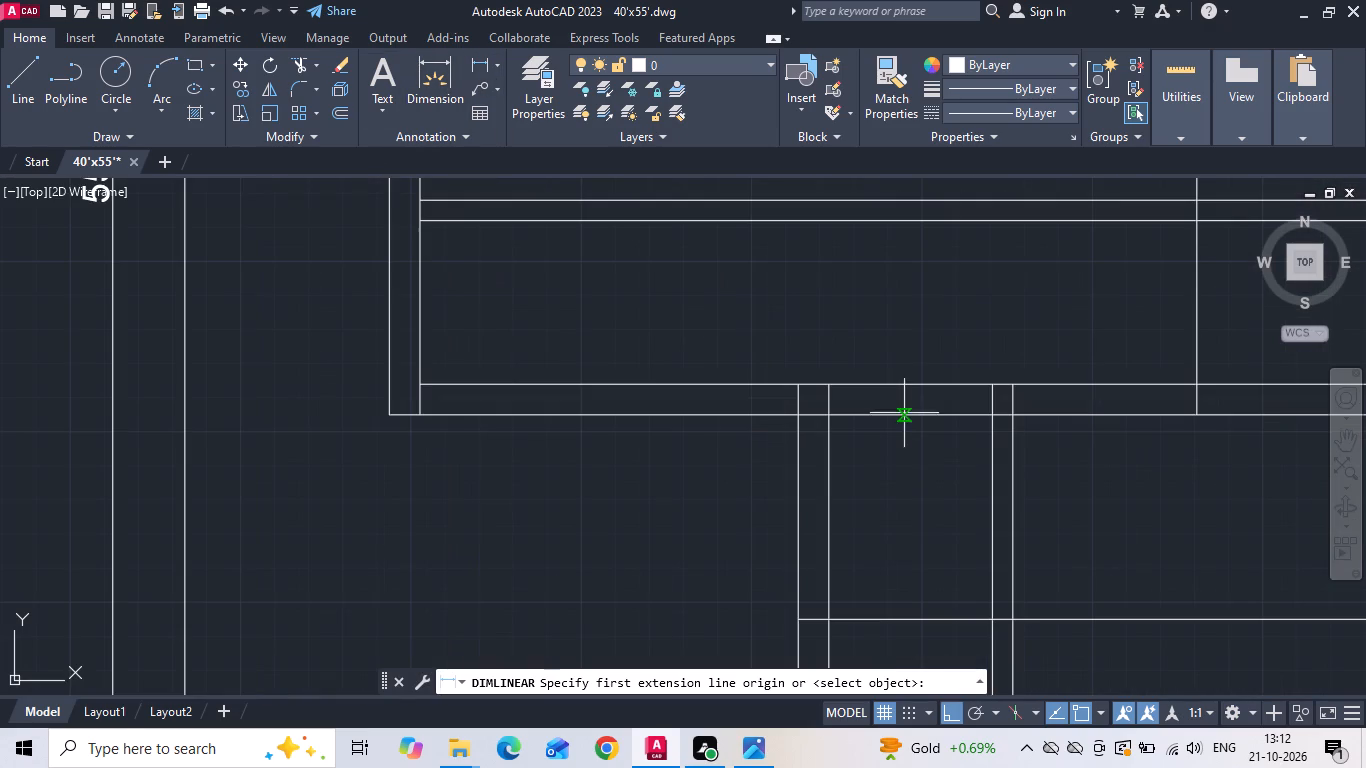
drag(904, 412, 908, 456)
middle_drag(909, 538, 892, 489)
click(879, 574)
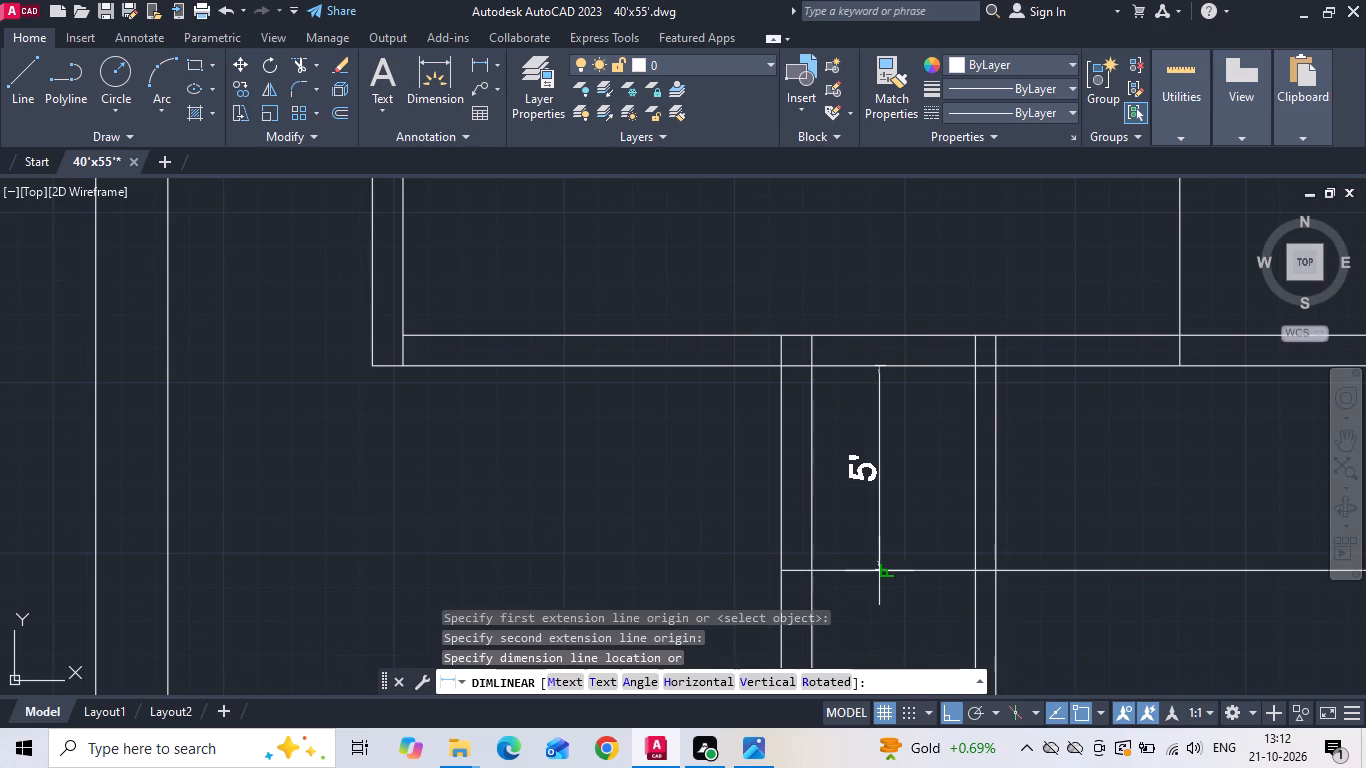
key(Escape)
Offset the attached toilet's upper boundary line 6" upward to form the wall between toilet and dressing.
text(o)
key(space)
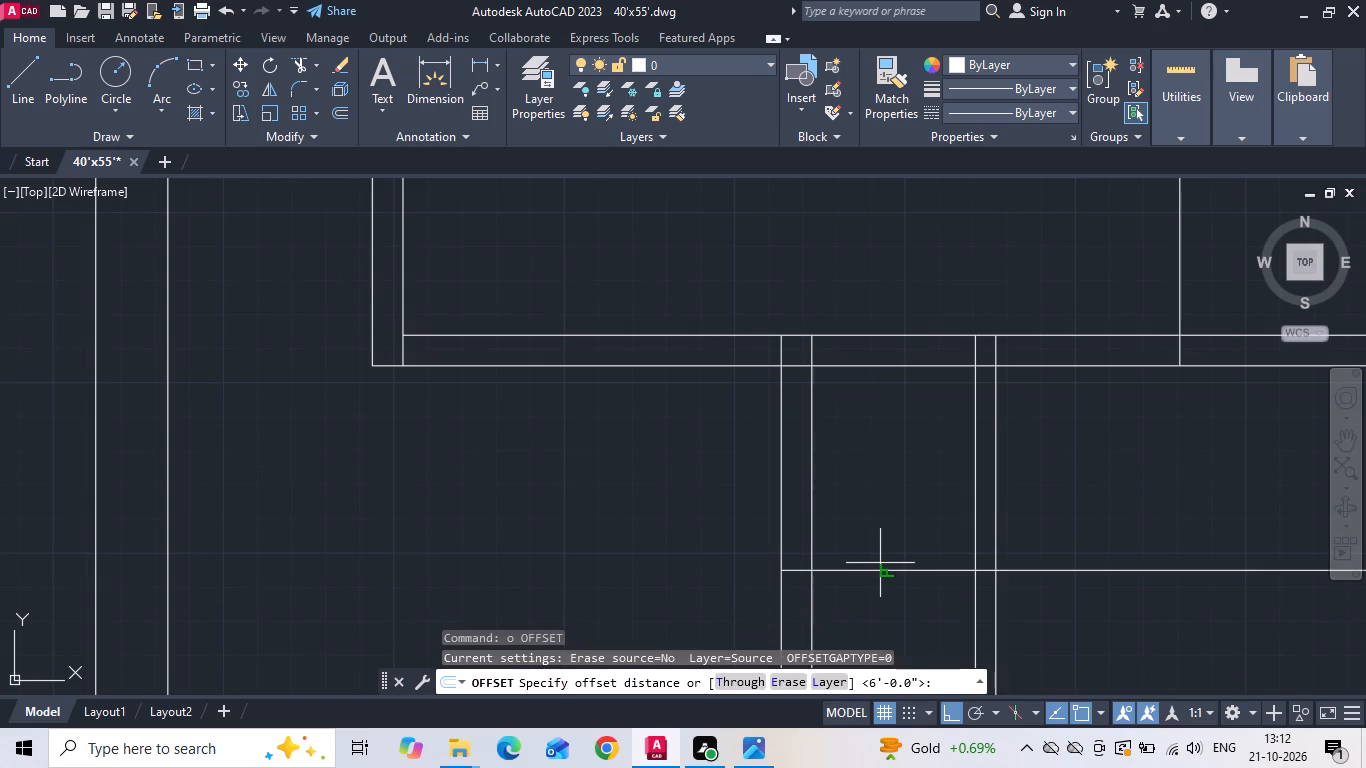
text(6)
key(space)
drag(888, 569, 888, 553)
click(887, 508)
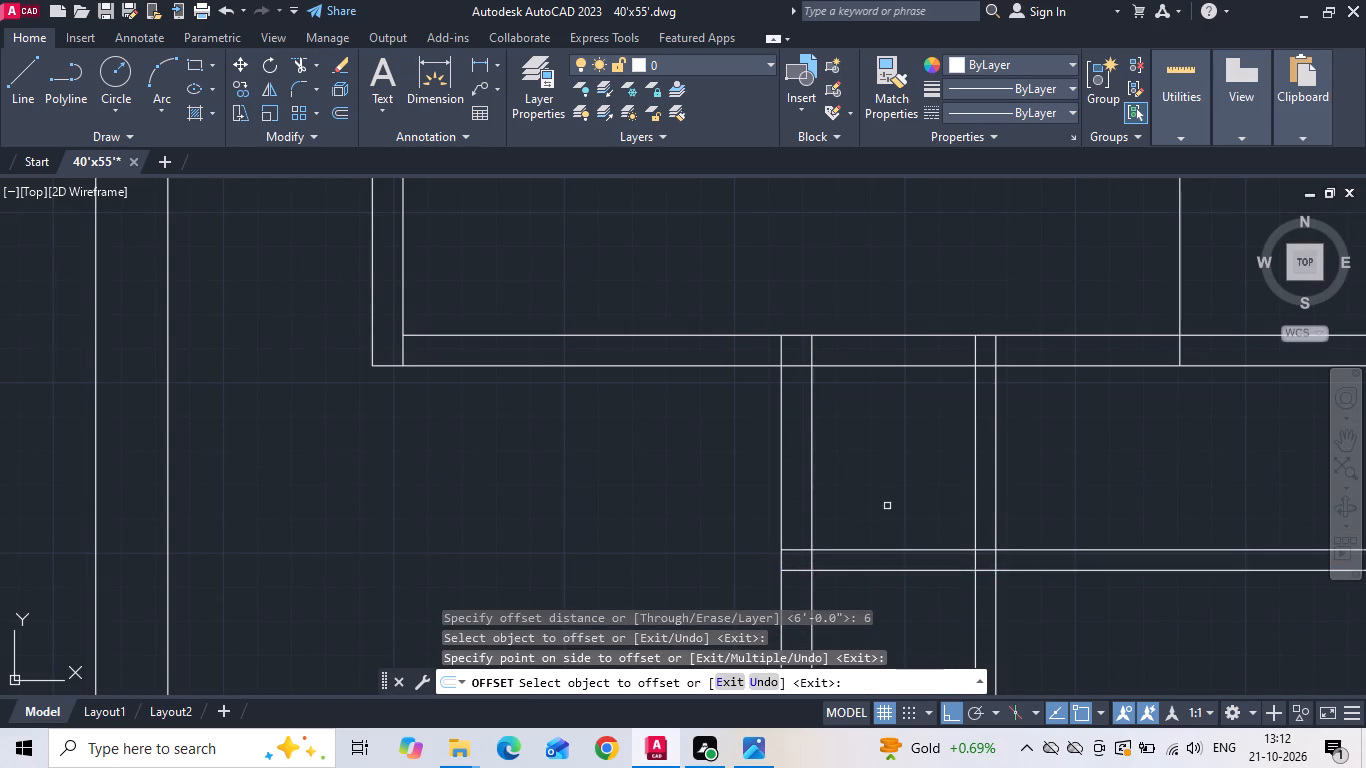
scroll(764, 529, down, 1)
scroll(970, 510, down, 1)
key(Escape)
Trim the two toilet wall lines where they run past the partition into Bedroom 2.
text(tr)
key(space)
drag(991, 508, 994, 558)
key(Escape)
Save the drawing.
key(ctrl+s)
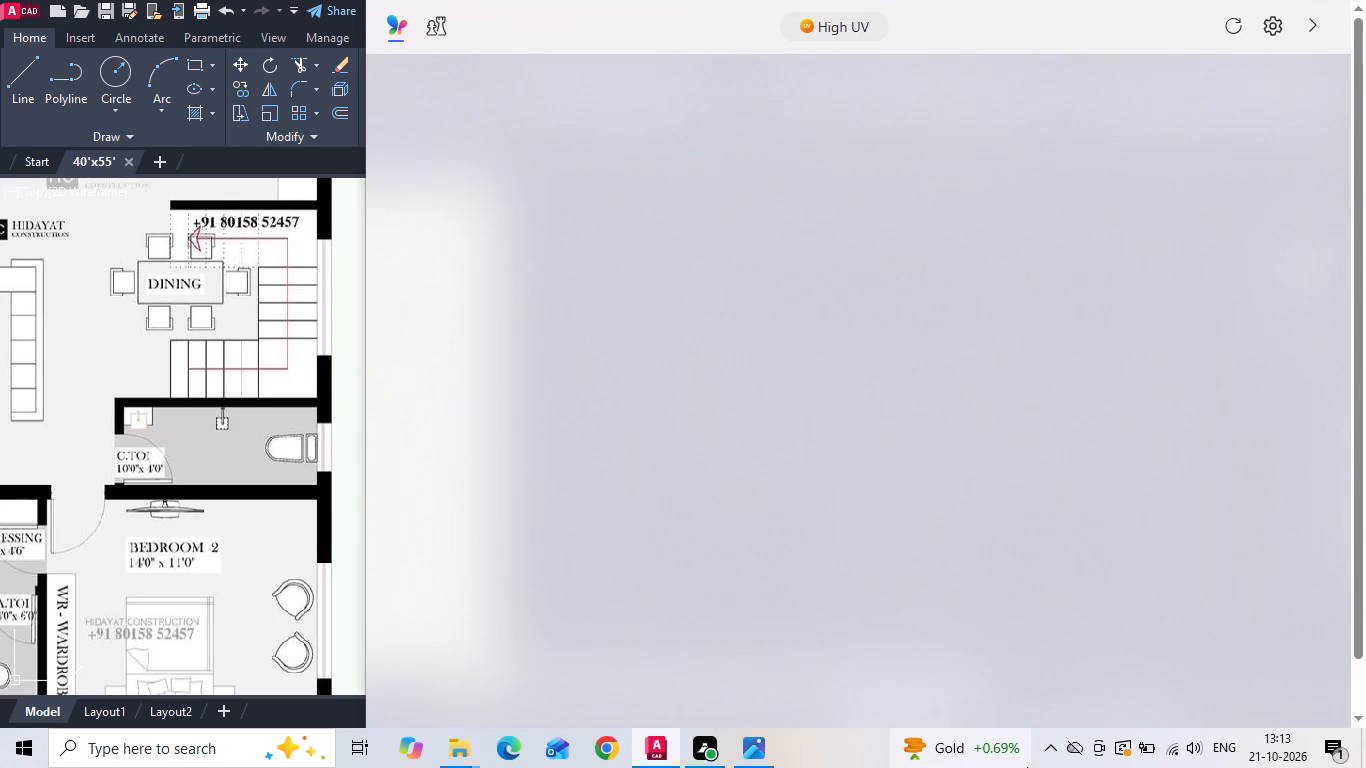
key(Escape)
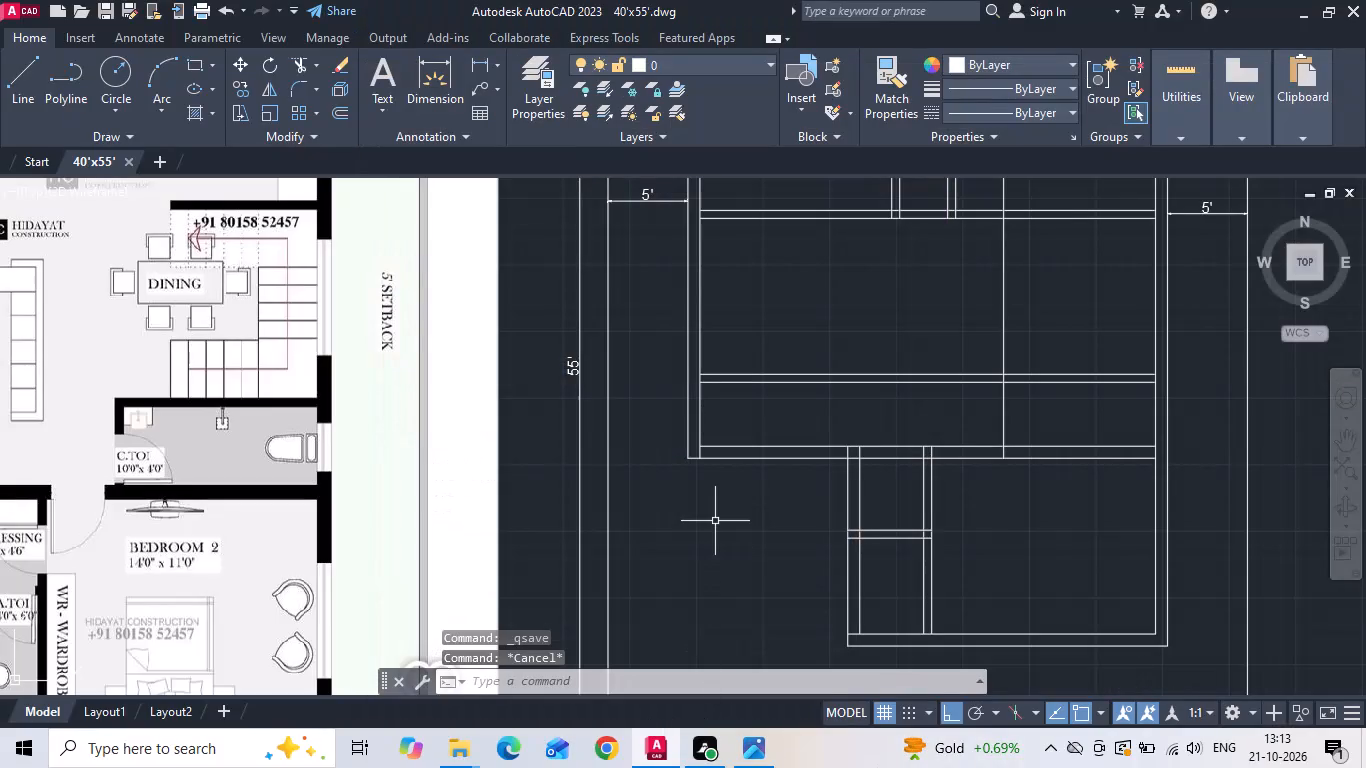
Offset the partition's left line 2'6" leftward and the toilet wall's upper line 2'6" upward to mark the toilet and dressing door openings.
middle_drag(791, 479, 830, 413)
key(Escape)
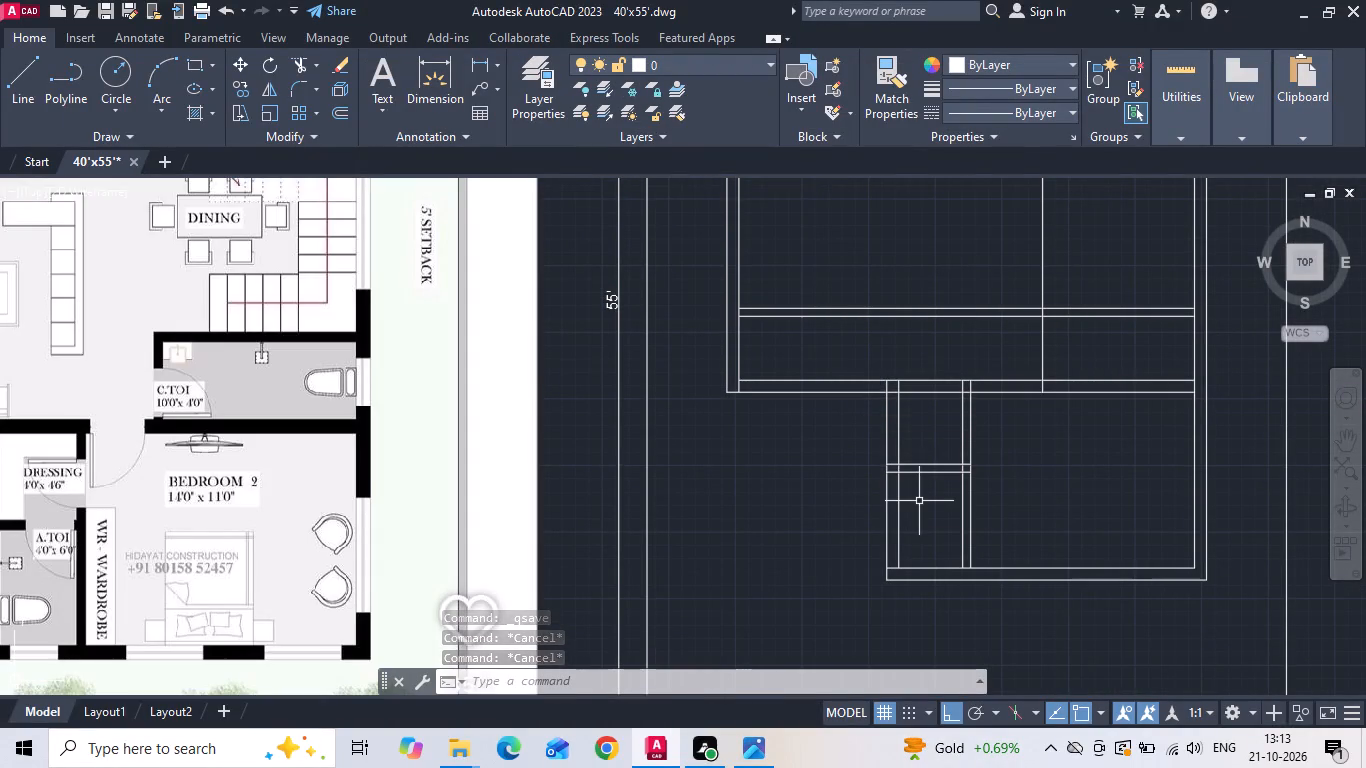
key(o)
key(space)
text(2')
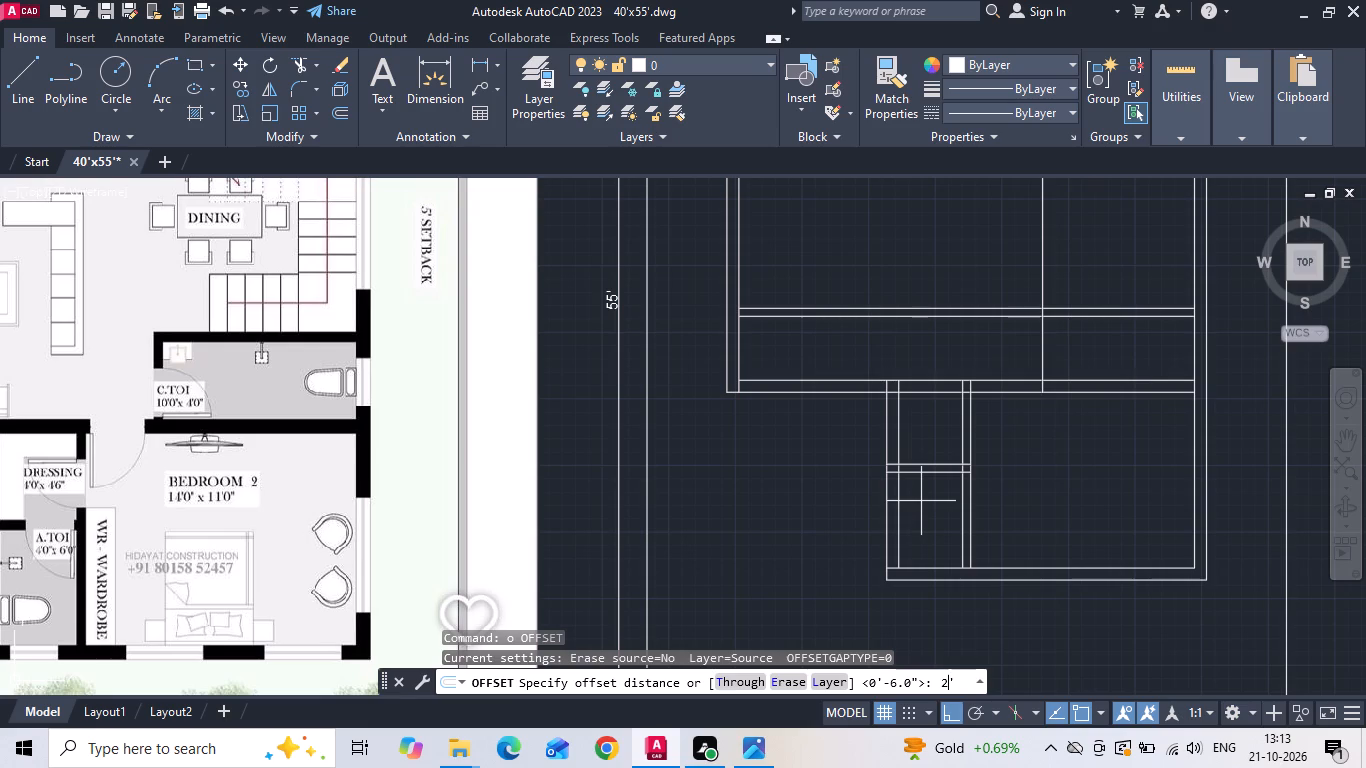
text(6)
key(space)
scroll(987, 500, up, 2)
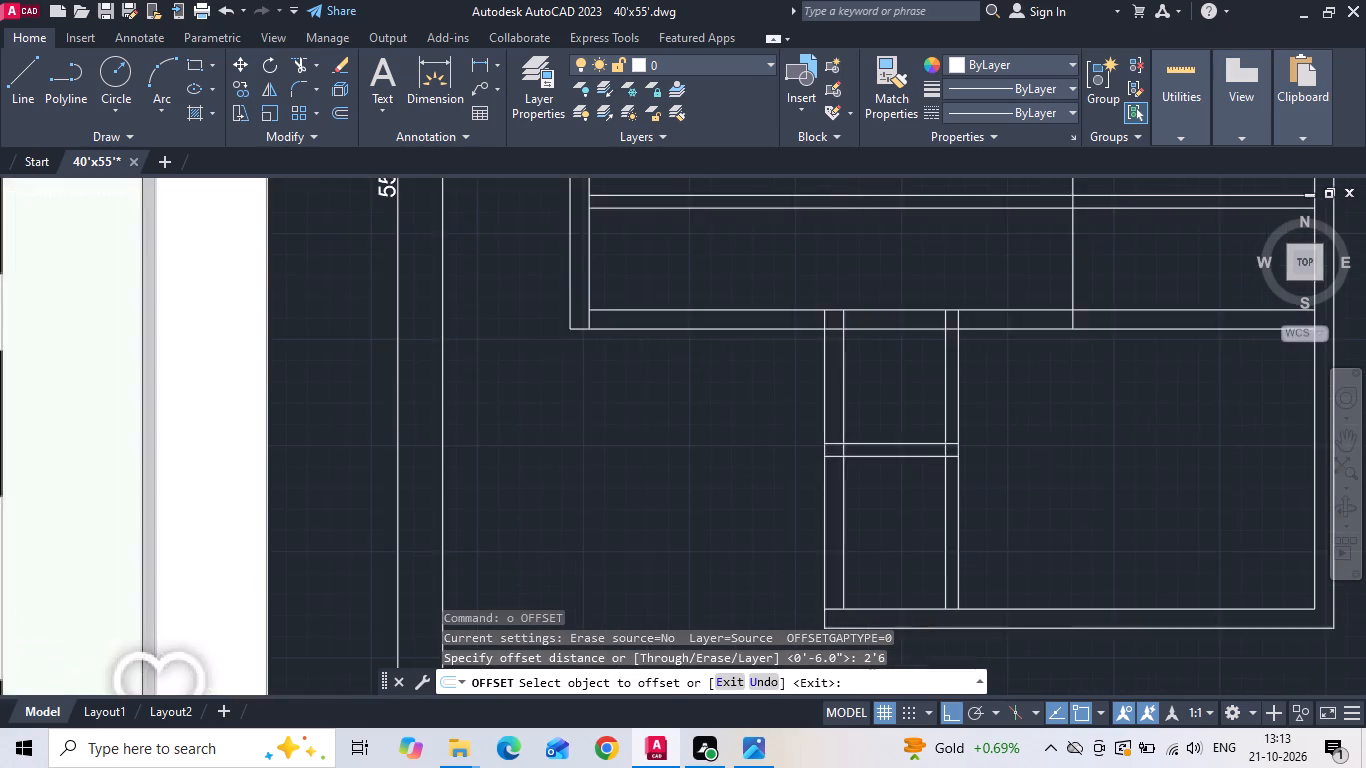
drag(932, 452, 919, 452)
click(796, 466)
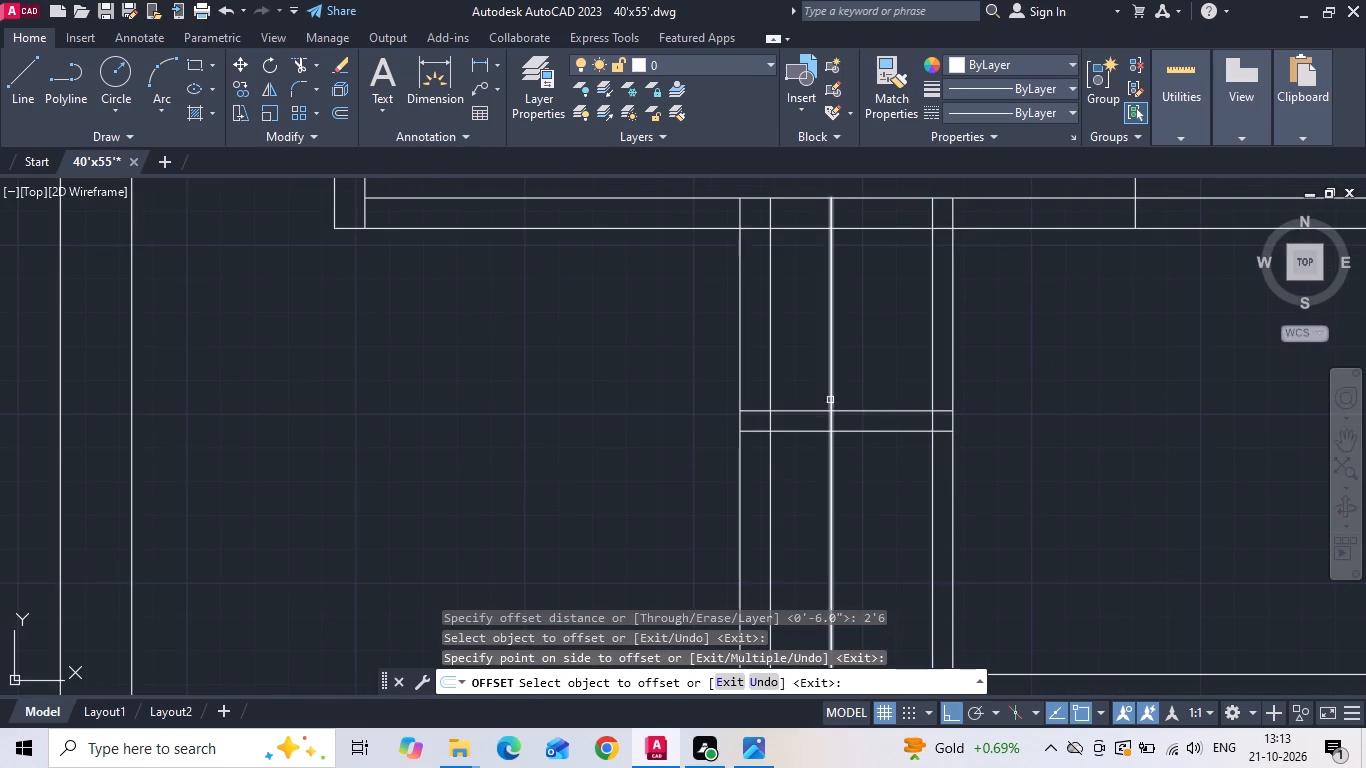
drag(864, 410, 876, 379)
click(941, 271)
key(Escape)
Trim the toilet wall and the Bedroom 2 partition between their guide lines to cut the toilet and dressing door openings.
key(t)
key(r)
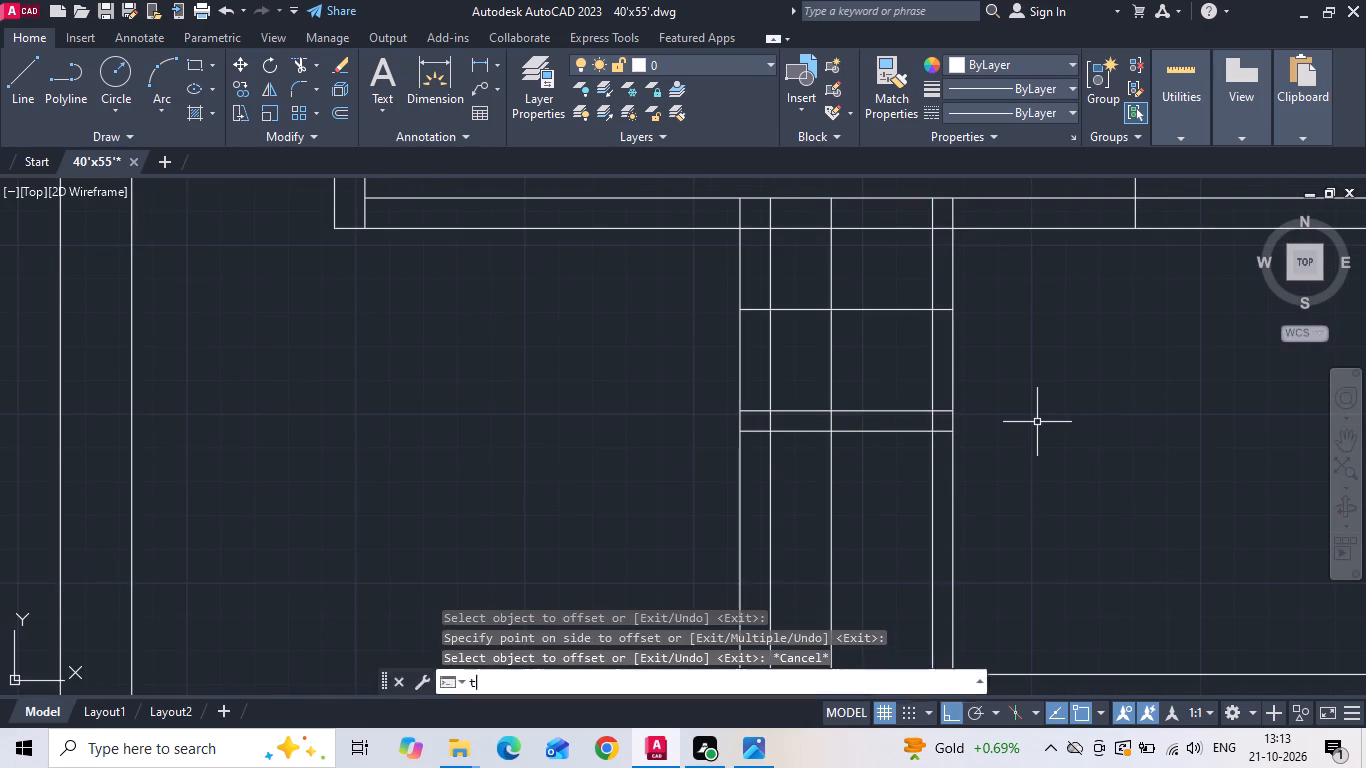
key(space)
drag(1010, 374, 868, 507)
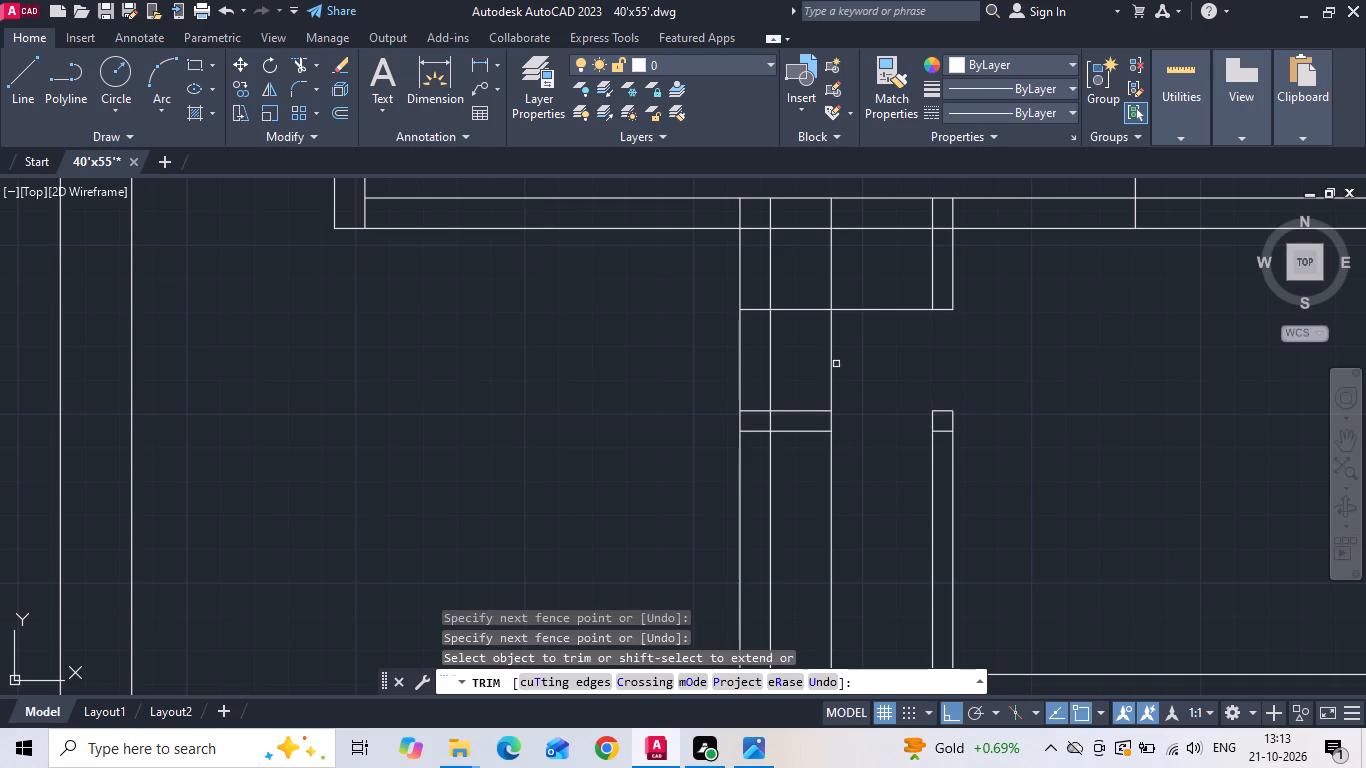
drag(816, 364, 858, 279)
drag(831, 473, 819, 513)
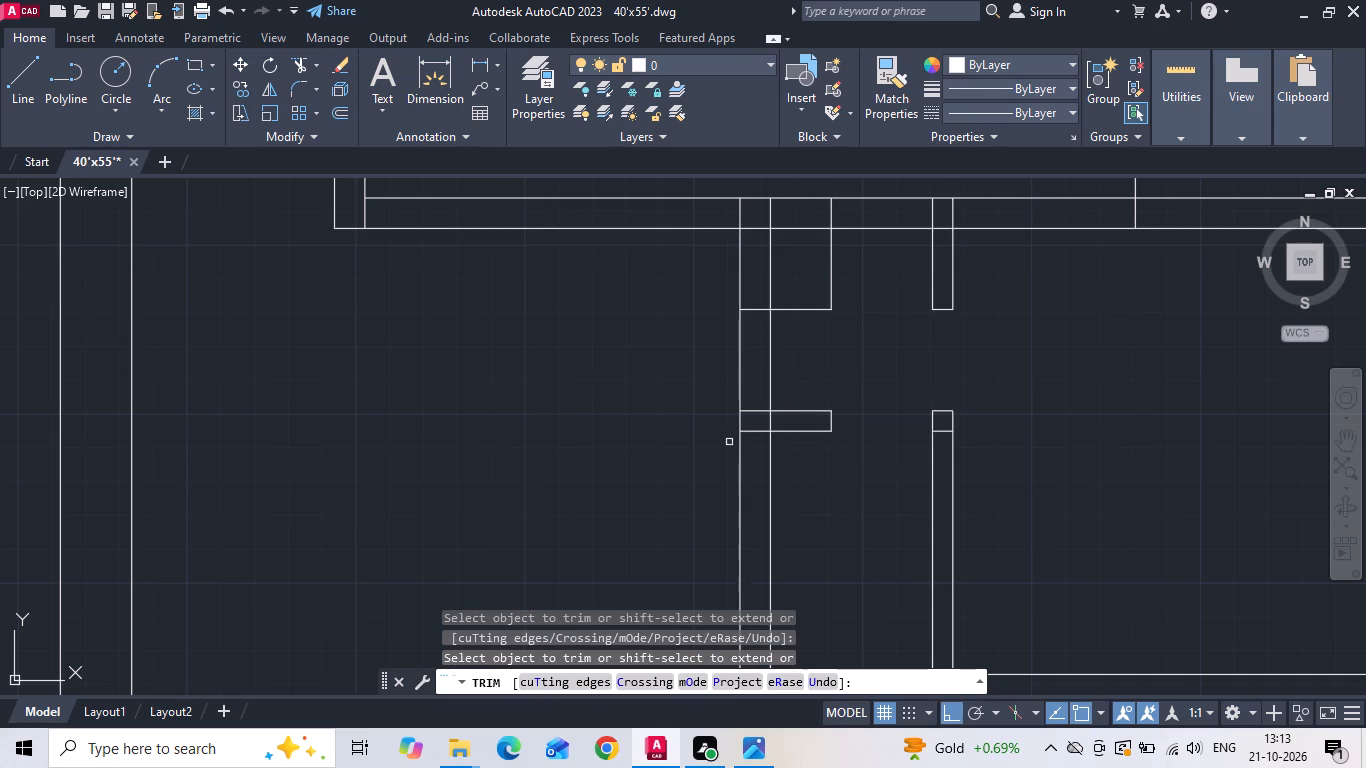
Trim the line segments running through the outer left wall and the horizontal wall above the dressing to clear their junctions.
drag(759, 467, 757, 449)
click(757, 227)
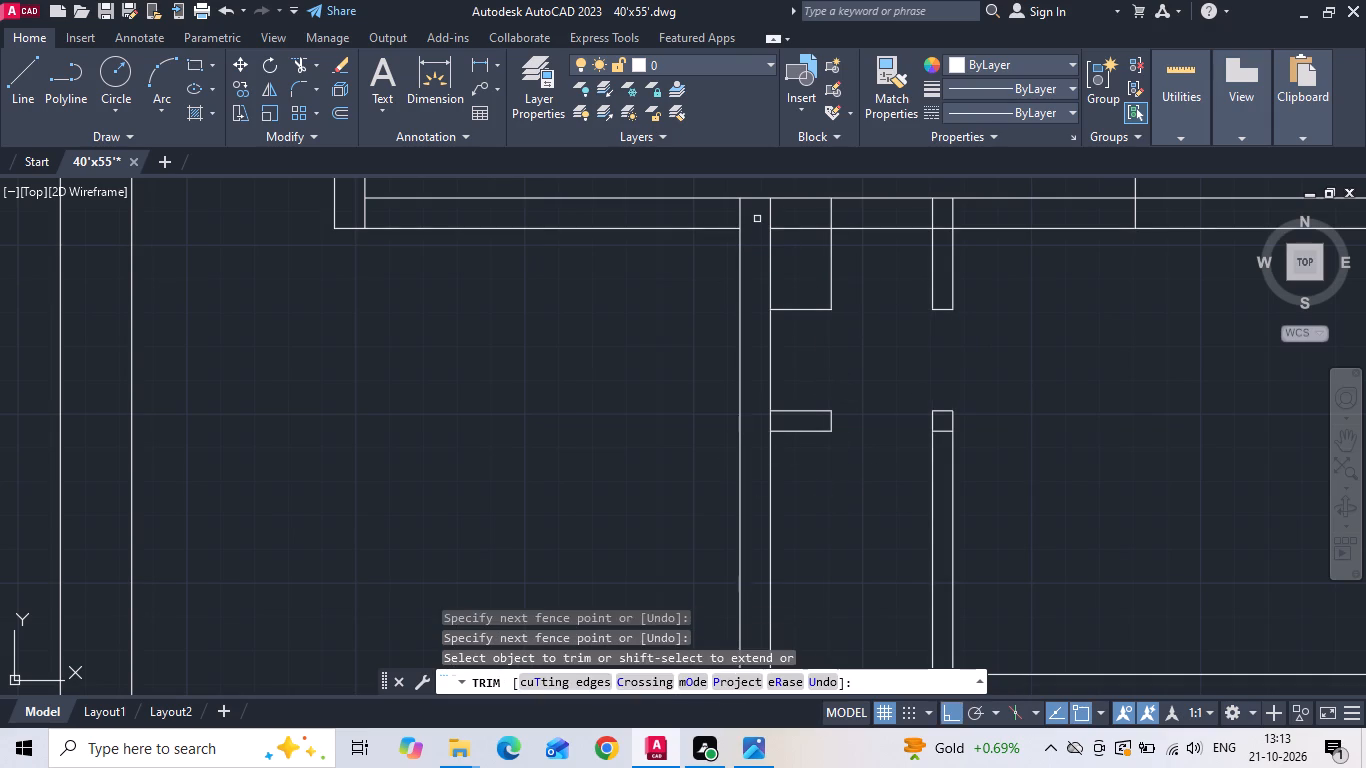
click(757, 218)
click(979, 218)
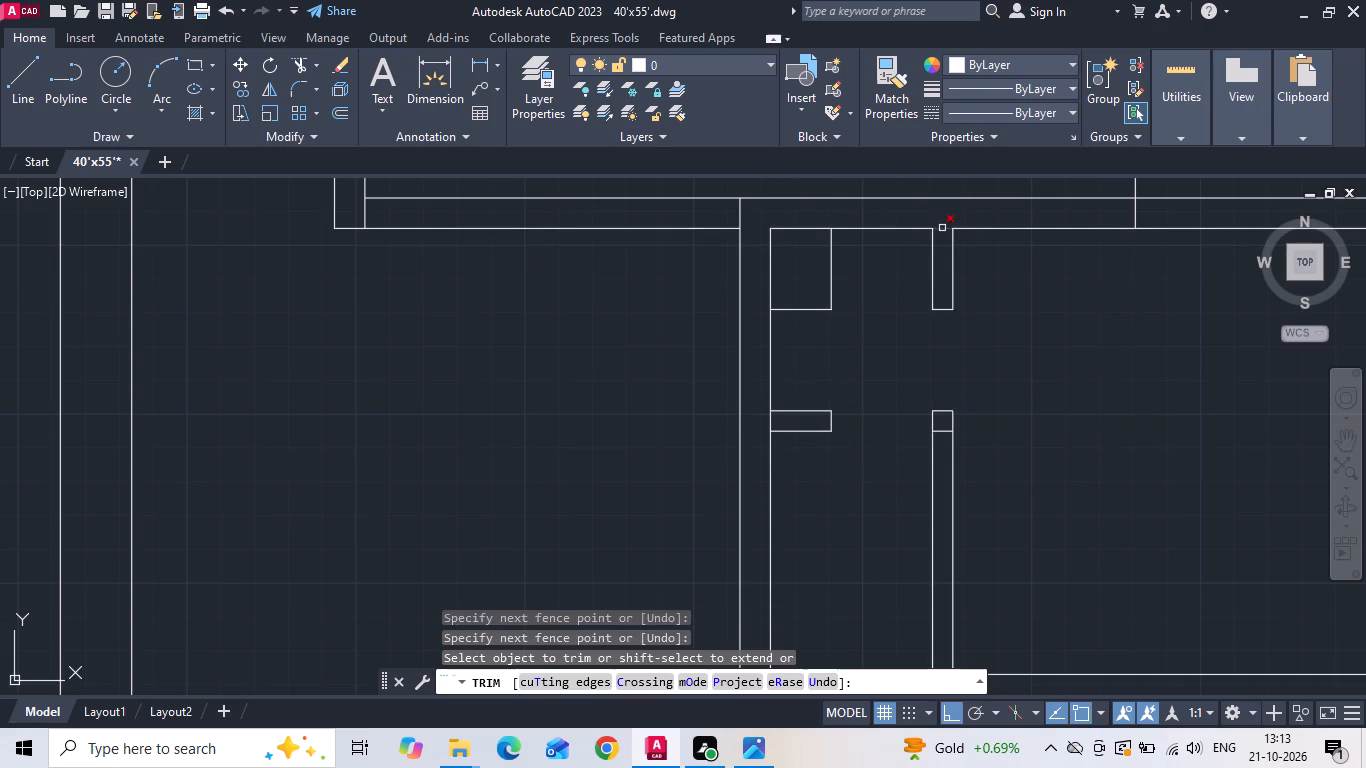
click(944, 231)
click(731, 217)
click(756, 212)
Trim the leftover door guide lines in the dressing and the lines crossing the toilet wall and partition junctions, including at the bottom wall.
drag(803, 281, 806, 290)
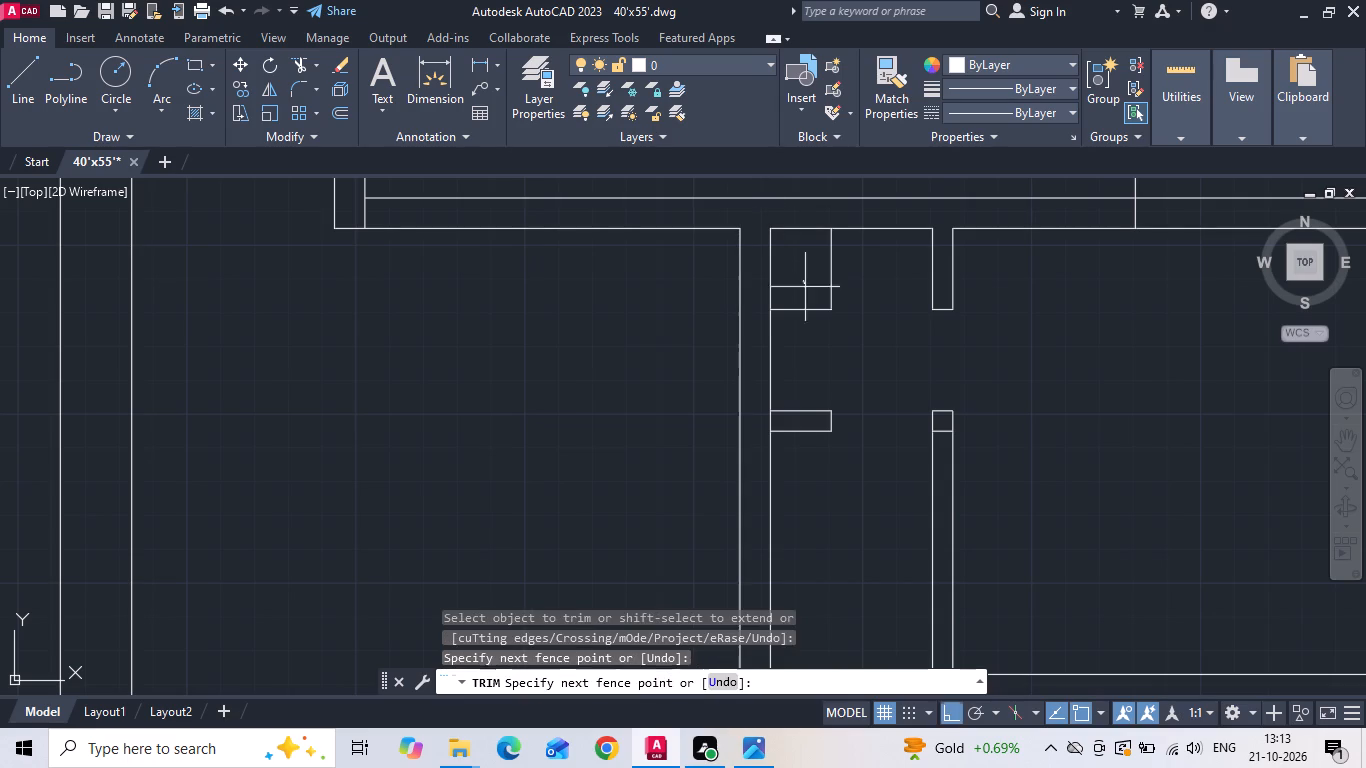
drag(806, 290, 850, 281)
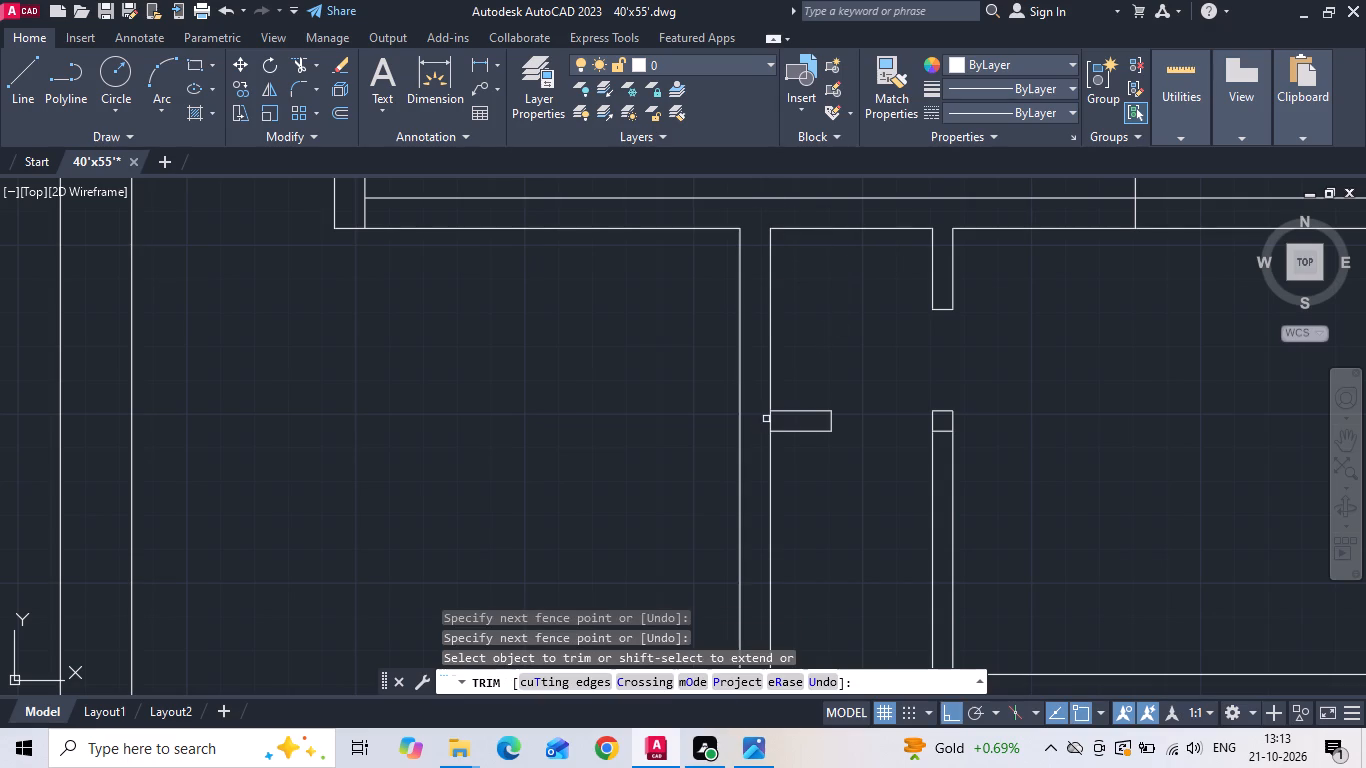
click(770, 419)
click(944, 430)
scroll(854, 353, down, 2)
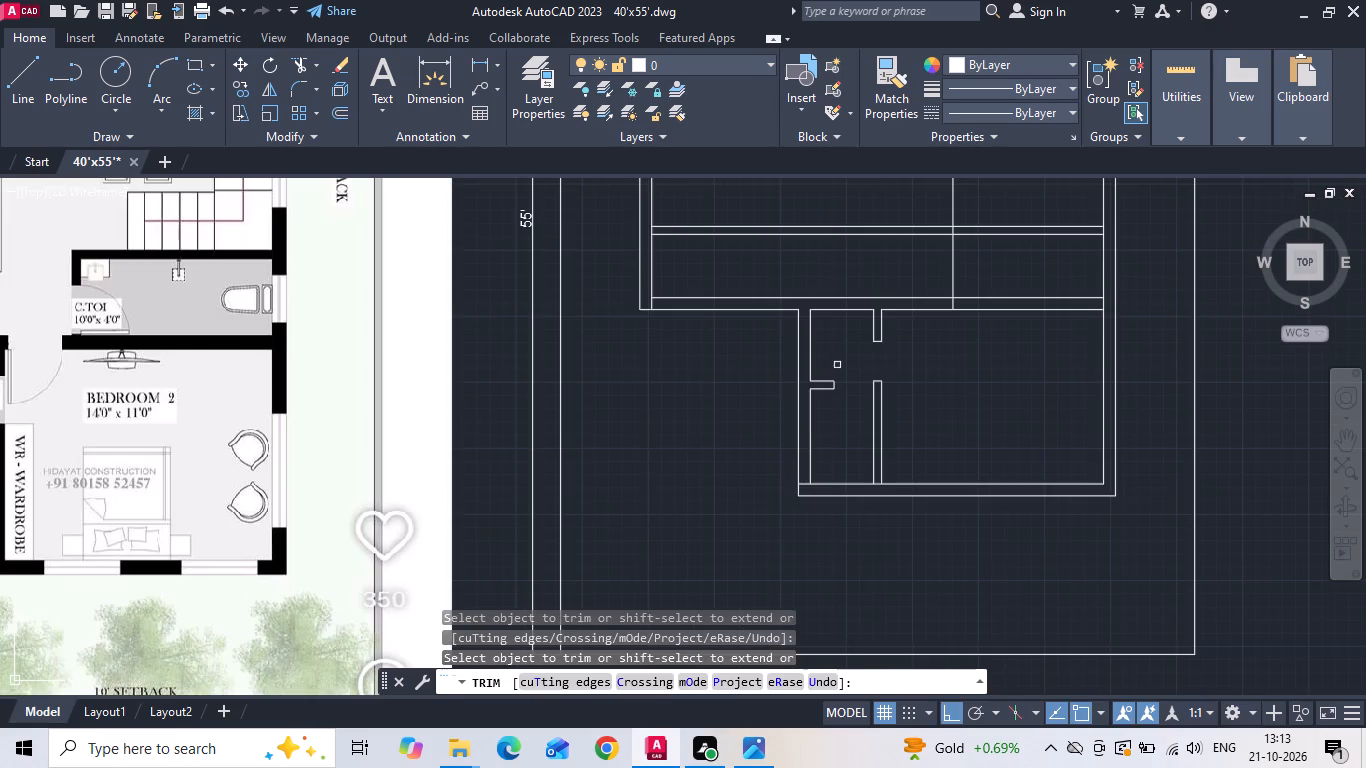
scroll(797, 504, up, 3)
drag(814, 446, 818, 398)
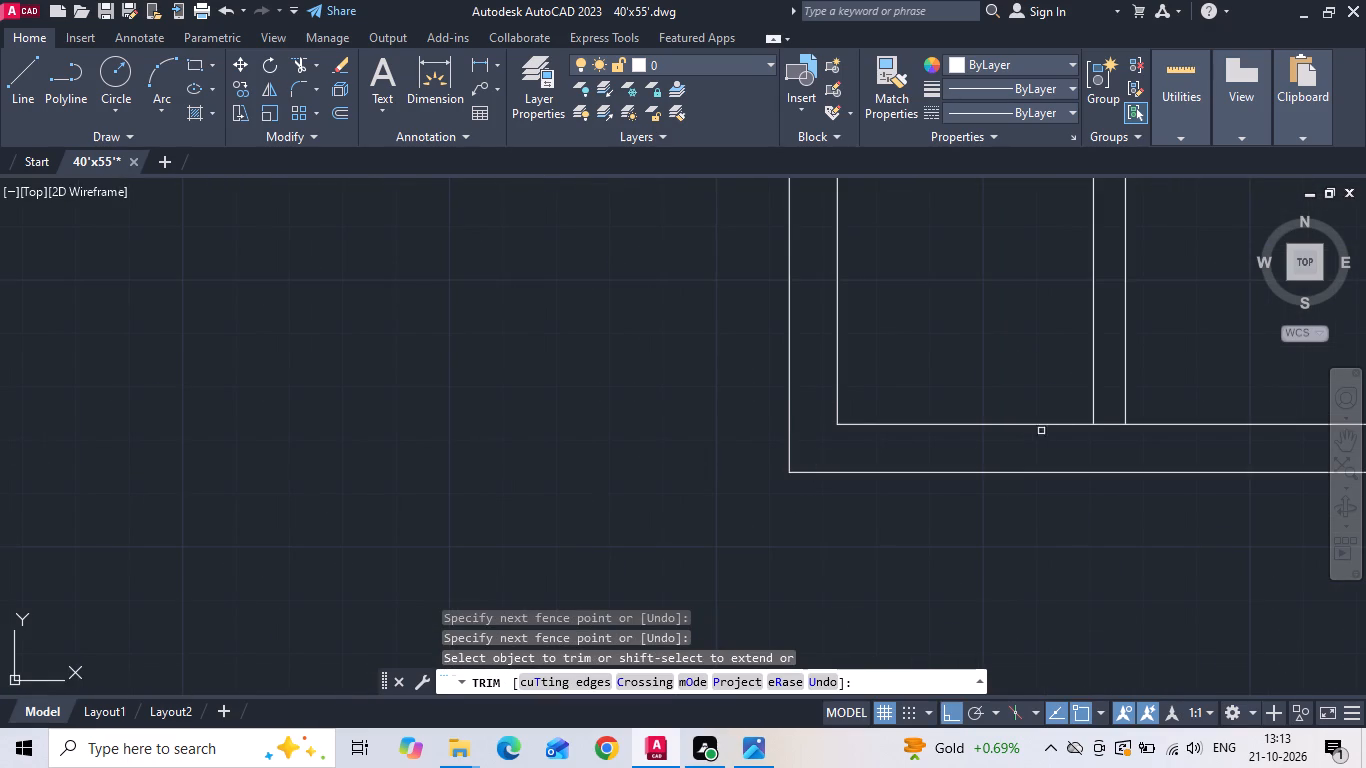
click(1107, 423)
key(Escape)
Save the drawing.
key(ctrl+s)
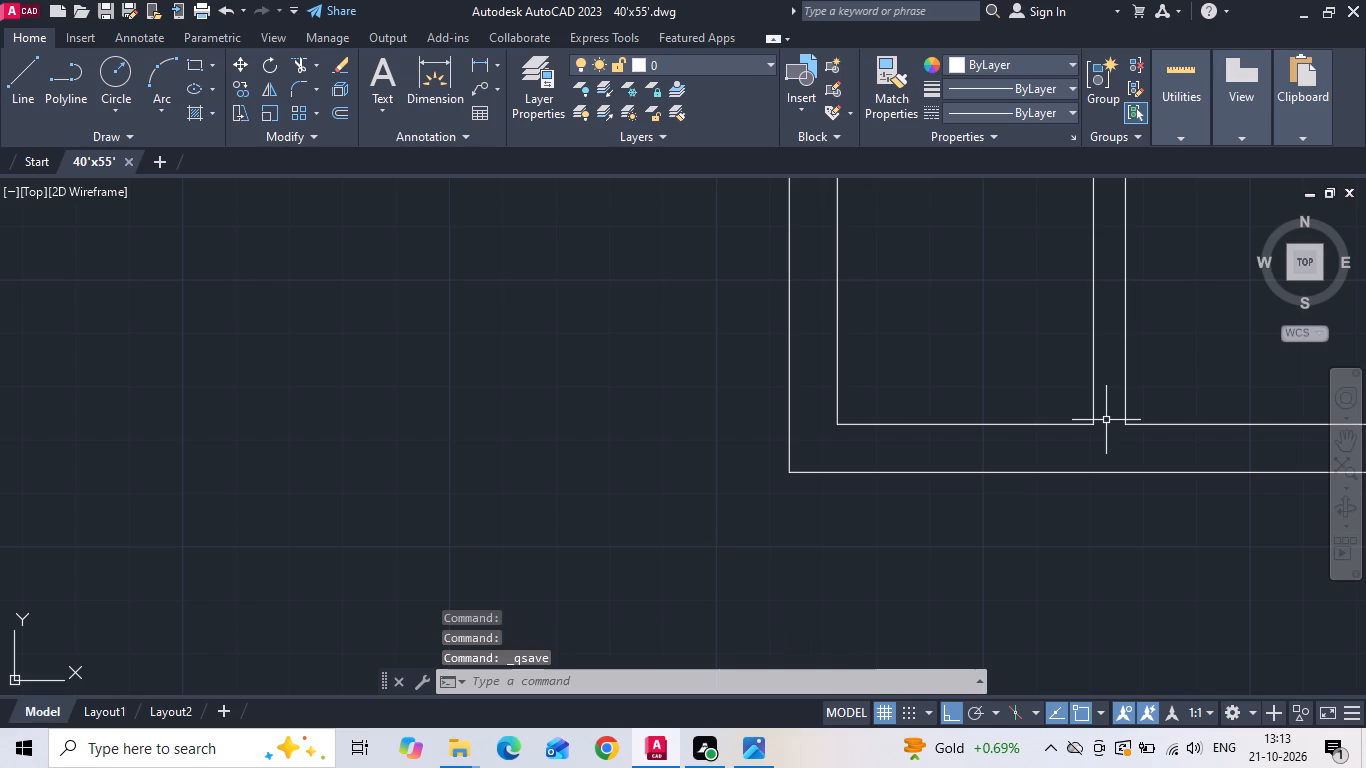
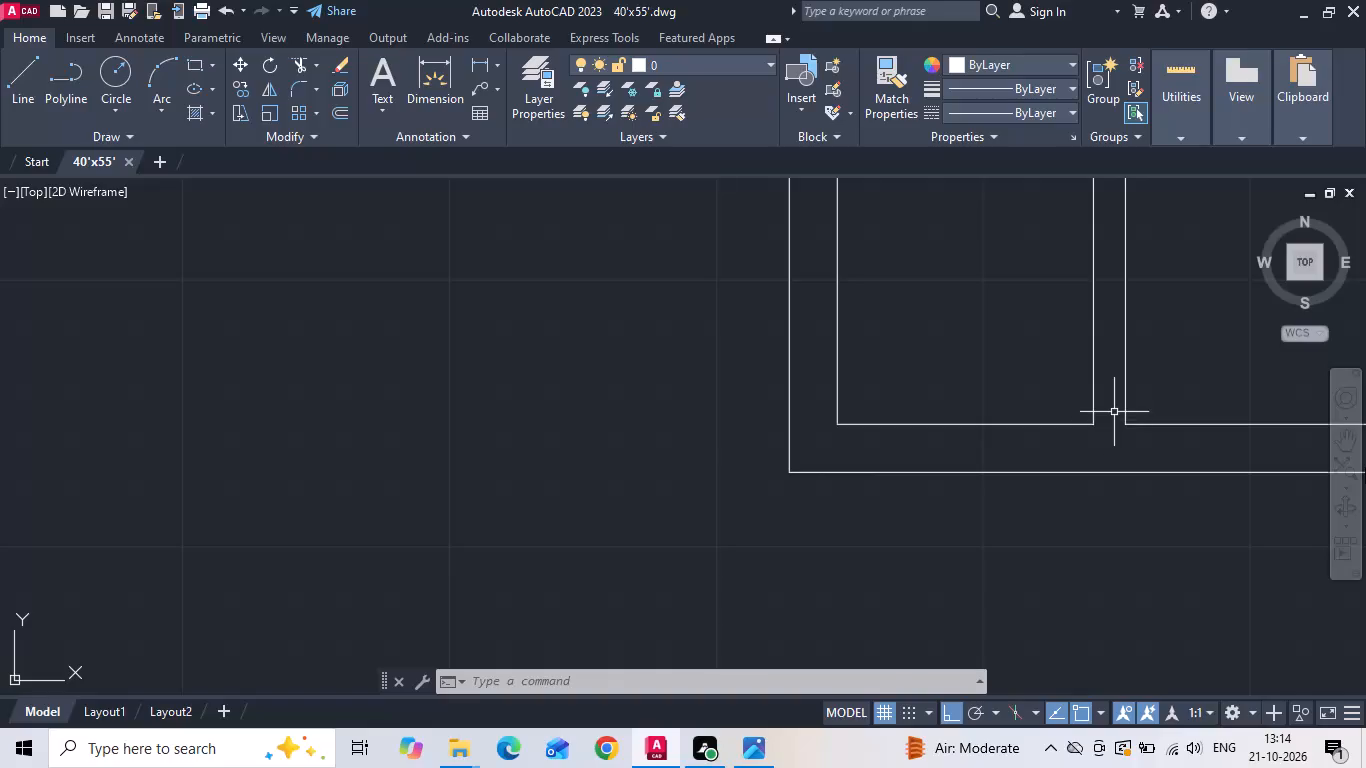
Offset the living room's outer bottom wall line 4' downward to mark the sitout's front edge.
scroll(1365, 467, down, 3)
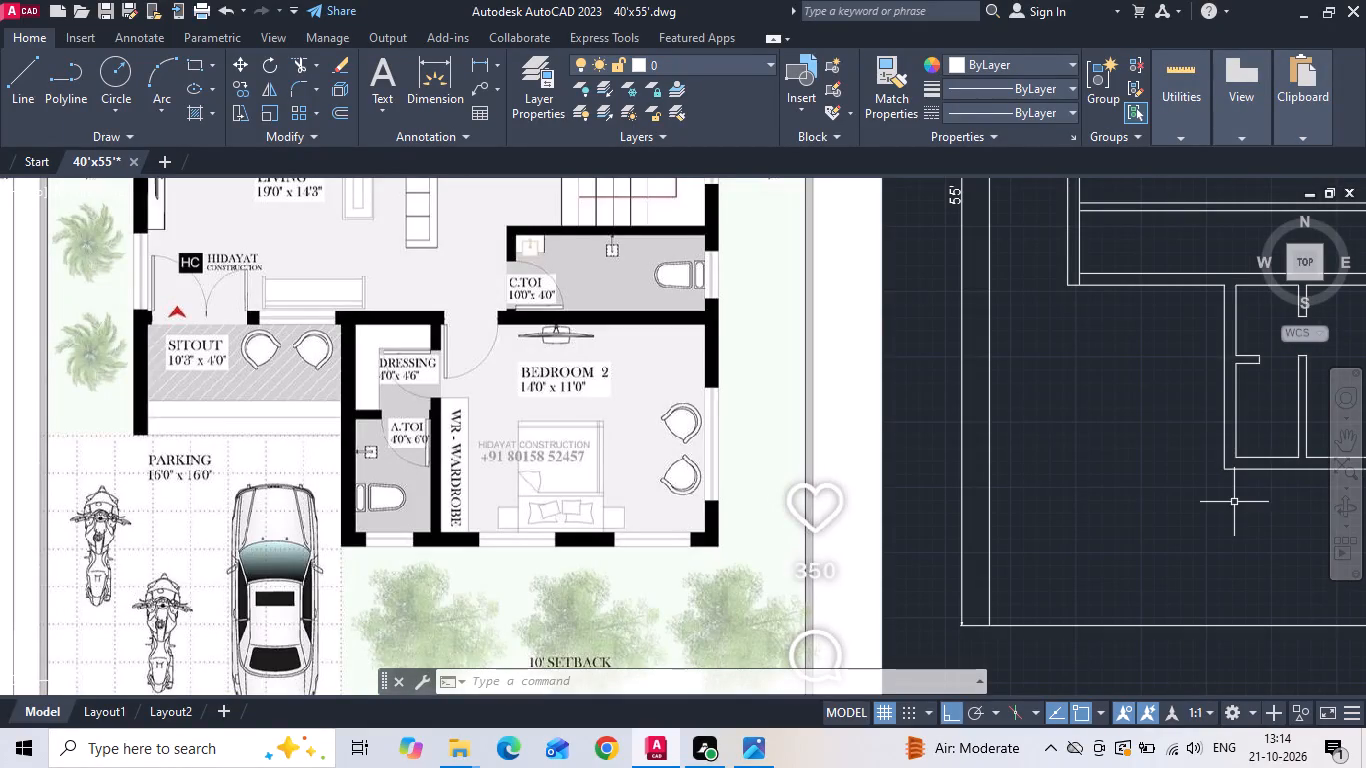
scroll(1236, 503, down, 1)
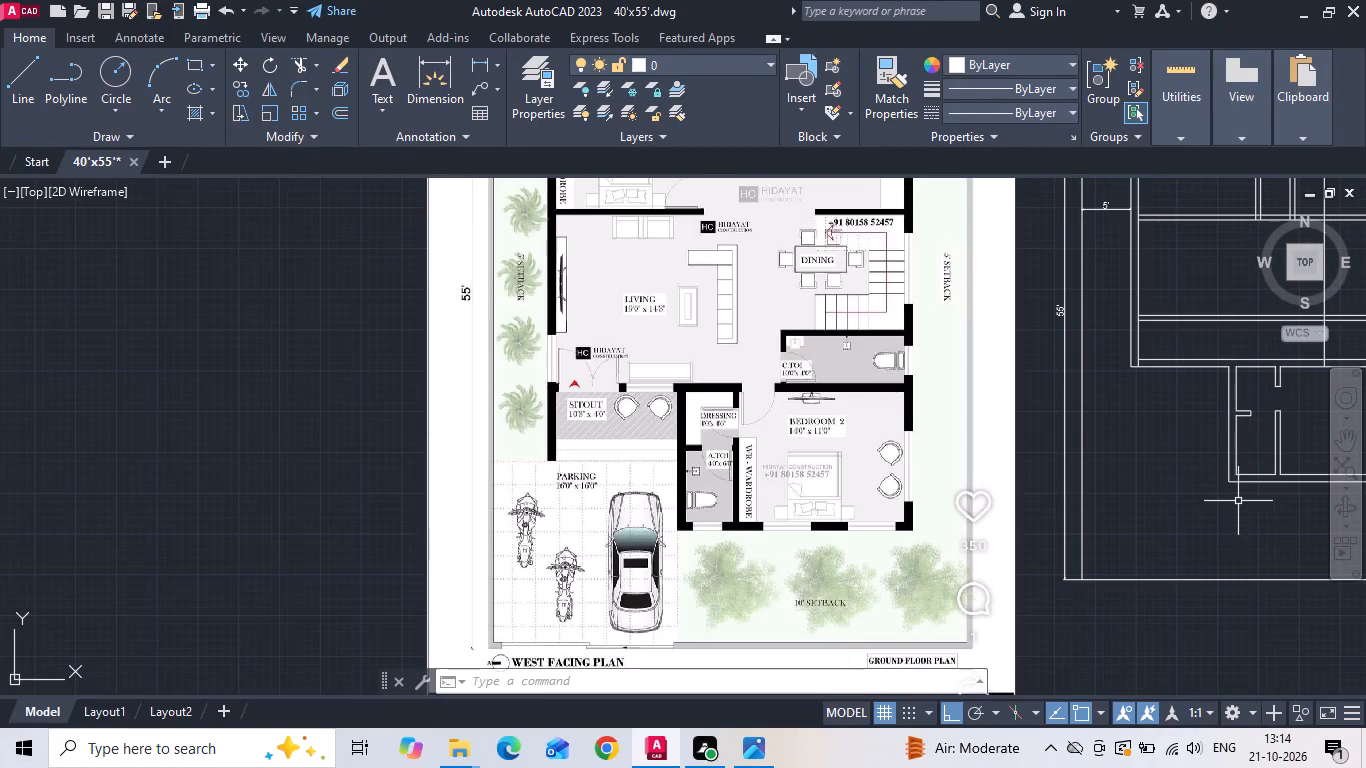
middle_drag(1241, 519, 943, 506)
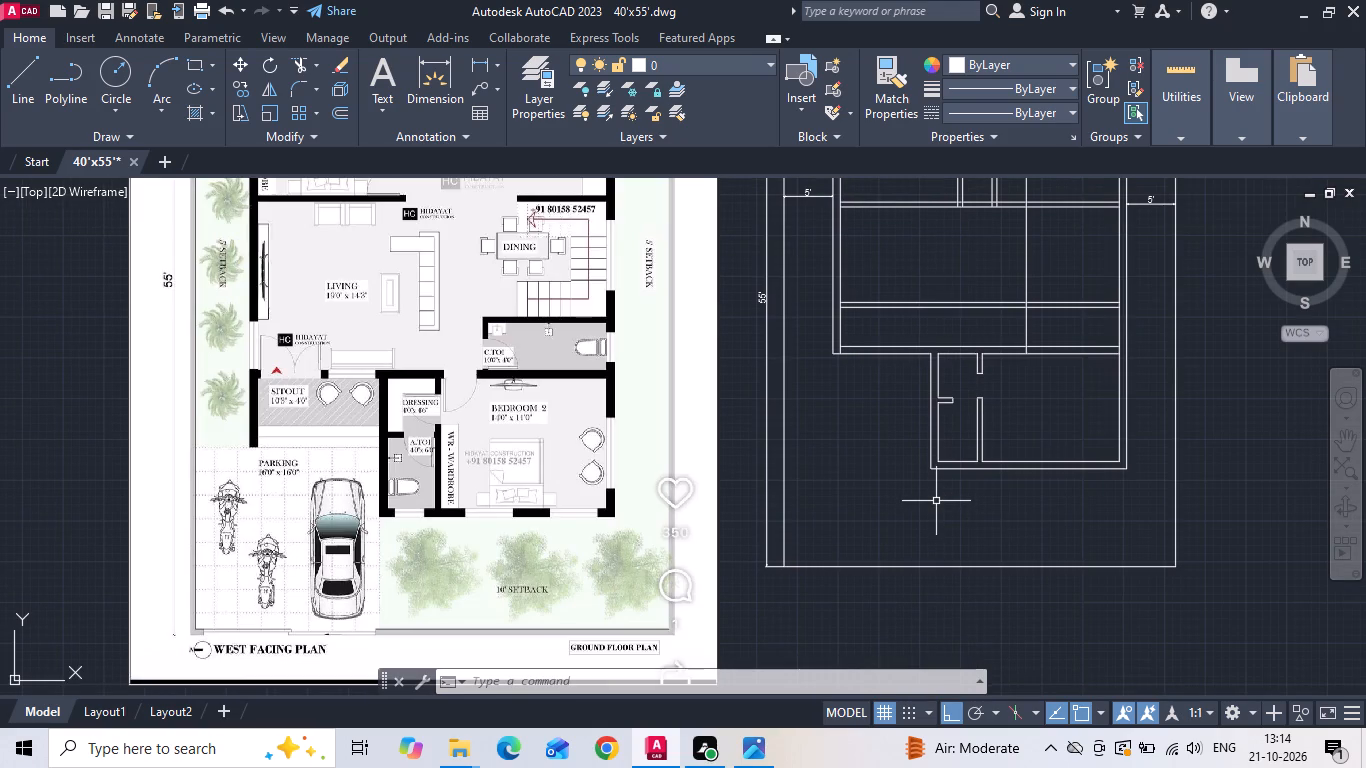
text(o)
key(space)
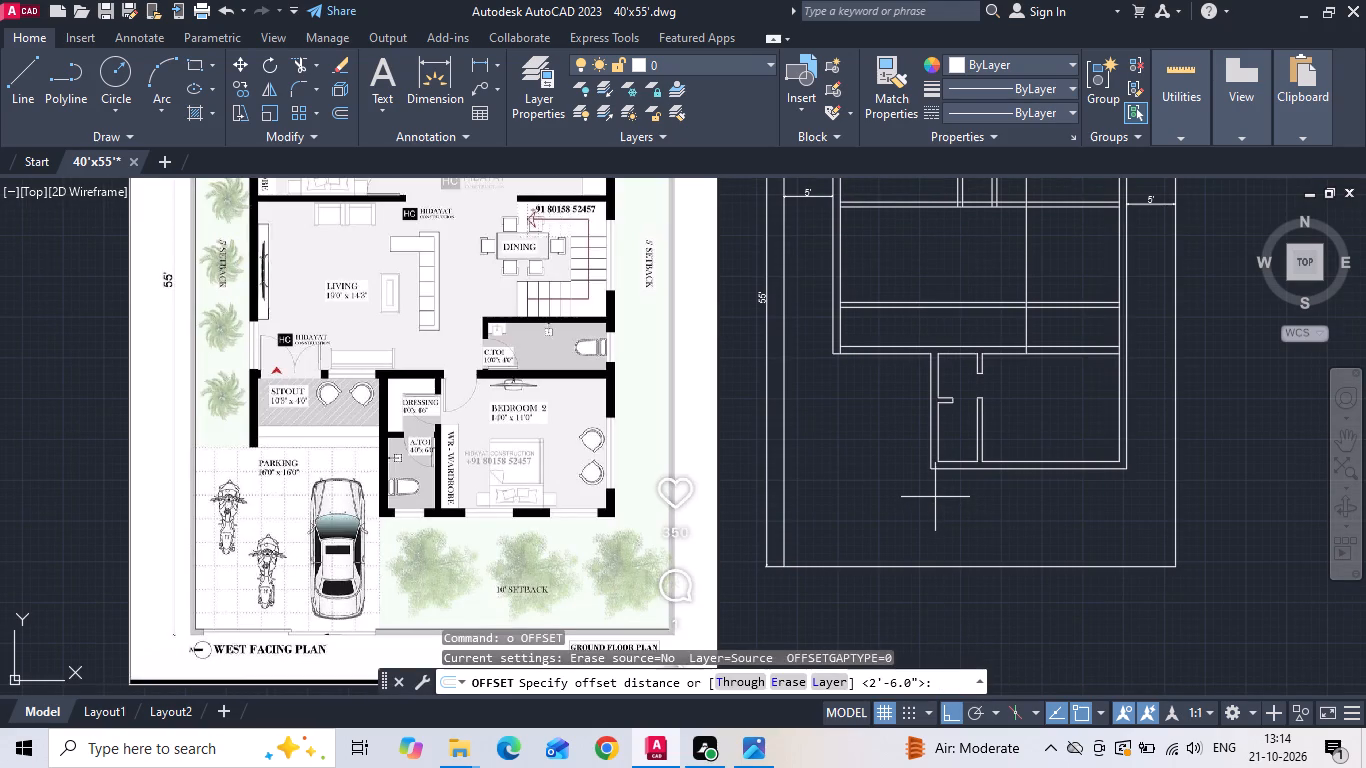
text(4')
key(Return)
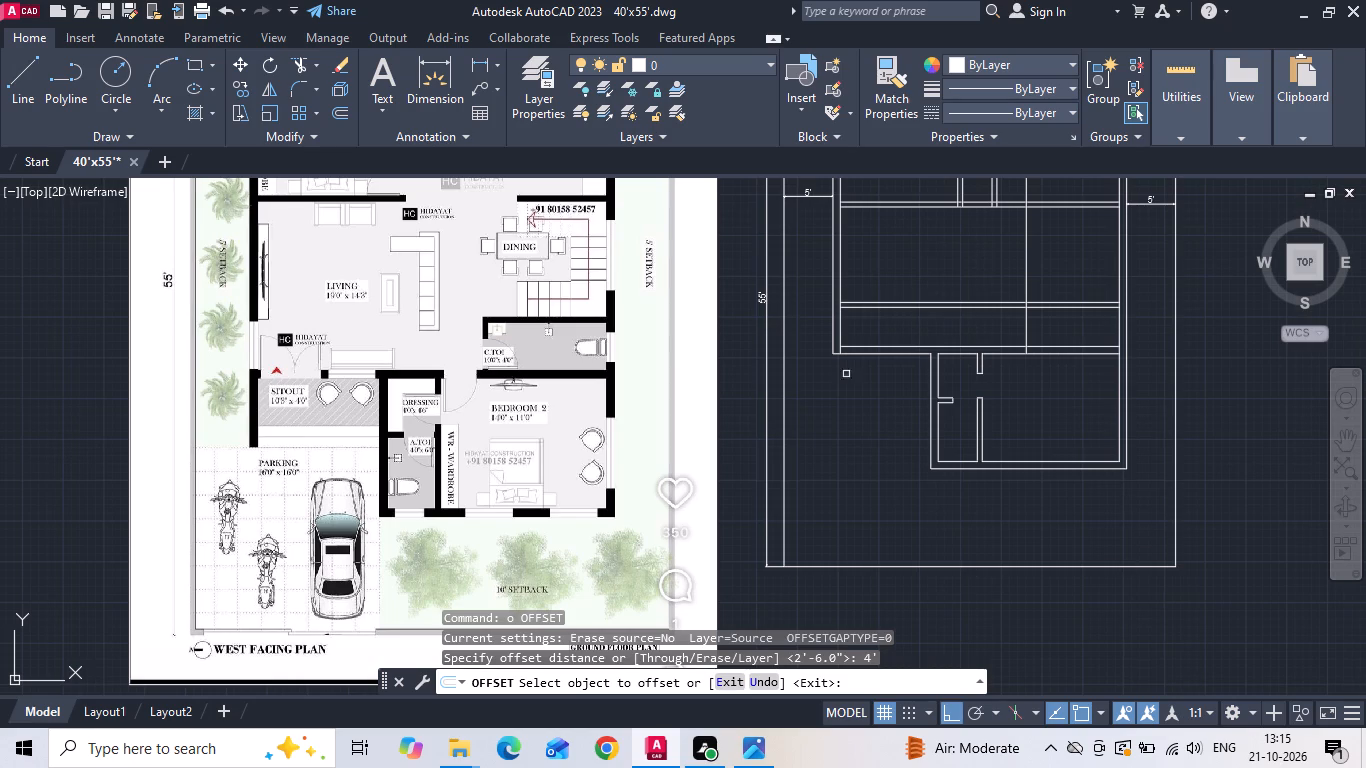
drag(868, 353, 866, 366)
click(853, 425)
key(Escape)
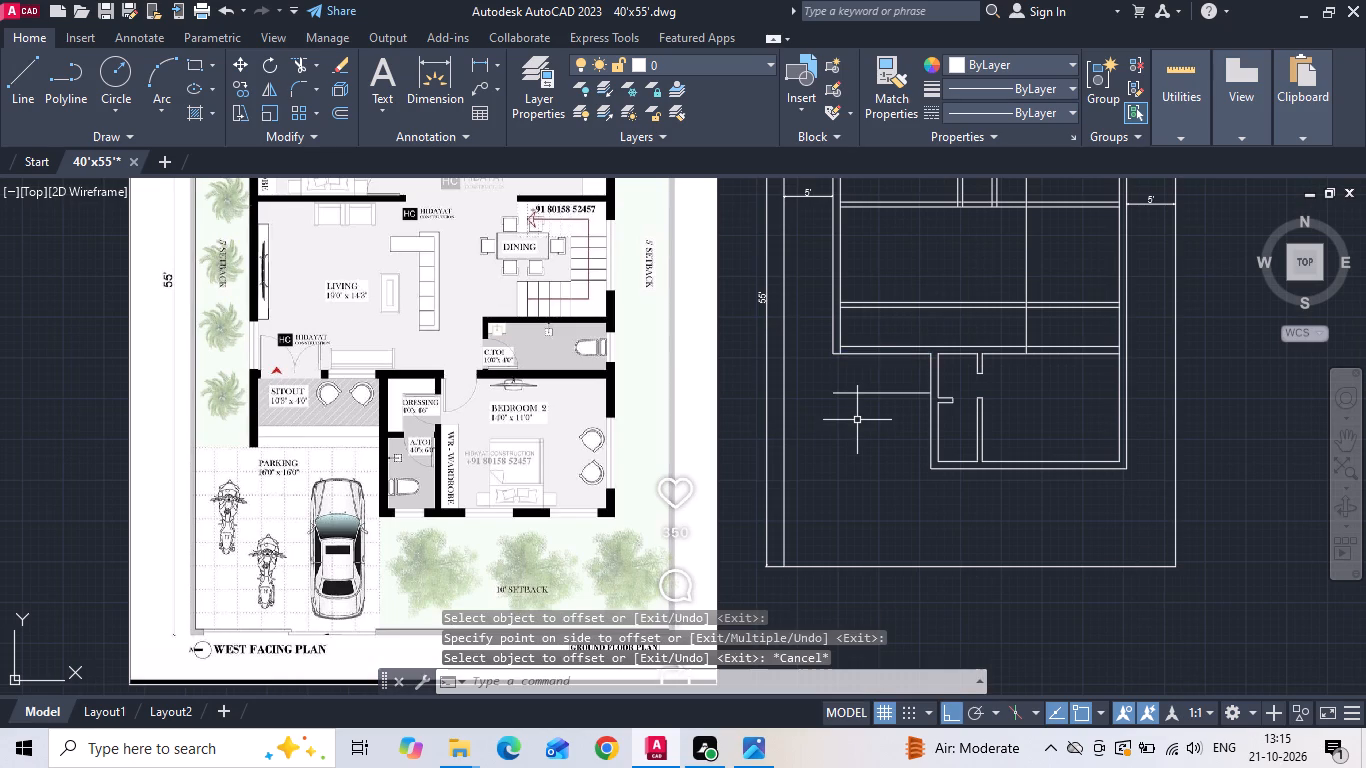
Extend both lines of the outer left wall down to the sitout's front edge.
scroll(876, 355, up, 1)
text(ex)
key(space)
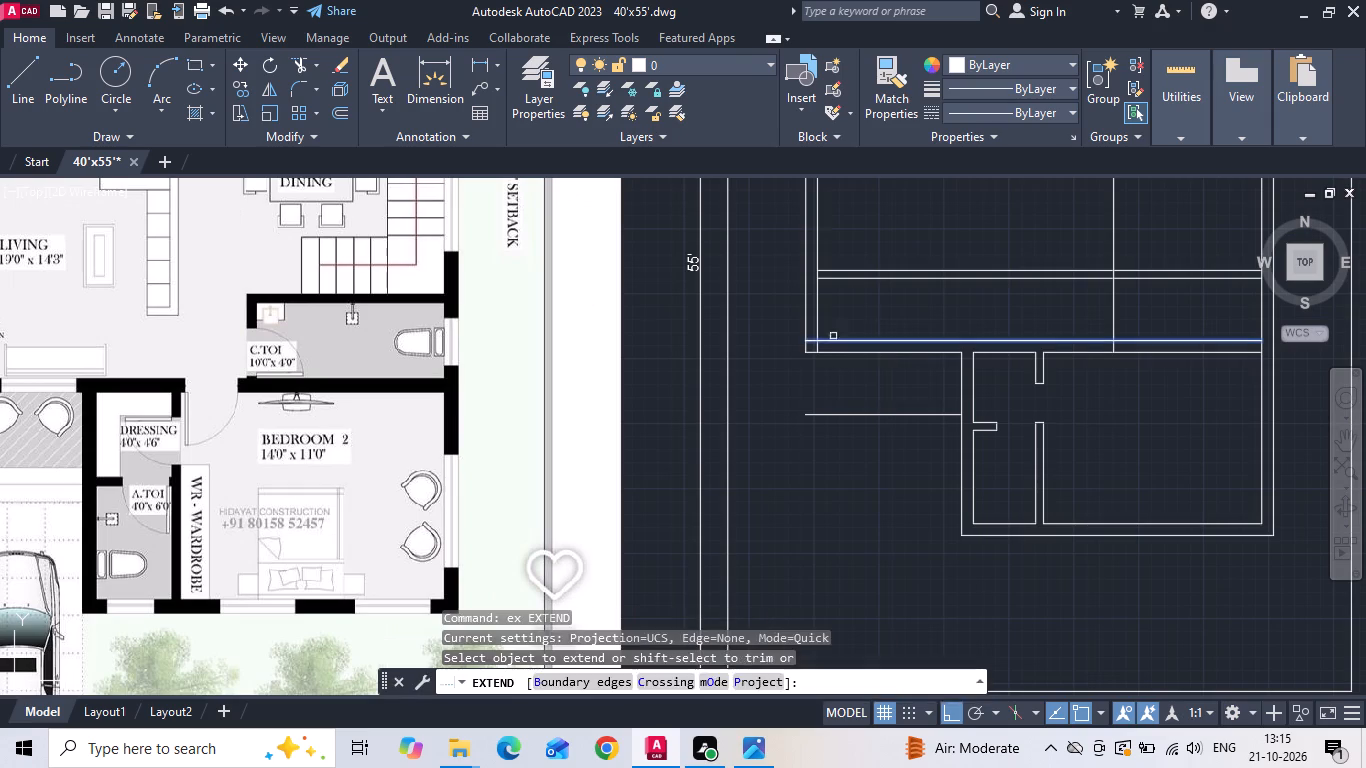
drag(823, 316, 795, 316)
middle_drag(840, 355, 1007, 318)
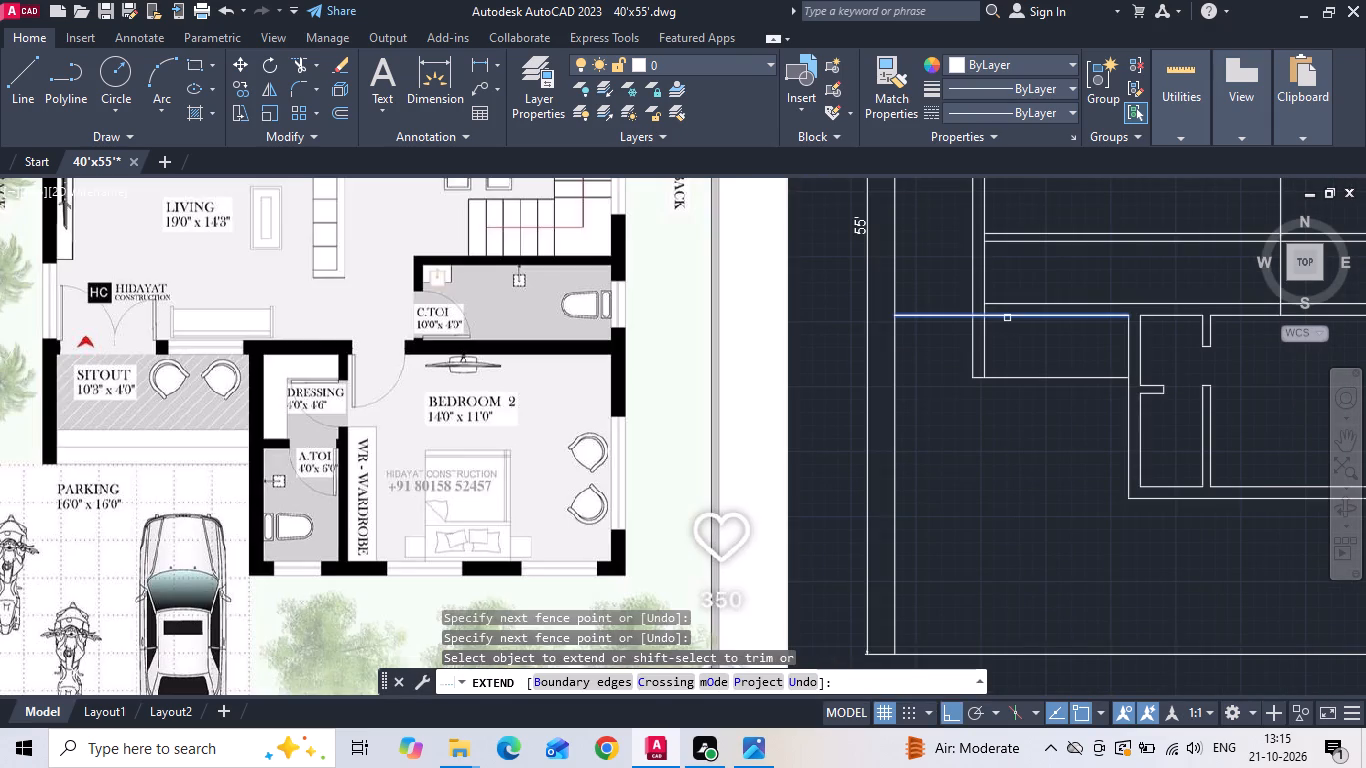
key(Escape)
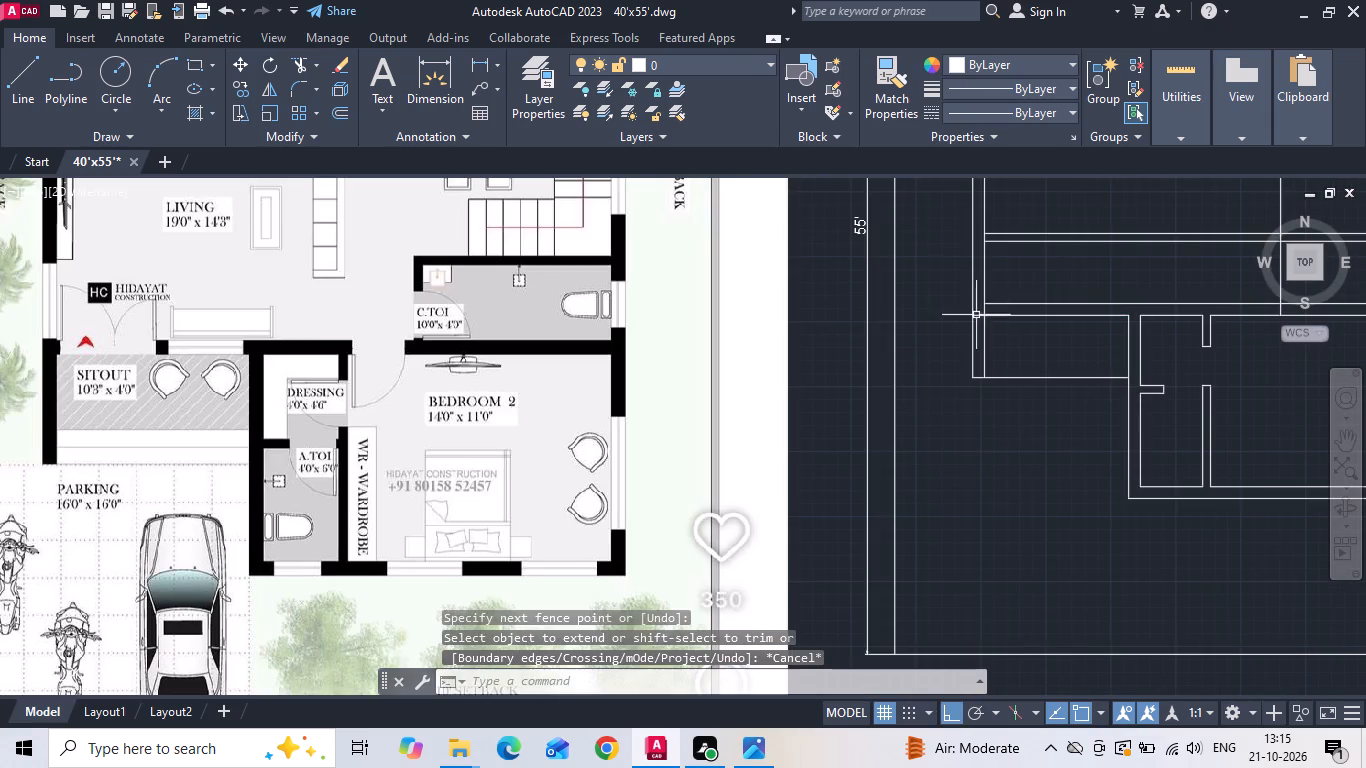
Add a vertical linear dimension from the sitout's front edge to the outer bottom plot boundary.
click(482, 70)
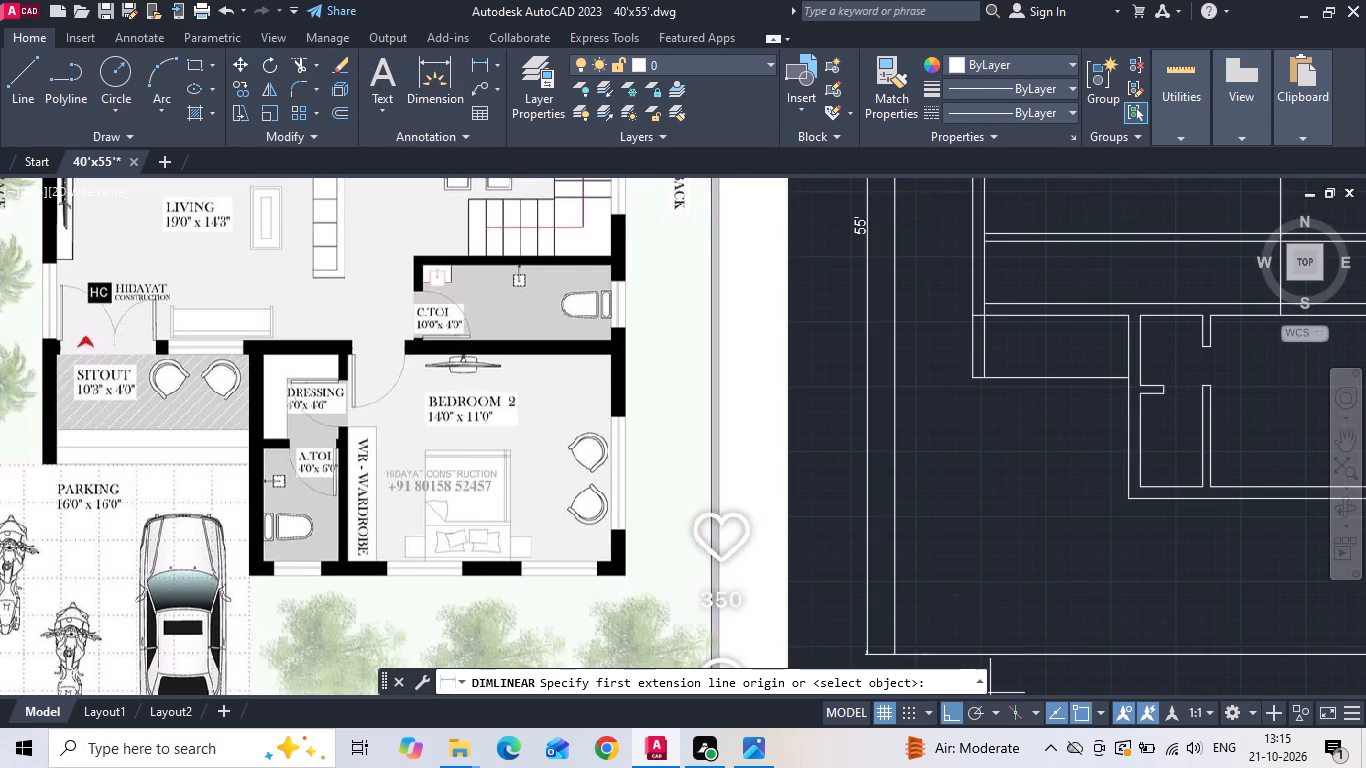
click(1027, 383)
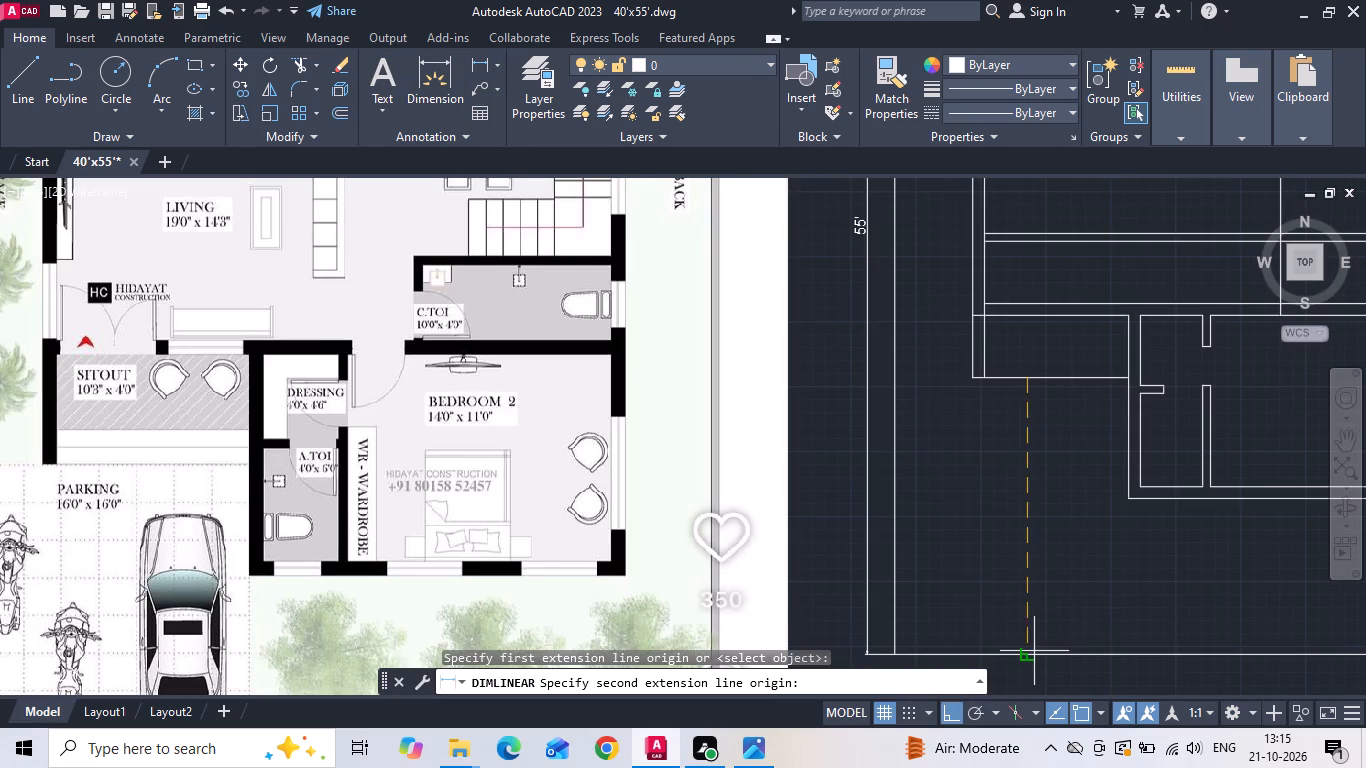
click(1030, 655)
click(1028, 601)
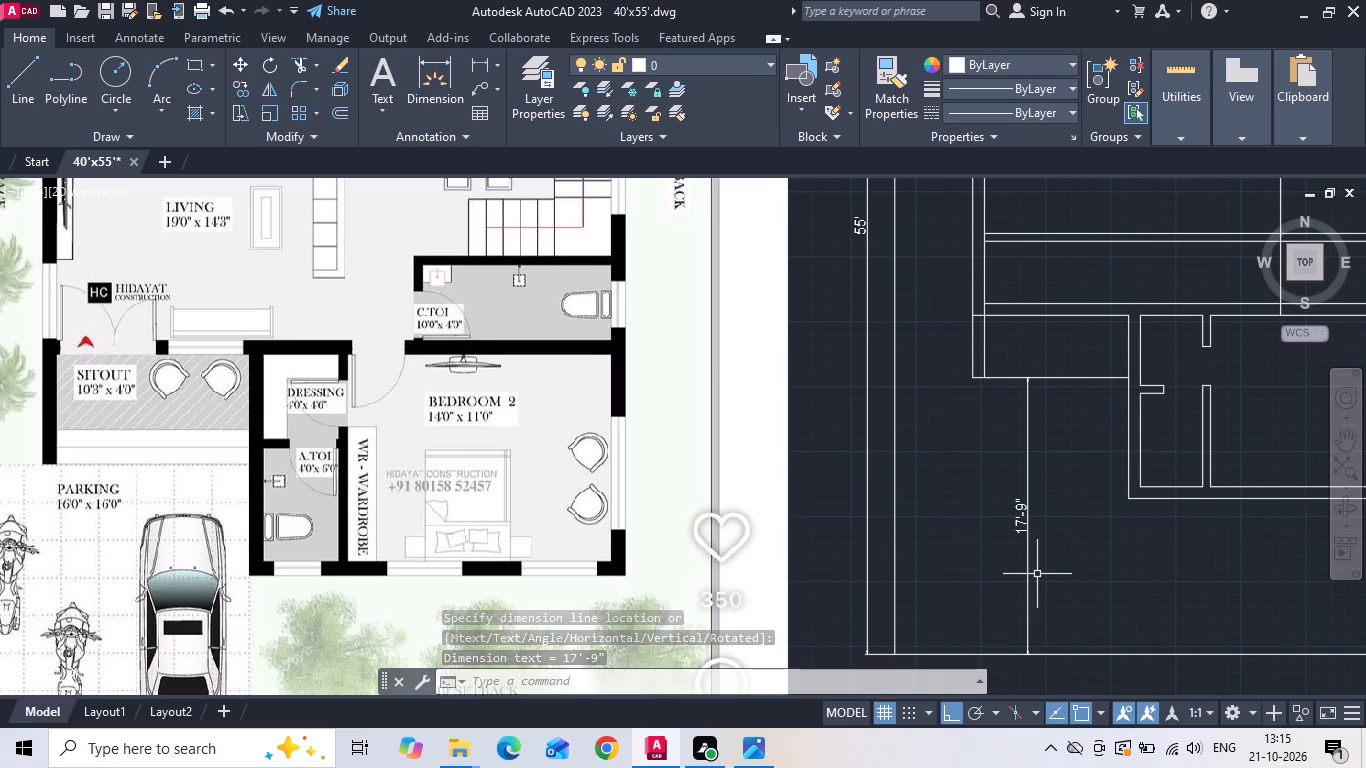
Offset the bottom, left, right and top plot boundary lines 4" inward to form the compound wall.
middle_drag(1037, 570, 1042, 422)
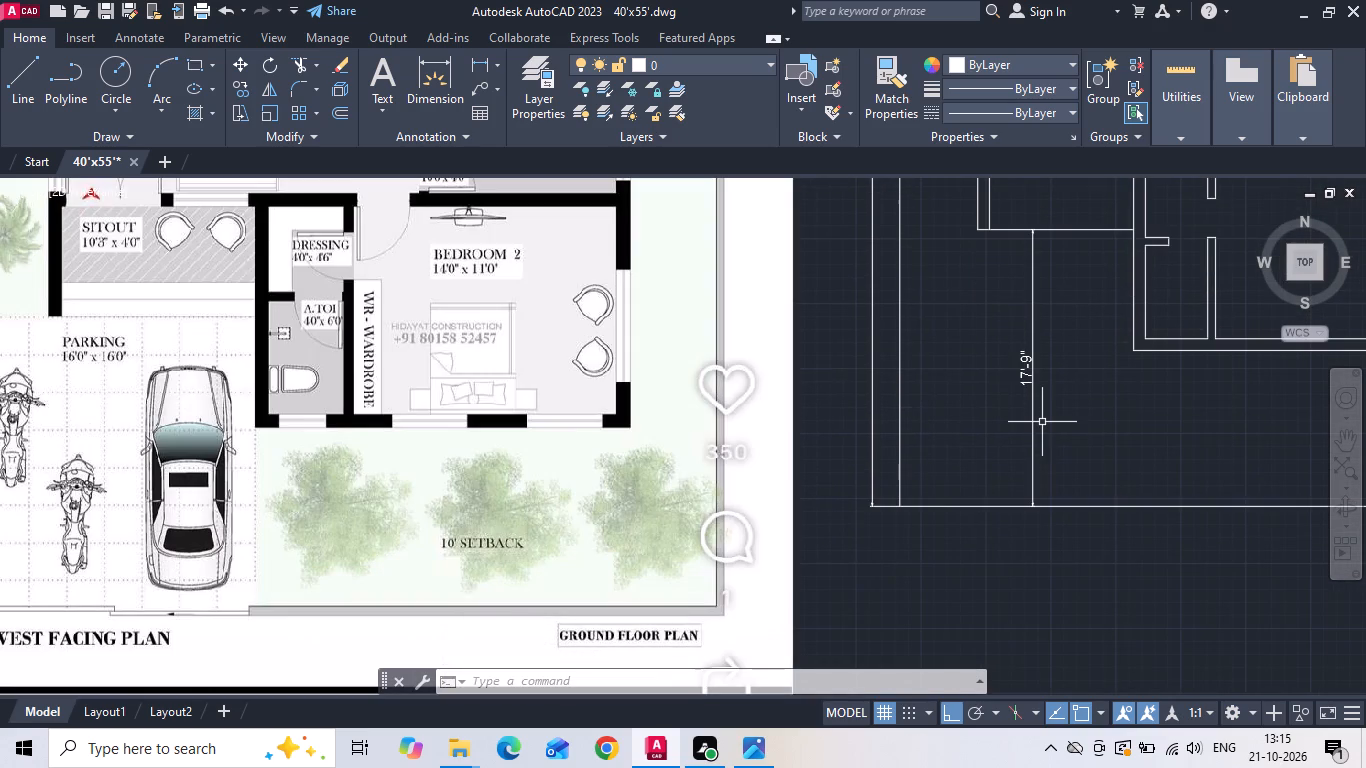
key(o)
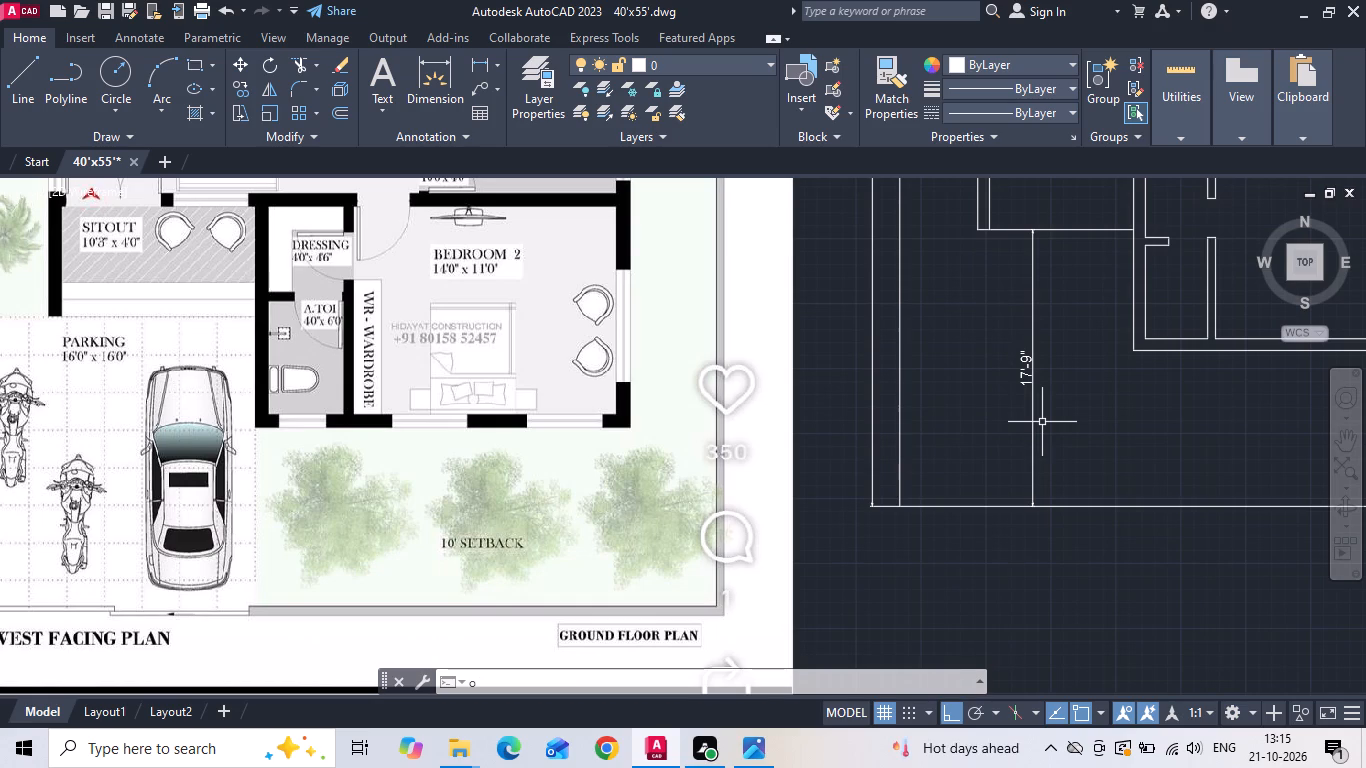
key(Escape)
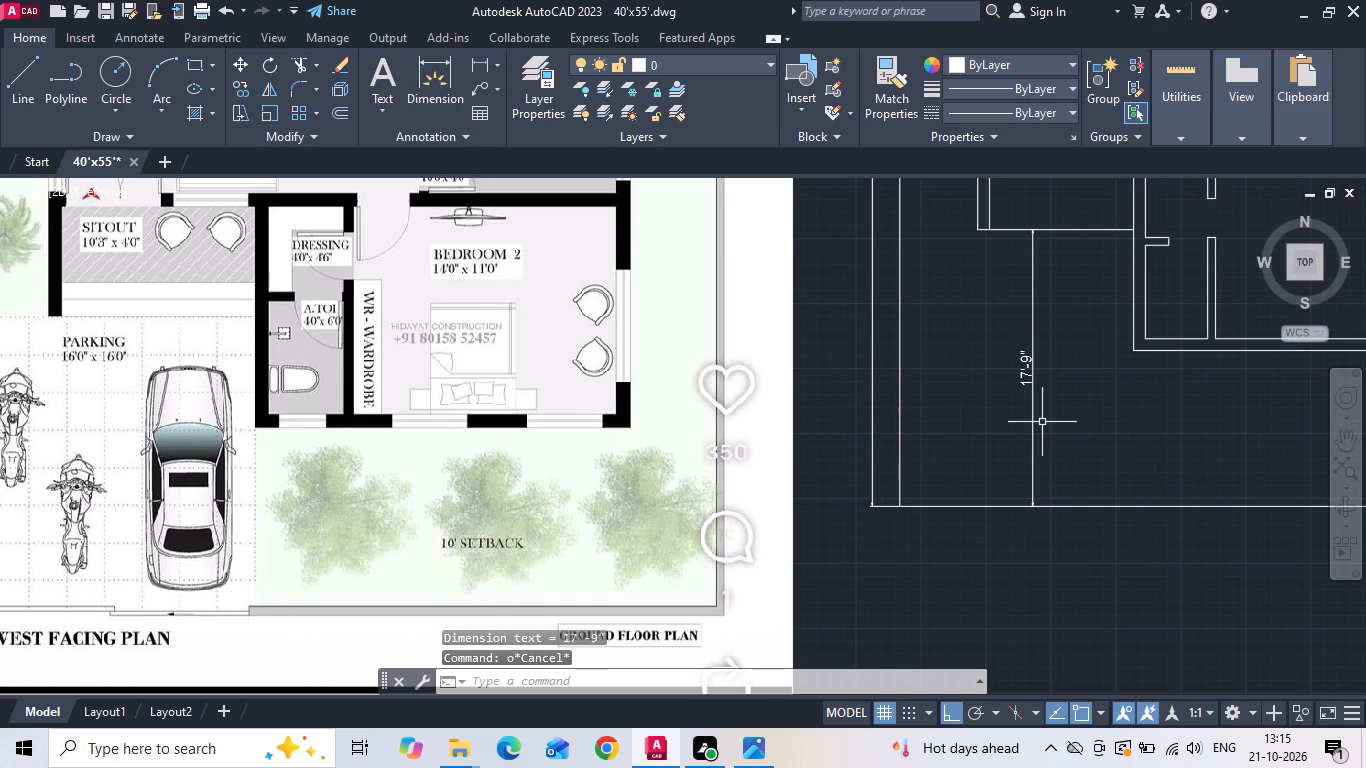
text(o)
key(space)
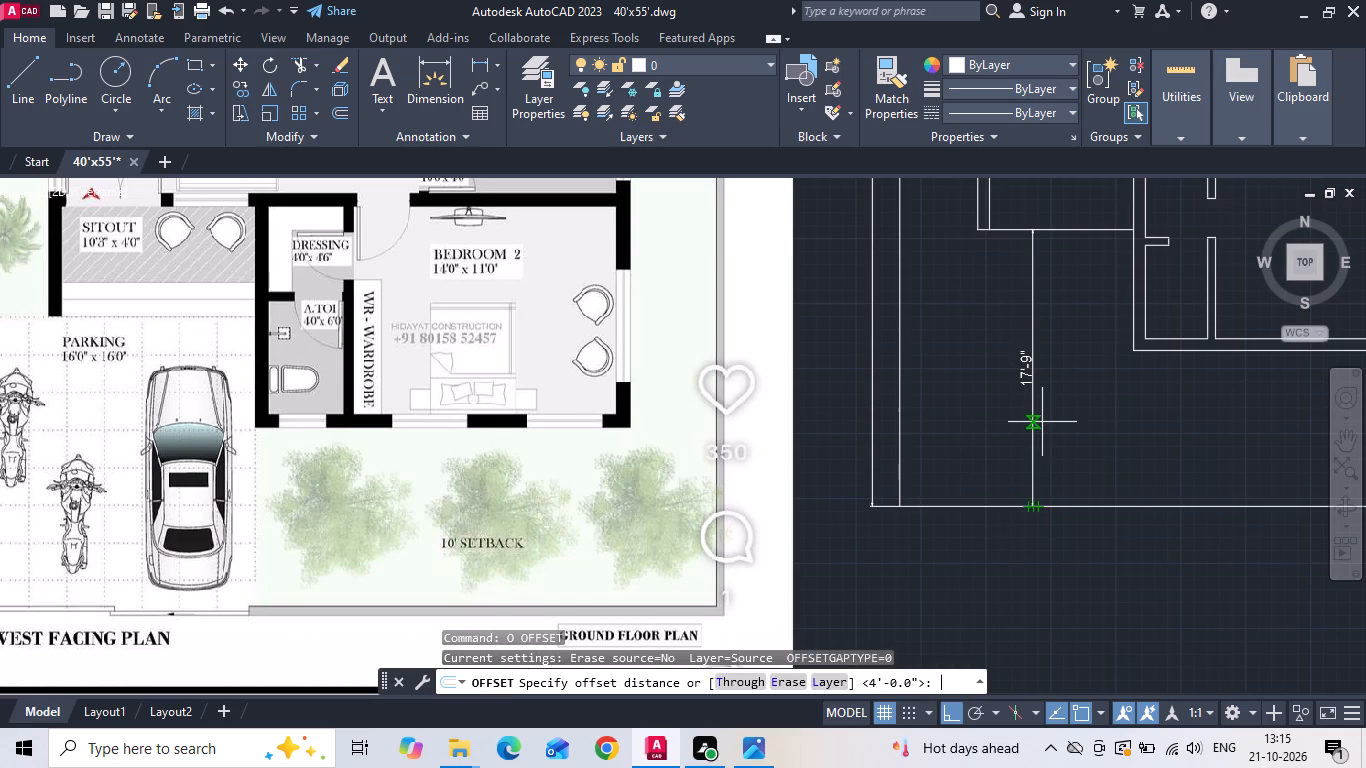
key(4)
key(Return)
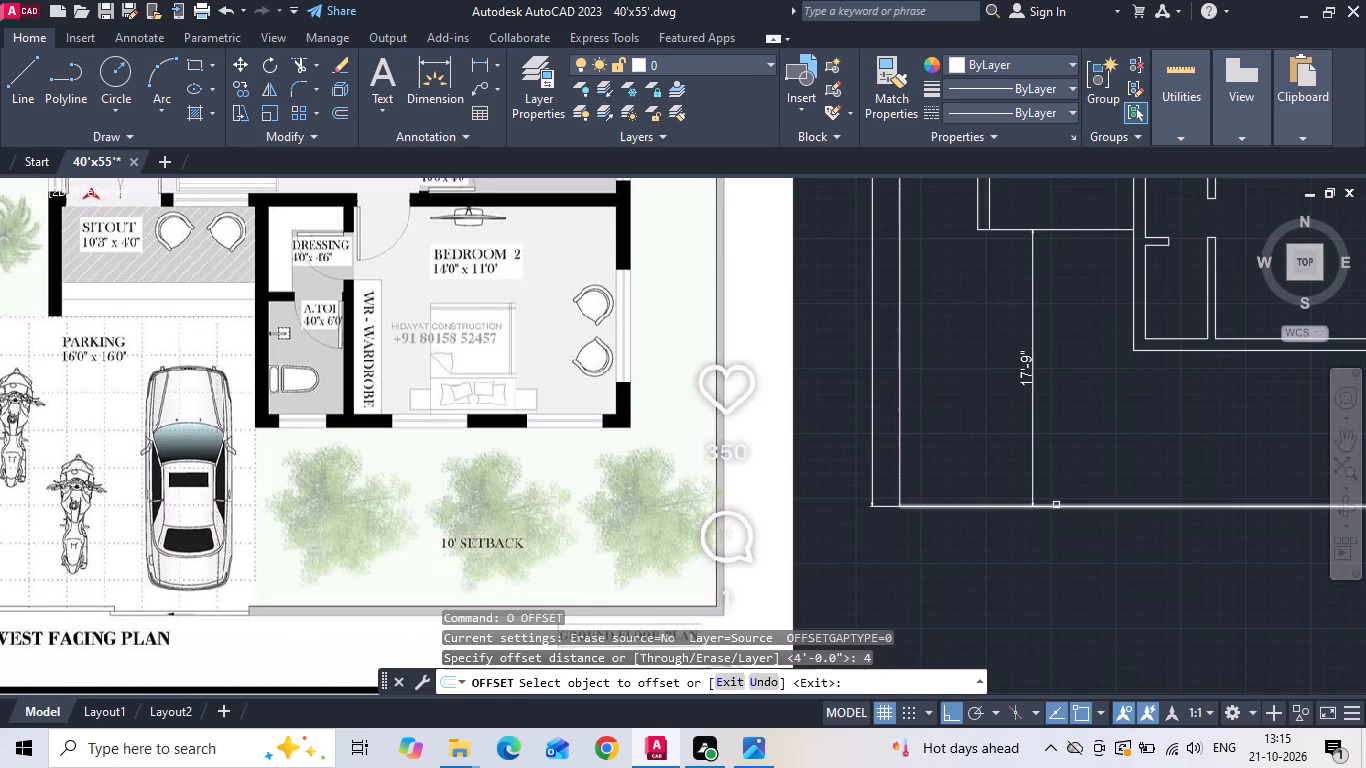
click(1056, 505)
click(1068, 445)
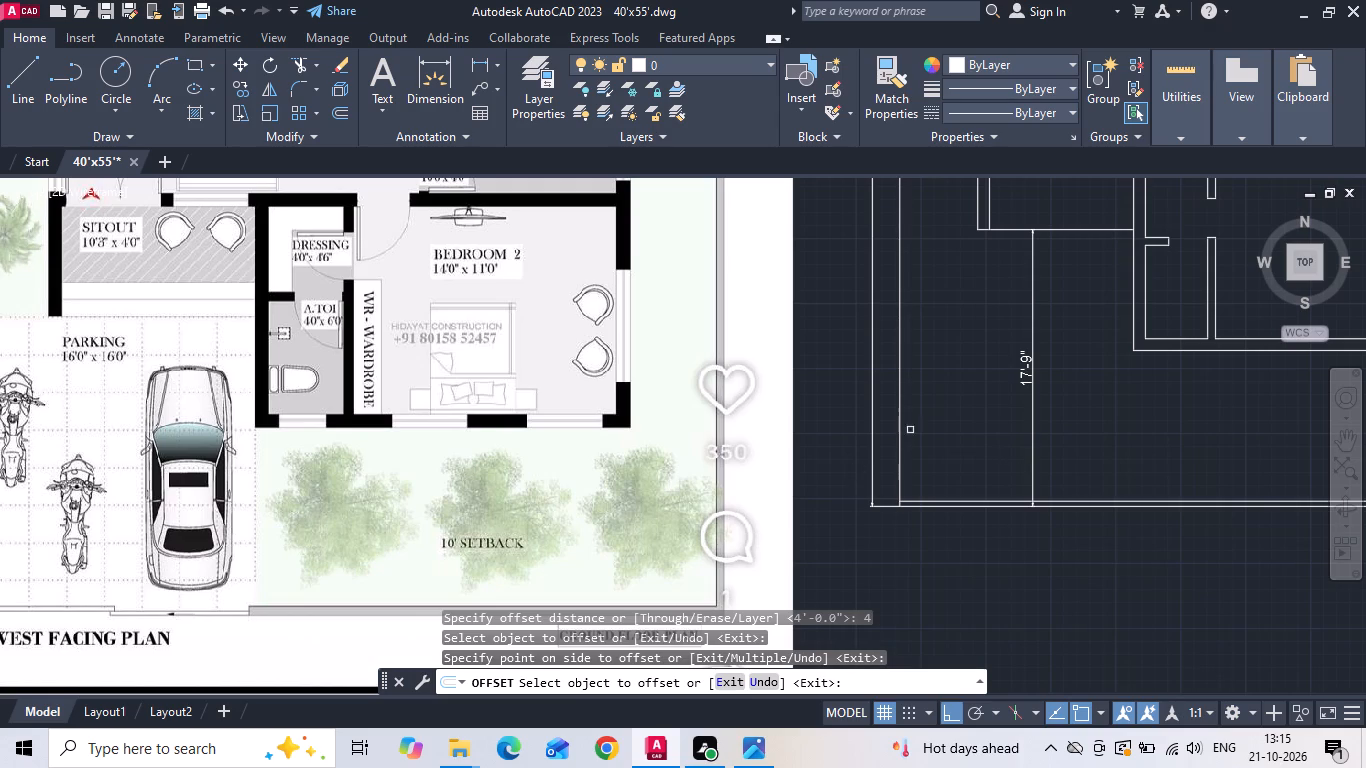
drag(901, 452, 911, 454)
click(939, 436)
middle_drag(1020, 492, 753, 542)
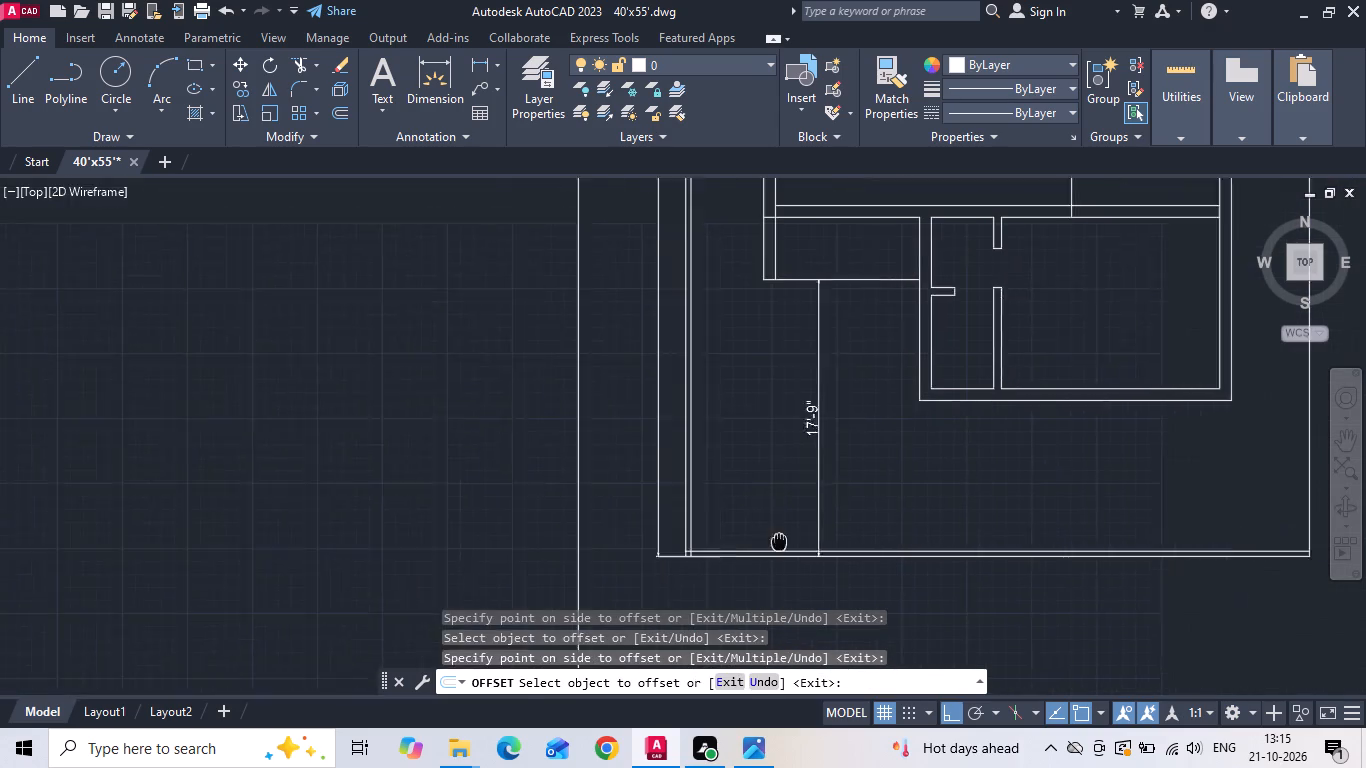
middle_drag(753, 542, 743, 542)
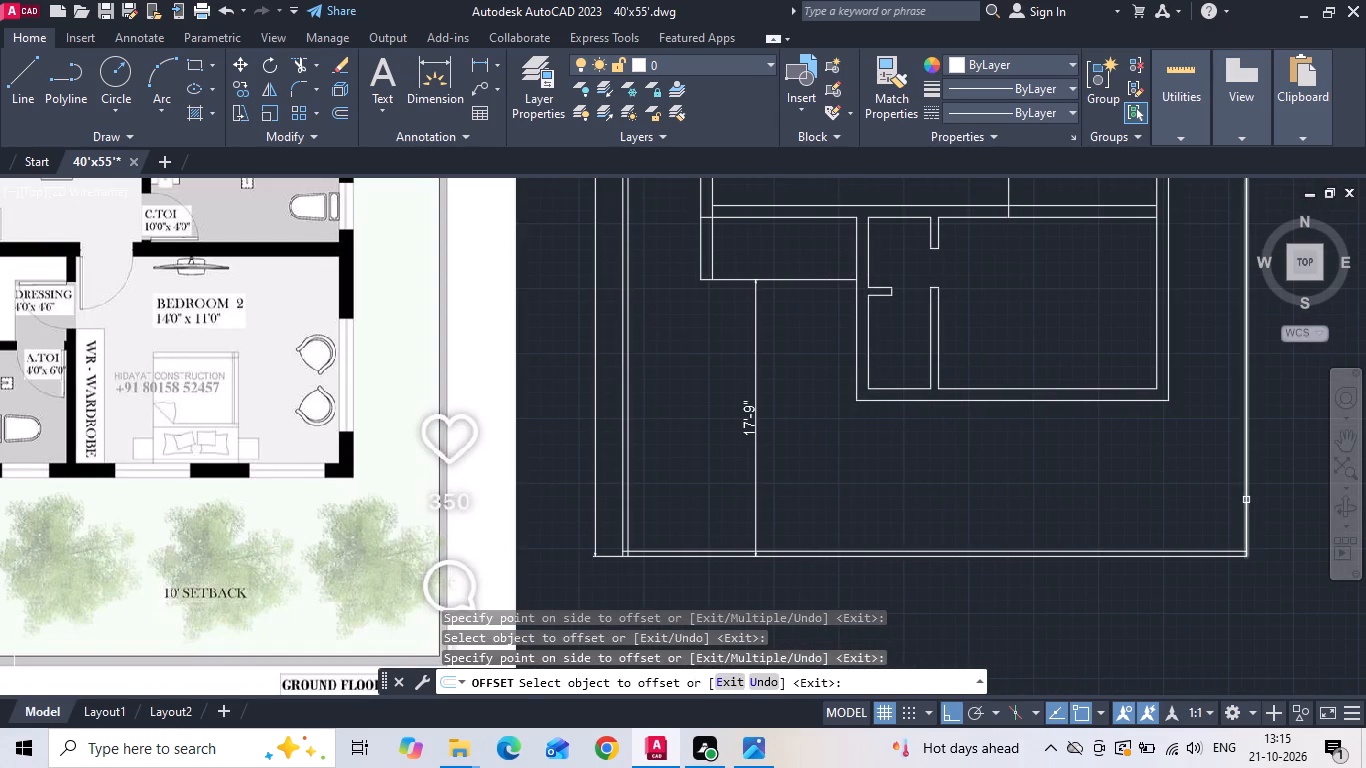
drag(1246, 500, 1206, 507)
click(1136, 519)
scroll(1011, 567, down, 2)
scroll(968, 244, up, 2)
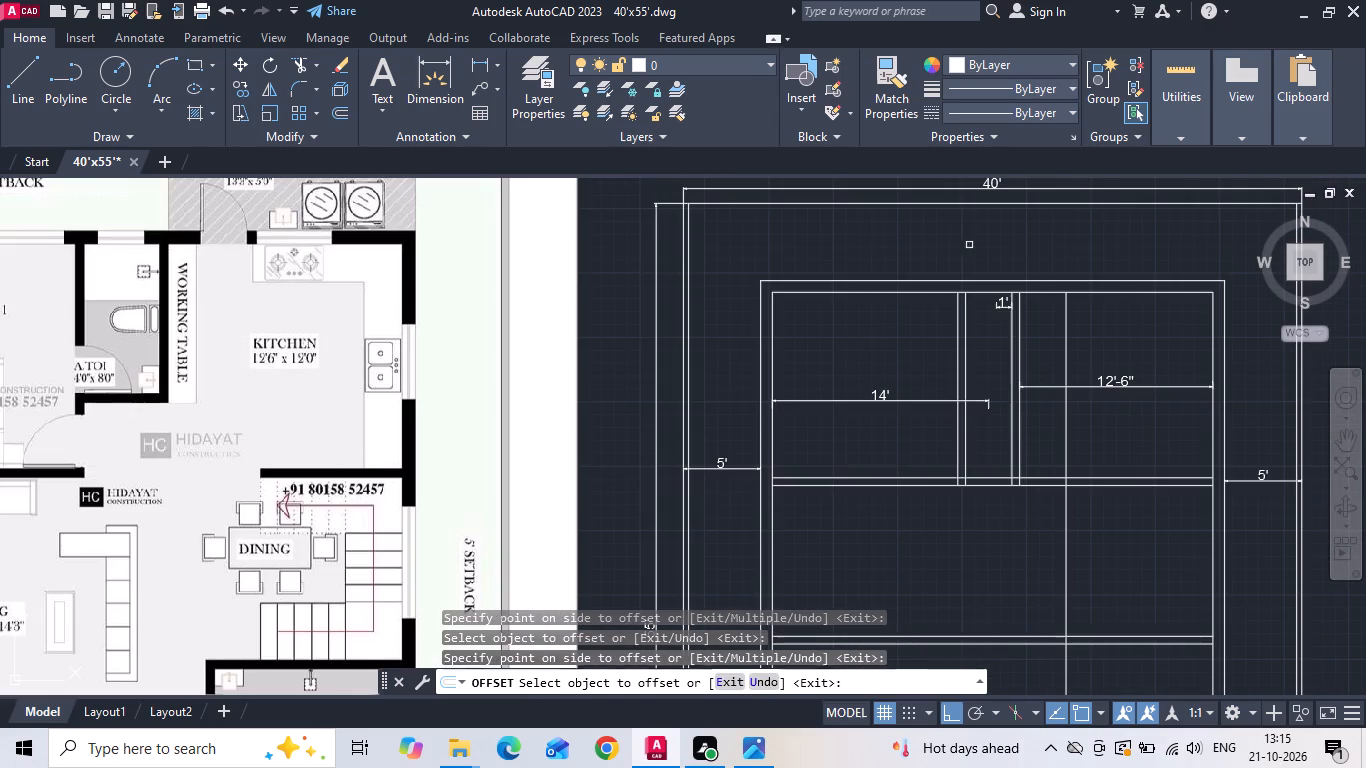
drag(908, 203, 903, 226)
click(900, 240)
scroll(899, 241, down, 2)
key(Escape)
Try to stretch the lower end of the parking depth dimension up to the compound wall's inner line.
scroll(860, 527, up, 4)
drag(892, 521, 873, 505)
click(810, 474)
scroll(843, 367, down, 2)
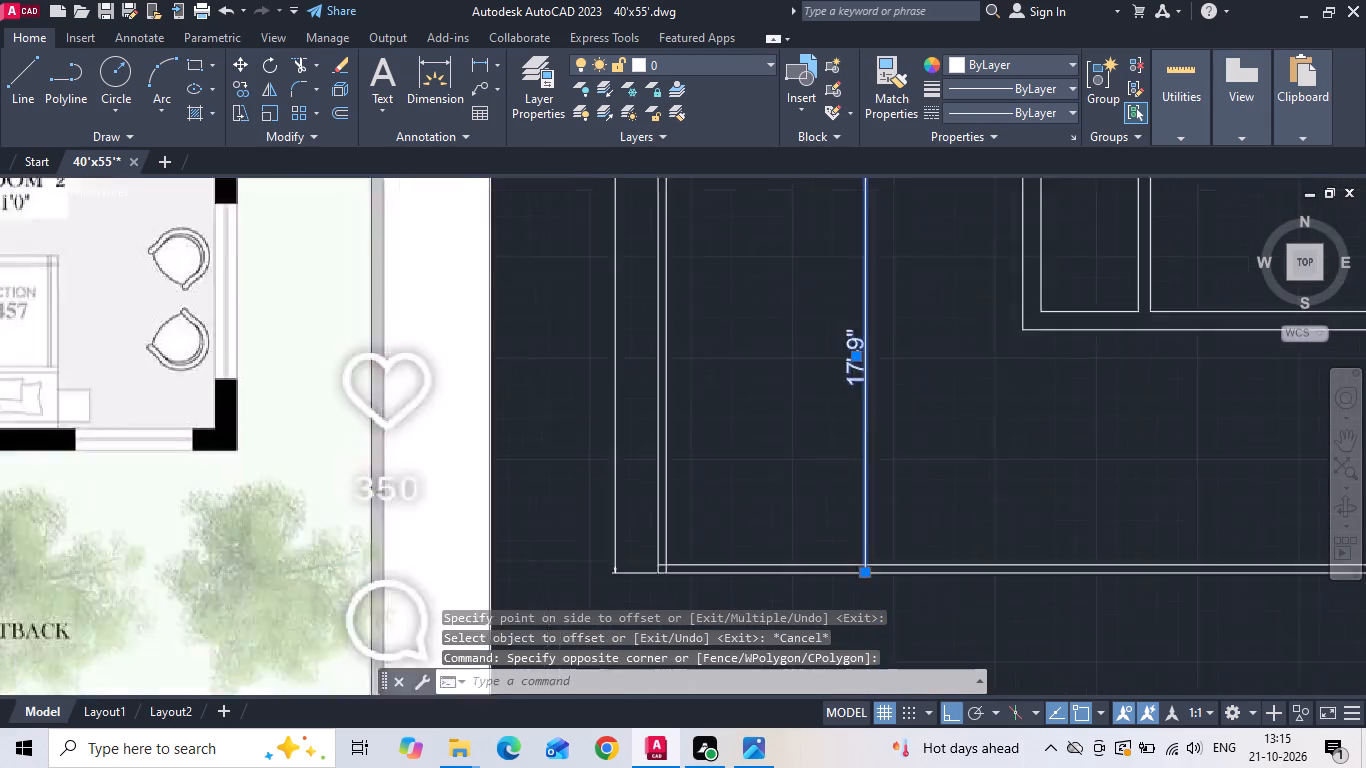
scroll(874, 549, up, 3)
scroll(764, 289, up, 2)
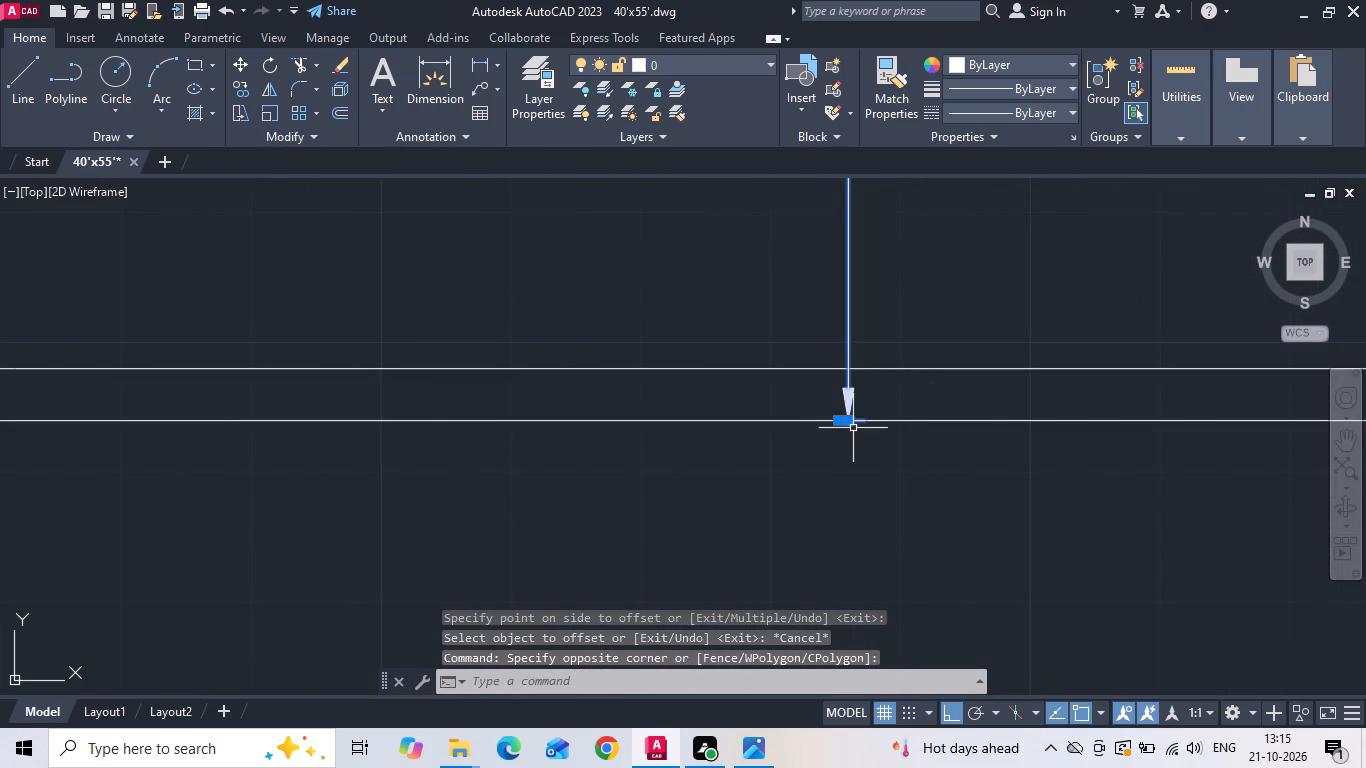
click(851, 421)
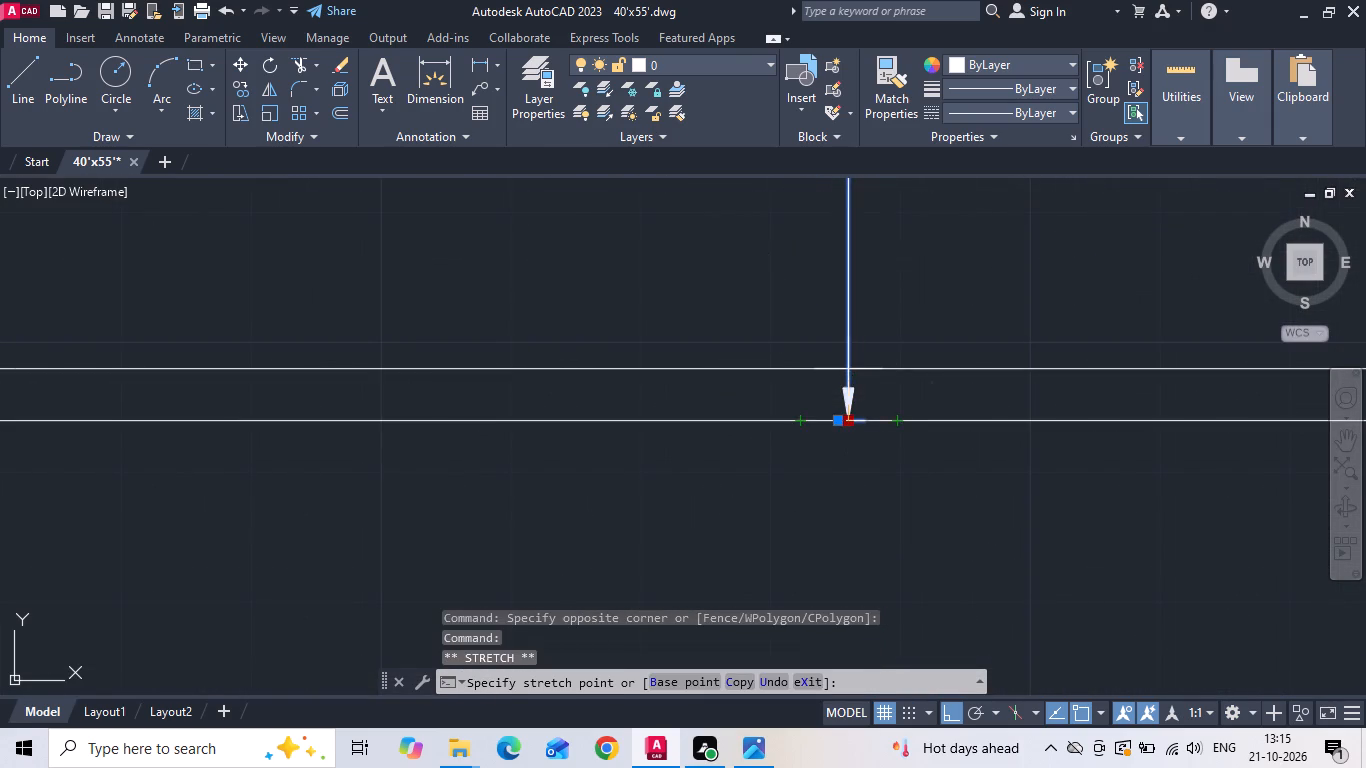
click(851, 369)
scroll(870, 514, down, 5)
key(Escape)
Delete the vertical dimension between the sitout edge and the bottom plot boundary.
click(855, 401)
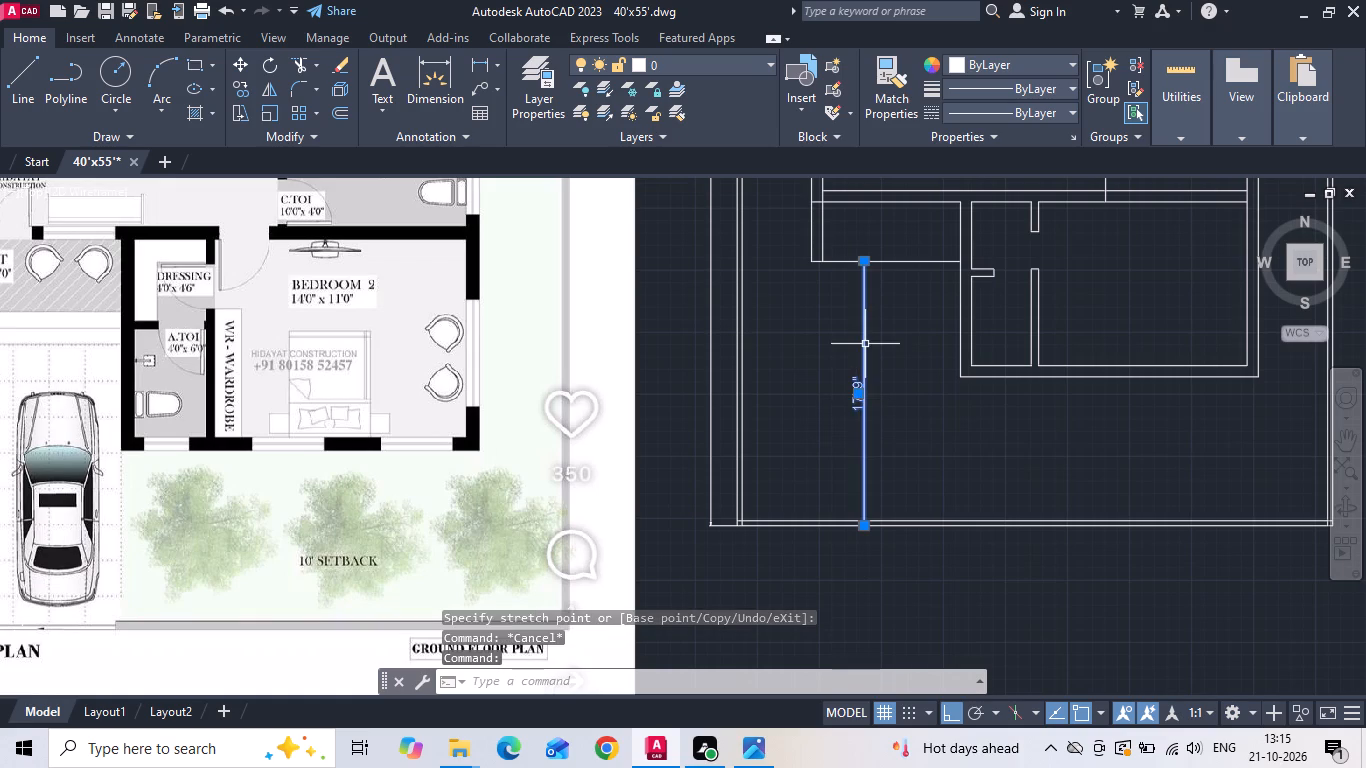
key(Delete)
Add a vertical linear dimension from the sitout's front edge to the inner line of the bottom compound wall.
text(dli)
key(space)
click(883, 261)
scroll(883, 528, up, 1)
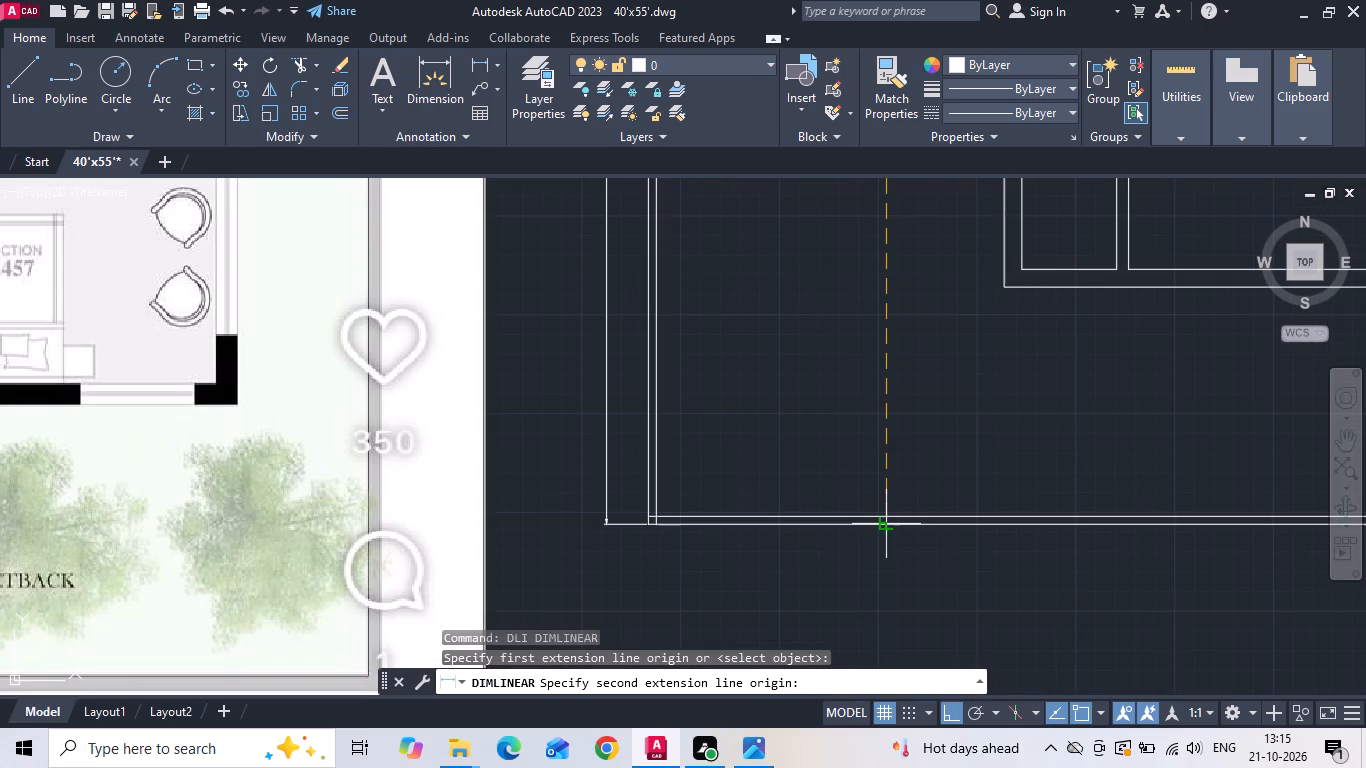
click(883, 513)
click(896, 444)
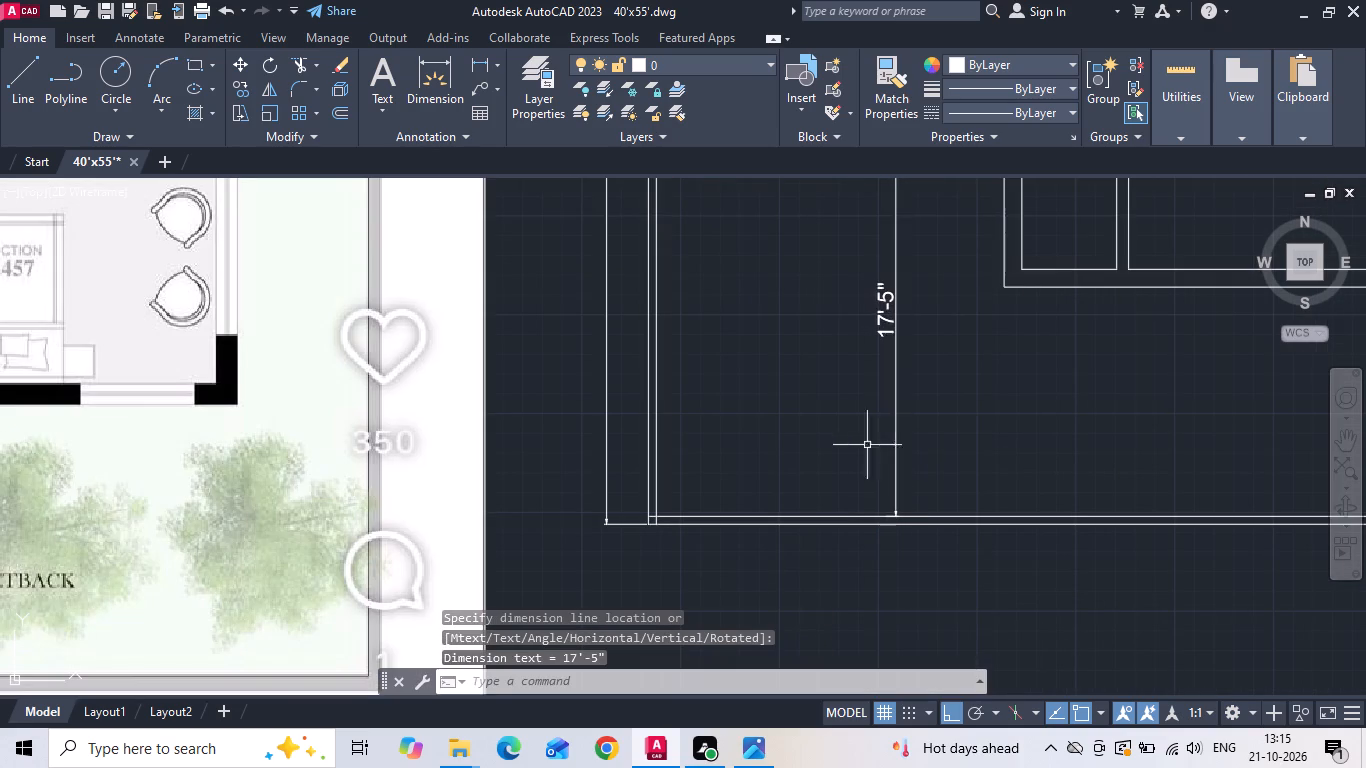
Offset the inner line of the bottom compound wall 16' upward to mark the parking depth.
middle_drag(831, 393, 831, 492)
text(o 1)
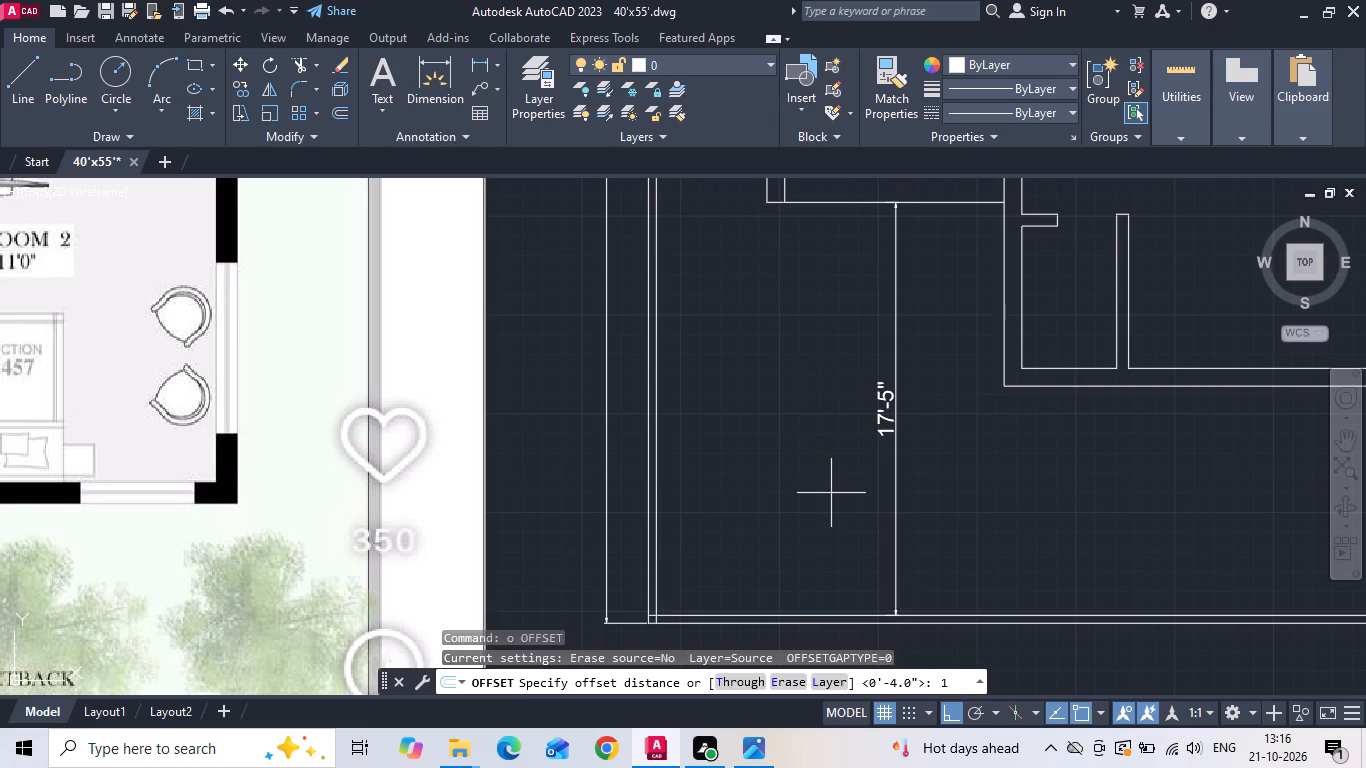
text(6')
key(Return)
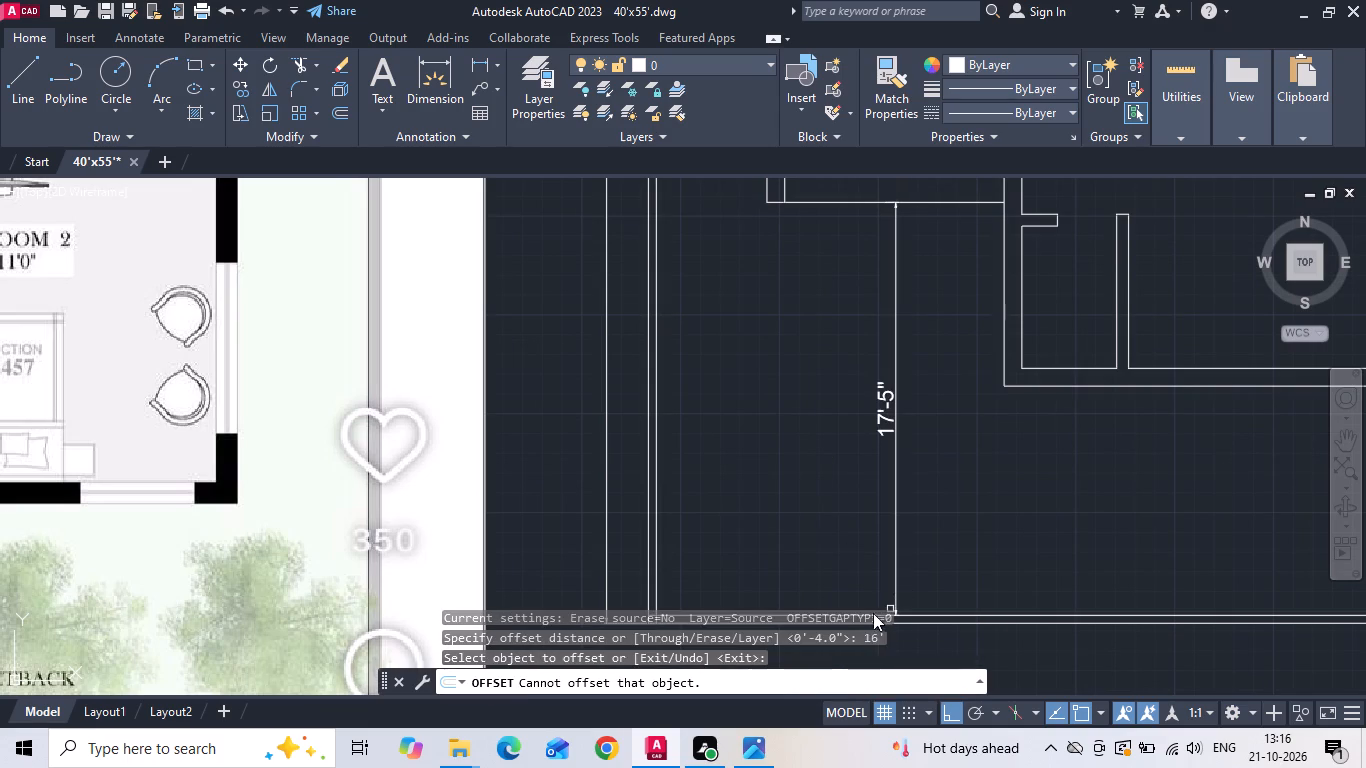
click(920, 616)
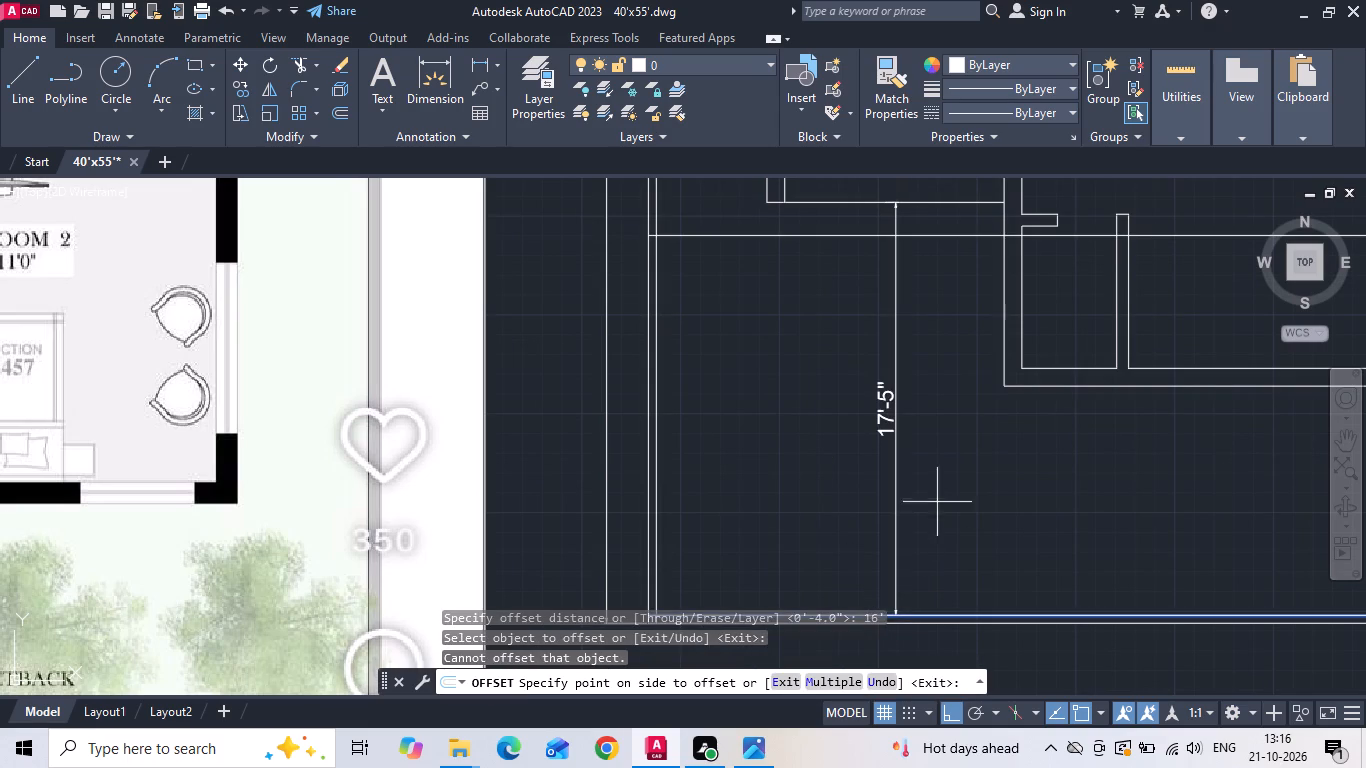
click(939, 491)
key(Escape)
Measure the vertical gap between the sitout's front edge and the parking depth line.
click(482, 59)
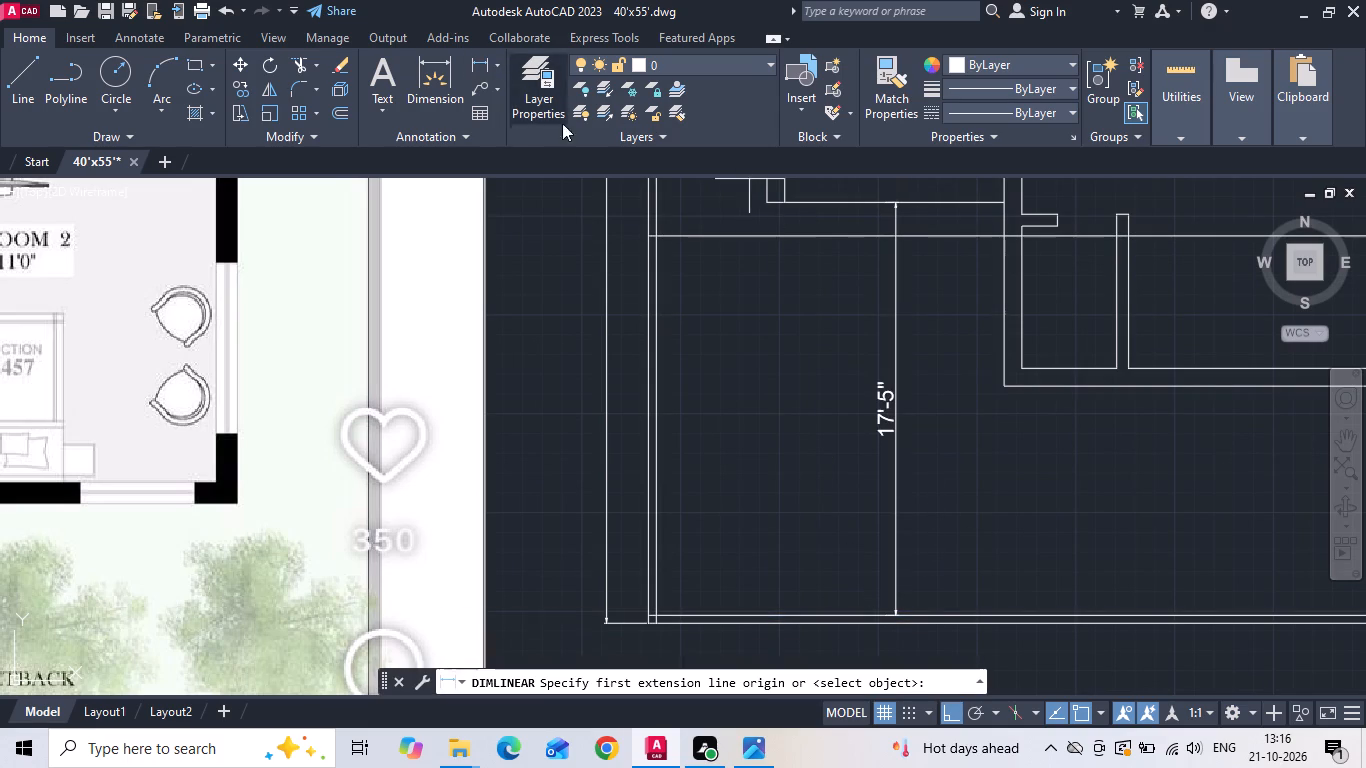
scroll(805, 204, up, 1)
click(805, 204)
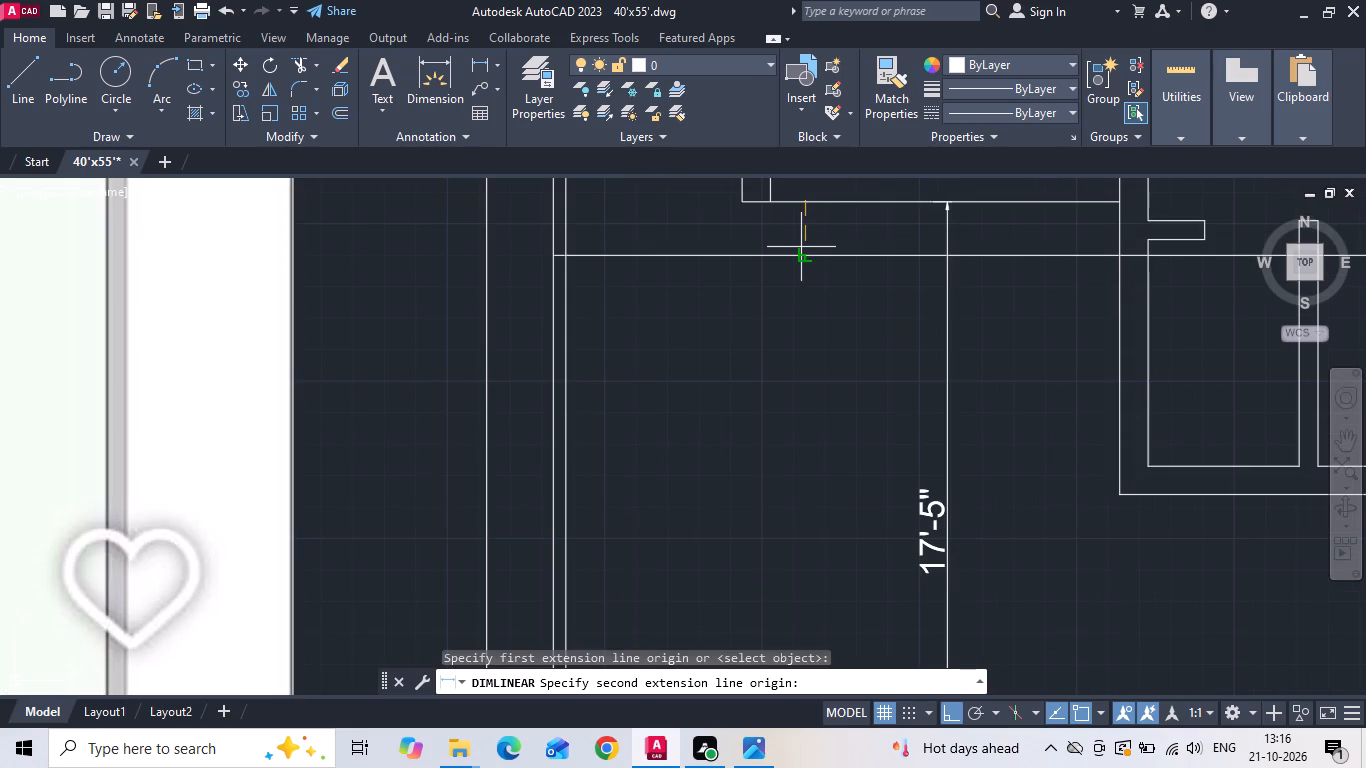
click(801, 247)
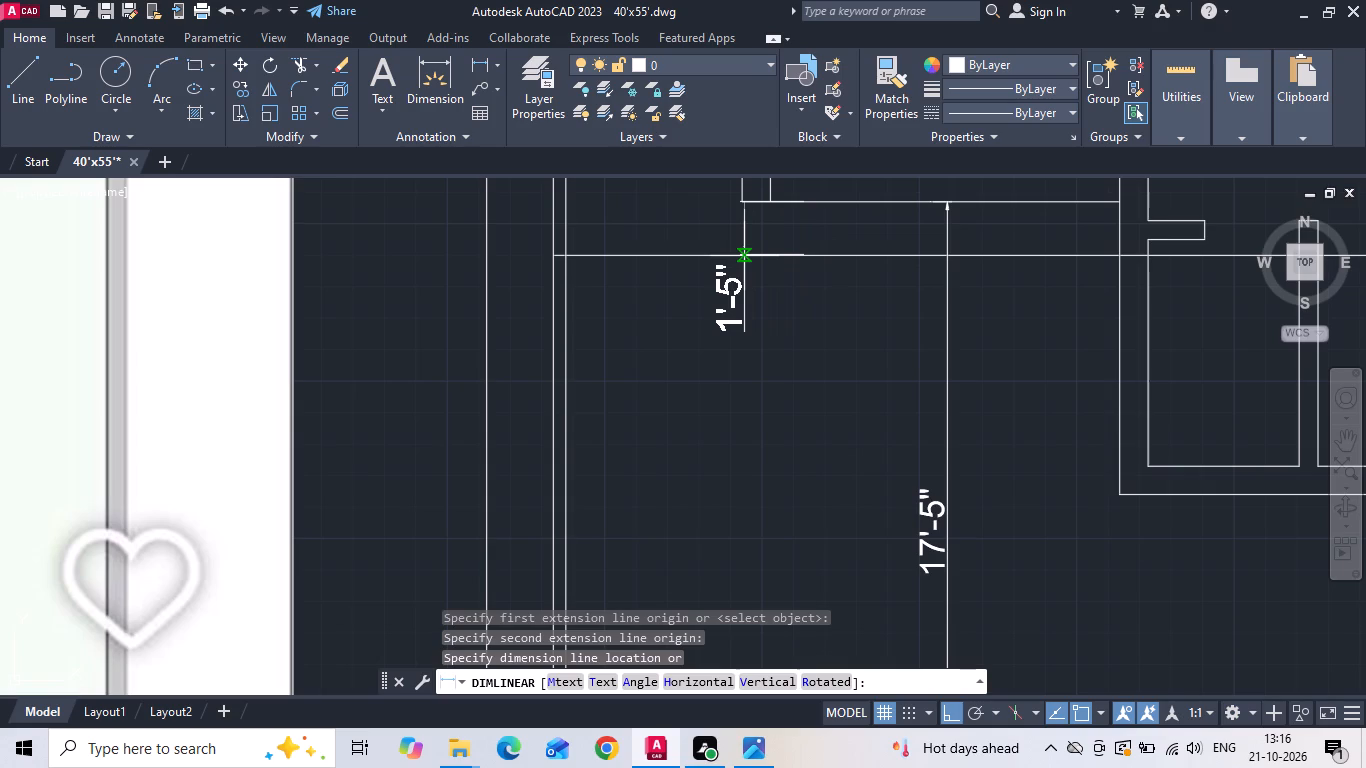
key(Escape)
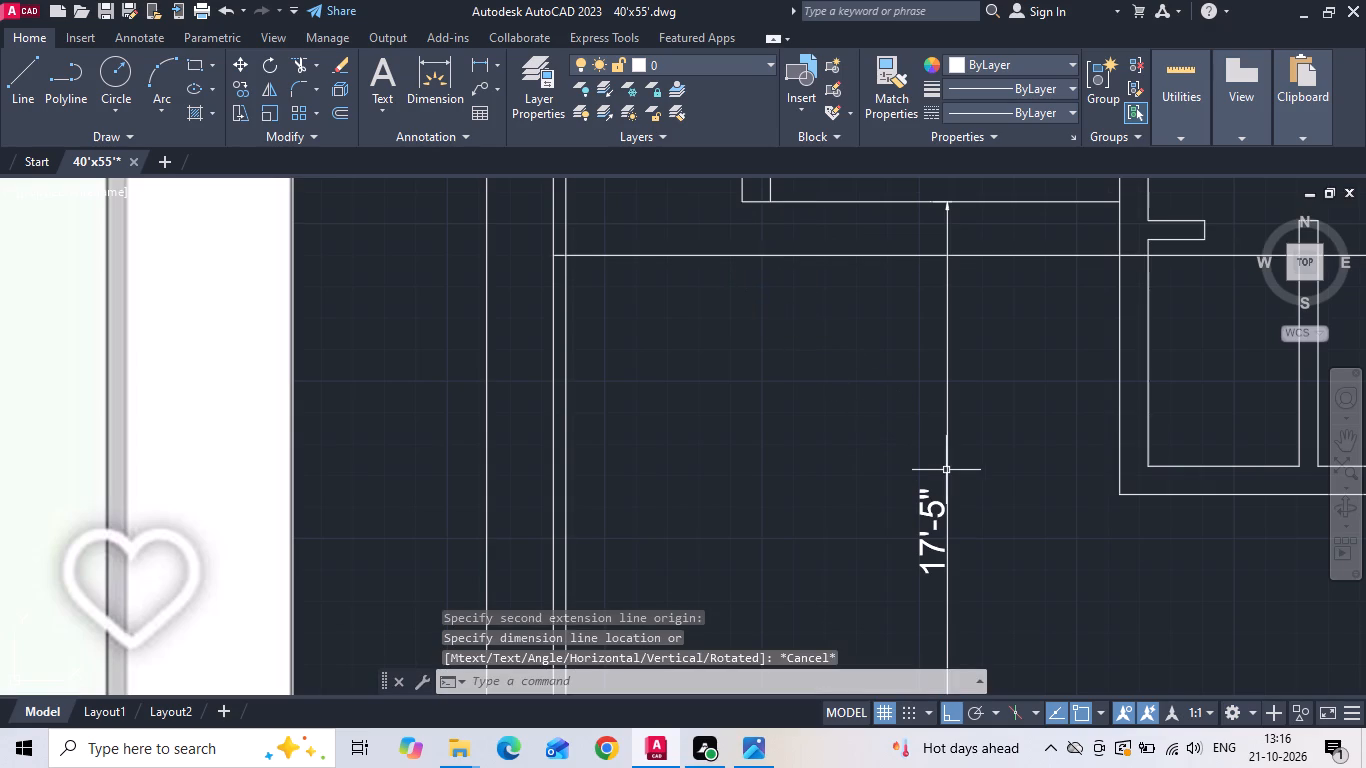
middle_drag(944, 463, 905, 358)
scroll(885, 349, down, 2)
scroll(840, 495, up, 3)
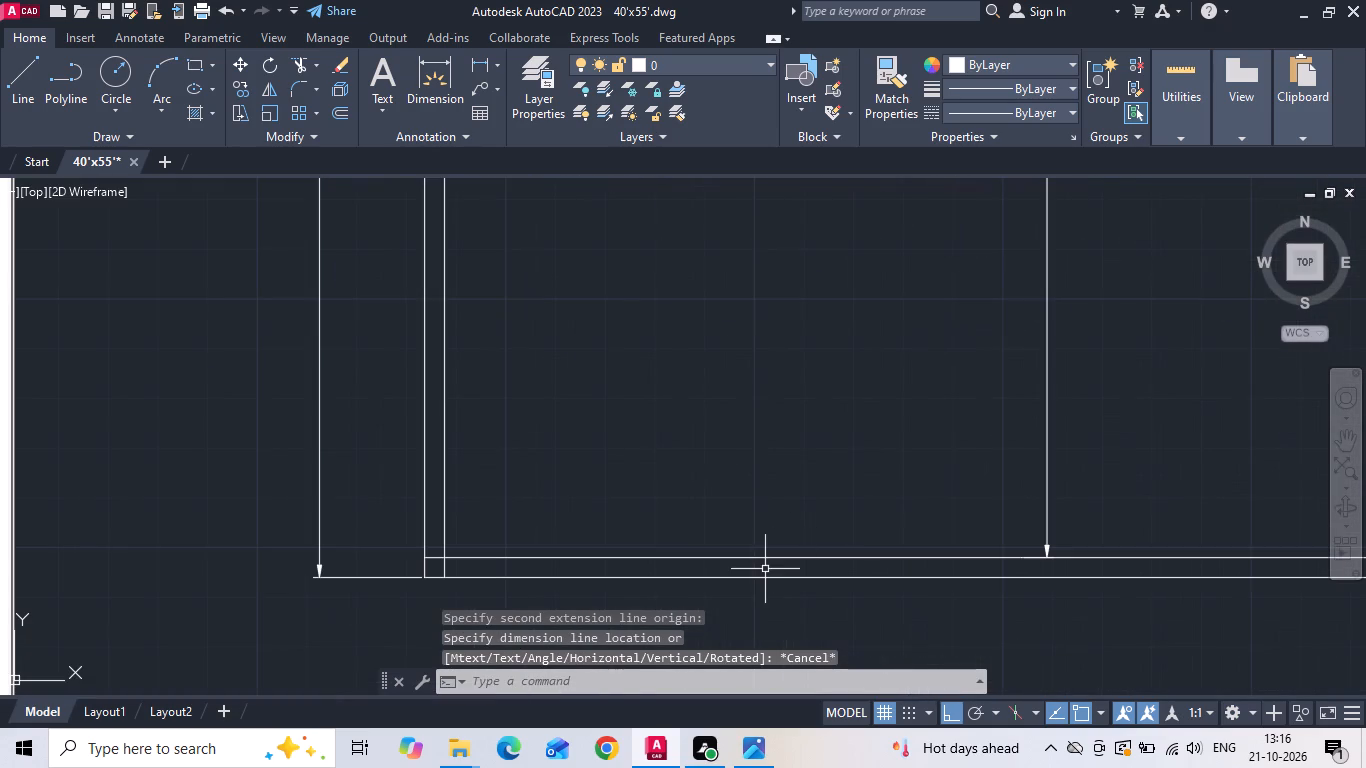
Move the inner line of the bottom compound wall 1" upward.
click(762, 569)
click(727, 495)
right_click(727, 495)
click(776, 360)
drag(769, 416, 771, 369)
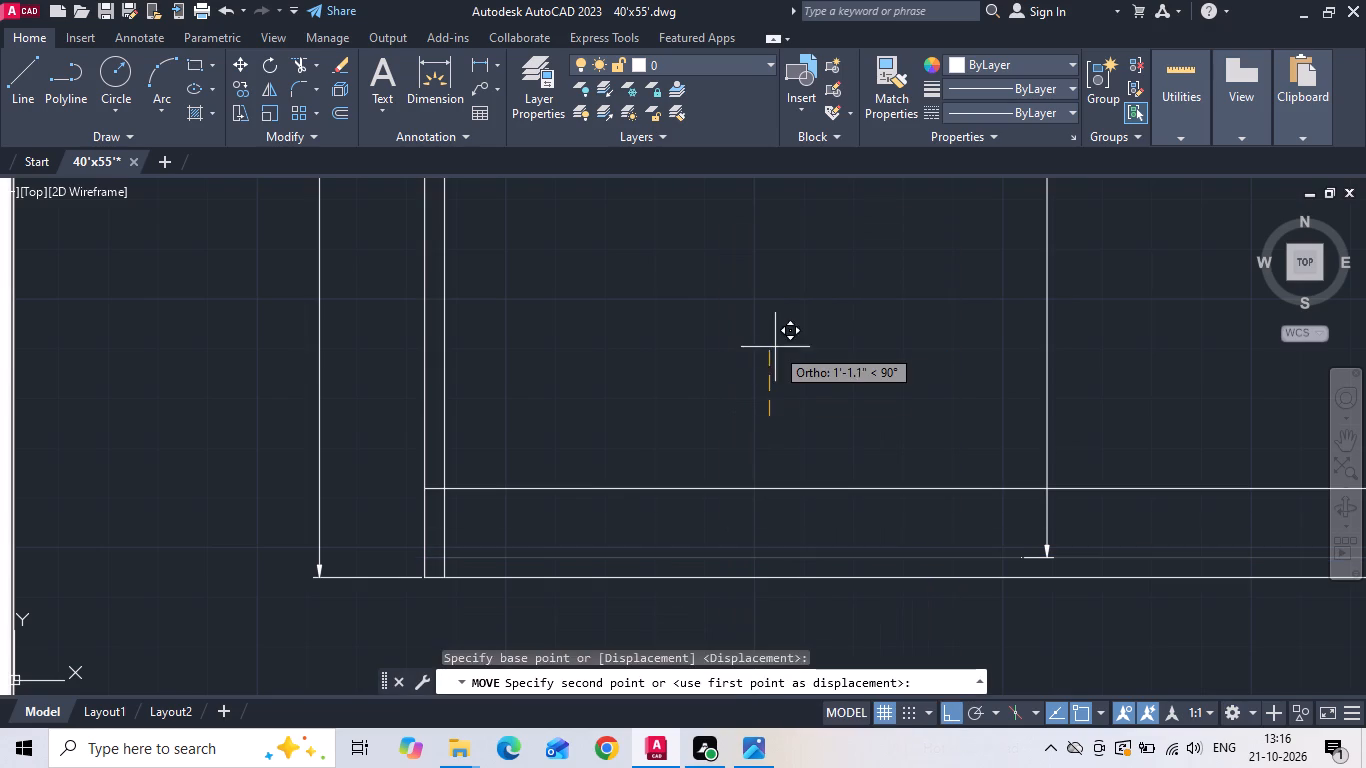
text(1)
key(space)
Move the inner line of the left compound wall 1" inward, toward the house.
drag(684, 367, 618, 394)
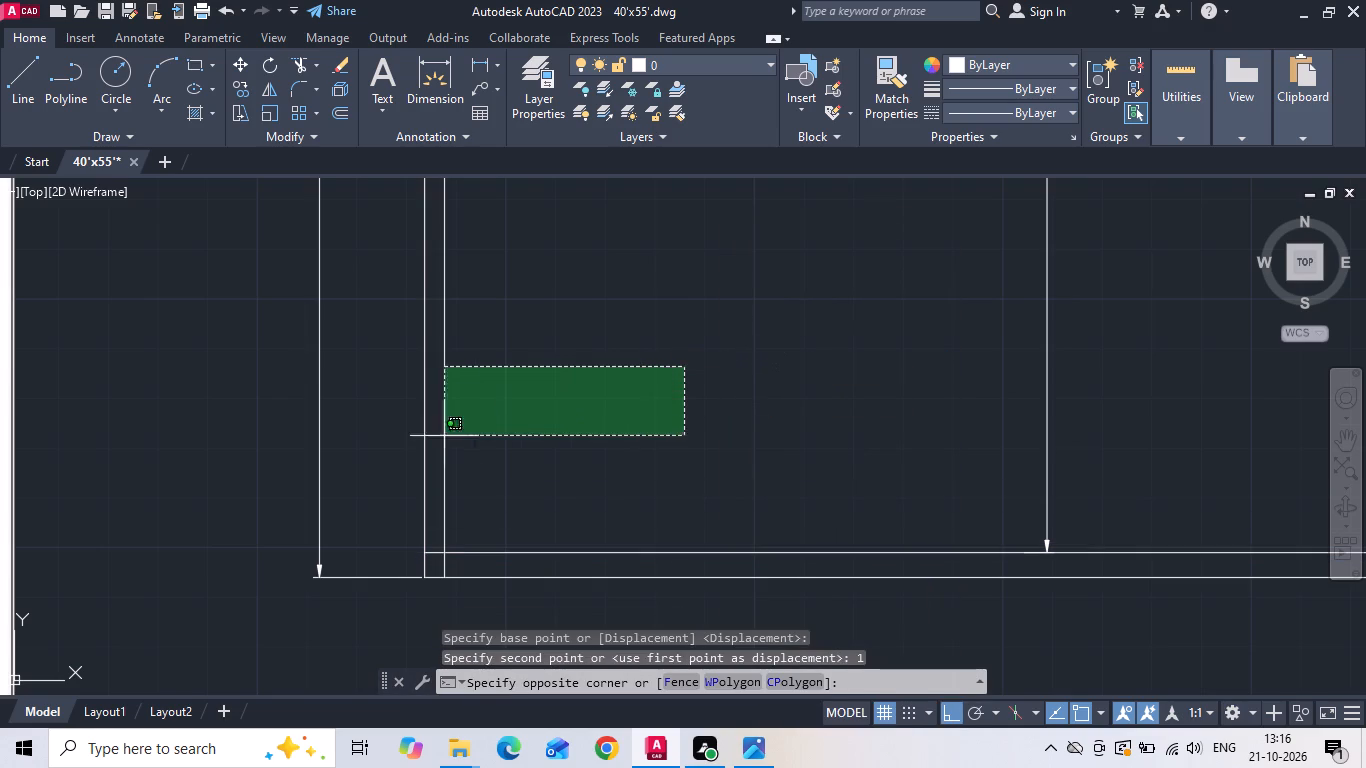
drag(436, 437, 446, 432)
right_click(630, 348)
click(660, 372)
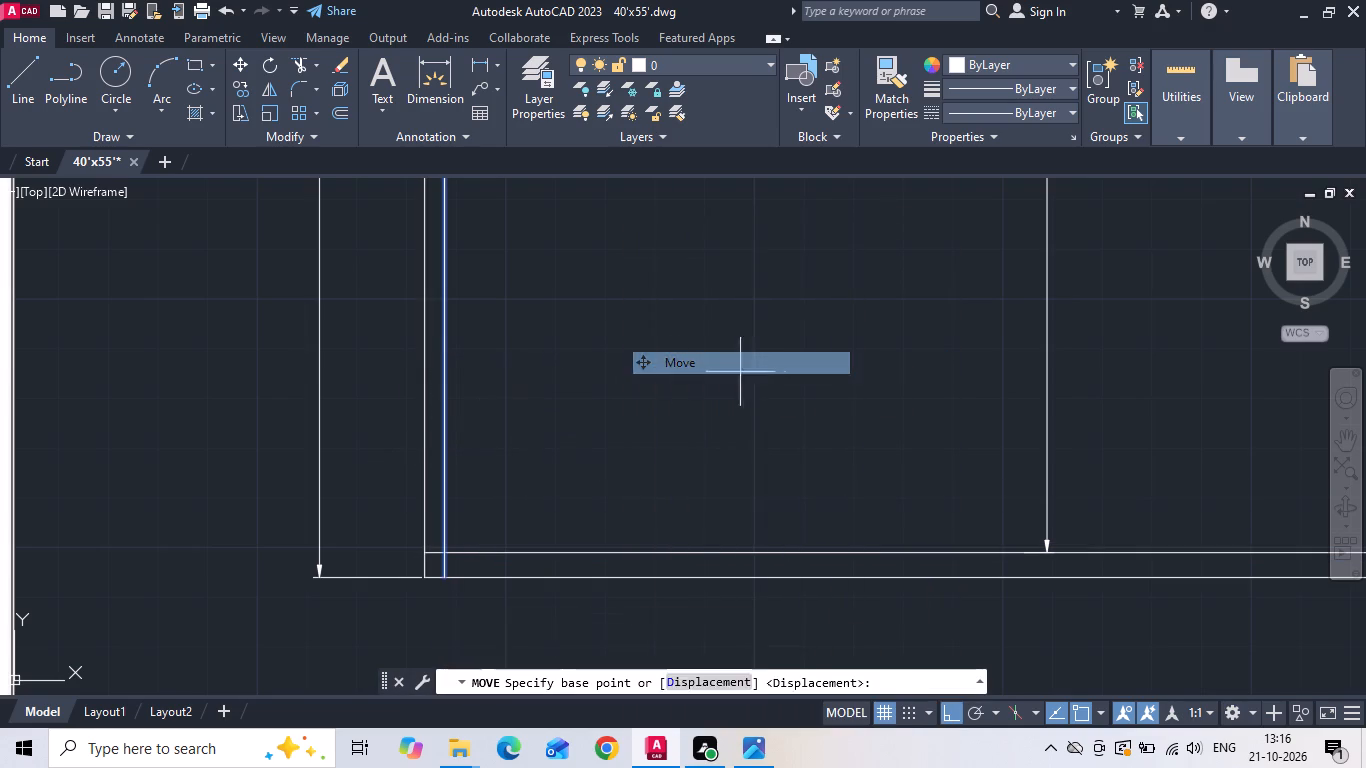
drag(751, 372, 778, 370)
text(1)
key(space)
Move the inner line of the right compound wall 1" inward, toward the house.
scroll(558, 431, down, 3)
scroll(1152, 394, up, 2)
click(989, 396)
right_click(989, 396)
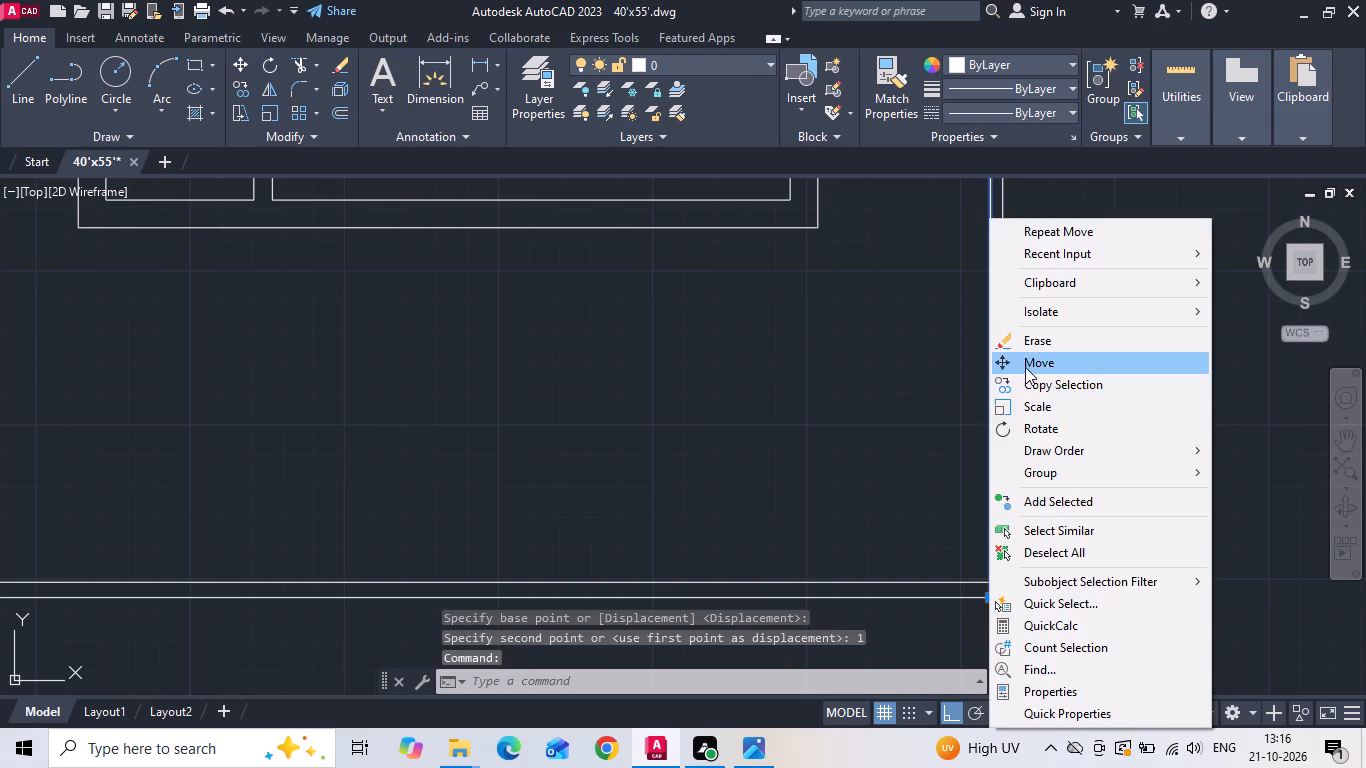
click(1025, 365)
drag(878, 450, 860, 452)
text(1)
key(space)
Move the inner line of the top compound wall 1" downward, toward the house.
scroll(831, 493, down, 4)
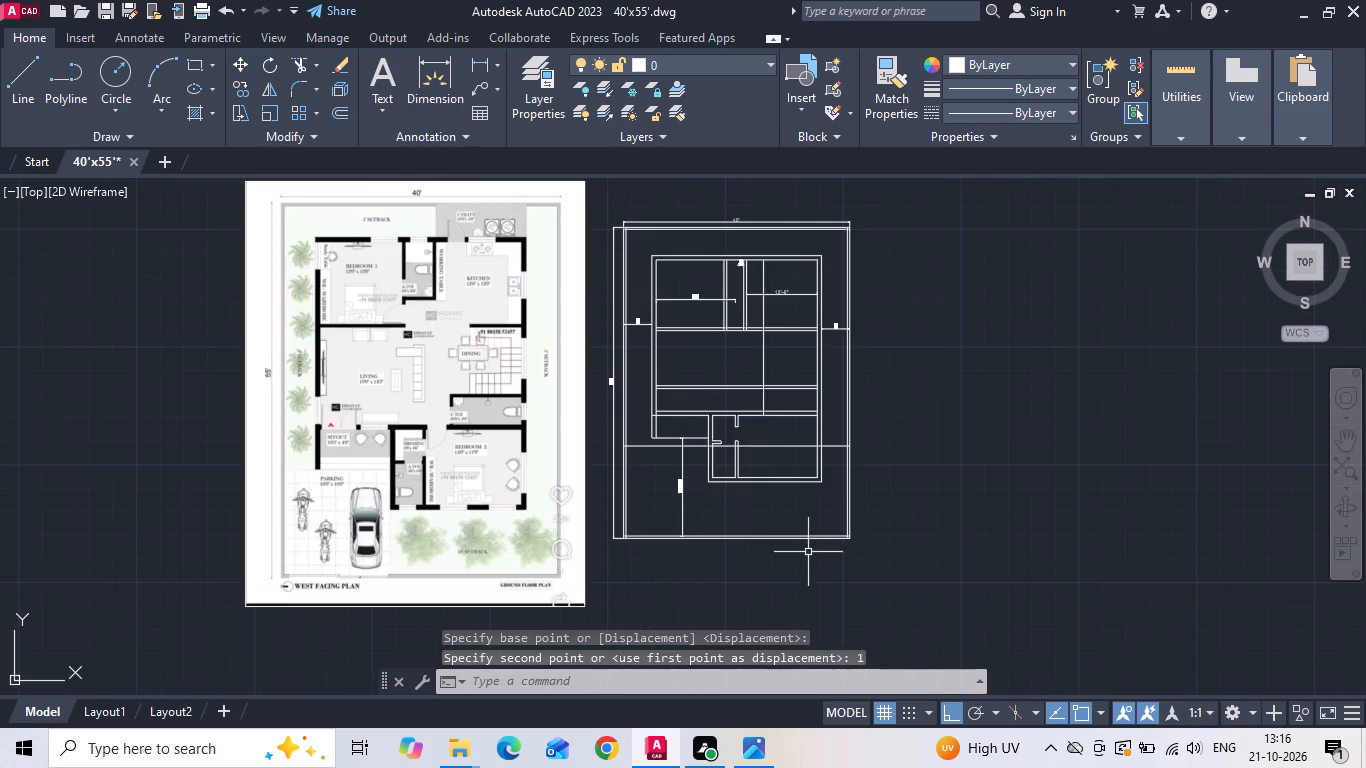
scroll(797, 211, up, 3)
scroll(676, 234, up, 2)
click(617, 371)
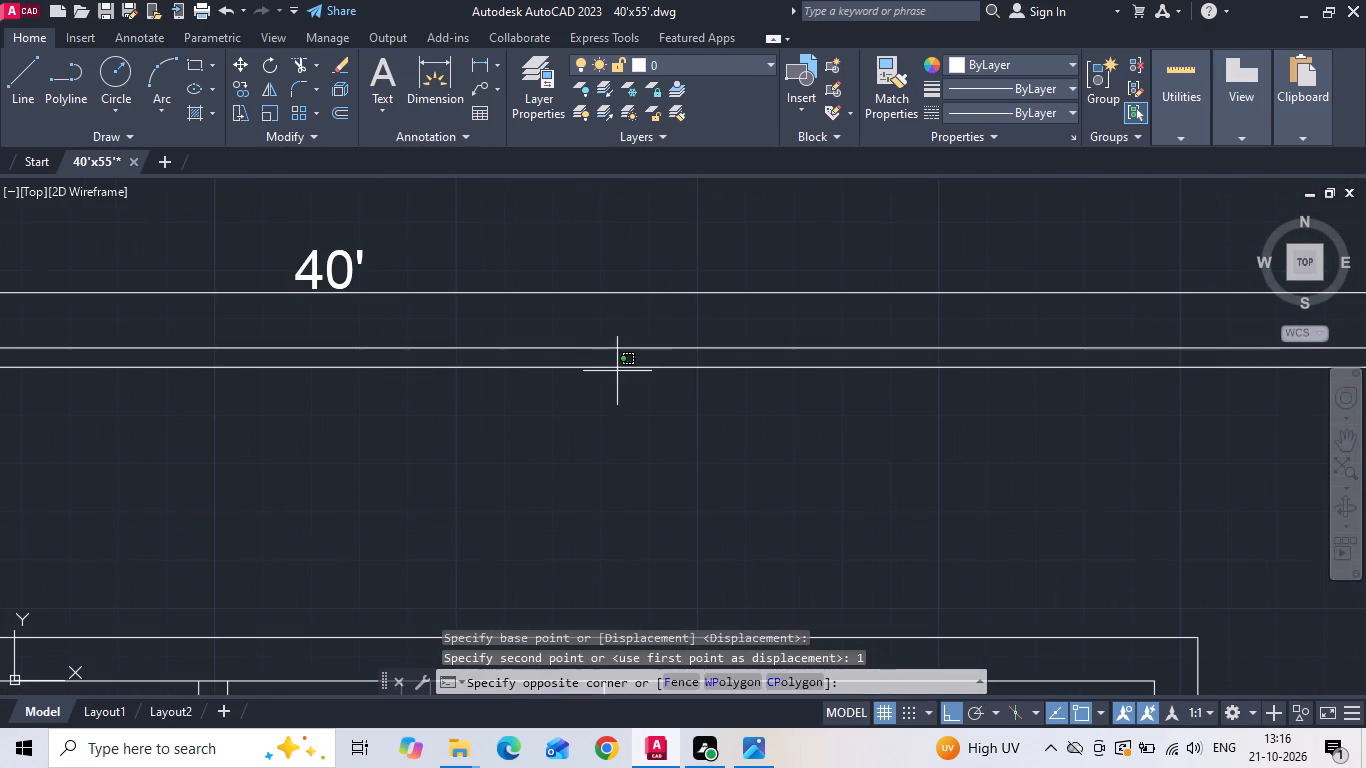
click(612, 362)
right_click(612, 362)
click(618, 360)
drag(603, 453, 599, 489)
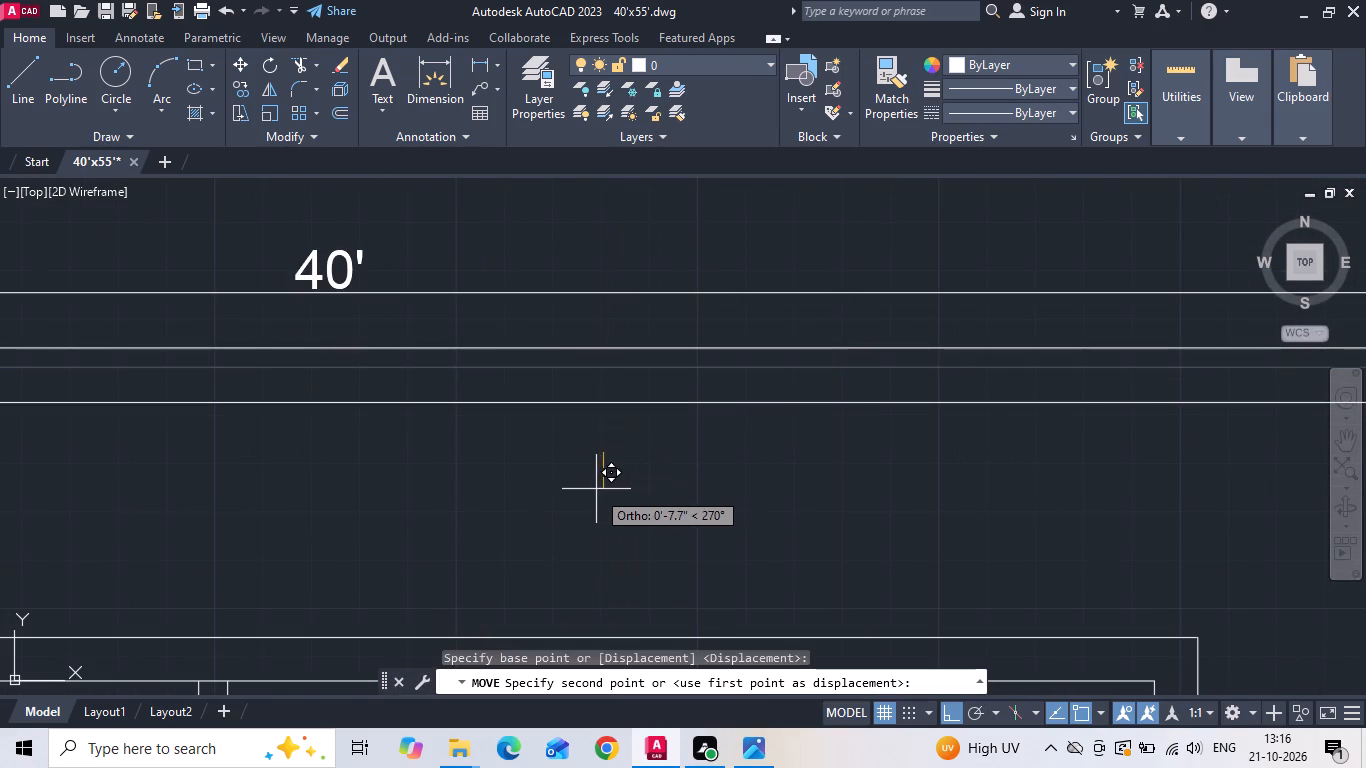
key(1)
key(space)
Extend both lines of the sitout's left wall down to the parking depth line.
scroll(587, 396, down, 3)
middle_drag(571, 464, 626, 209)
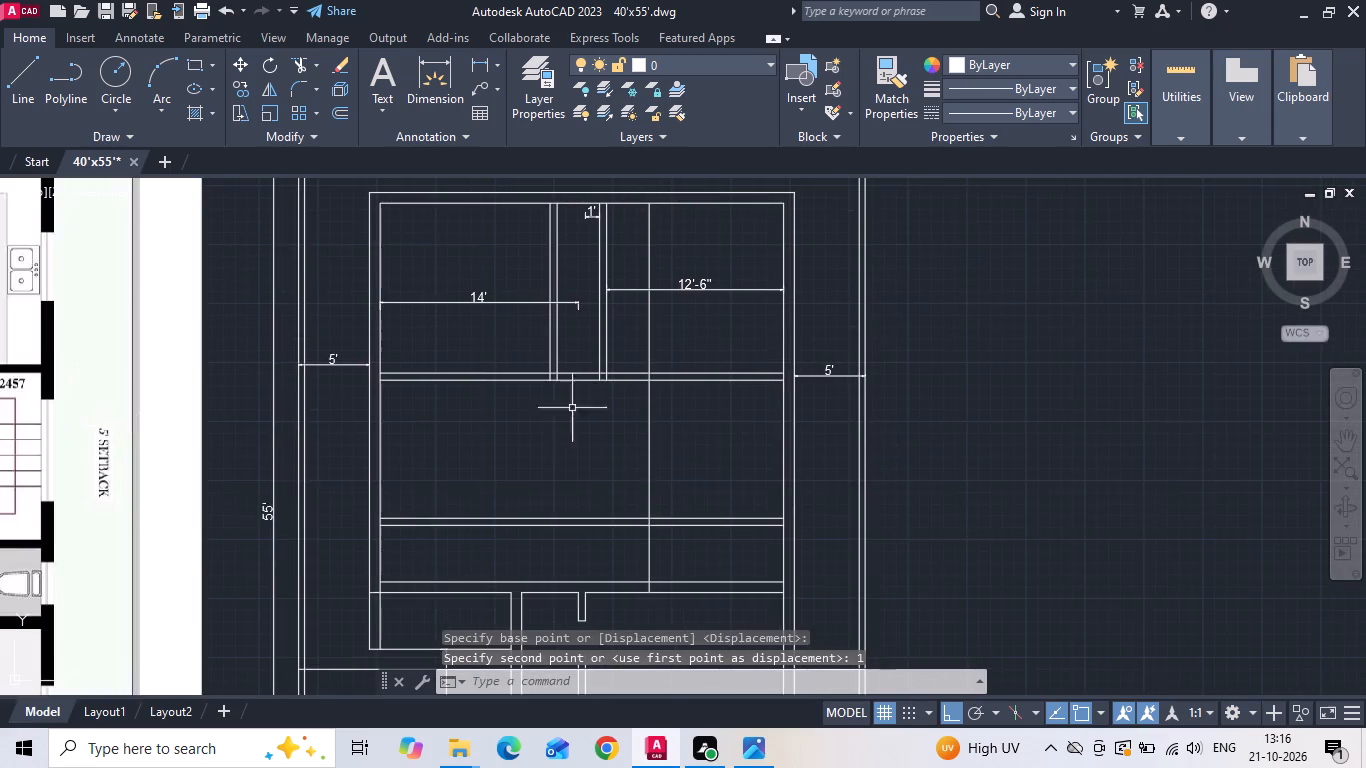
middle_drag(551, 464, 646, 207)
scroll(516, 440, up, 1)
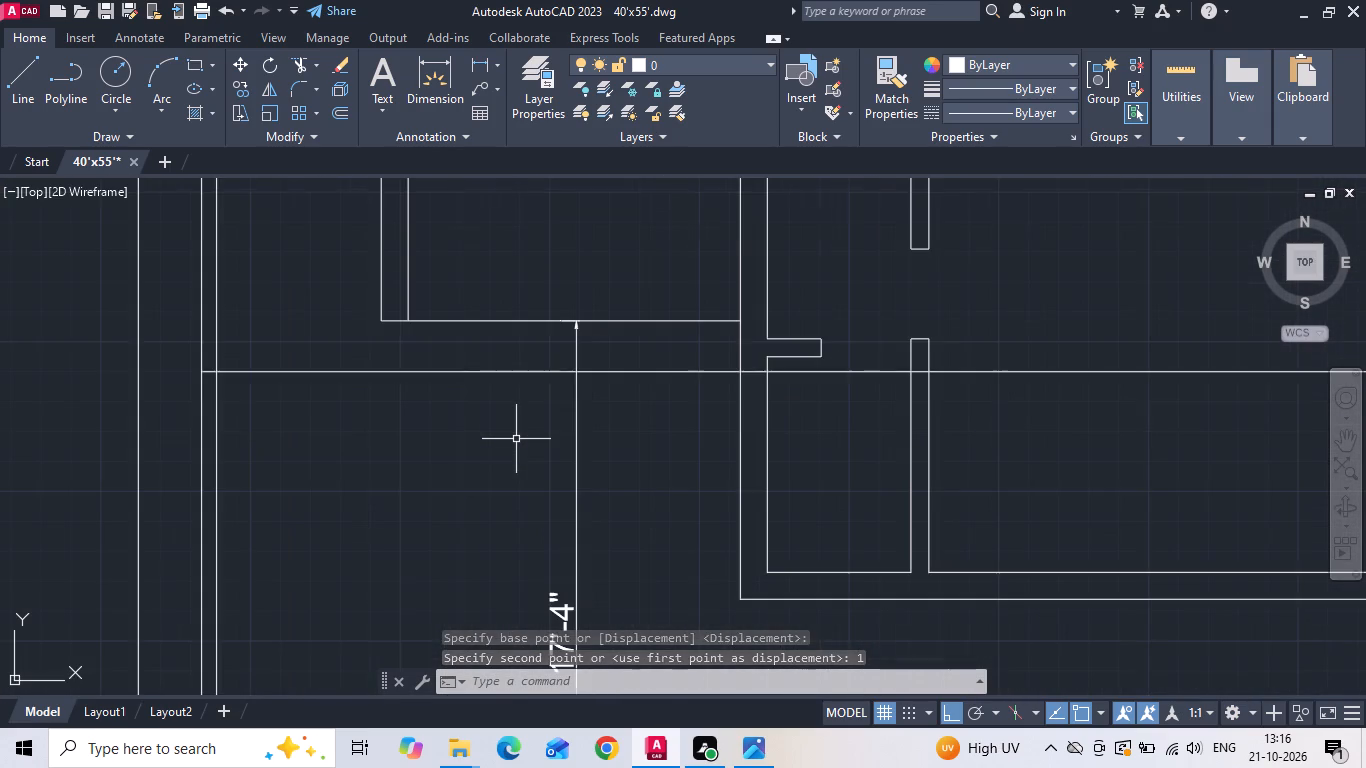
scroll(516, 439, up, 1)
text(ex)
key(space)
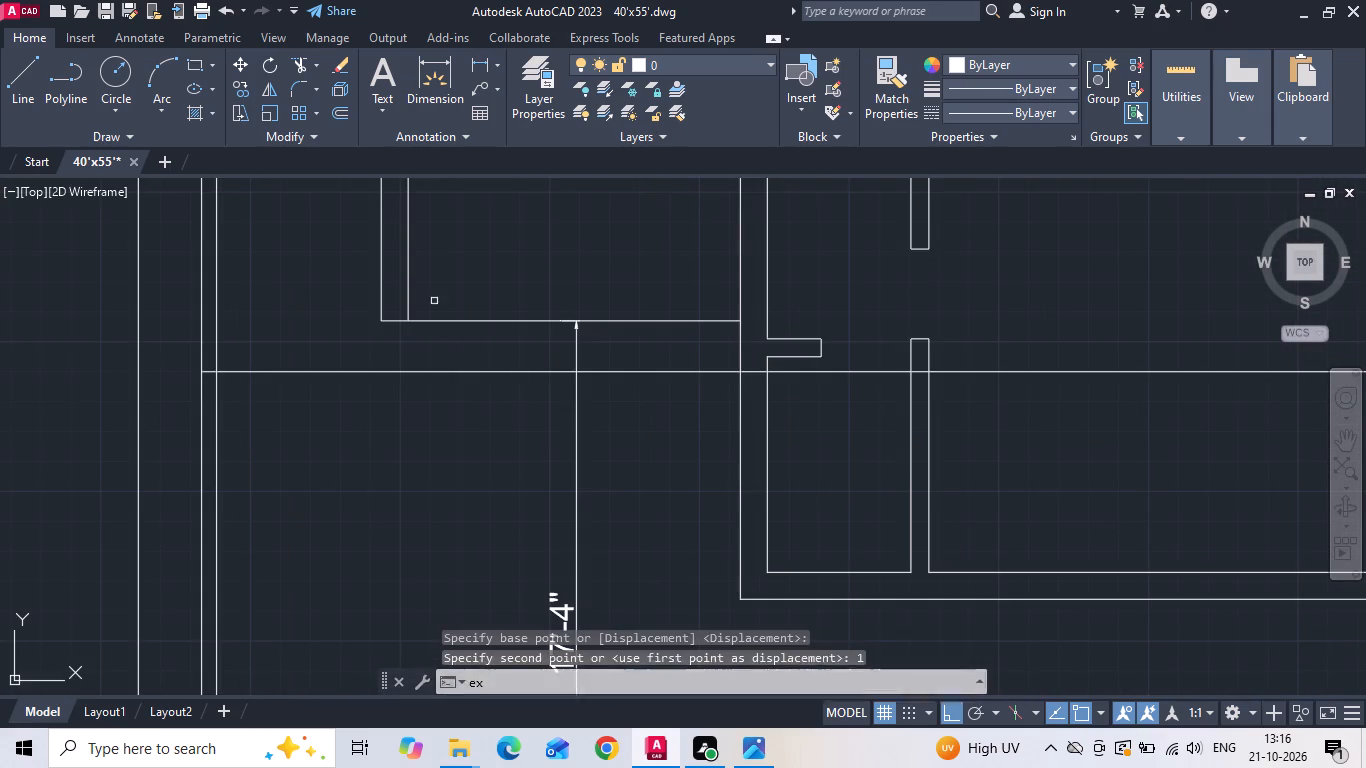
drag(363, 276, 417, 266)
key(Escape)
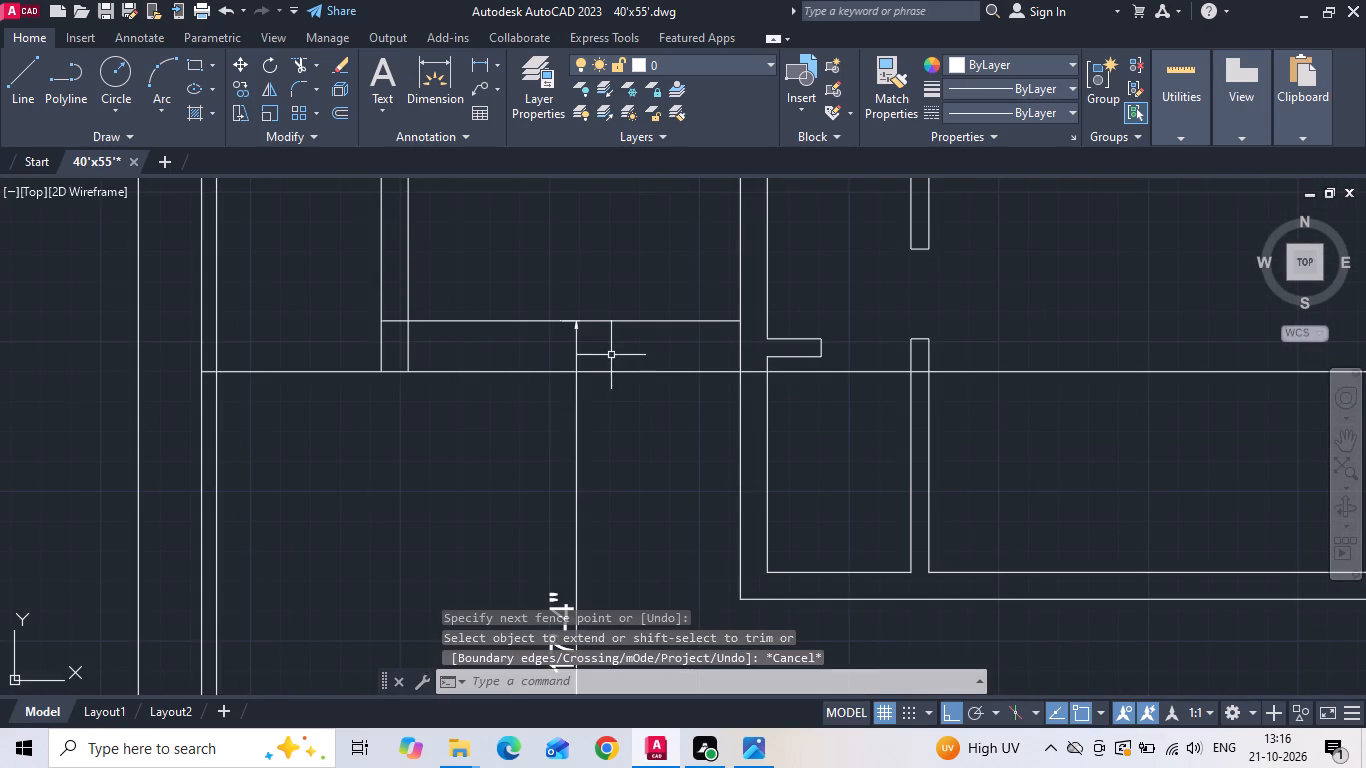
Delete the vertical dimension between the sitout's front edge and the bottom compound wall.
drag(605, 347, 567, 342)
click(525, 333)
key(Delete)
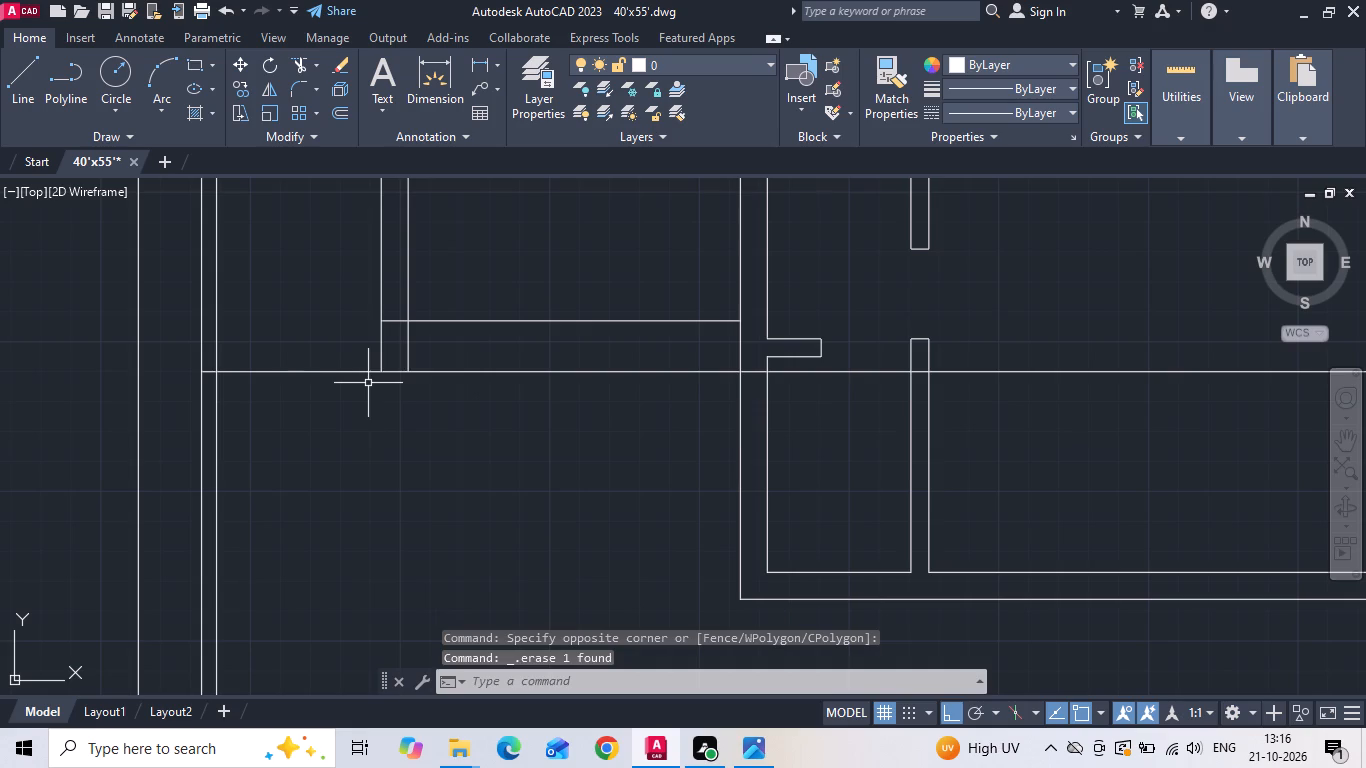
Trim the parking depth line to the sitout's width and delete its leftover piece across the bedroom.
text(tr)
key(space)
drag(325, 389, 335, 310)
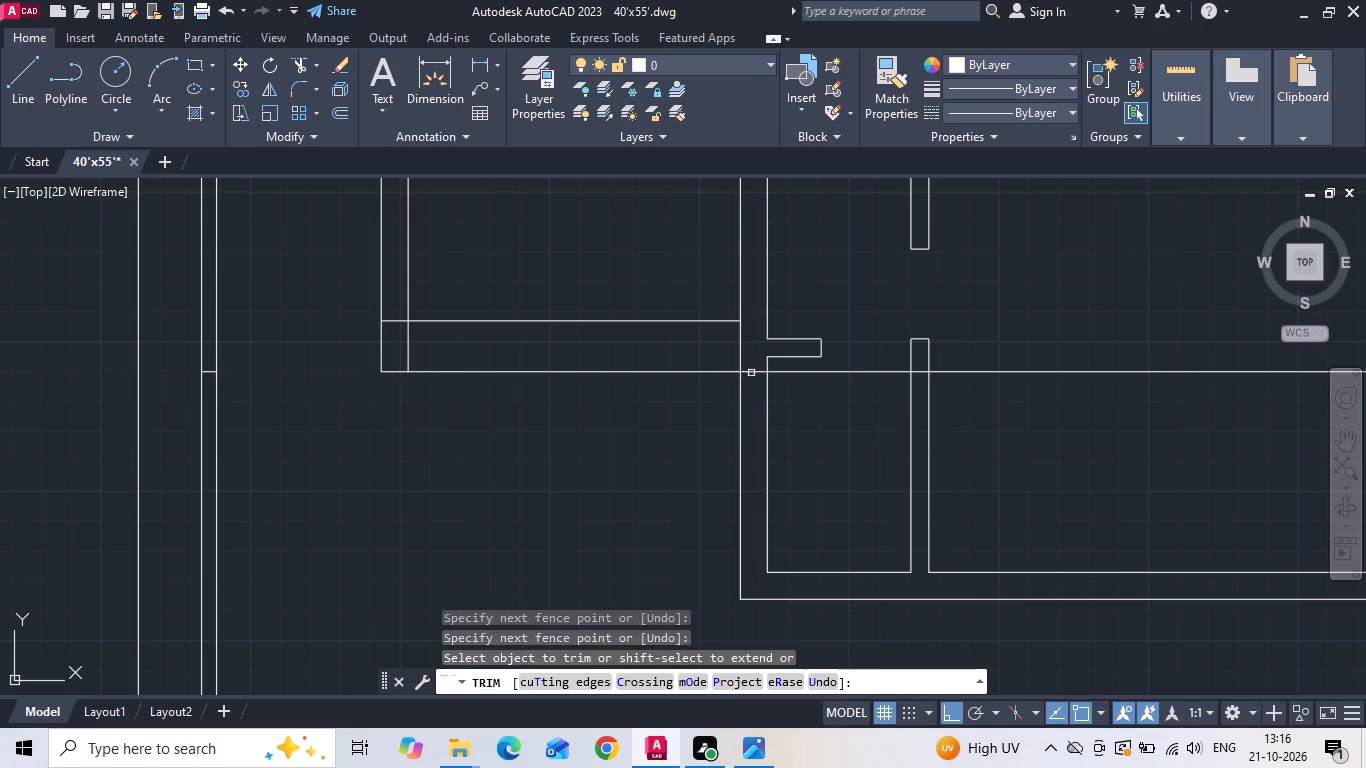
click(756, 370)
key(Escape)
drag(867, 371, 868, 384)
key(Delete)
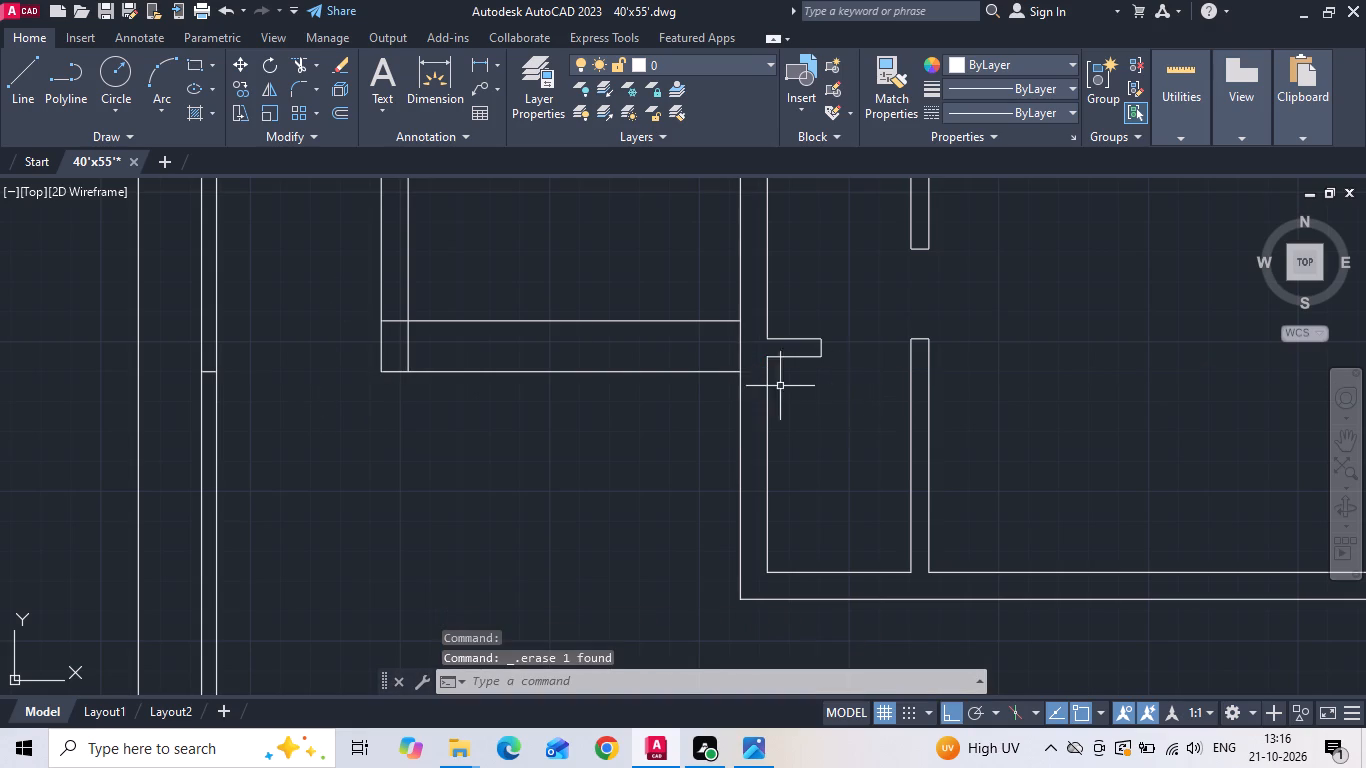
Trim the sitout's front edge line out of the left wall's thickness.
key(t)
key(r)
key(space)
key(space)
scroll(376, 328, up, 1)
click(396, 317)
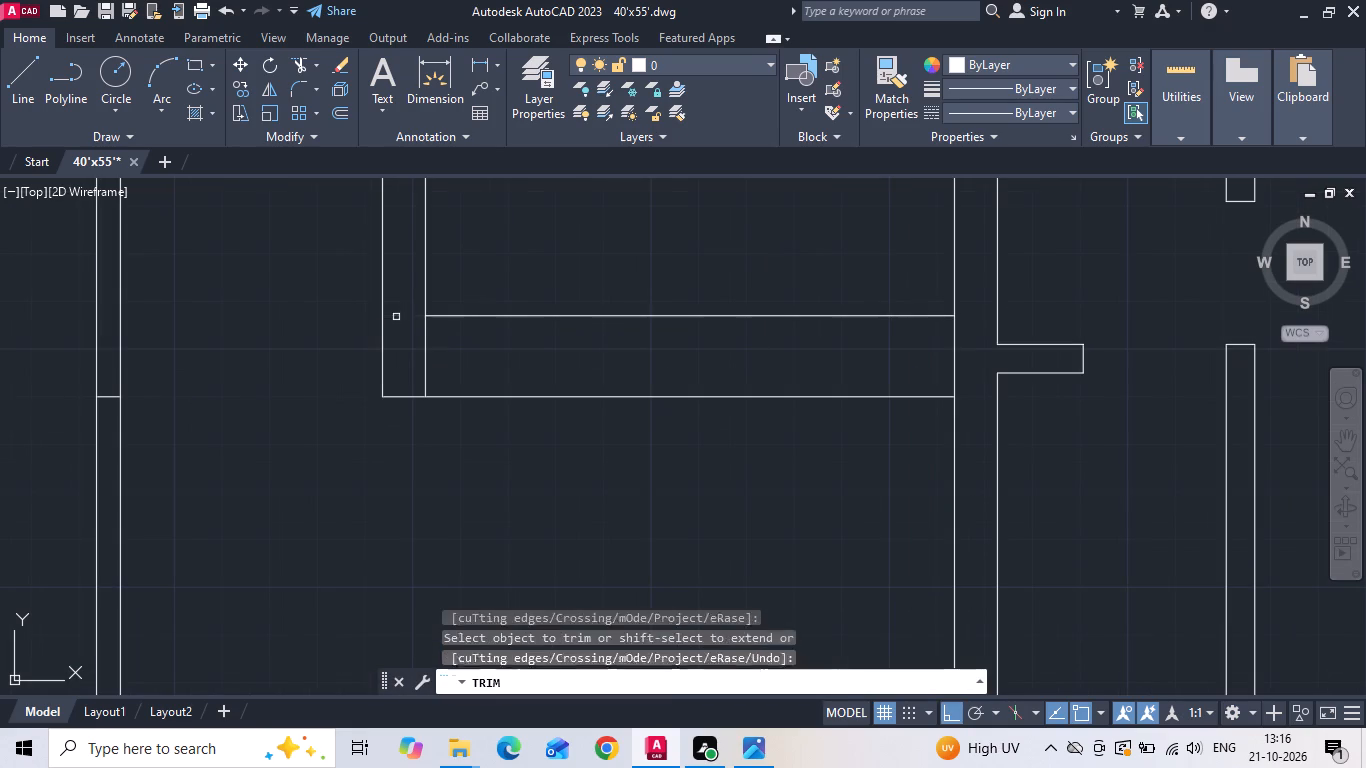
key(Escape)
Measure the vertical gap between the sitout's front edge and the parking depth line below it.
click(473, 68)
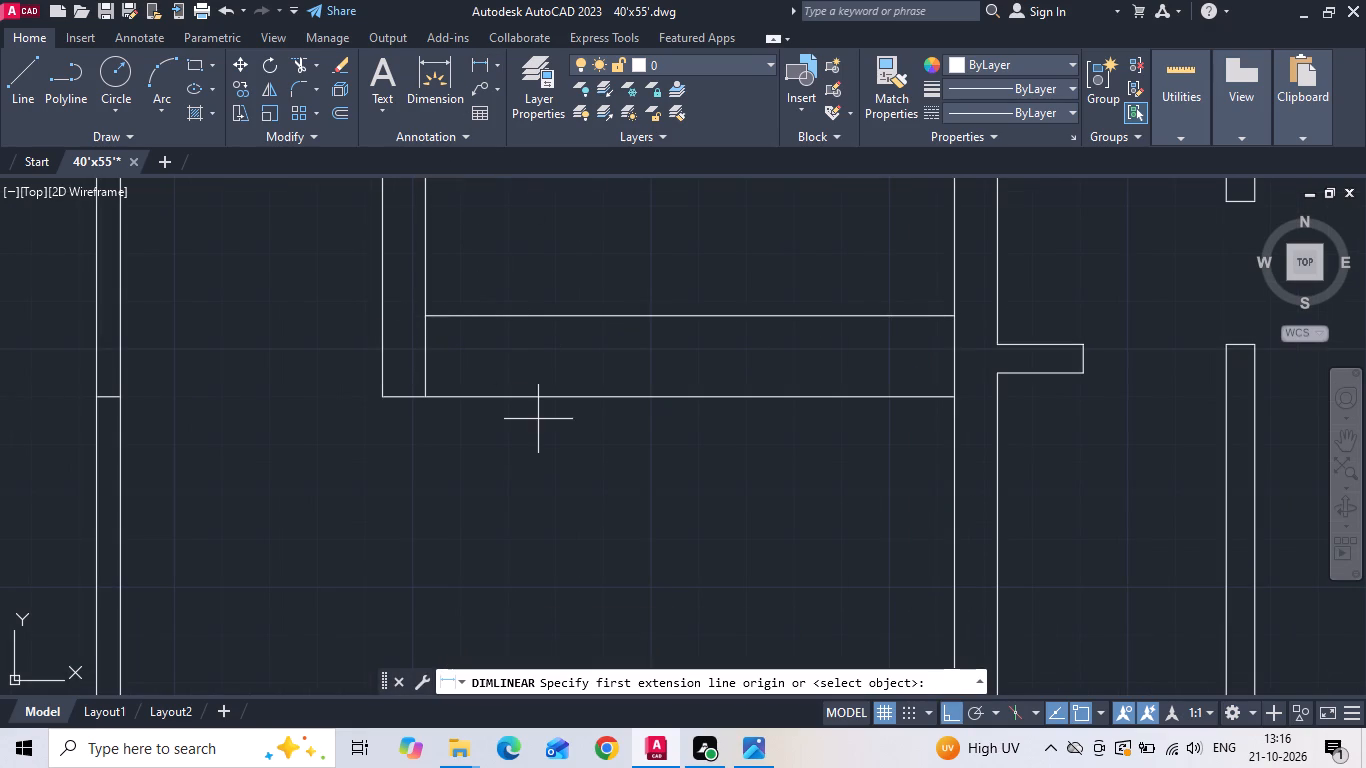
click(539, 393)
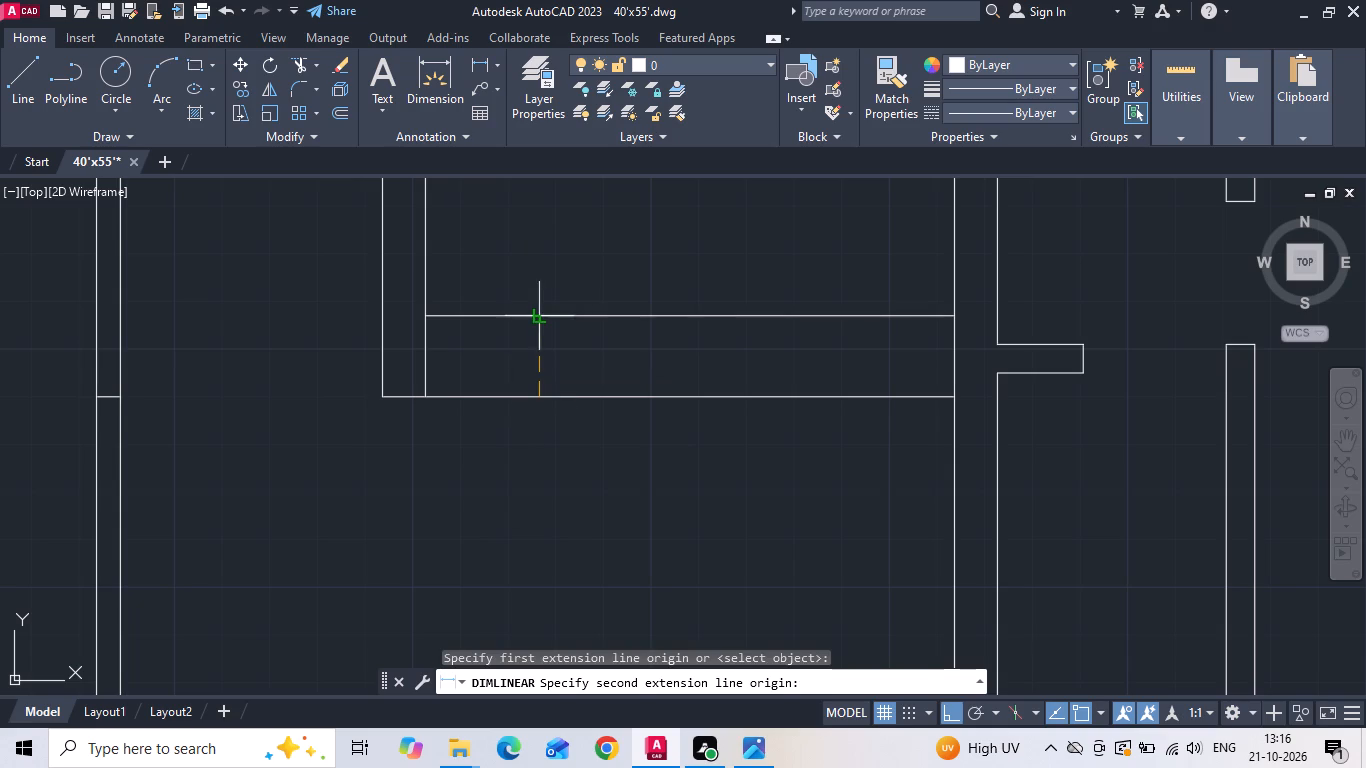
click(541, 314)
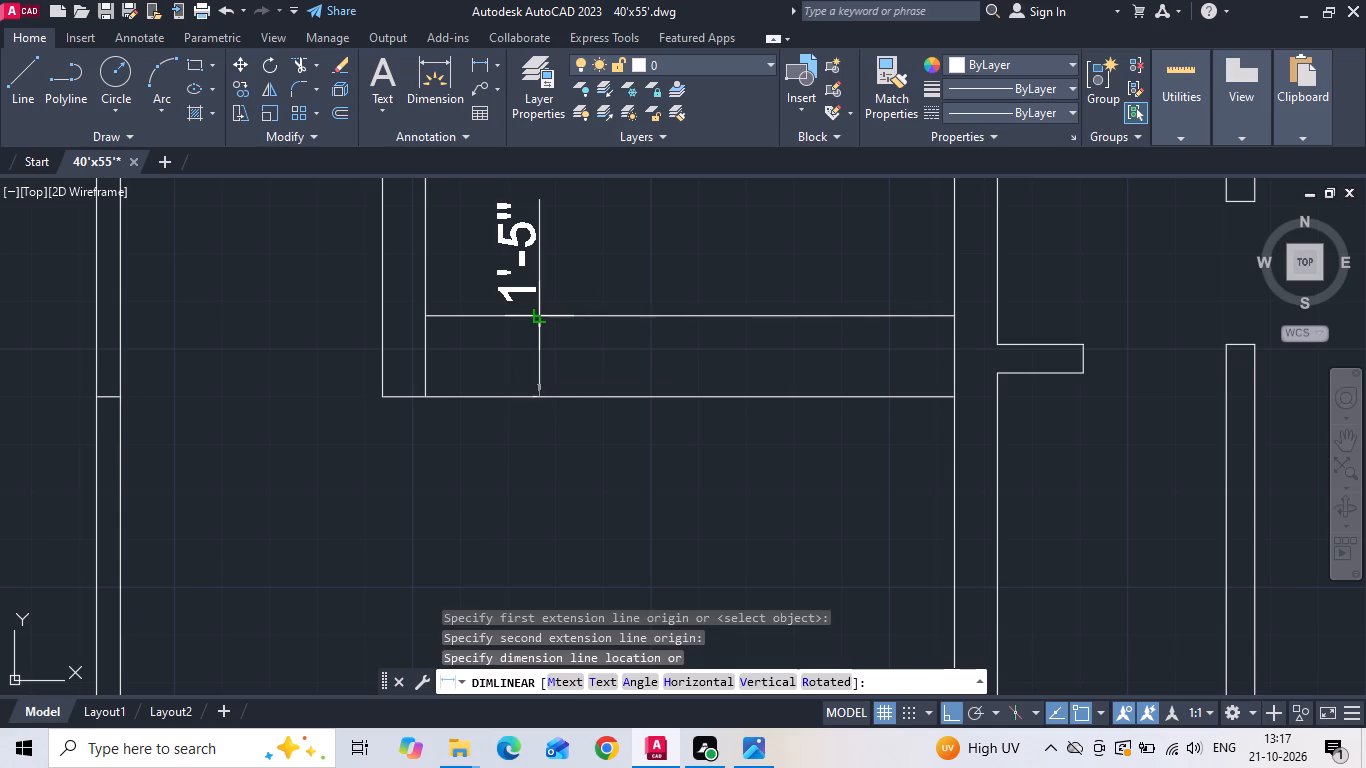
key(Escape)
Add a vertical linear dimension from the parking depth line to the inner line of the bottom compound wall.
scroll(541, 314, down, 2)
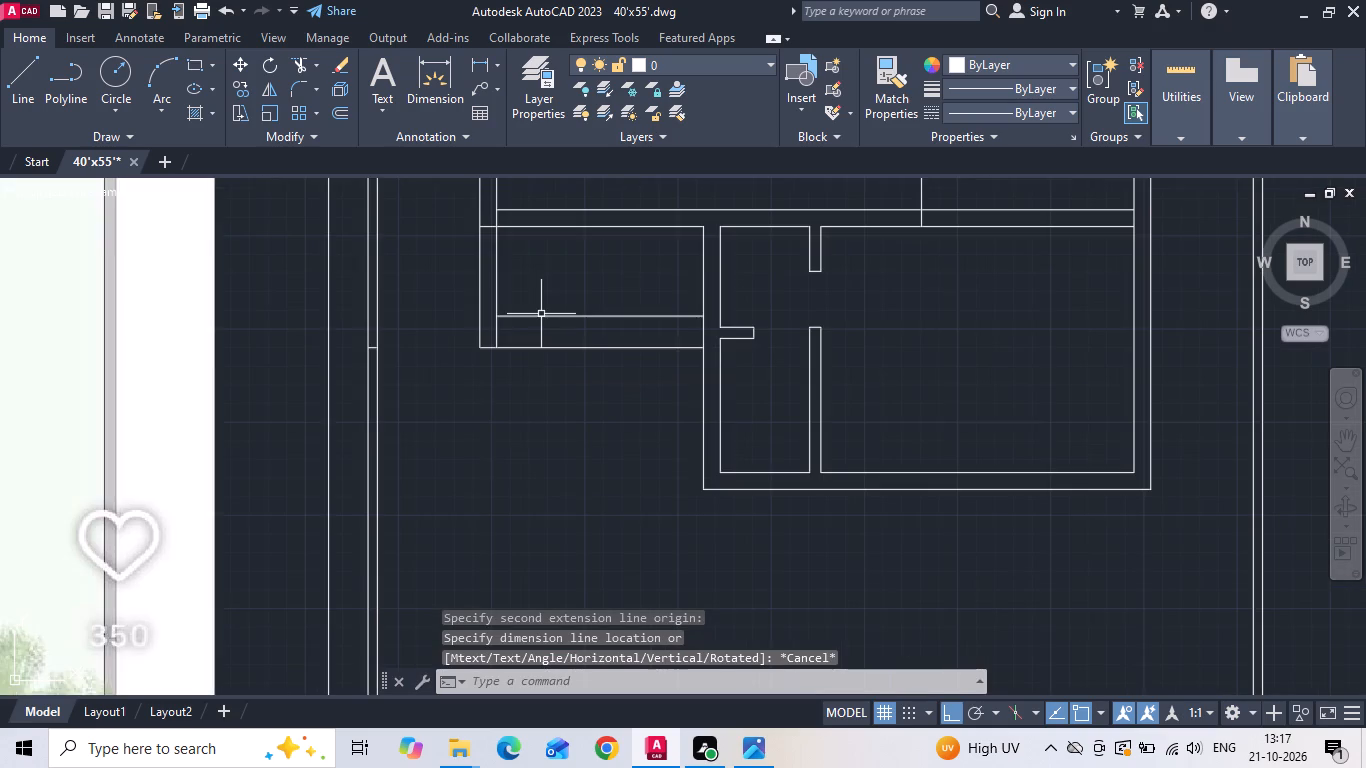
key(space)
click(571, 348)
middle_drag(565, 463, 565, 452)
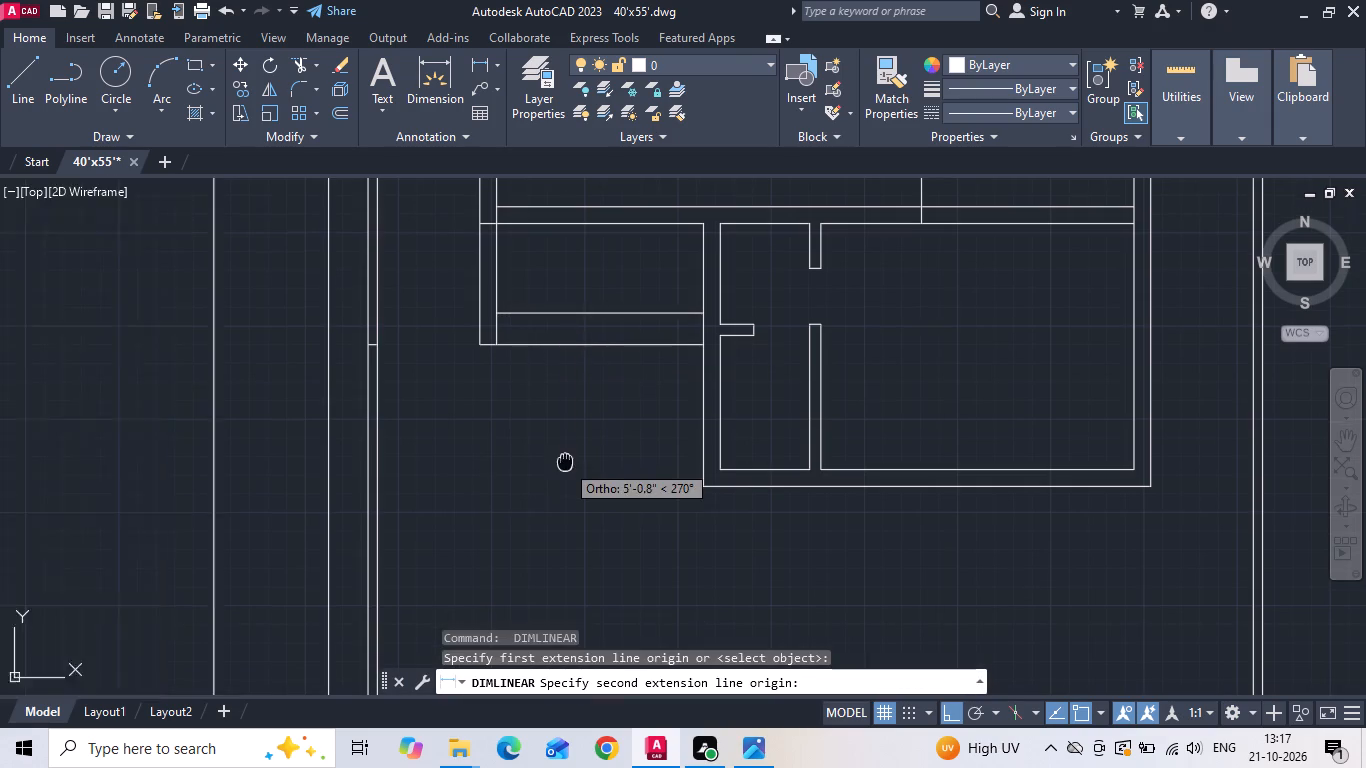
middle_drag(565, 452, 600, 265)
click(608, 507)
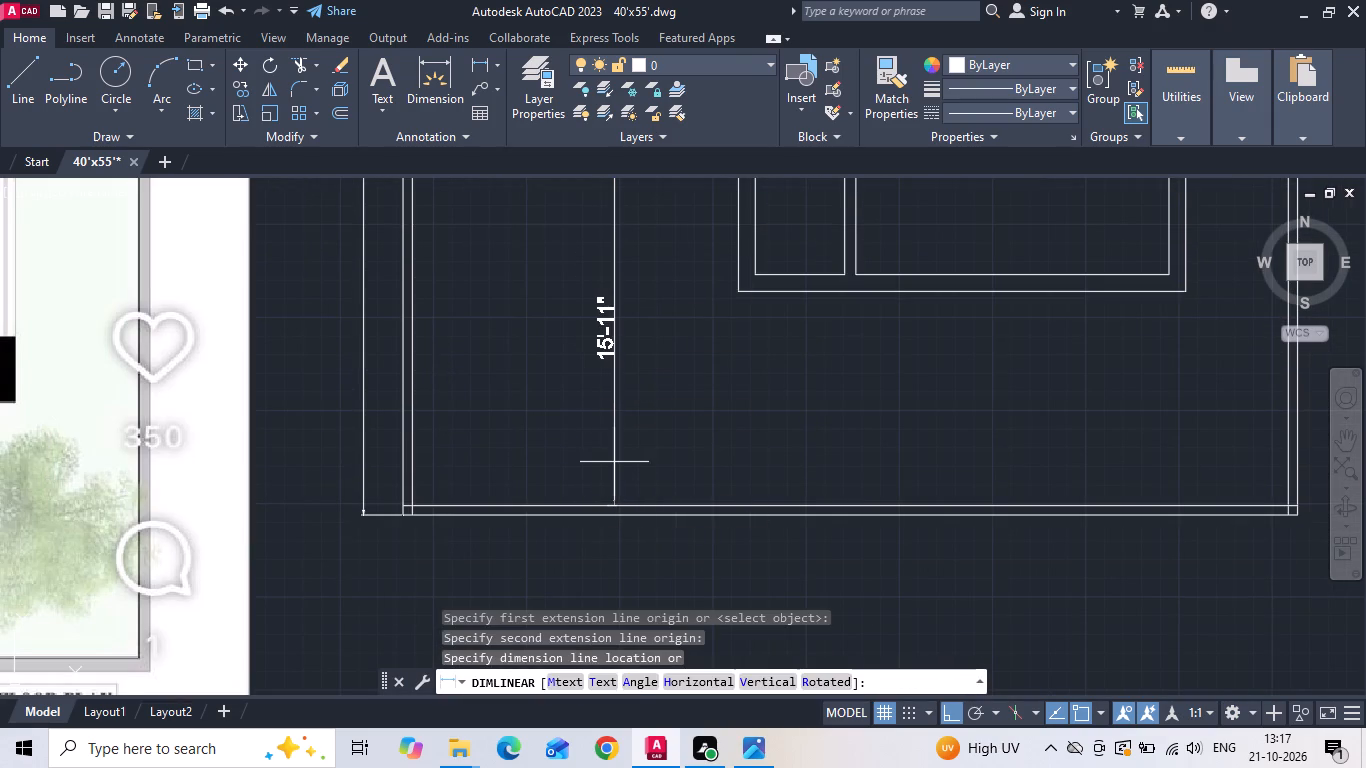
click(615, 459)
Move the parking depth line below the sitout 1" upward.
scroll(604, 517, down, 1)
scroll(623, 233, up, 2)
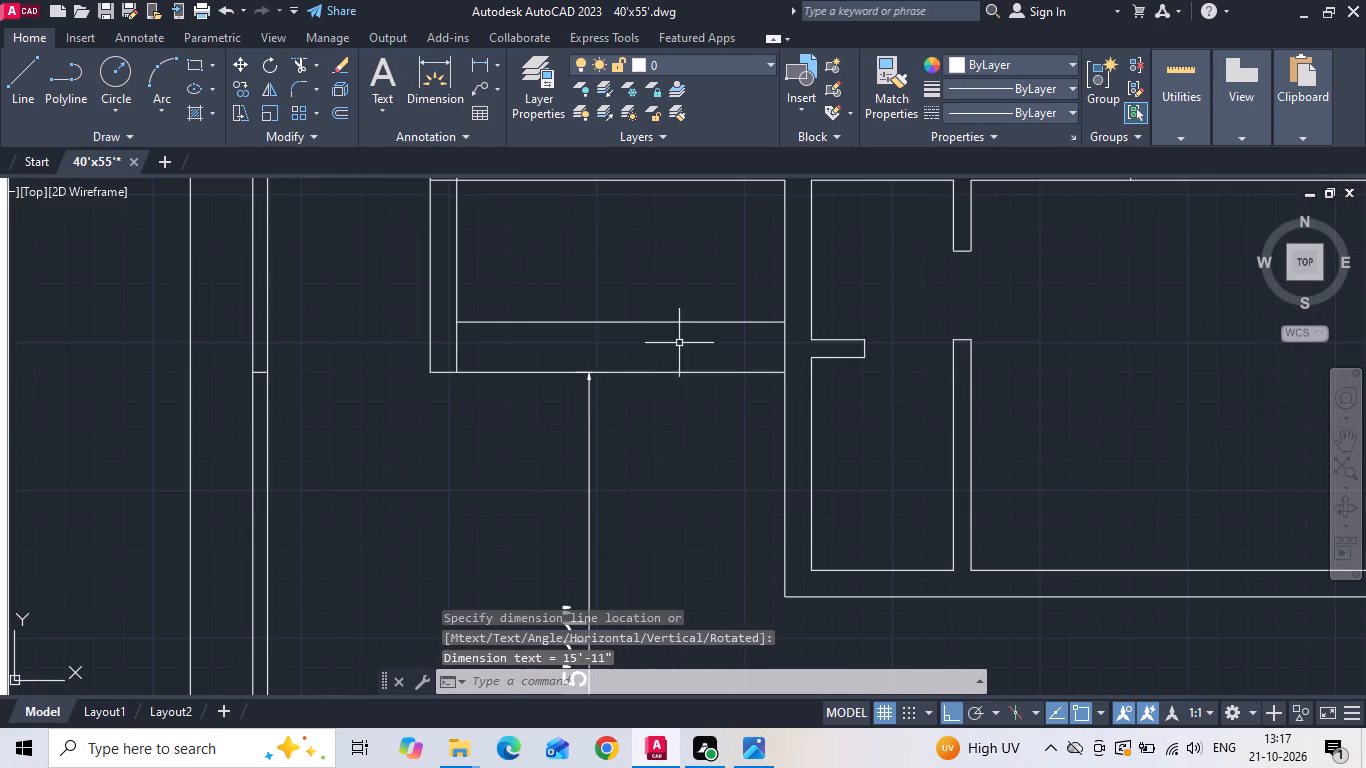
drag(679, 343, 686, 384)
click(686, 399)
click(689, 376)
click(681, 346)
right_click(681, 346)
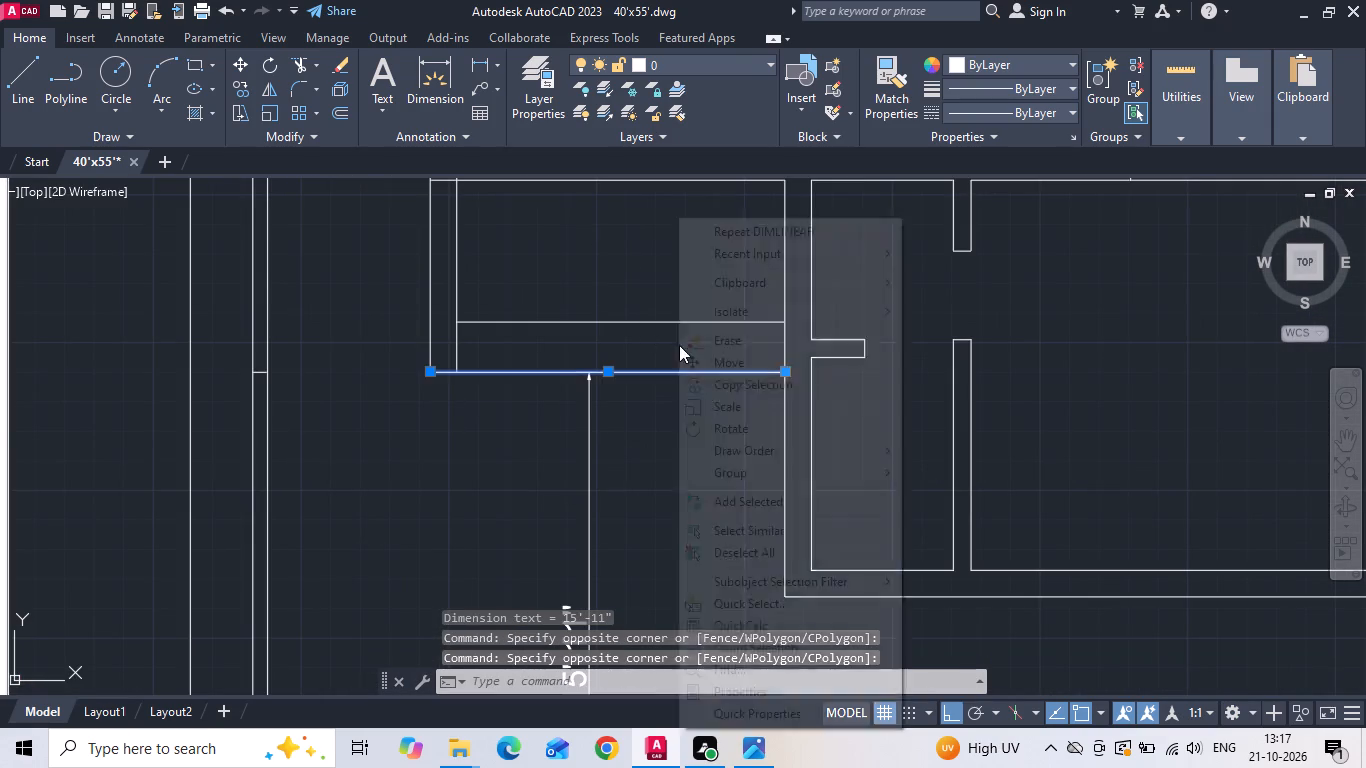
click(705, 359)
click(680, 478)
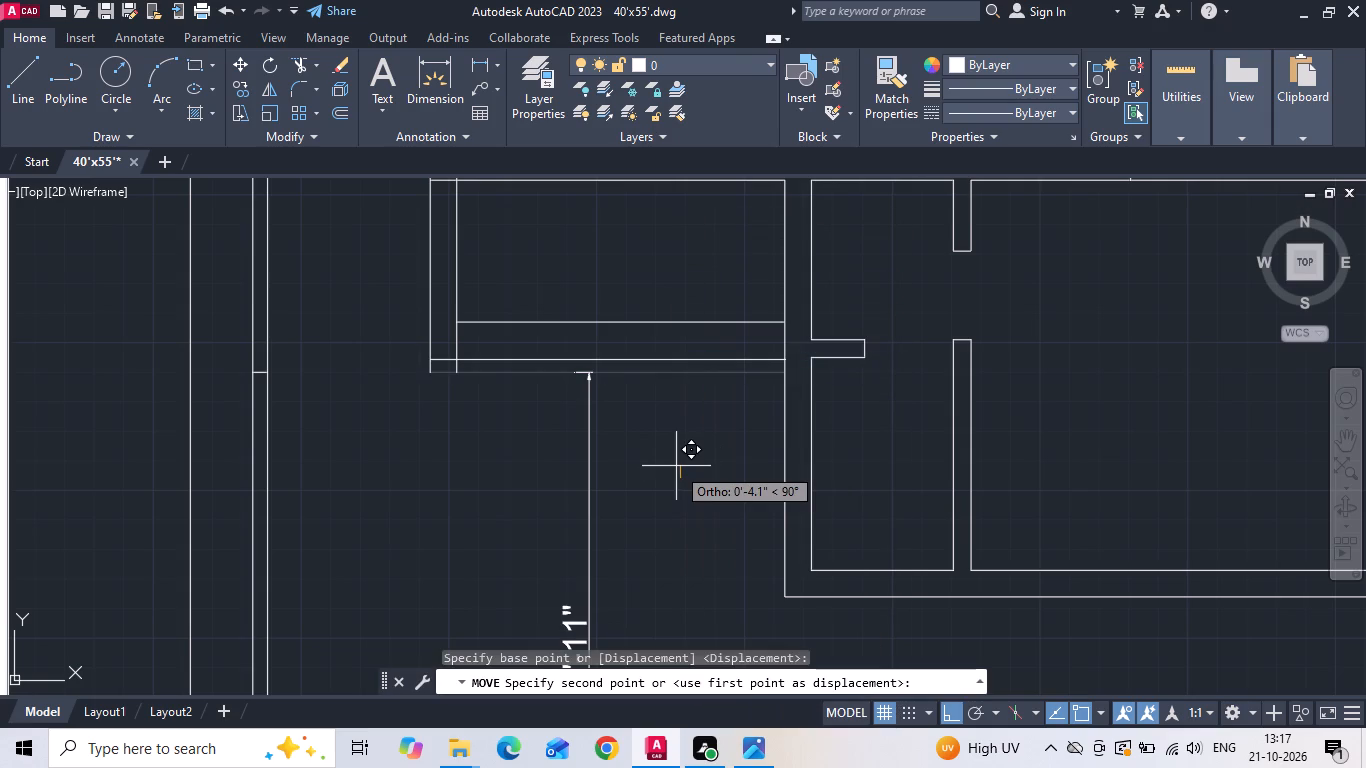
text(1)
key(space)
middle_drag(676, 461, 673, 348)
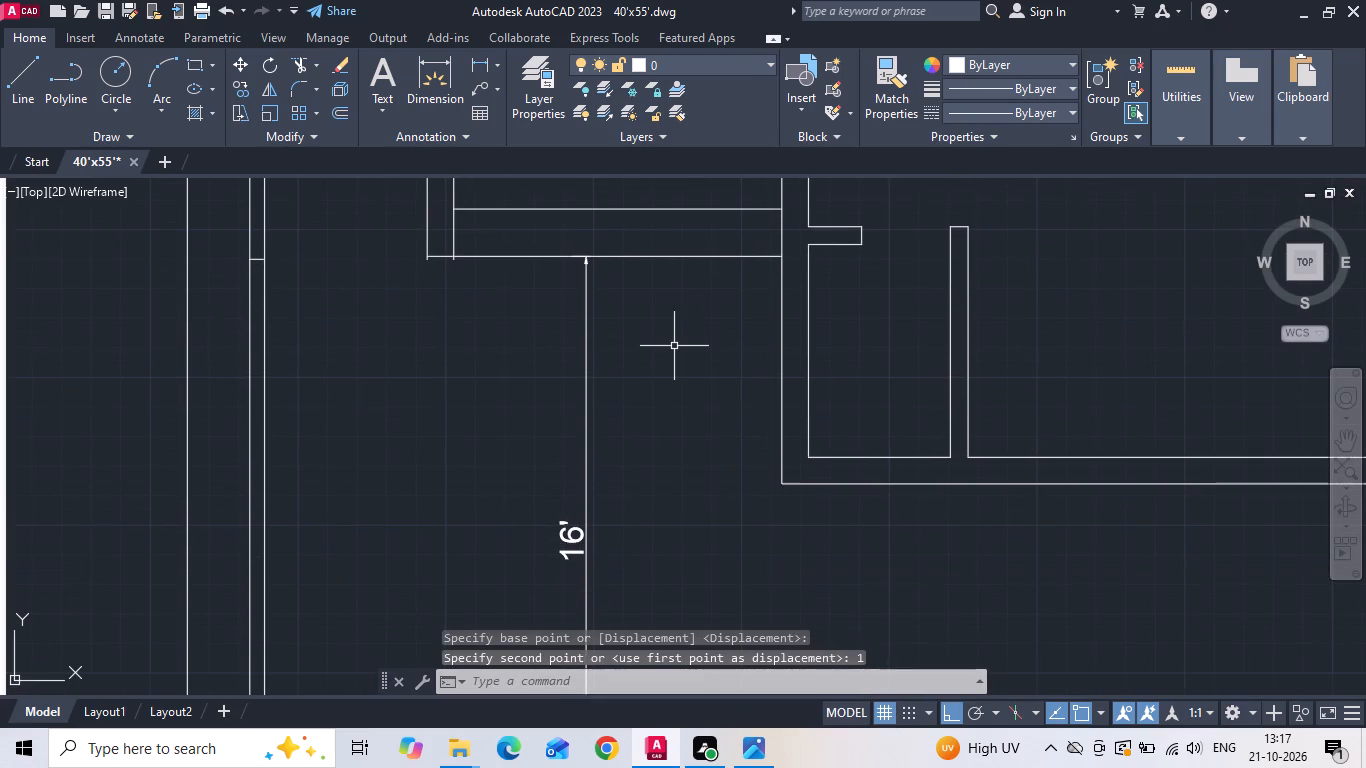
key(Escape)
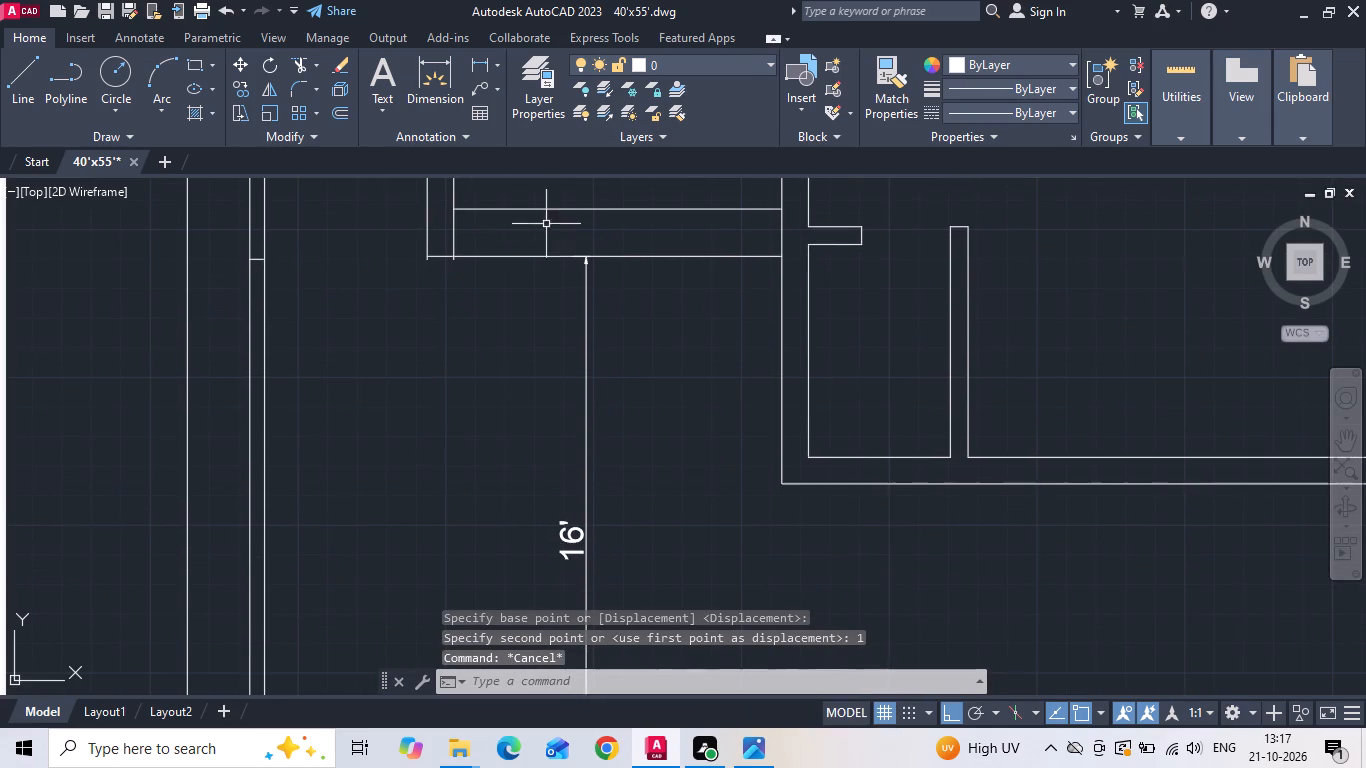
Measure the vertical gap between the sitout's front edge and the moved parking depth line.
scroll(537, 200, up, 2)
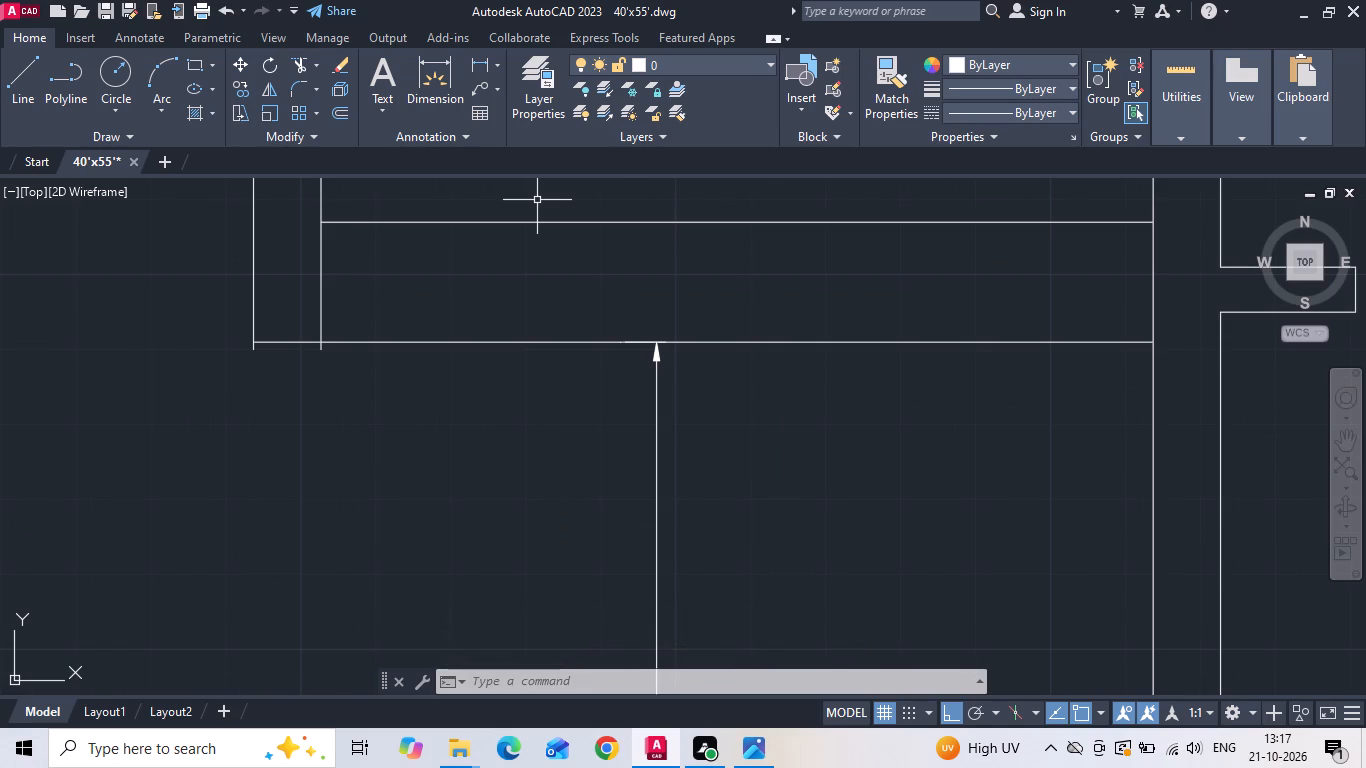
click(481, 54)
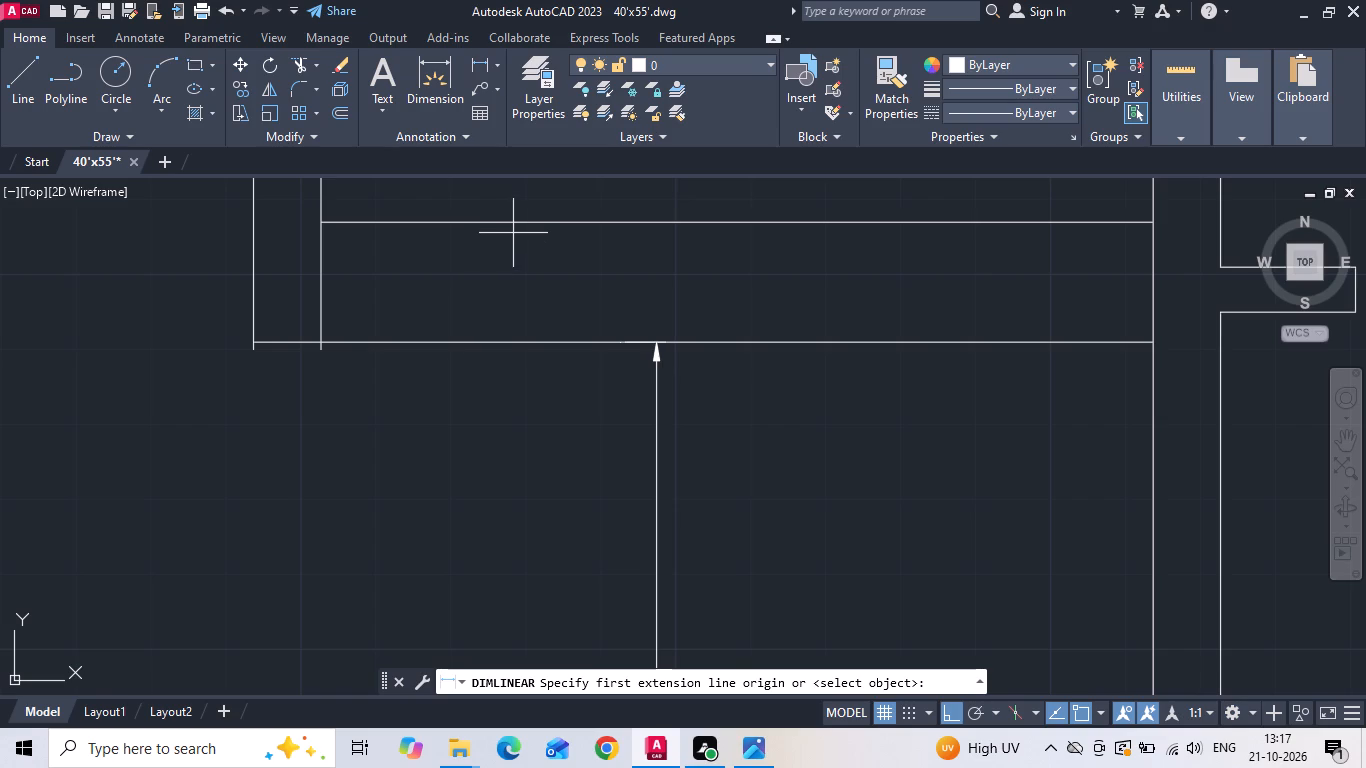
click(514, 229)
click(514, 341)
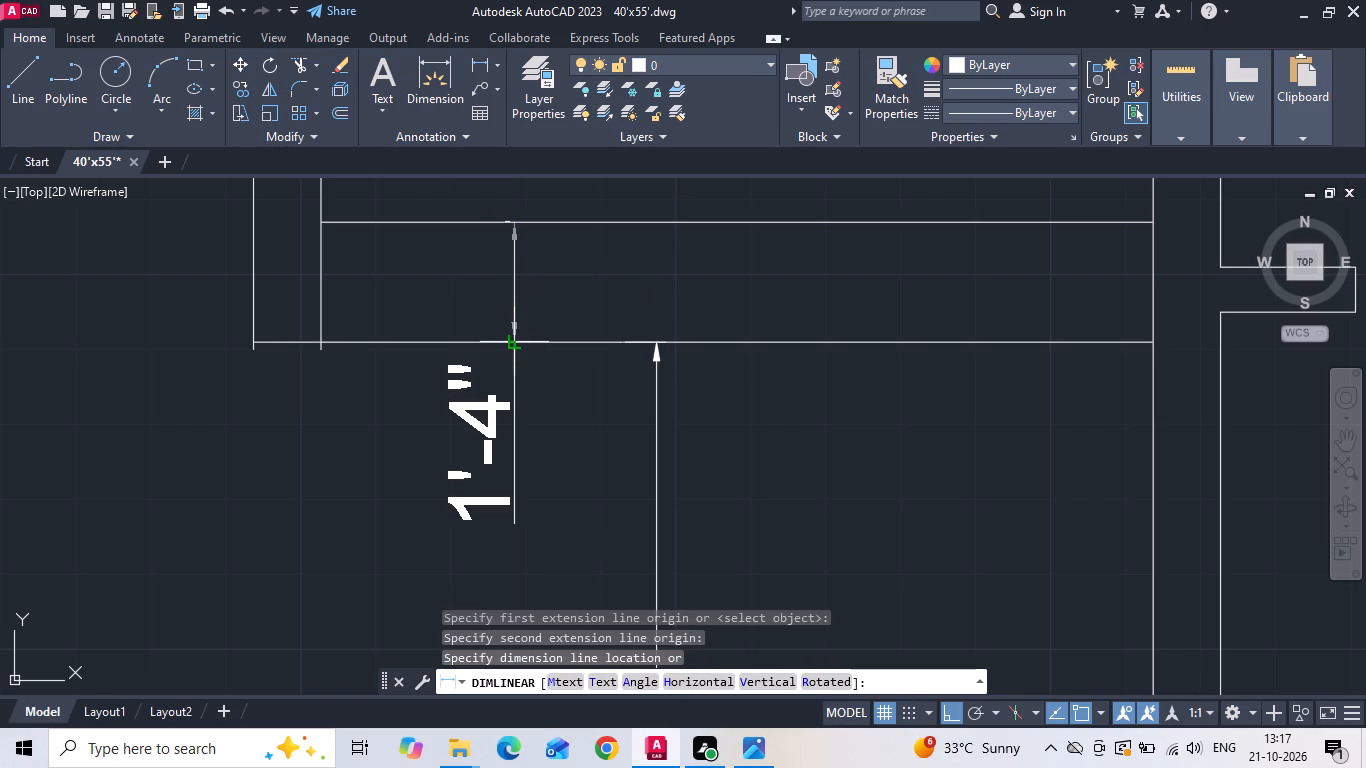
key(Escape)
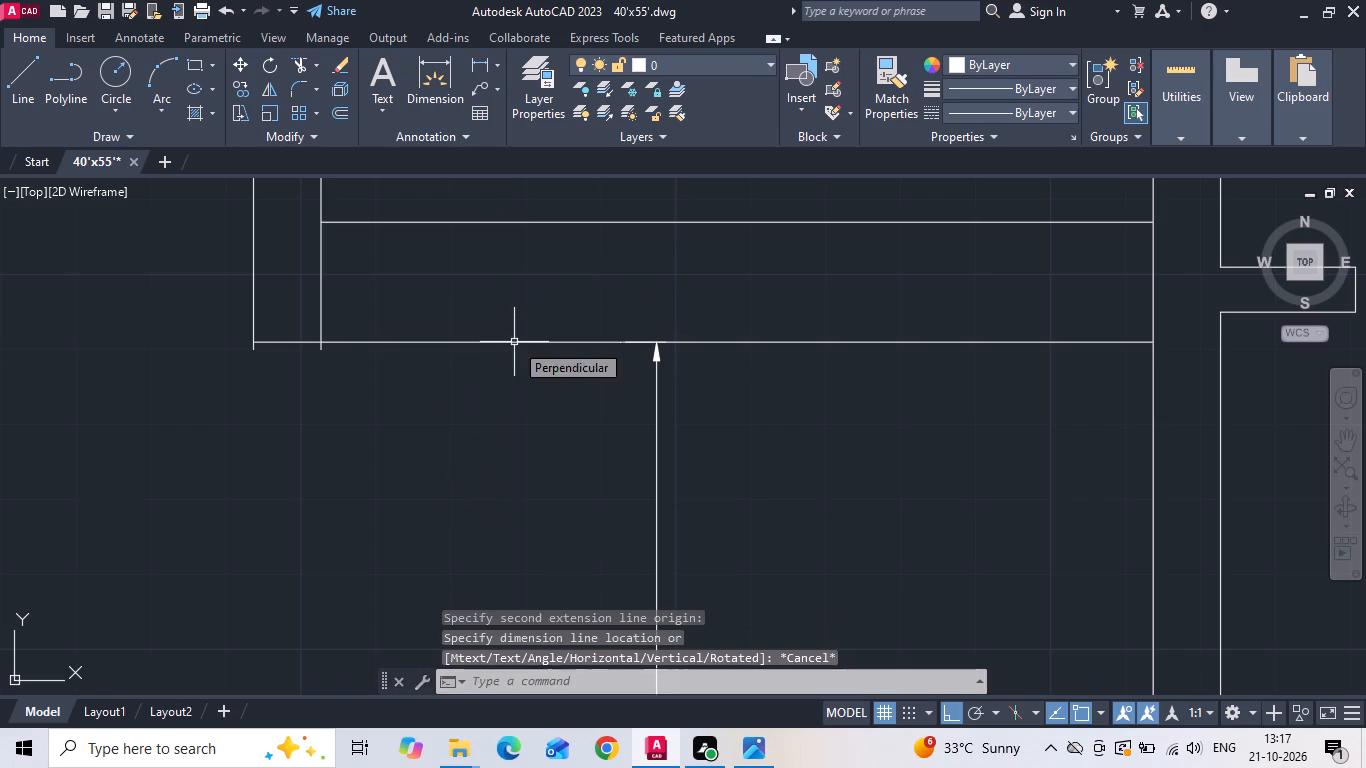
Draw a short vertical guide line from the parking depth line up to the sitout's front edge.
text(l)
key(space)
click(514, 341)
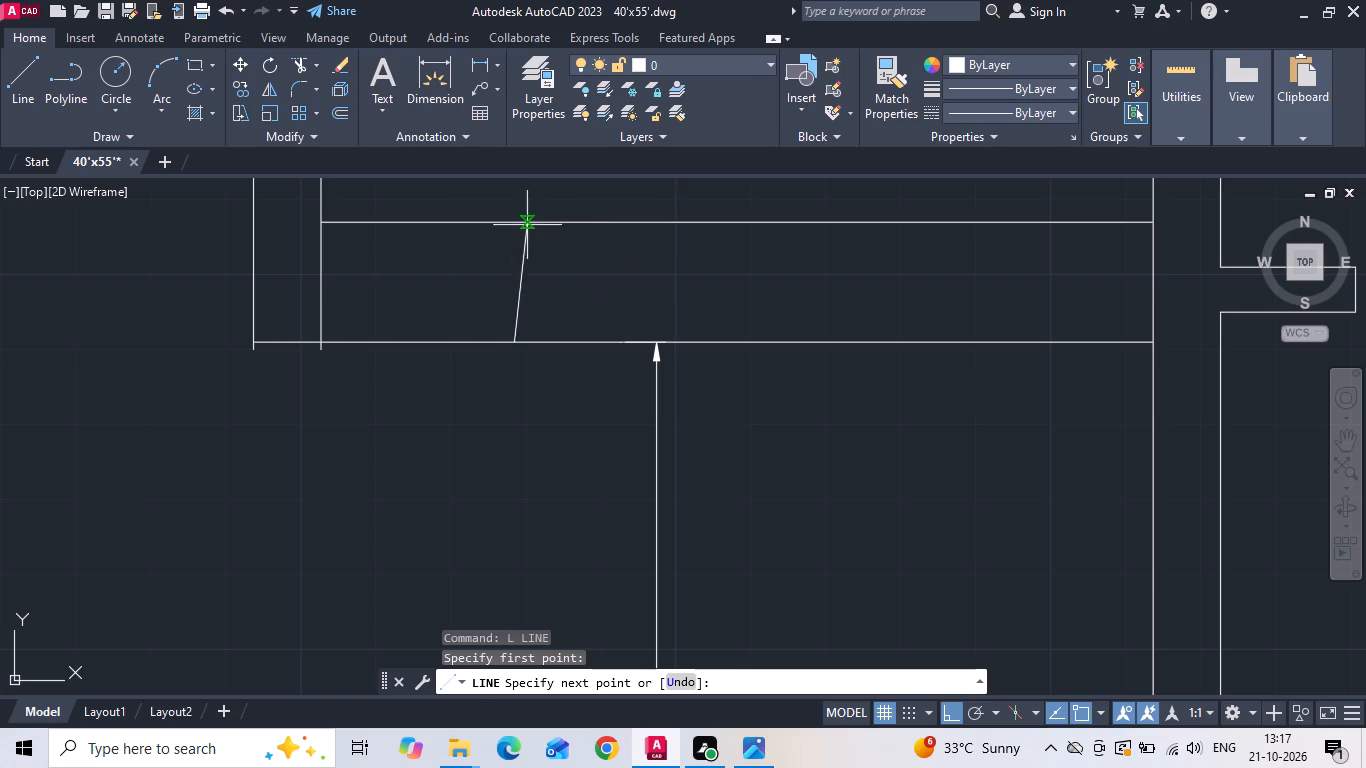
click(516, 218)
key(Escape)
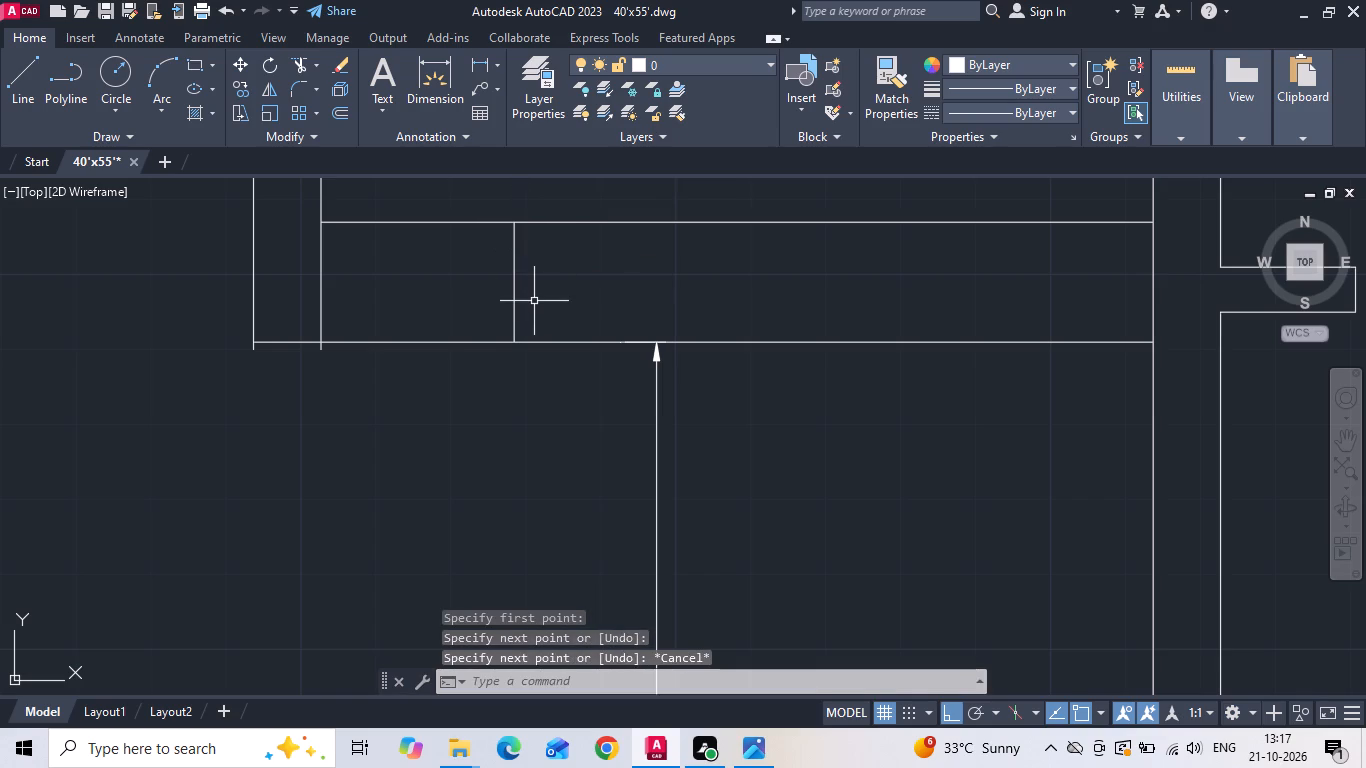
Draw a horizontal line from the guide line's midpoint to the bedroom-side wall and extend it to the sitout's left wall.
text(l)
key(space)
click(518, 285)
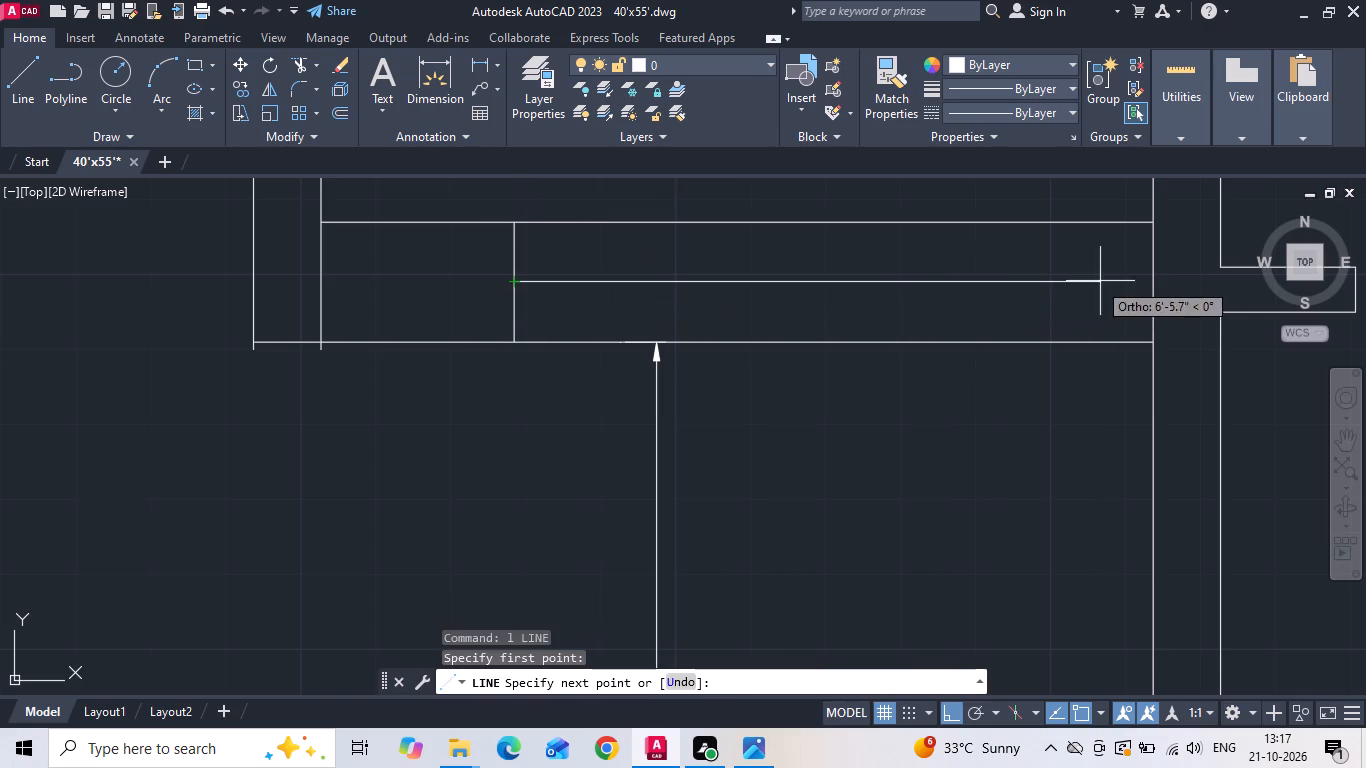
click(1151, 281)
key(Escape)
key(e)
key(x)
key(space)
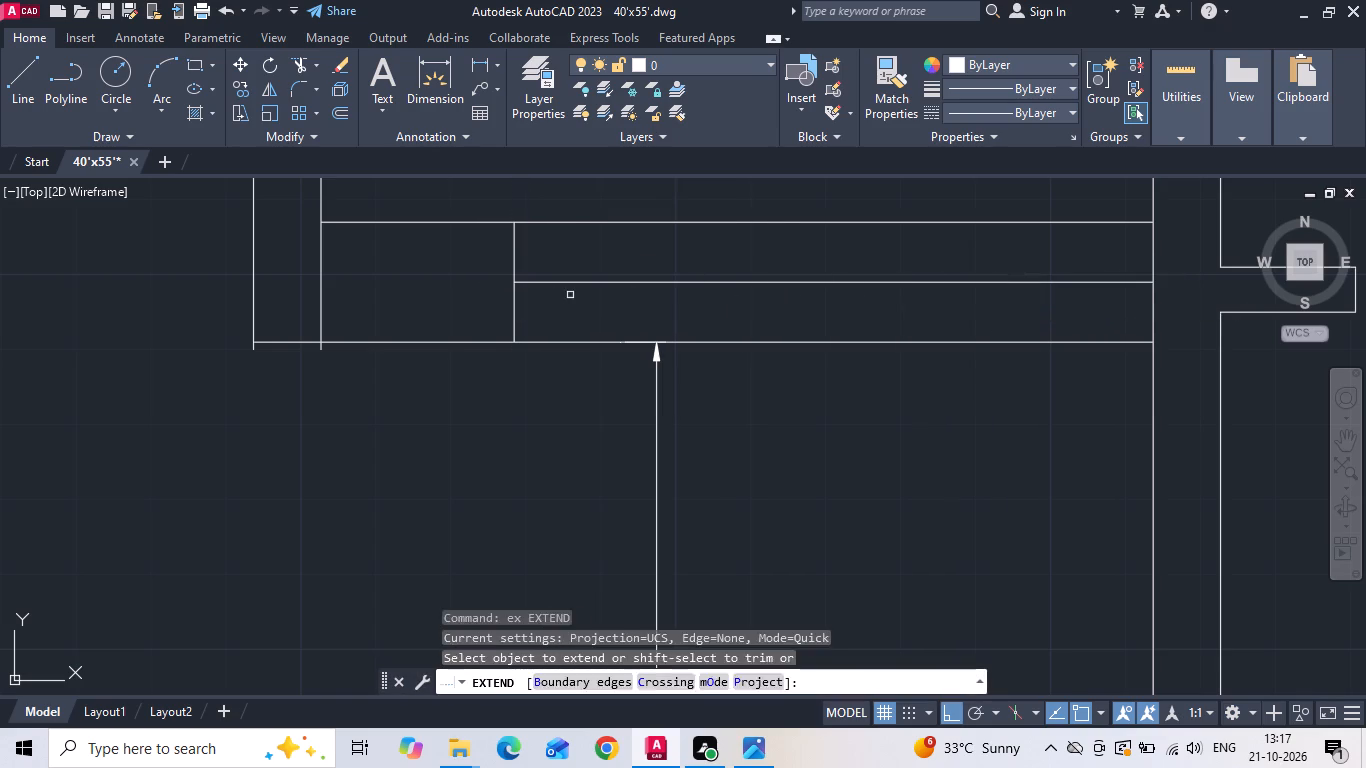
click(556, 295)
click(555, 261)
key(Escape)
Erase the short vertical guide line between the sitout's front edge and the parking depth line.
drag(541, 318, 524, 319)
click(480, 318)
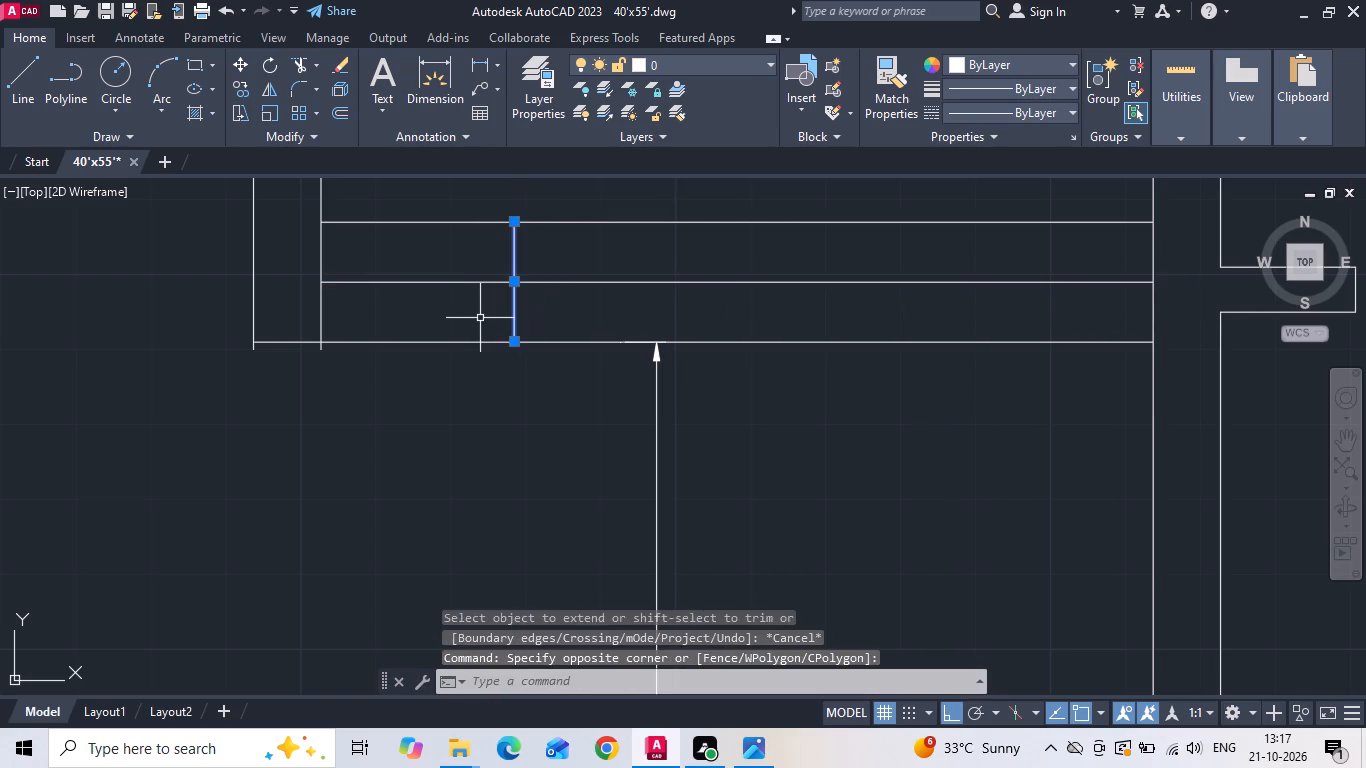
key(Delete)
Trim the ends of the sitout's two left wall lines that project past the parking depth line.
text(tr)
key(space)
key(space)
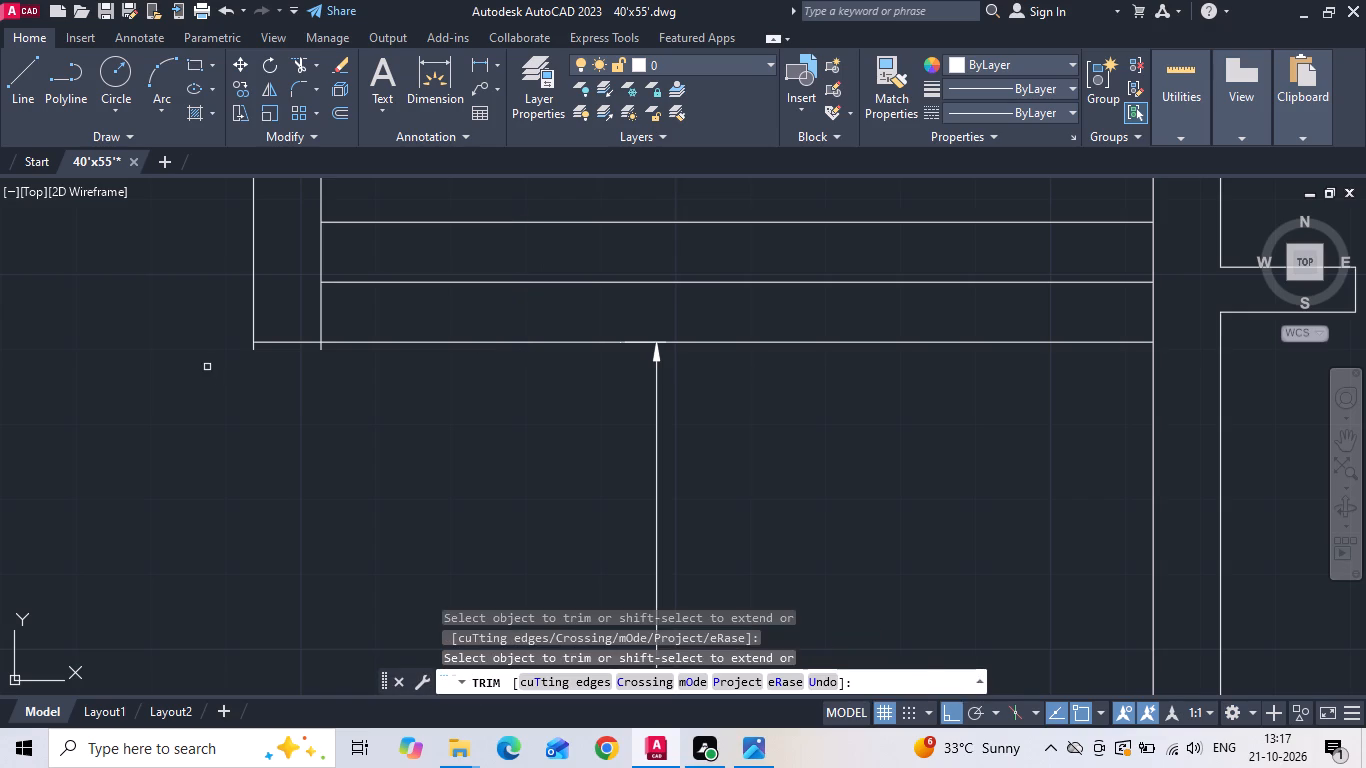
scroll(209, 365, up, 2)
click(300, 314)
click(538, 321)
key(Escape)
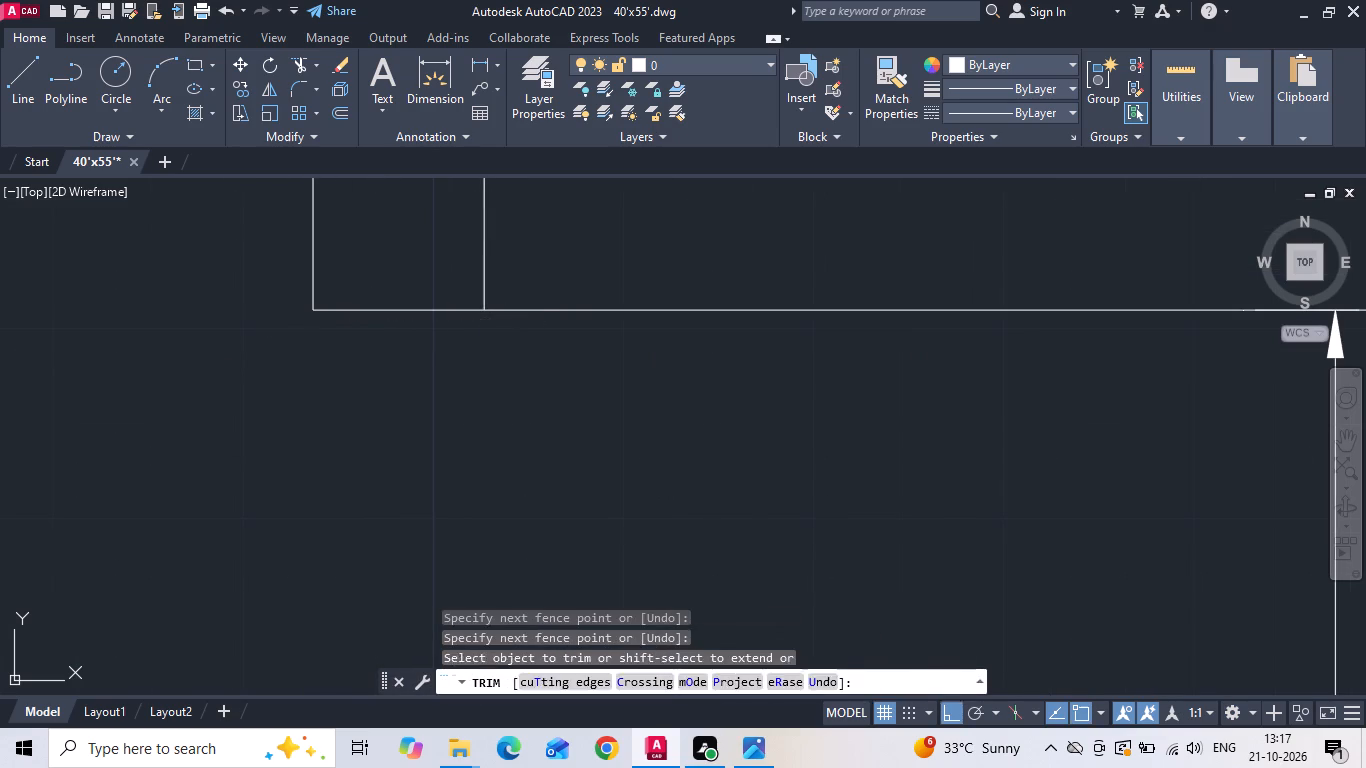
Measure the depth of the outer step in front of the sitout with a linear dimension, without placing it.
click(484, 62)
scroll(485, 390, down, 1)
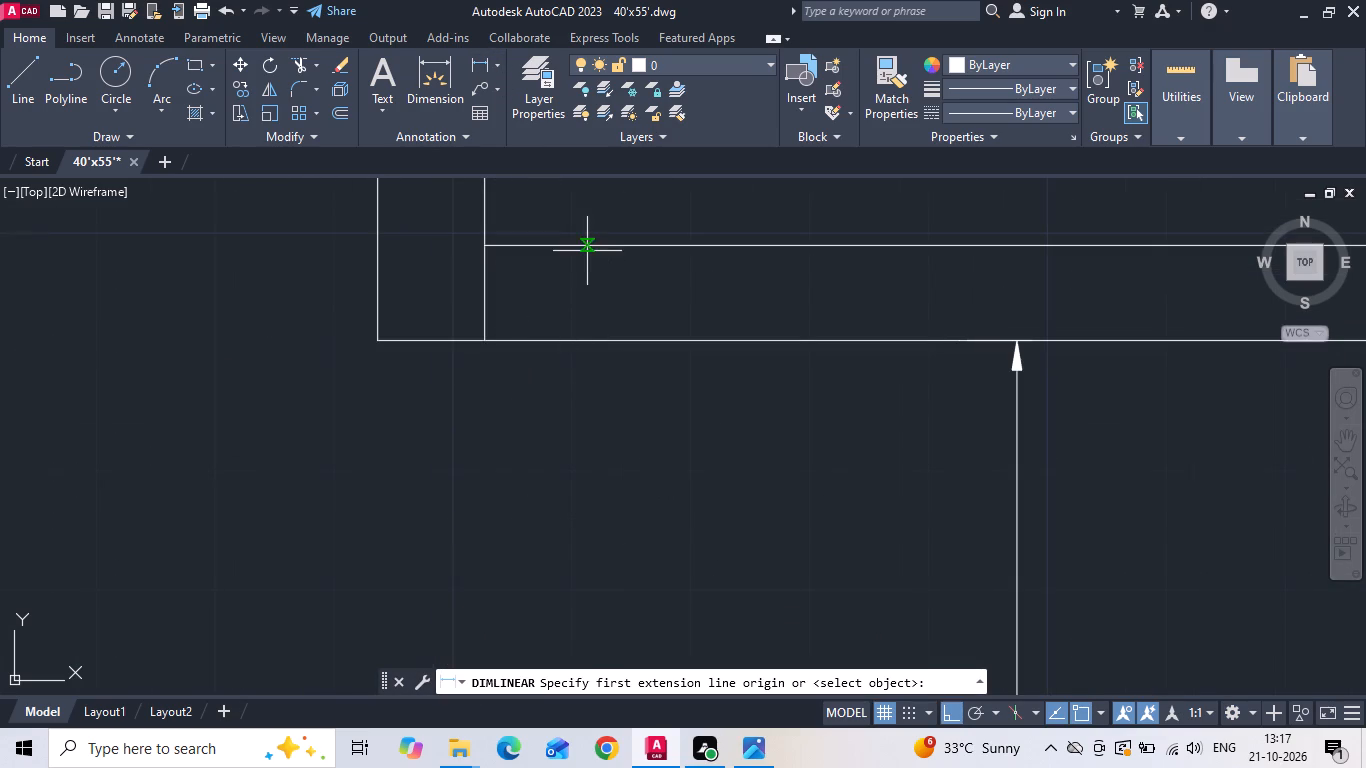
click(587, 251)
click(589, 342)
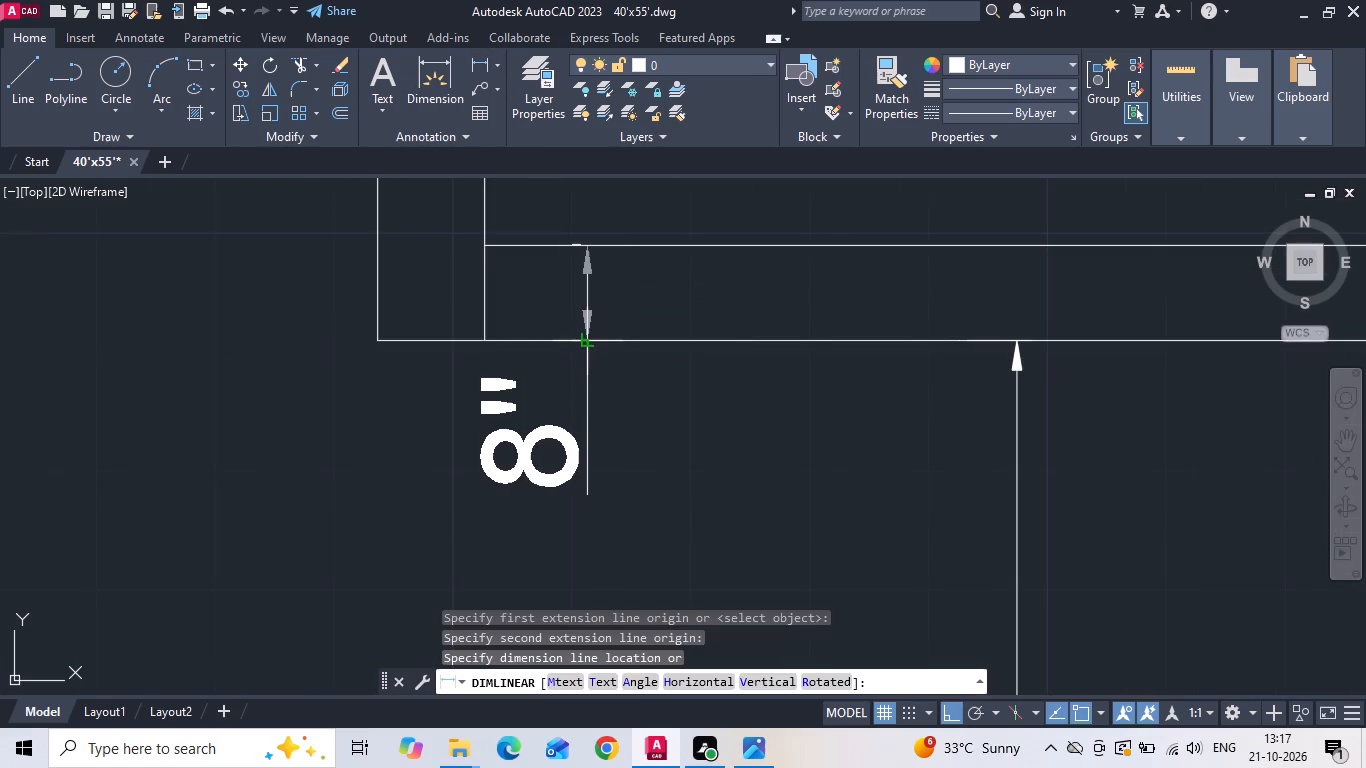
key(Escape)
Offset the inner face line of the living room's left wall 4' into the room for the entrance opening.
scroll(588, 347, down, 3)
scroll(738, 433, down, 2)
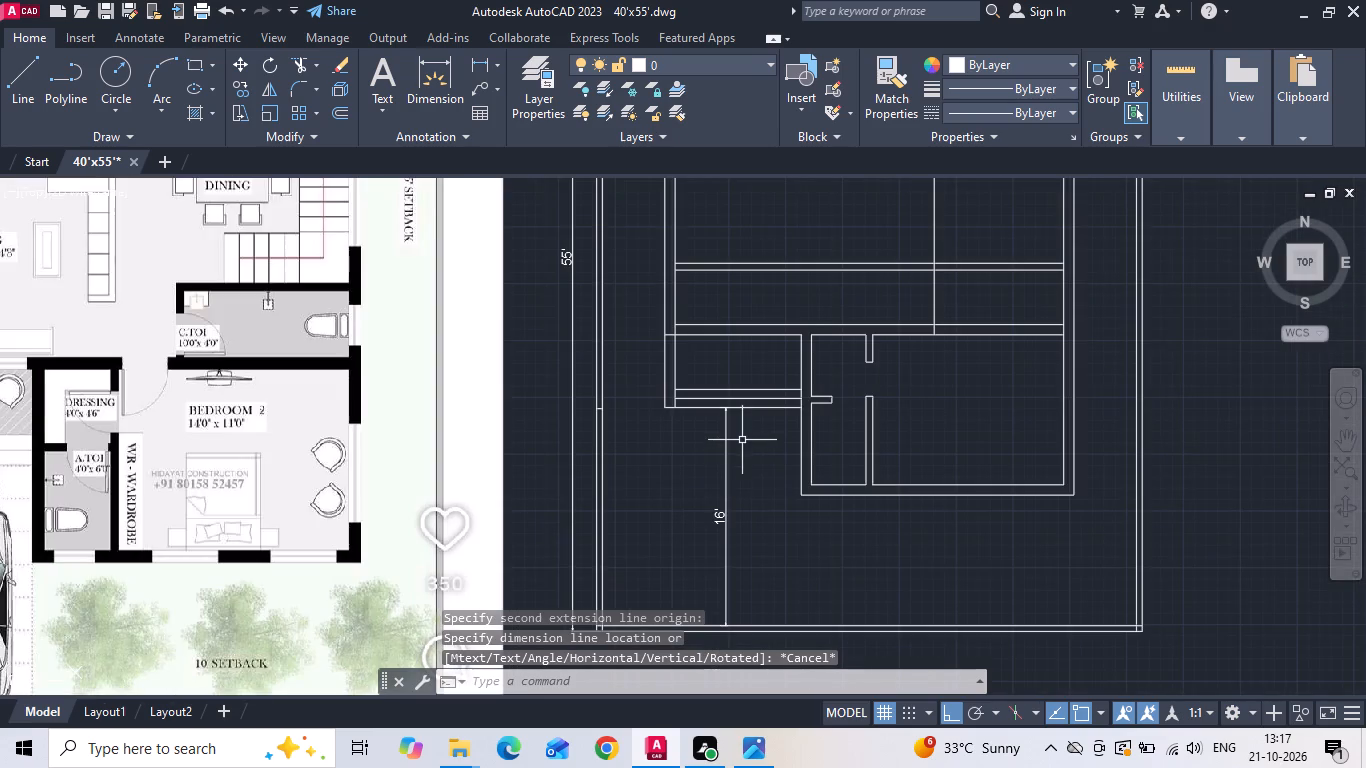
middle_drag(746, 455, 822, 344)
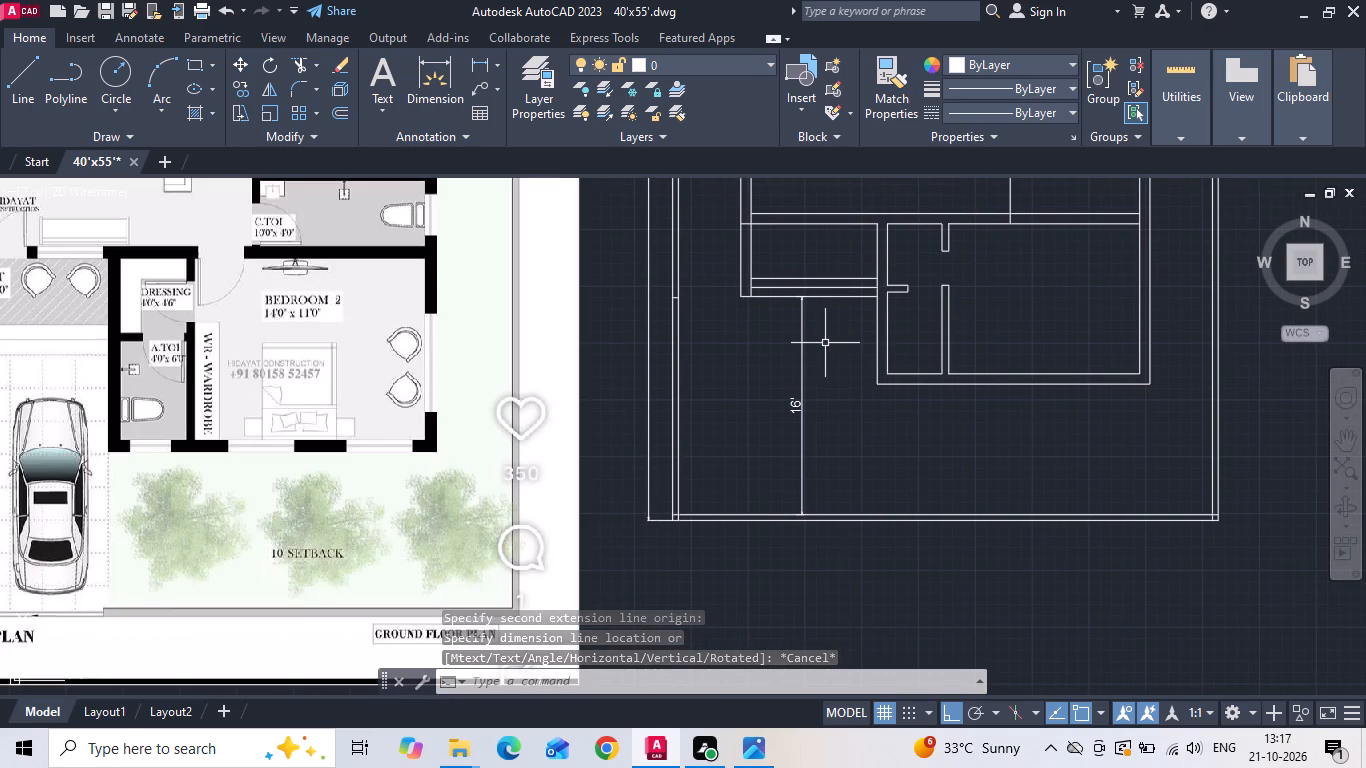
middle_click(749, 385)
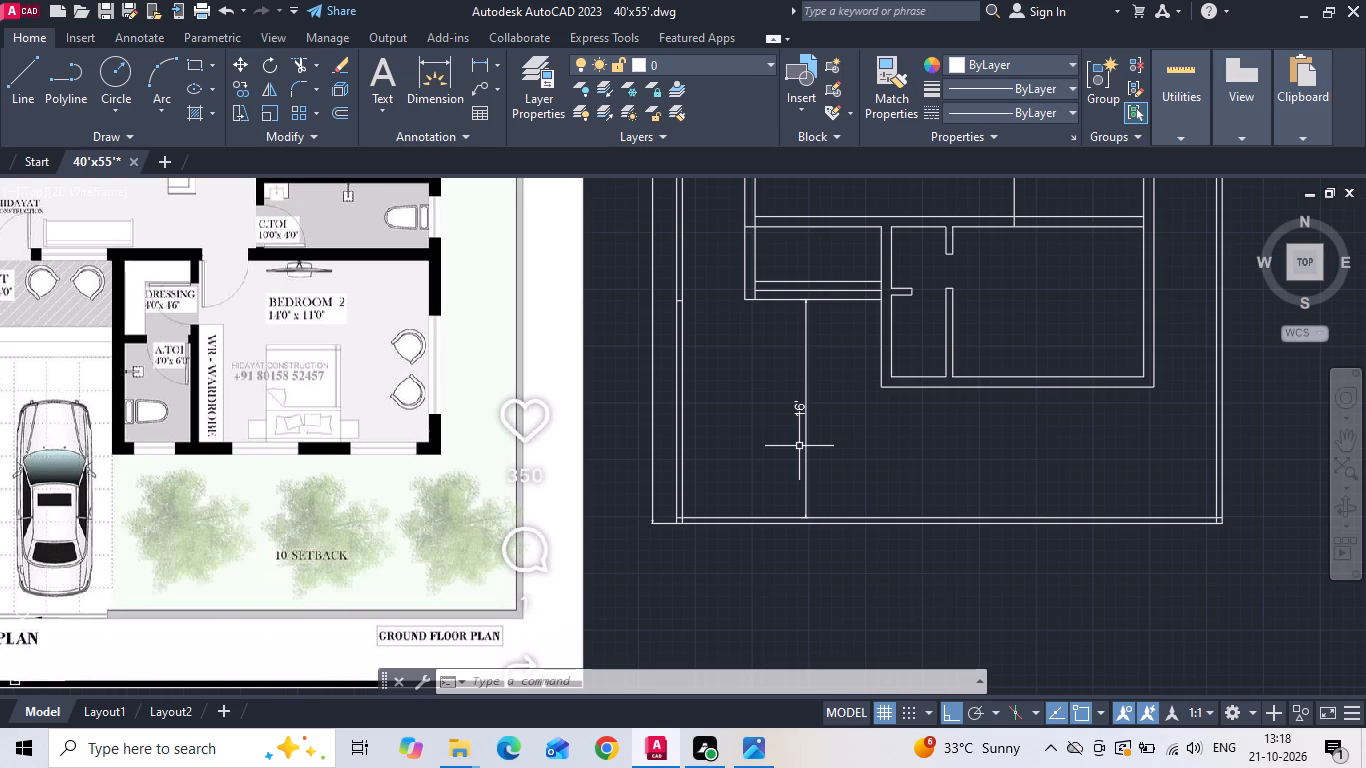
scroll(800, 447, down, 1)
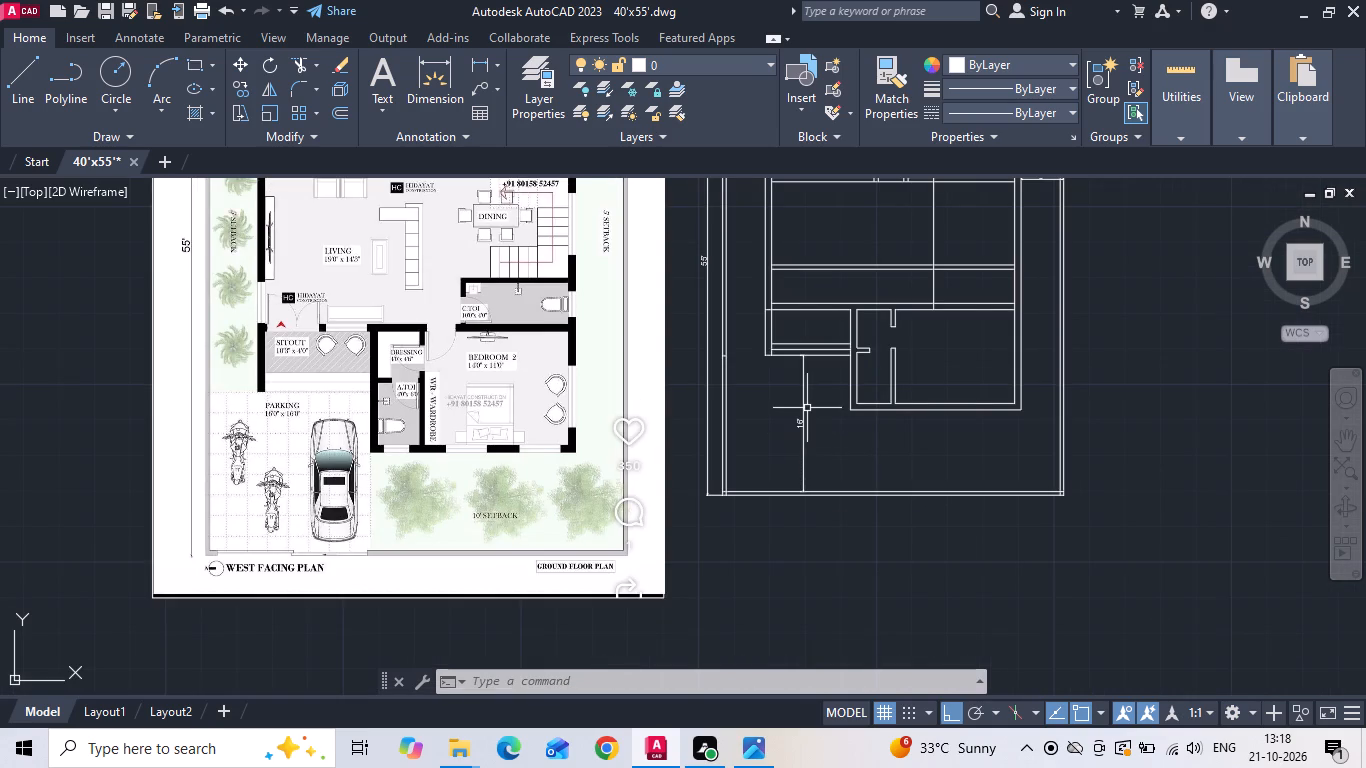
text(o)
key(space)
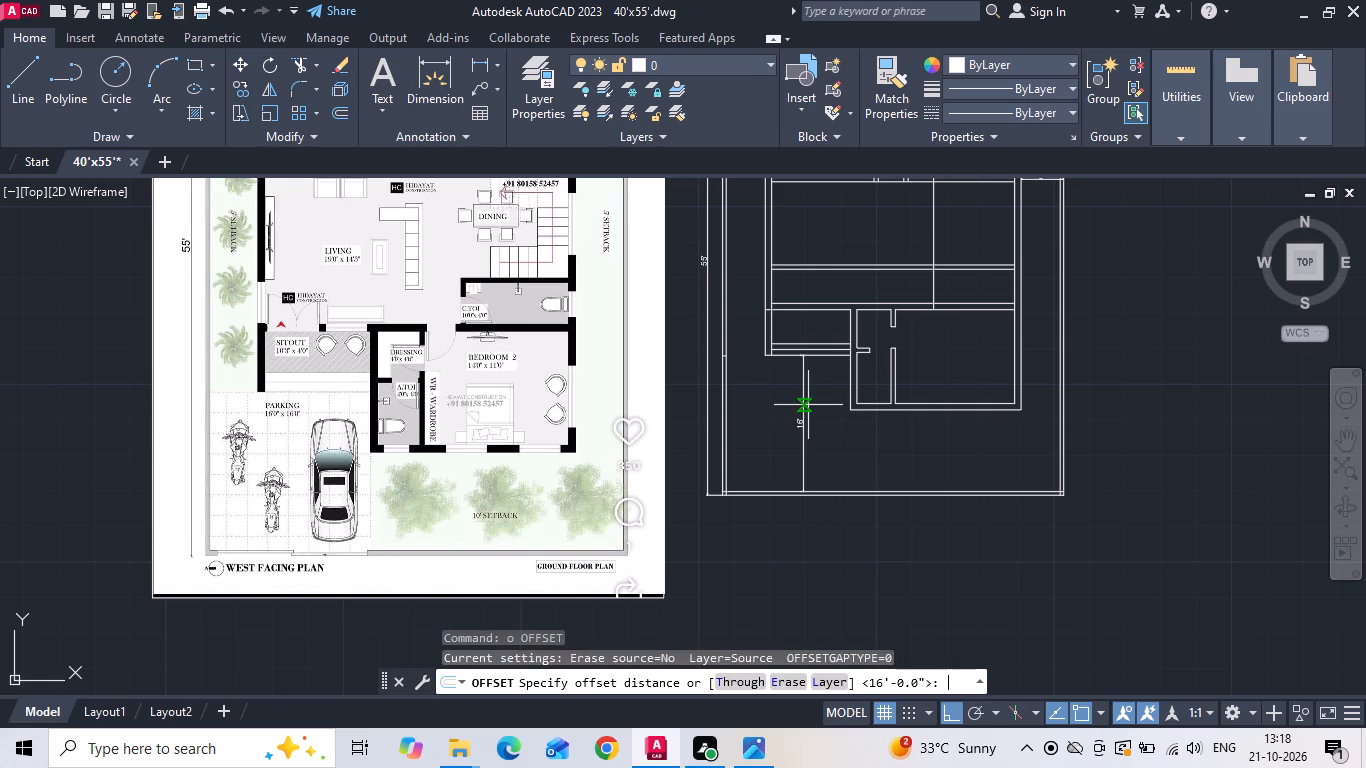
text(4')
key(Return)
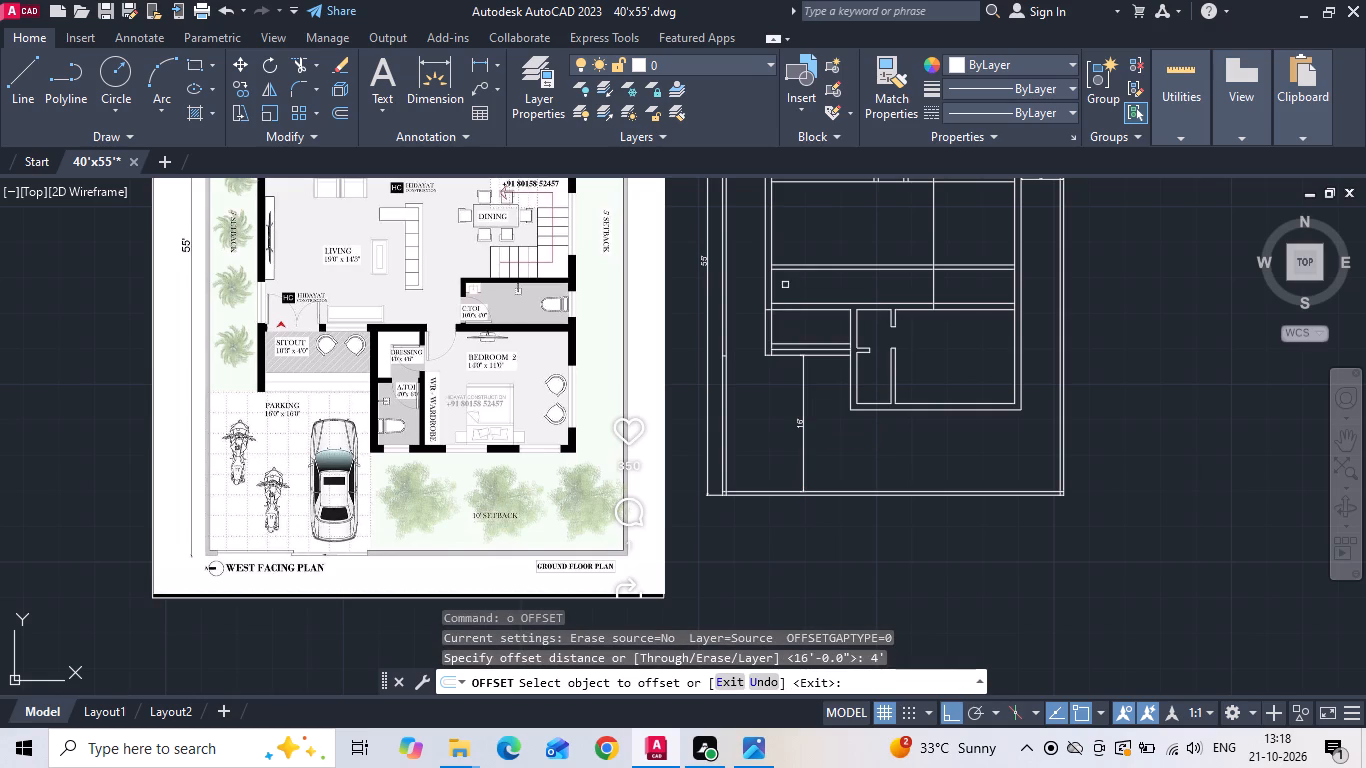
drag(772, 289, 817, 255)
click(845, 239)
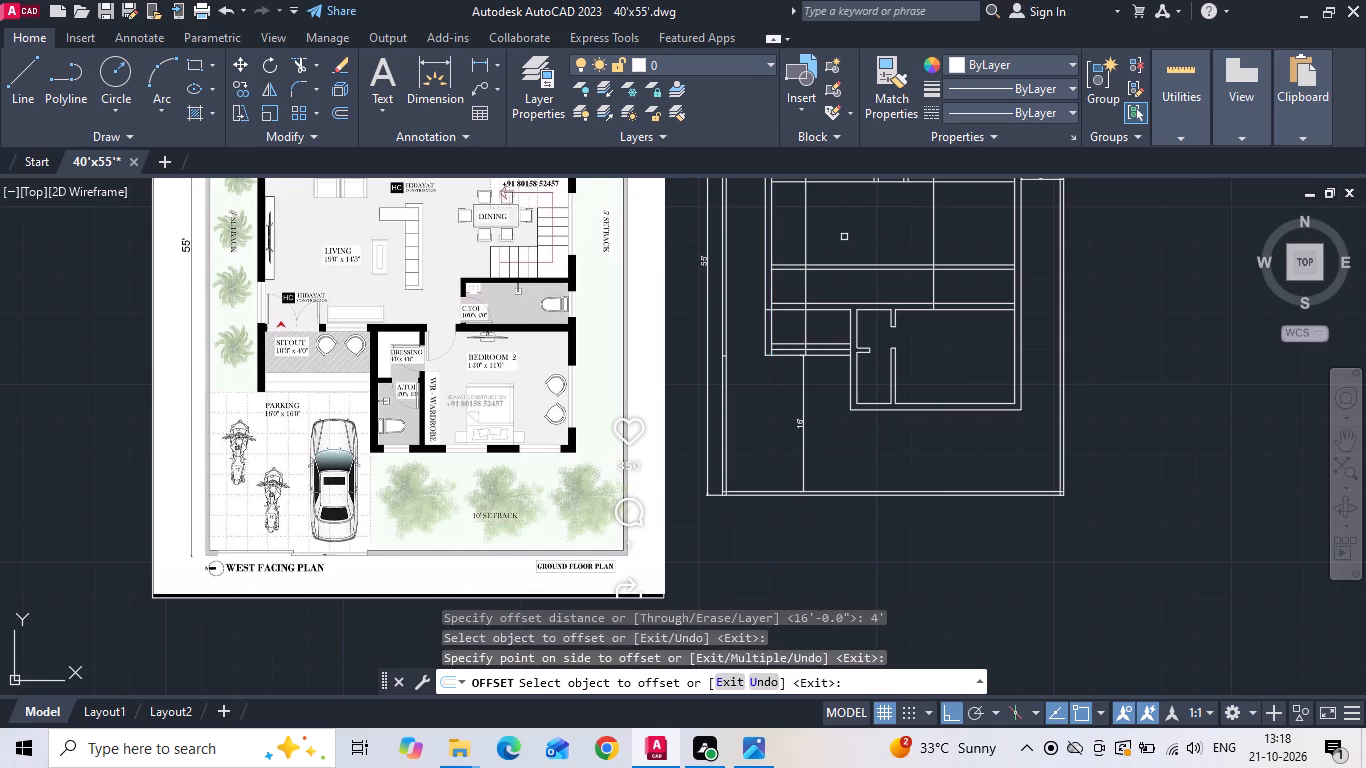
scroll(844, 235, up, 1)
key(Escape)
Trim the wall between living room and sitout to a 4' entrance opening, clearing the offset line inside the sitout and the leftover wall stub.
text(tr)
key(space)
key(space)
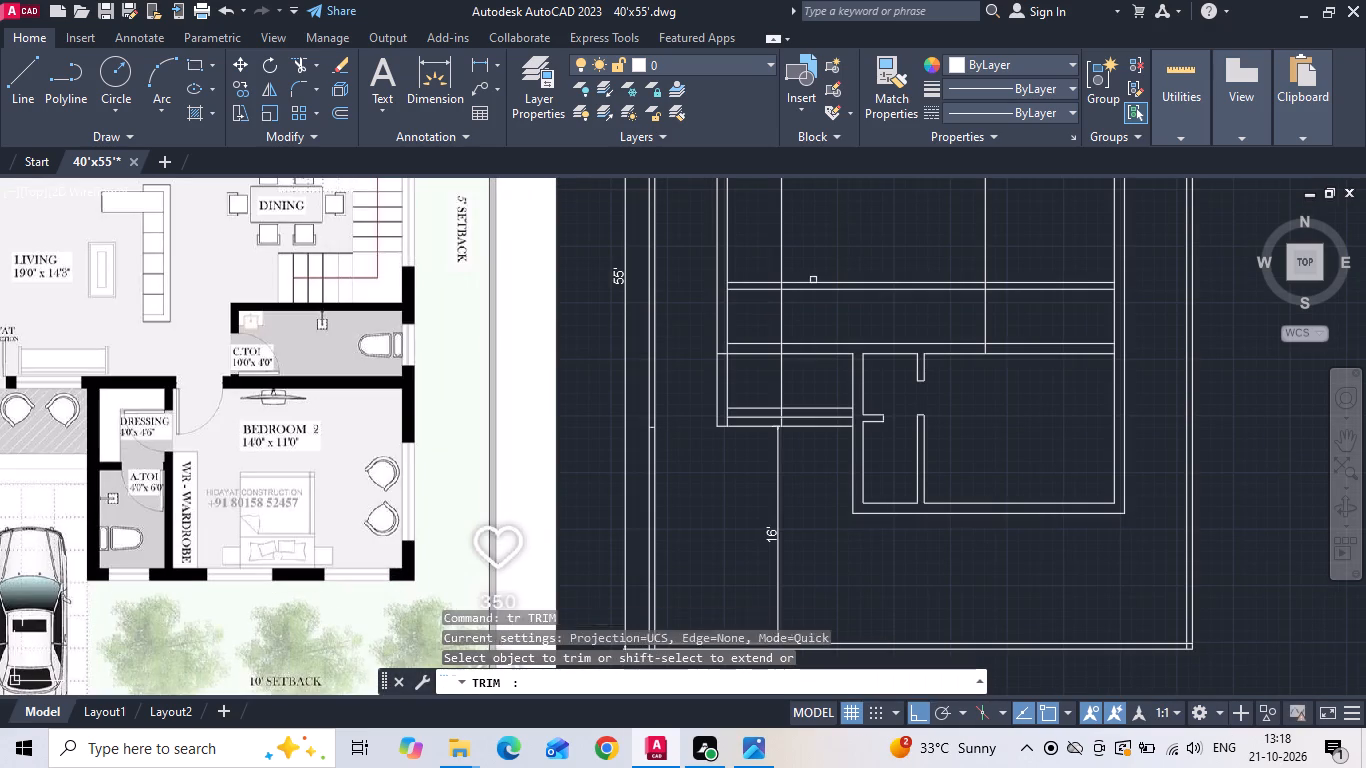
scroll(776, 367, up, 1)
drag(763, 375, 795, 292)
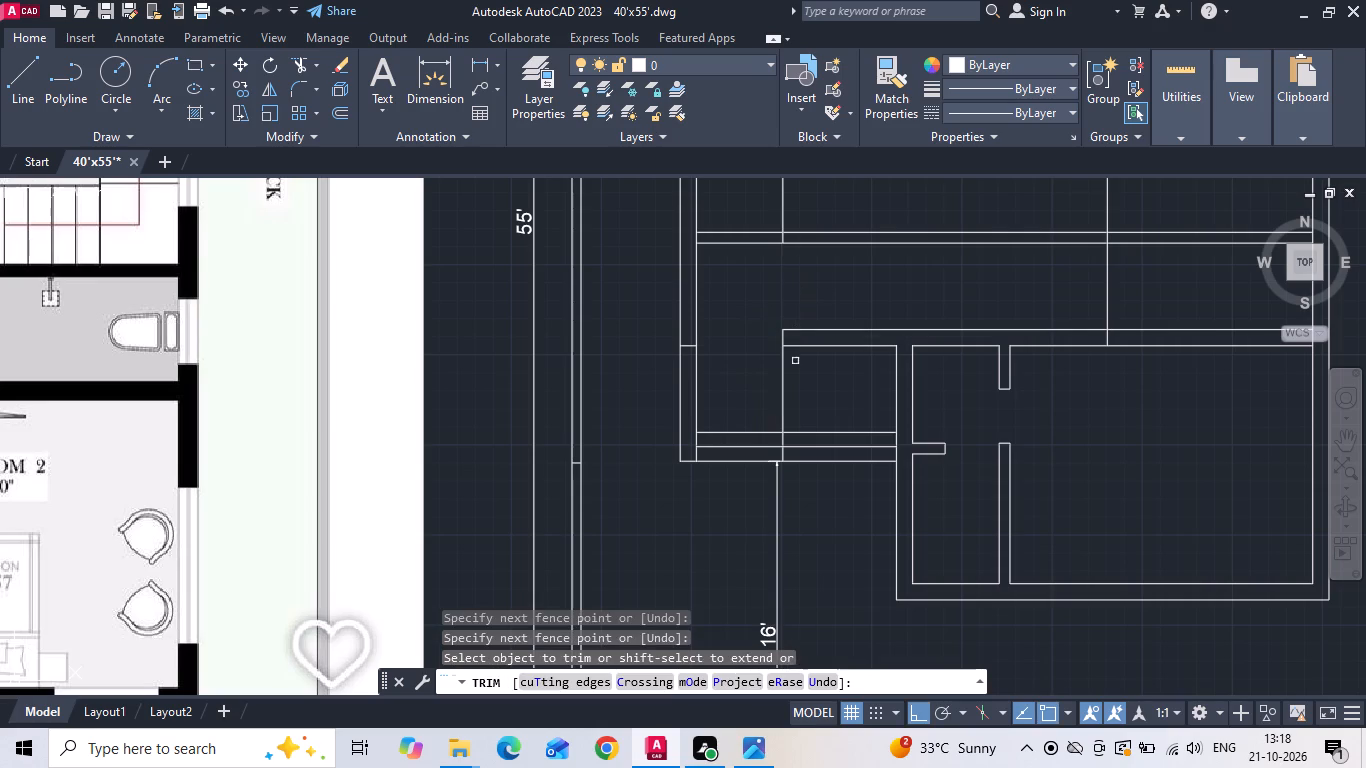
click(782, 386)
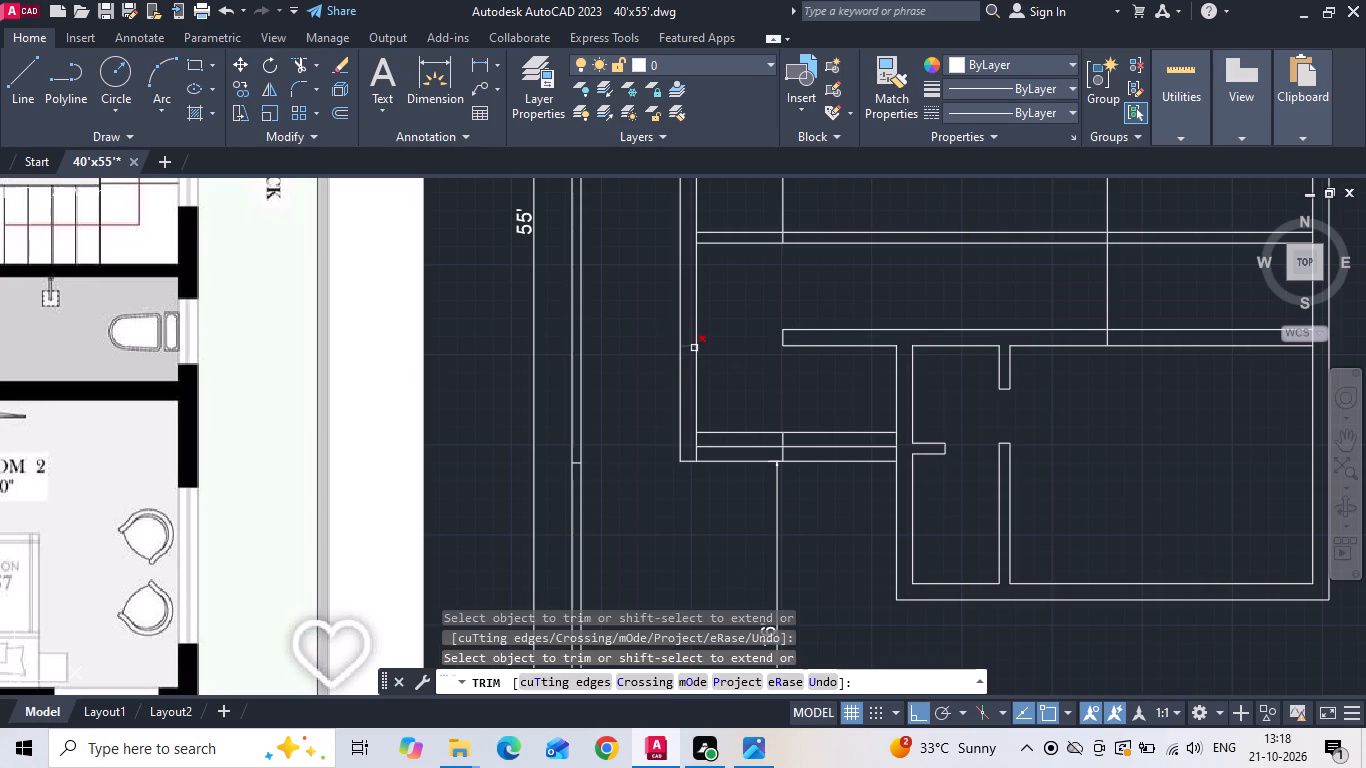
click(690, 344)
key(Escape)
Erase the leftover piece of the offset line crossing the sitout steps.
drag(730, 368, 854, 531)
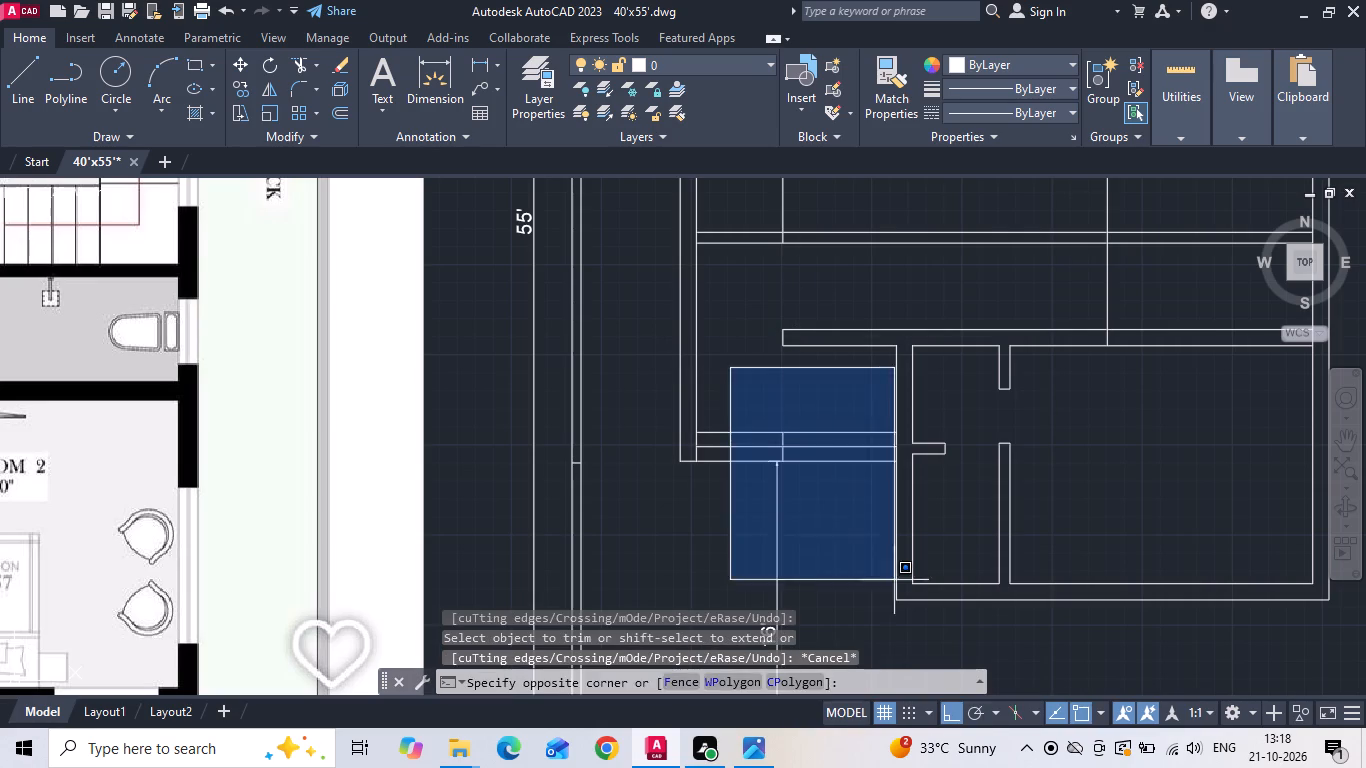
click(902, 590)
key(Delete)
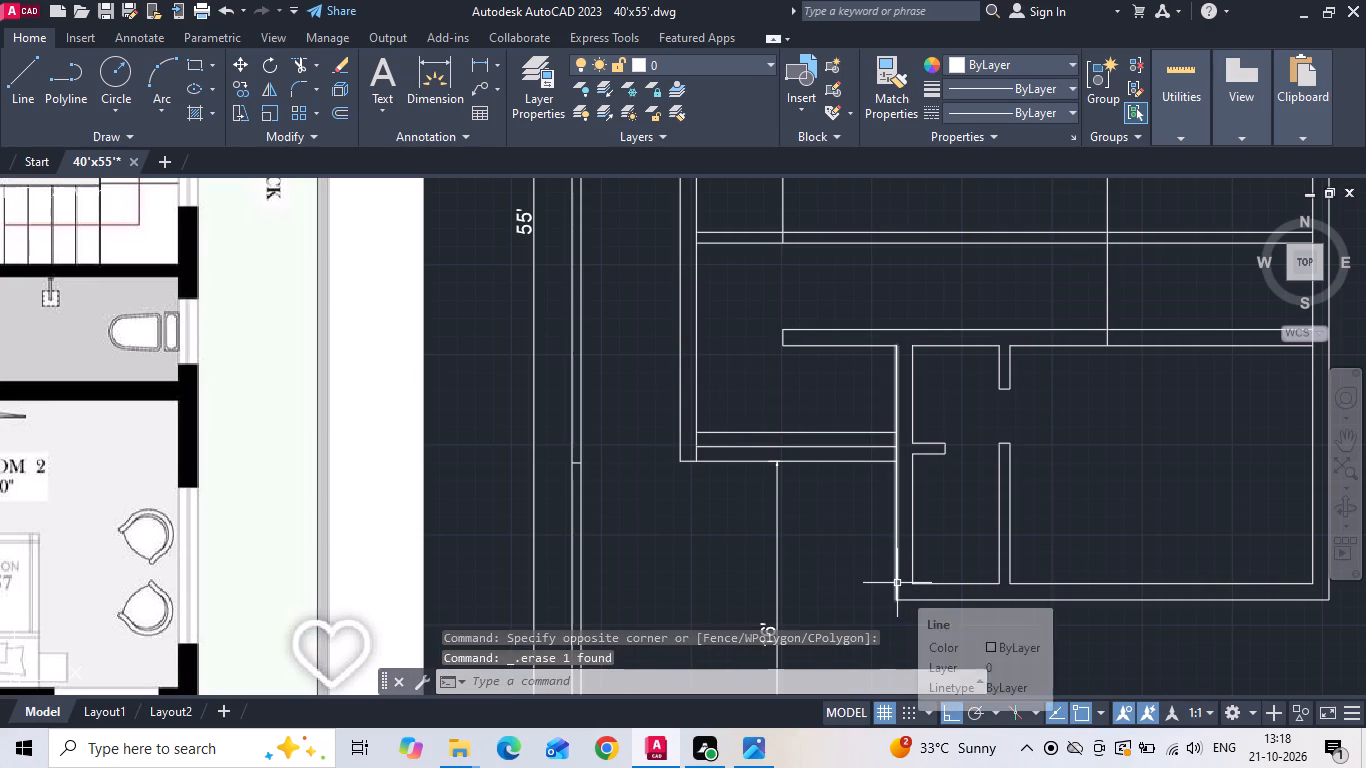
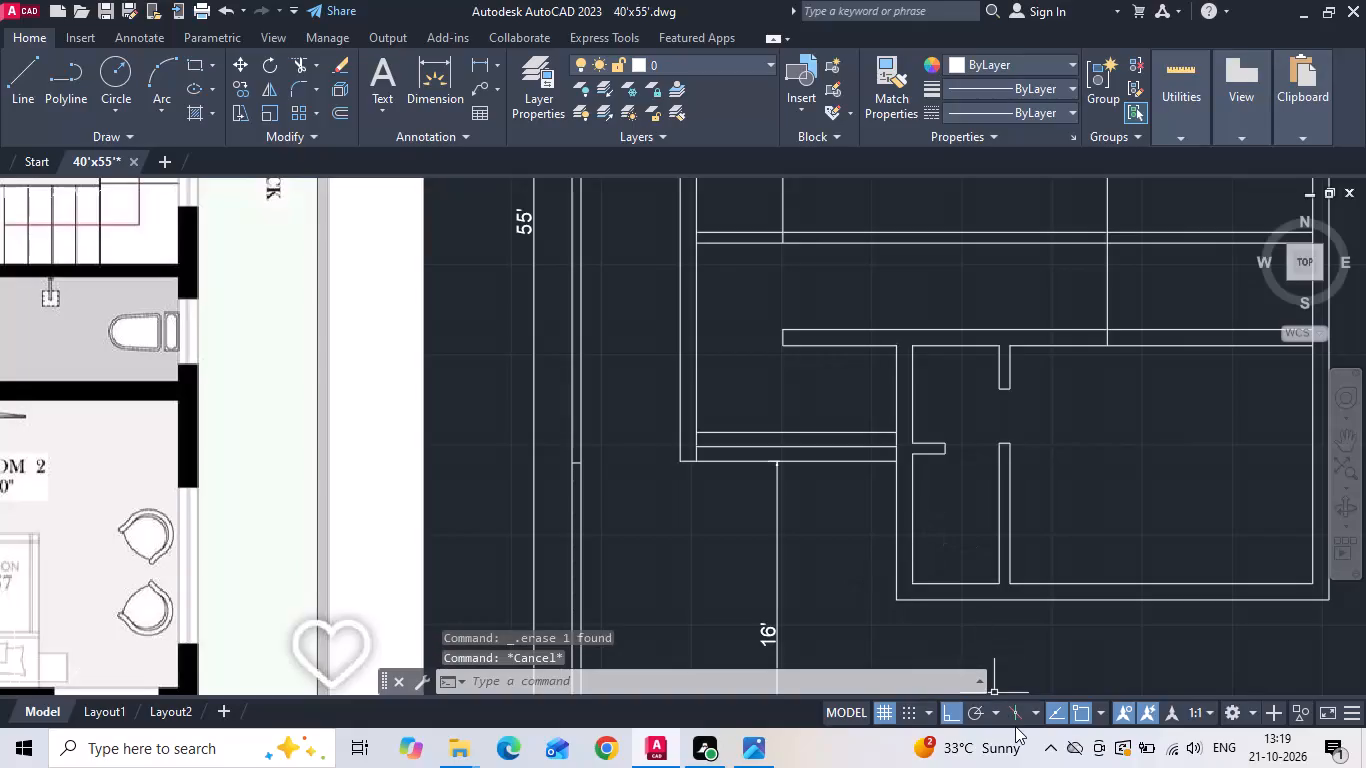
Erase the two leftover vertical construction lines running through the Bedroom 1, kitchen and living-dining areas.
scroll(671, 320, down, 1)
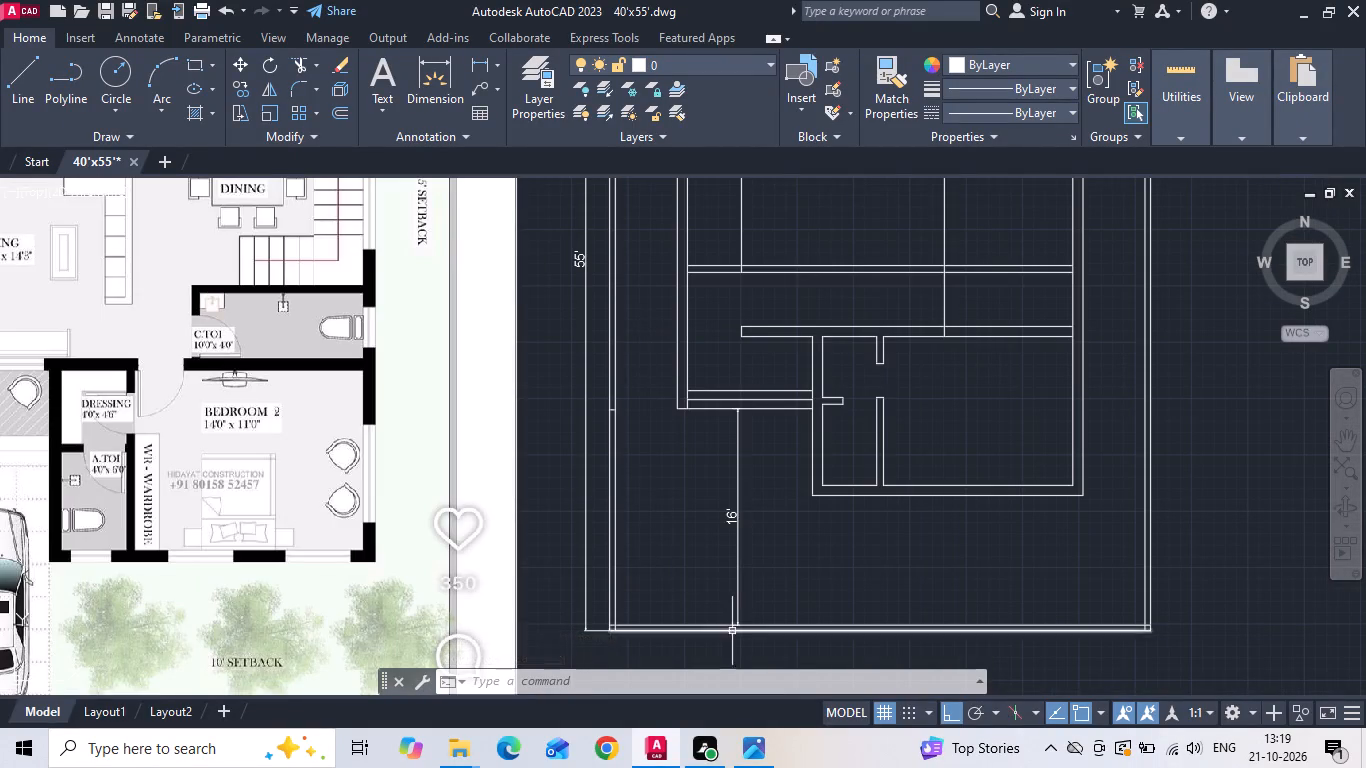
scroll(675, 629, up, 1)
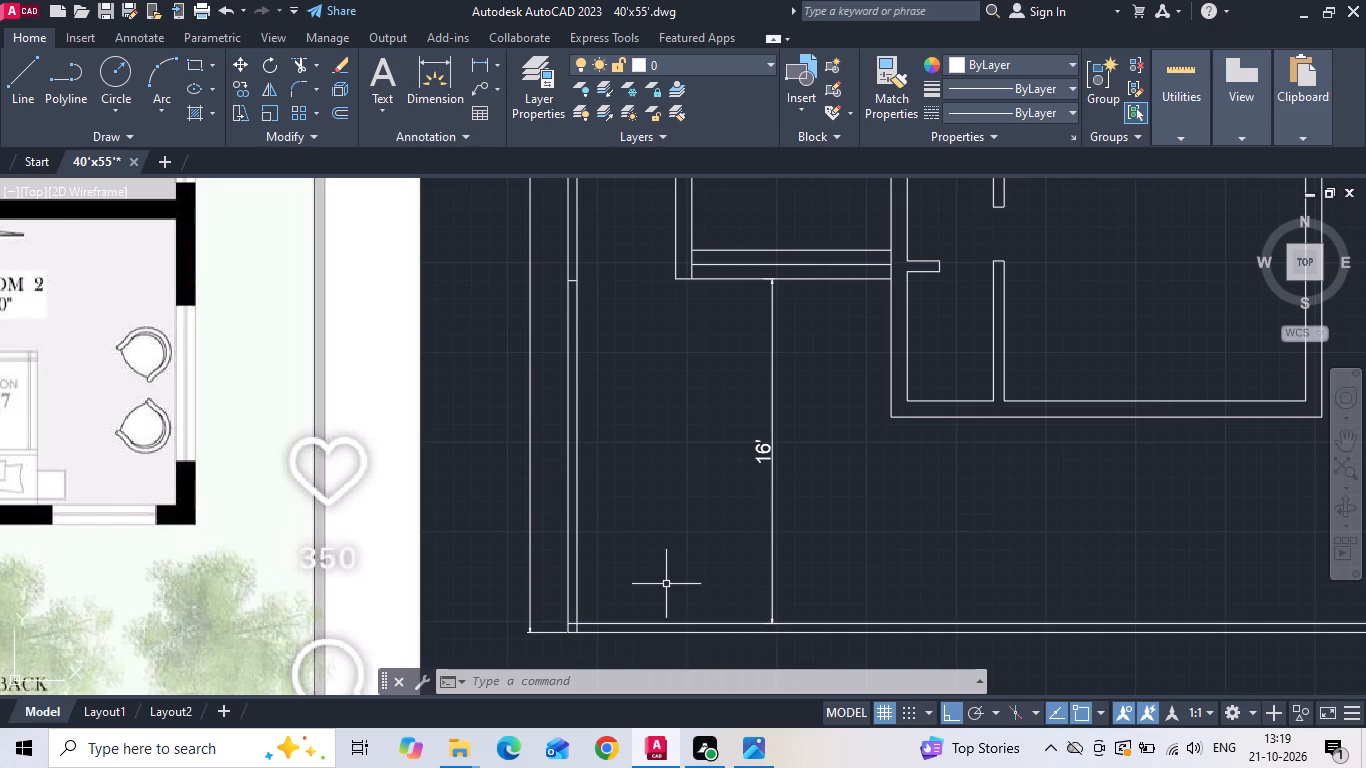
scroll(664, 575, down, 2)
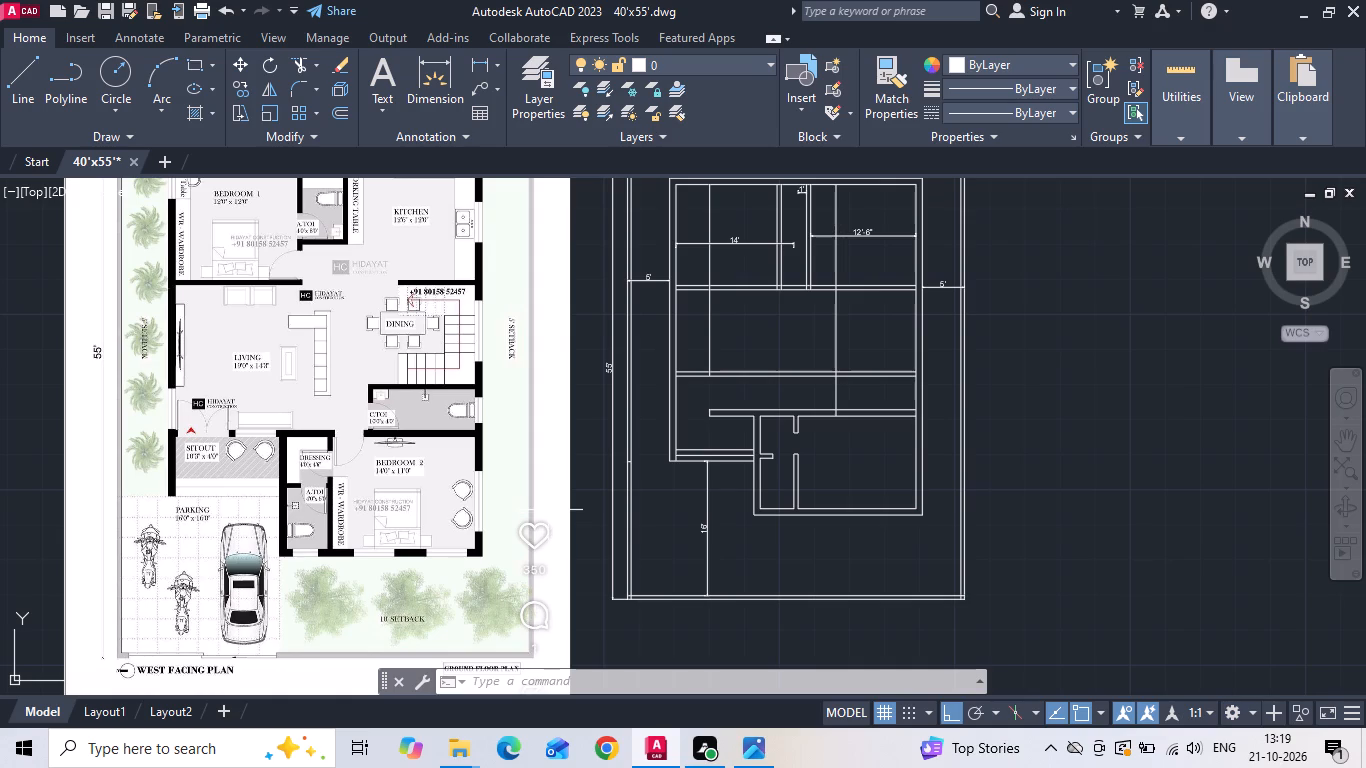
middle_drag(542, 313, 544, 443)
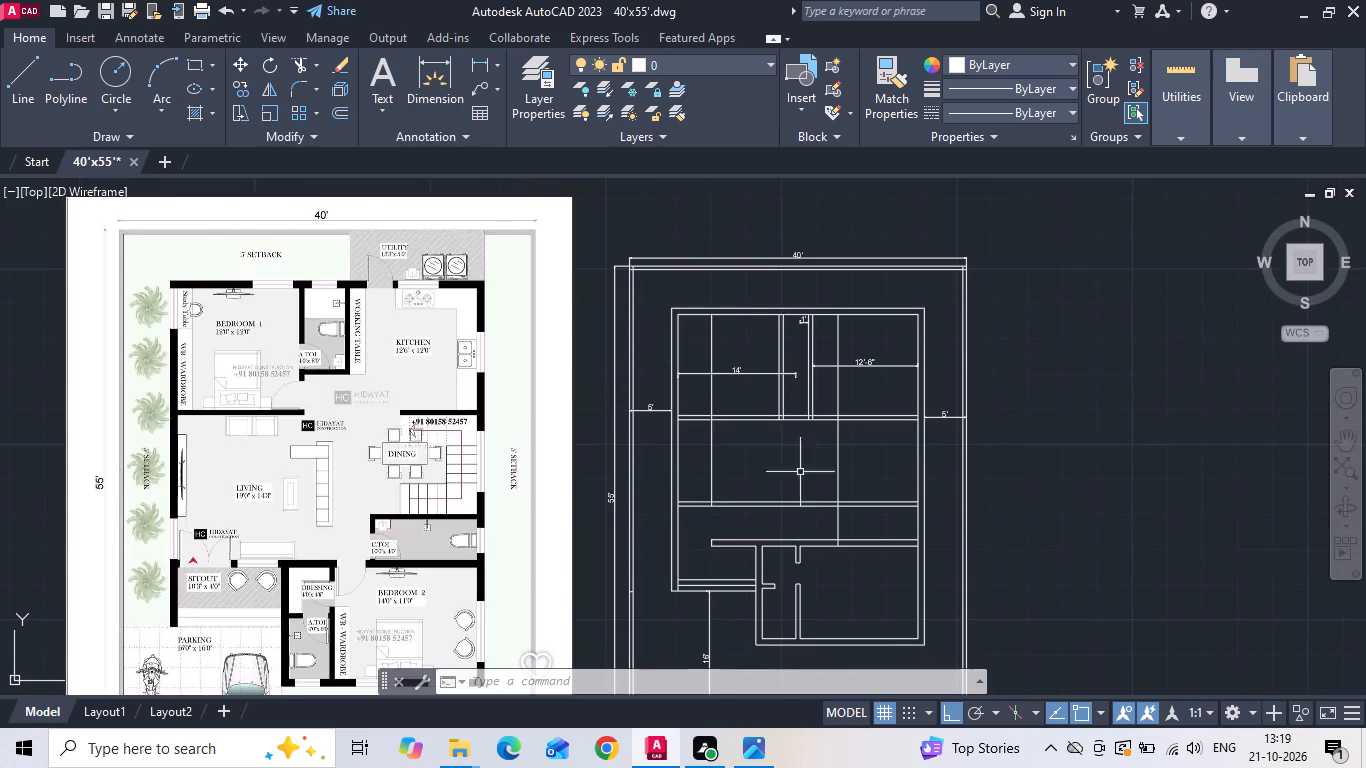
scroll(814, 483, up, 1)
drag(870, 445, 844, 454)
click(622, 449)
key(Delete)
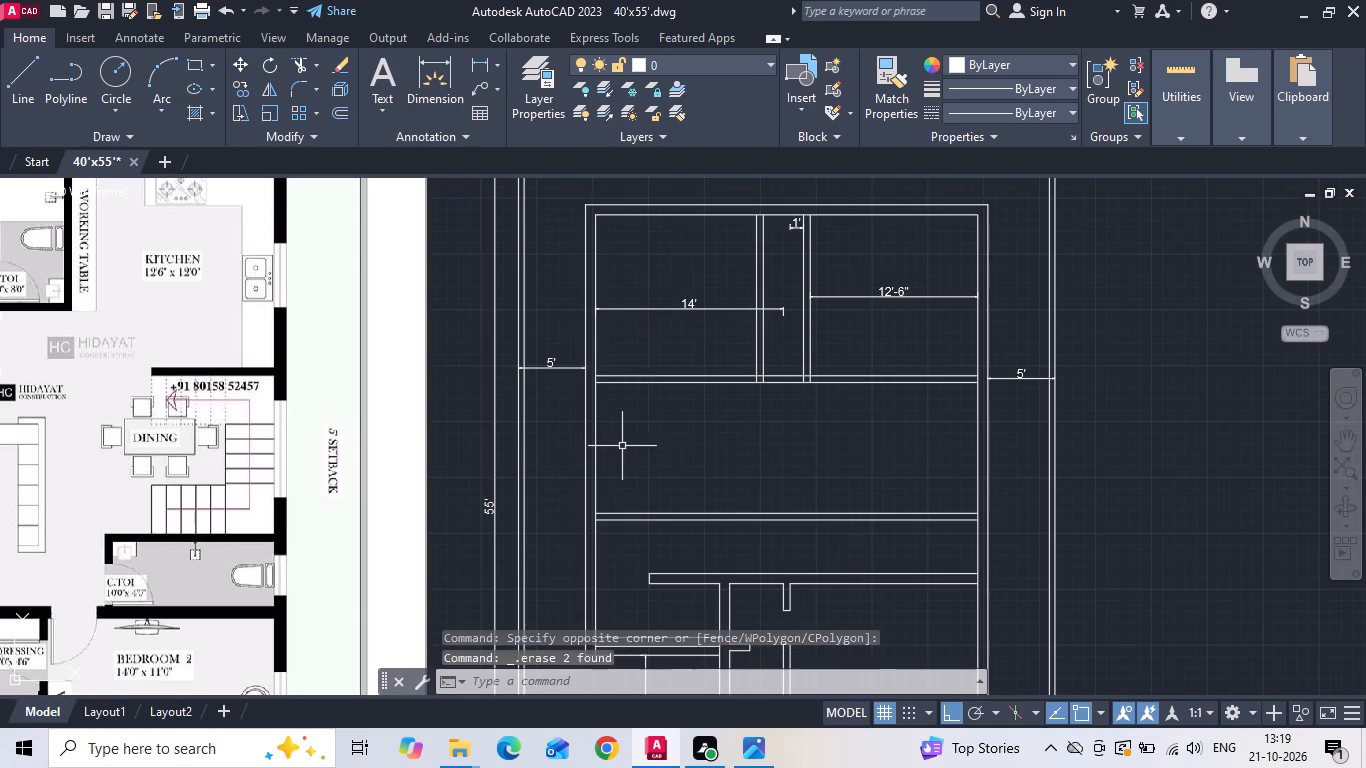
Stretch the 14' Bedroom 1 dimension back to the inner face of the bedroom's right wall so it spans 12'.
scroll(696, 279, up, 2)
drag(707, 269, 682, 325)
click(628, 409)
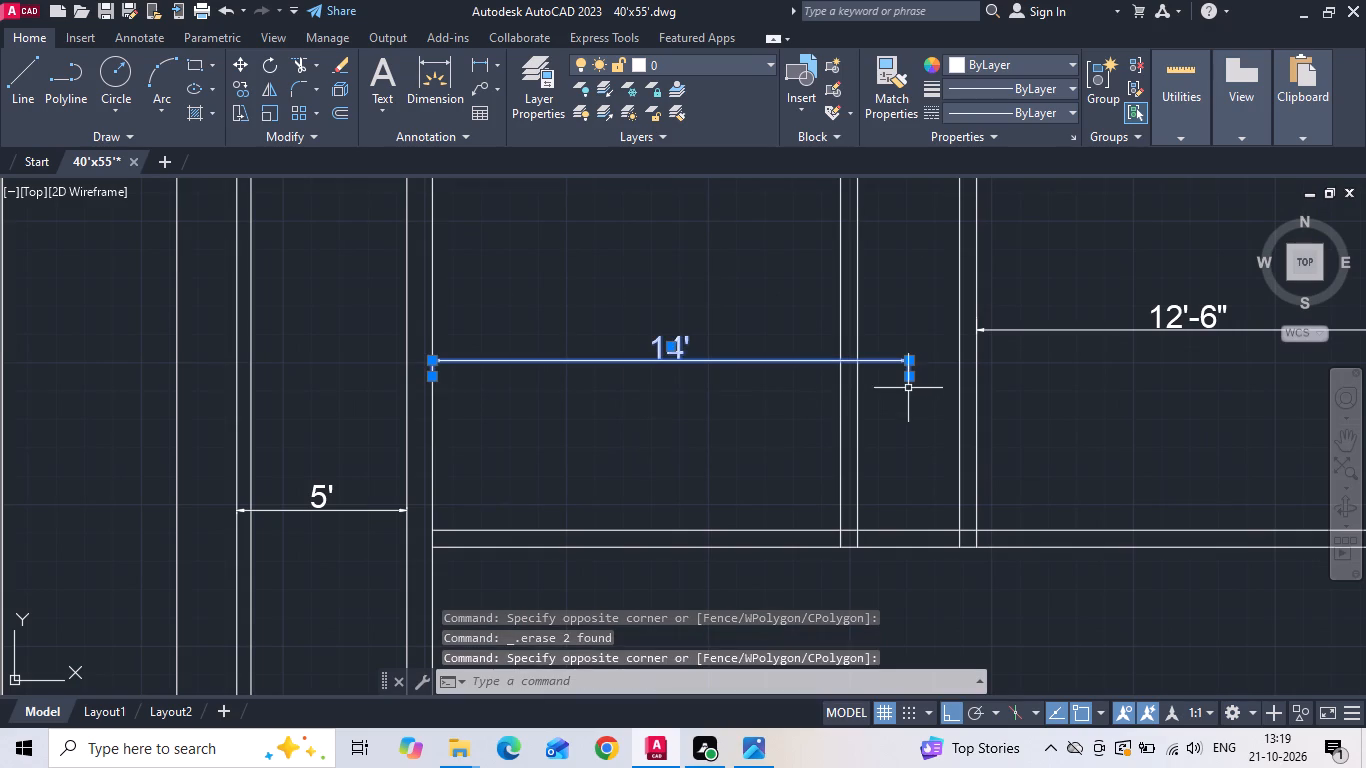
click(908, 380)
click(841, 377)
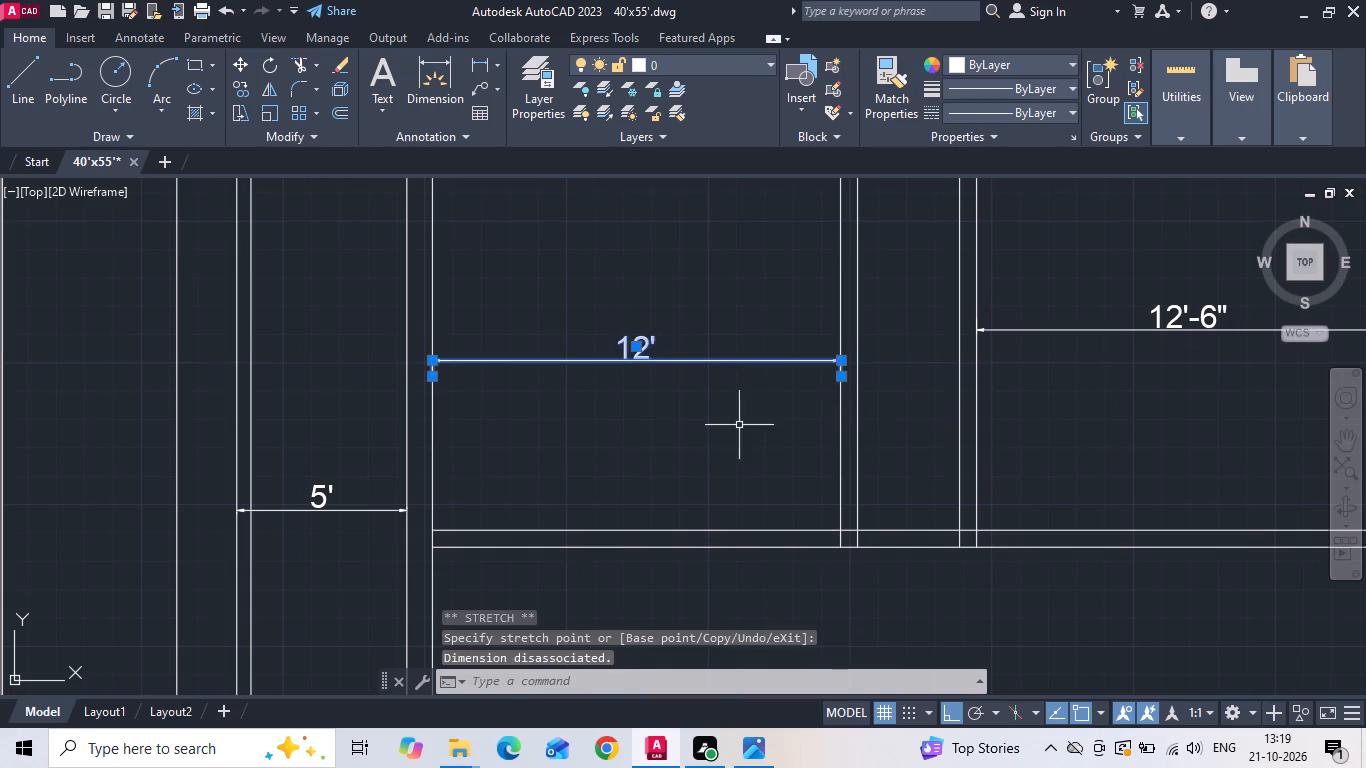
scroll(739, 425, down, 3)
key(Escape)
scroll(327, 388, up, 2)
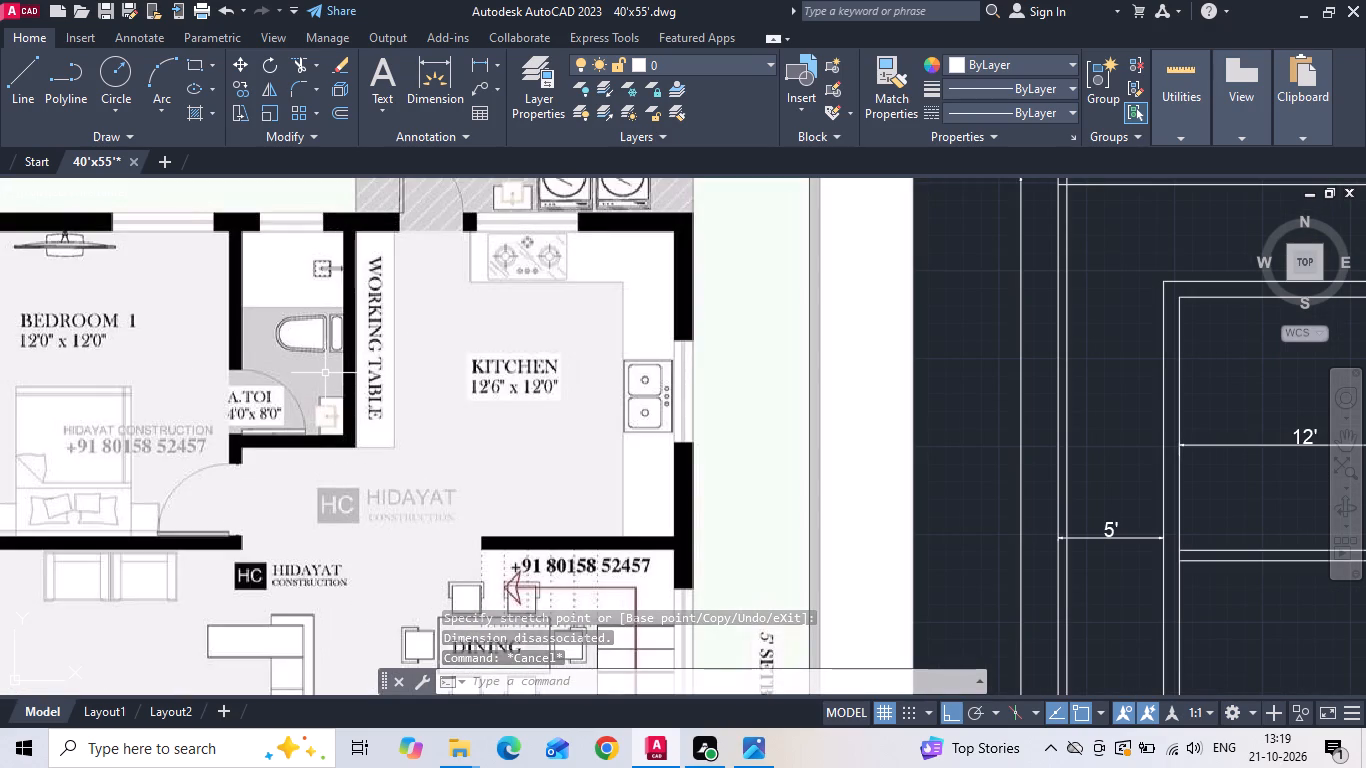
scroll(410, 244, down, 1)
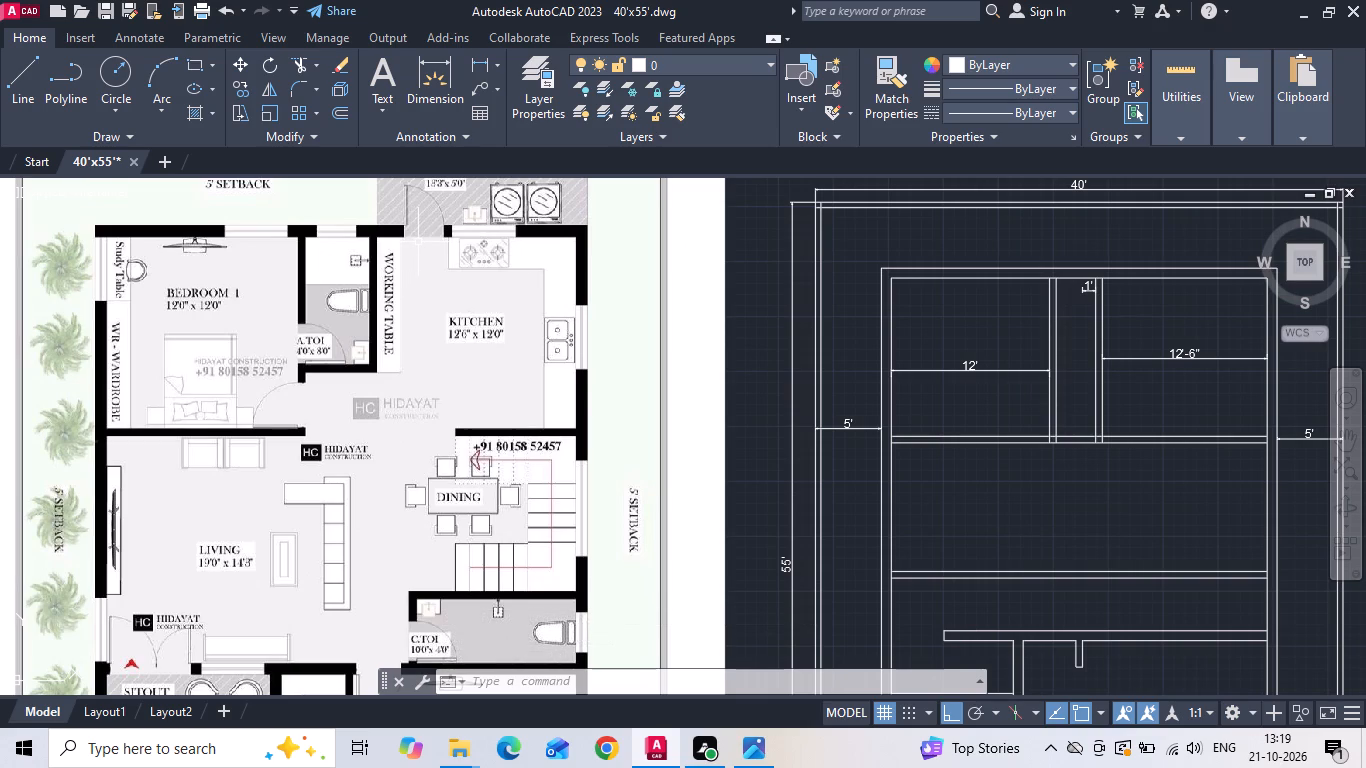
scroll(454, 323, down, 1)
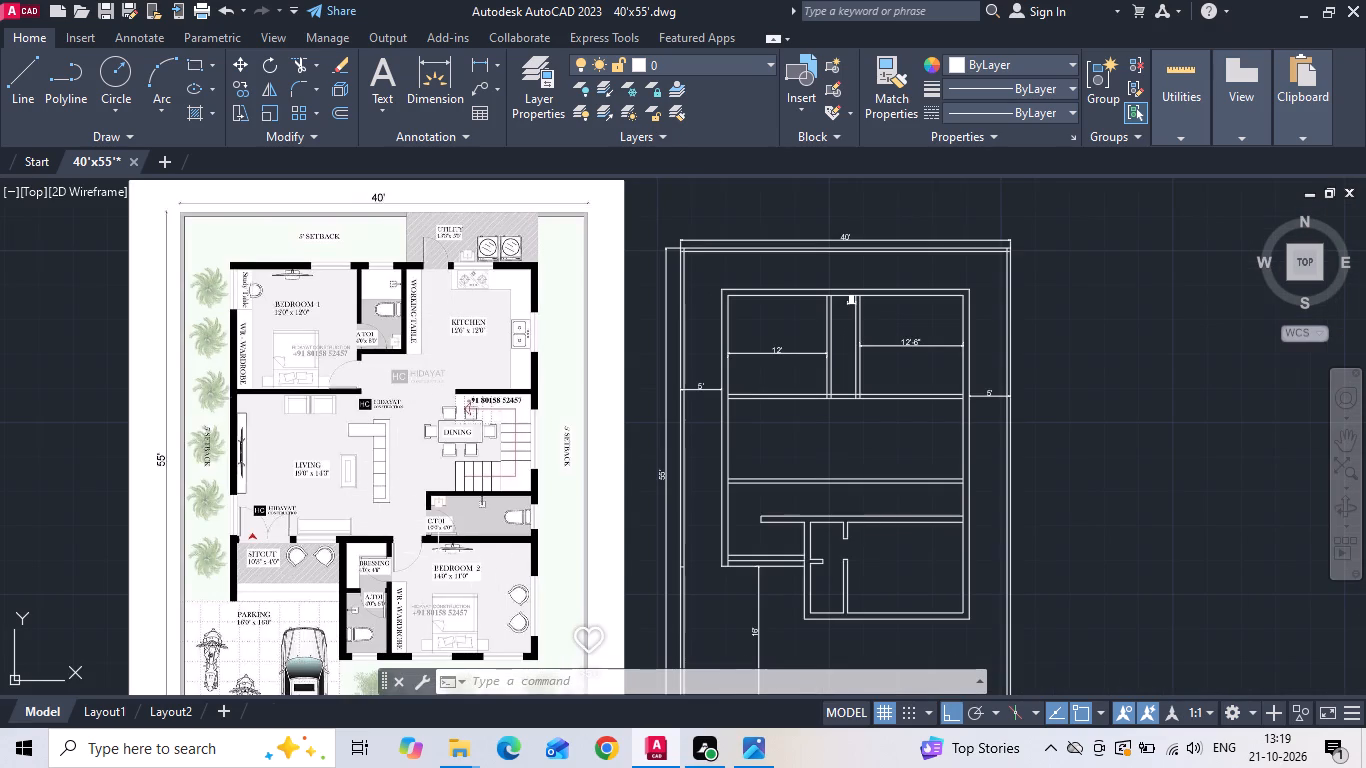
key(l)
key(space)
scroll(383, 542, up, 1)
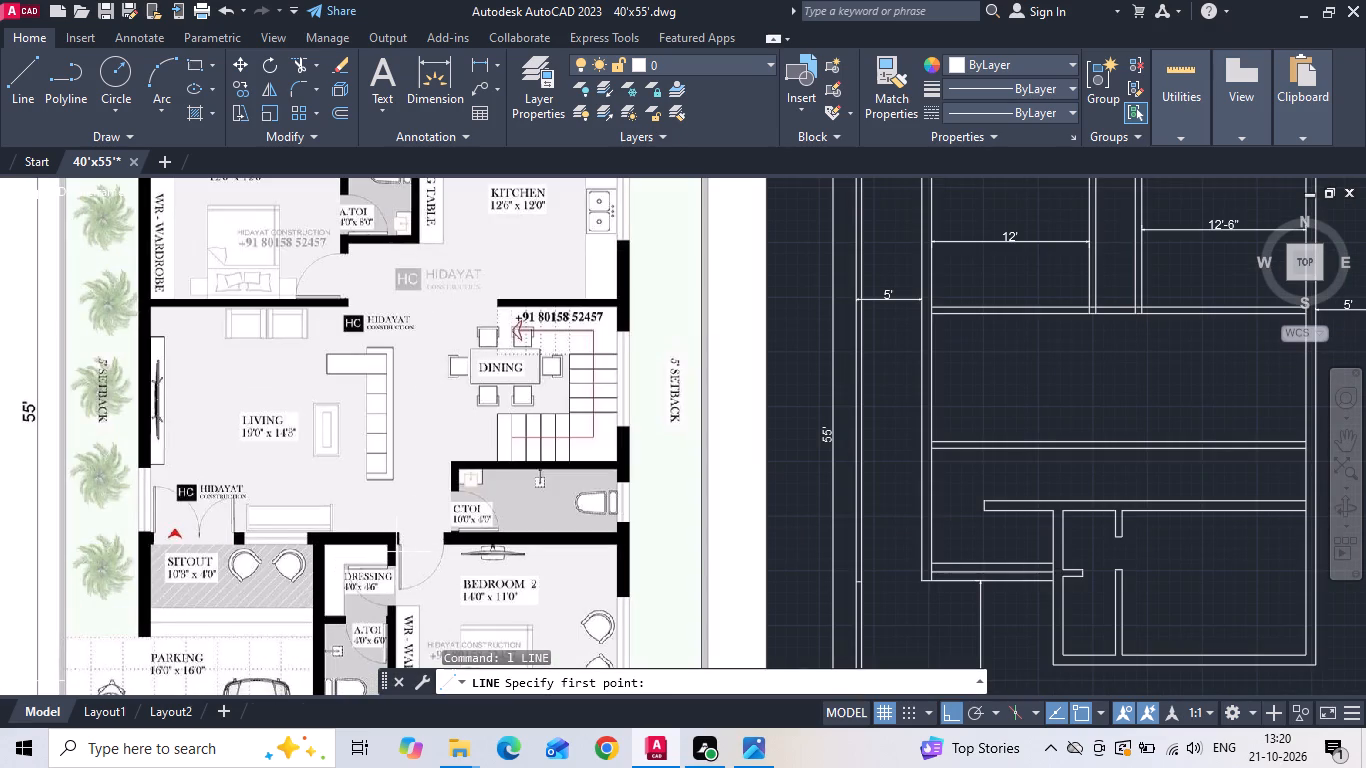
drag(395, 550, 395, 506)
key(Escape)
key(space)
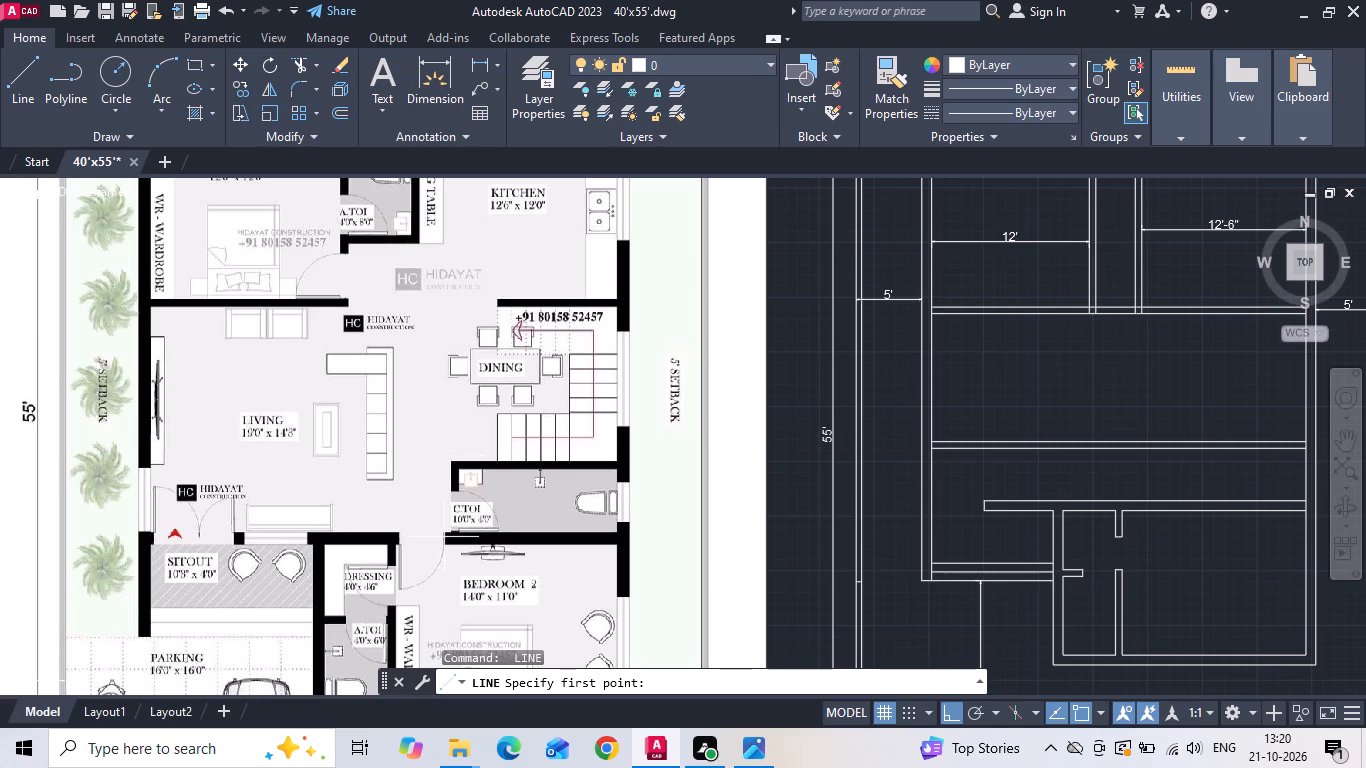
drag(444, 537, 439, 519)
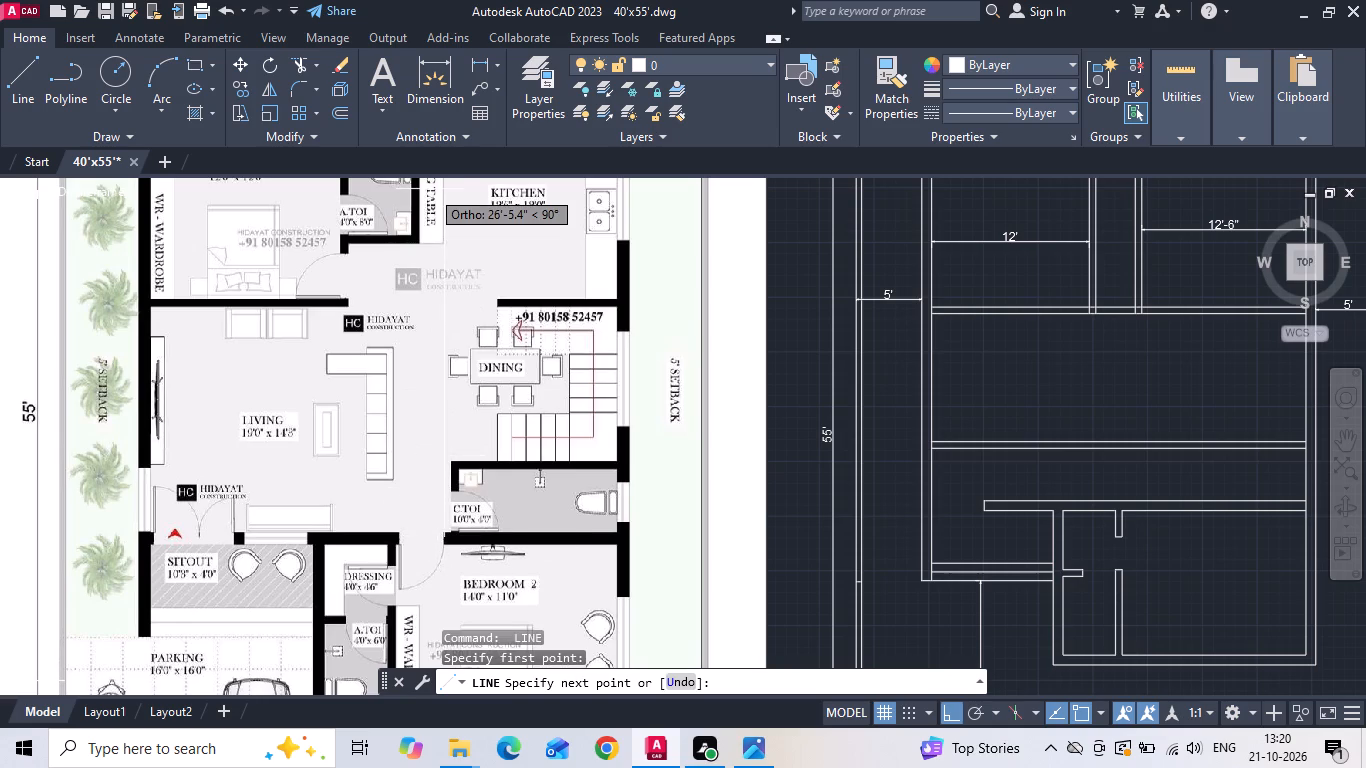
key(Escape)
Extend the dressing wall's bedroom-side face up through Bedroom 2's top wall and offset it 3' to mark the door opening.
scroll(372, 238, down, 1)
scroll(823, 432, up, 2)
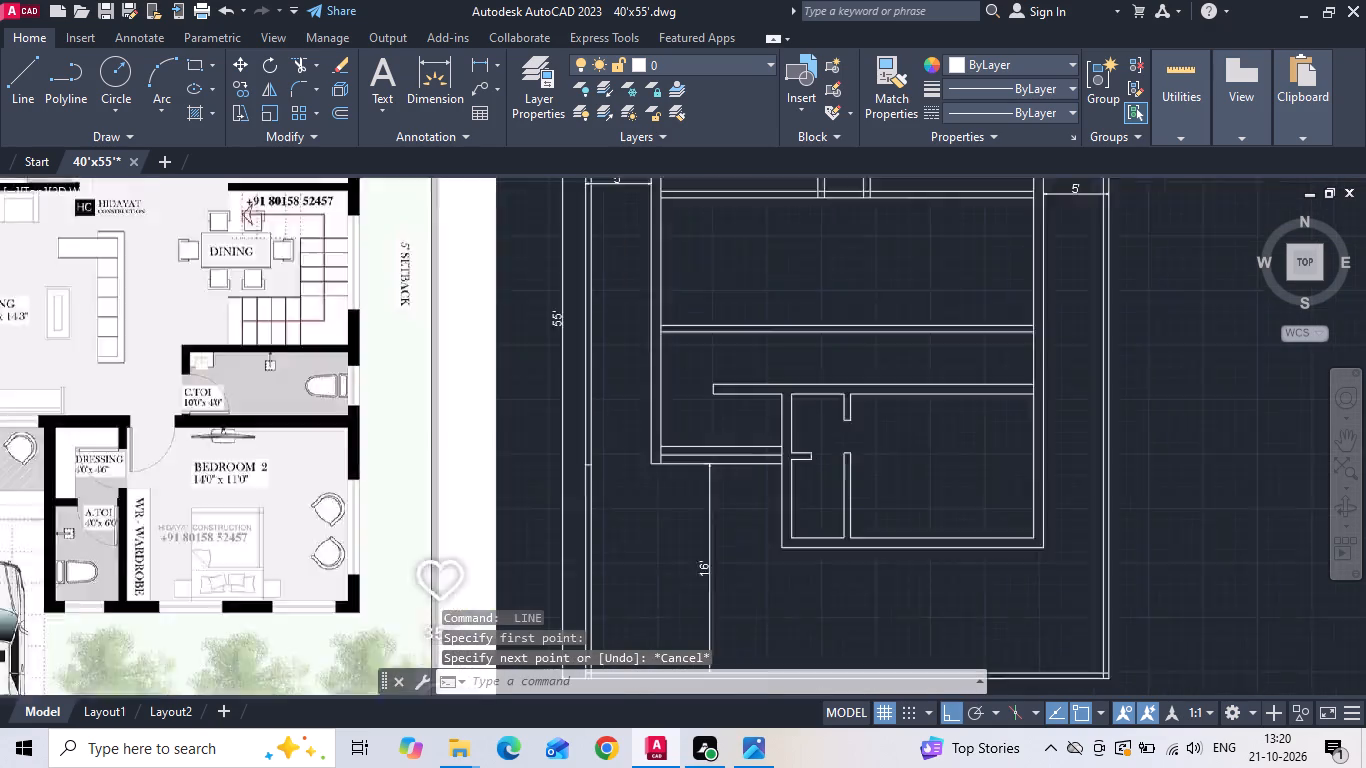
text(ex)
key(space)
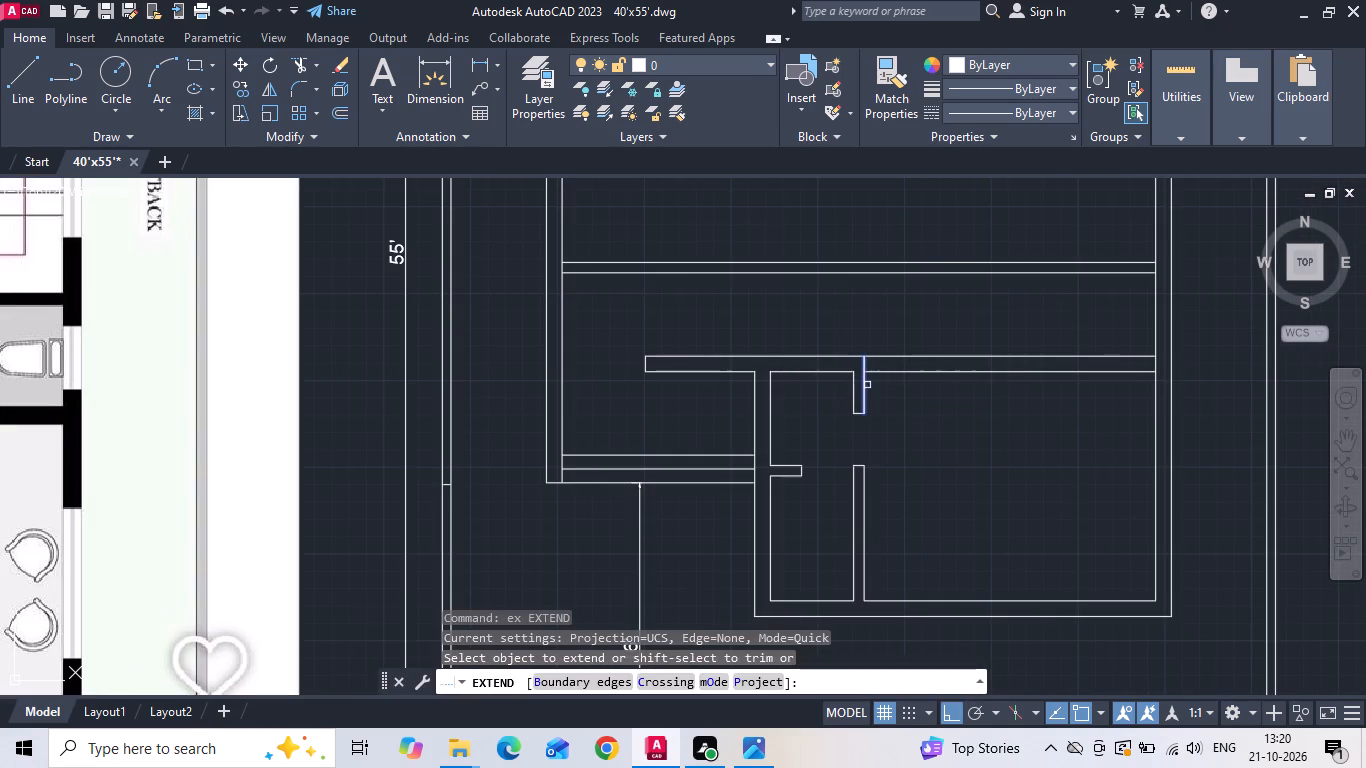
click(867, 385)
key(Escape)
text(o)
key(space)
key(3)
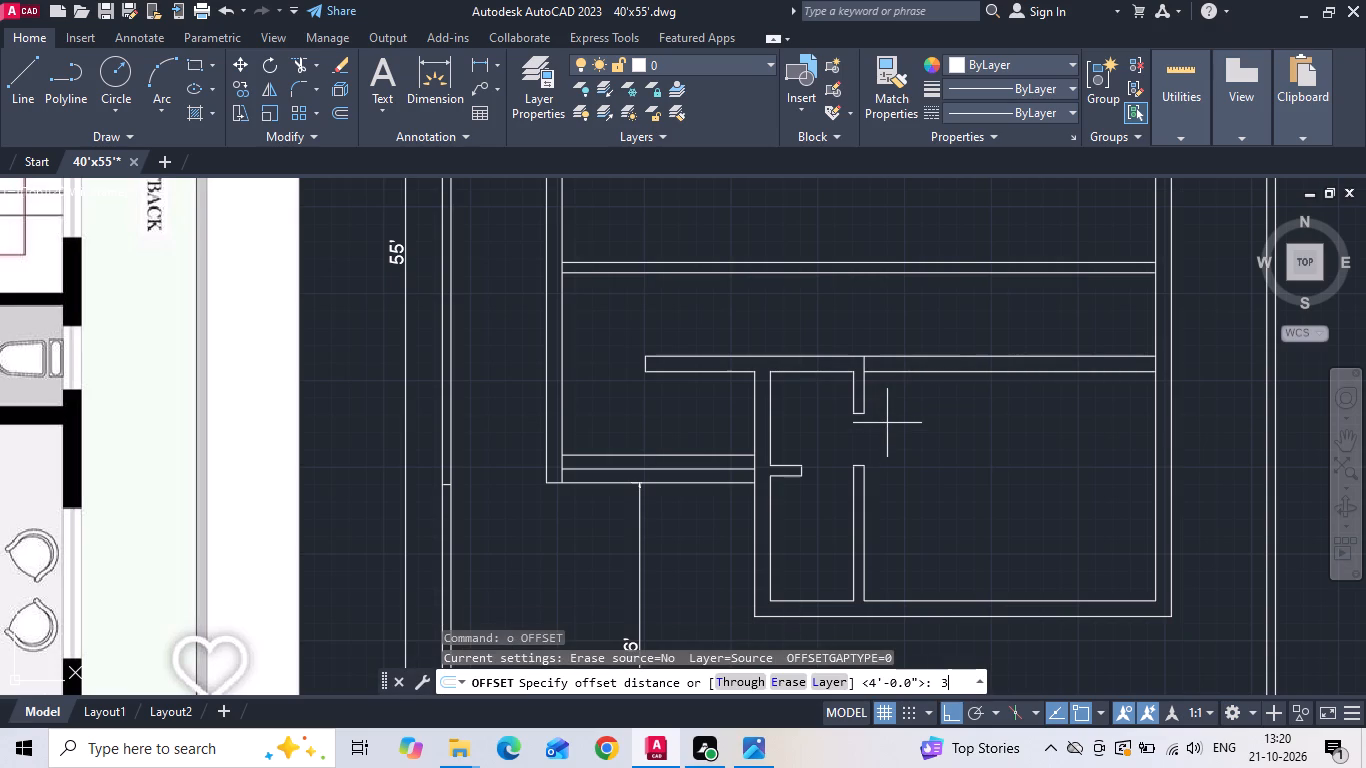
key(apostrophe)
key(Return)
drag(864, 395, 893, 399)
click(918, 398)
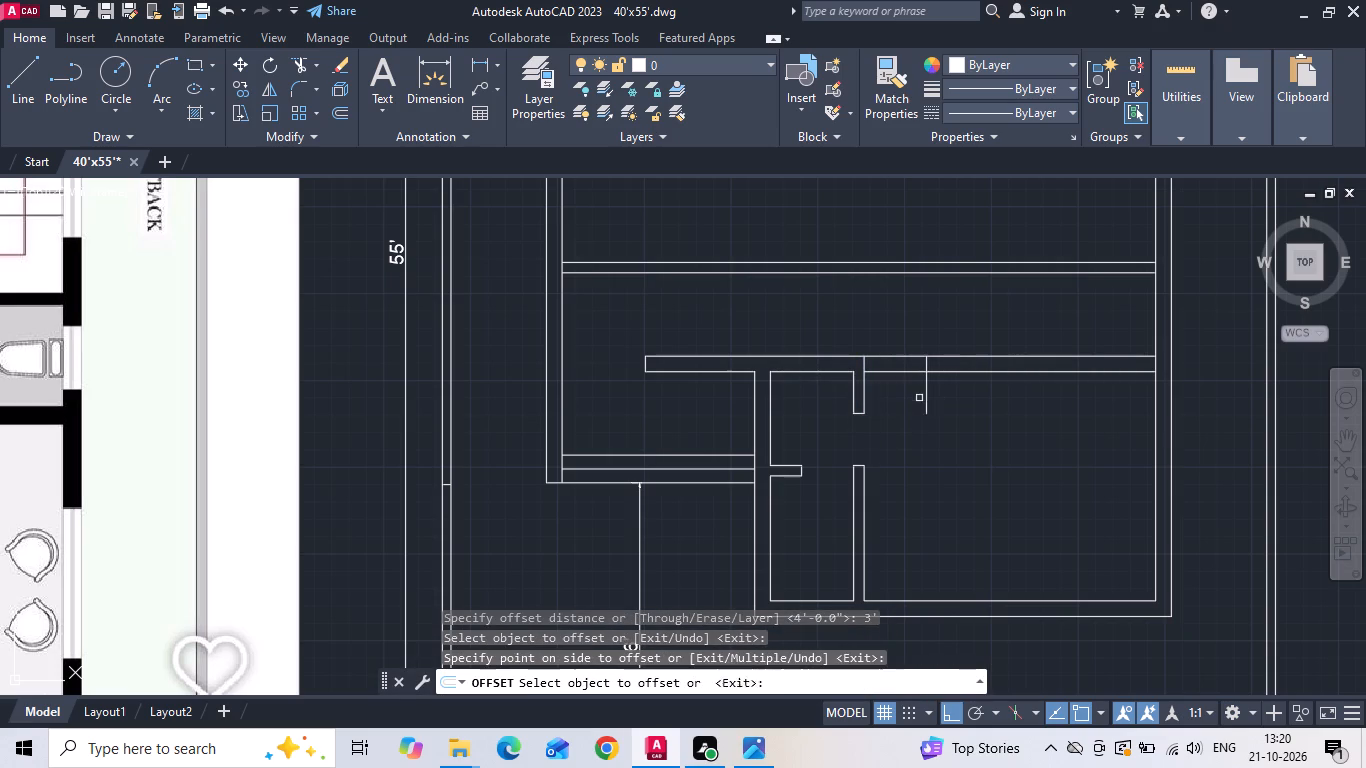
Trim Bedroom 2's top wall to a 3' door opening, clearing the offset line below it and the wall-junction line at the east wall.
key(t)
key(r)
key(space)
drag(906, 419, 893, 311)
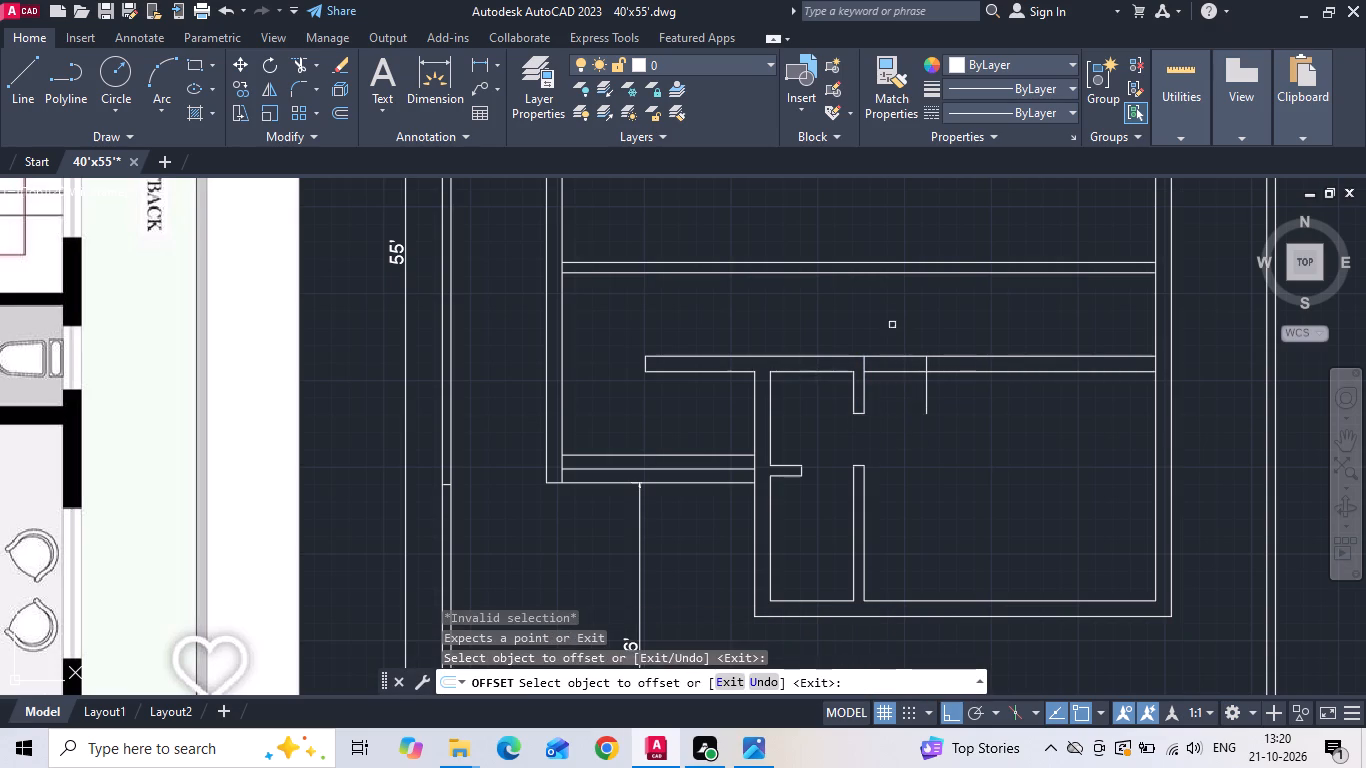
drag(898, 334, 906, 387)
key(Escape)
key(t)
key(r)
key(space)
drag(876, 342, 949, 435)
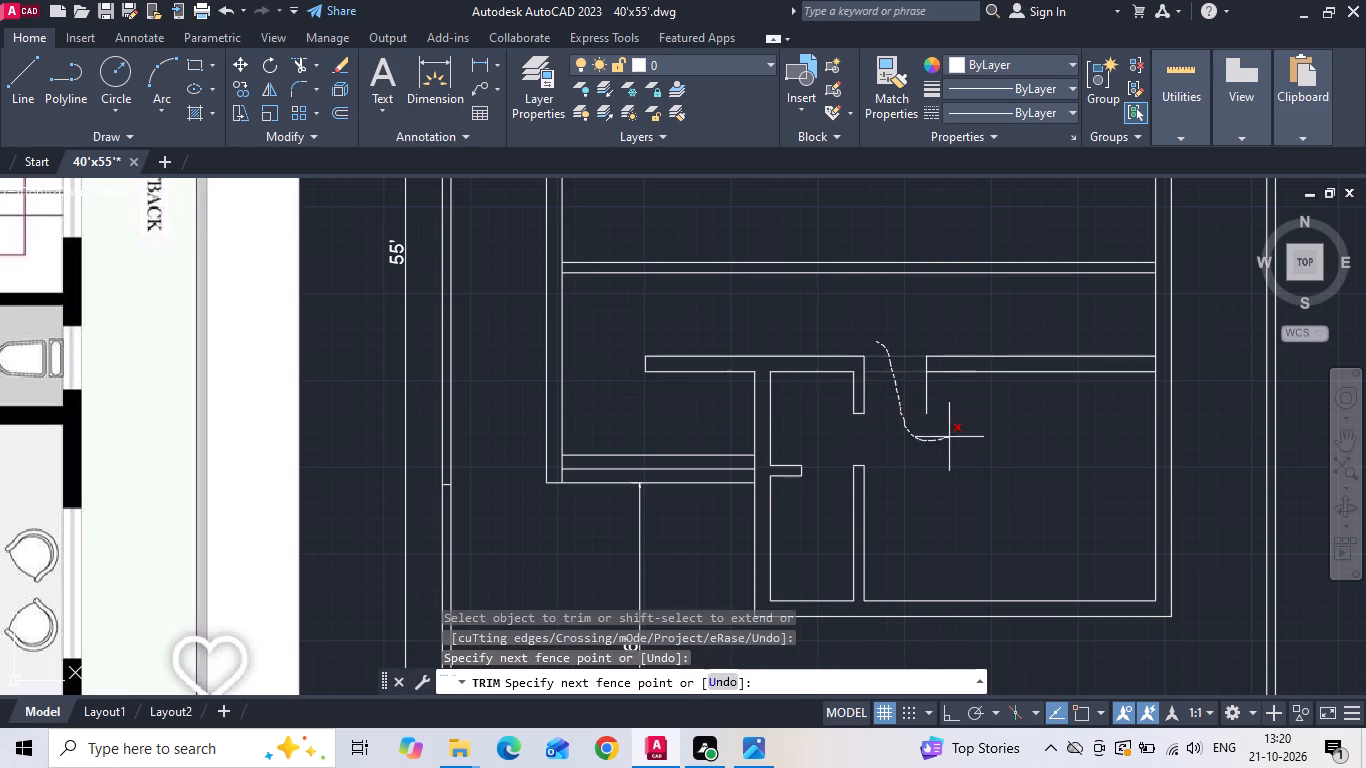
drag(949, 435, 919, 396)
click(918, 395)
click(936, 439)
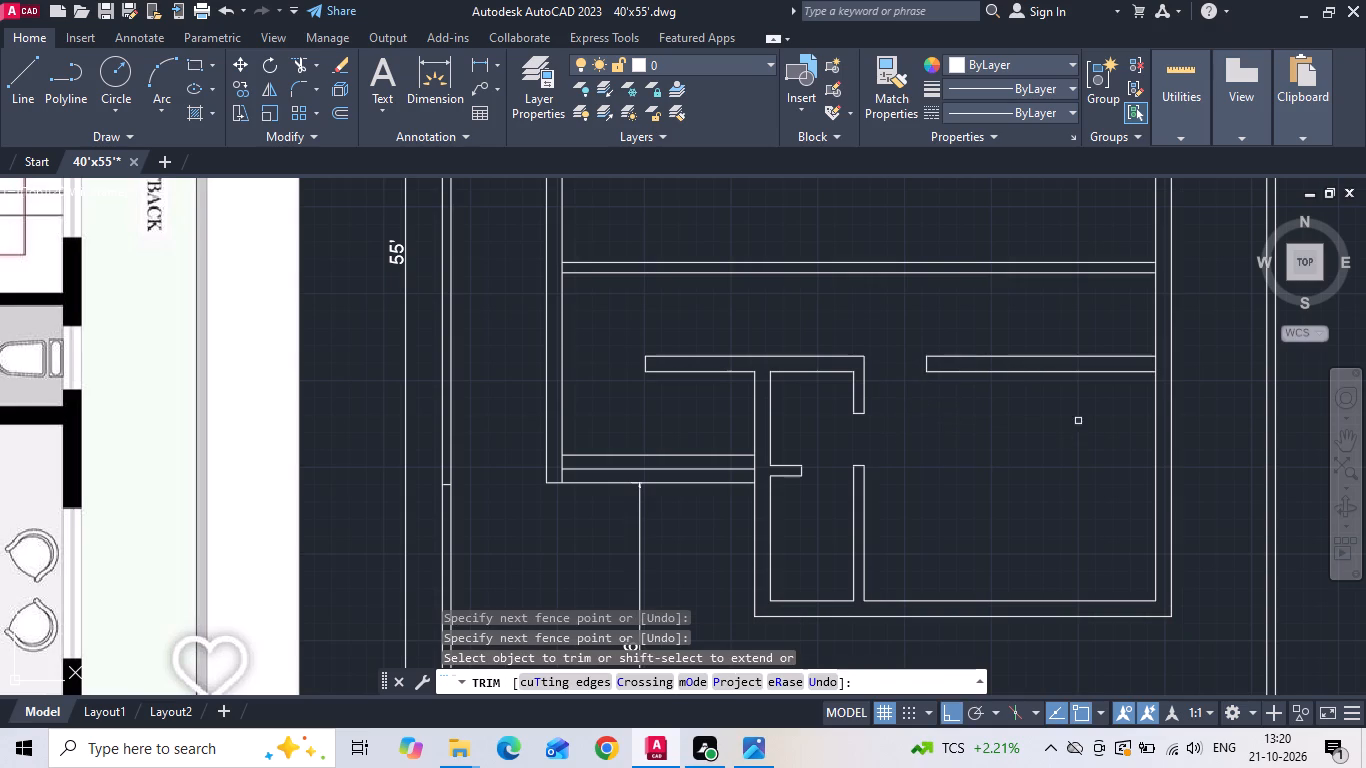
scroll(1140, 369, up, 1)
click(1162, 360)
scroll(1024, 417, down, 2)
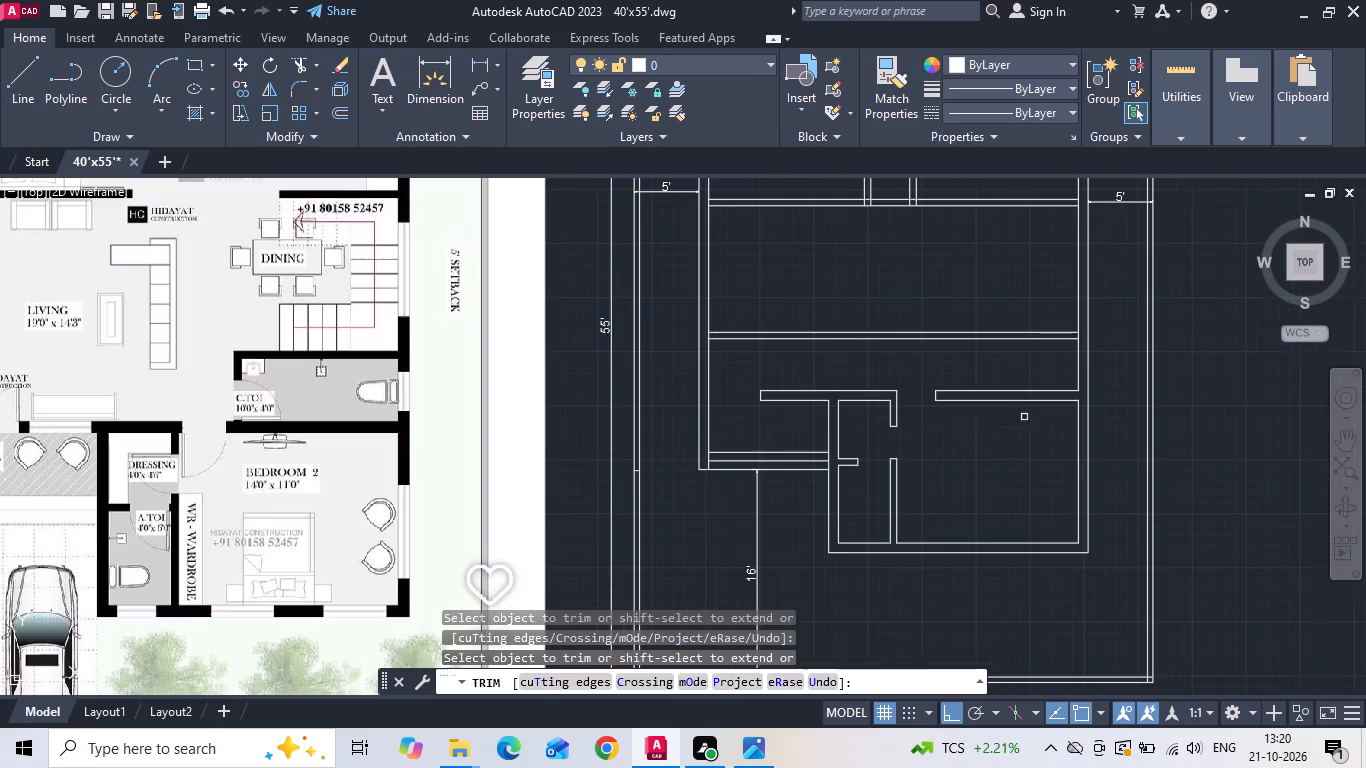
key(Escape)
Offset the east wall's inner face 10' into the plan to set the common toilet's length.
scroll(244, 391, up, 2)
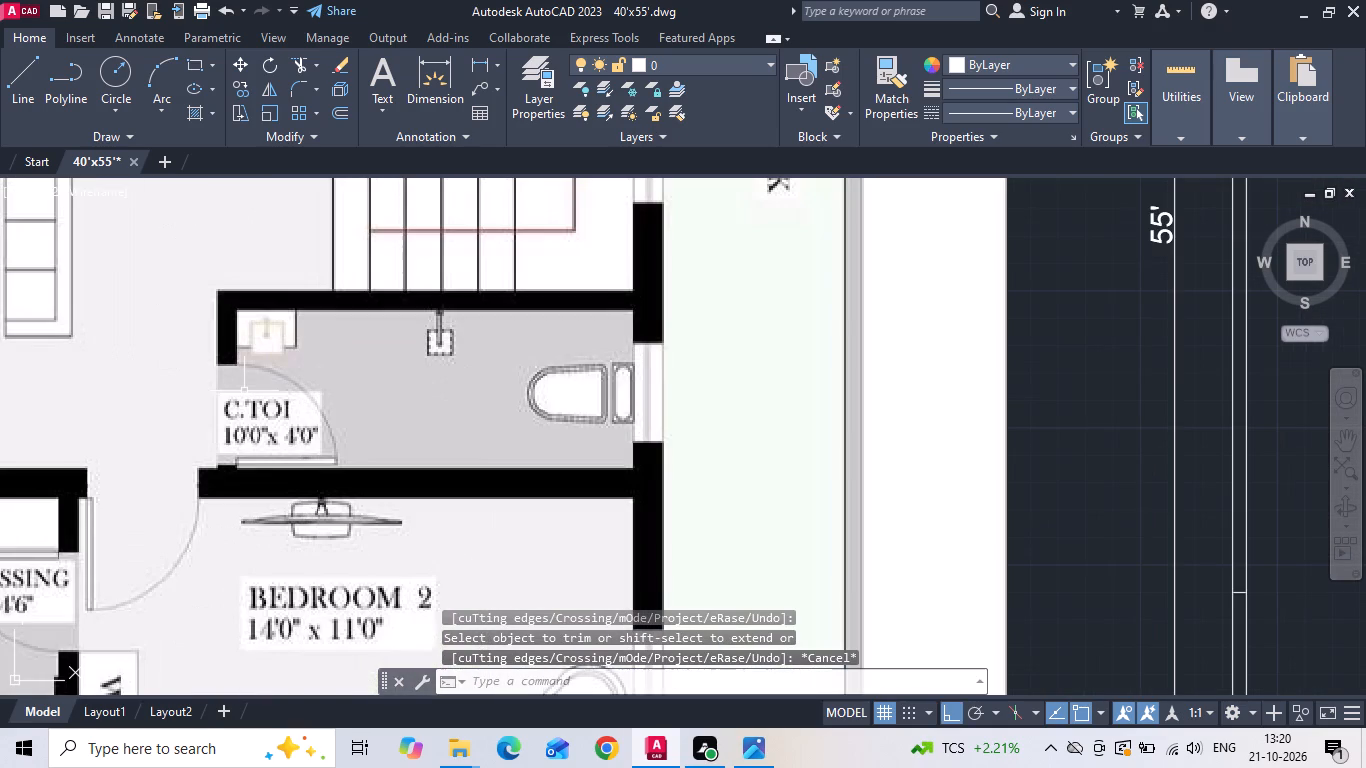
scroll(244, 391, down, 1)
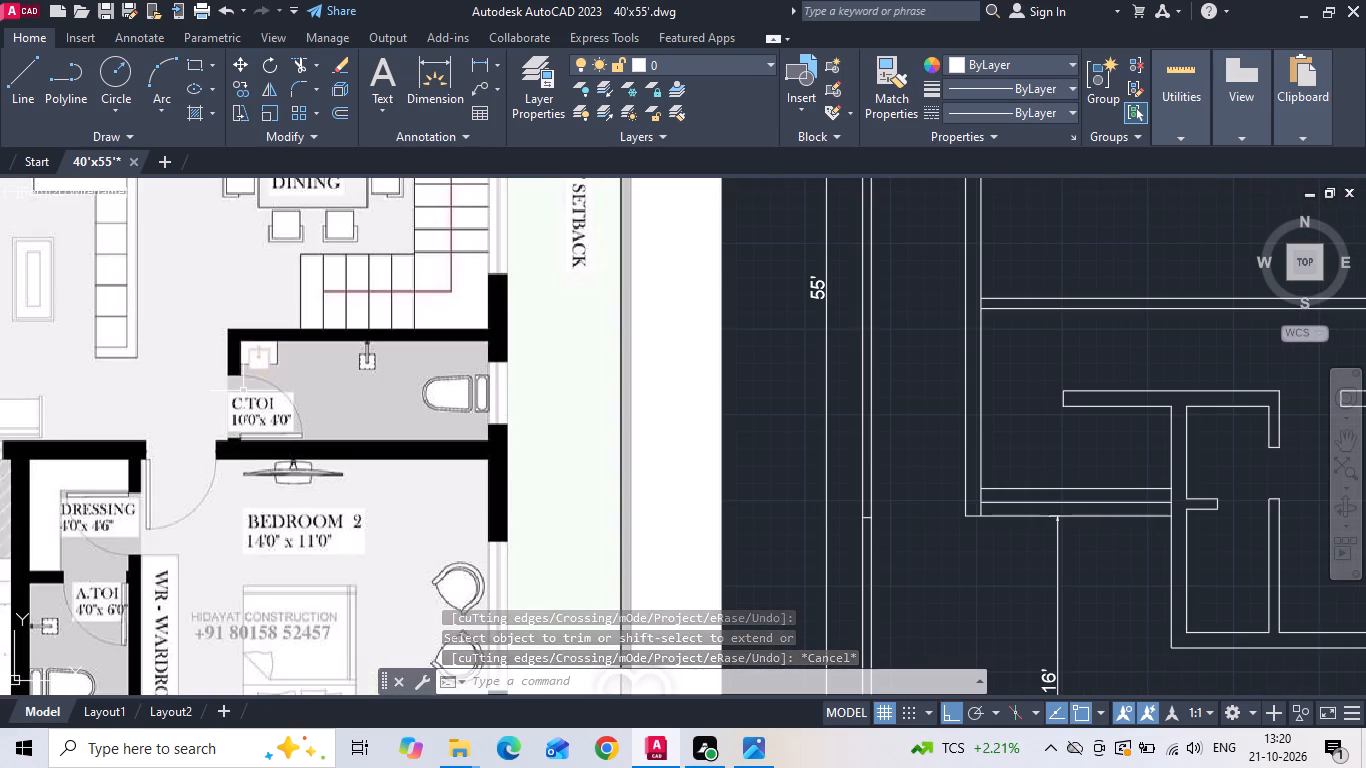
text(o 10')
key(Return)
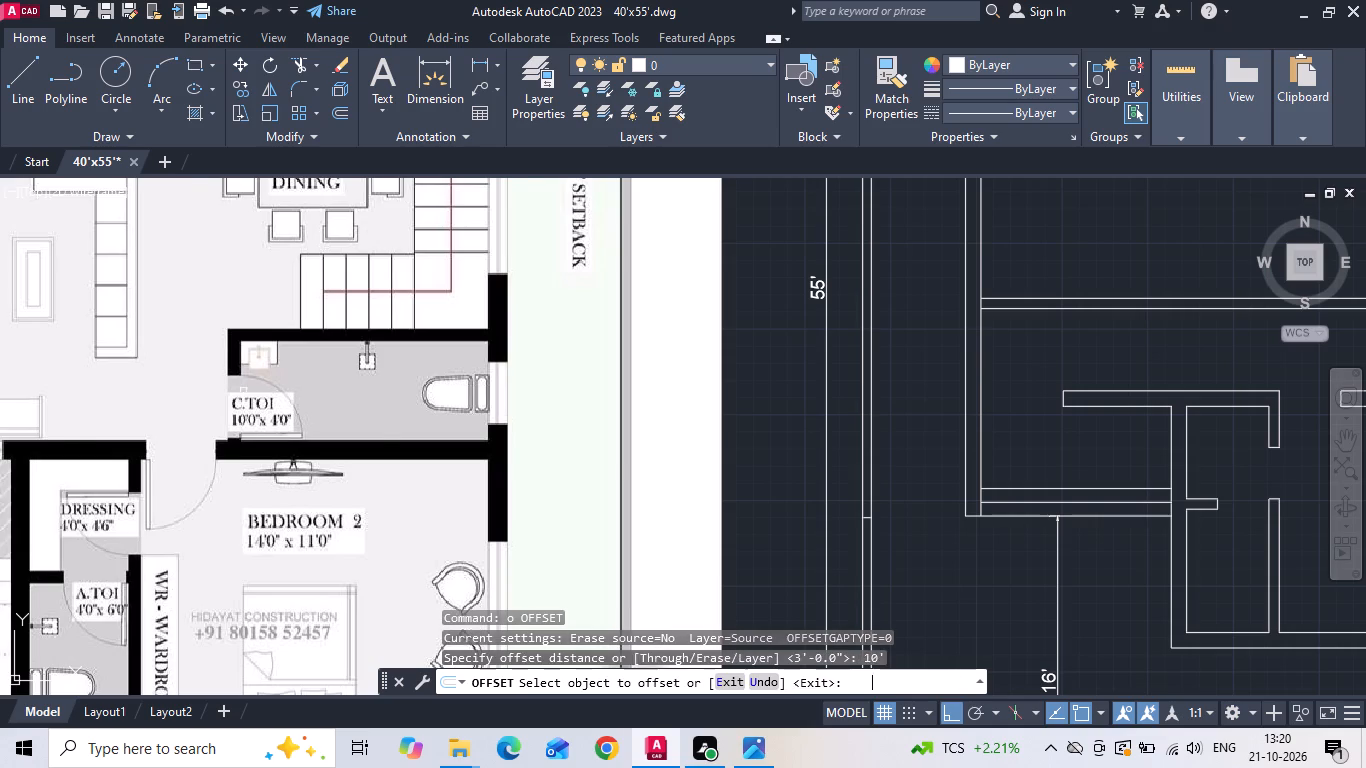
scroll(222, 390, down, 1)
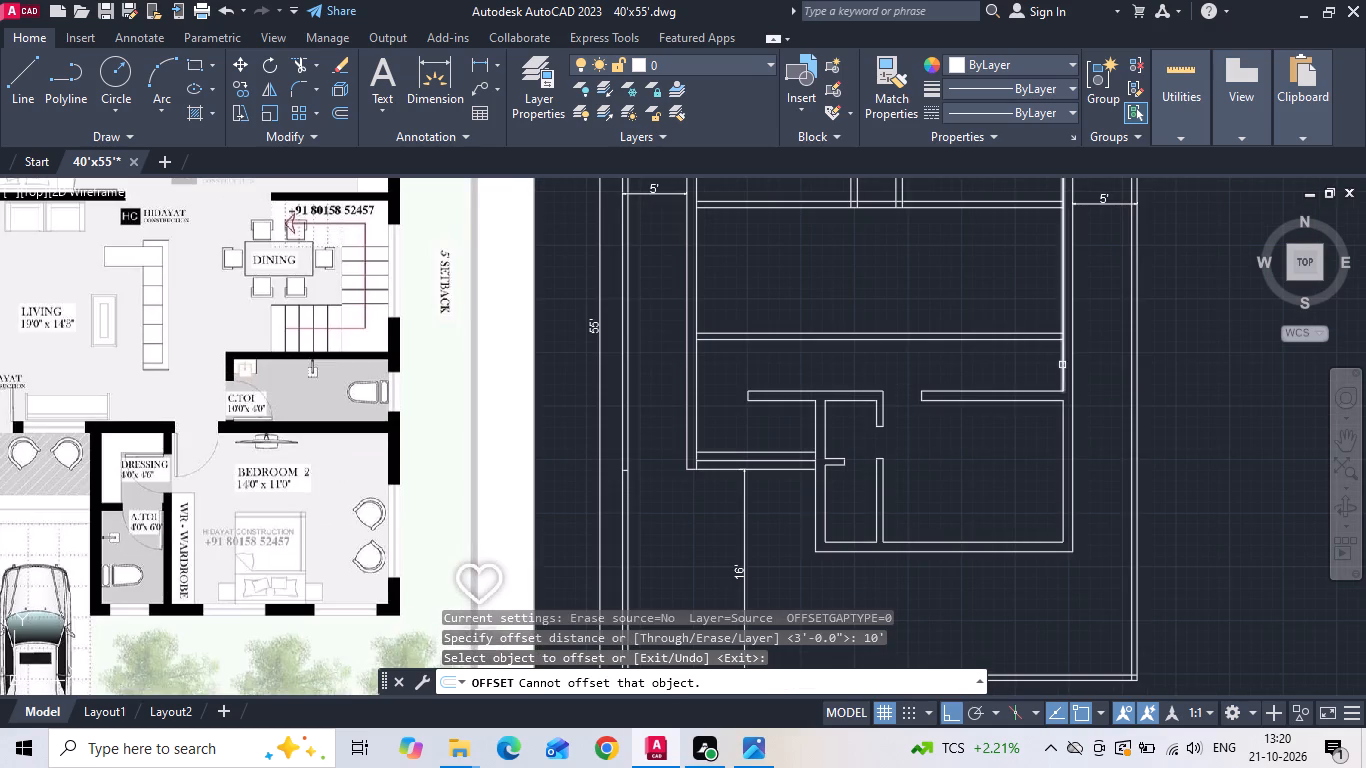
drag(1062, 365, 1052, 364)
click(950, 366)
text(o)
key(space)
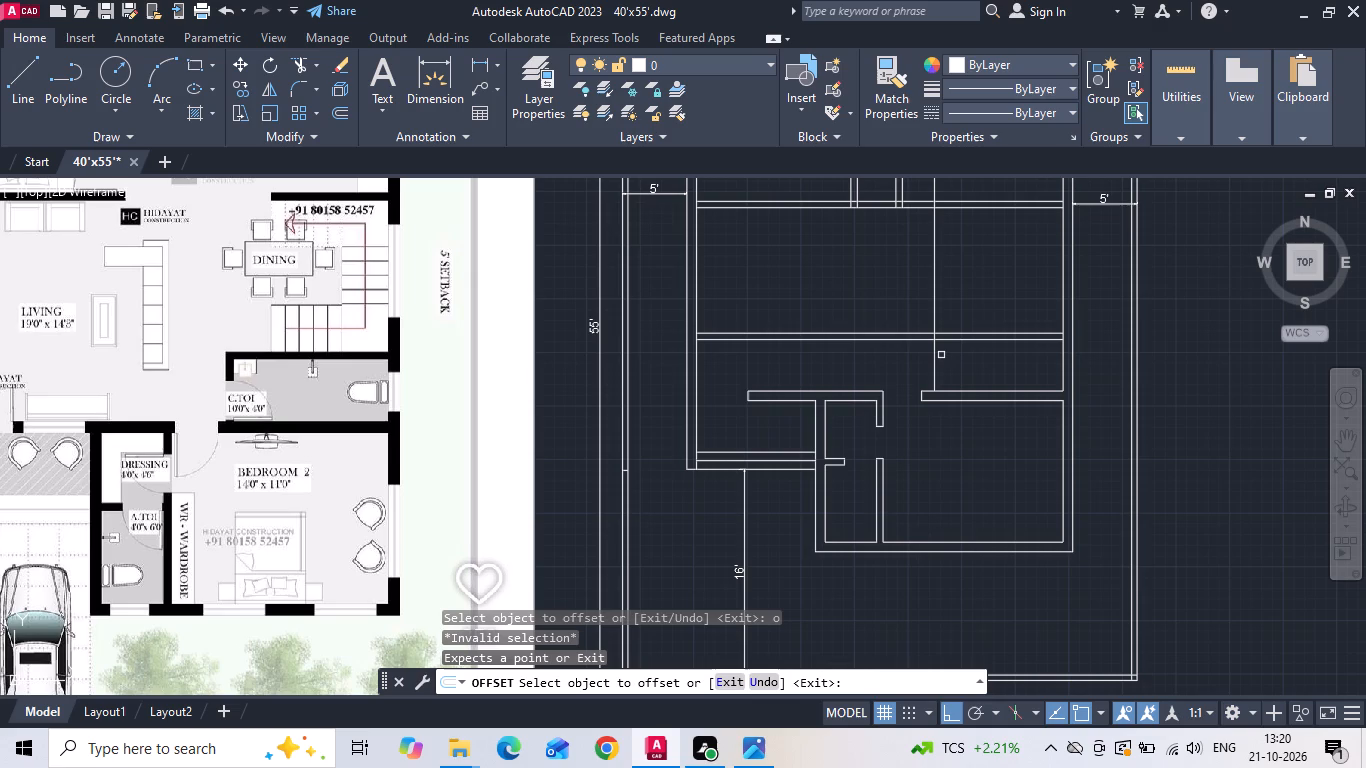
scroll(940, 354, up, 1)
key(Escape)
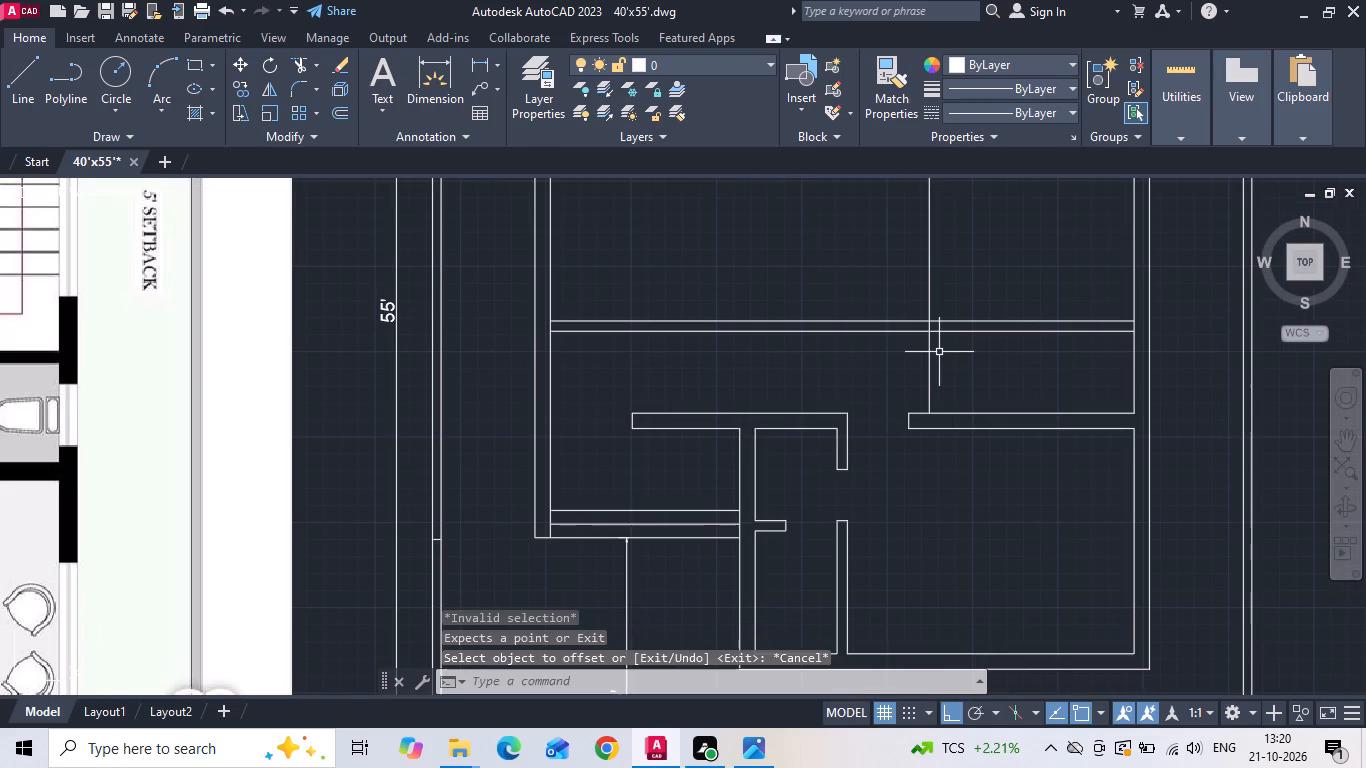
Offset the common toilet's new side line 6" toward the living room for the wall thickness.
text(o 6)
key(space)
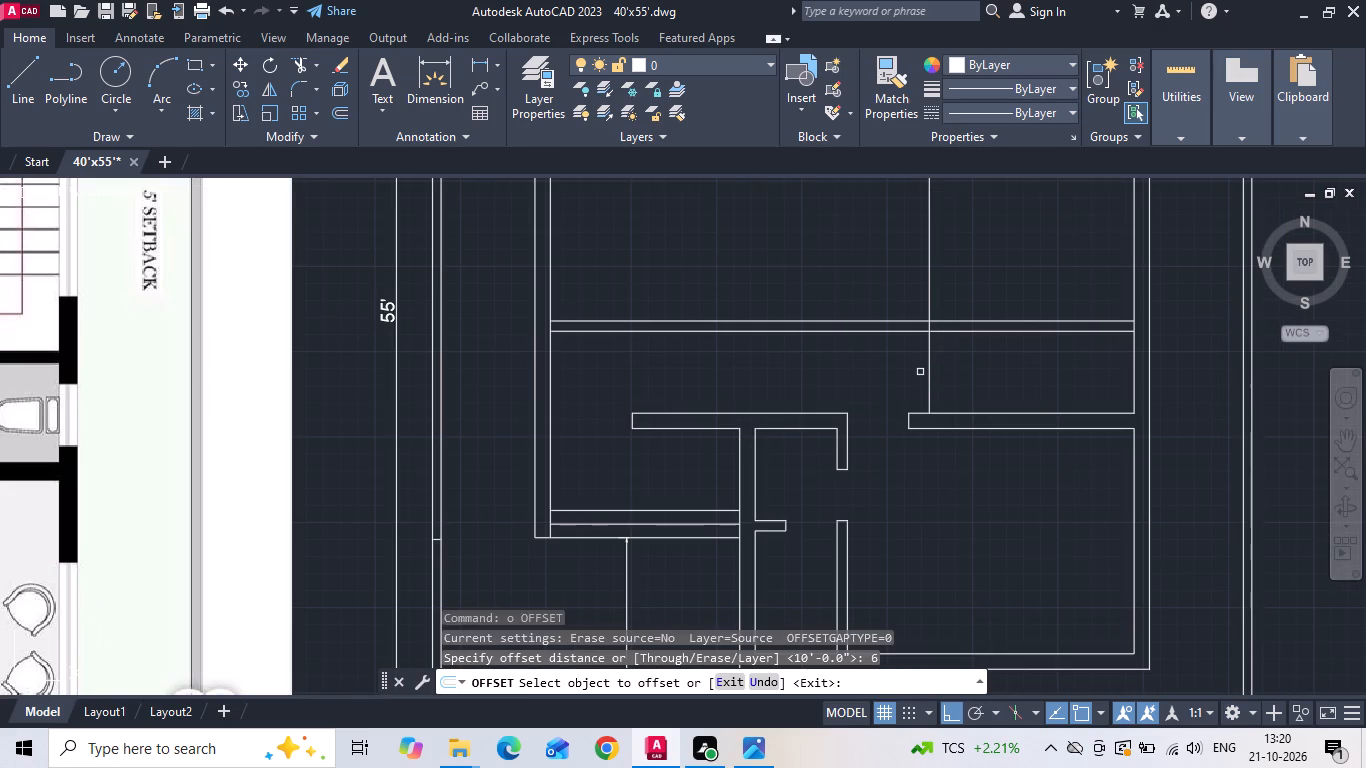
click(930, 358)
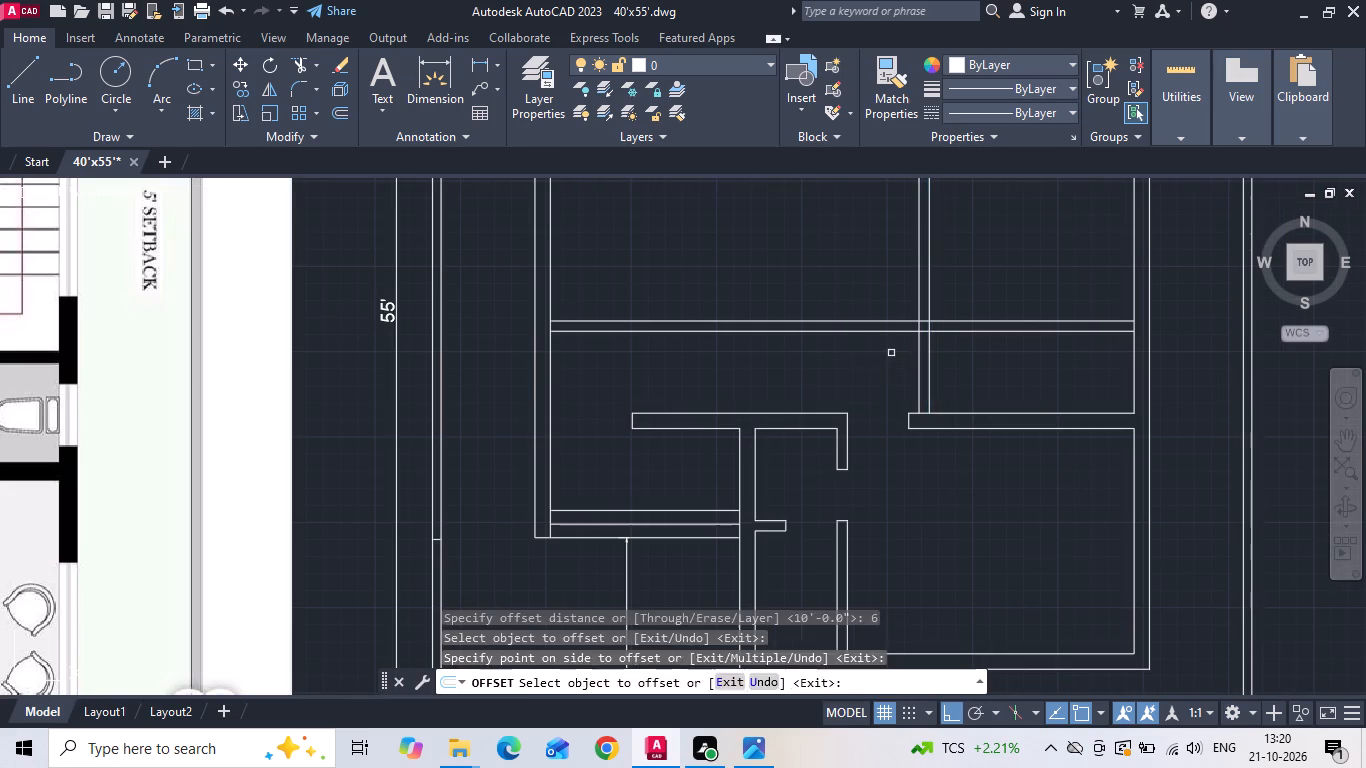
click(891, 353)
key(Escape)
Trim the common toilet's side and top wall lines at their corner, removing the parts above the toilet and across the living room.
key(t)
key(r)
key(space)
drag(945, 253, 857, 357)
middle_drag(853, 353, 960, 313)
scroll(963, 313, down, 1)
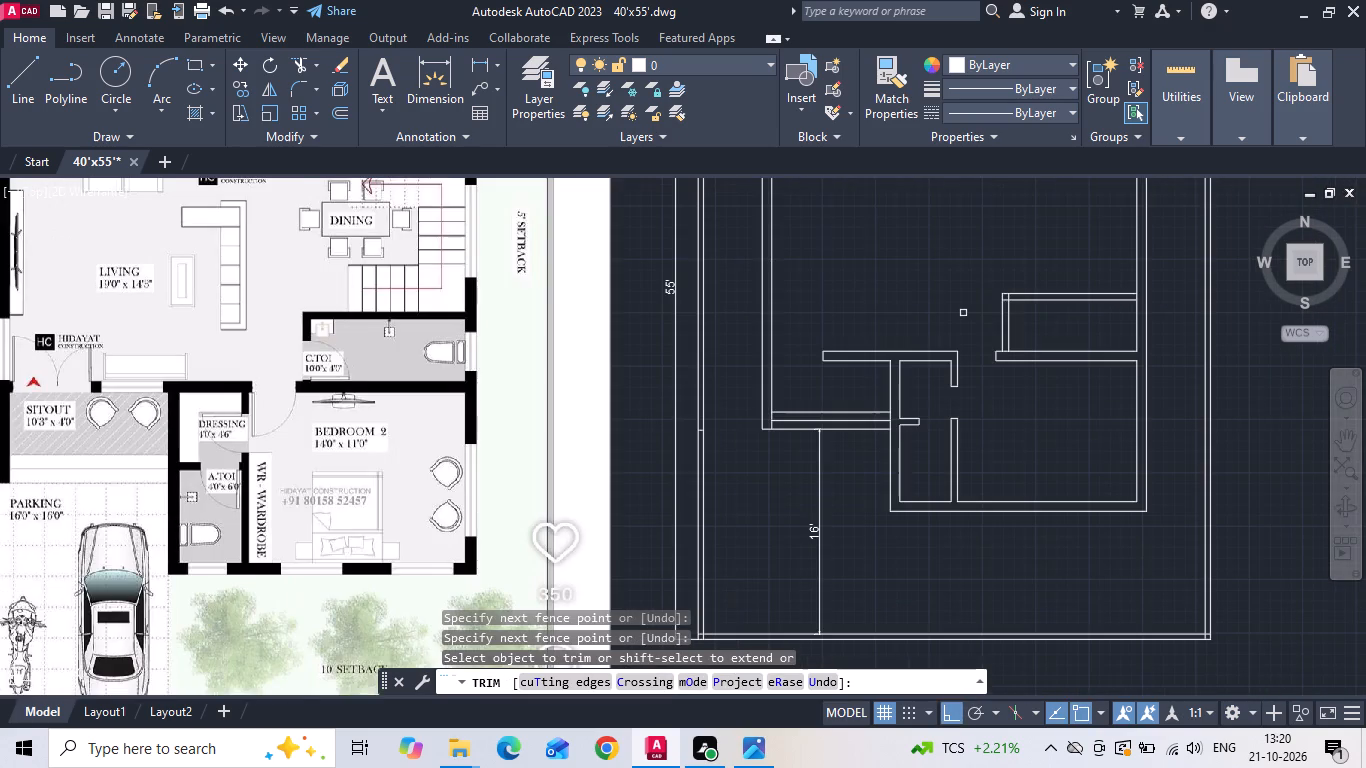
scroll(963, 313, up, 1)
key(Escape)
Offset the common toilet's bottom wall line 2'6" upward to mark its door opening.
text(o 2'6)
key(space)
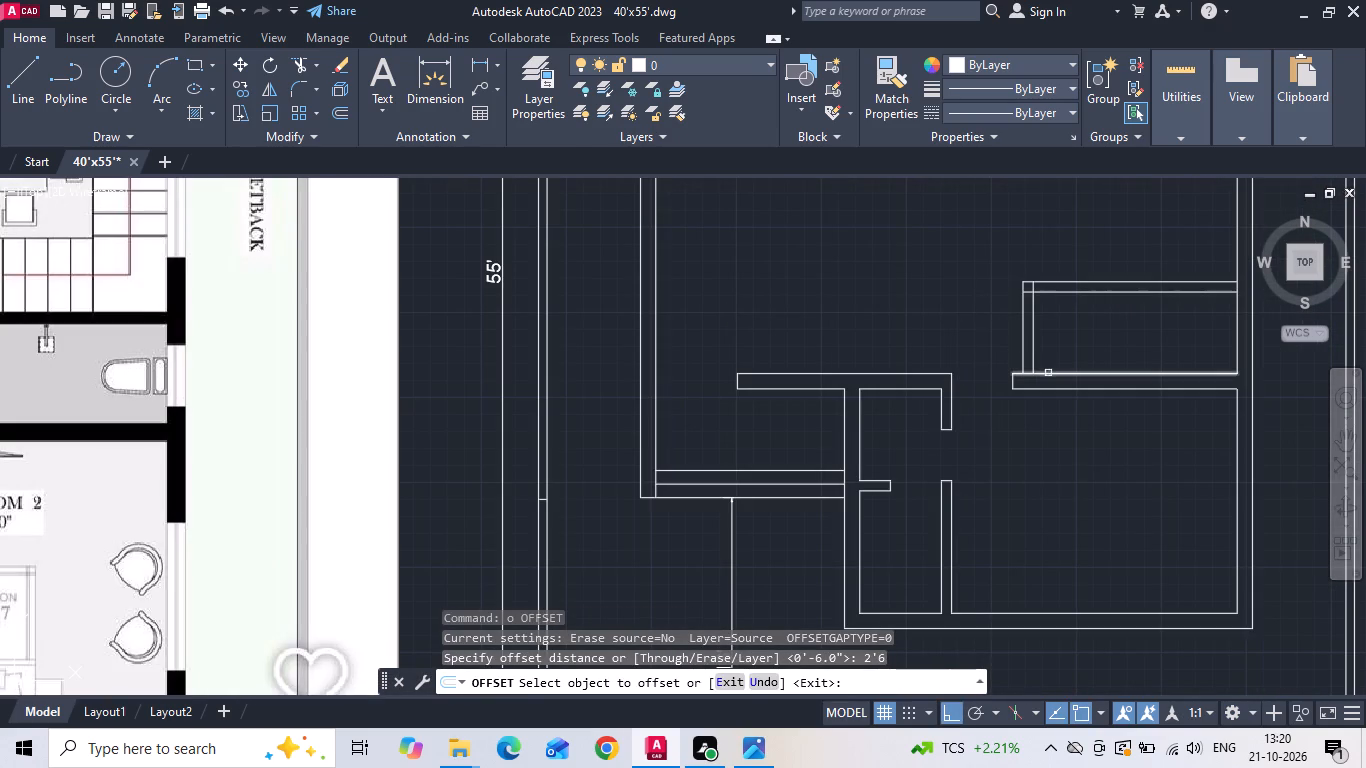
drag(1048, 373, 1050, 361)
click(1057, 337)
key(Escape)
Trim the toilet's side wall to the 2'6" door opening and clean up the offset line and wall-junction leftovers.
key(t)
key(r)
key(space)
drag(1013, 351, 1016, 351)
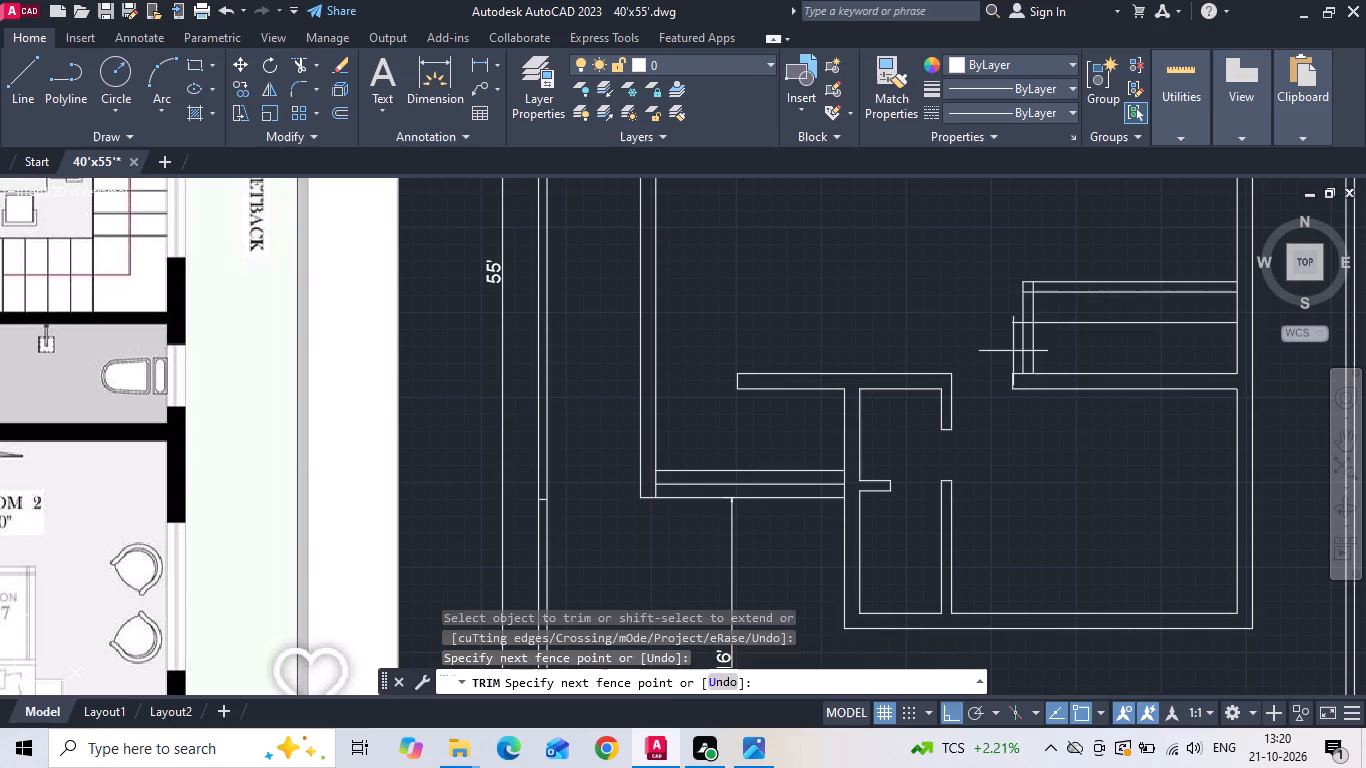
drag(1016, 351, 1099, 318)
scroll(1236, 290, up, 2)
click(1235, 288)
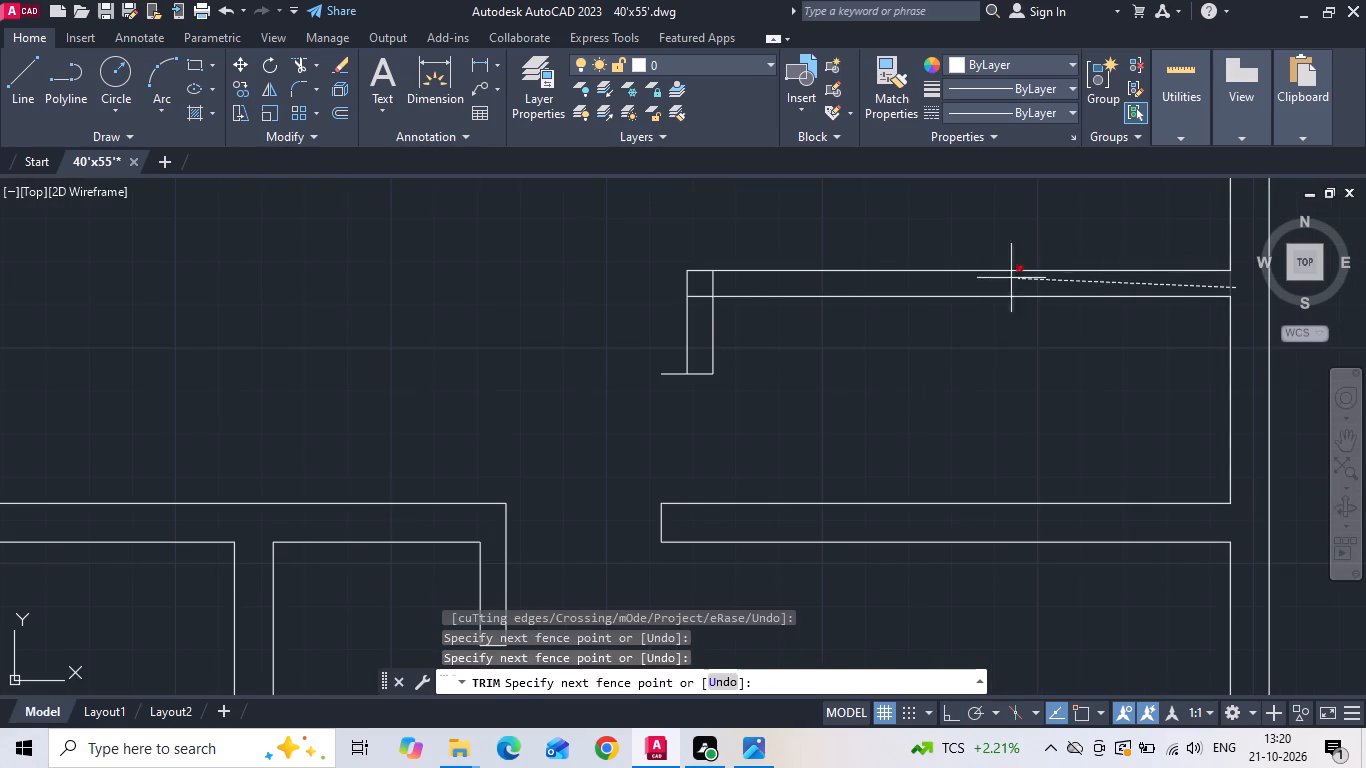
click(702, 284)
click(702, 292)
click(701, 310)
drag(667, 394, 669, 372)
click(669, 345)
scroll(661, 428, down, 3)
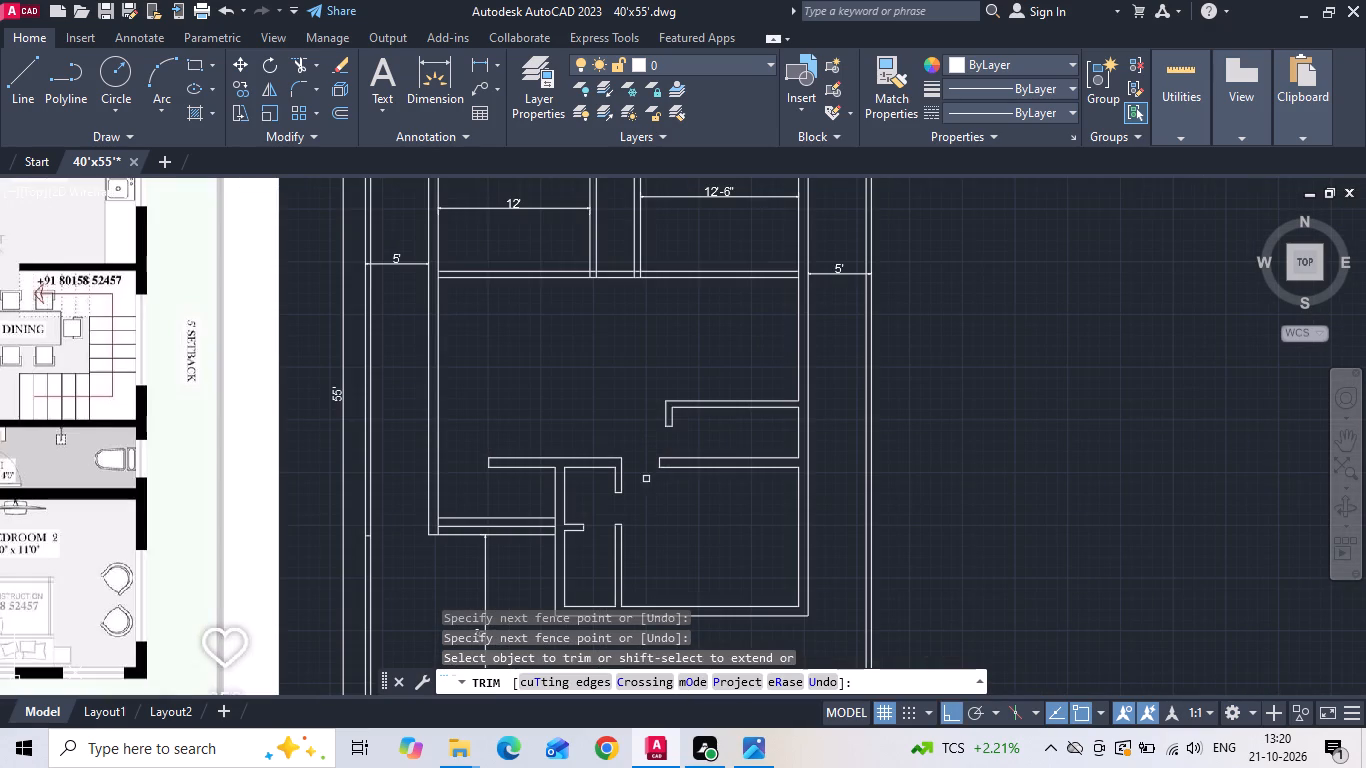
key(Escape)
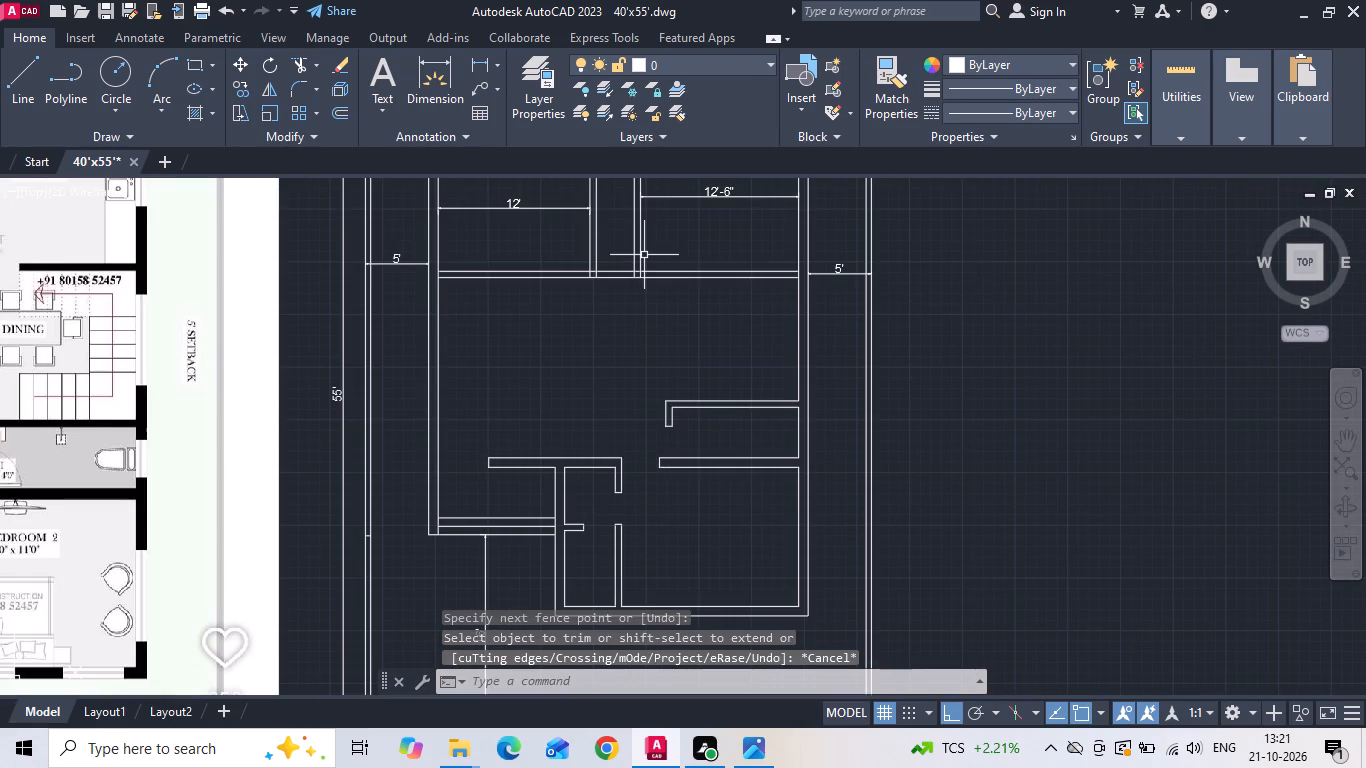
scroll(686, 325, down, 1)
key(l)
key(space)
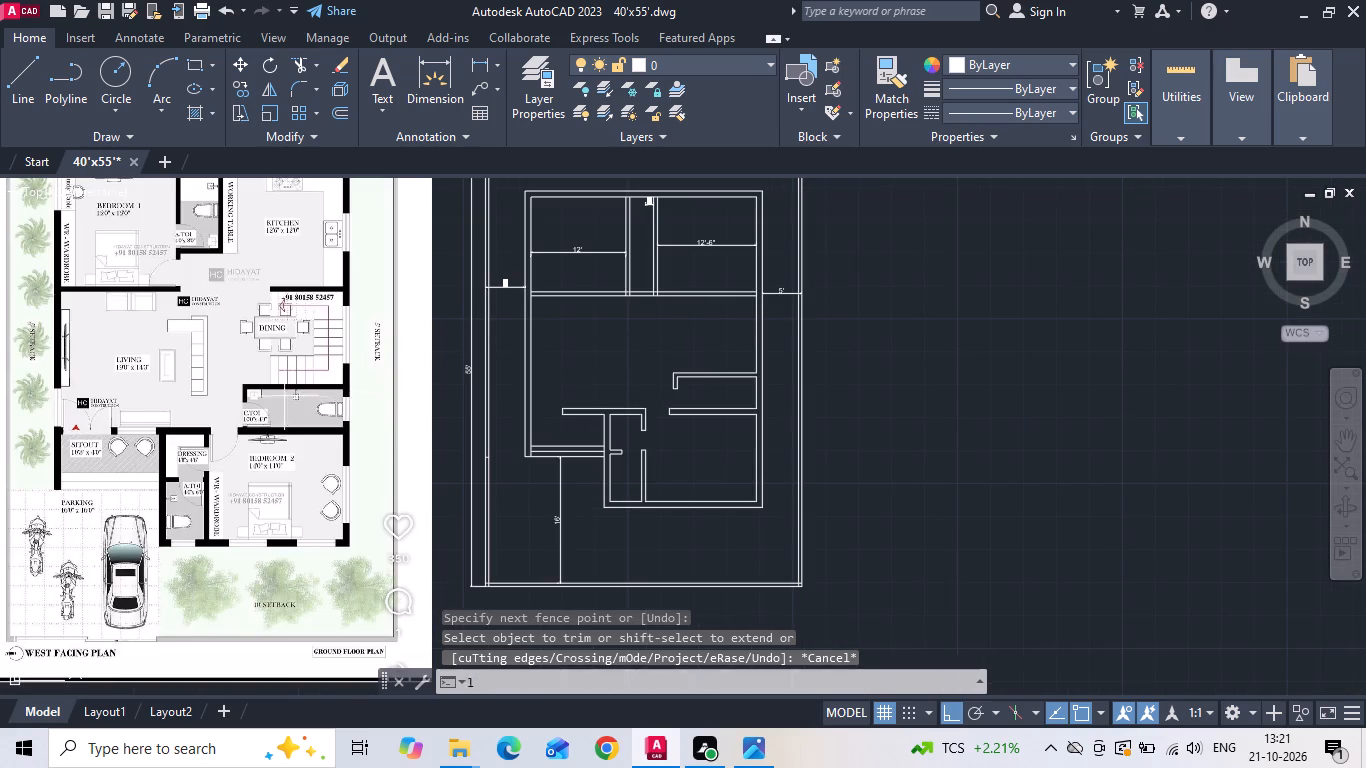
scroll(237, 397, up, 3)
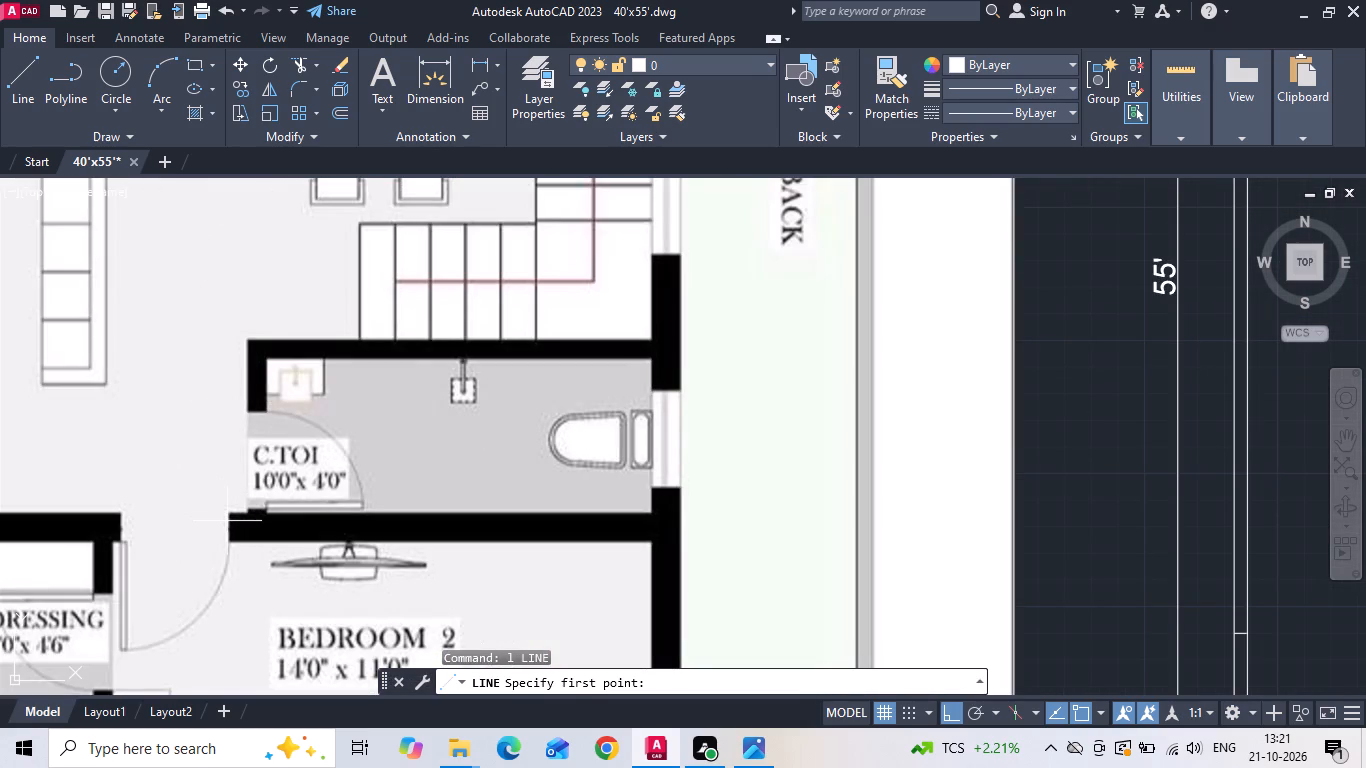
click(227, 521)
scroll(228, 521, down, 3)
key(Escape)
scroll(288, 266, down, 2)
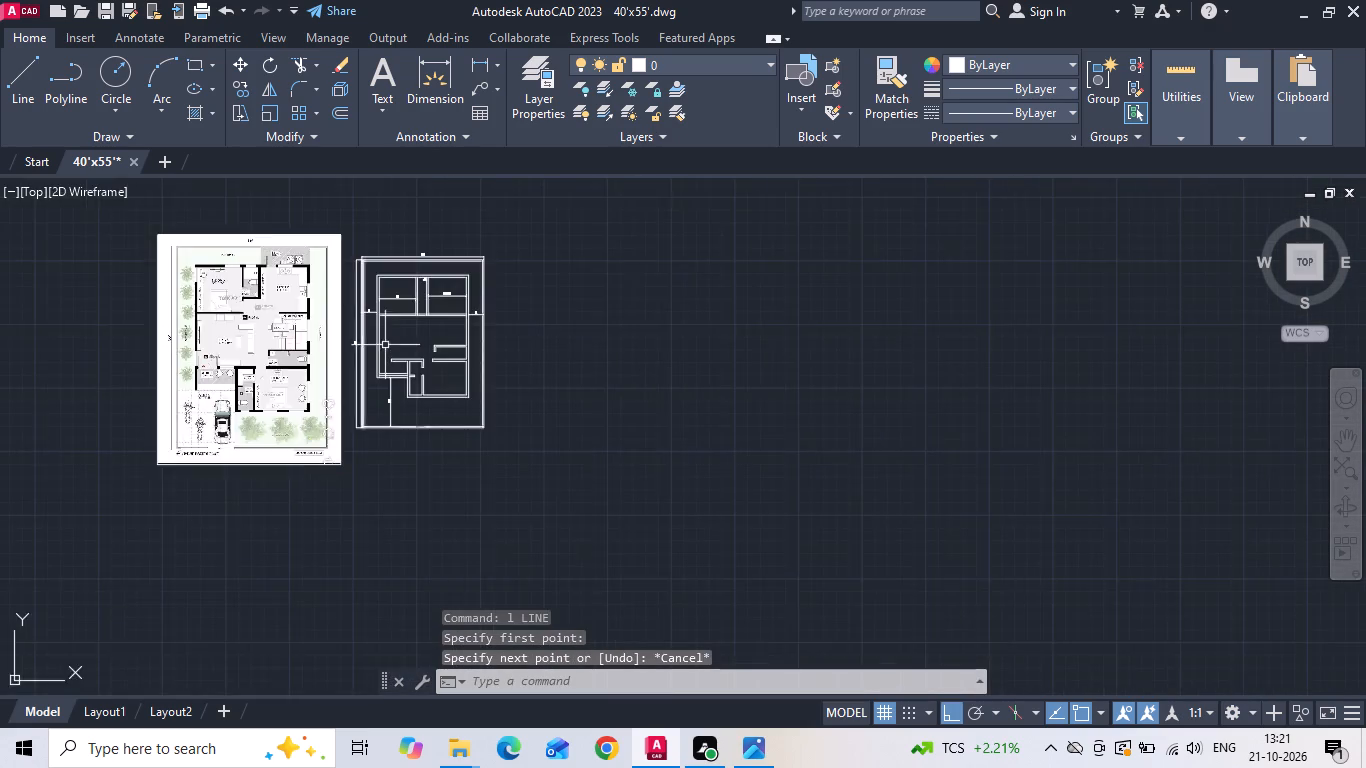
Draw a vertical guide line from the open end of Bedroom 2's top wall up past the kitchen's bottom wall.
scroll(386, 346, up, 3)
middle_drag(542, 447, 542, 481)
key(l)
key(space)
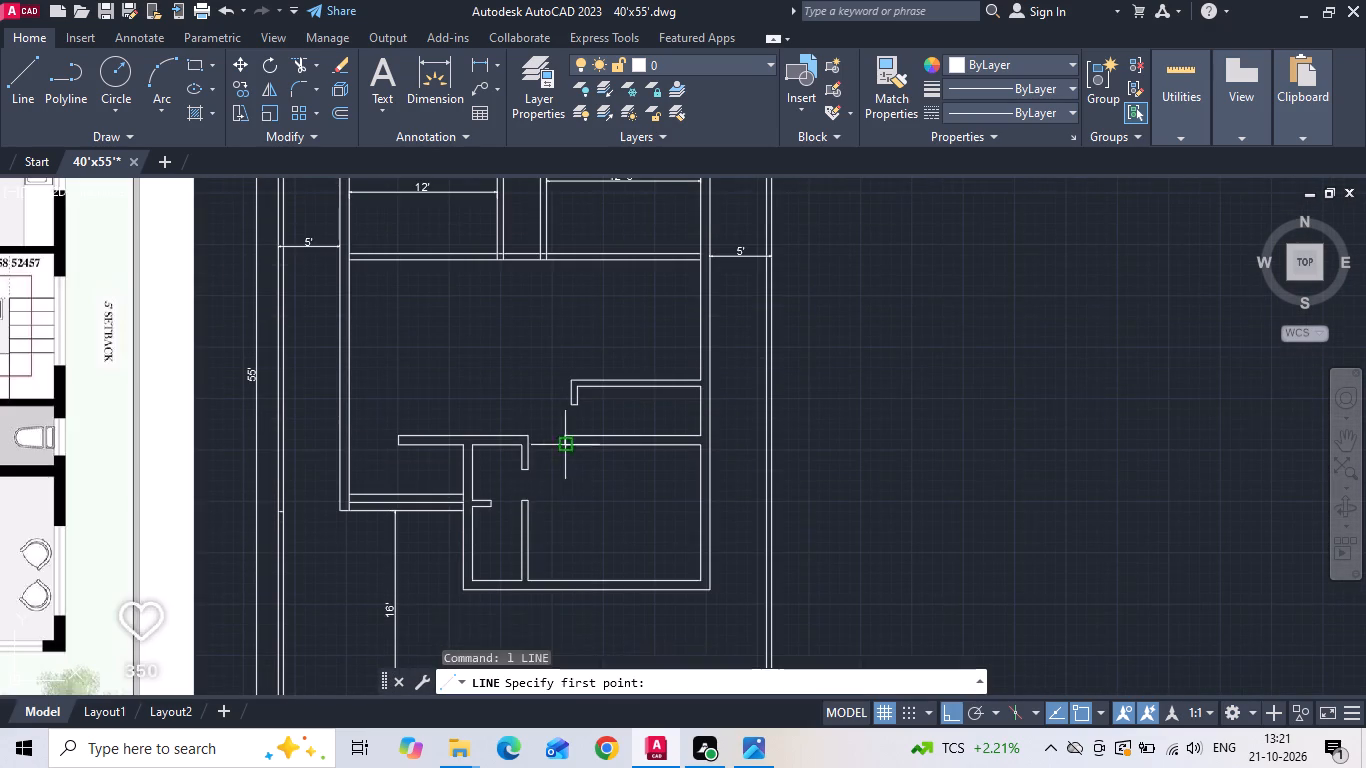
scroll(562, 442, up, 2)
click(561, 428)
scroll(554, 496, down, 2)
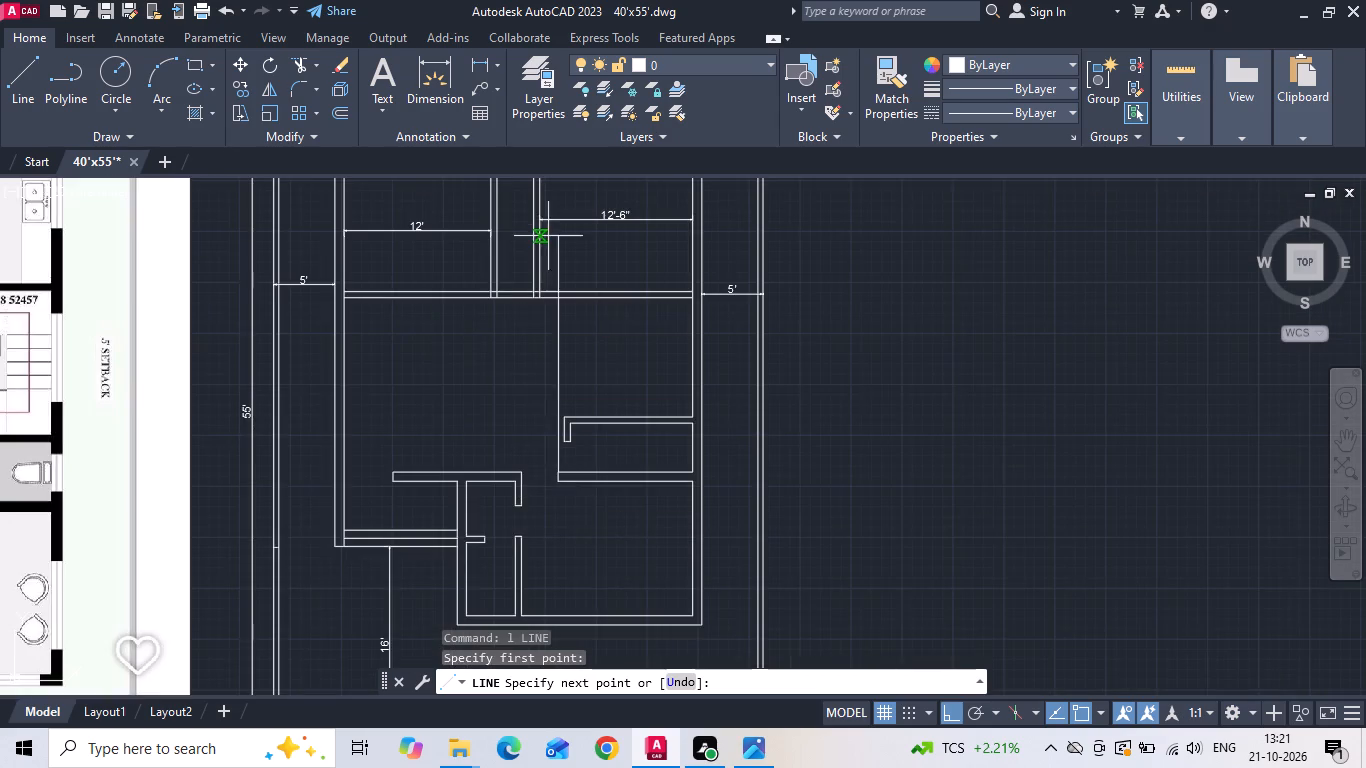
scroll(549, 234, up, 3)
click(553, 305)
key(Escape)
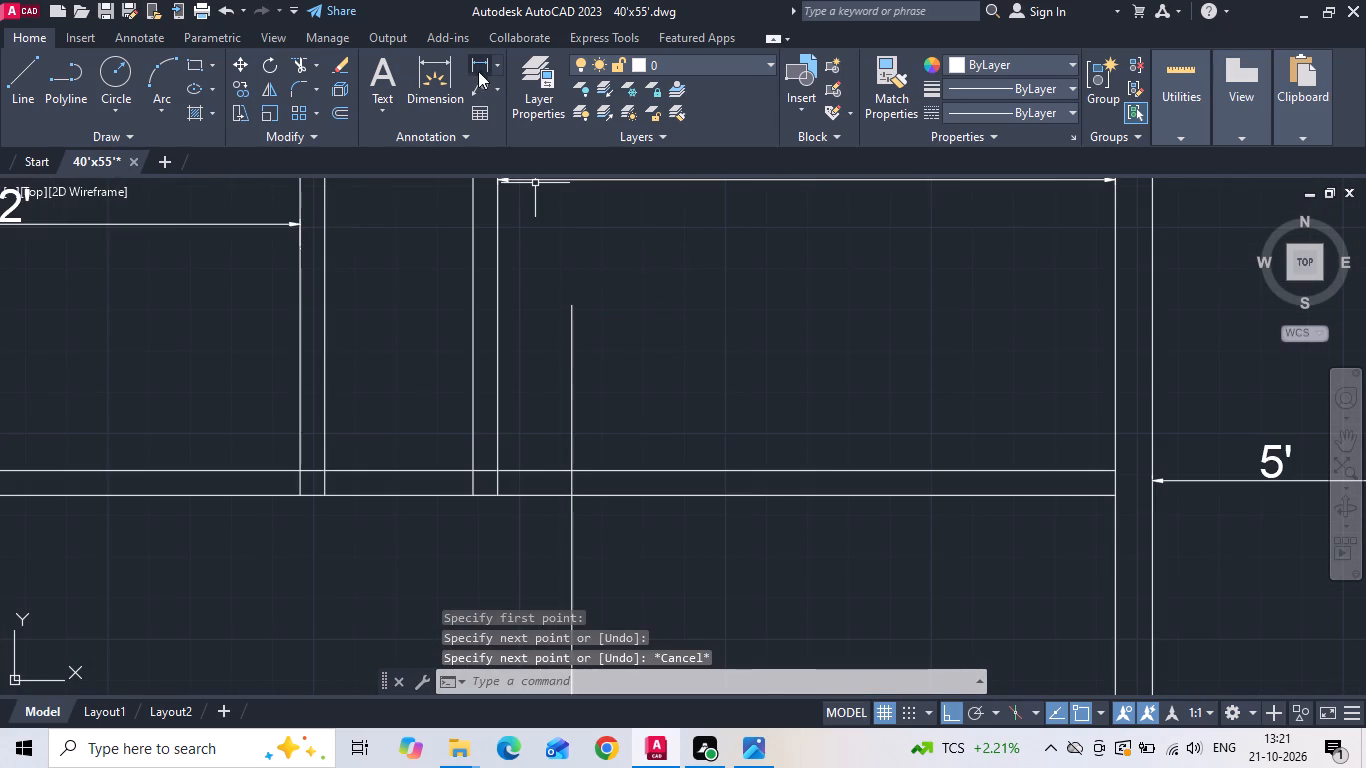
Measure the horizontal gap between the kitchen's side wall and the vertical guide line.
click(478, 68)
click(503, 471)
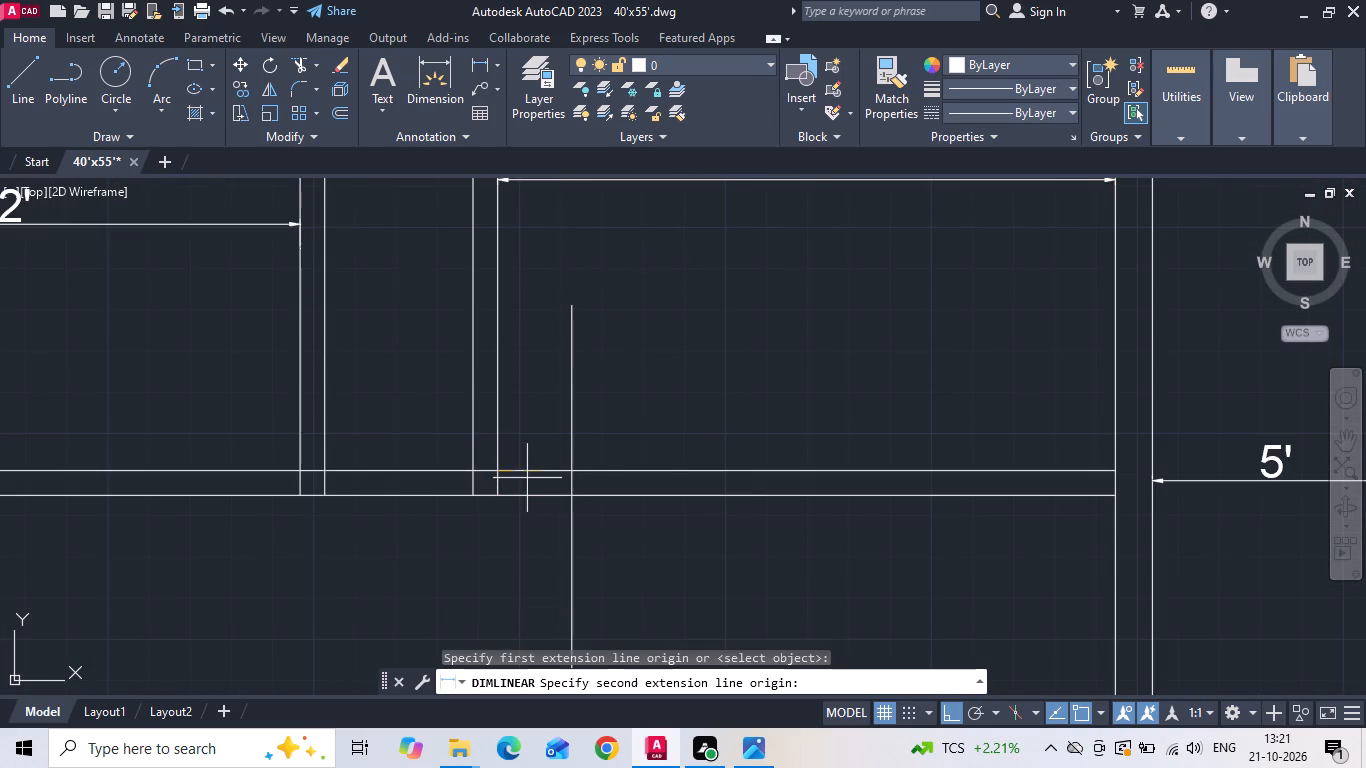
click(572, 473)
key(Escape)
scroll(587, 266, down, 2)
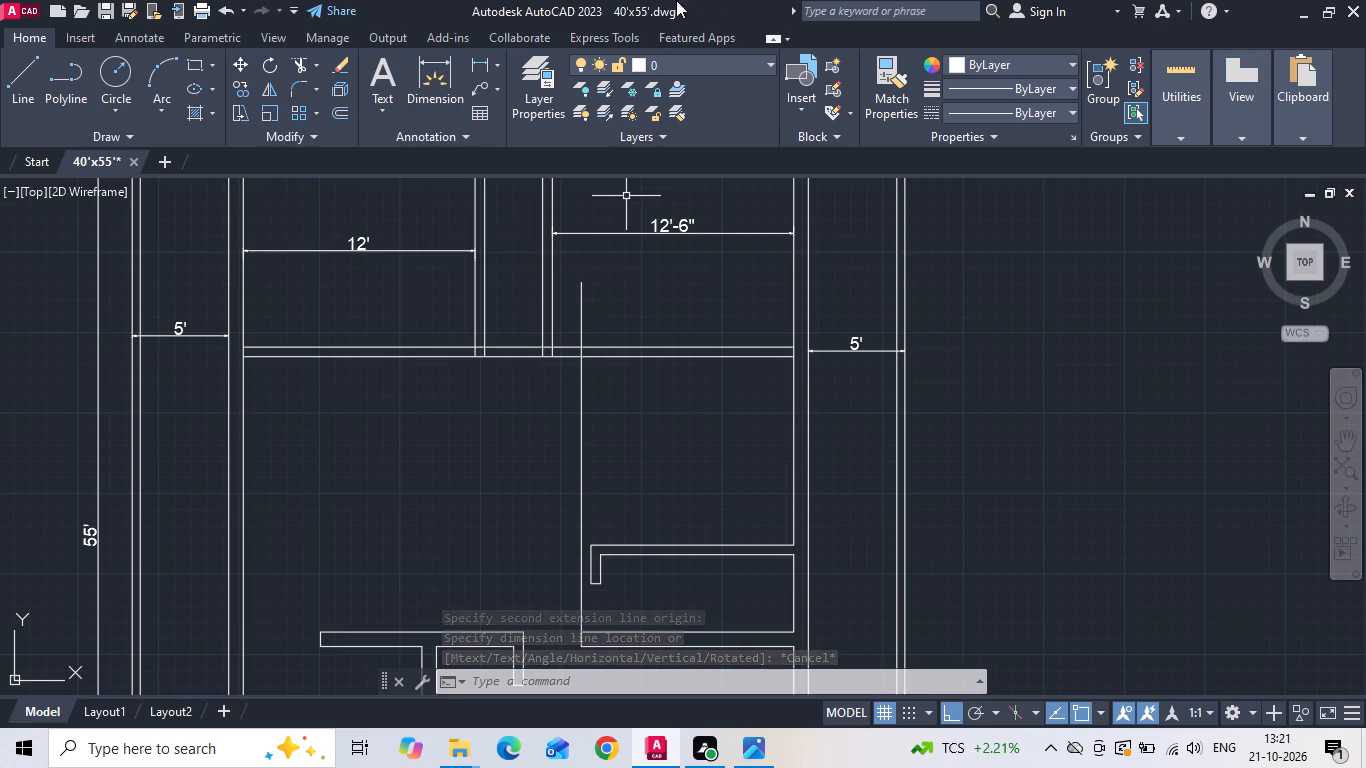
scroll(685, 271, down, 2)
key(Escape)
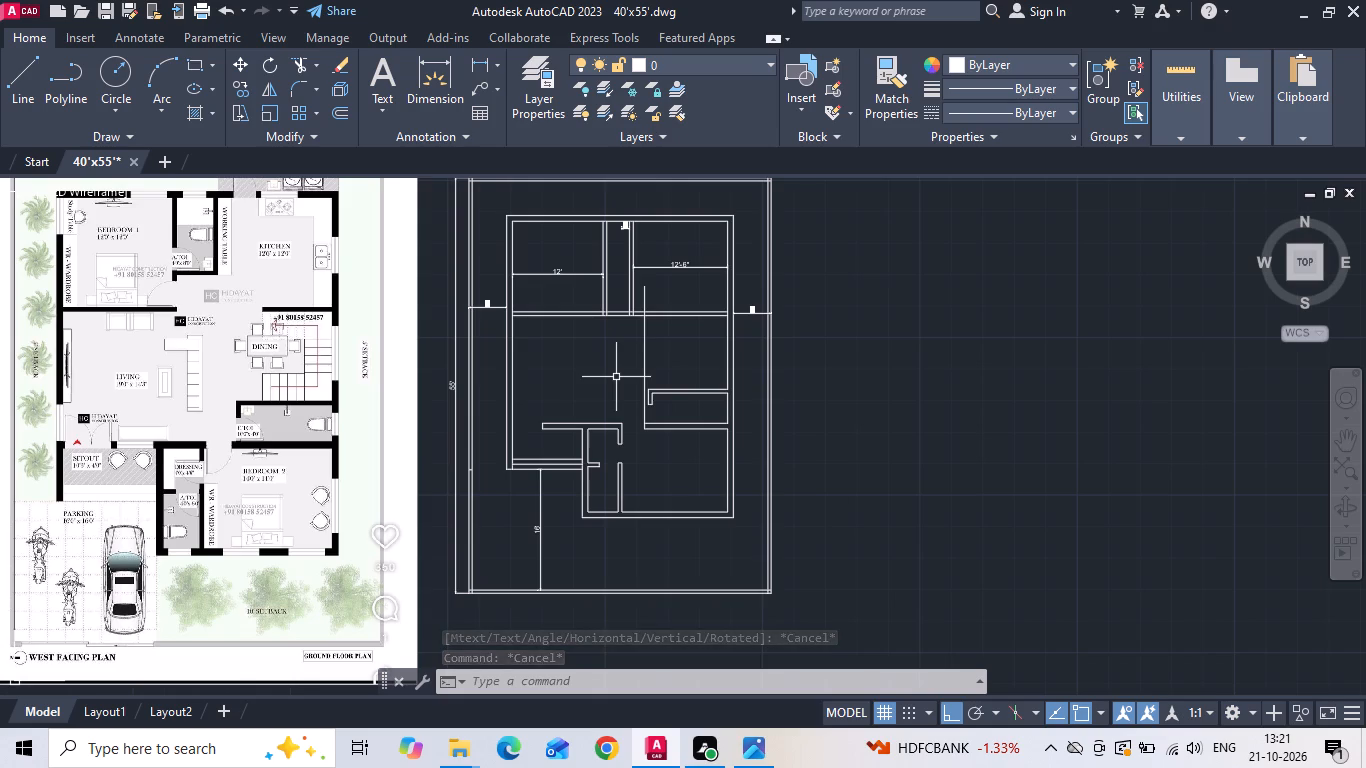
key(Escape)
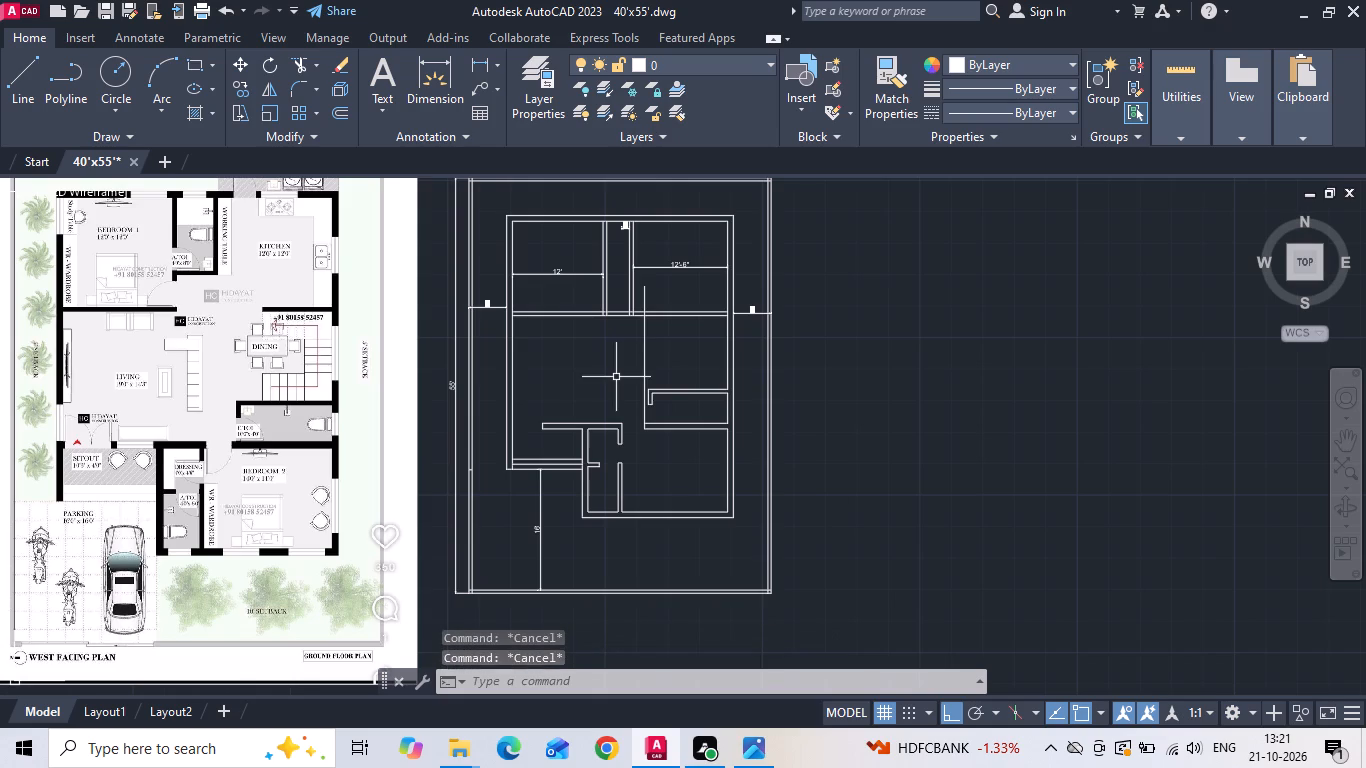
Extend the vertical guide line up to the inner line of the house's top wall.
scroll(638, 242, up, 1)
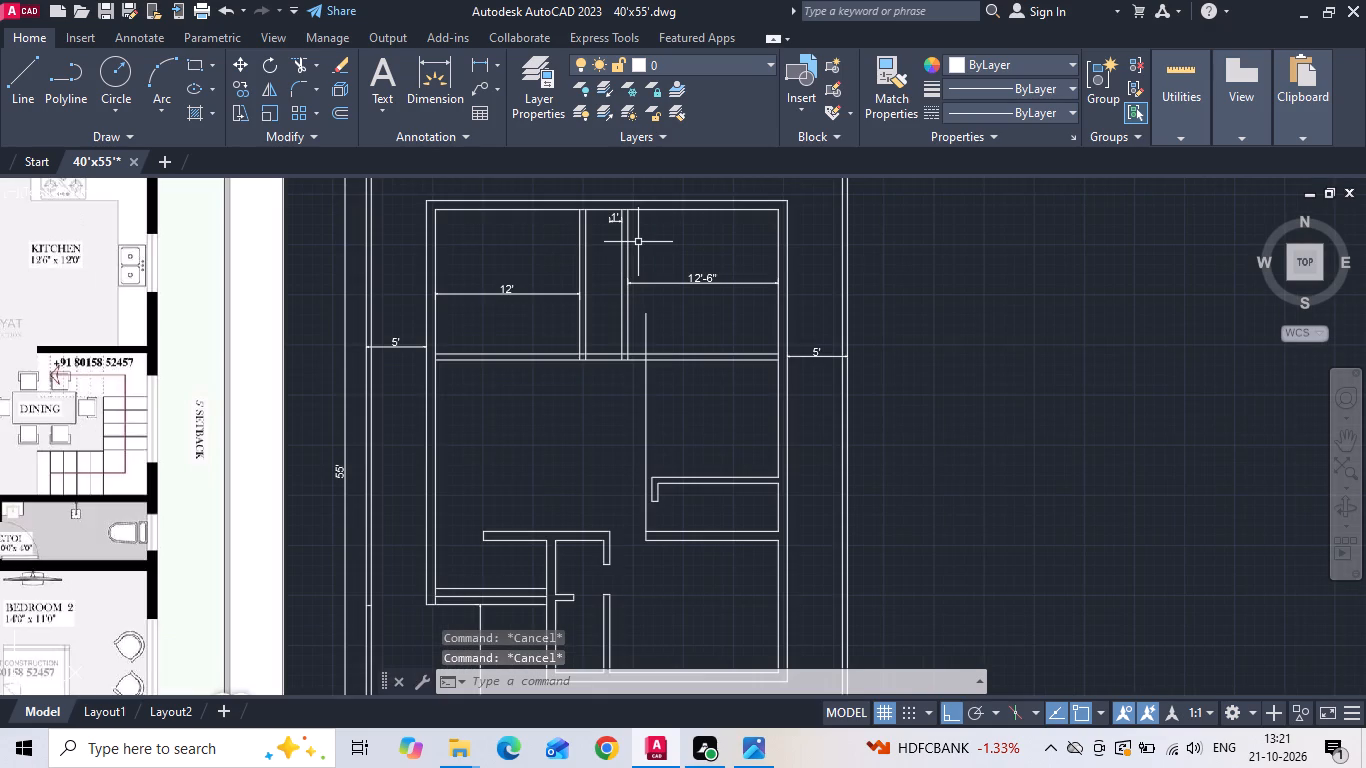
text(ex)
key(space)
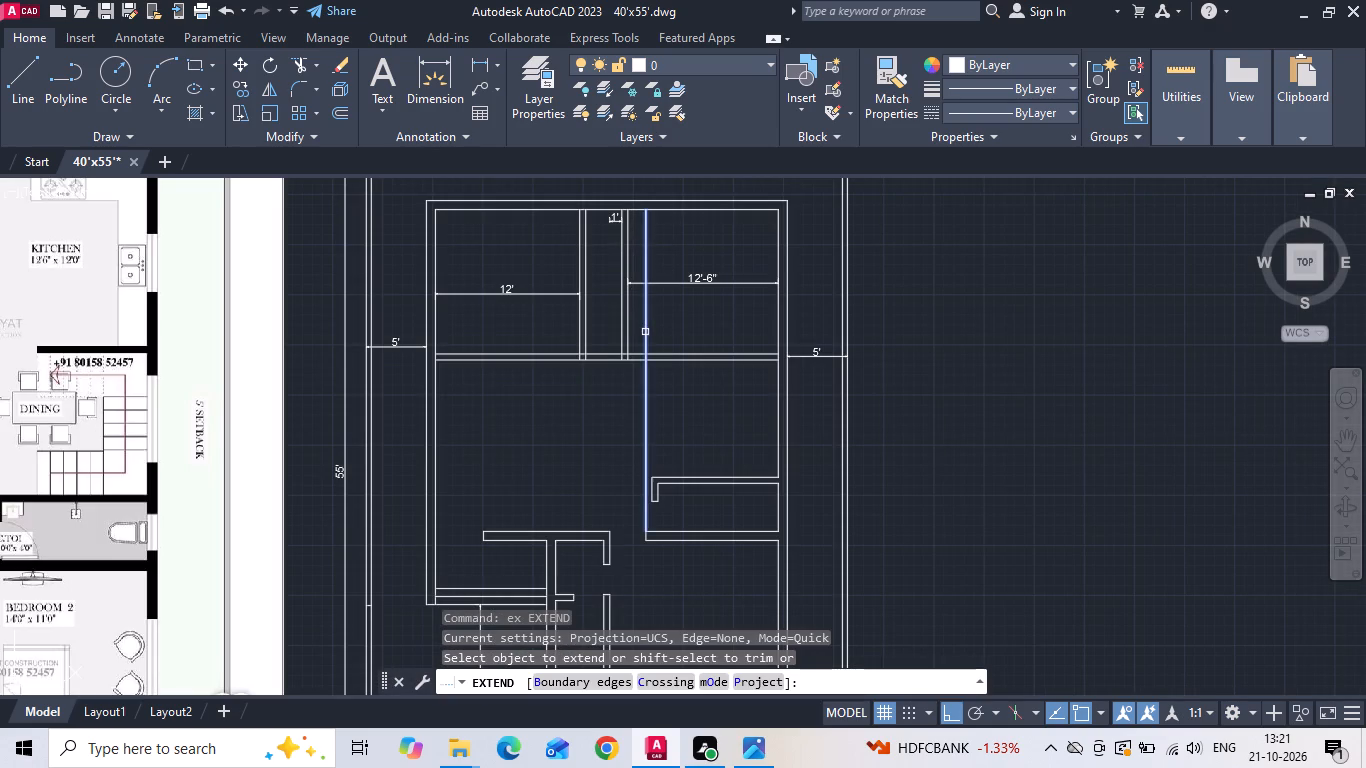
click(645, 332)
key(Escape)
Examine the kitchen, attached toilet, dining and living layout in the reference plan against the drawn walls.
middle_drag(632, 258, 881, 271)
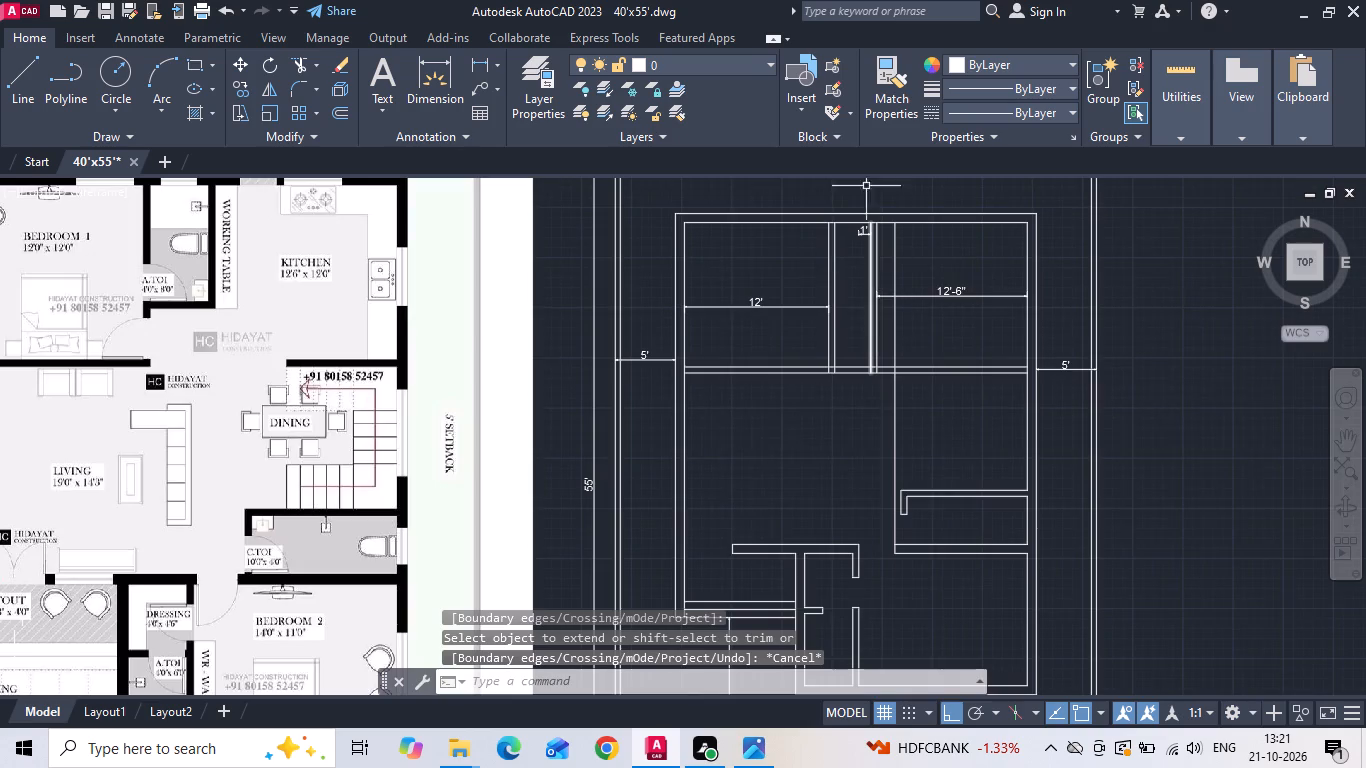
scroll(867, 184, up, 4)
scroll(873, 309, down, 3)
scroll(531, 385, down, 1)
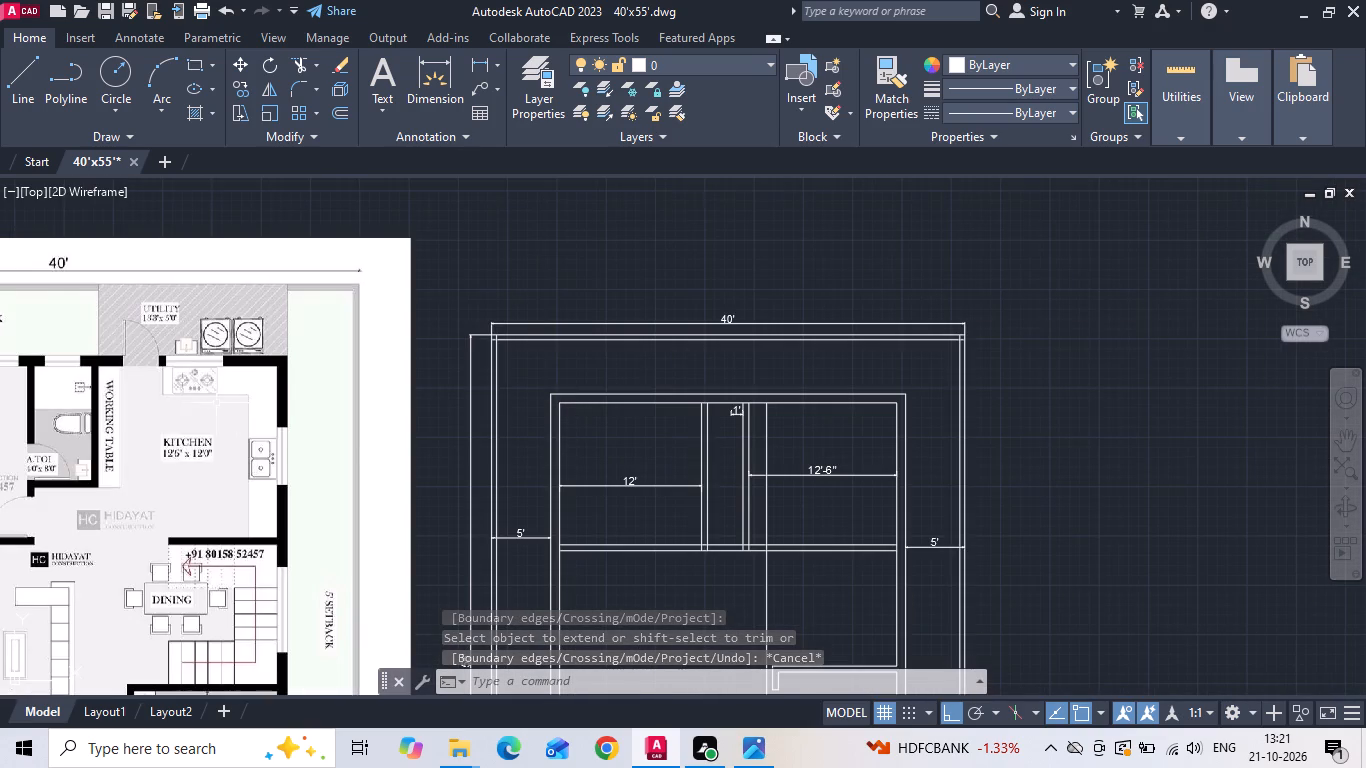
scroll(72, 434, up, 1)
middle_drag(74, 431, 184, 398)
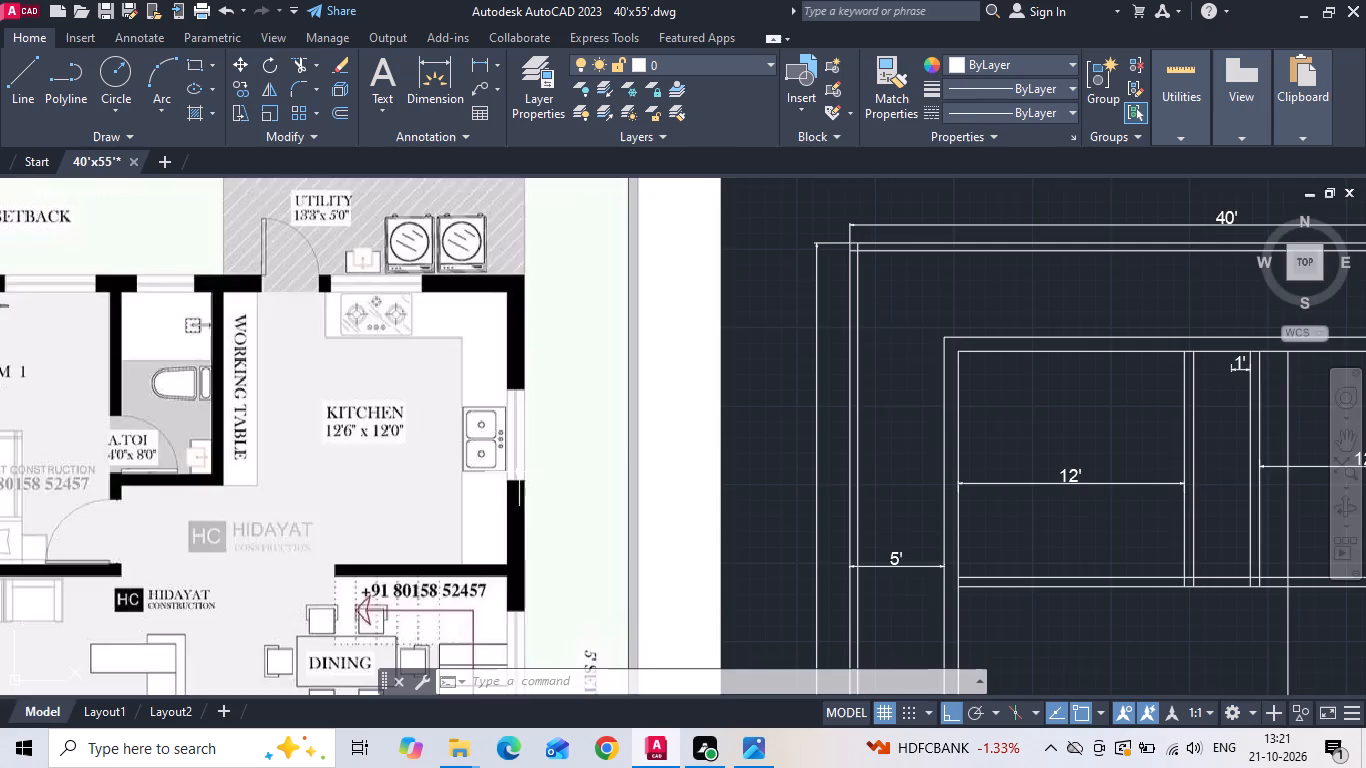
middle_drag(520, 475, 594, 365)
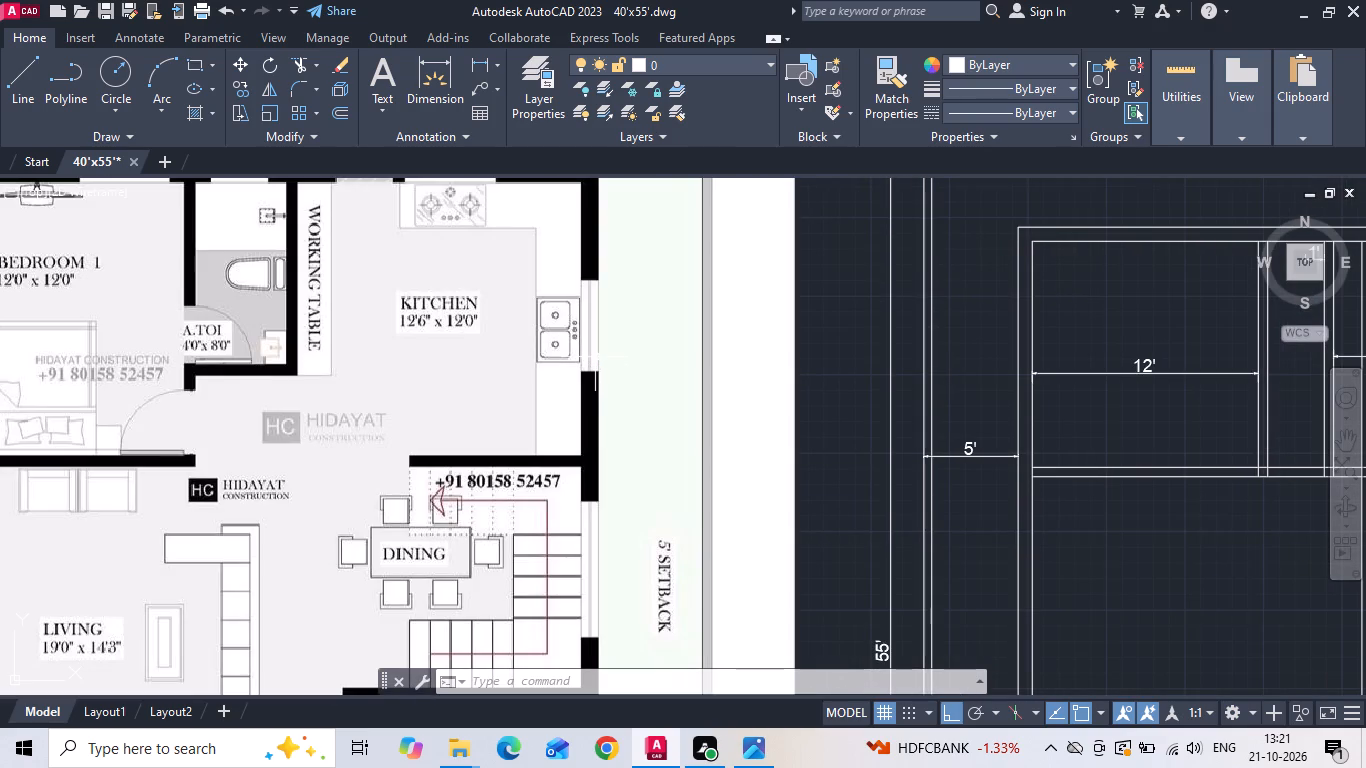
scroll(595, 357, down, 2)
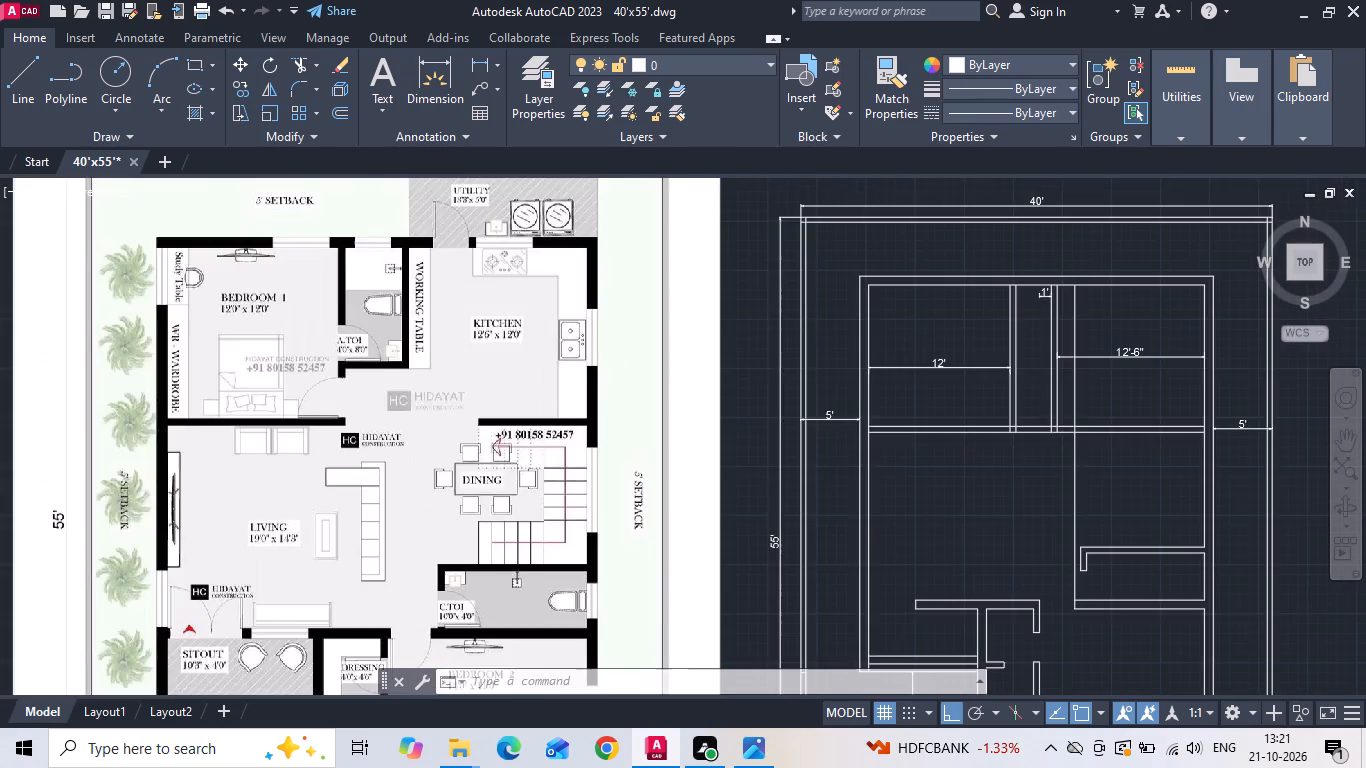
scroll(416, 396, up, 1)
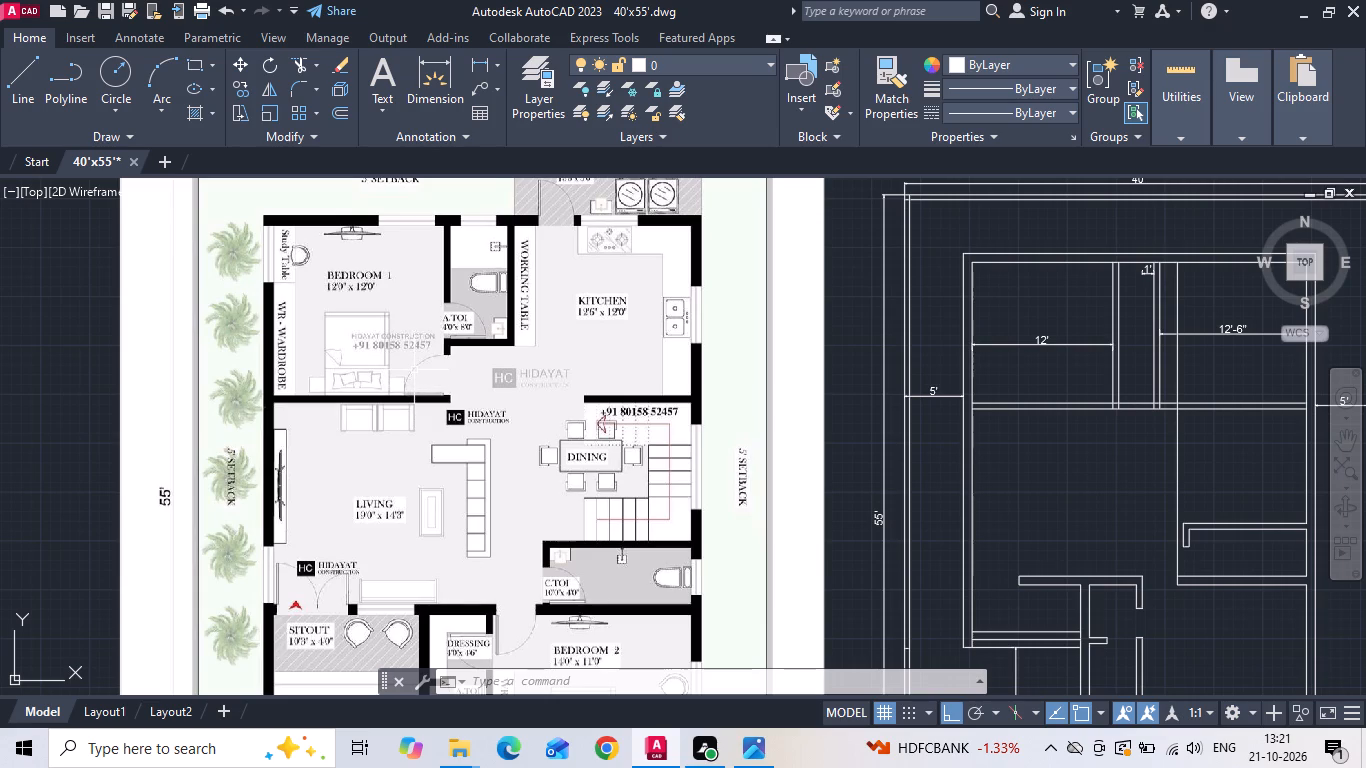
scroll(158, 446, up, 2)
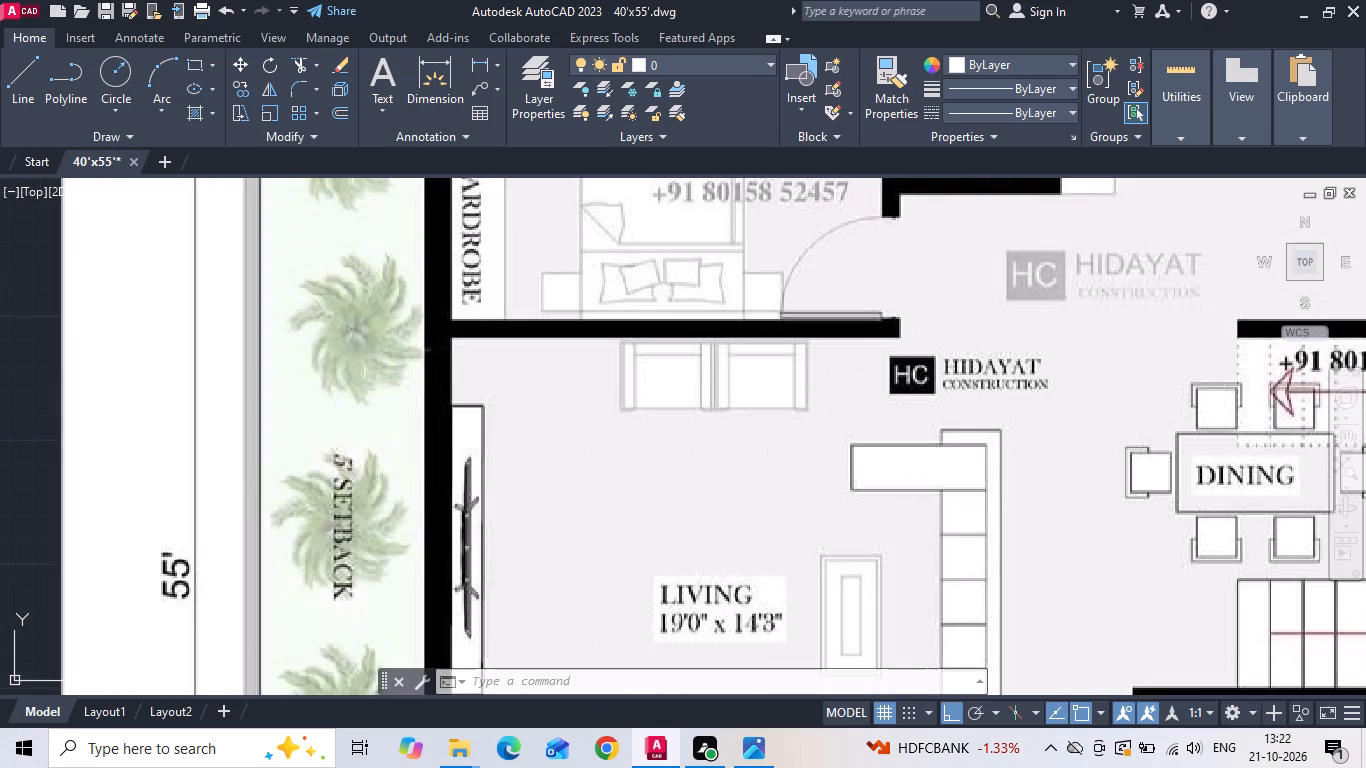
scroll(158, 447, down, 2)
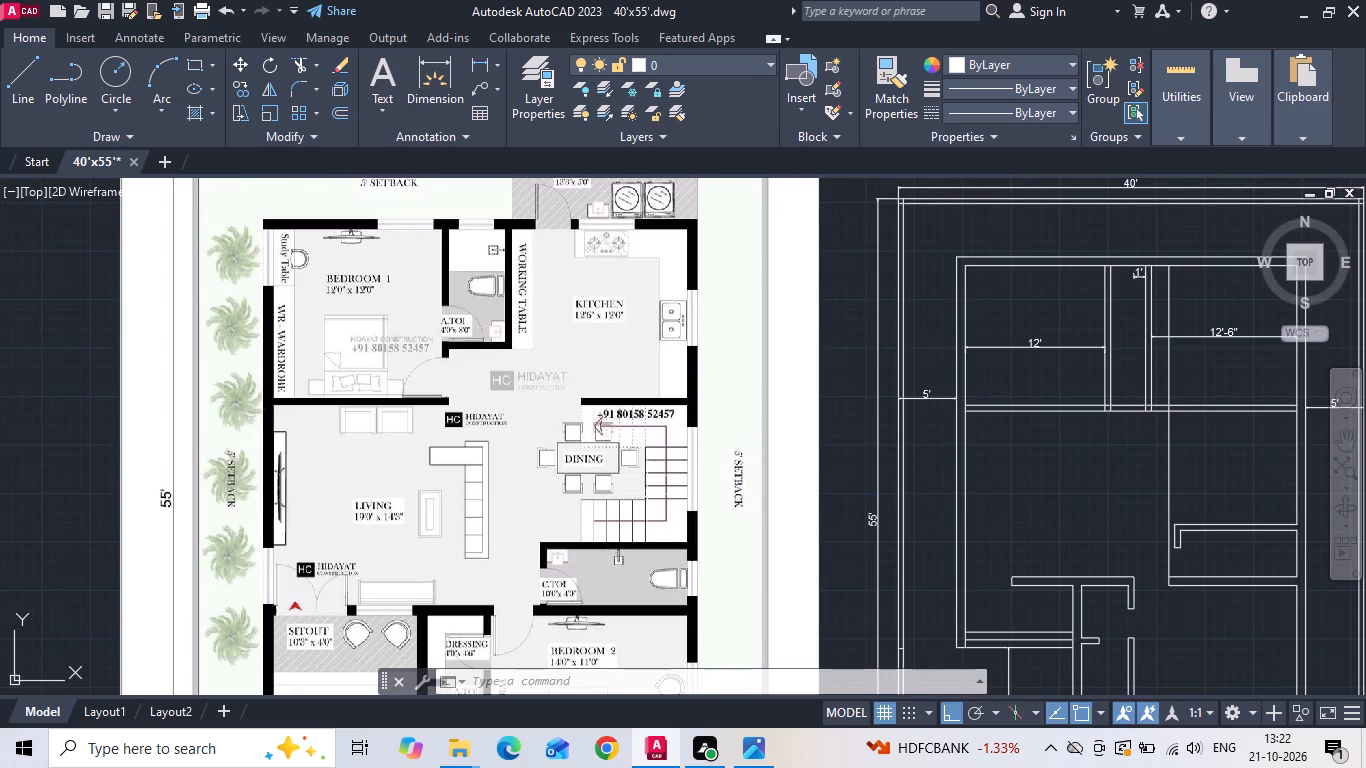
scroll(542, 326, down, 1)
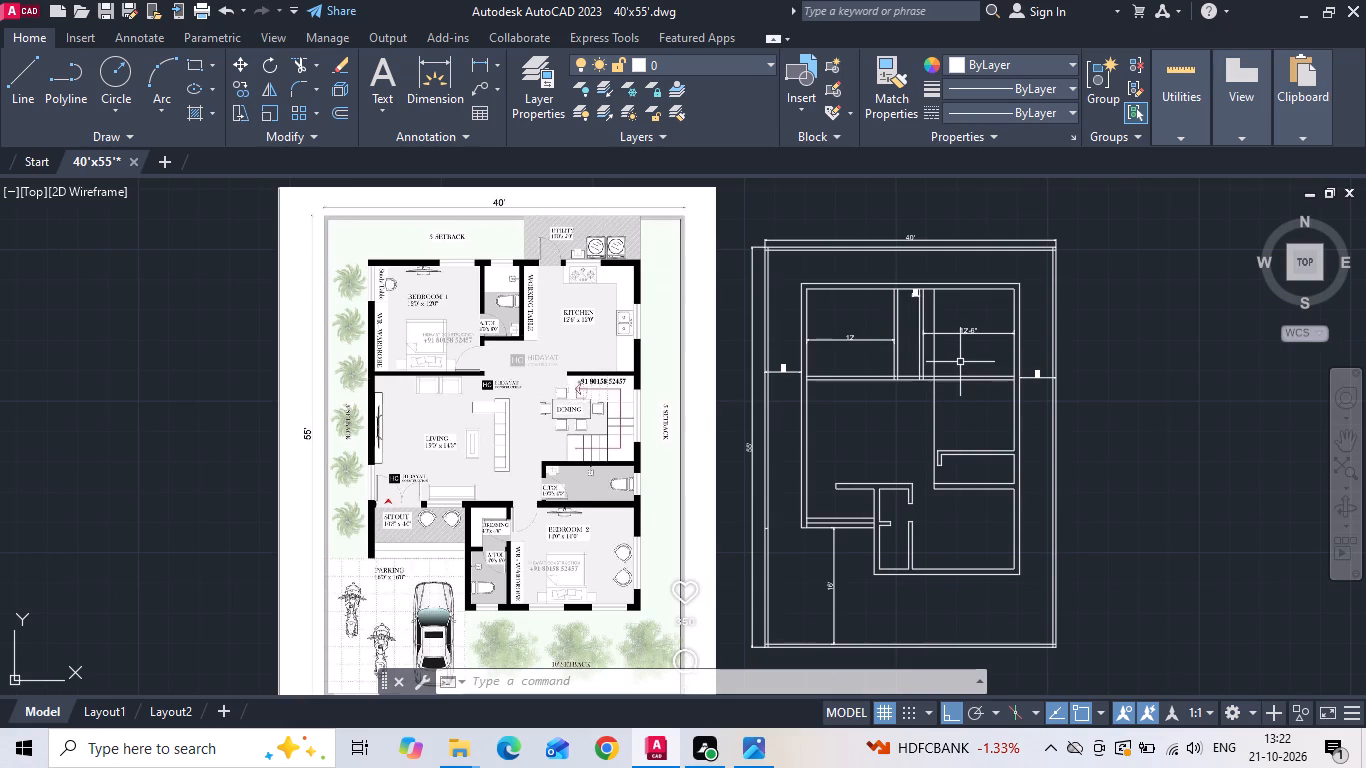
scroll(962, 352, up, 1)
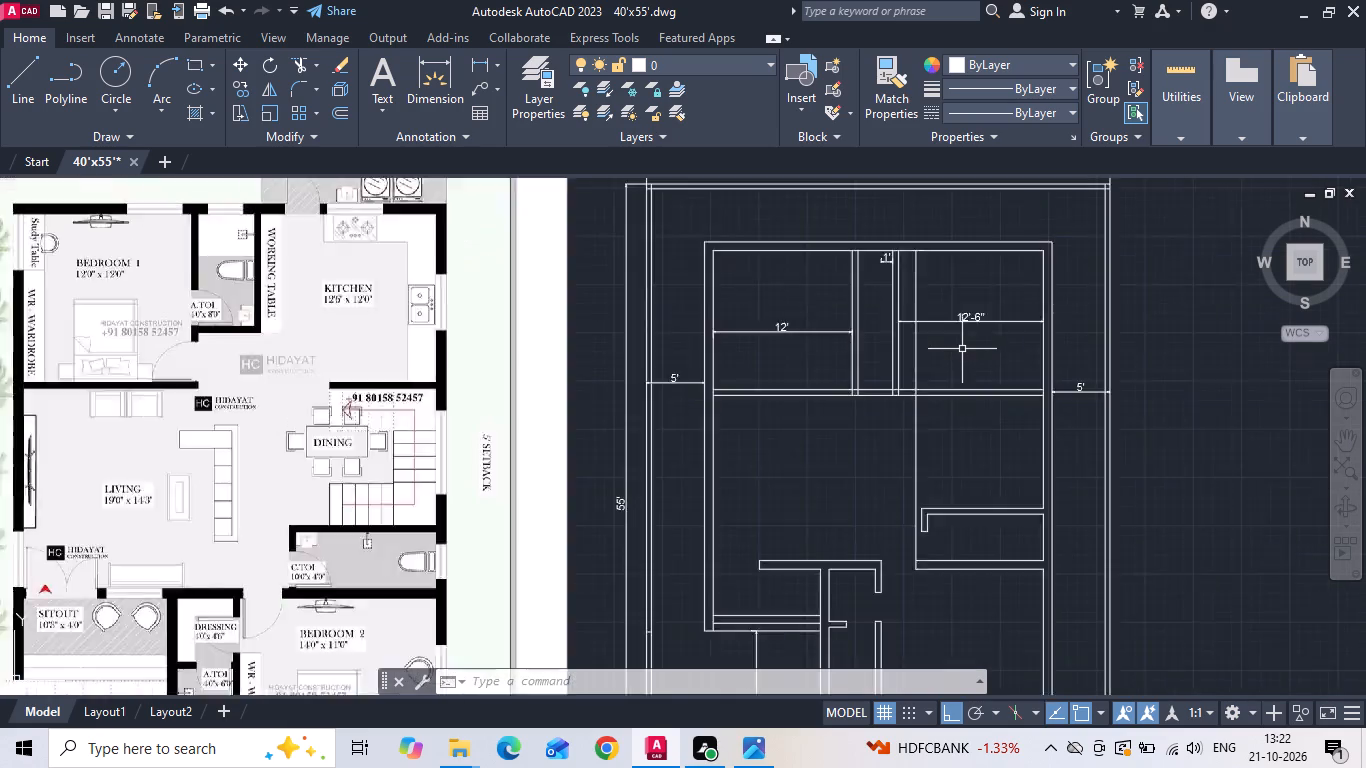
Move both lines of the wall between the attached toilet and the kitchen 12" toward the kitchen.
scroll(962, 349, up, 2)
click(831, 391)
click(771, 368)
right_click(771, 368)
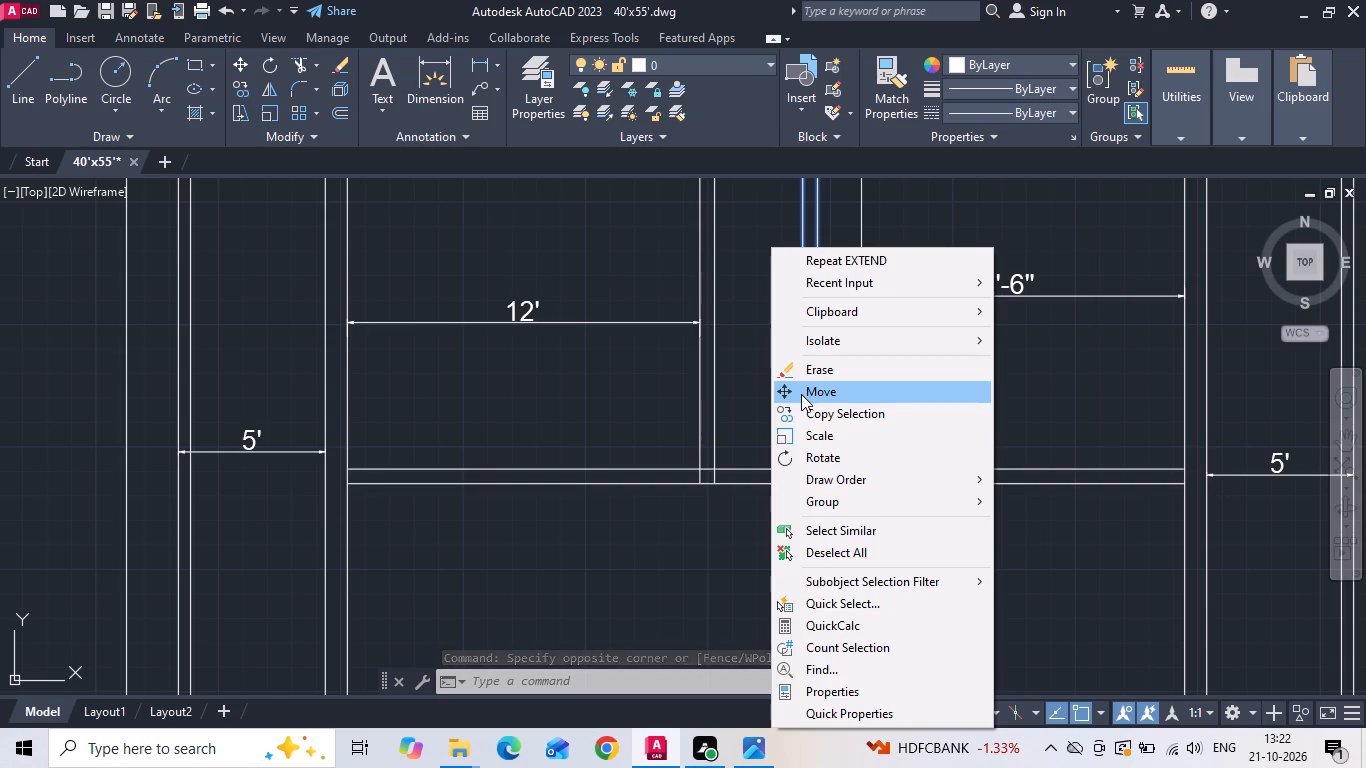
click(801, 394)
scroll(794, 363, down, 1)
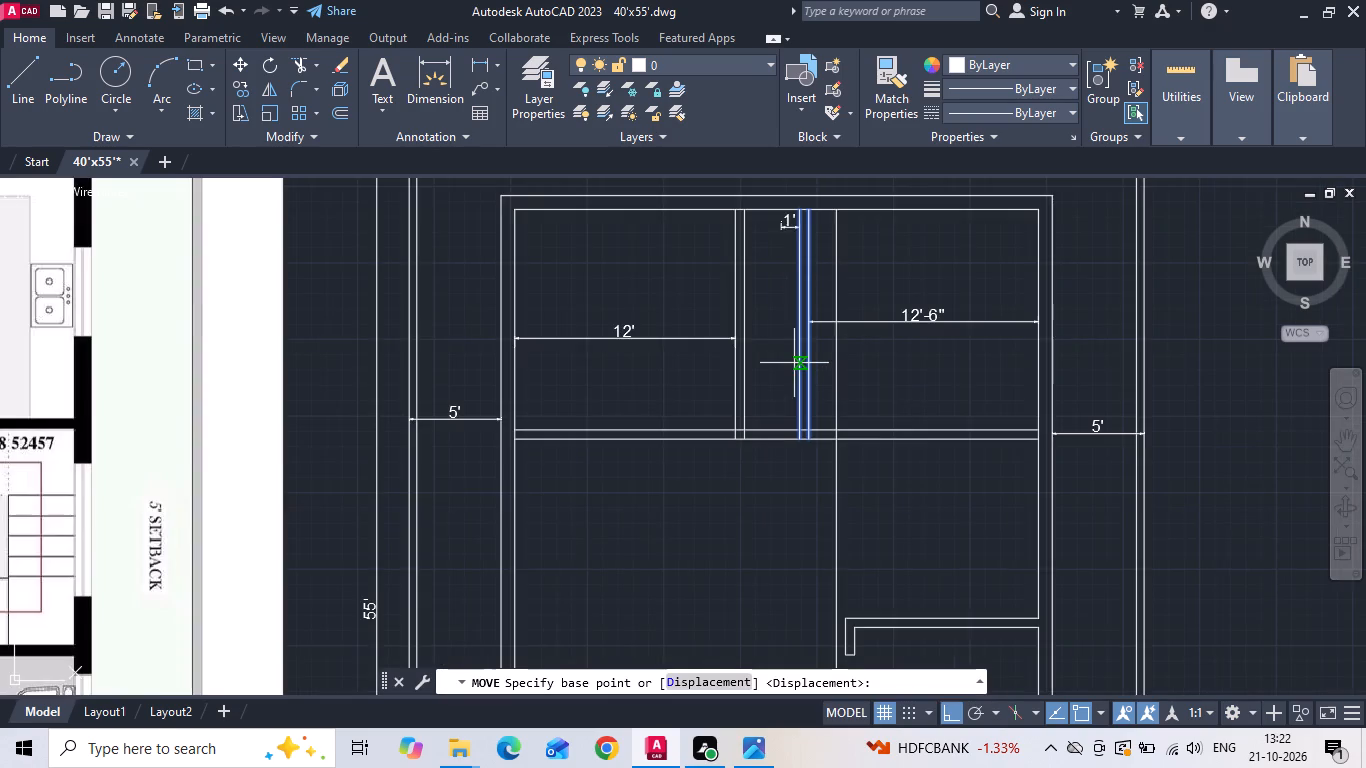
scroll(794, 363, down, 1)
drag(798, 367, 809, 369)
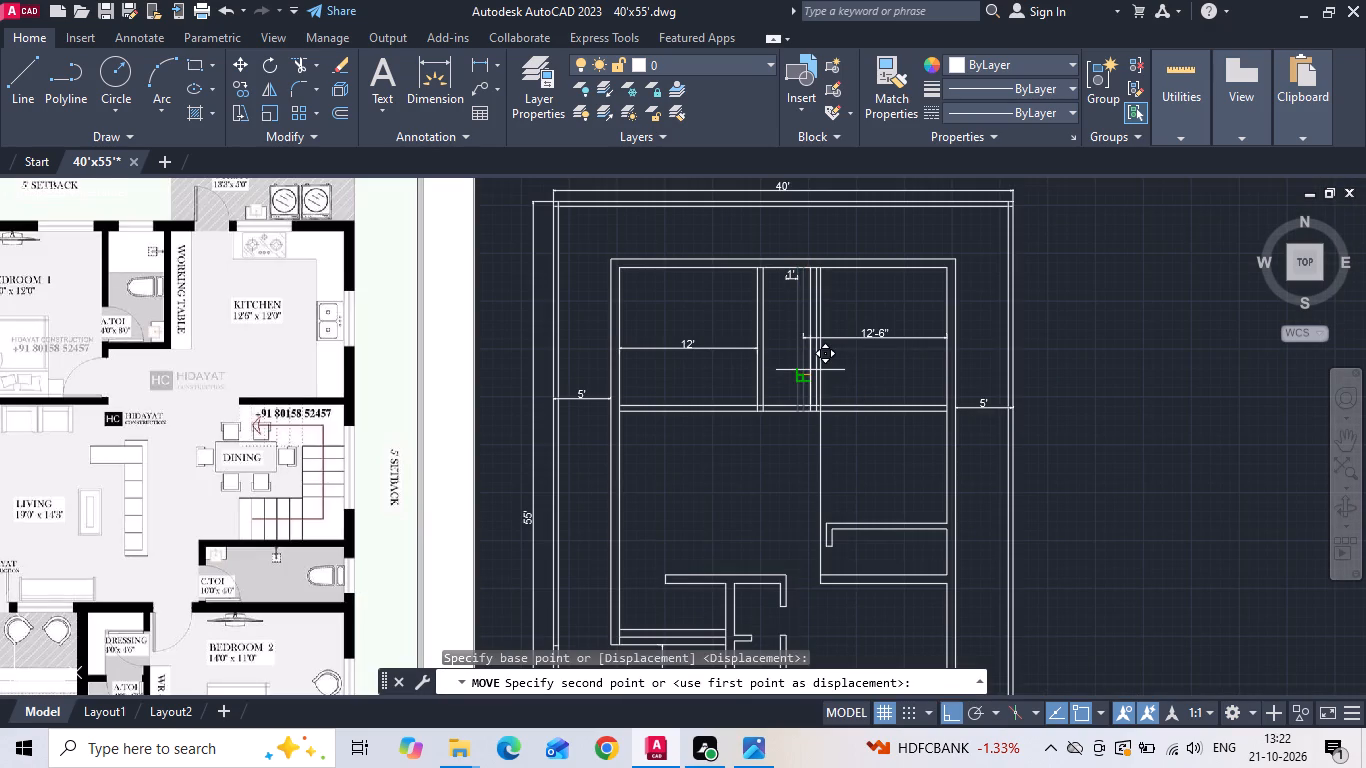
text(12)
key(space)
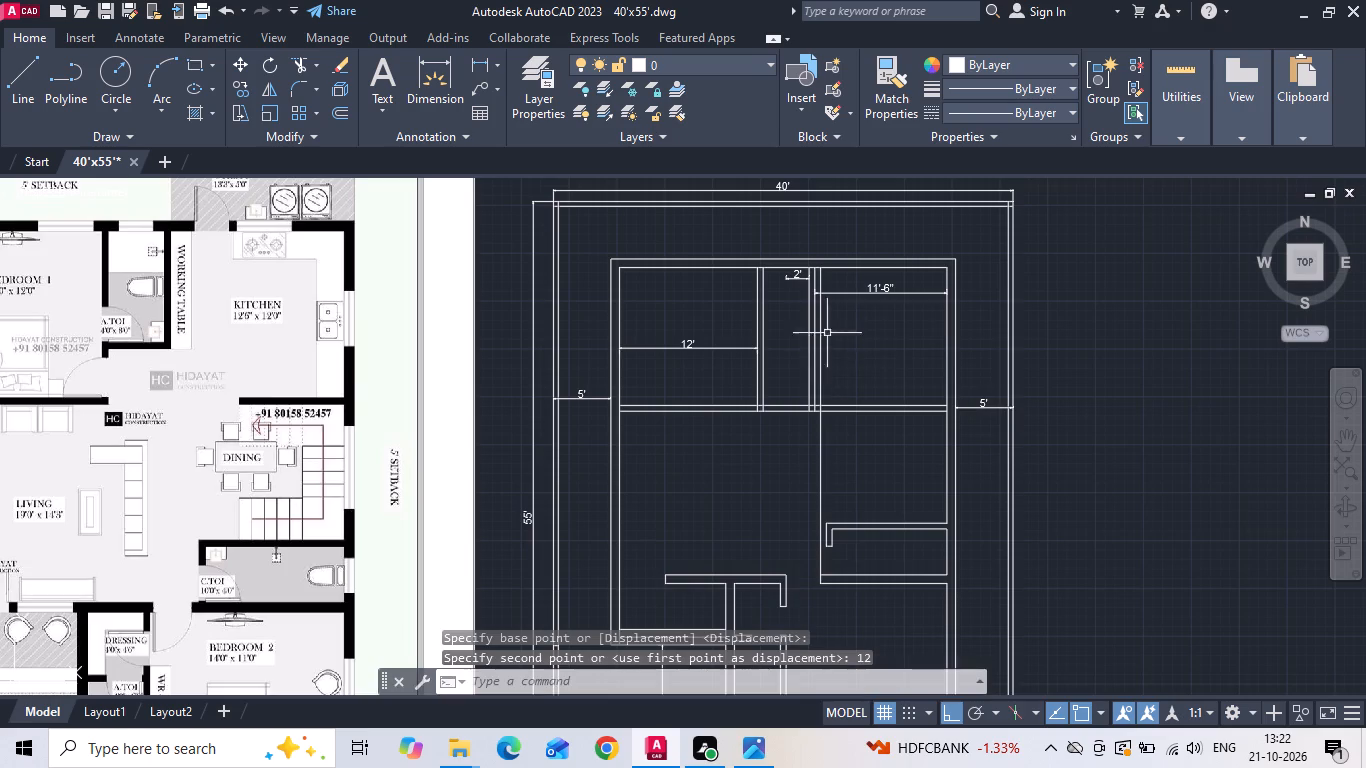
Delete the small dimension inside the attached toilet, the kitchen's width dimension and the long vertical guide line.
scroll(823, 313, up, 2)
click(757, 217)
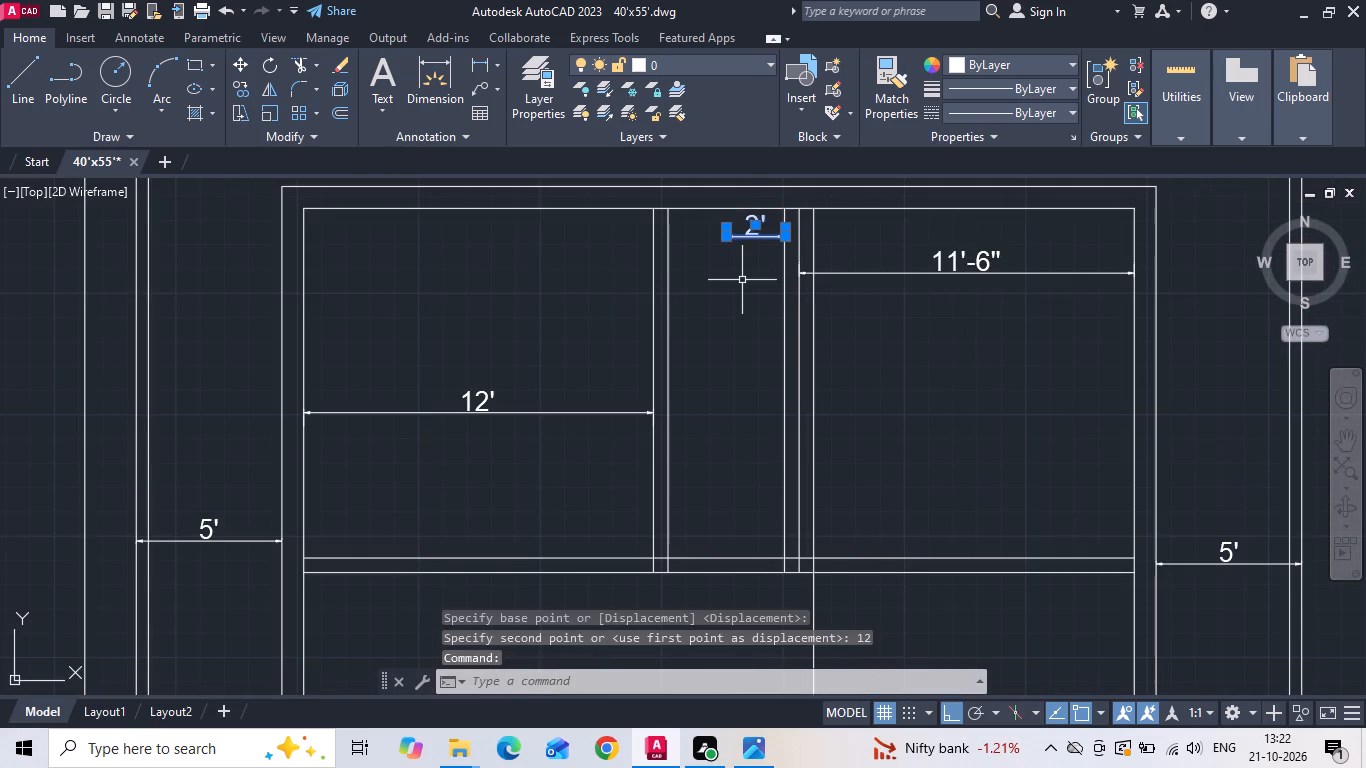
key(Delete)
drag(919, 254, 897, 347)
click(897, 347)
key(Delete)
scroll(842, 427, down, 1)
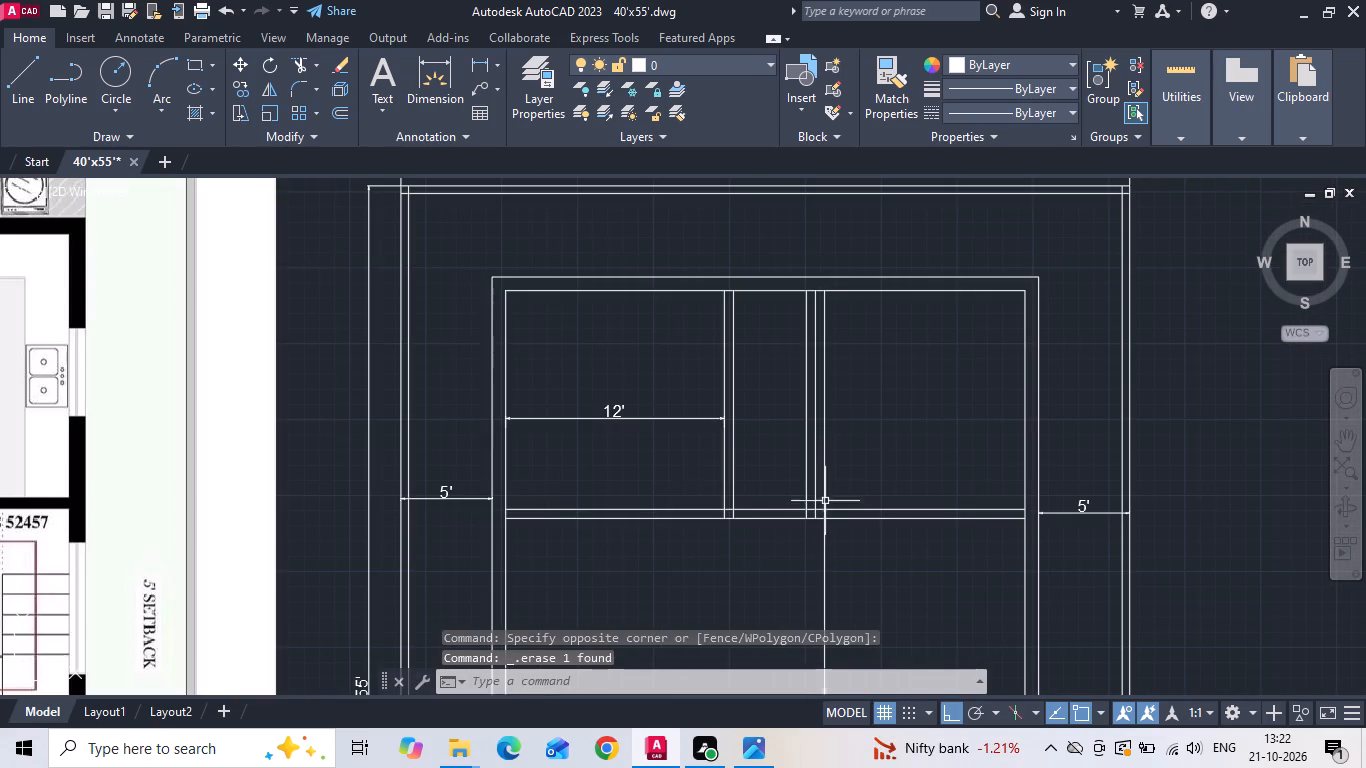
click(825, 493)
key(Delete)
Offset the inner line of the house's top wall 8' downward to mark the attached toilet's length.
middle_drag(832, 493, 862, 244)
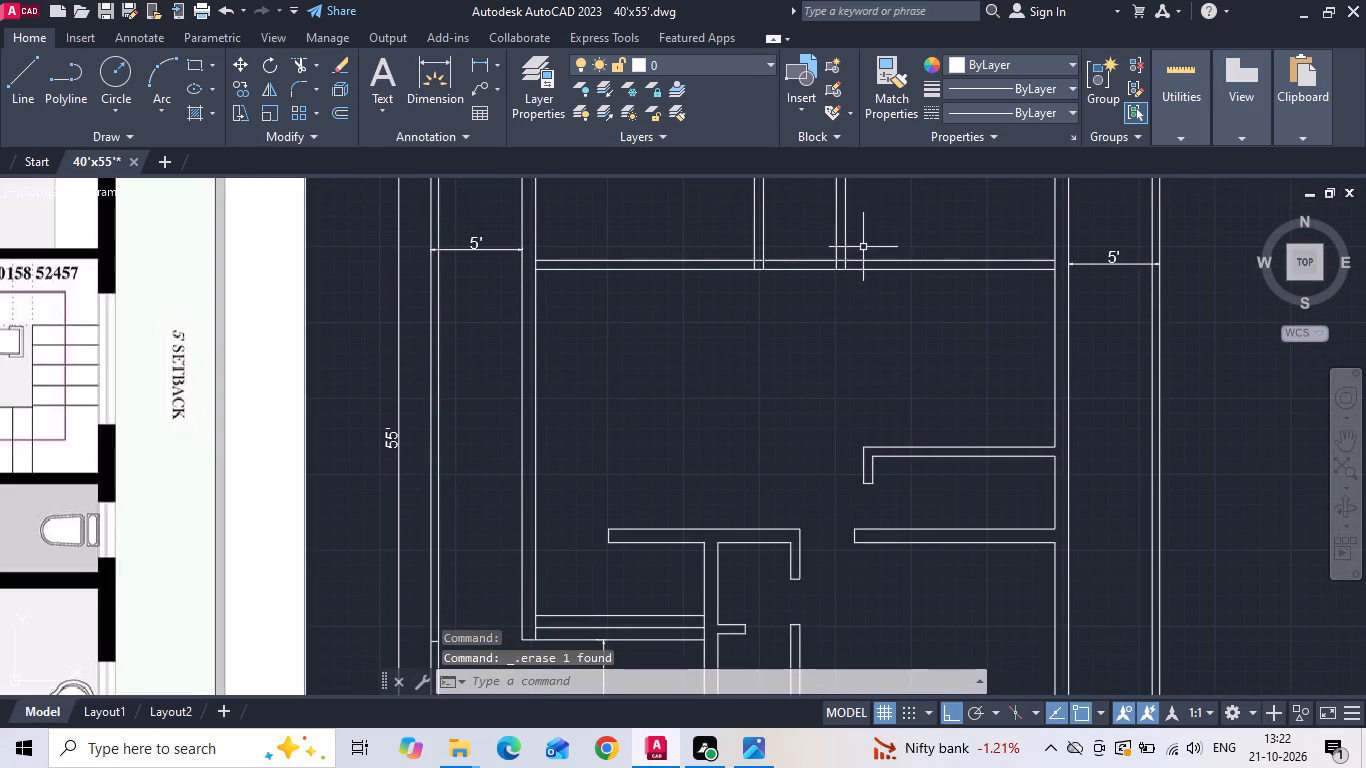
middle_drag(854, 311, 832, 500)
scroll(822, 419, down, 2)
scroll(386, 345, up, 2)
text(o)
key(space)
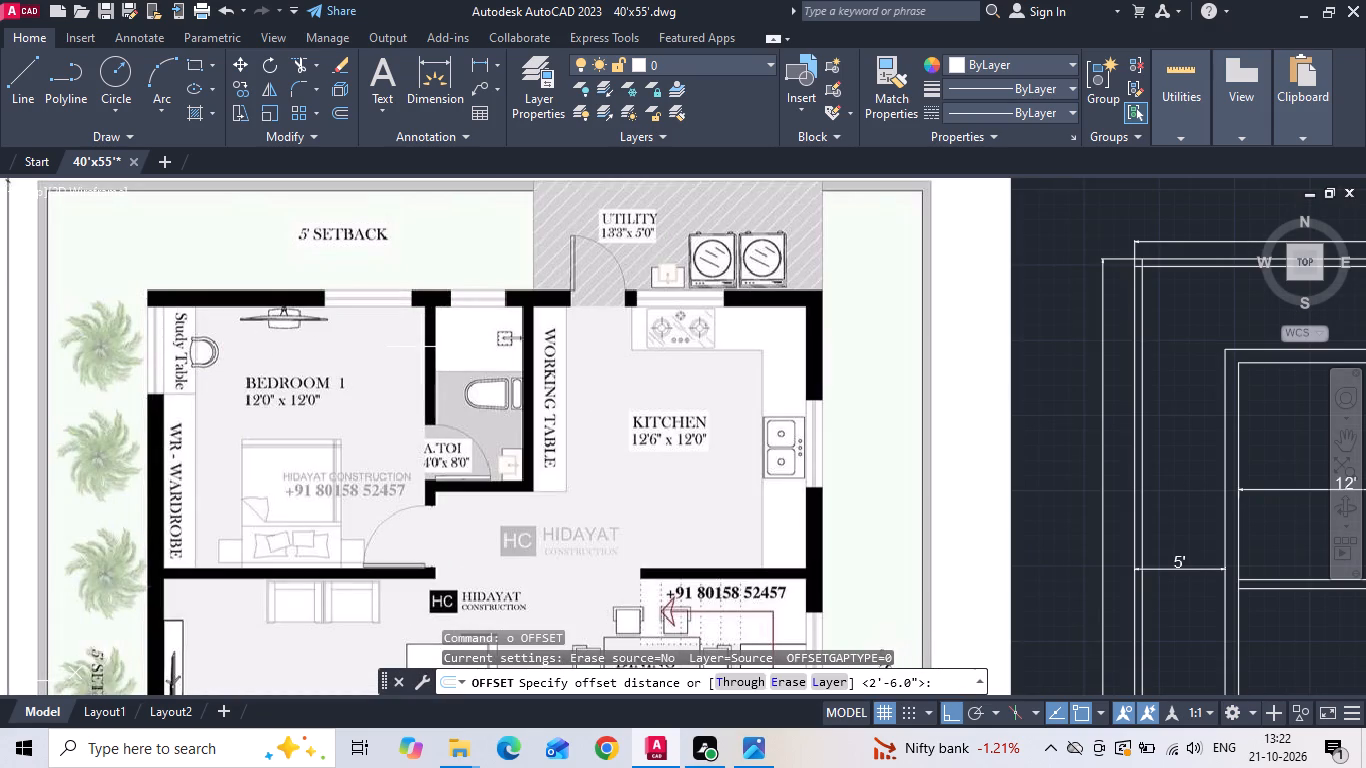
text(8')
key(Return)
scroll(418, 354, down, 1)
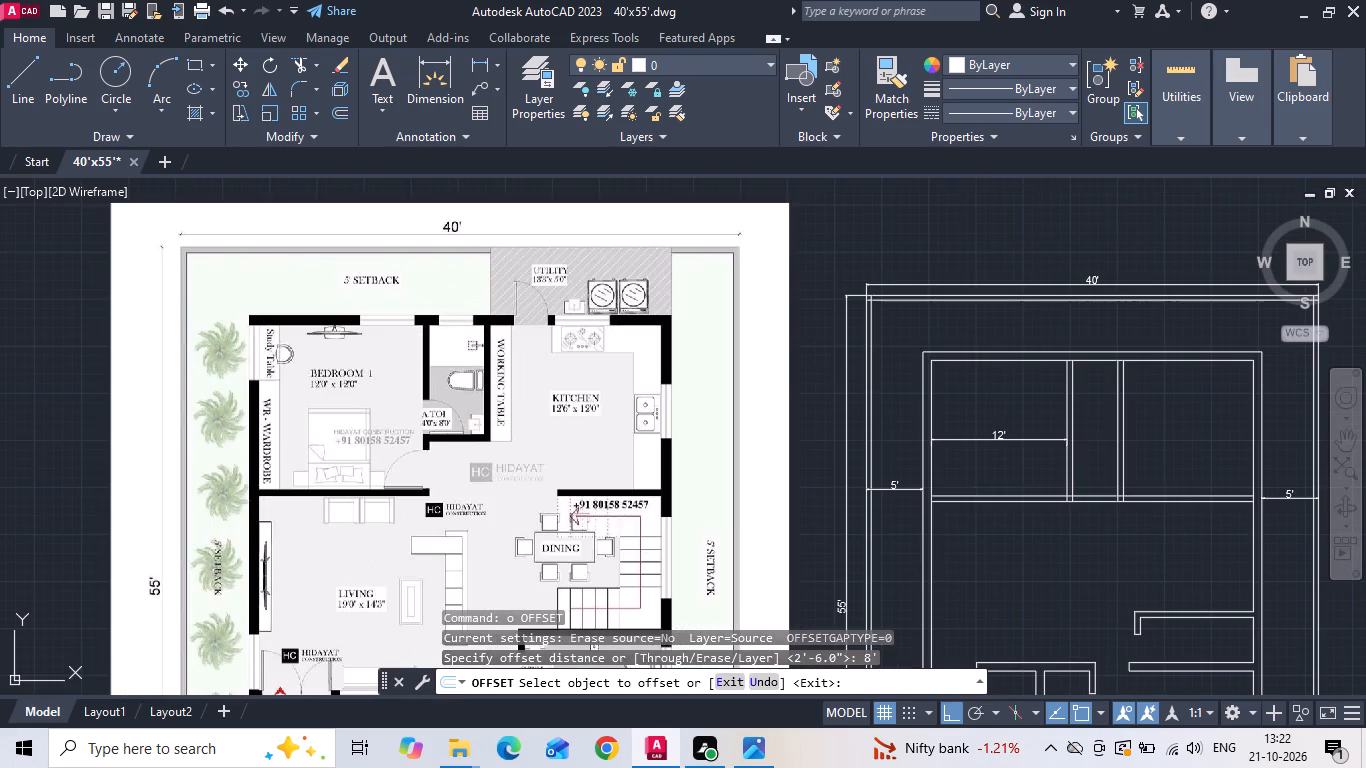
click(1082, 361)
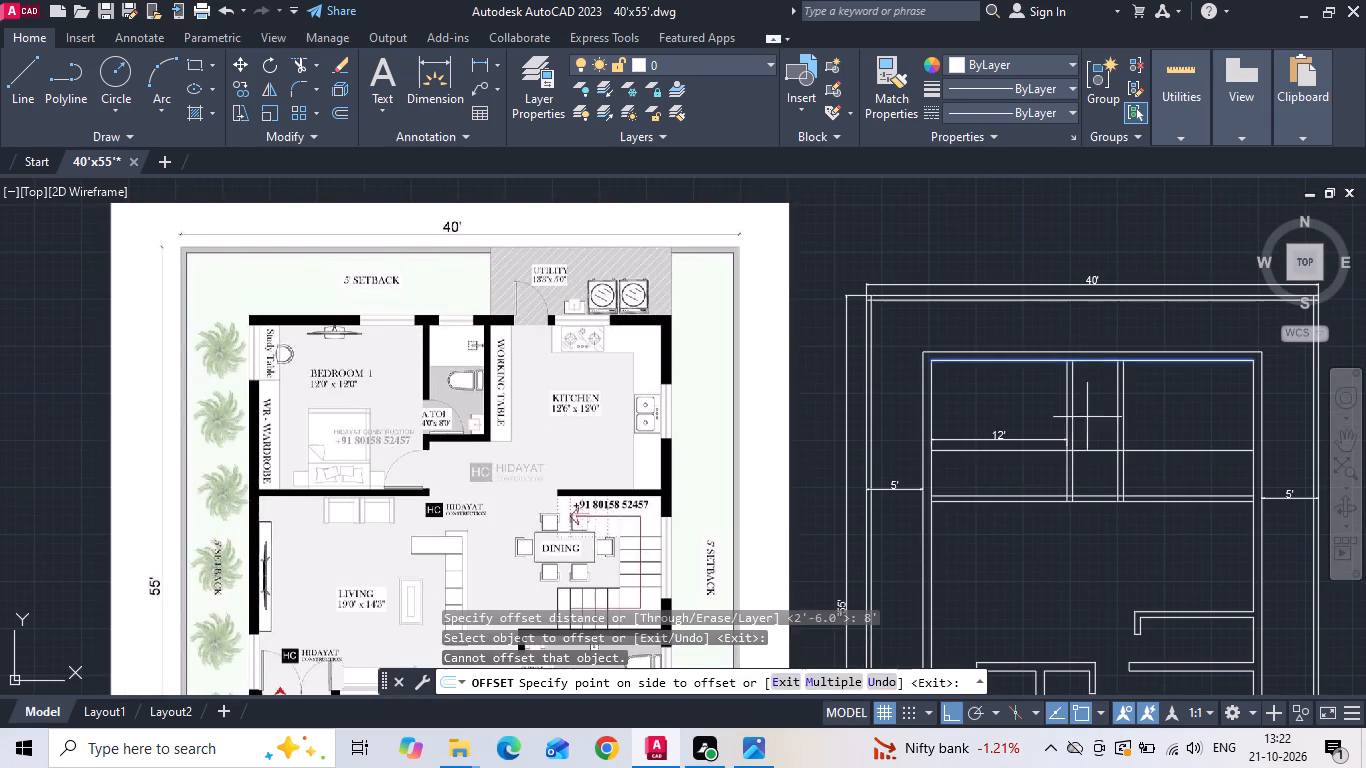
click(1090, 433)
middle_drag(1095, 426, 783, 340)
key(Escape)
Offset the attached toilet's length line 6" downward to form the toilet's lower wall.
text(o)
key(space)
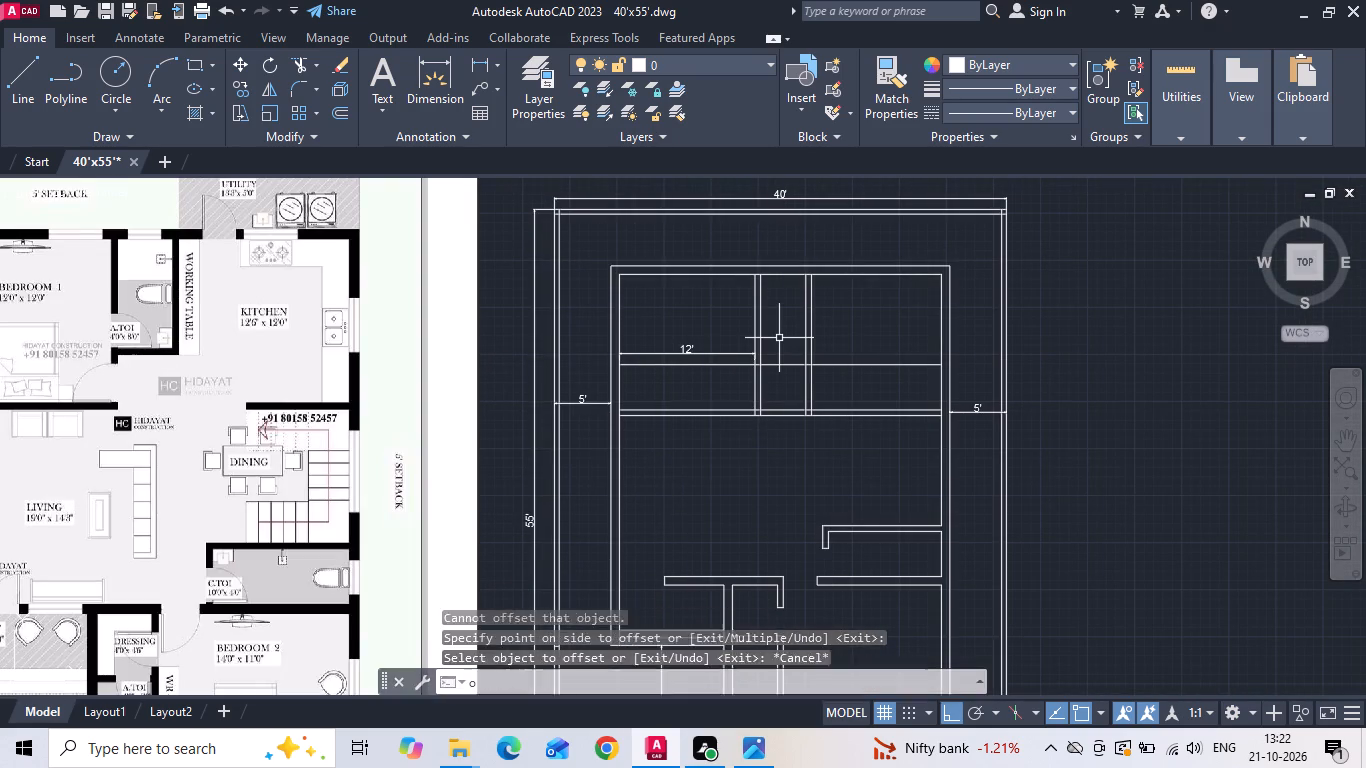
text(6)
key(space)
scroll(778, 342, up, 1)
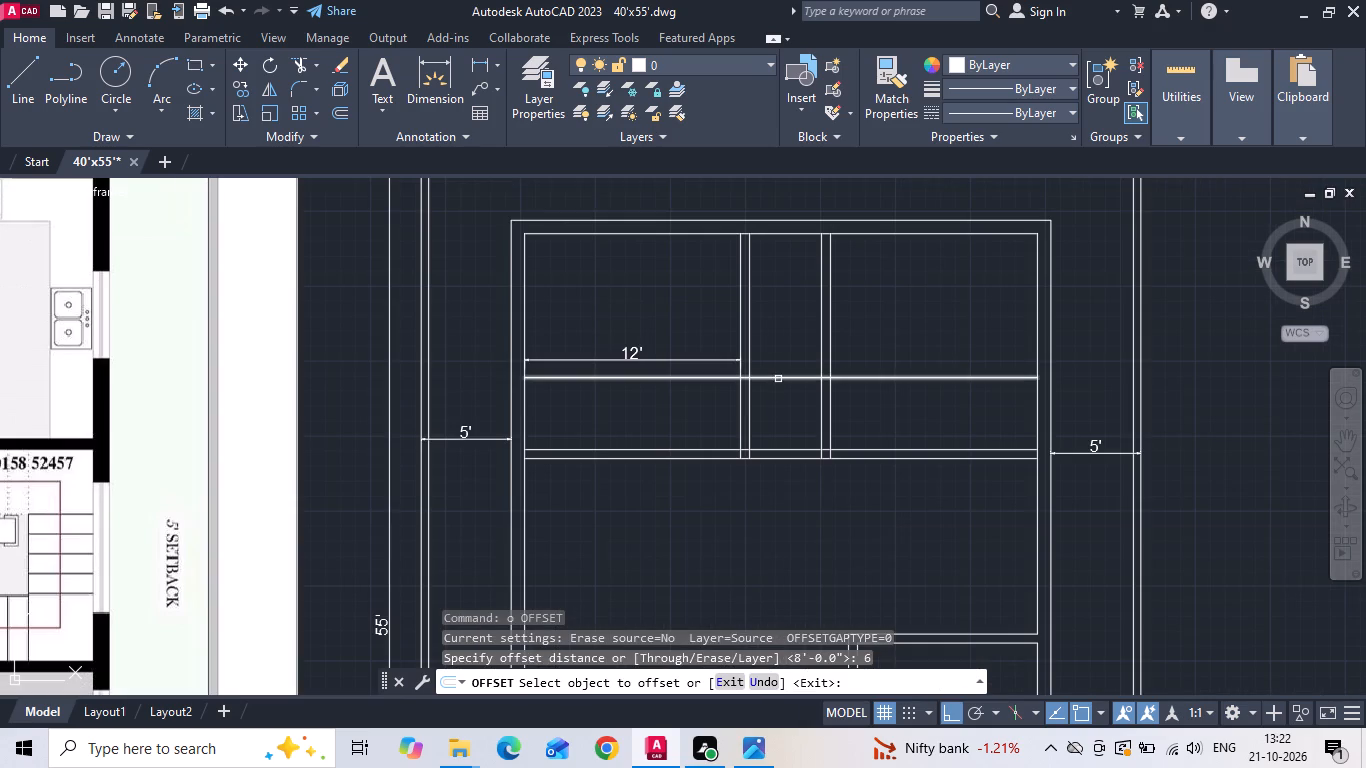
drag(778, 378, 771, 412)
click(766, 430)
key(Escape)
Trim the toilet's lower wall lines across the bedroom and kitchen, plus the wall lines in the passage below the attached toilet.
key(t)
key(r)
key(space)
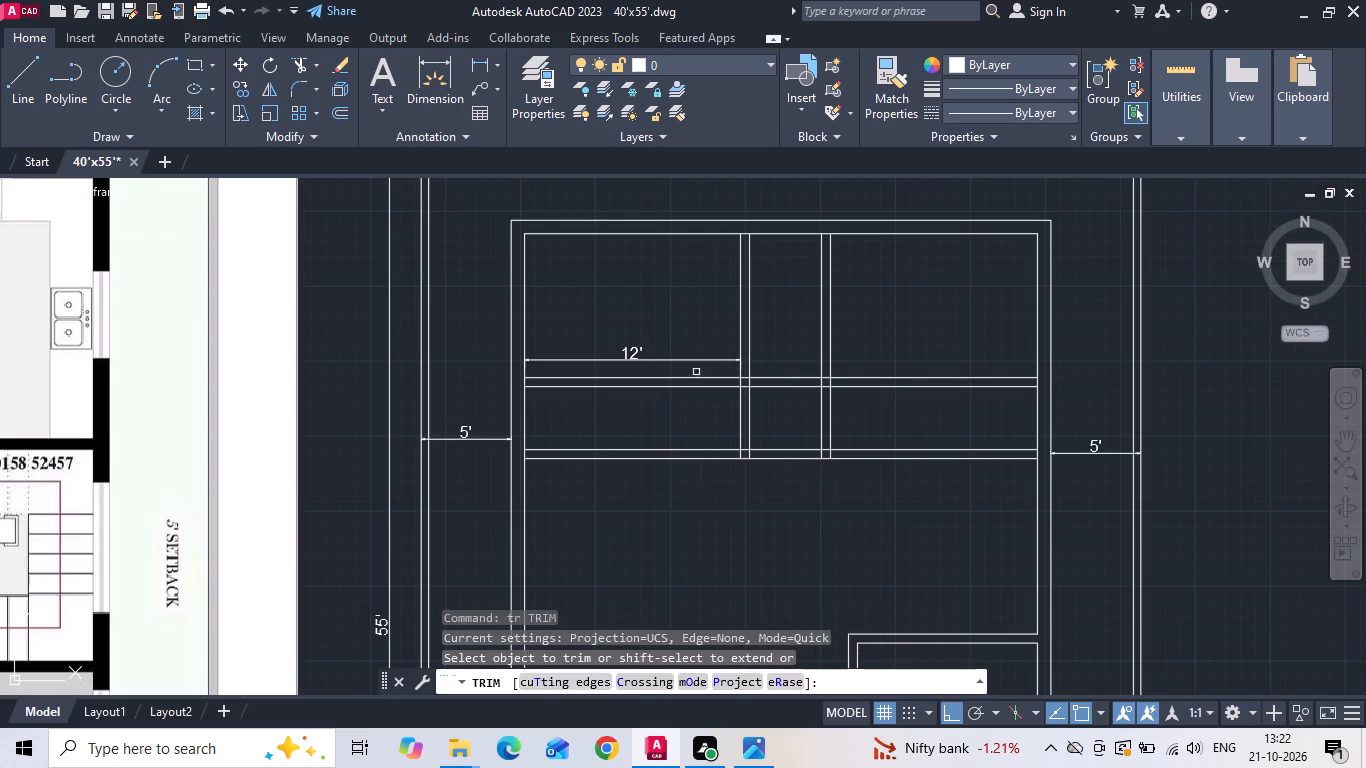
drag(695, 371, 700, 383)
drag(700, 384, 701, 401)
click(703, 386)
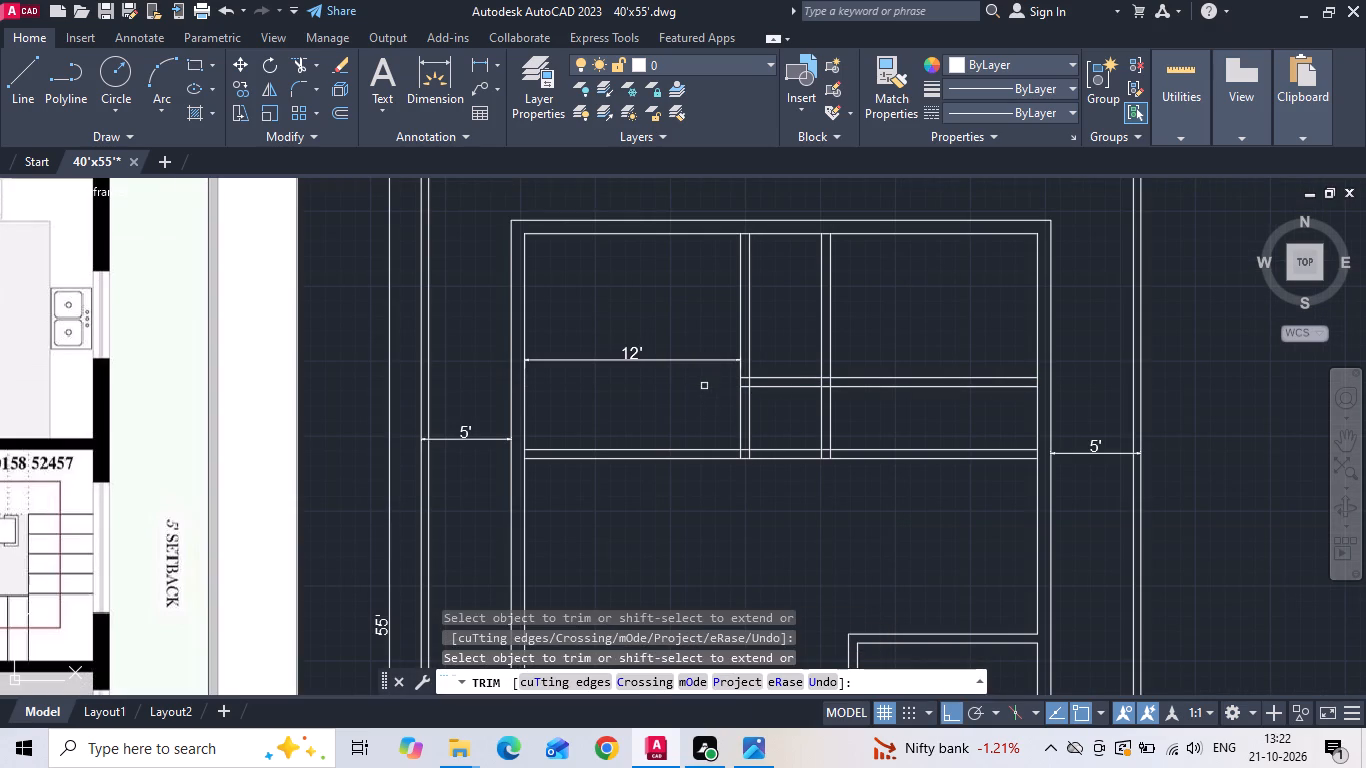
drag(864, 360, 789, 492)
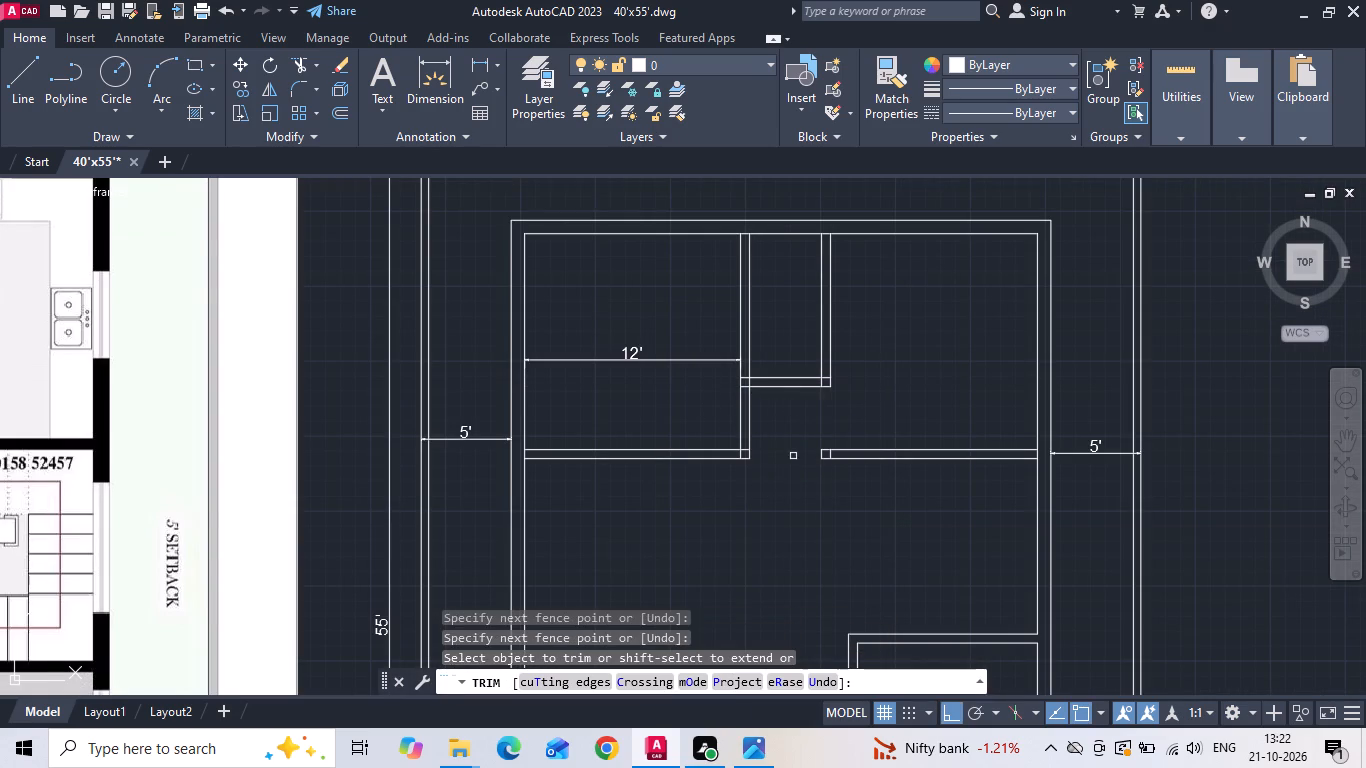
scroll(810, 457, down, 1)
key(Escape)
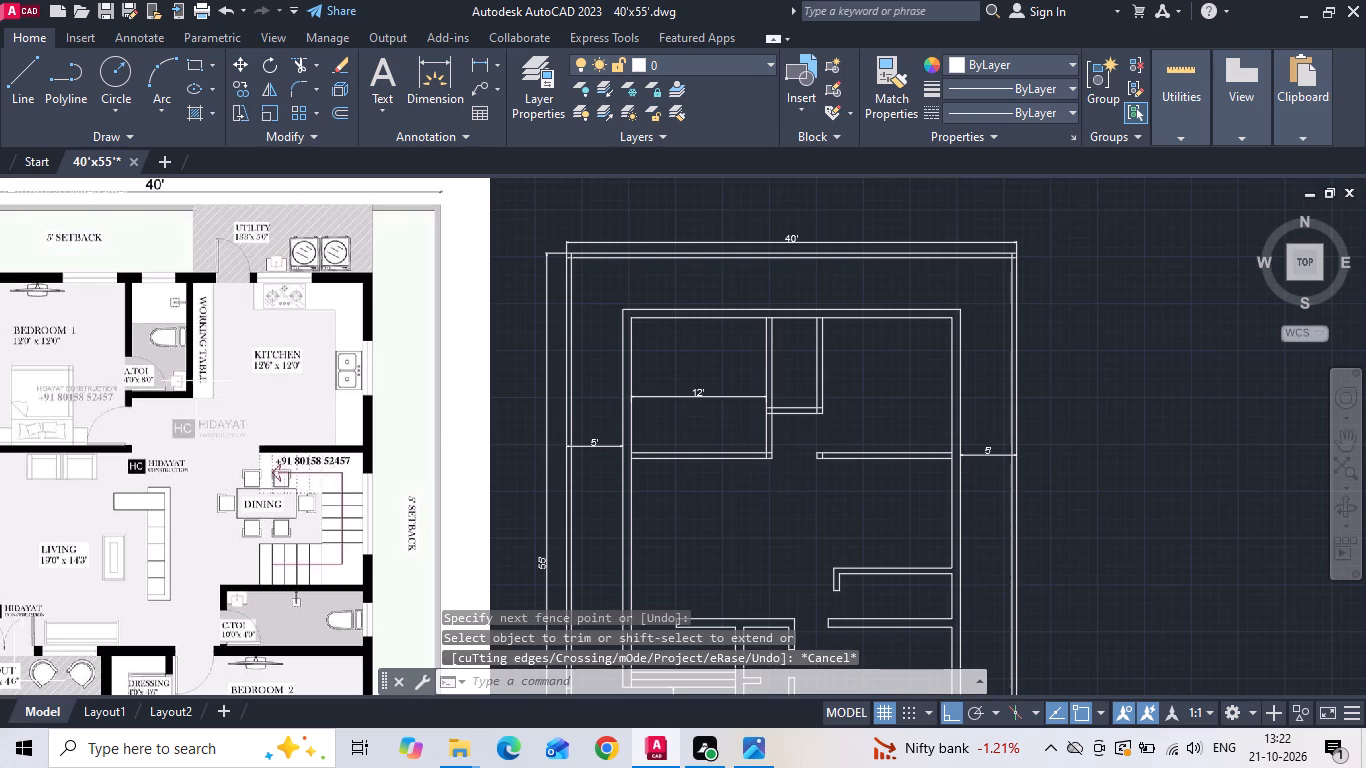
Offset the upper line of the bedroom's lower wall 3' upward to mark the bedroom door opening.
key(Escape)
text(o 3')
key(Return)
scroll(342, 374, up, 2)
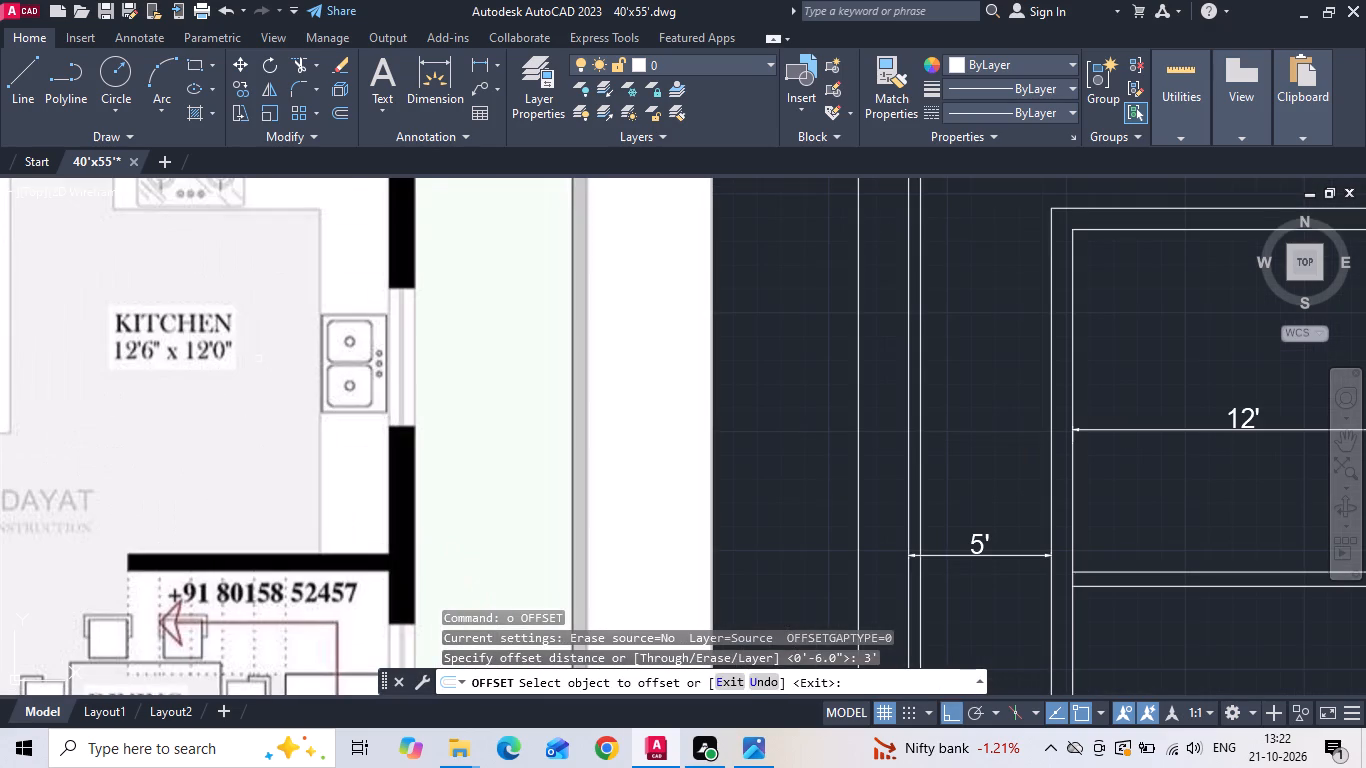
scroll(243, 347, down, 2)
scroll(700, 398, up, 1)
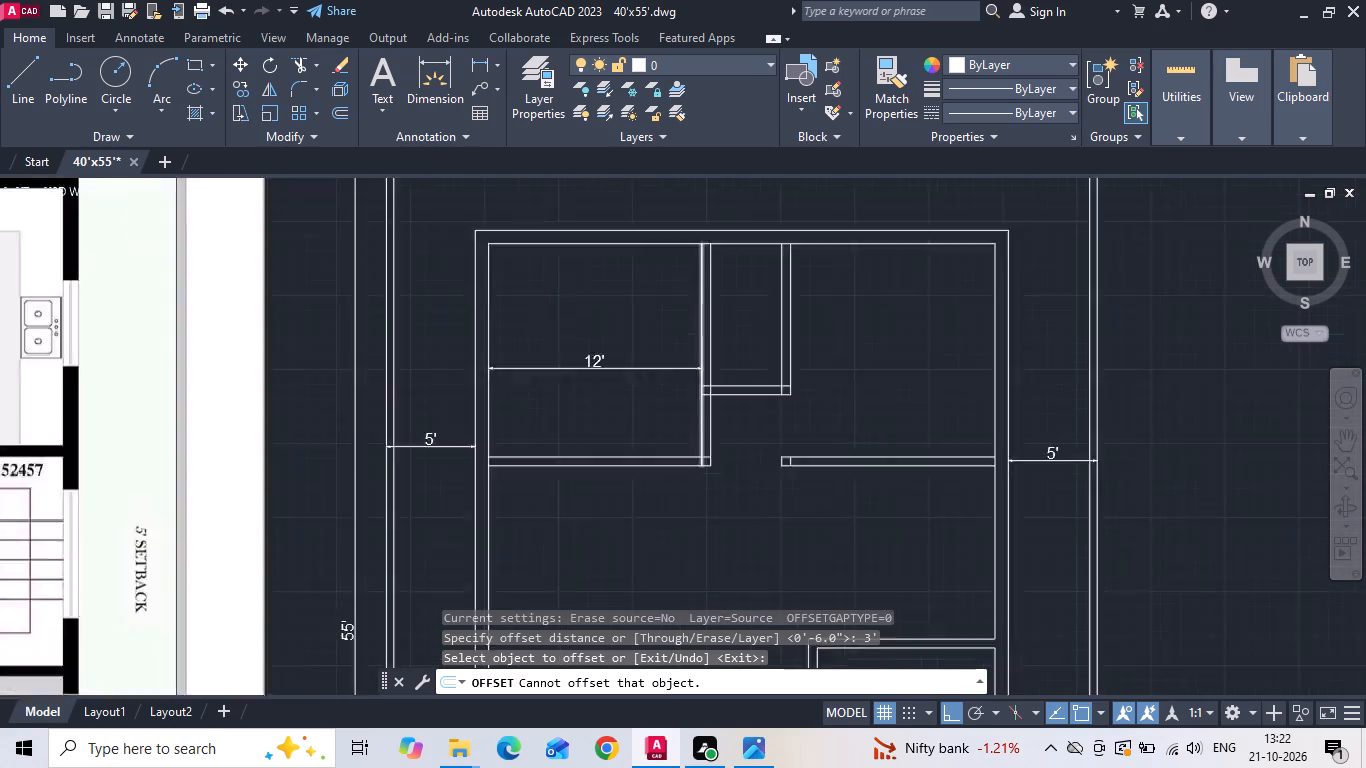
scroll(701, 398, up, 1)
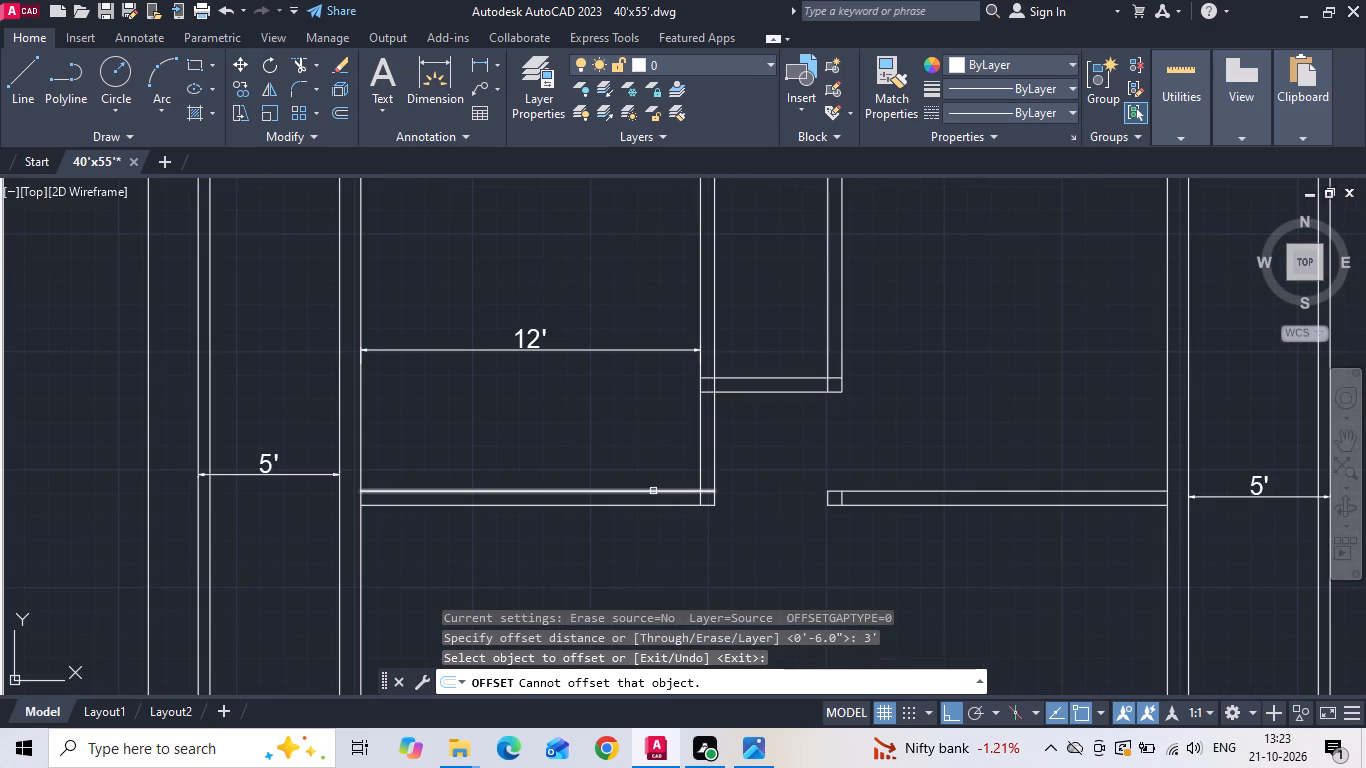
click(653, 491)
click(658, 450)
key(Escape)
Offset the inner line of the attached toilet's lower wall 2'6" upward to mark the toilet door opening.
text(o 2)
text('6)
key(space)
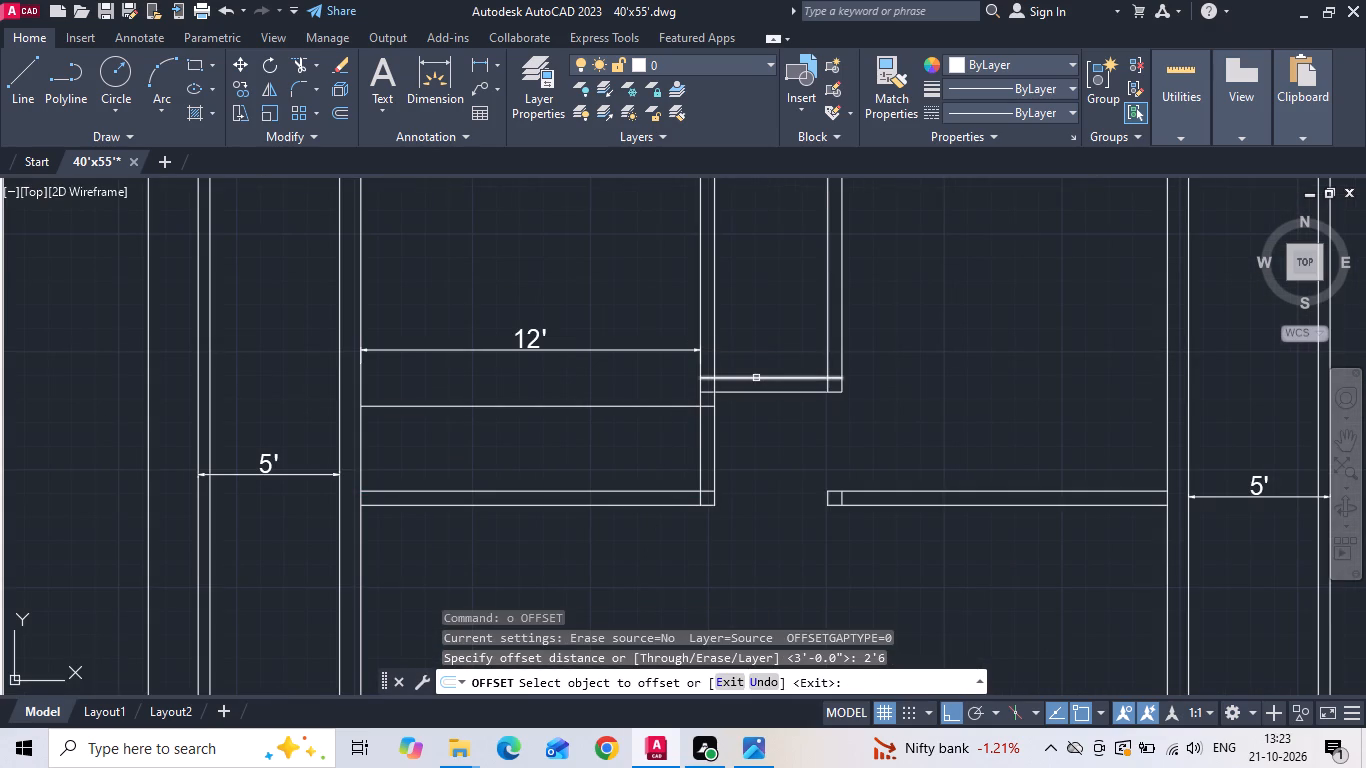
click(754, 375)
click(760, 321)
key(Escape)
Trim the toilet door opening in the bedroom-side wall and clean up the leftover lines at the toilet's wall corners.
text(tr)
key(space)
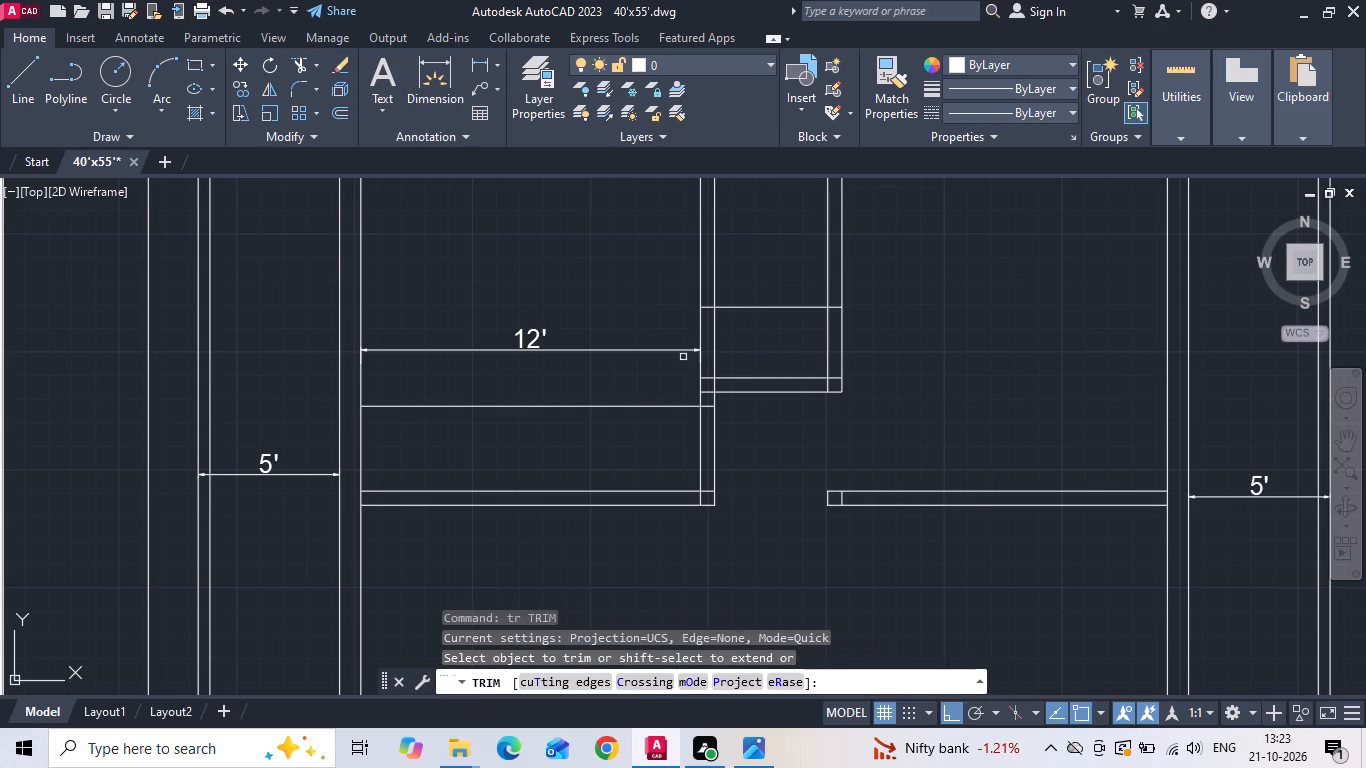
drag(694, 364, 776, 274)
scroll(821, 321, up, 1)
click(843, 290)
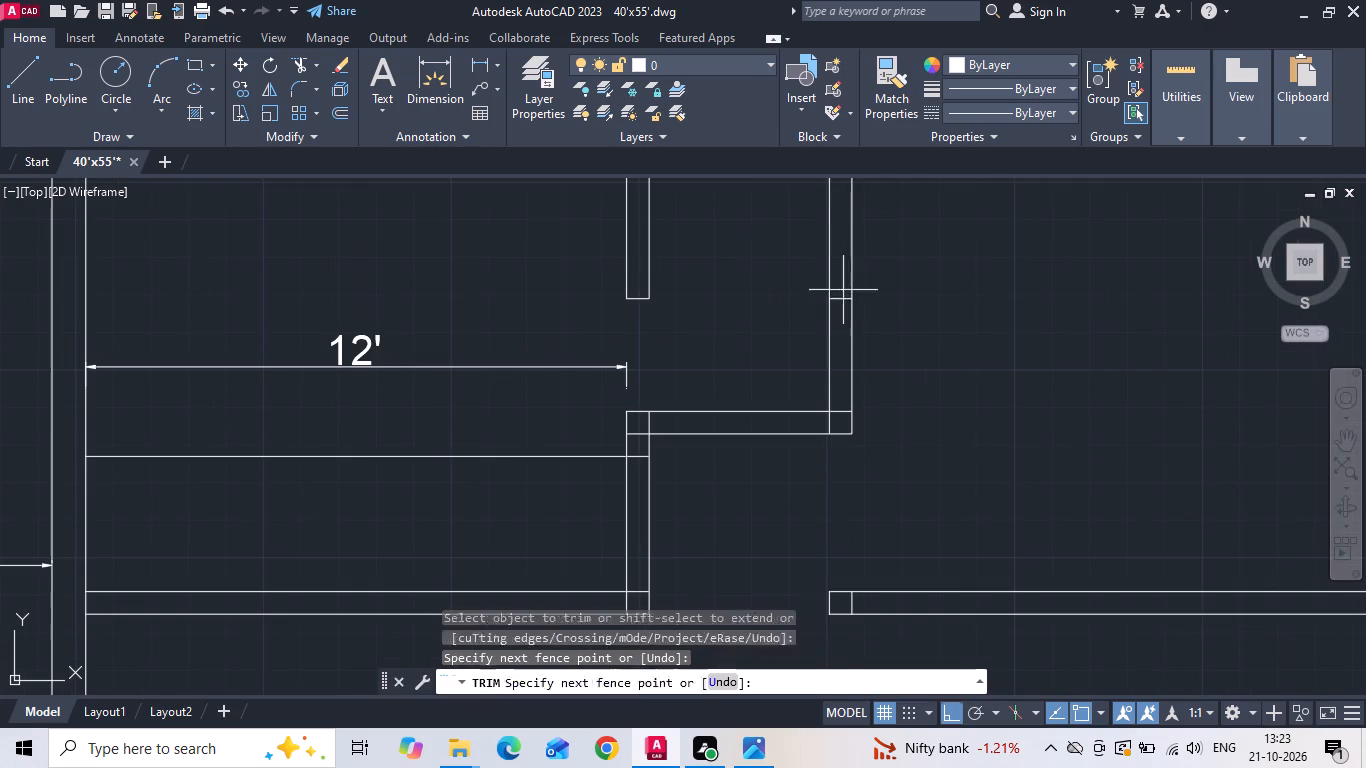
click(838, 422)
click(838, 424)
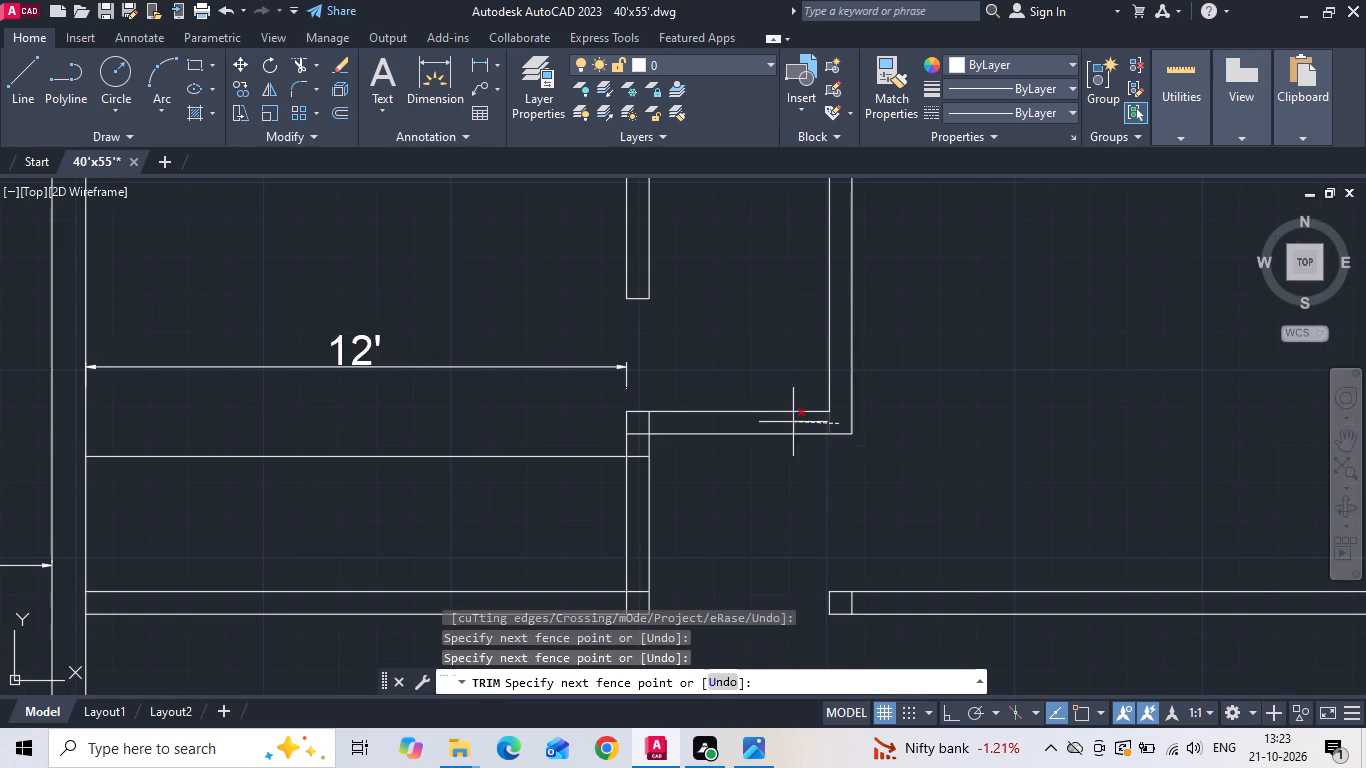
double_click(639, 421)
scroll(639, 426, down, 1)
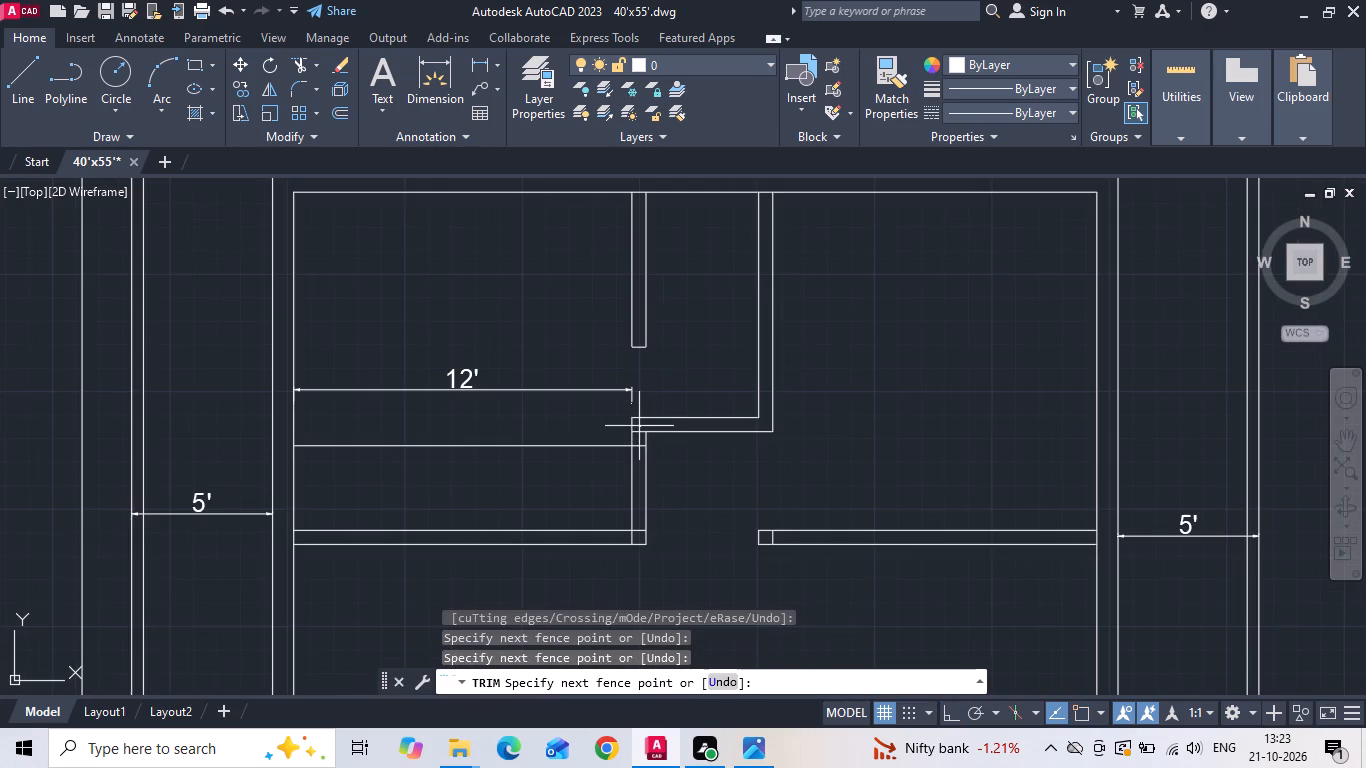
click(639, 432)
Trim the bedroom door opening below the attached toilet and remove the leftover door guide line across the bedroom.
drag(608, 489, 695, 491)
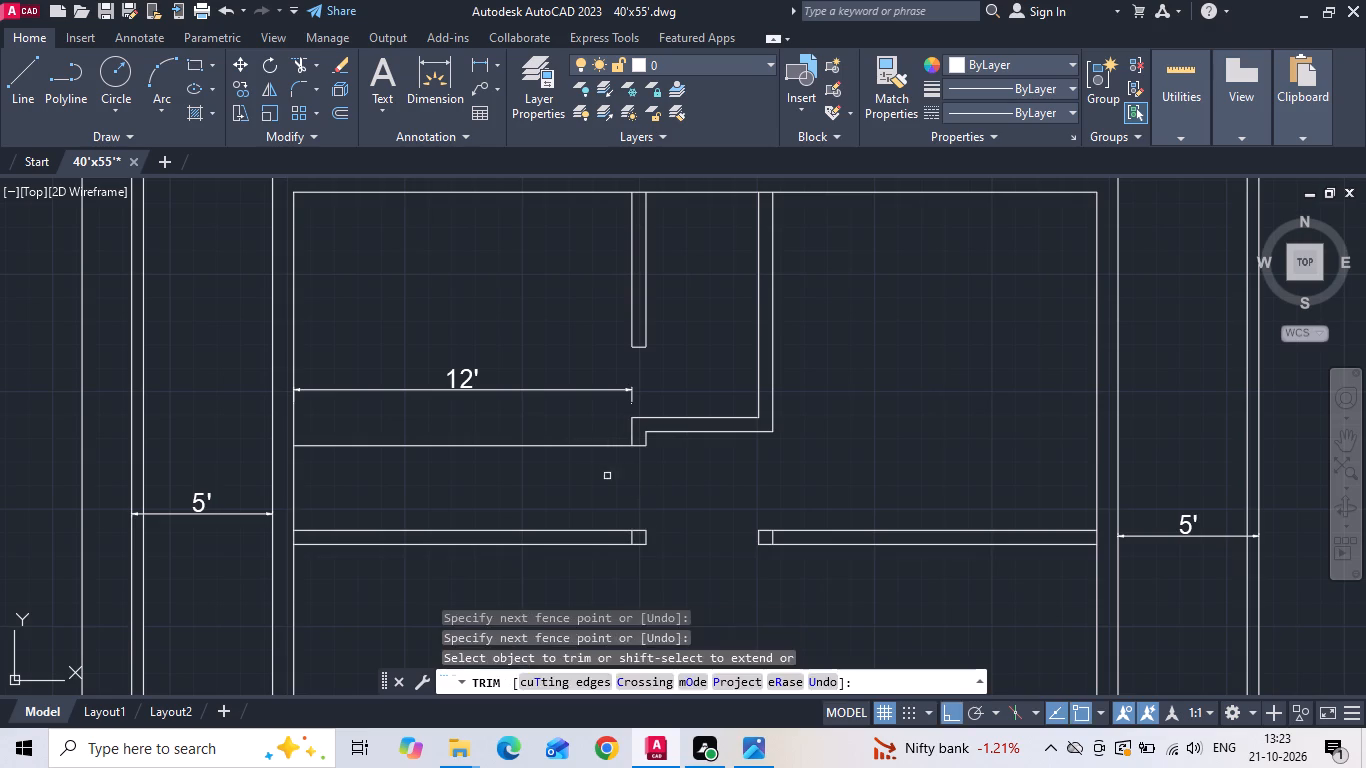
drag(607, 475, 606, 452)
drag(598, 433, 569, 489)
click(546, 496)
click(362, 481)
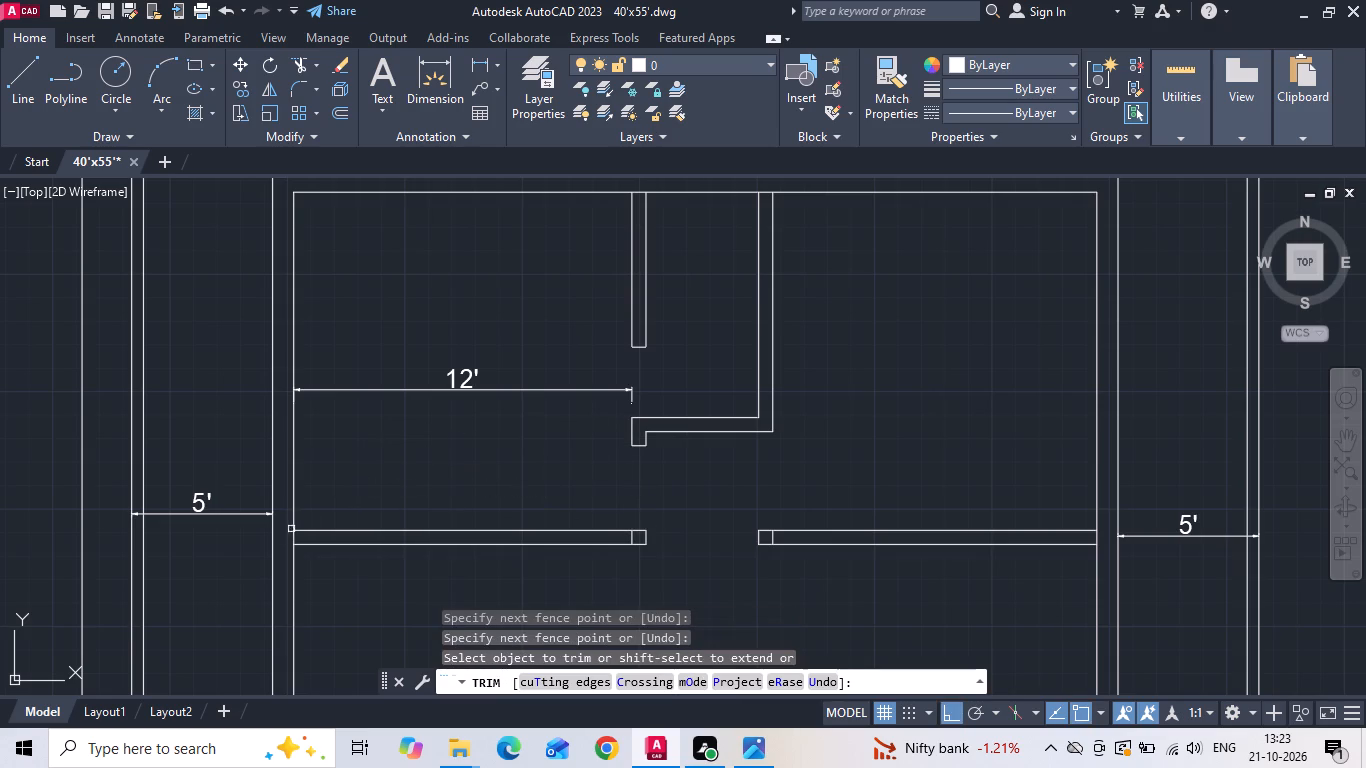
Trim the crossing lines at both ends of the bedroom's lower wall to open its junctions.
scroll(284, 530, up, 2)
click(297, 550)
scroll(313, 550, down, 1)
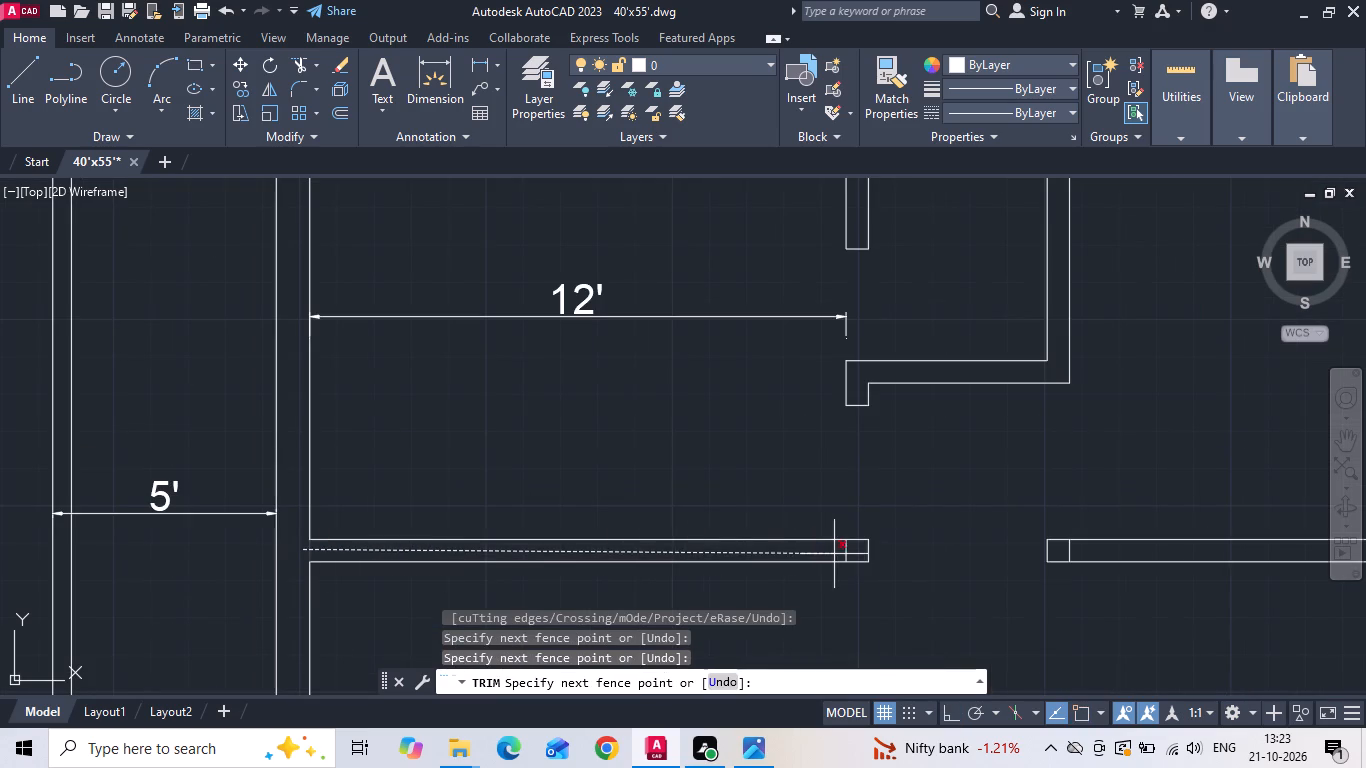
click(851, 545)
key(Escape)
Delete the bedroom's 12' width dimension.
scroll(529, 457, down, 1)
drag(647, 417, 635, 394)
click(593, 339)
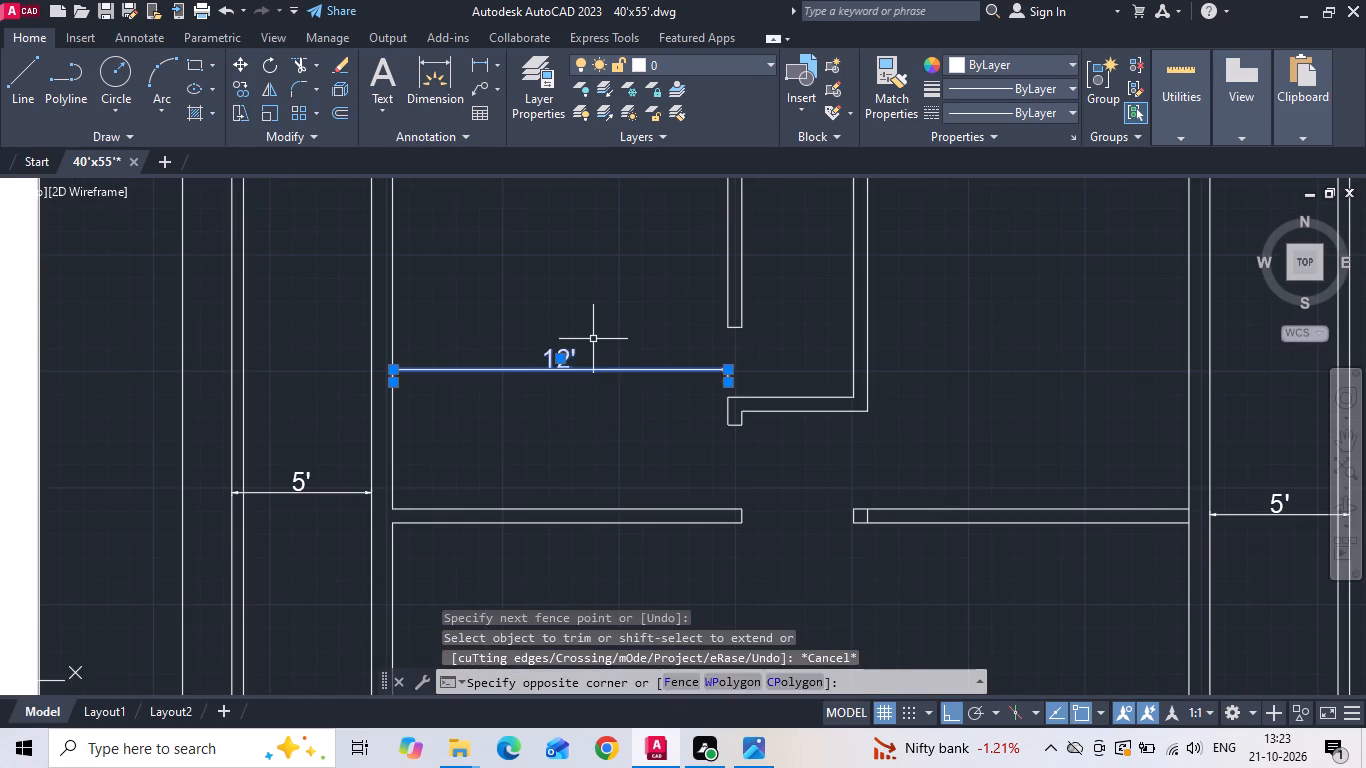
key(Delete)
Trim the top wall's inner line where the two attached toilet walls join it.
scroll(593, 339, down, 2)
scroll(621, 247, up, 1)
key(t)
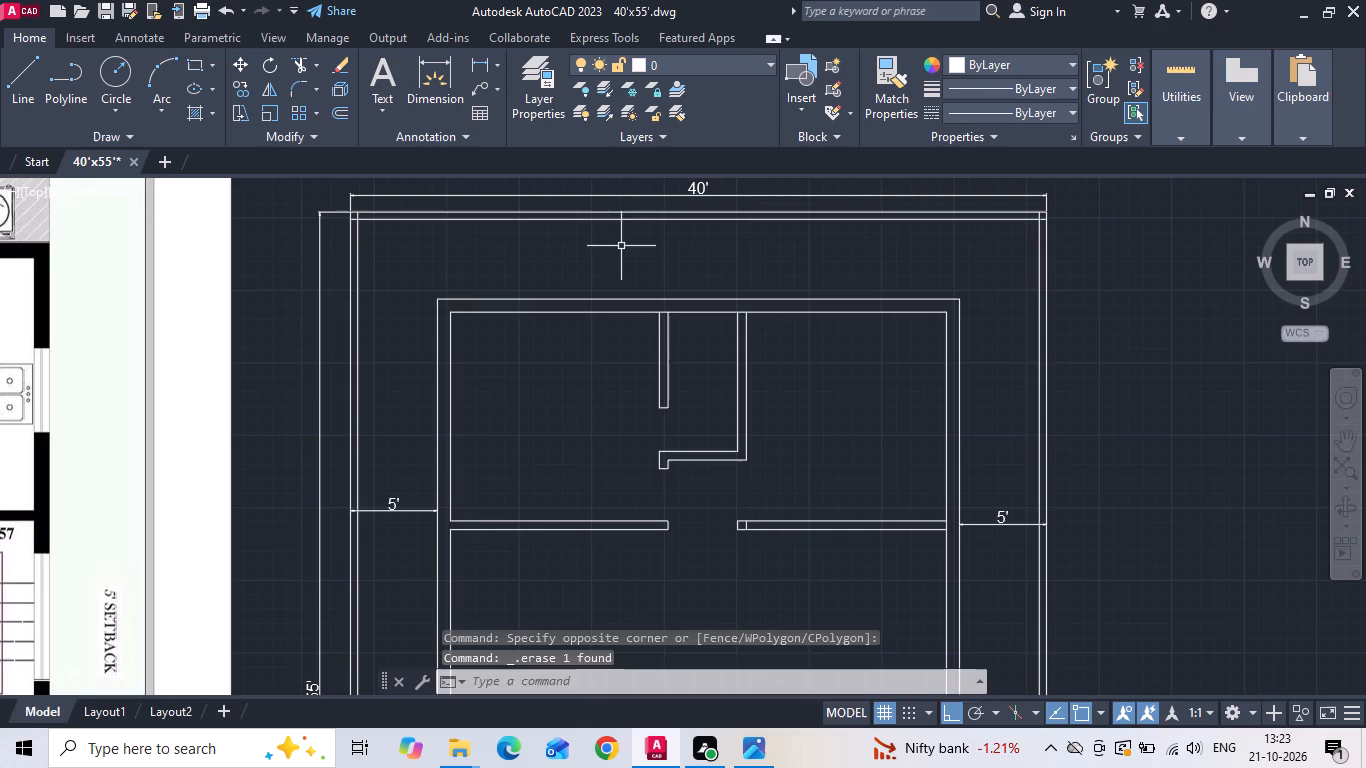
key(r)
key(space)
scroll(705, 342, up, 2)
click(603, 266)
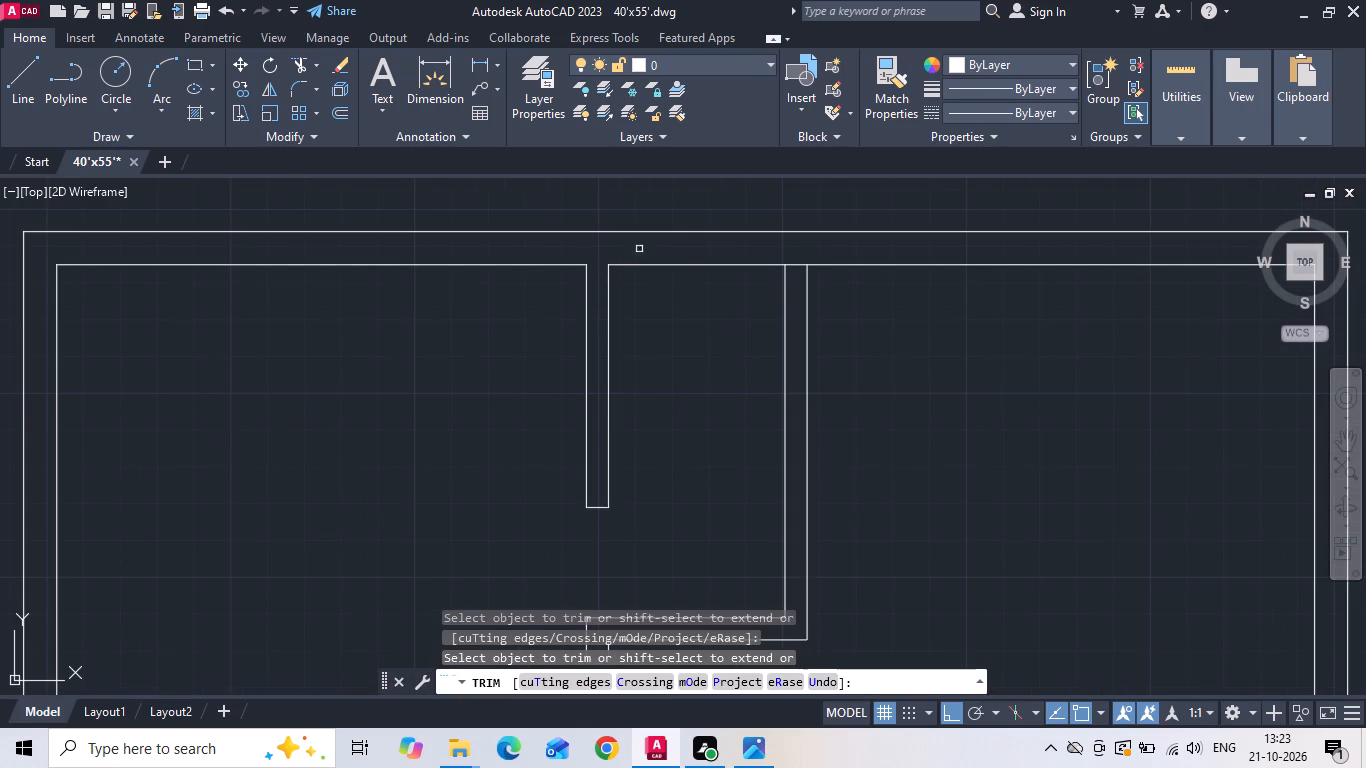
click(794, 262)
key(Escape)
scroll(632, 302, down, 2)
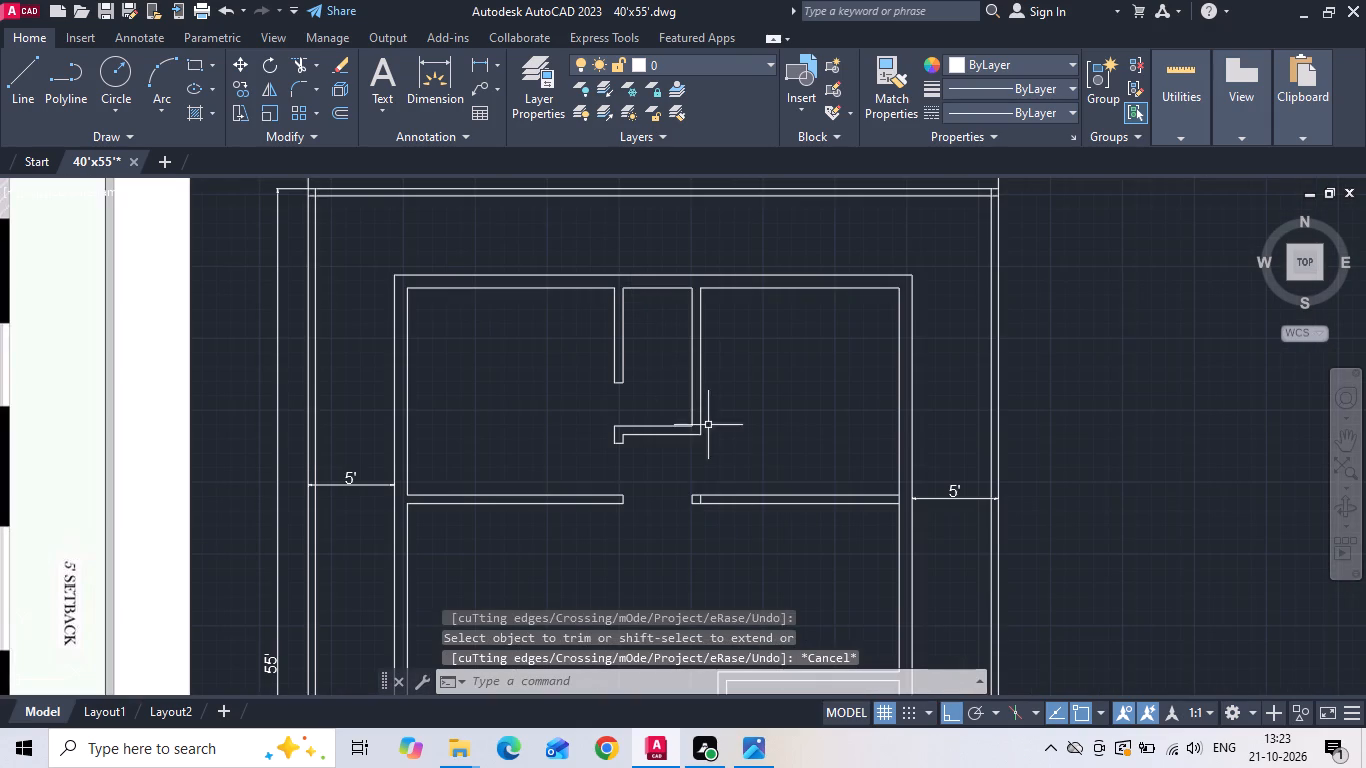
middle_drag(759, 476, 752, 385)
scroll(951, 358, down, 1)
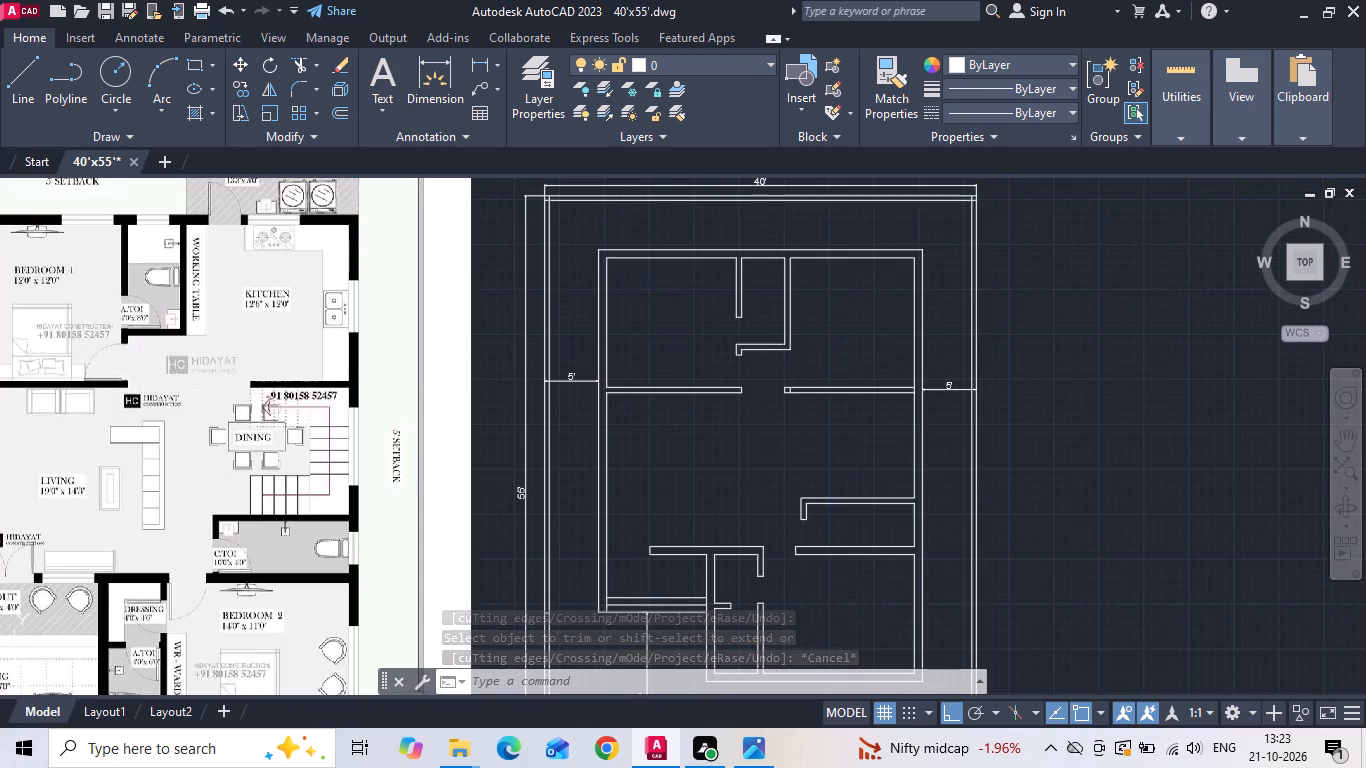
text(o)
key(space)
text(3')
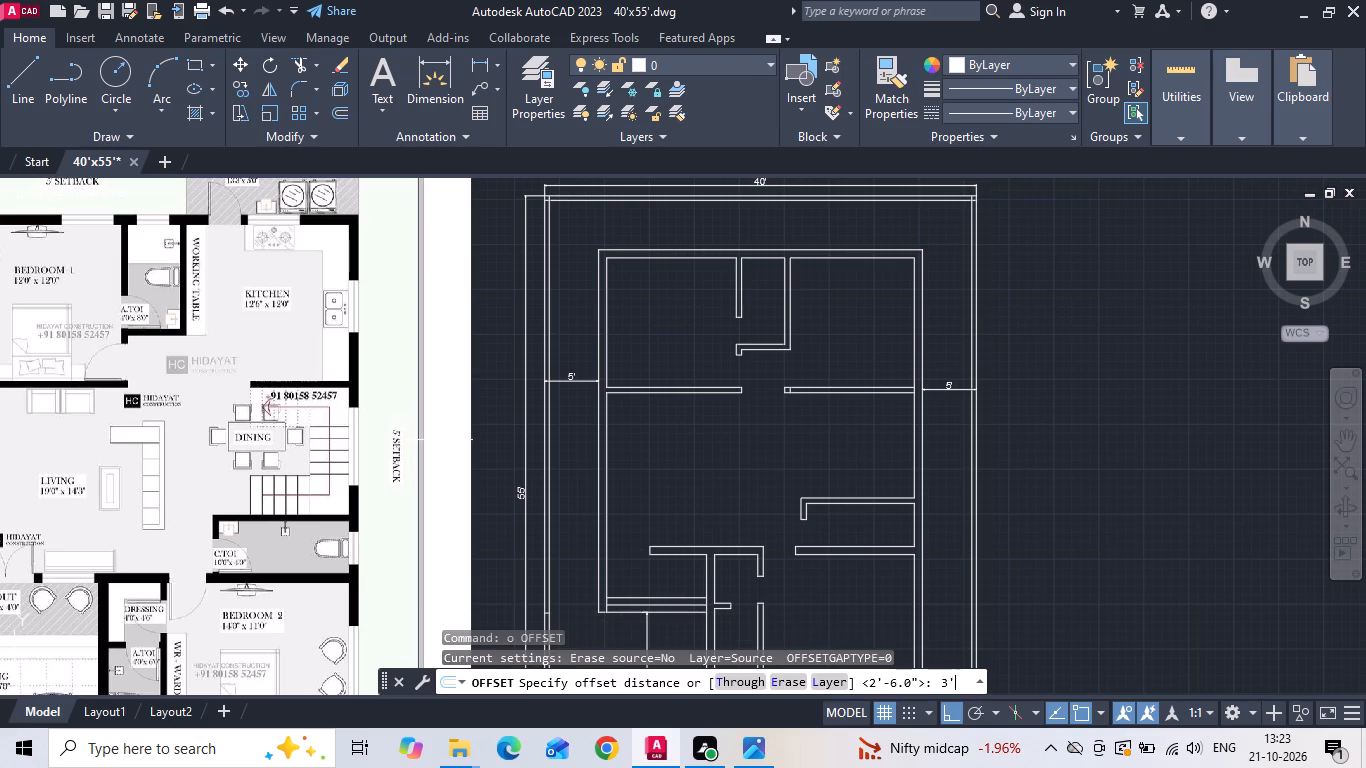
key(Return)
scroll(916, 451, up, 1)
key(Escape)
Trim the inner line of the house's east wall where the kitchen's lower wall joins it.
key(t)
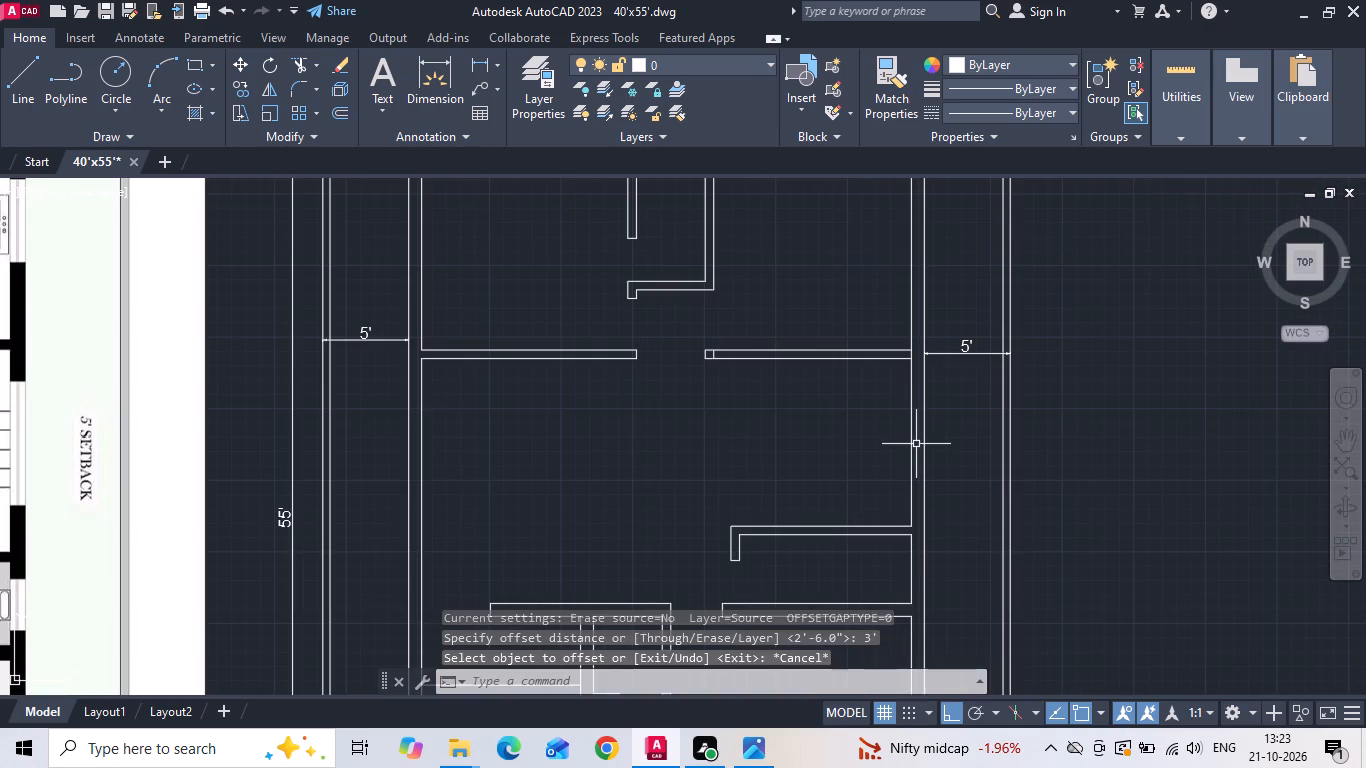
key(r)
key(space)
key(space)
scroll(914, 375, up, 2)
click(905, 327)
key(Escape)
Copy the dining area's inner east wall line 3' into the room to mark the staircase width.
scroll(892, 369, down, 1)
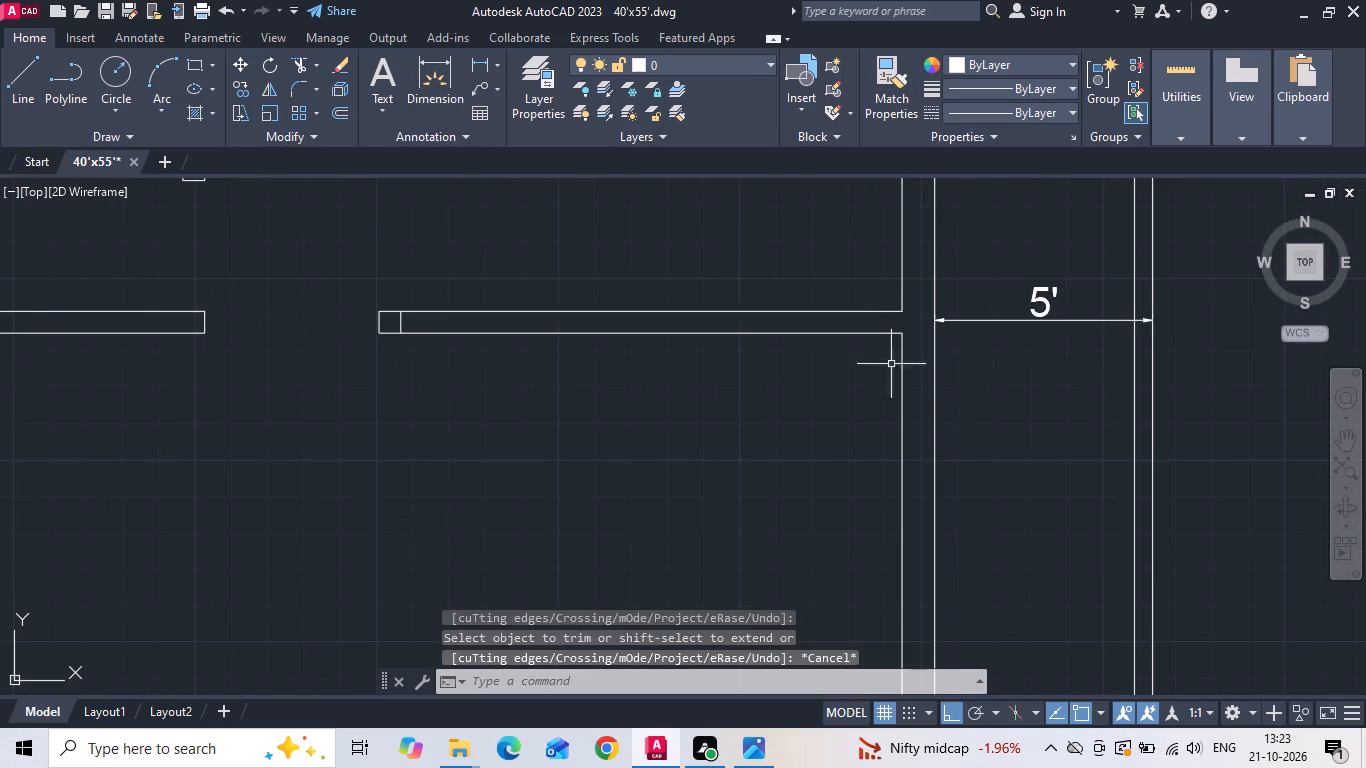
click(899, 406)
right_click(899, 406)
click(928, 383)
drag(825, 450, 782, 450)
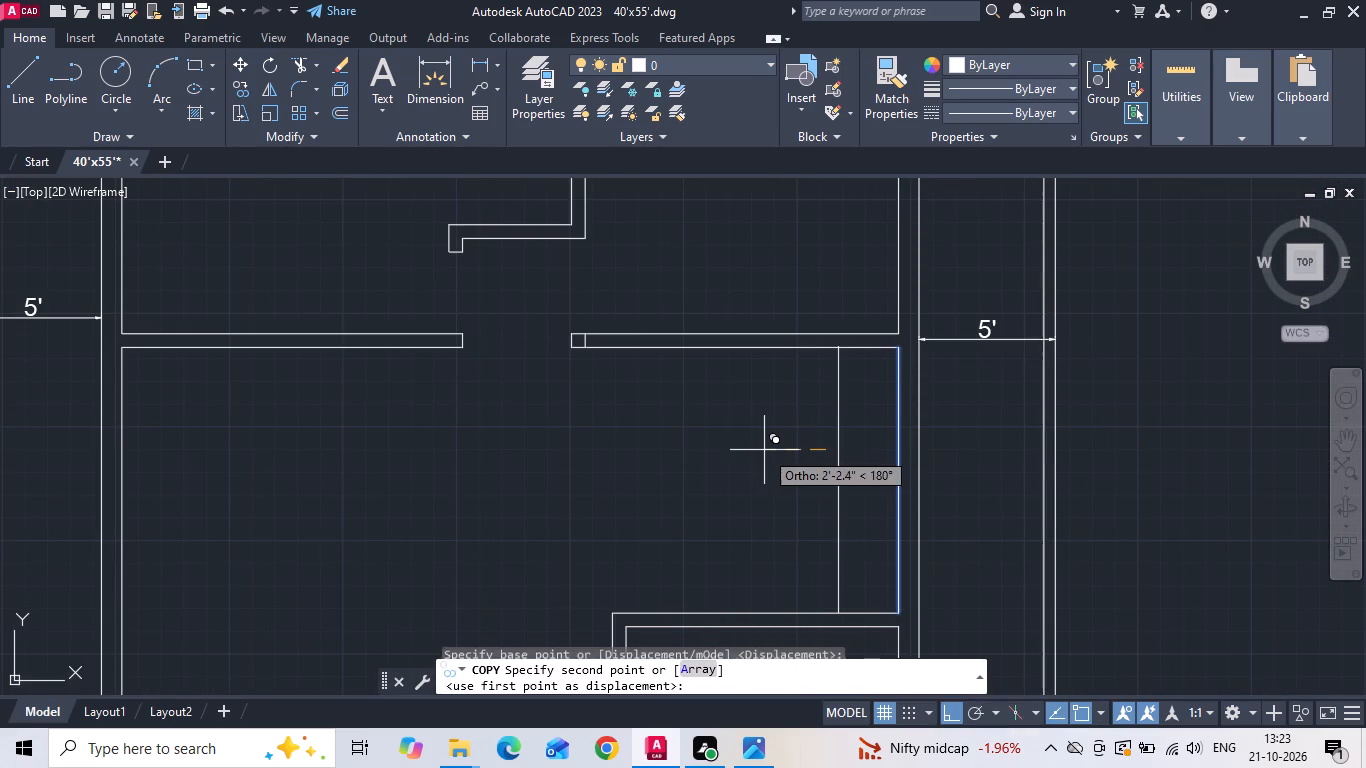
key(3)
key(apostrophe)
key(Return)
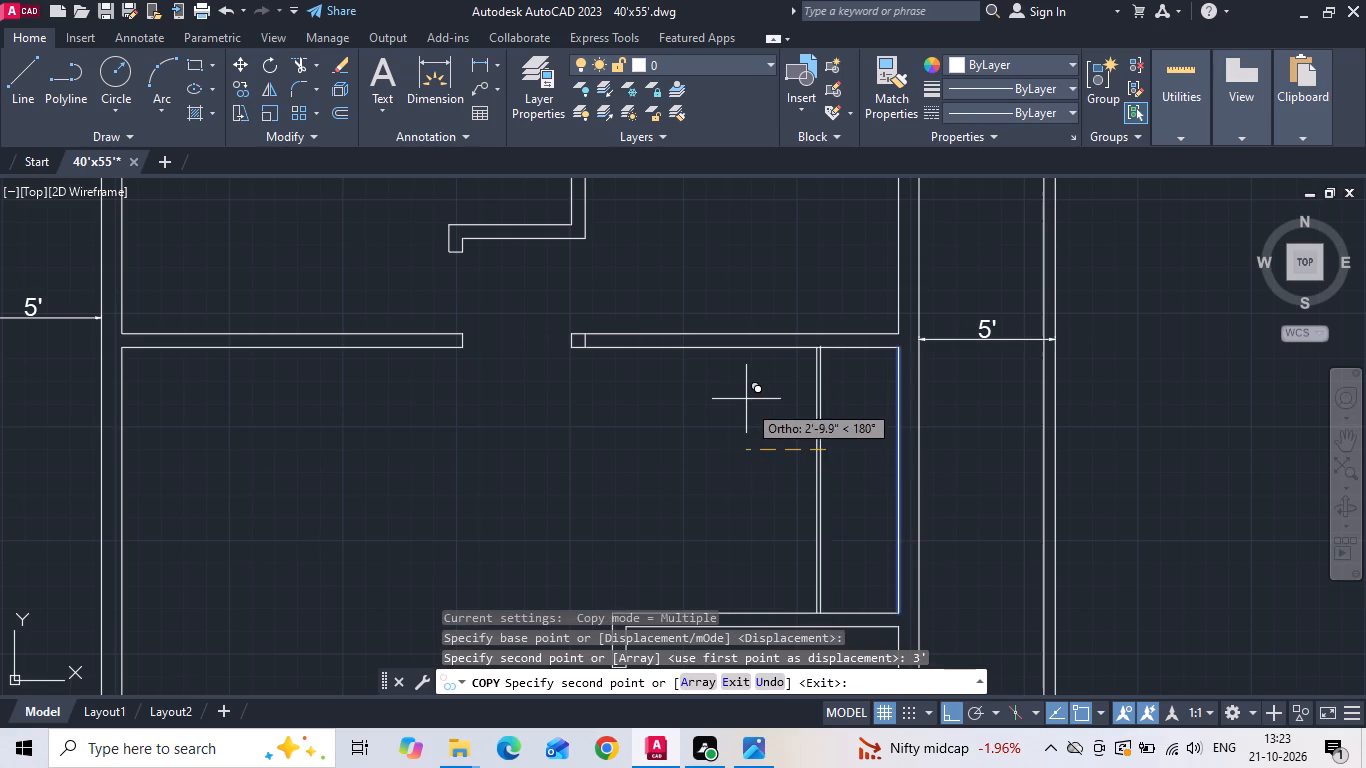
key(space)
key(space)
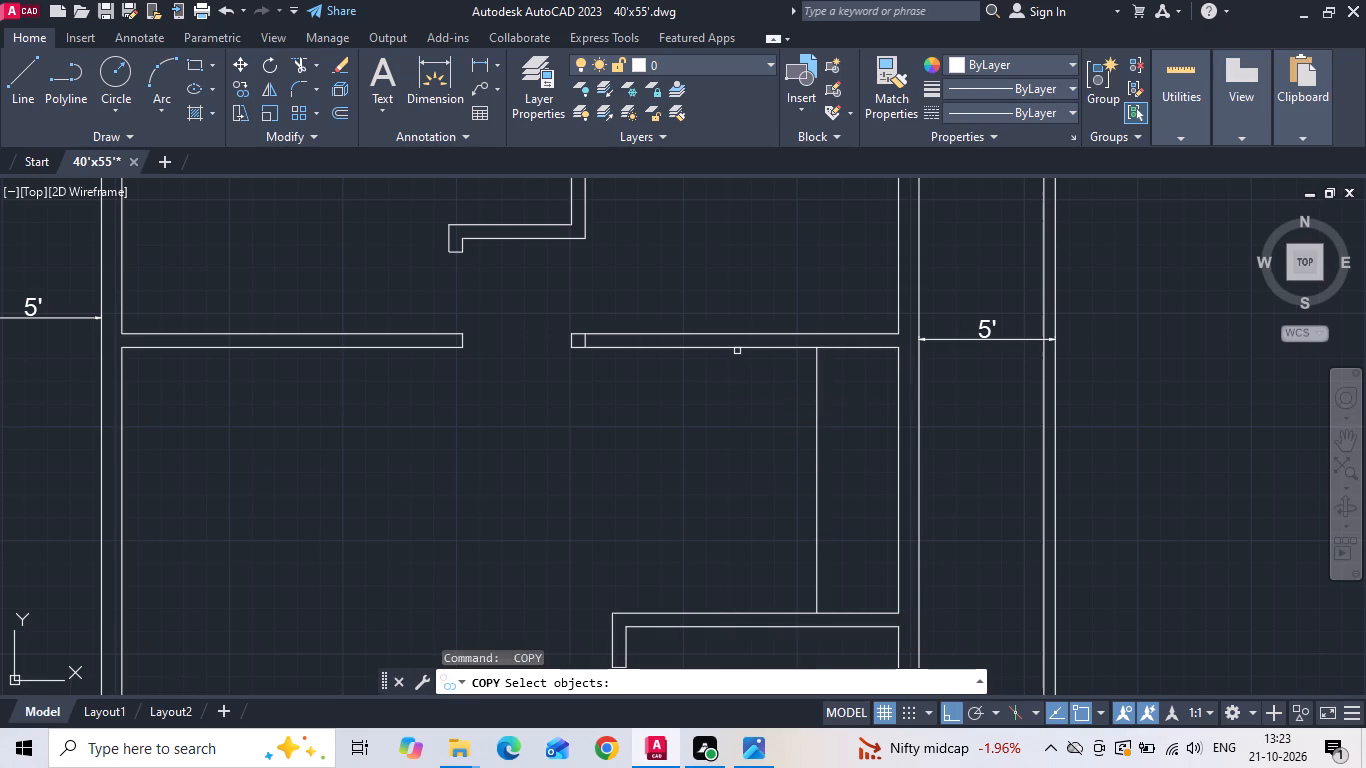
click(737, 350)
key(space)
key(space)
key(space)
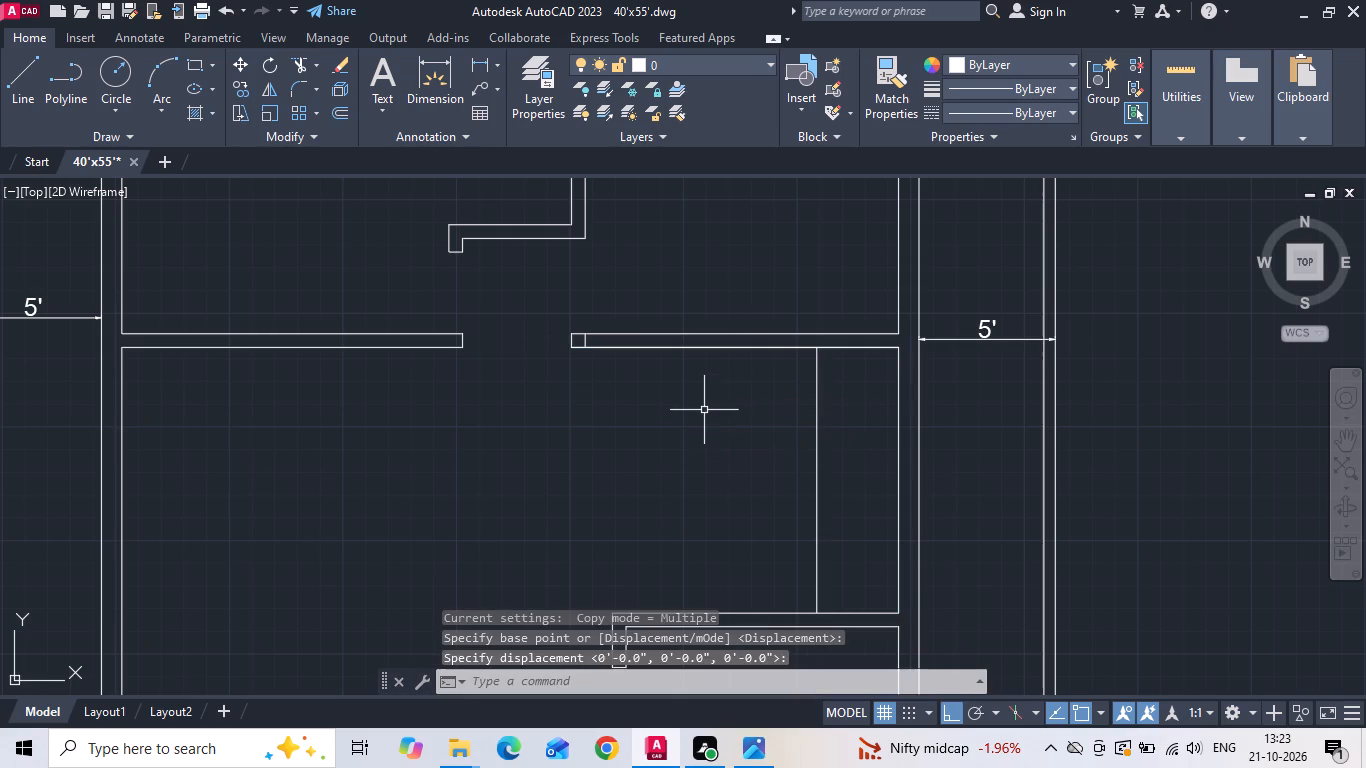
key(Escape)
Offset the kitchen's lower wall line 3' downward and the common toilet's upper wall line 3' upward for the stair flights.
text(o 3')
key(Return)
click(712, 341)
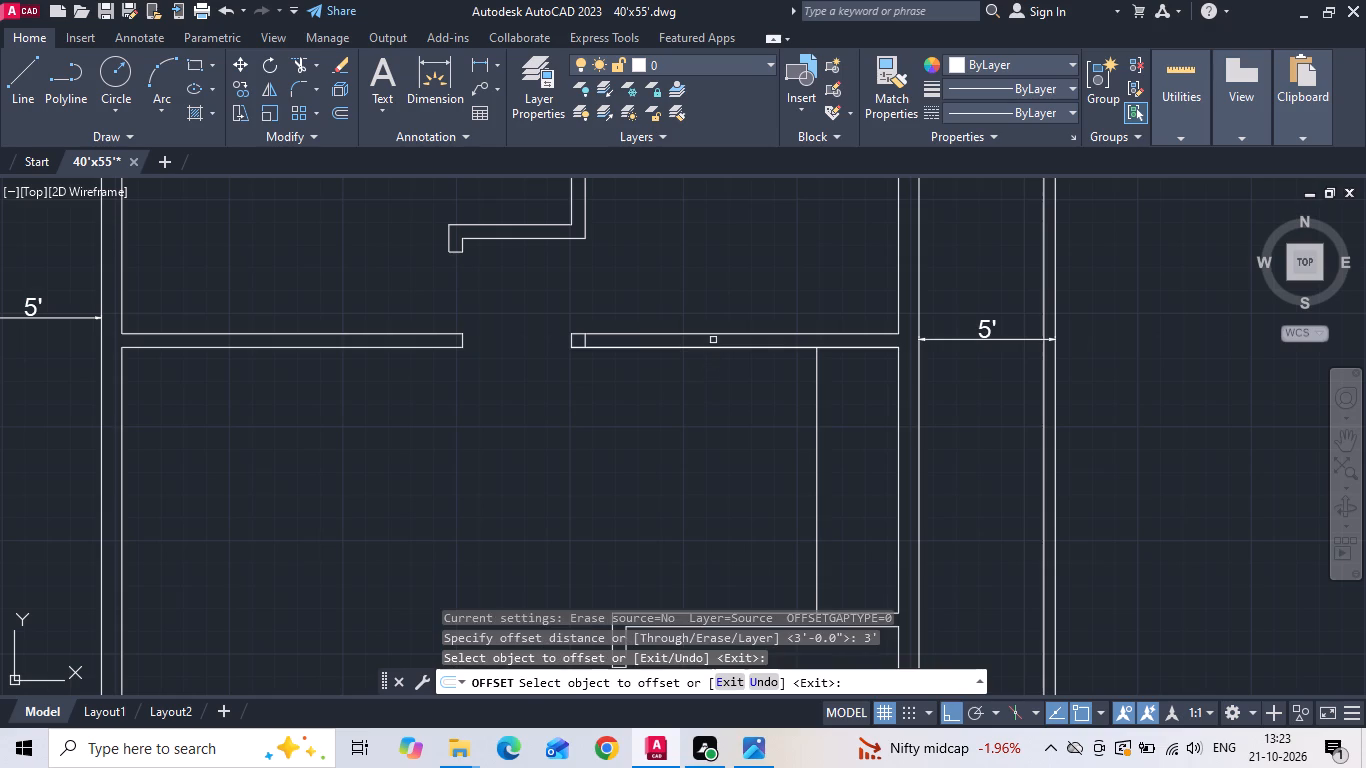
drag(711, 348, 703, 390)
click(691, 444)
middle_drag(701, 474, 703, 428)
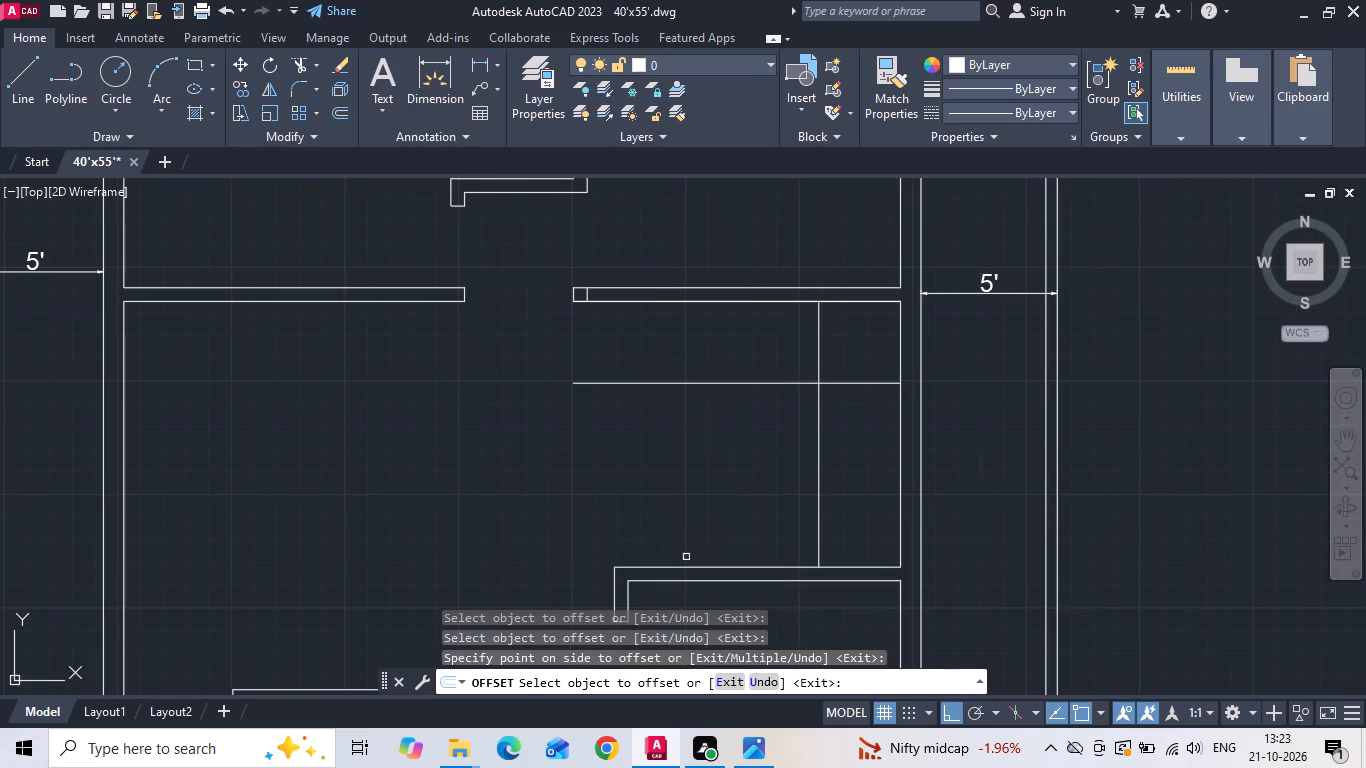
drag(686, 567, 693, 522)
click(705, 465)
scroll(982, 464, down, 2)
key(Escape)
Copy the upper stair flight line downward at 10", 20", 30" and 40" to lay out the middle flight's steps.
scroll(384, 450, up, 2)
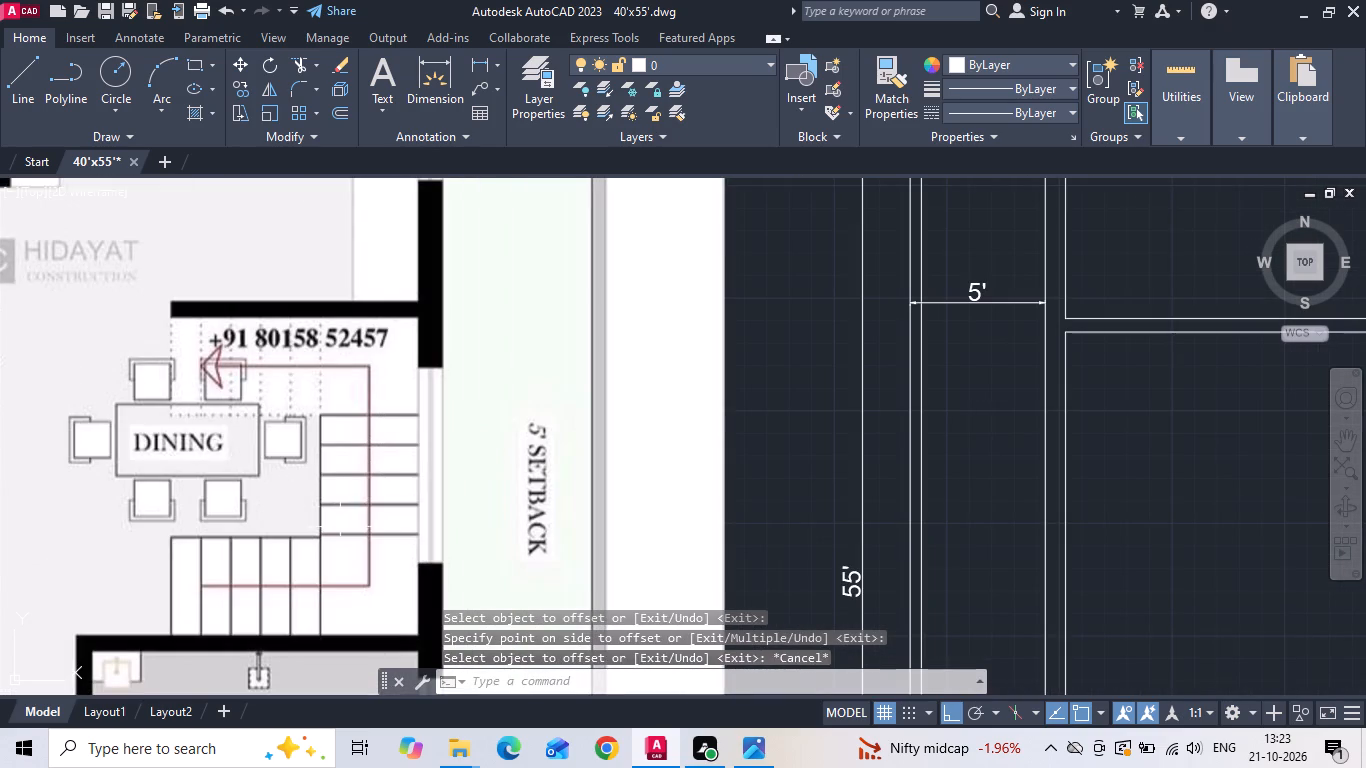
scroll(281, 480, down, 3)
scroll(525, 490, up, 2)
scroll(768, 474, up, 1)
drag(779, 377, 768, 410)
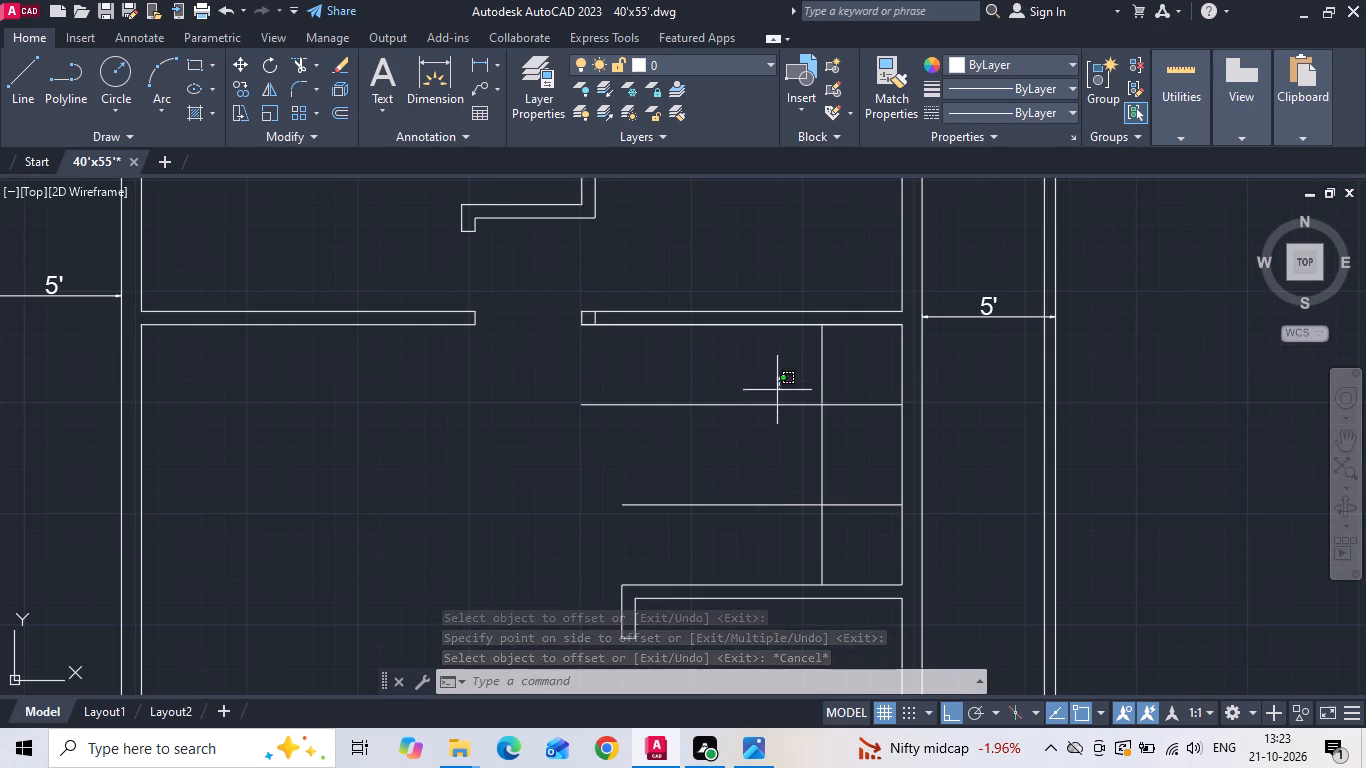
drag(768, 410, 744, 454)
click(743, 456)
right_click(742, 456)
click(795, 381)
scroll(792, 462, up, 1)
drag(770, 433, 767, 481)
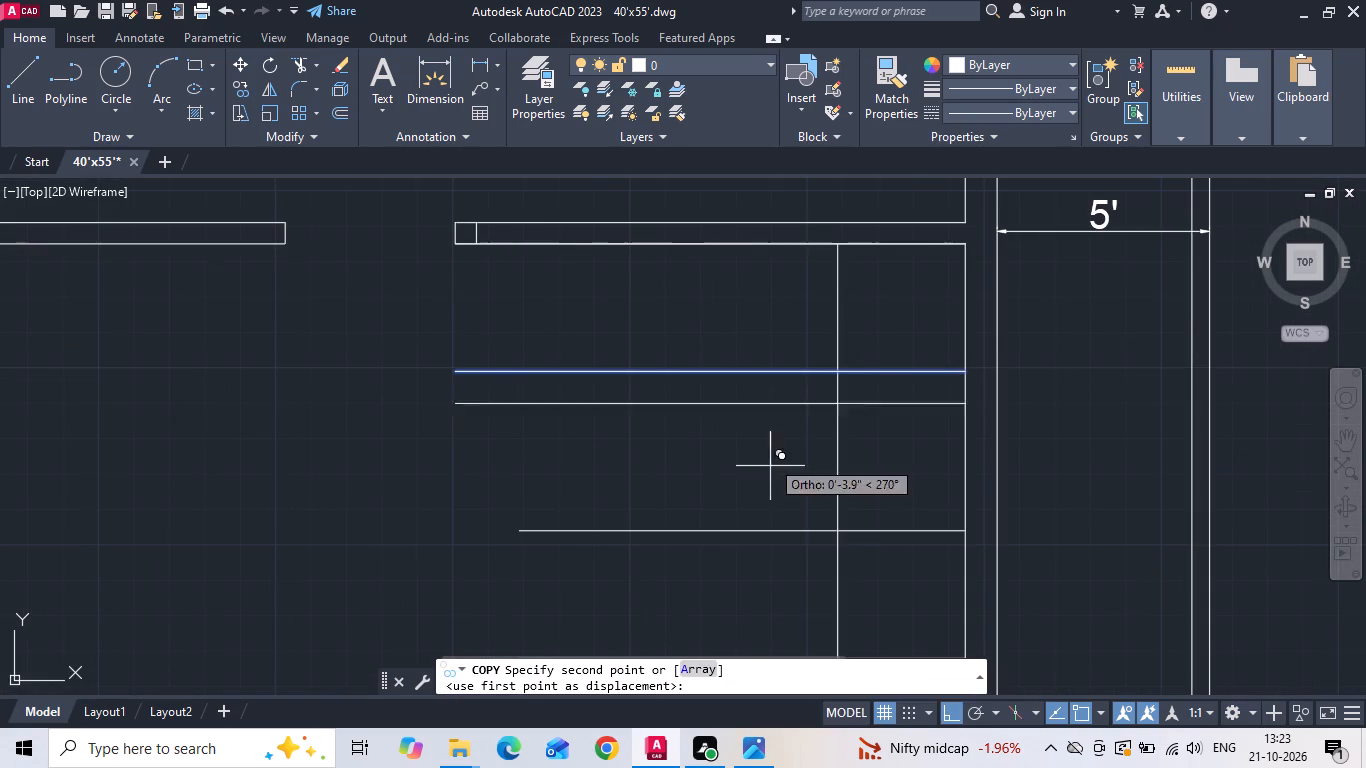
drag(767, 481, 766, 484)
key(1)
key(0)
key(space)
text(20)
key(space)
text(30 4)
text(0)
key(space)
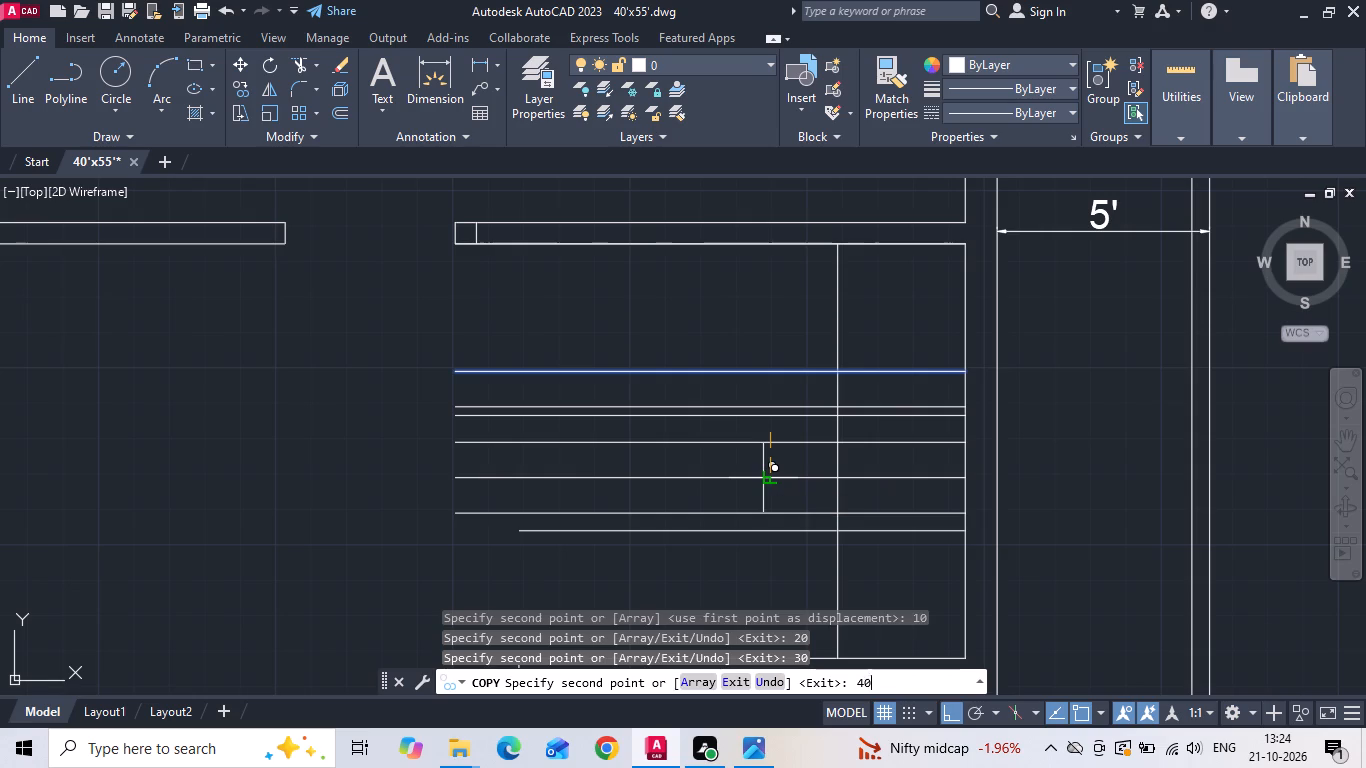
key(Escape)
scroll(730, 366, down, 2)
scroll(898, 415, up, 1)
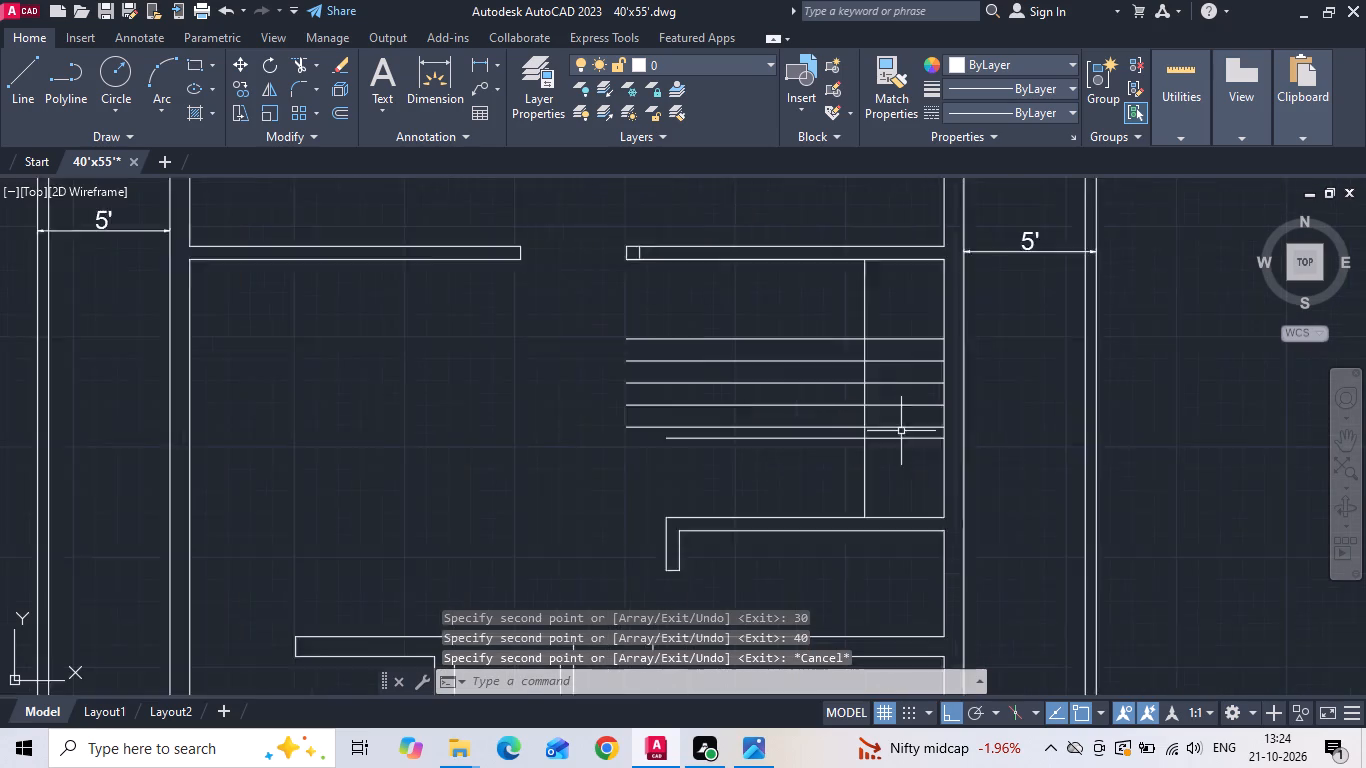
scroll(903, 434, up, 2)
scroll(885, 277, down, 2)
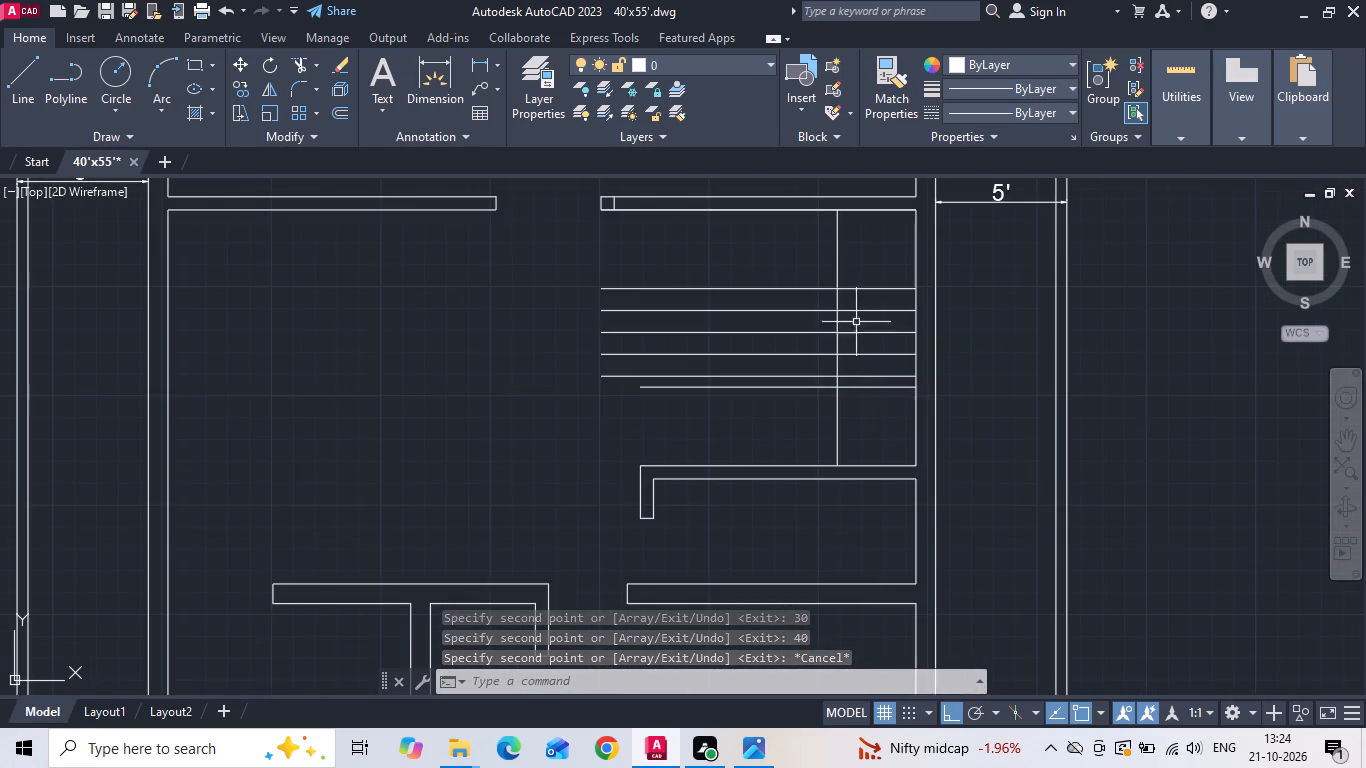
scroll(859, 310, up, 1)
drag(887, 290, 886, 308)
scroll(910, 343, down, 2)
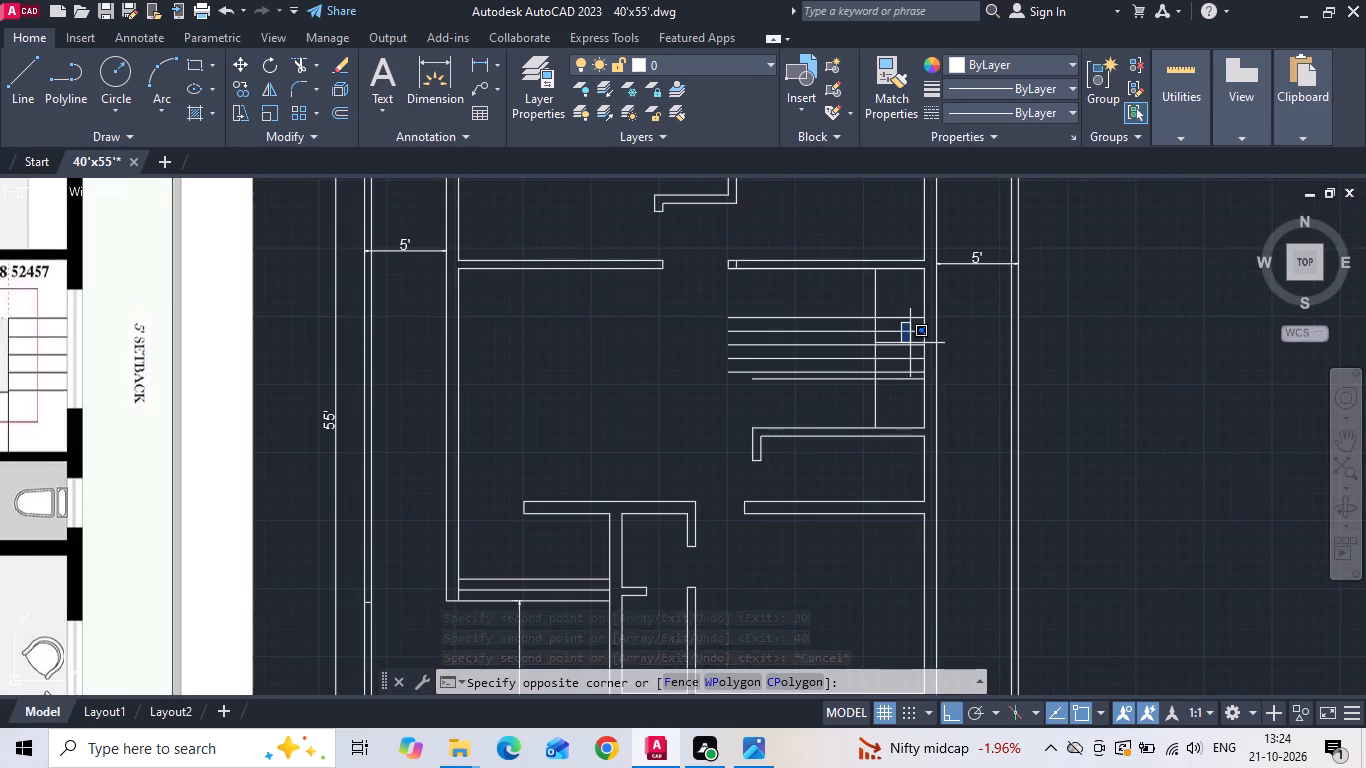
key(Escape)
Measure the gap between the lowest copied step line and the lower flight line with a linear dimension.
scroll(910, 343, up, 2)
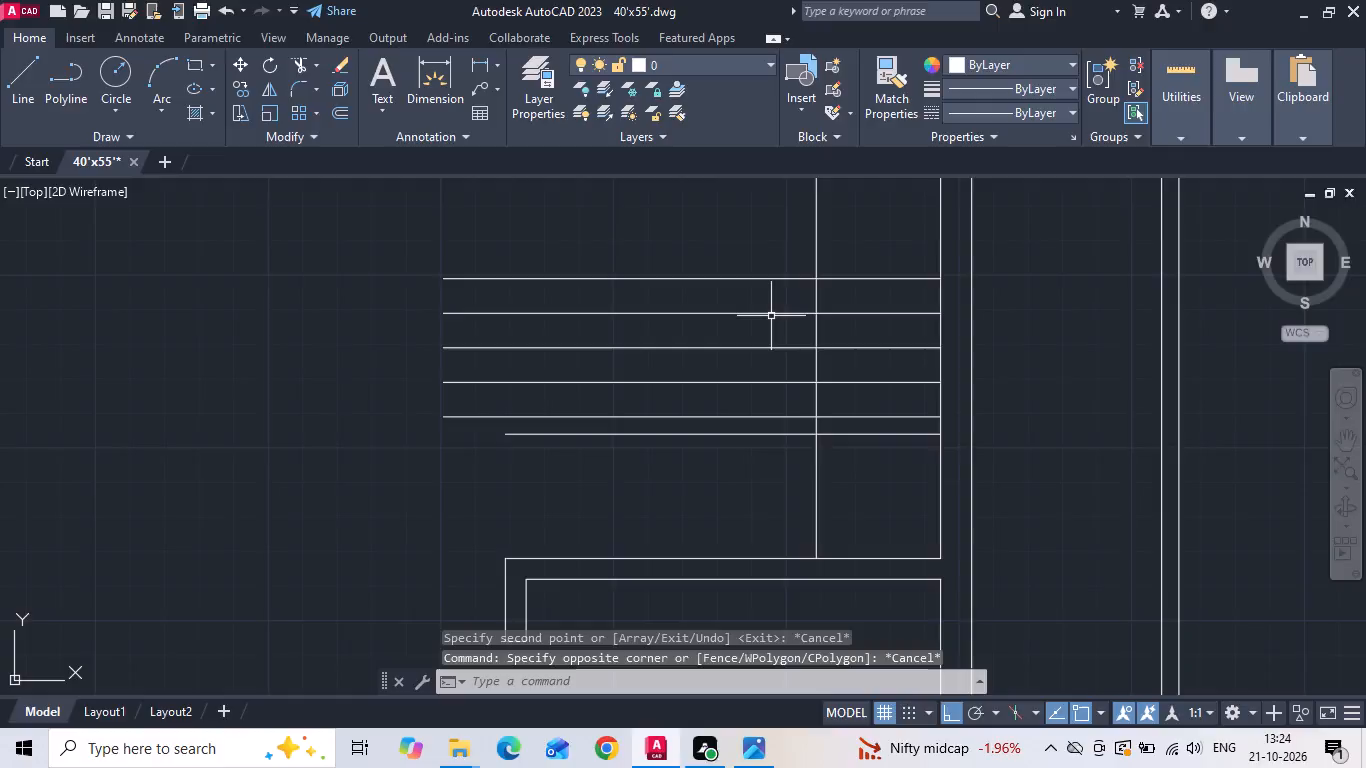
click(486, 59)
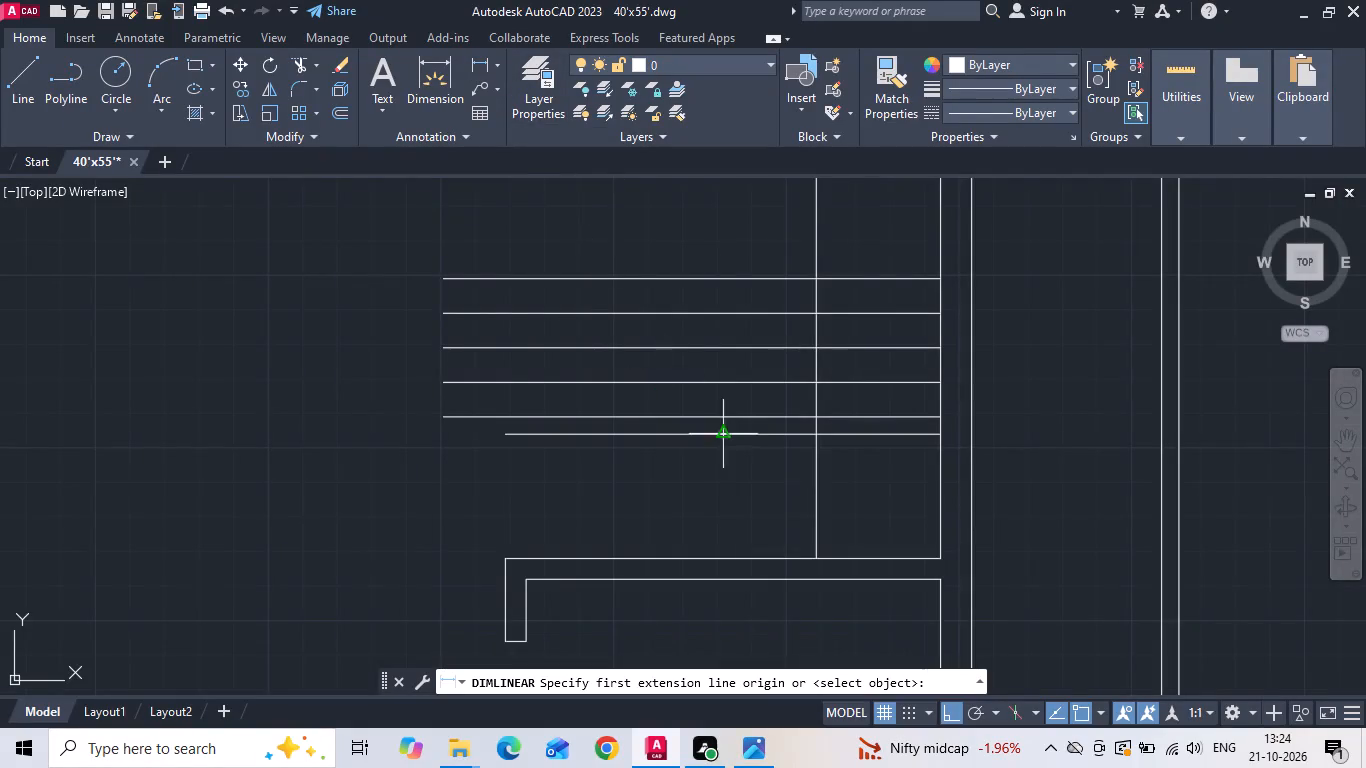
scroll(806, 448, up, 2)
drag(902, 374, 902, 383)
click(902, 410)
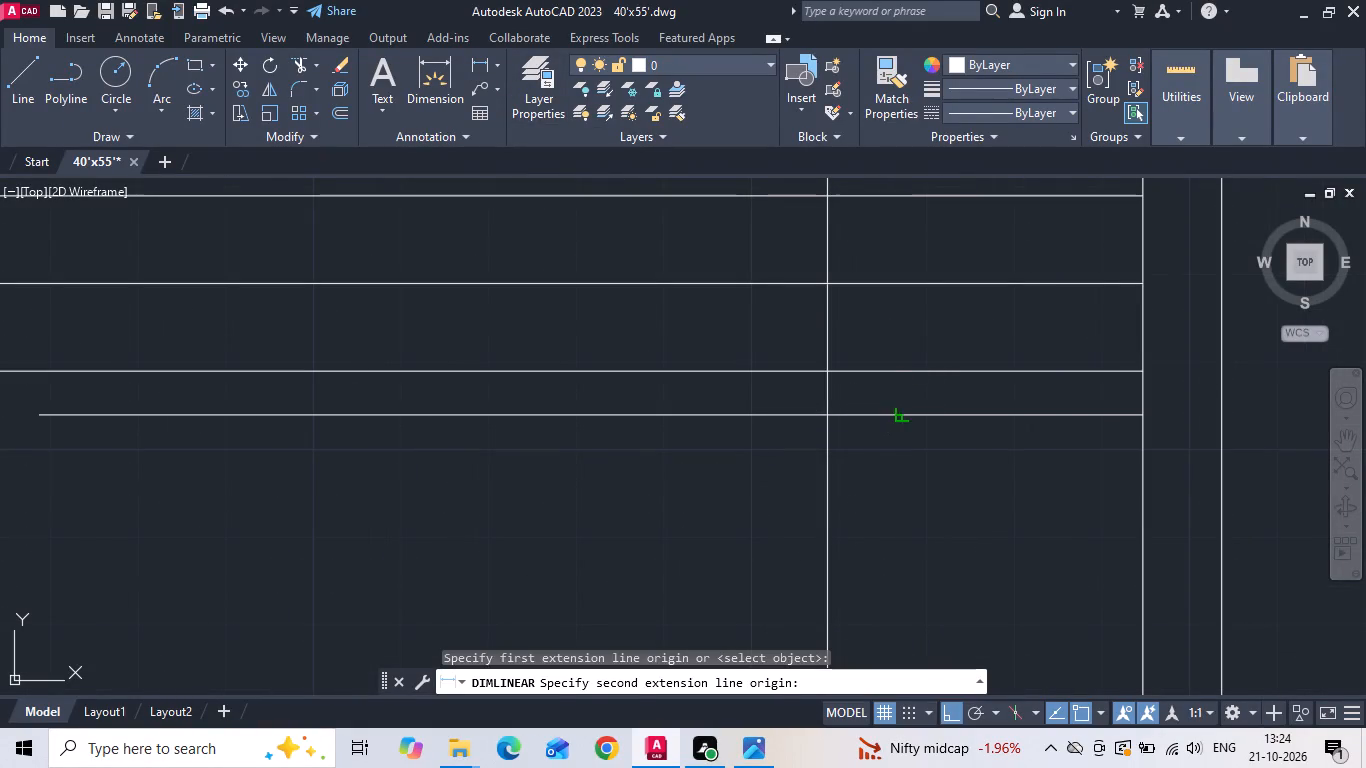
scroll(902, 410, down, 5)
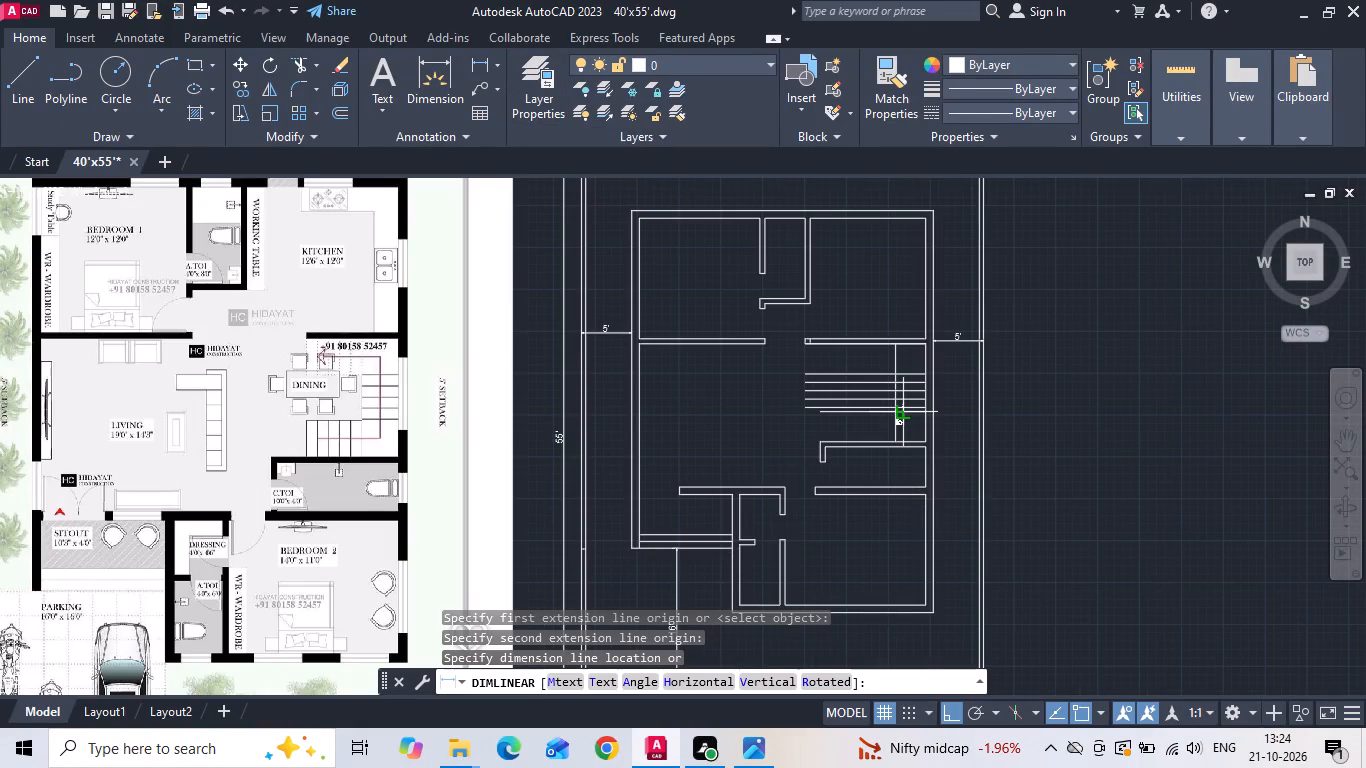
key(Escape)
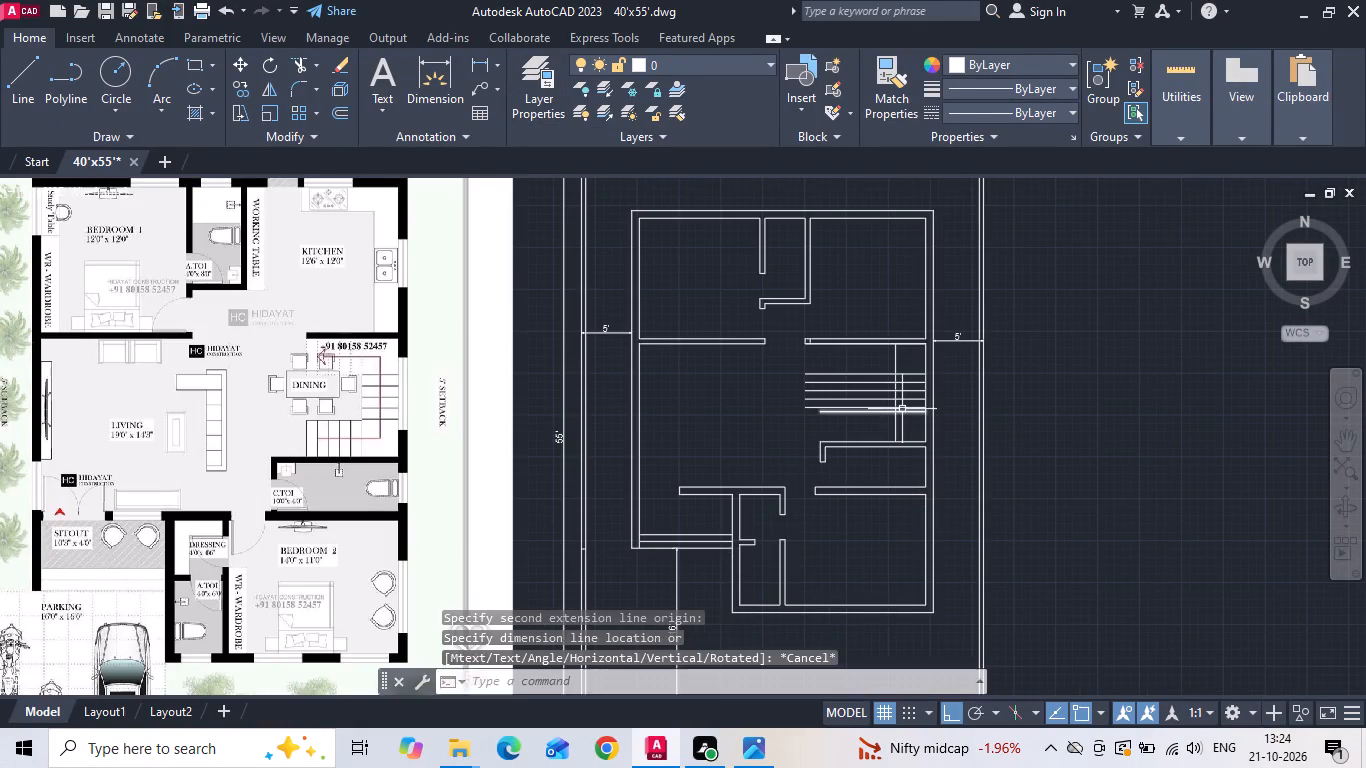
Move the four copied step lines 2.5" downward toward the lower flight line.
scroll(902, 409, up, 3)
click(902, 407)
click(882, 293)
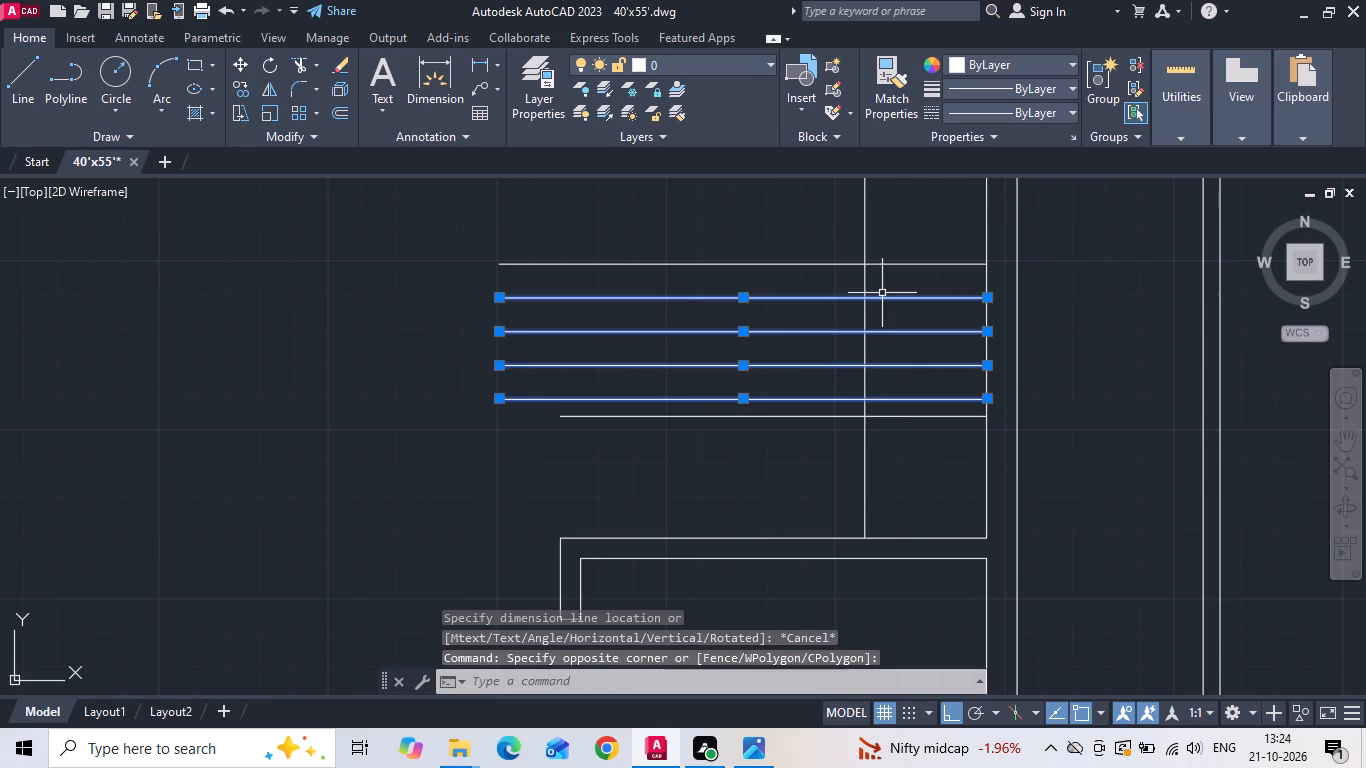
right_click(882, 293)
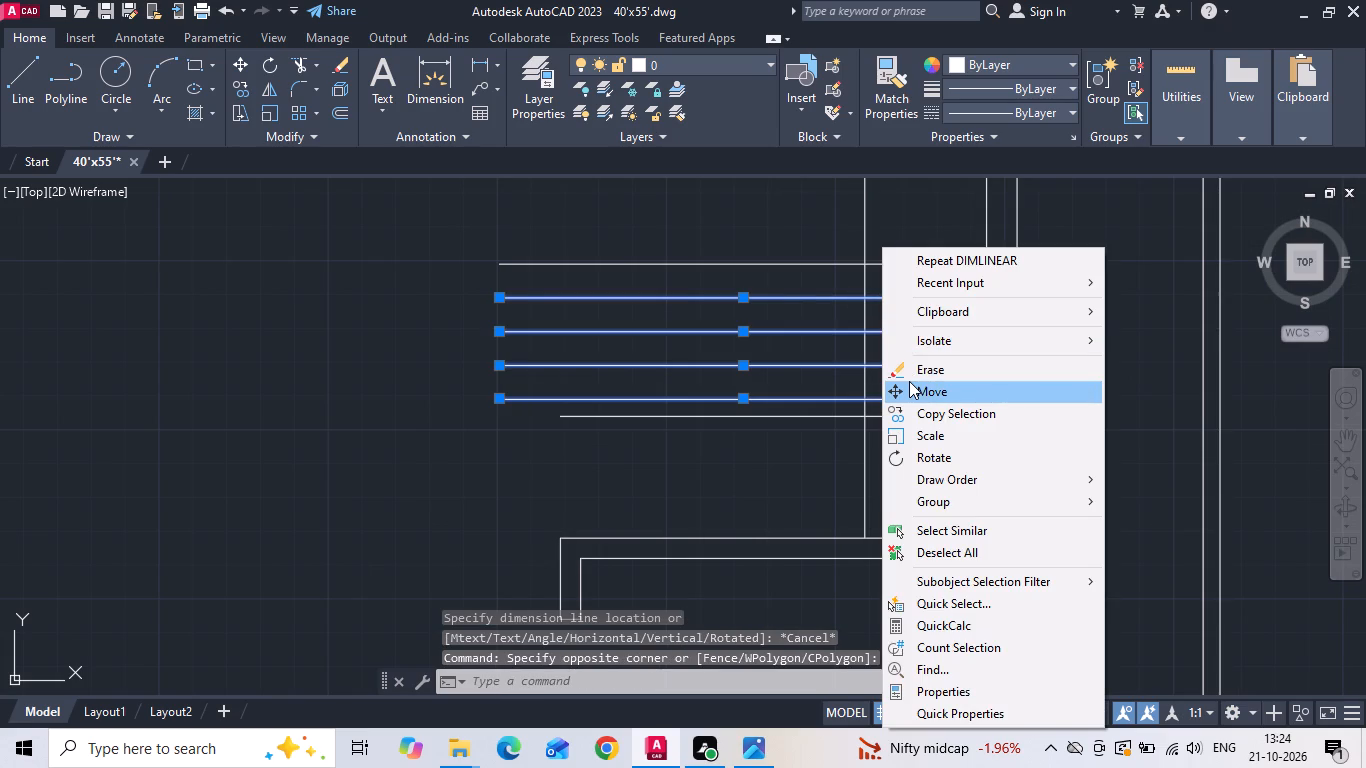
click(909, 381)
scroll(942, 452, up, 1)
drag(942, 475, 942, 494)
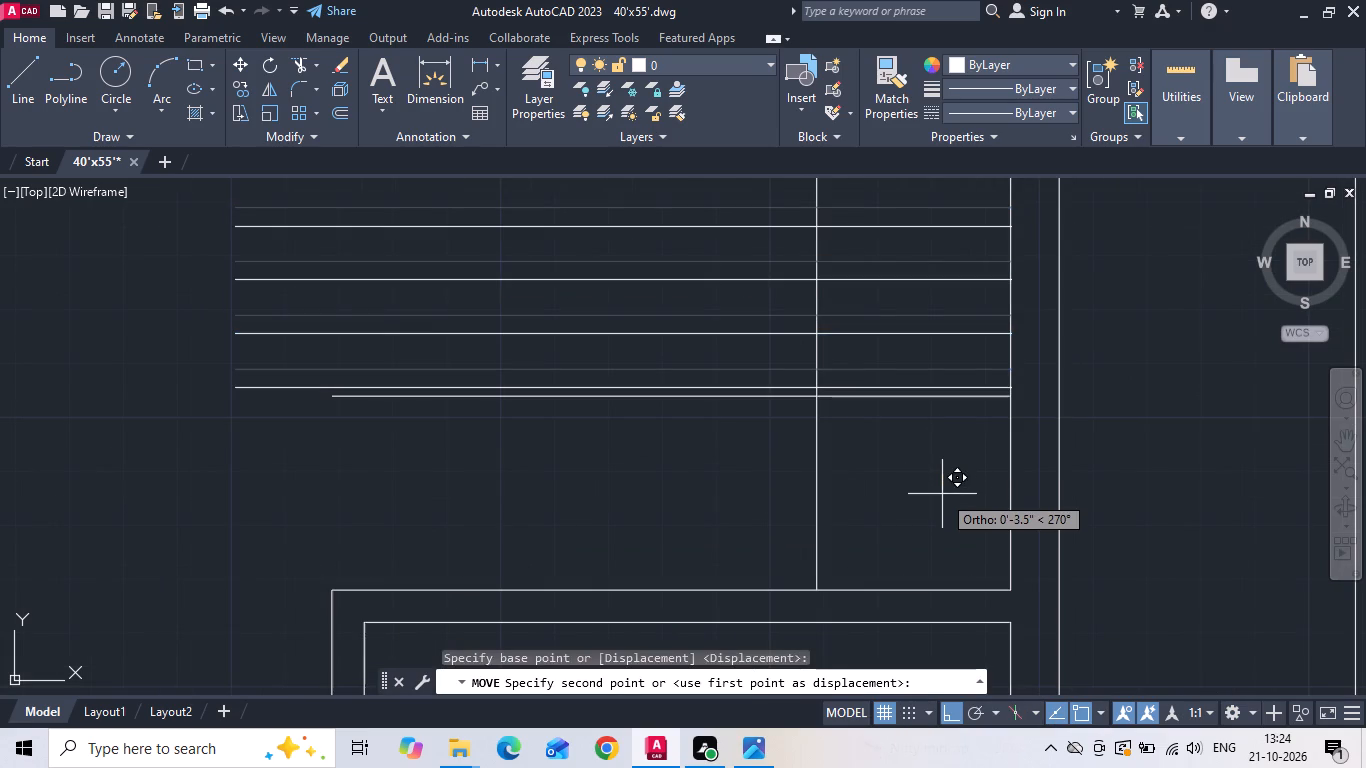
key(2)
text(.5)
key(space)
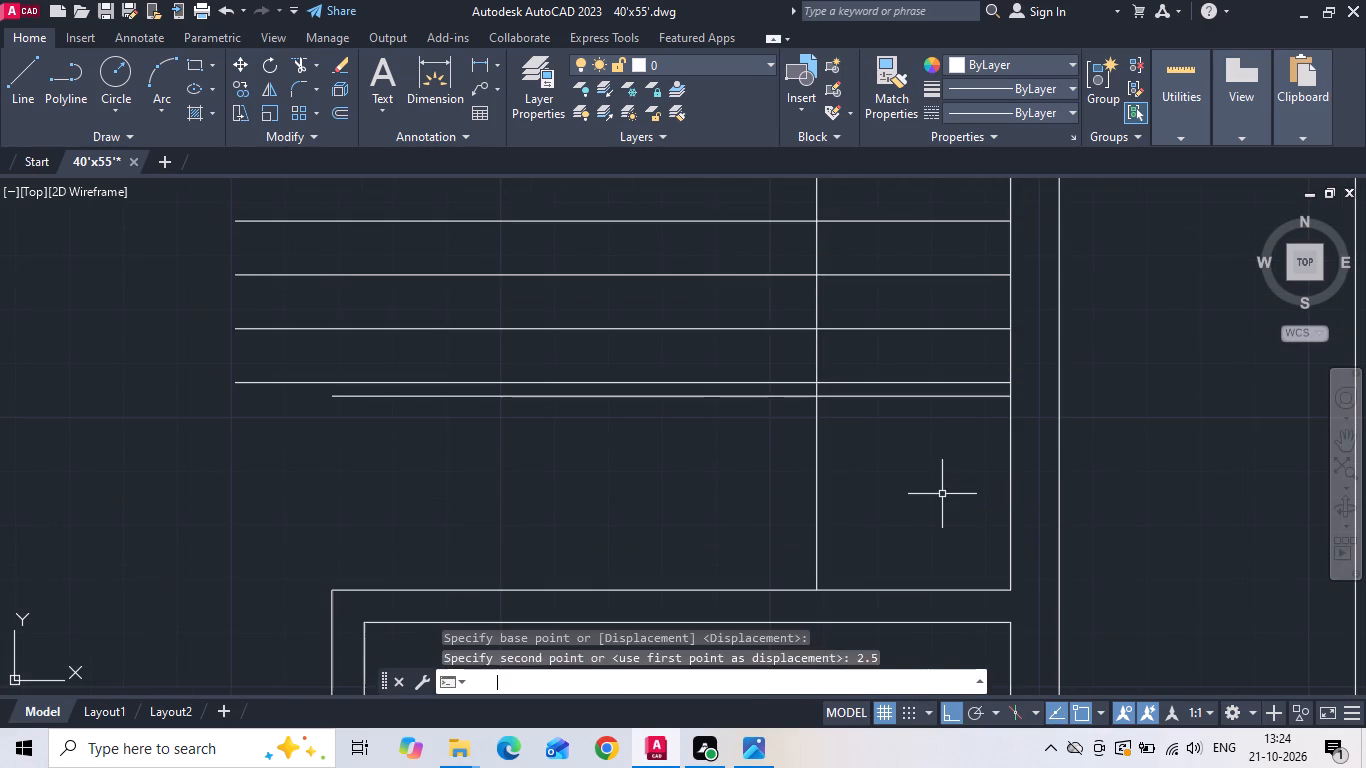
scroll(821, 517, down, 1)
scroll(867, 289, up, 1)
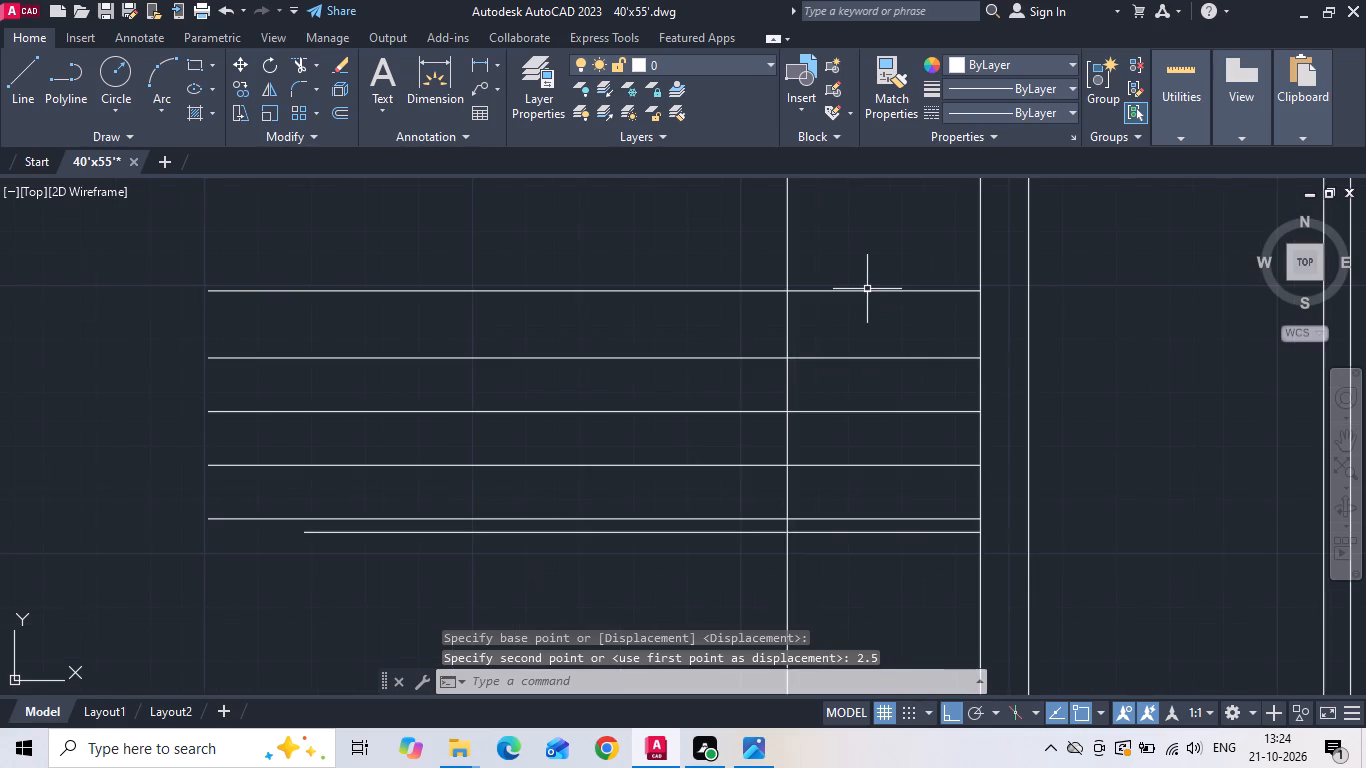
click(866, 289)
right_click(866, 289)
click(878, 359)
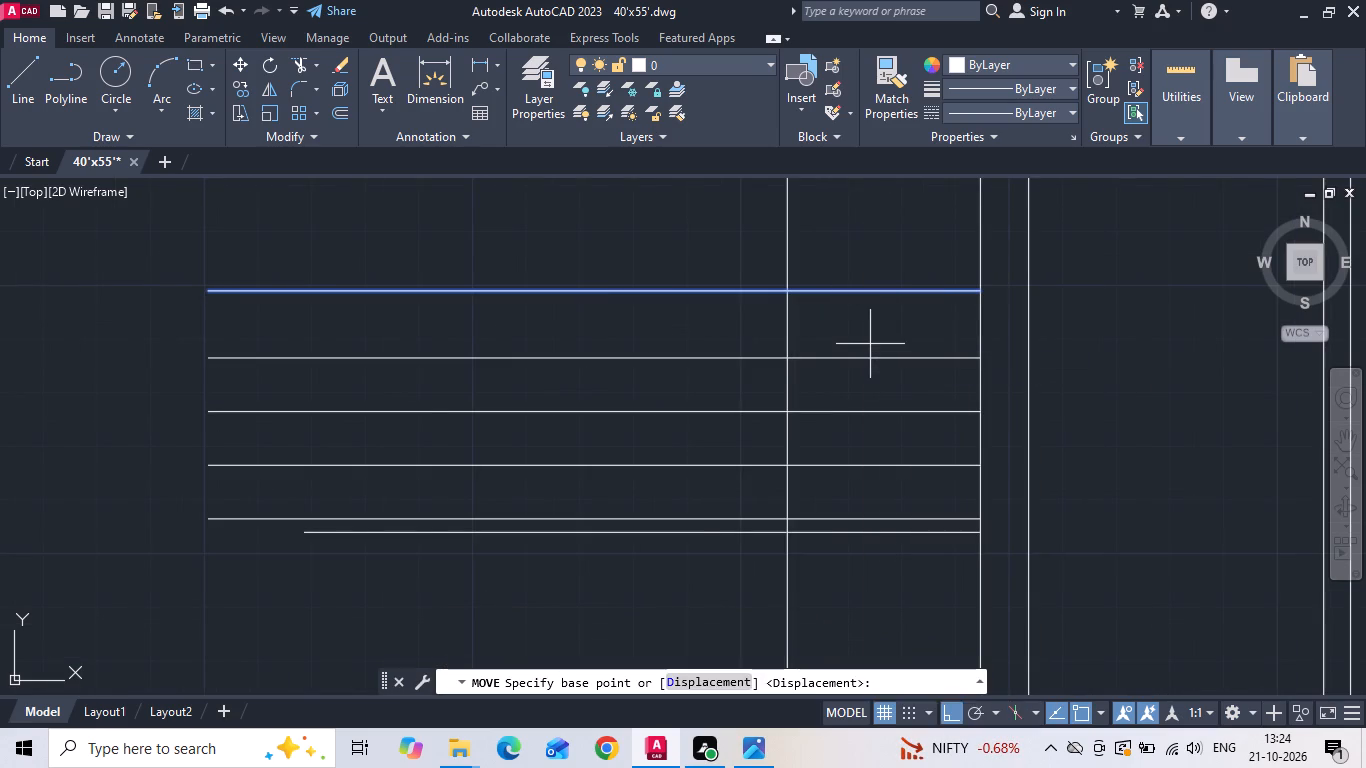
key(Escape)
Copy the upper flight line 2.5" downward to add the first step line of the middle flight.
drag(867, 337, 859, 315)
click(851, 277)
right_click(851, 276)
click(869, 377)
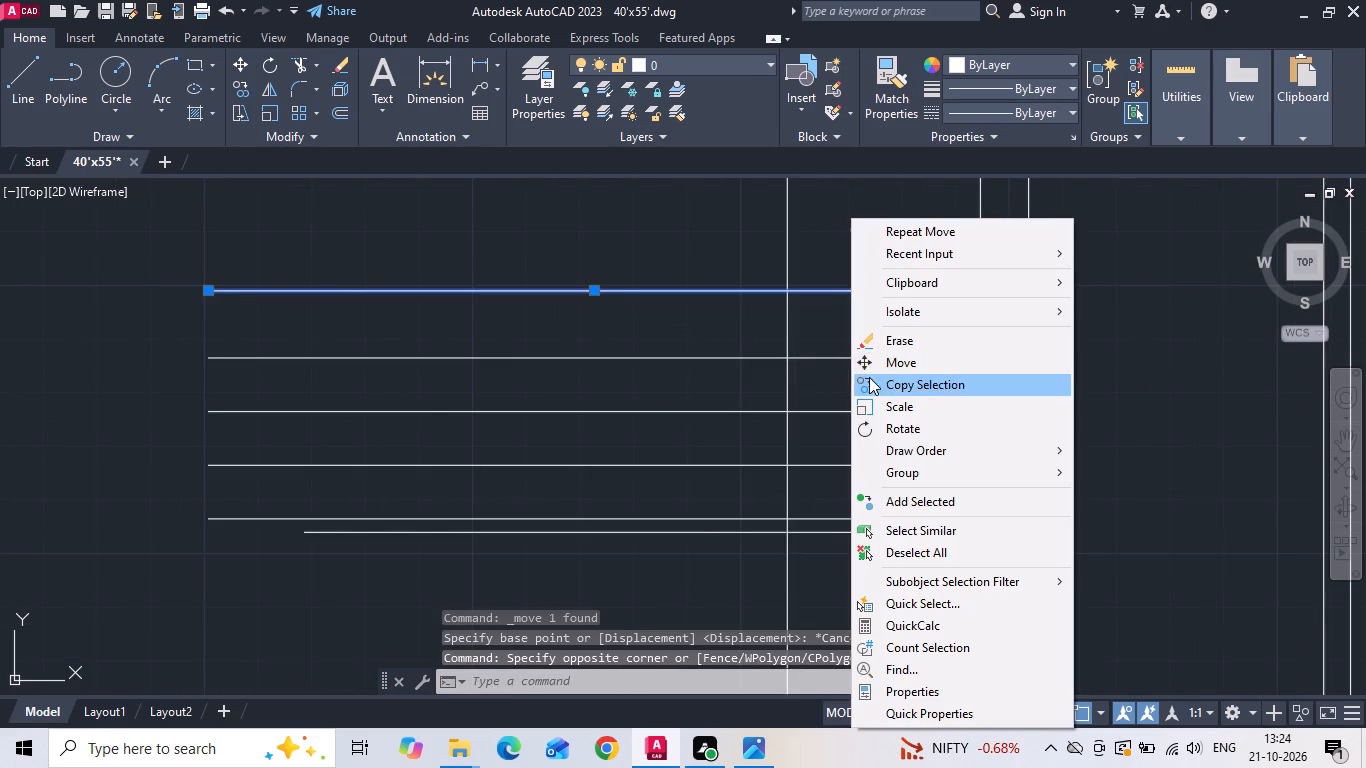
drag(626, 377, 626, 391)
key(1)
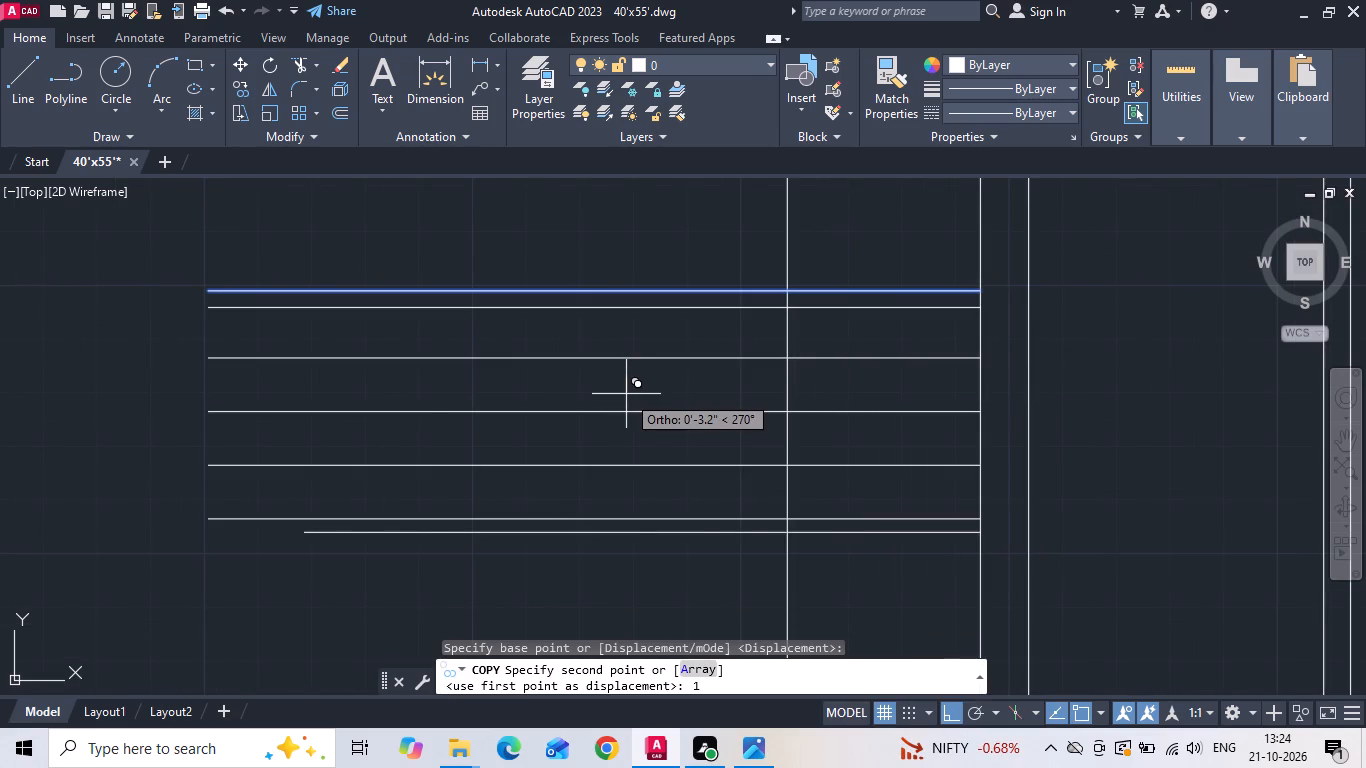
key(BackSpace)
text(2.)
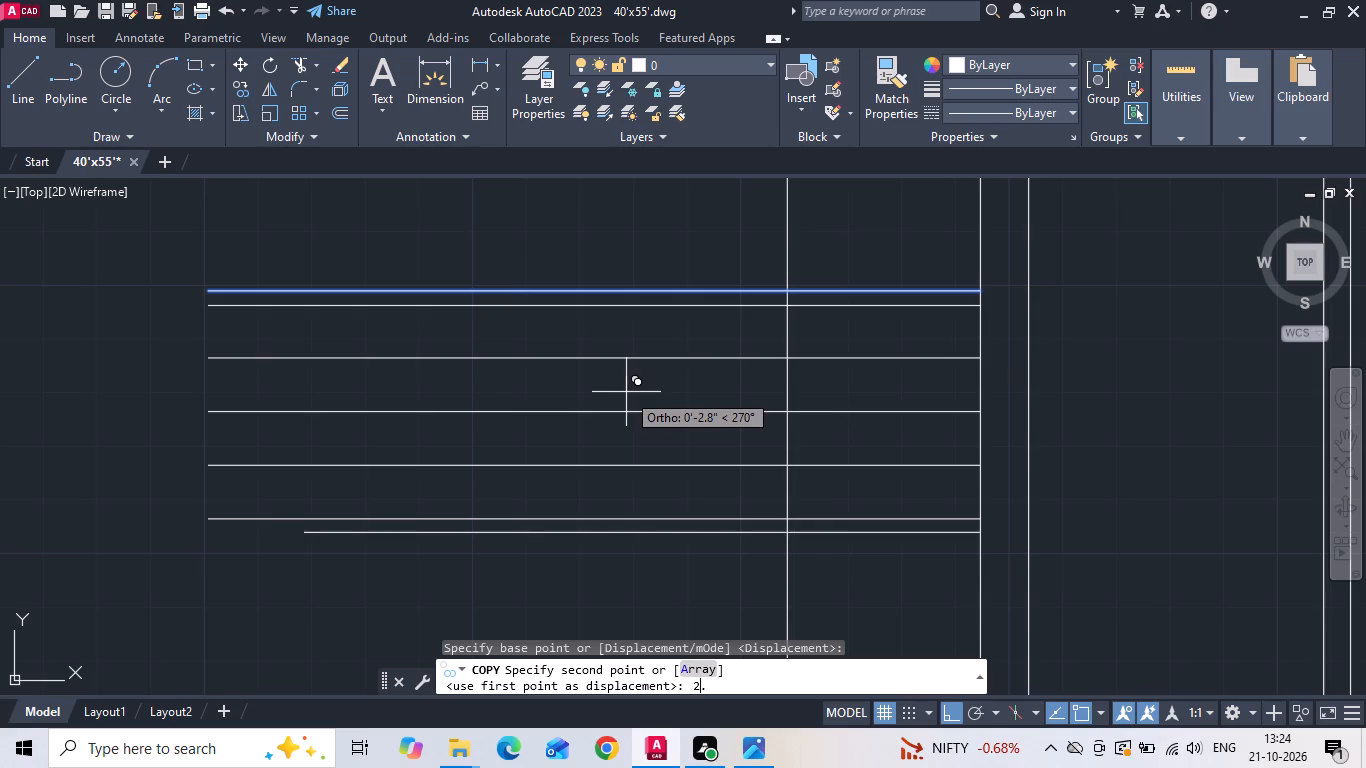
text(5)
key(space)
scroll(916, 500, down, 1)
key(Escape)
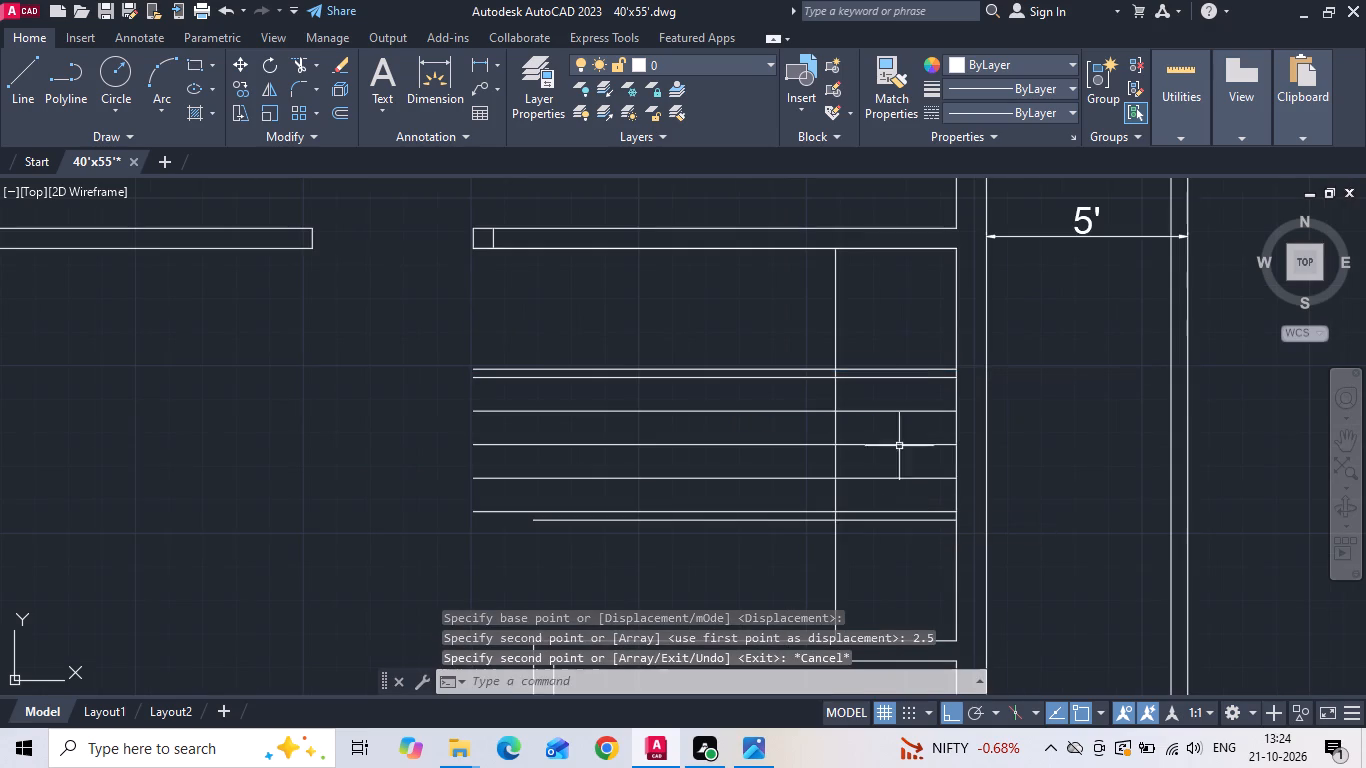
Copy the vertical stair width line toward the dining area at 10" intervals from 10" to 70" for the horizontal flights' steps.
drag(880, 316, 855, 320)
click(836, 321)
right_click(836, 321)
click(864, 385)
drag(727, 304, 678, 301)
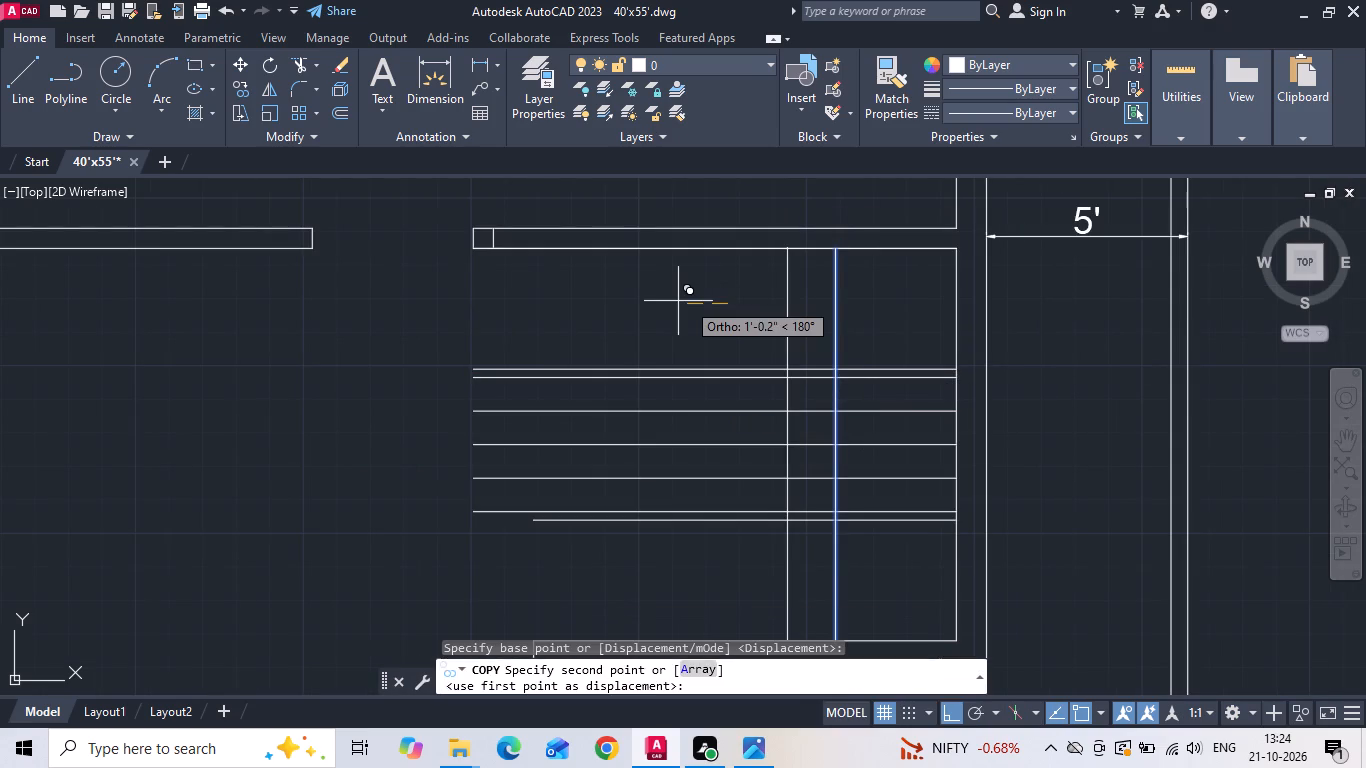
text(10)
key(Return)
text(20)
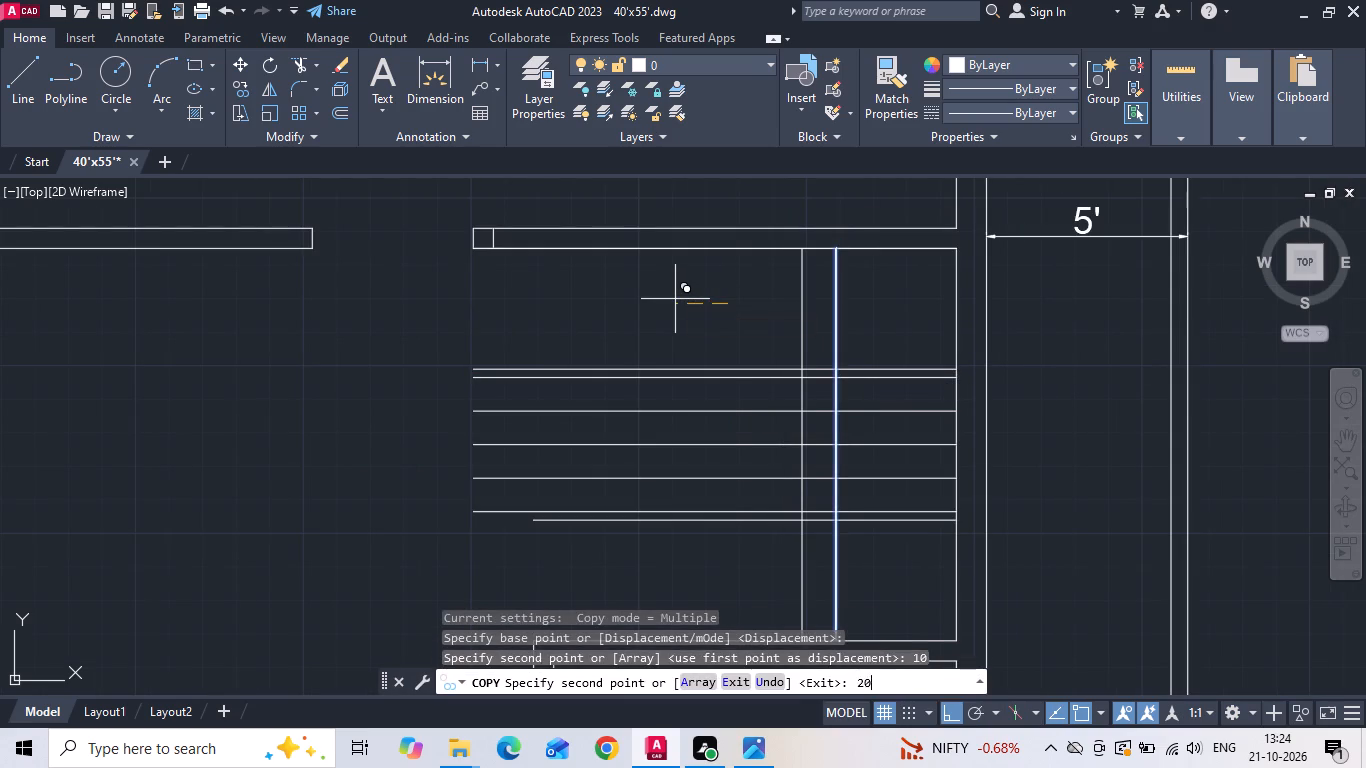
key(Return)
text(30)
key(Return)
text(40)
key(Return)
text(50)
key(Return)
text(60)
key(Return)
text(70)
key(Return)
key(Escape)
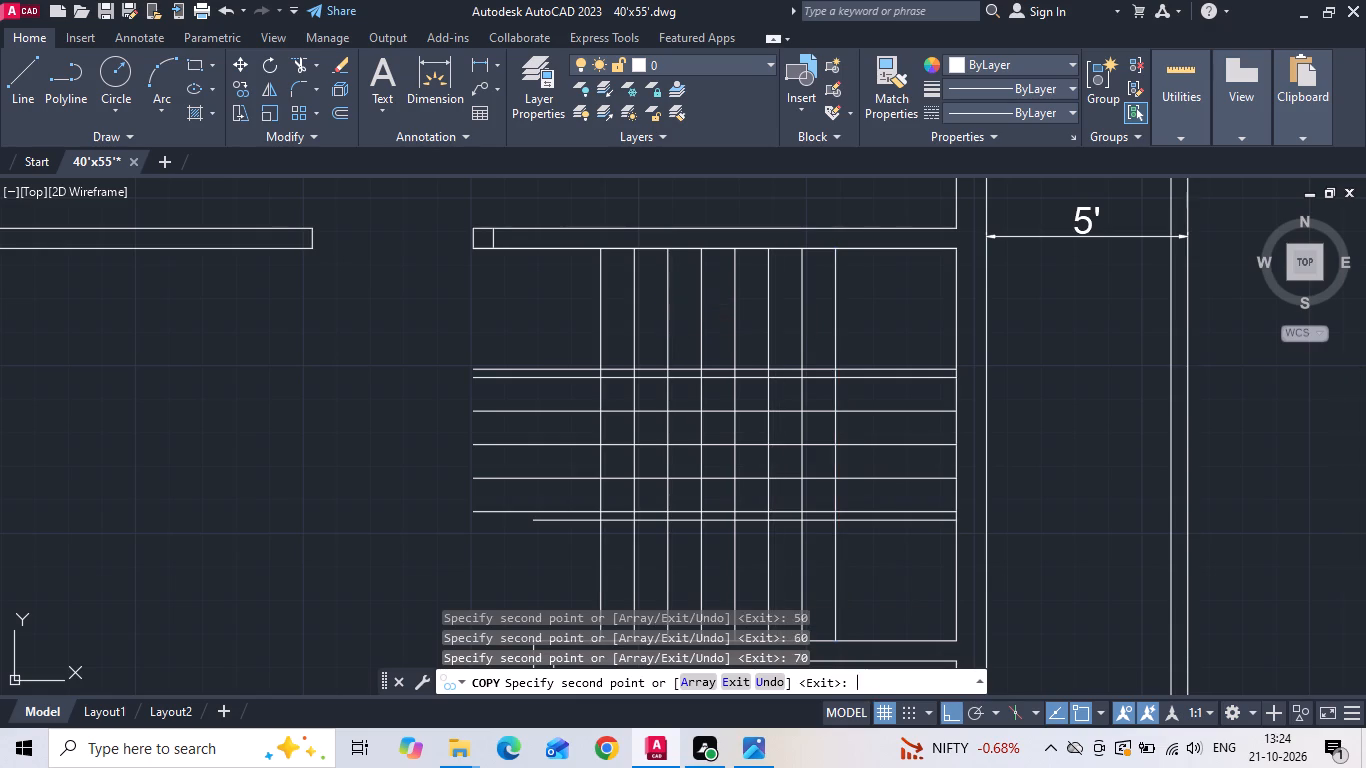
Compare with the reference staircase and delete the two vertical step lines farthest from the east wall.
scroll(781, 367, down, 3)
scroll(236, 403, up, 2)
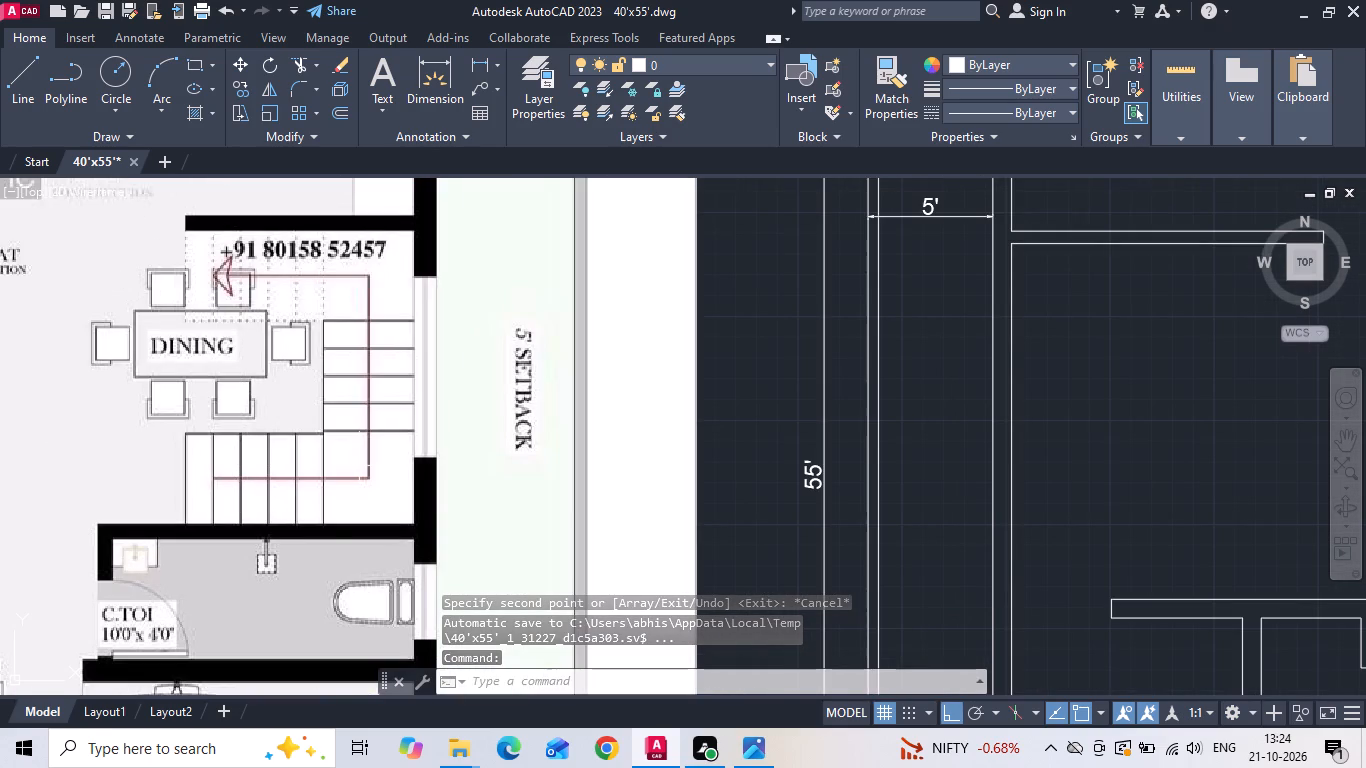
scroll(206, 400, down, 2)
scroll(726, 378, up, 3)
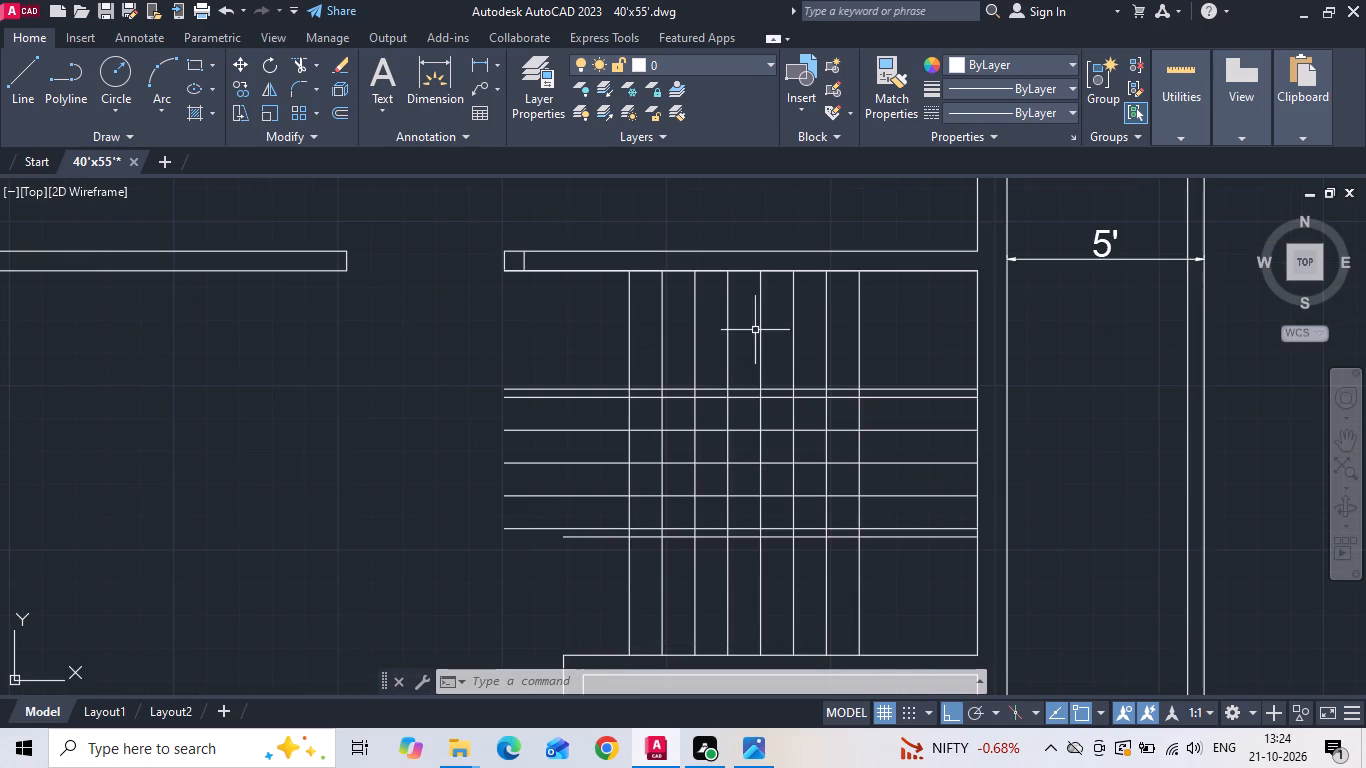
drag(682, 329, 655, 339)
click(571, 346)
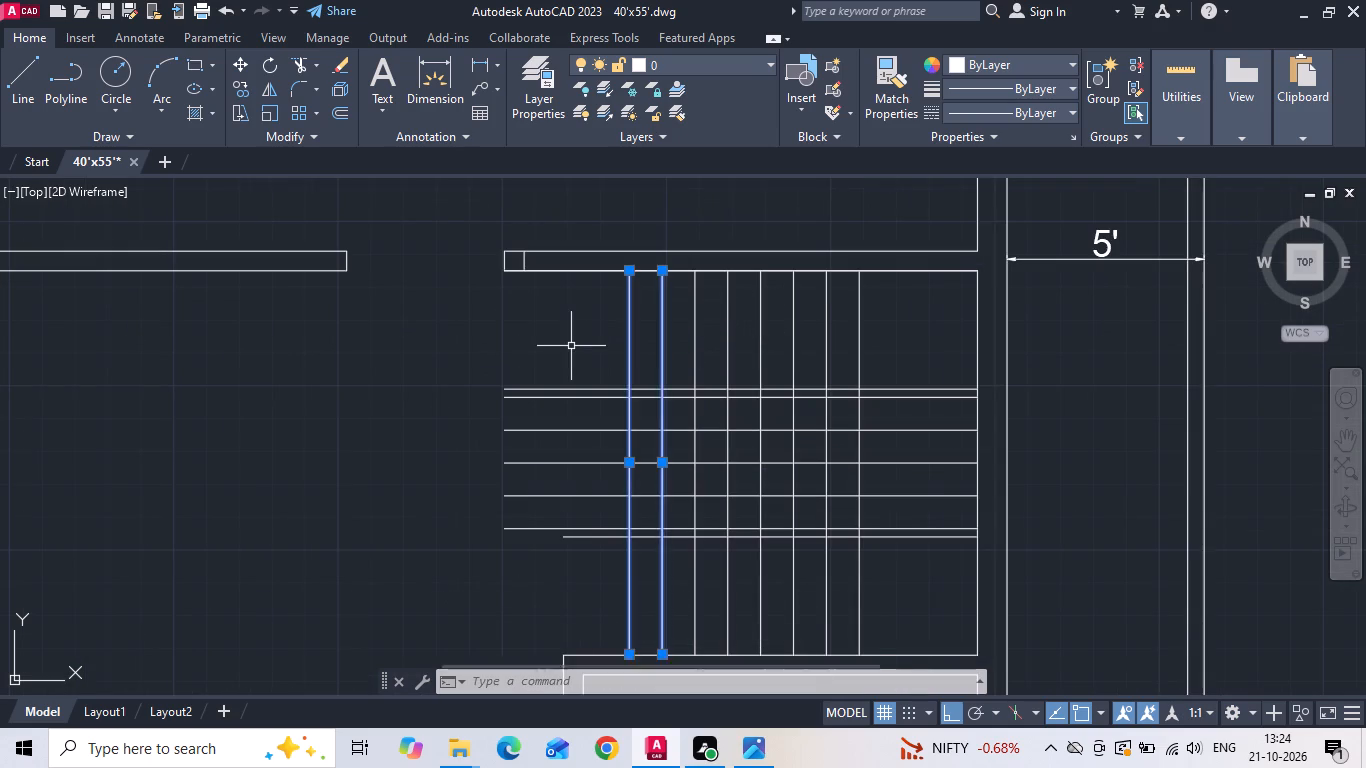
key(Delete)
key(y)
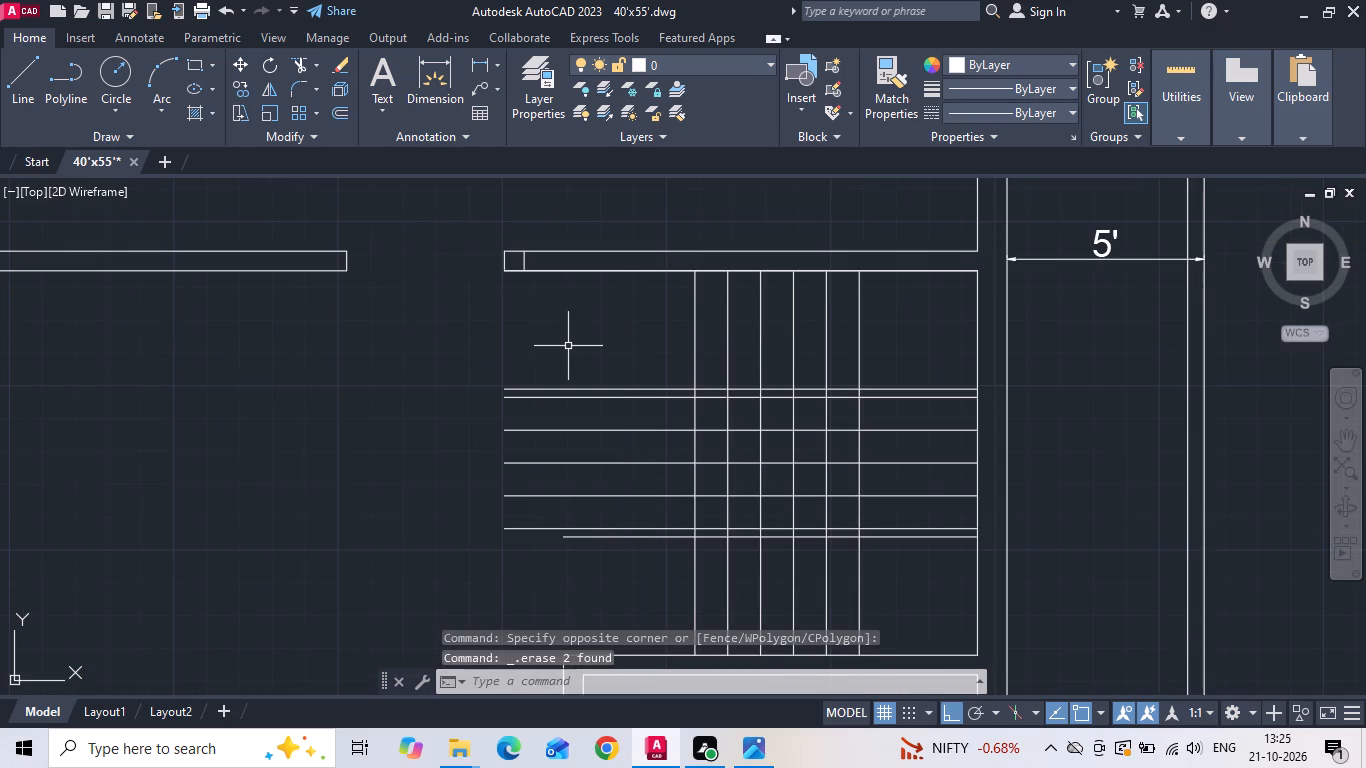
key(Escape)
Trim the ends of all horizontal stair lines that extend west past the outermost vertical step line.
text(tr)
key(space)
key(space)
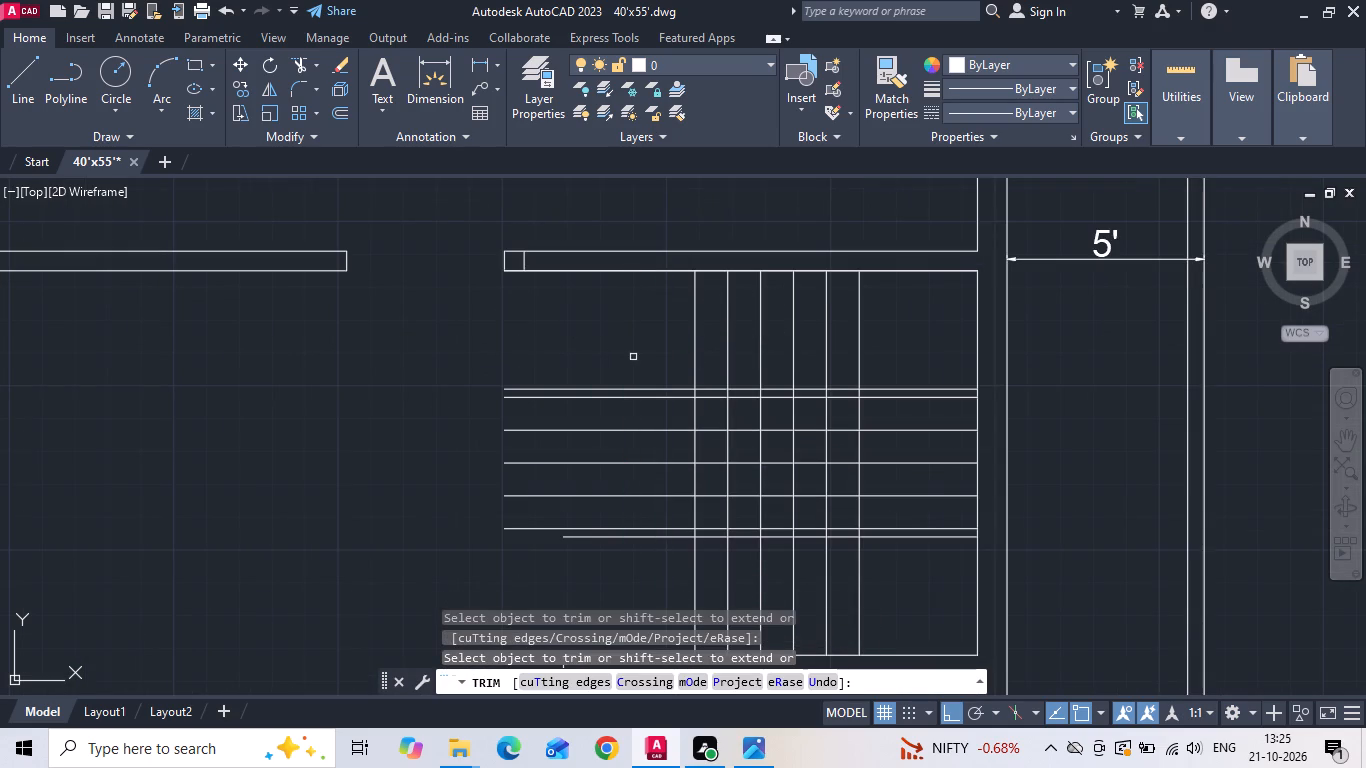
drag(661, 354, 662, 377)
drag(639, 568, 639, 351)
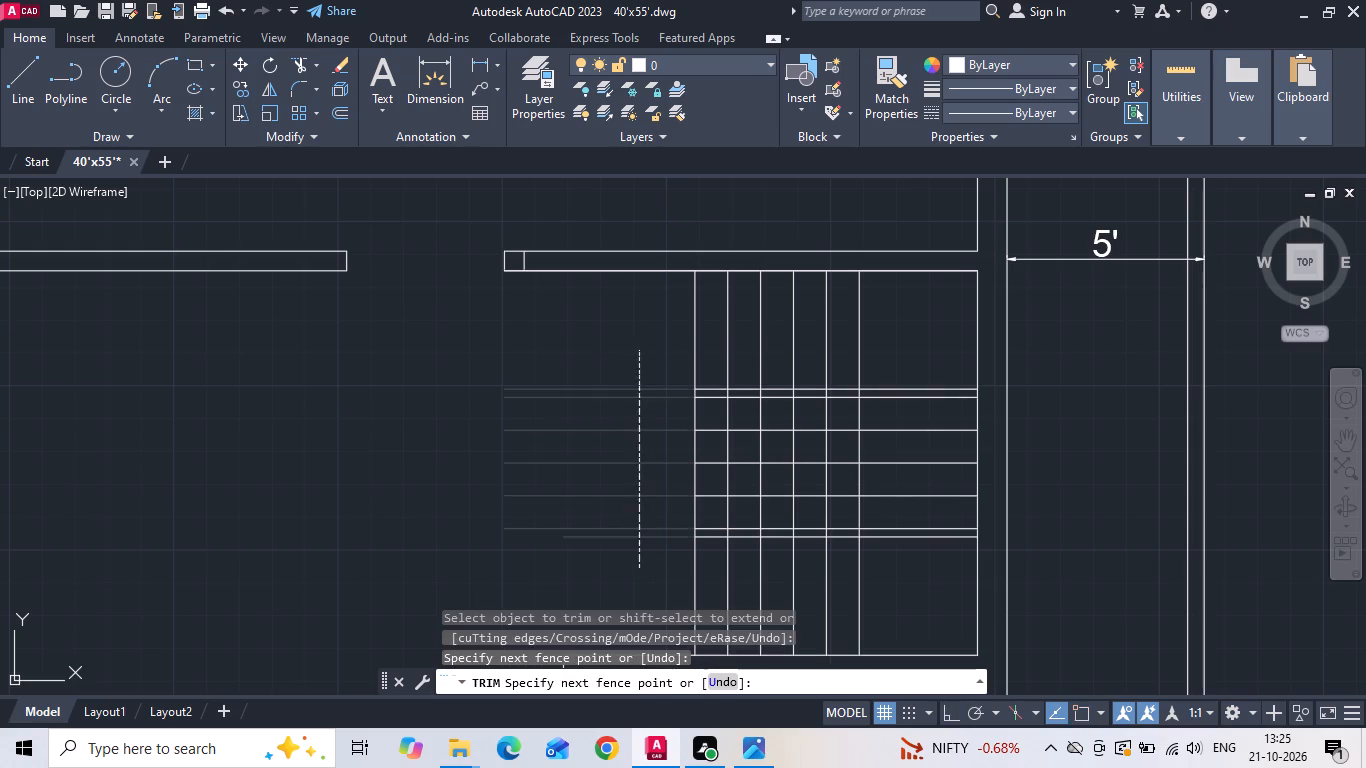
Trim the upper and lower flight lines between the stair width line and the east wall.
scroll(886, 403, up, 1)
click(885, 381)
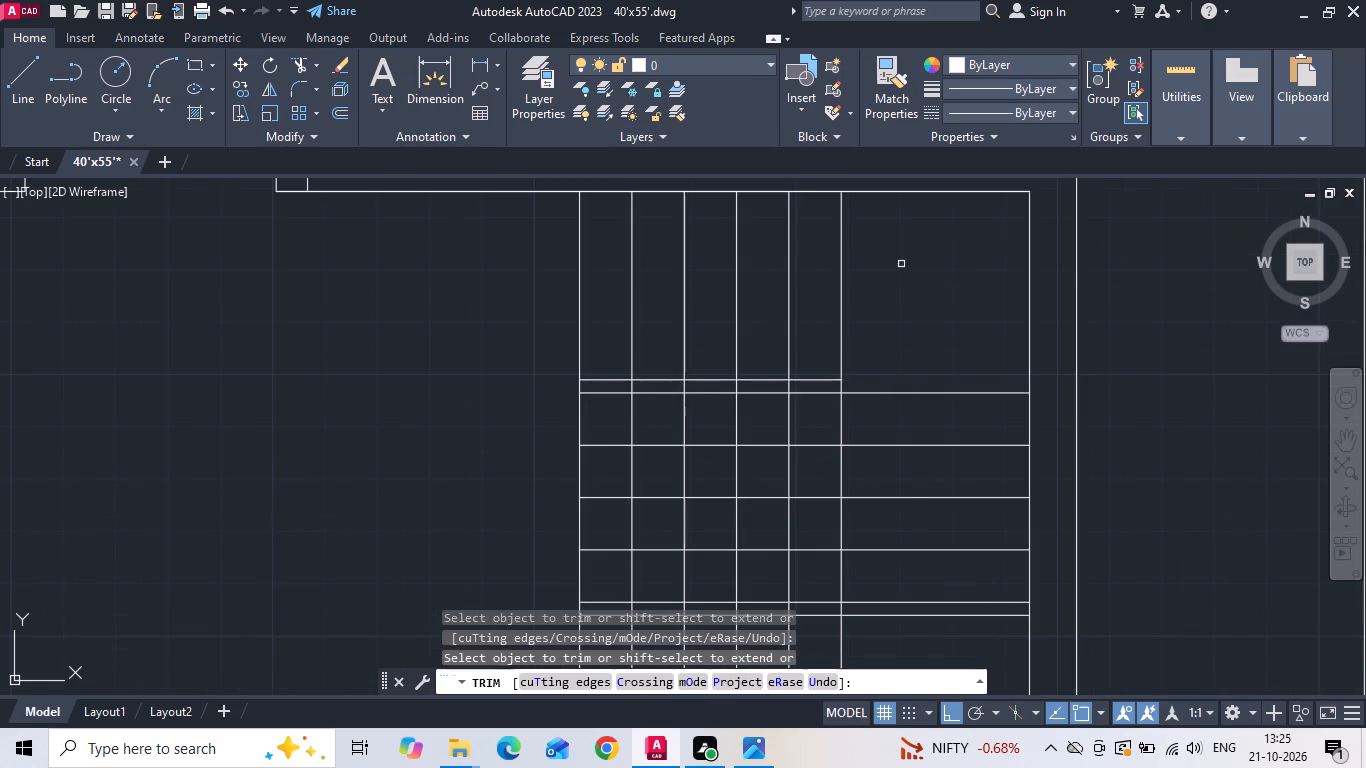
click(882, 614)
middle_drag(878, 486, 884, 333)
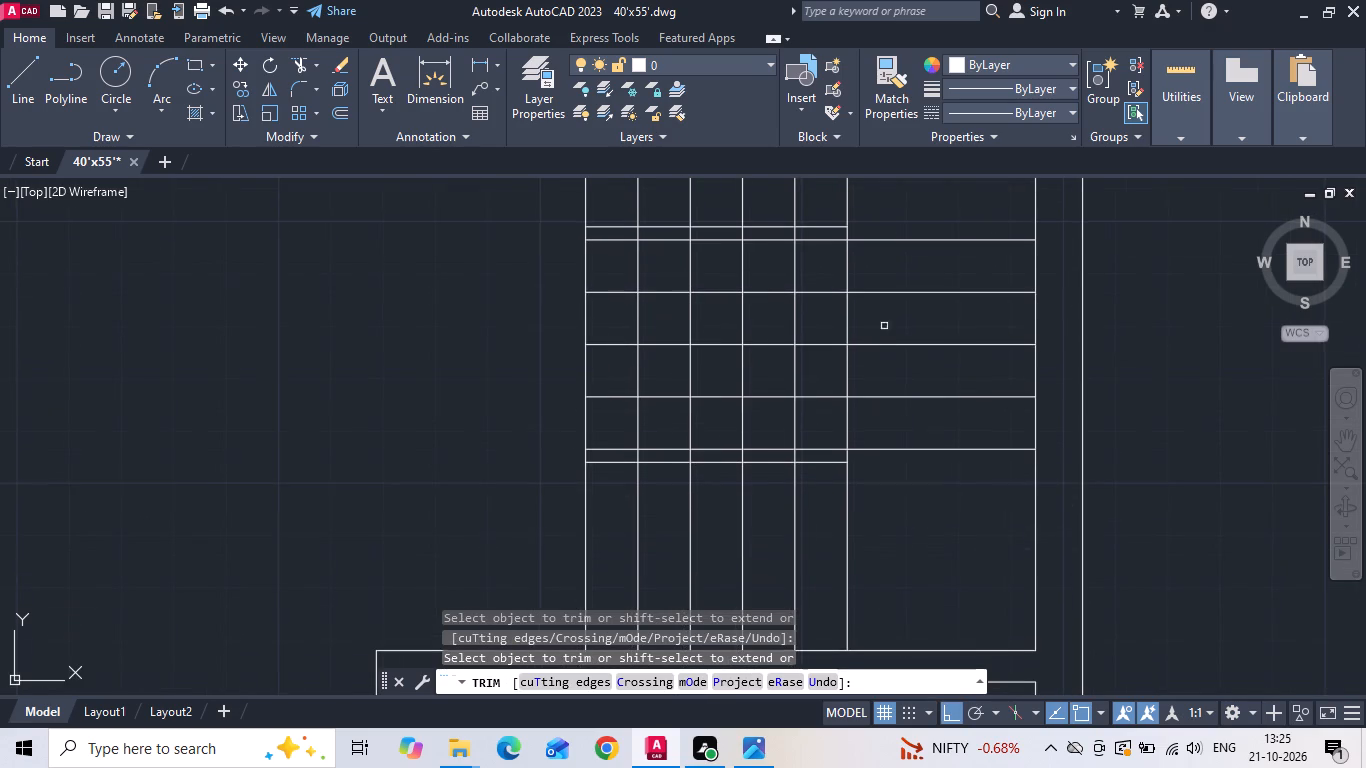
key(Escape)
click(810, 461)
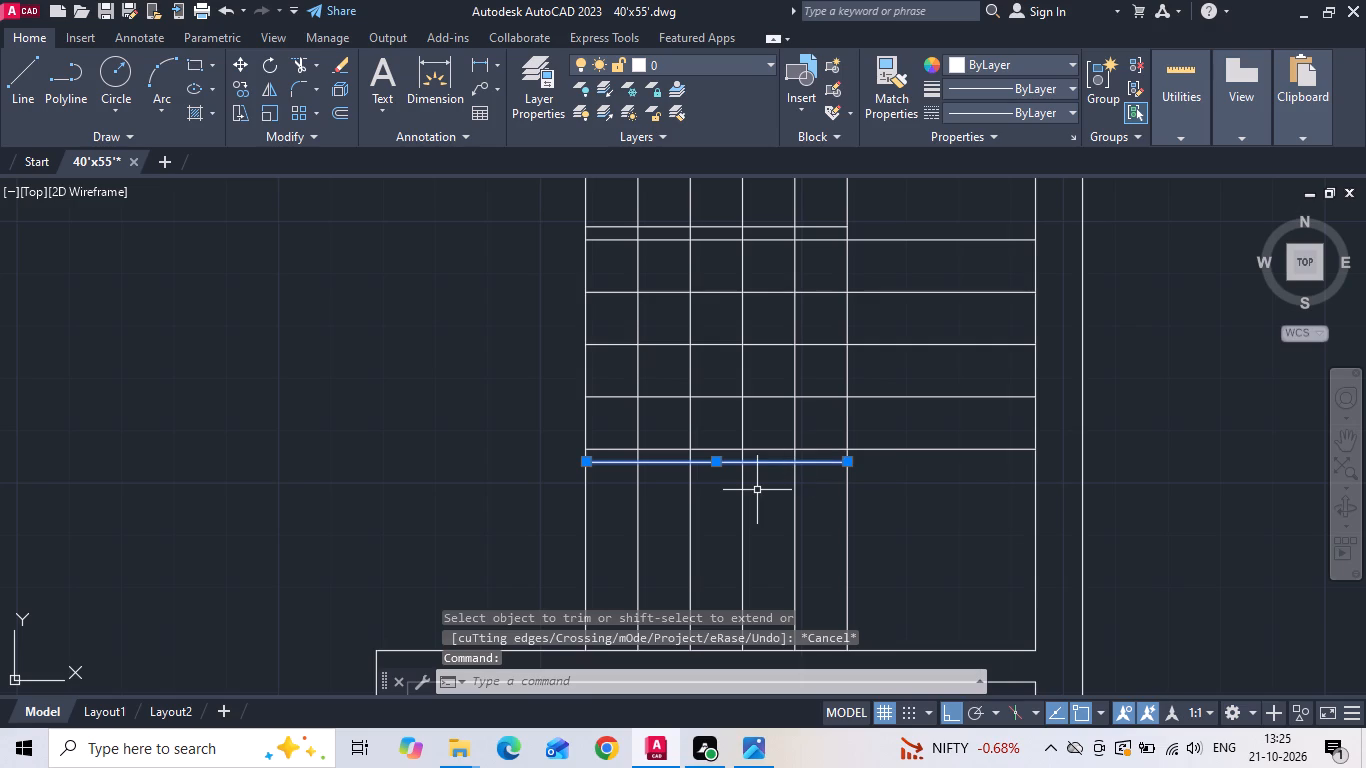
key(Escape)
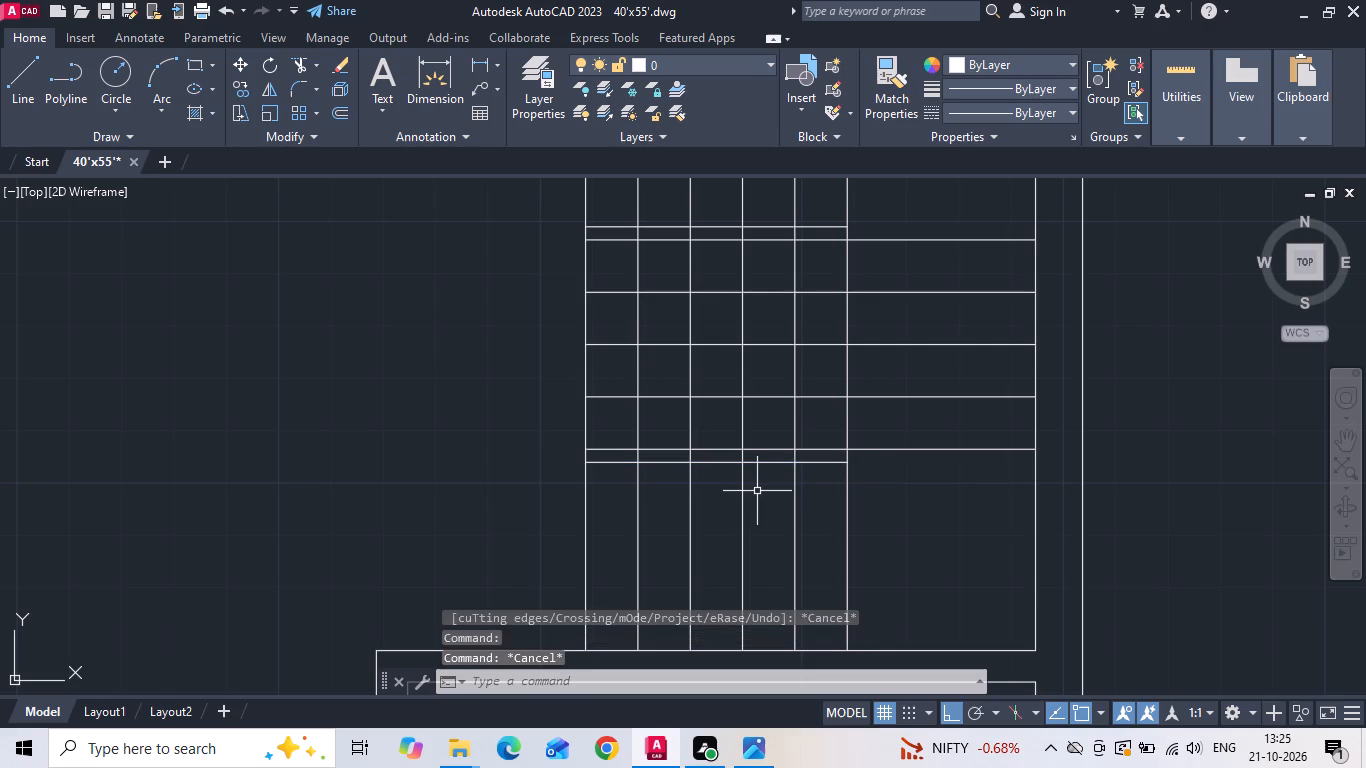
Trim the vertical step lines between the horizontal flights and the middle flight, and cut the middle flight's lines west of the stair width line.
key(t)
key(r)
key(space)
scroll(808, 464, up, 2)
click(862, 448)
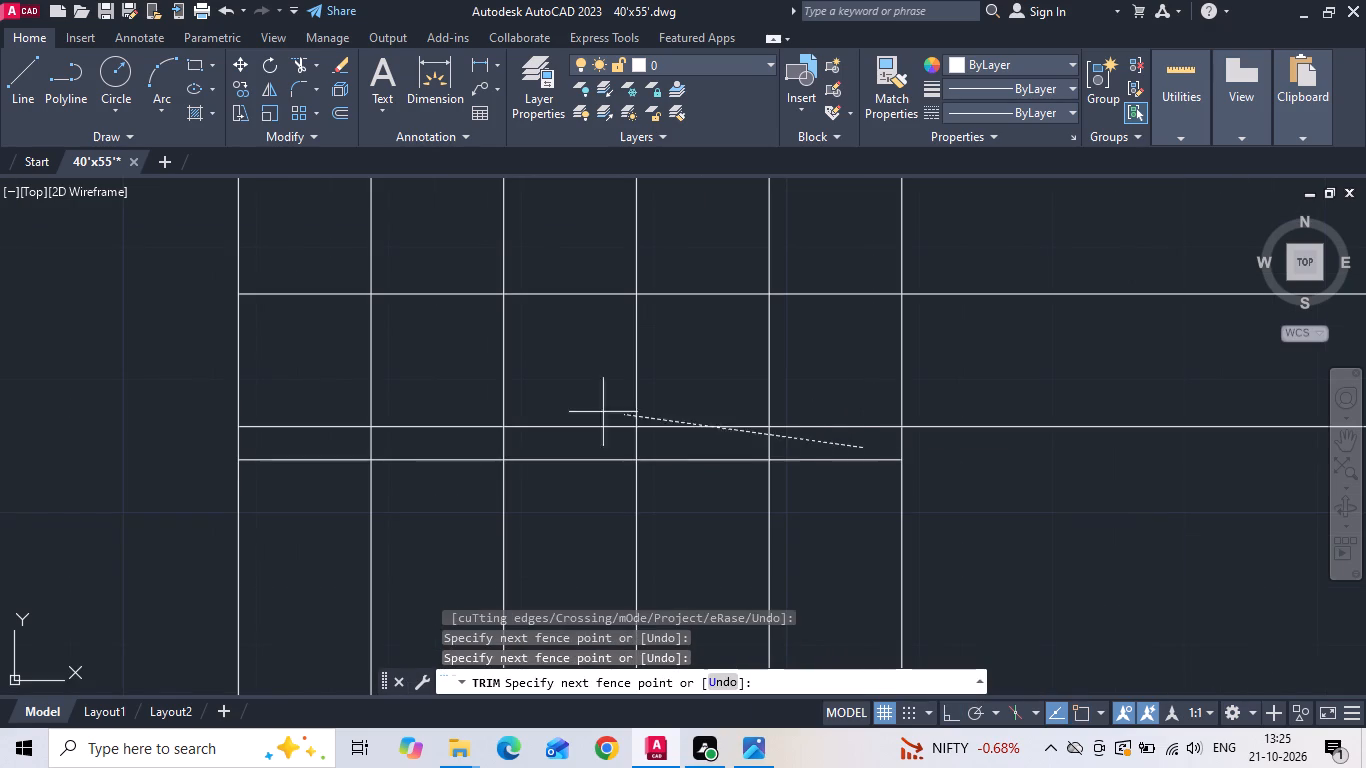
click(176, 431)
scroll(400, 574, down, 2)
scroll(465, 321, up, 1)
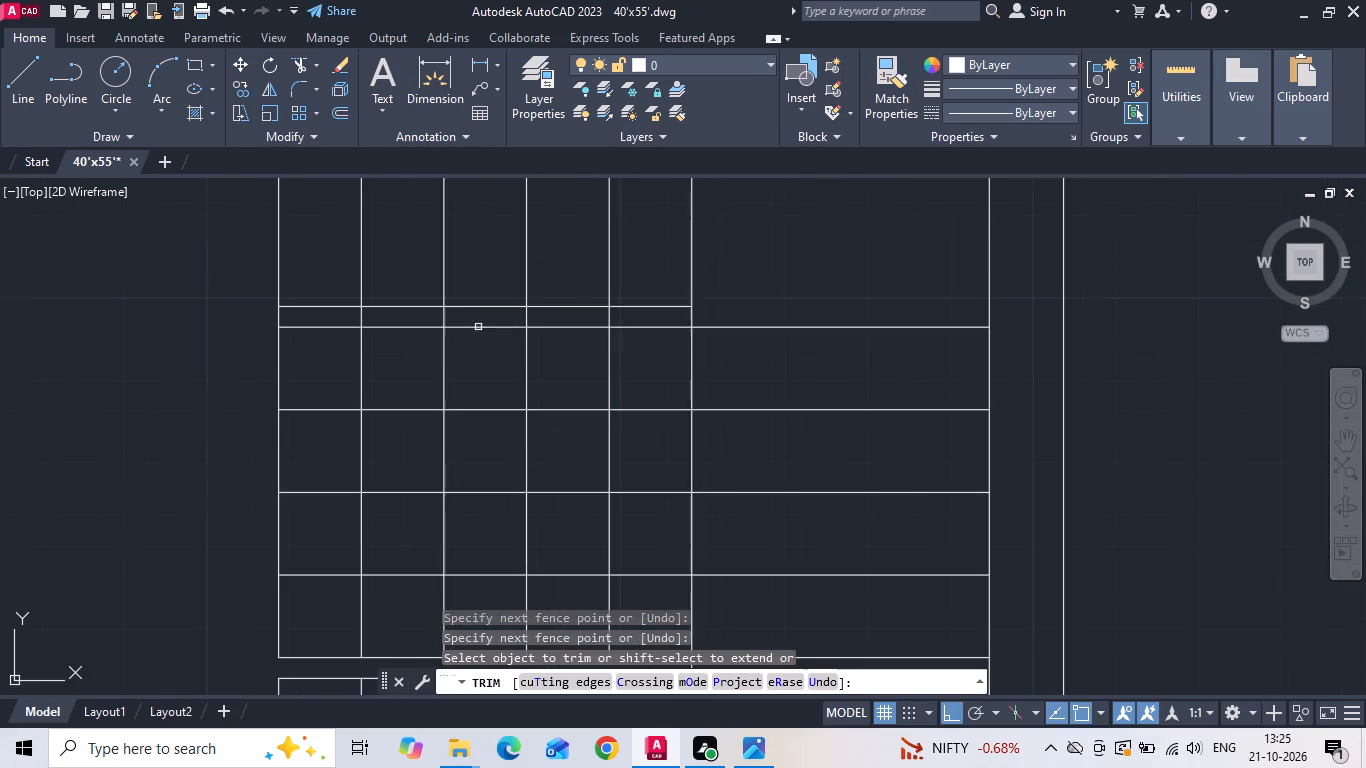
click(632, 319)
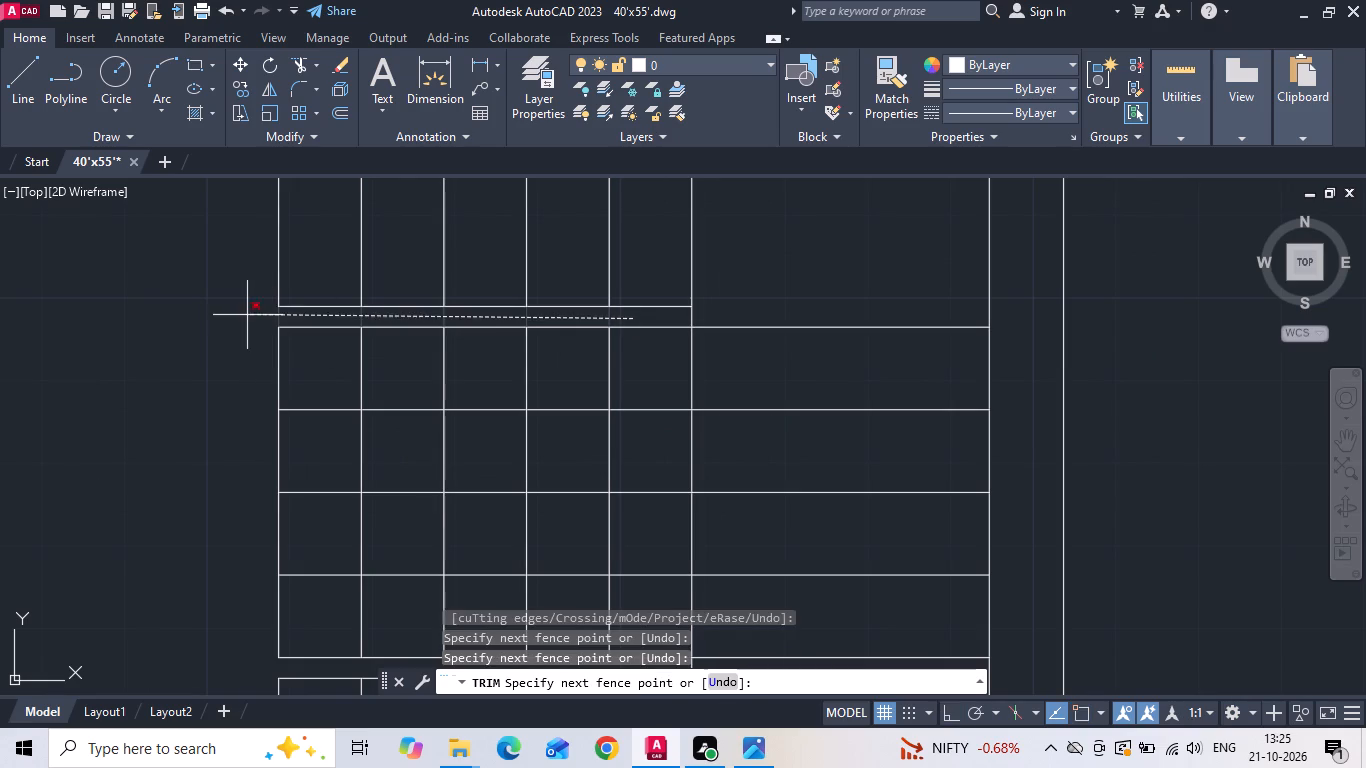
click(247, 315)
click(645, 312)
scroll(645, 313, down, 1)
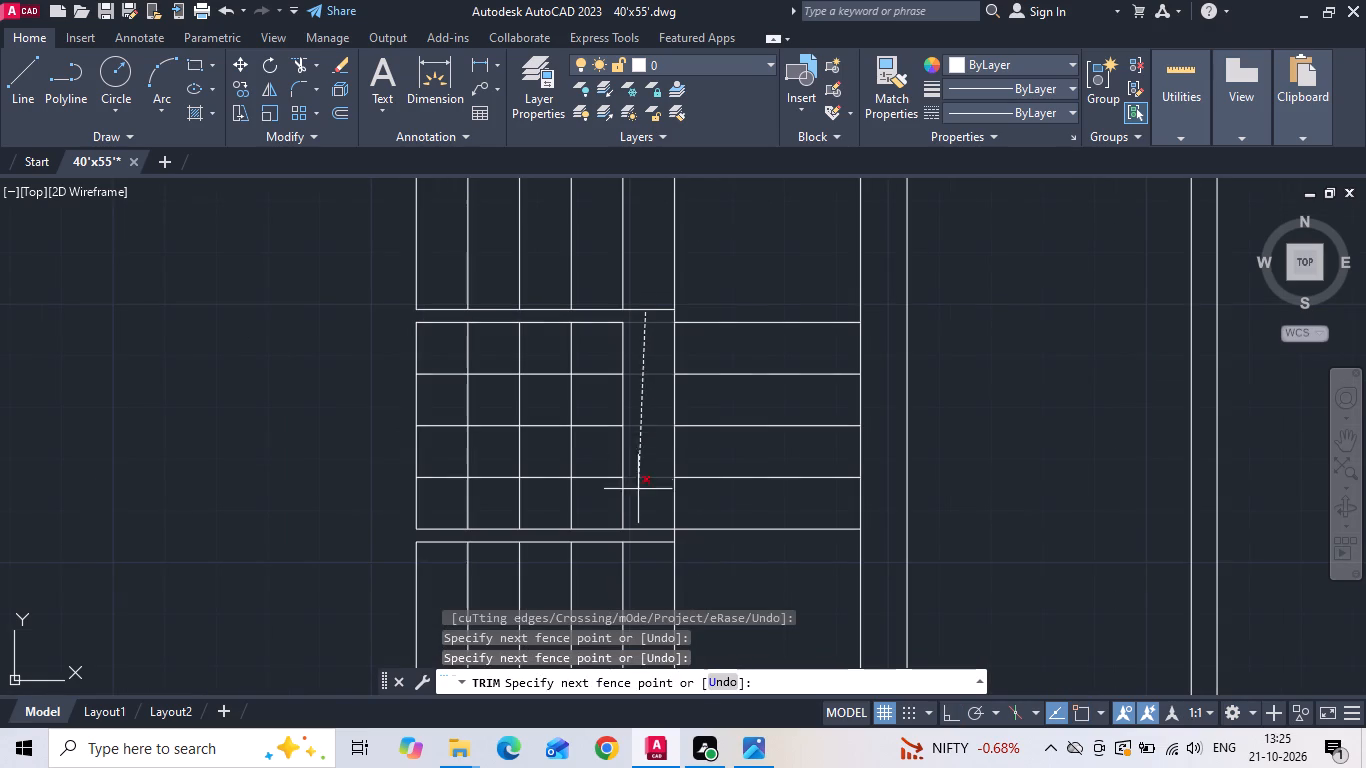
click(648, 535)
key(Escape)
Delete the leftover grid of stair lines in the well west of the middle flight.
drag(641, 318, 612, 335)
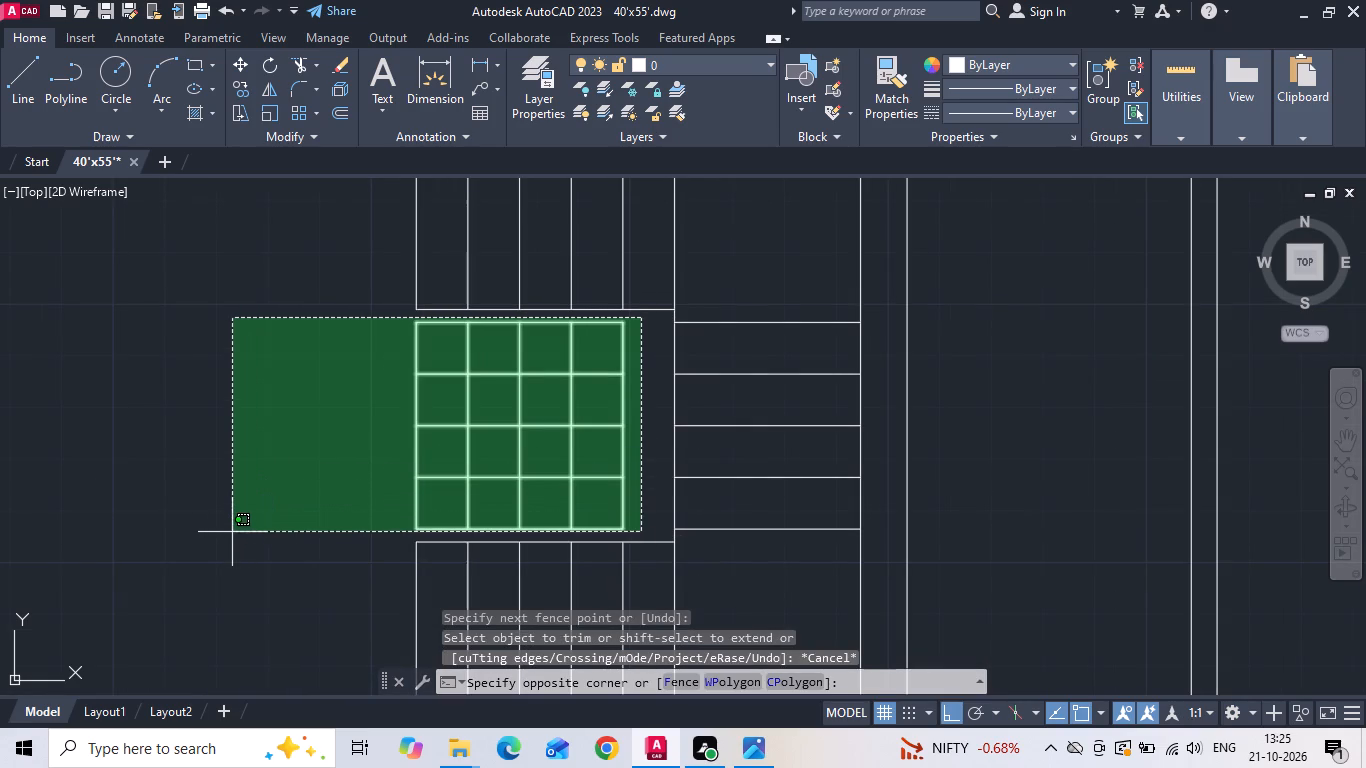
click(230, 533)
key(Delete)
Extend the upper flight's outermost step line through the kitchen wall and trim both wall lines west of it, up to the opening.
scroll(690, 483, down, 3)
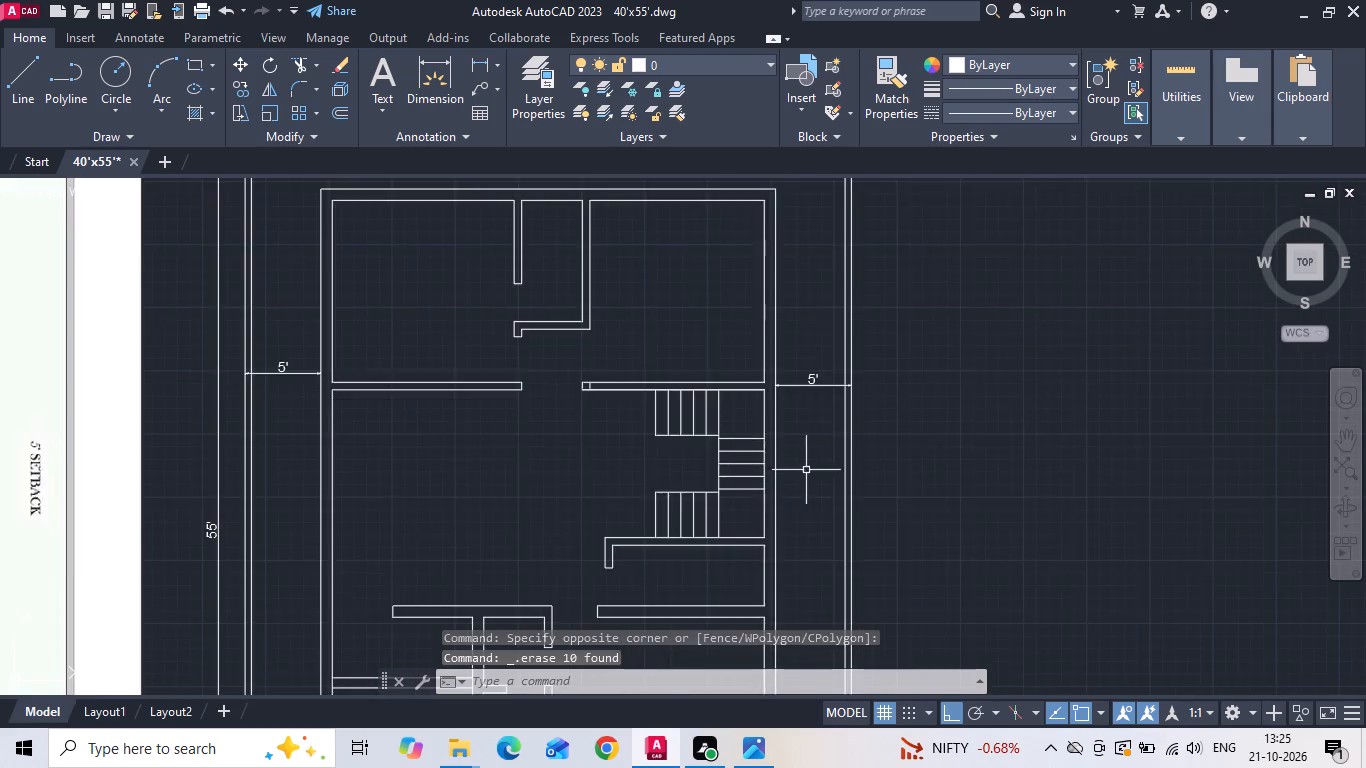
scroll(809, 470, down, 1)
scroll(713, 446, up, 3)
scroll(716, 437, down, 3)
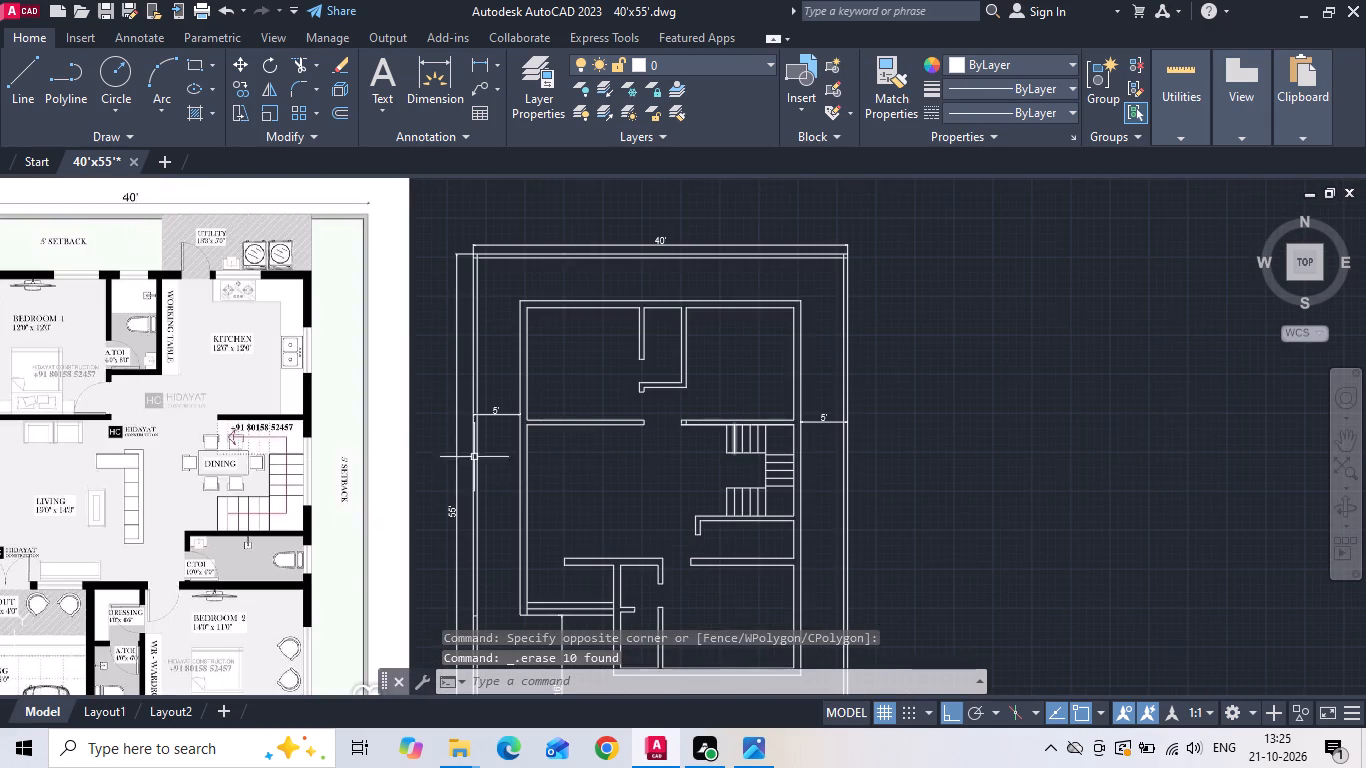
key(e)
key(x)
key(space)
scroll(713, 438, up, 3)
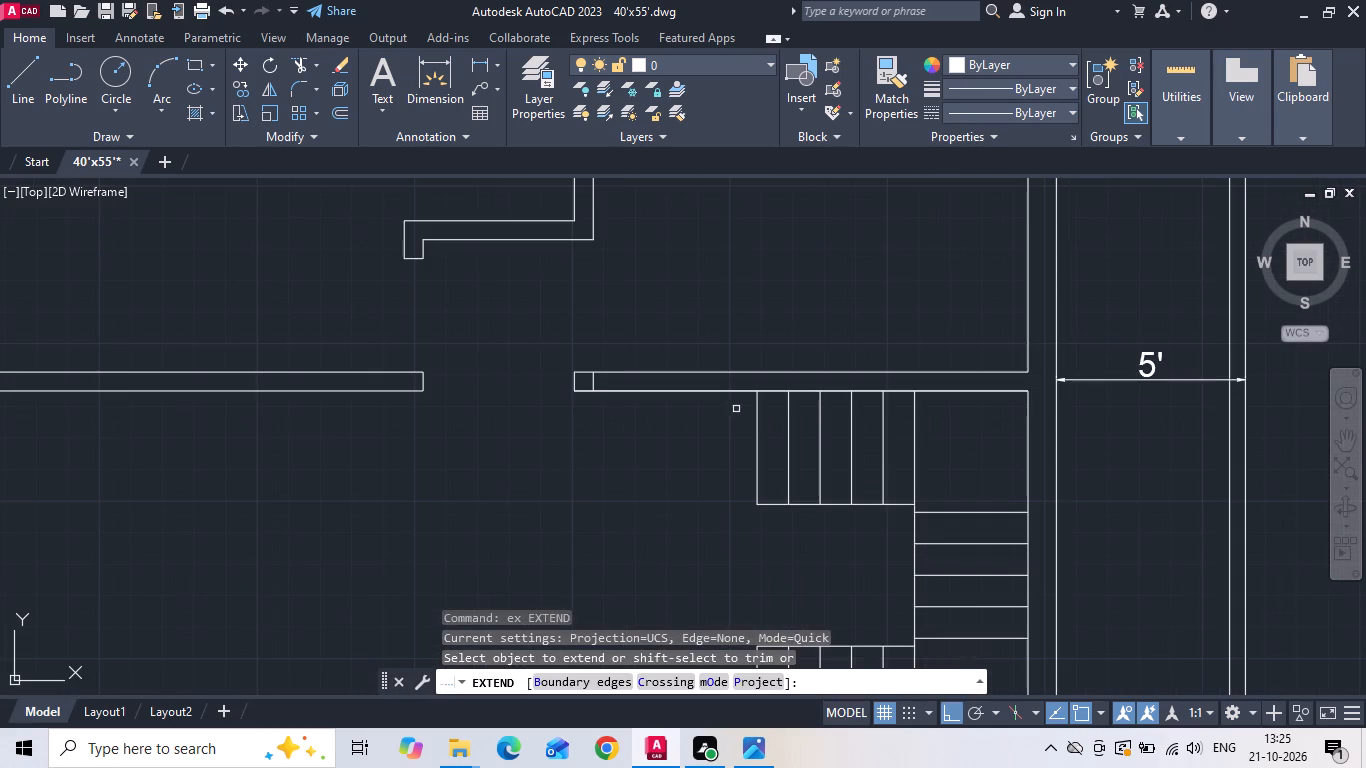
click(756, 408)
key(Escape)
key(t)
key(r)
key(space)
drag(675, 422, 675, 279)
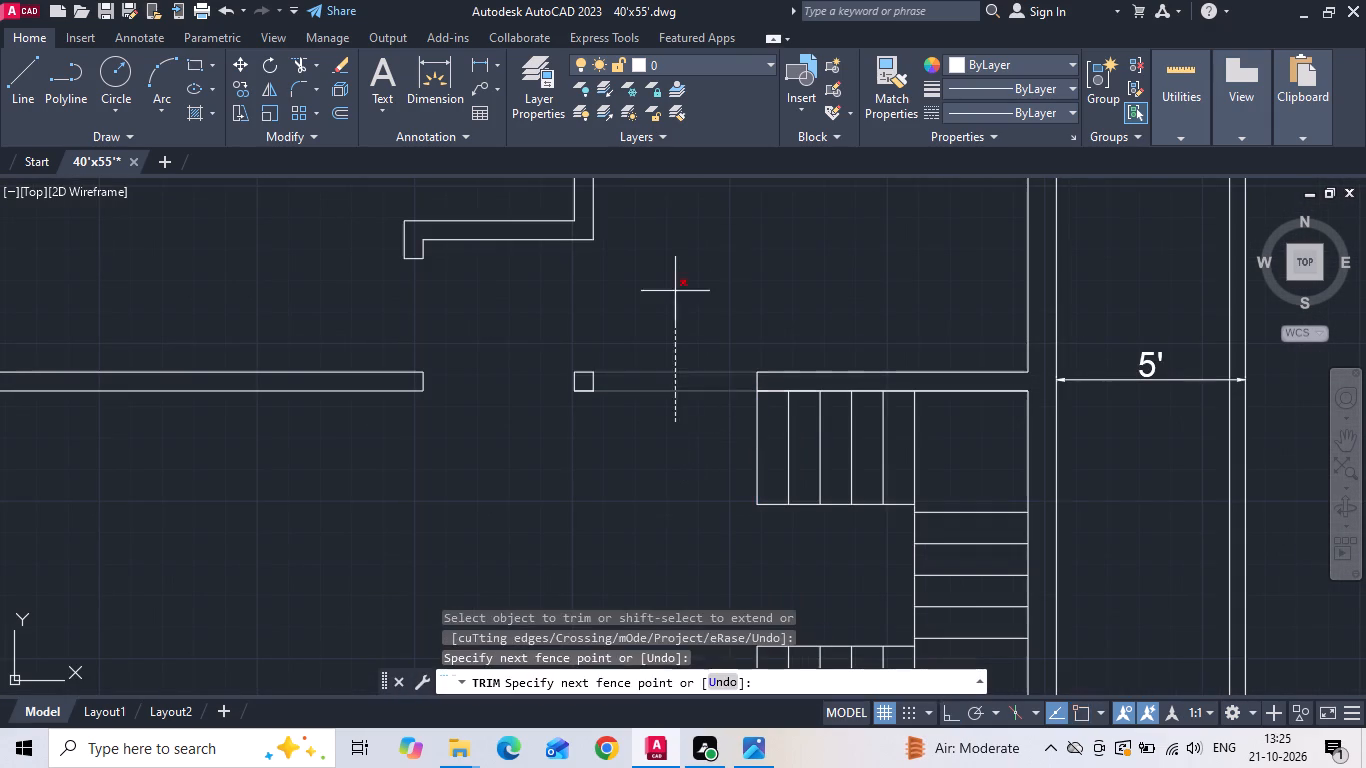
drag(675, 279, 675, 275)
key(Escape)
Delete the overlapping line along the kitchen wall's lower face above the stairs and the leftover wall-end square at the opening.
scroll(804, 391, up, 2)
click(808, 393)
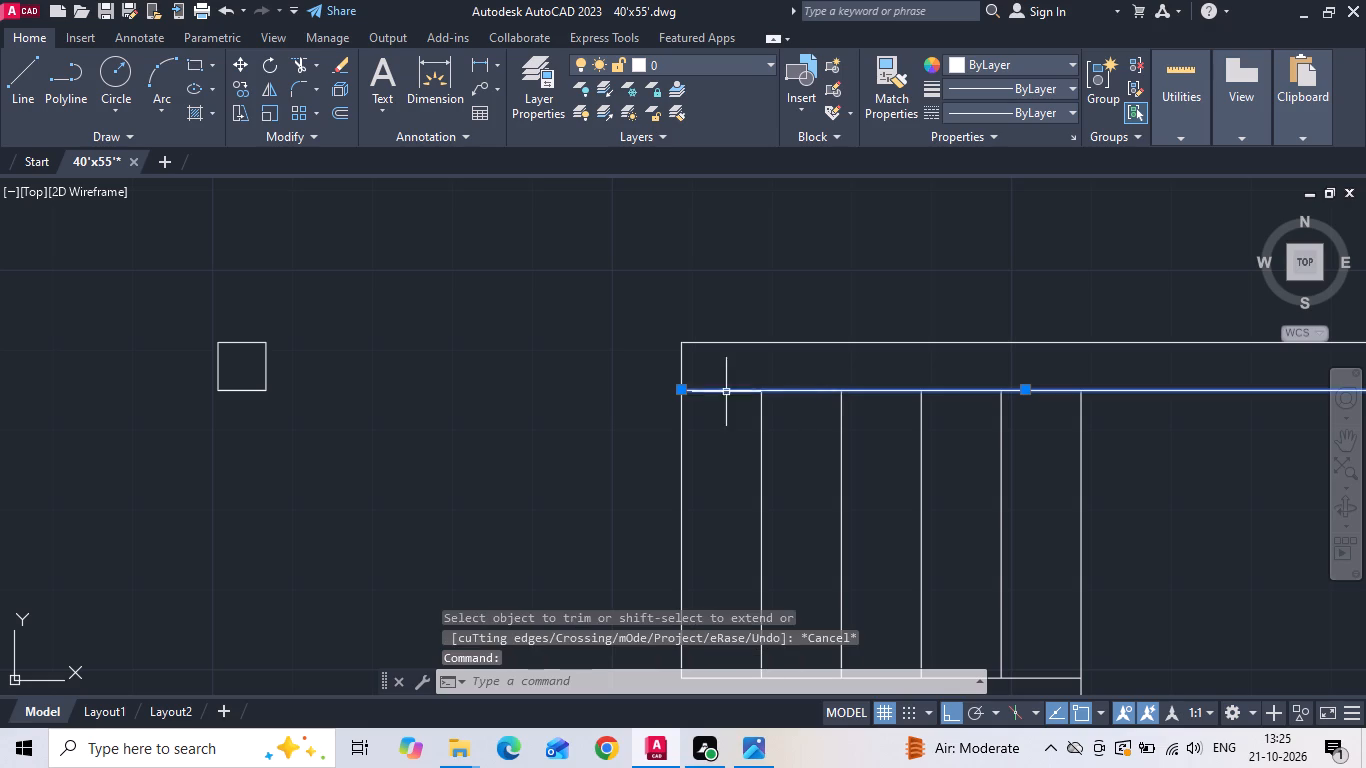
key(Delete)
scroll(690, 386, down, 2)
drag(632, 350, 569, 403)
click(436, 477)
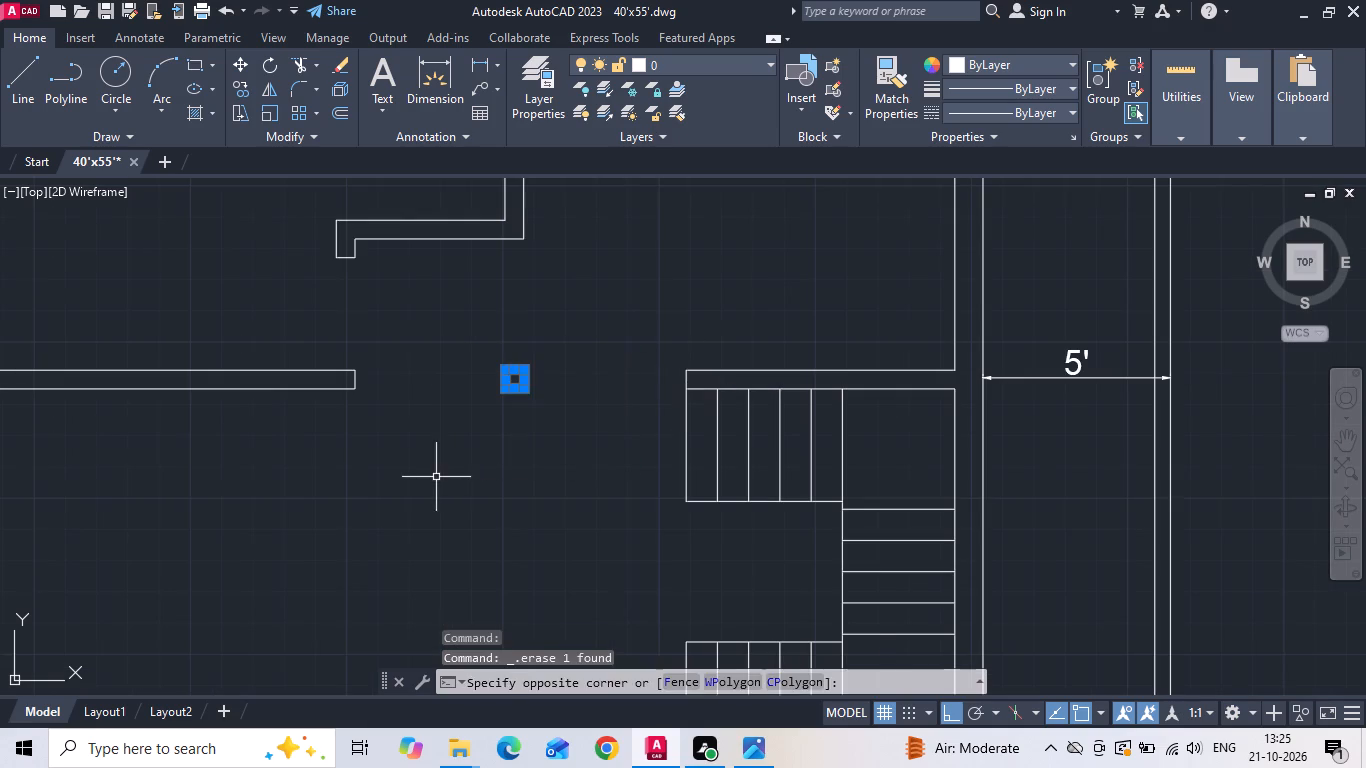
key(Delete)
Save the 40'x55' drawing.
scroll(777, 272, down, 3)
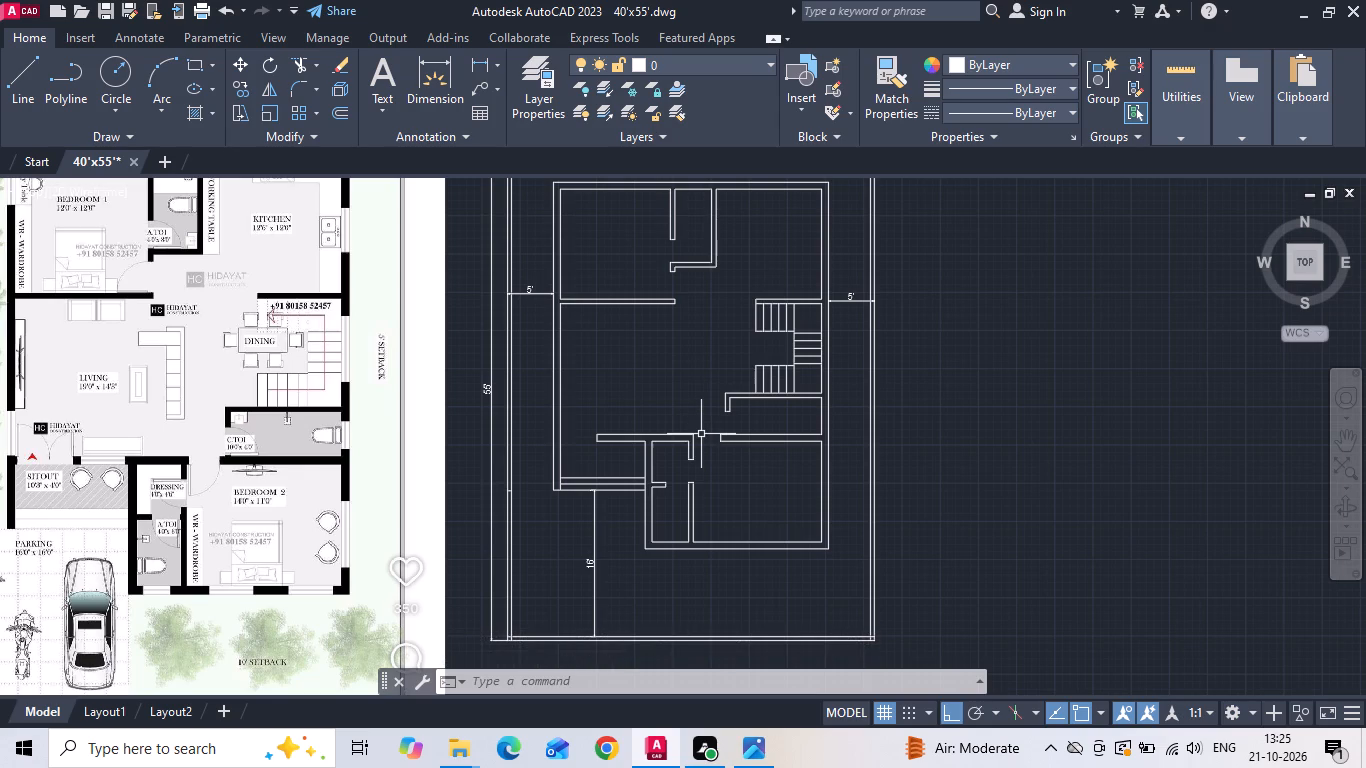
key(ctrl+s)
key(ctrl+s)
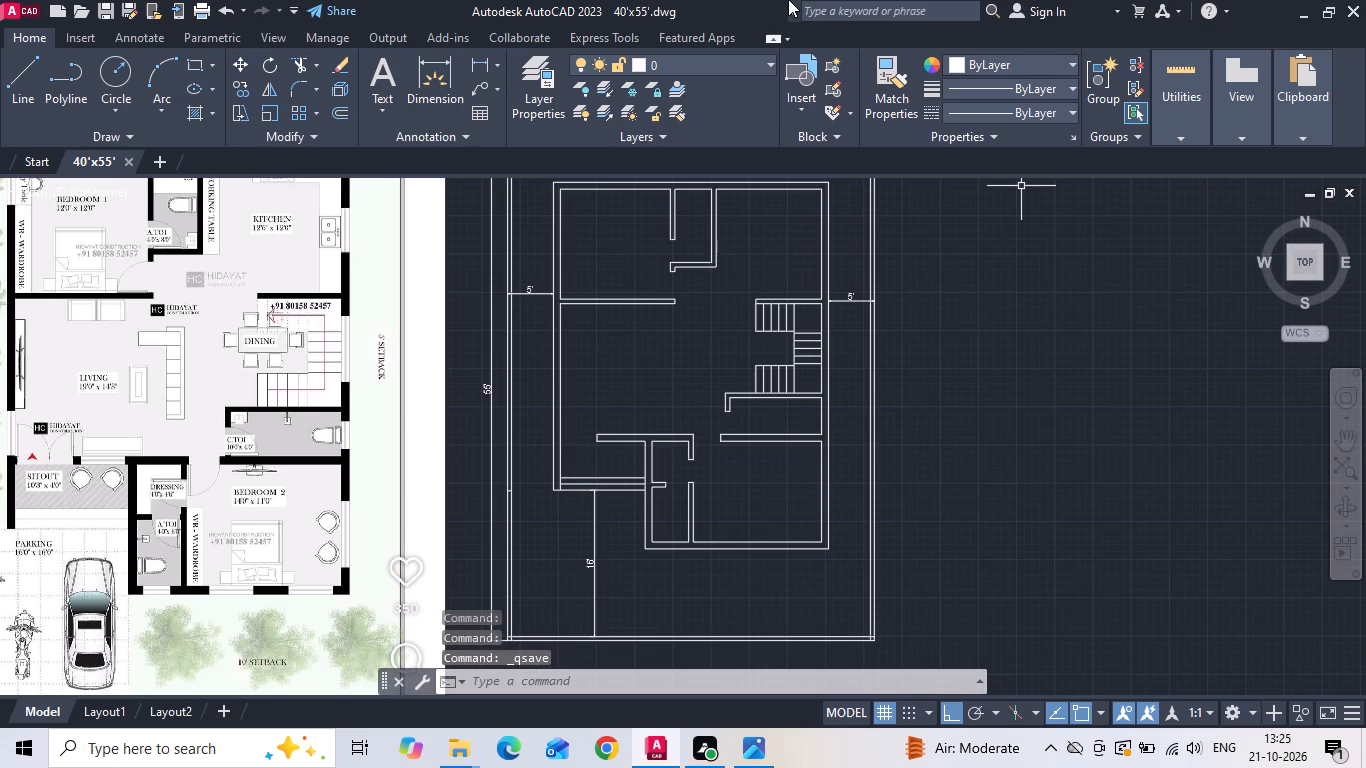
Open the drawing 30'x69'6 from the 18102026 folder in the Desktop's INTERNSHIP folder and save it.
click(14, 13)
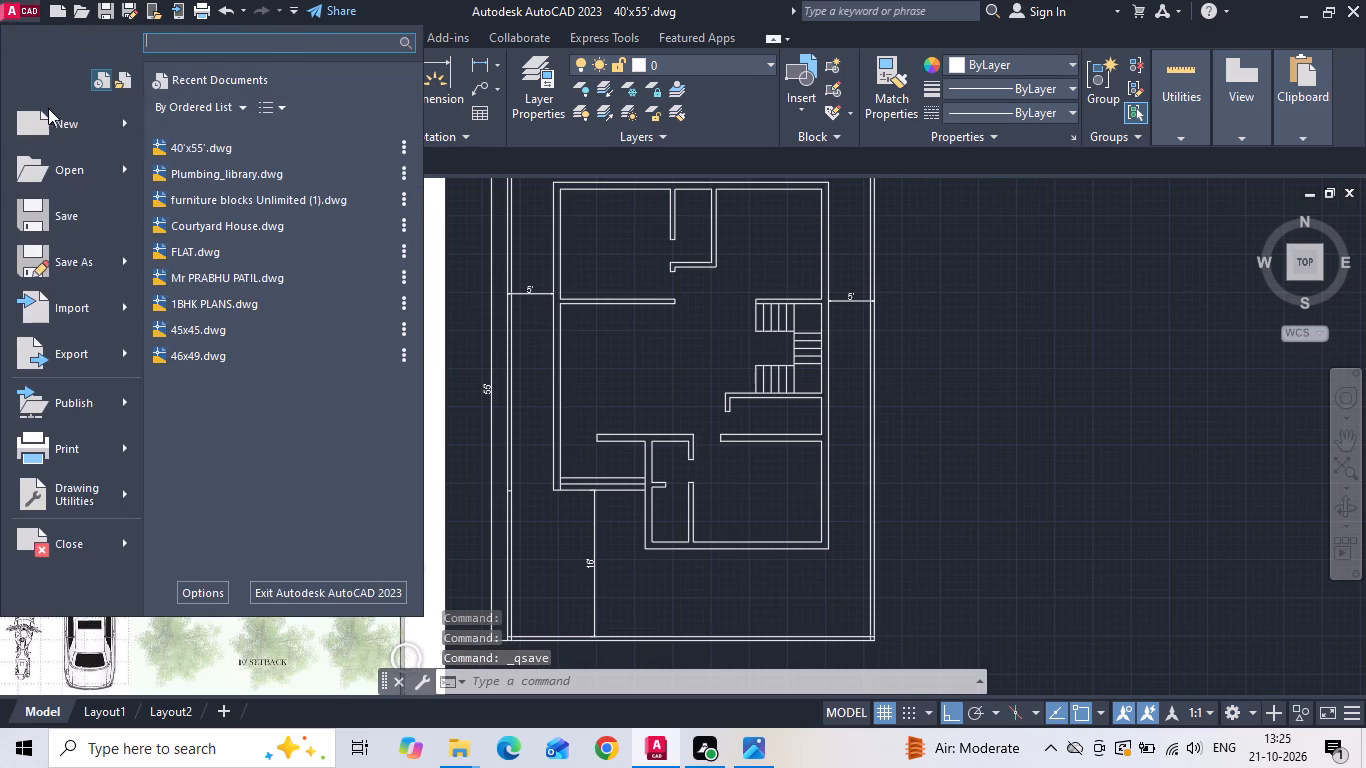
click(63, 170)
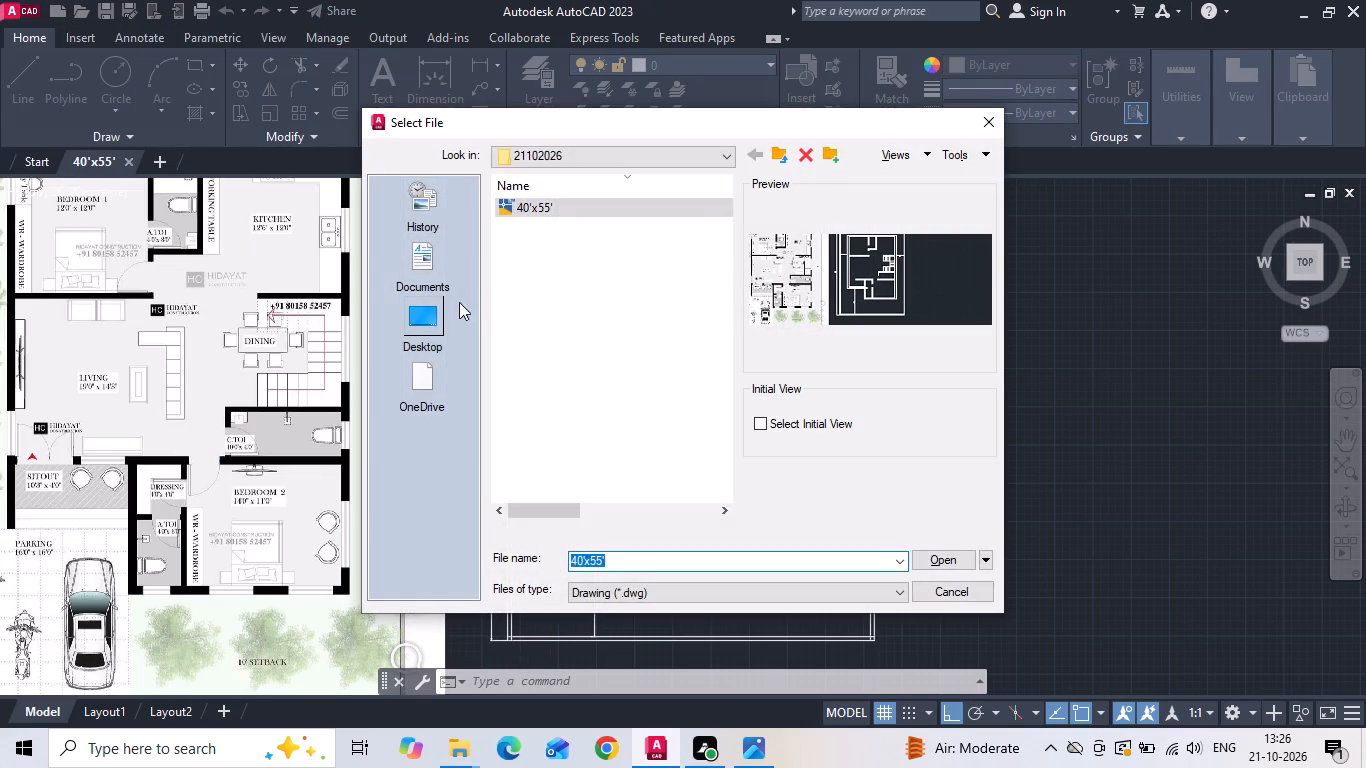
click(439, 312)
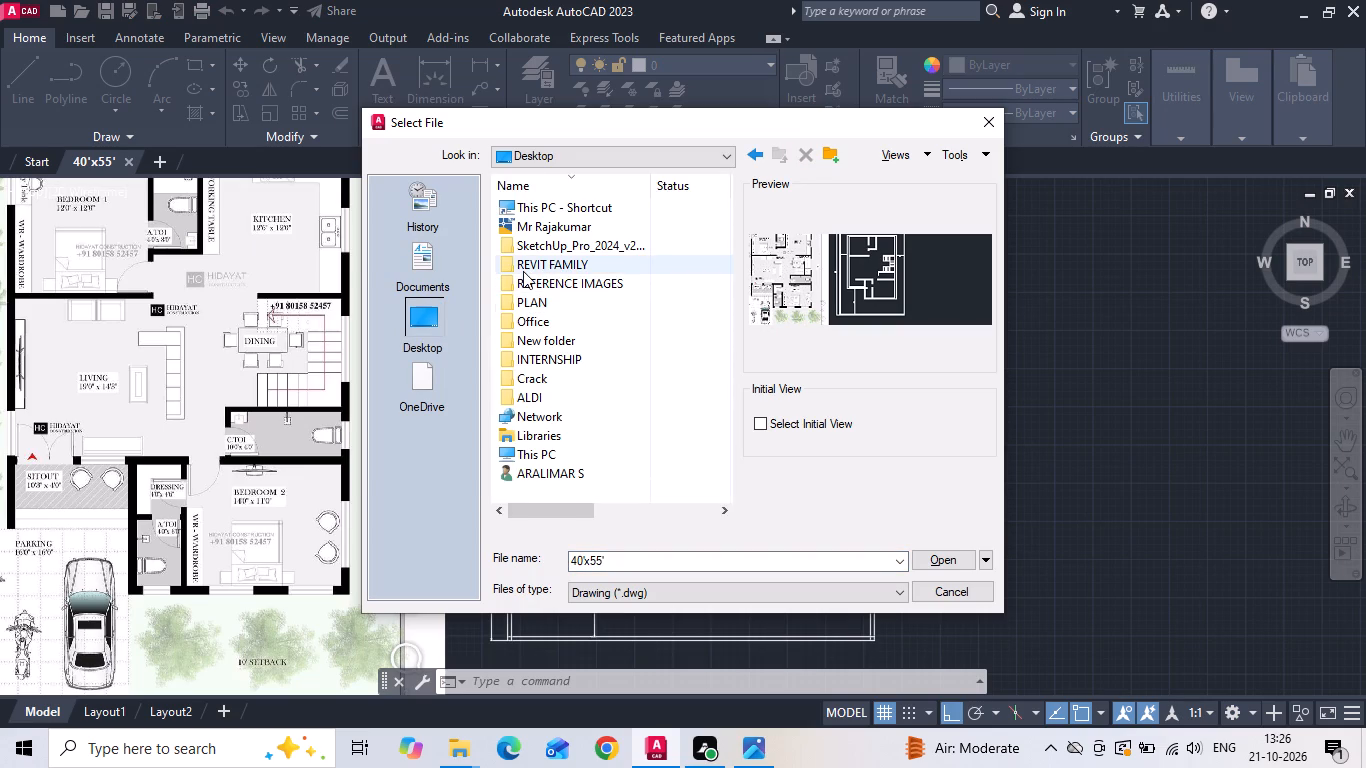
double_click(541, 356)
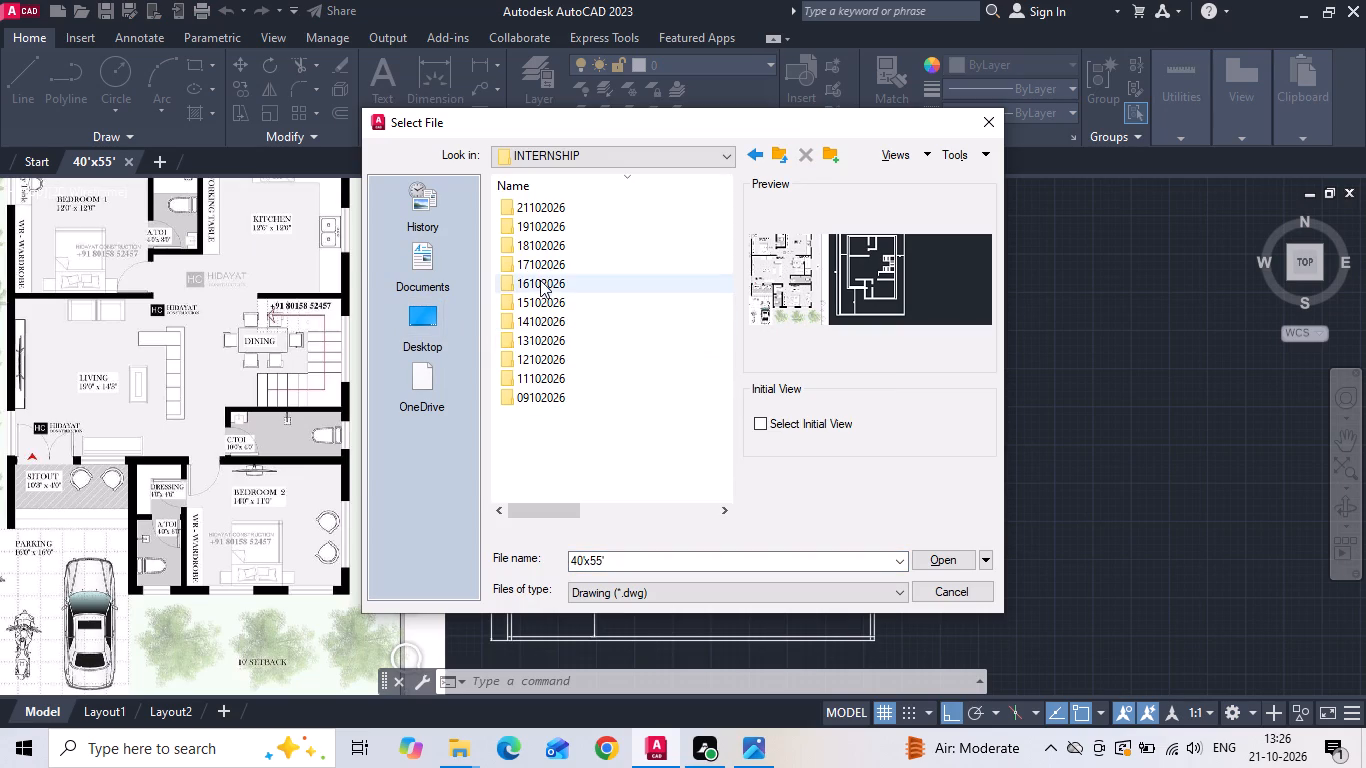
double_click(527, 247)
click(521, 210)
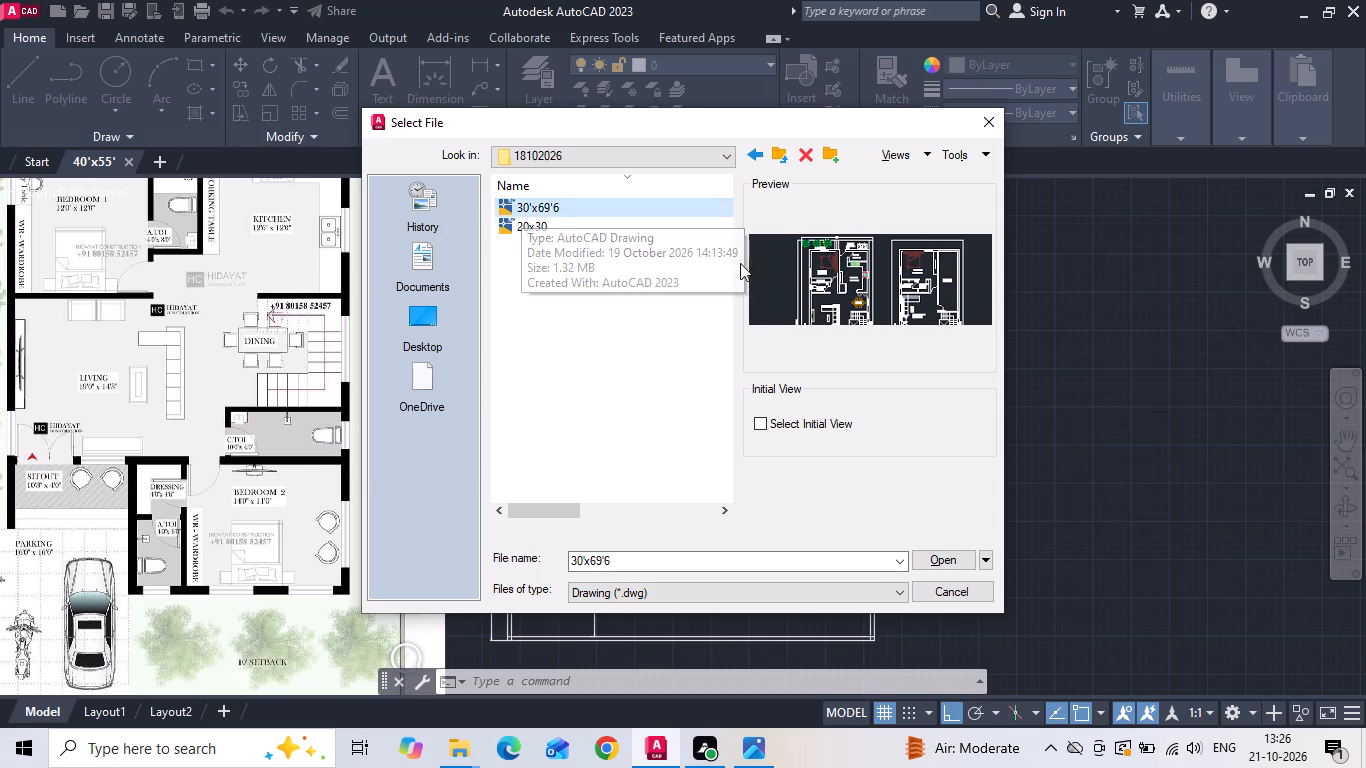
scroll(834, 265, down, 2)
click(961, 556)
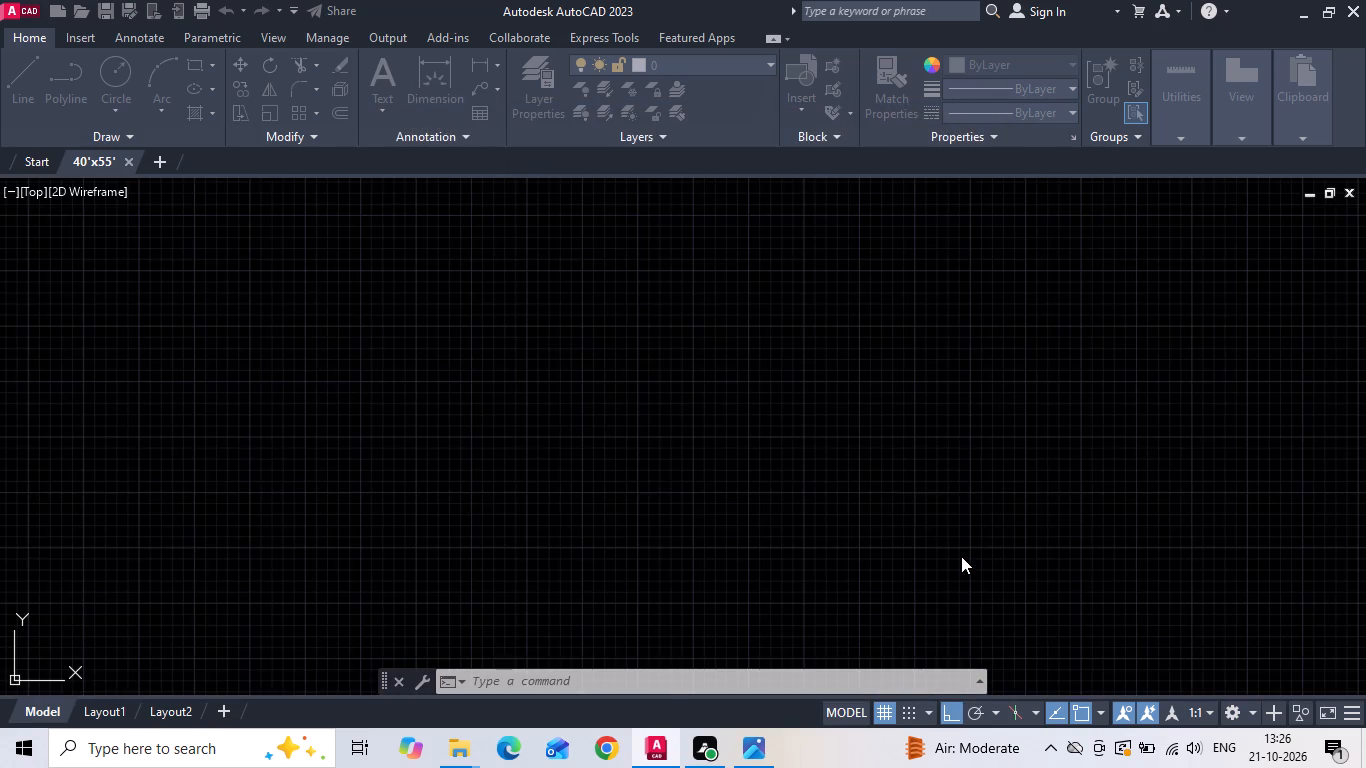
scroll(558, 333, down, 1)
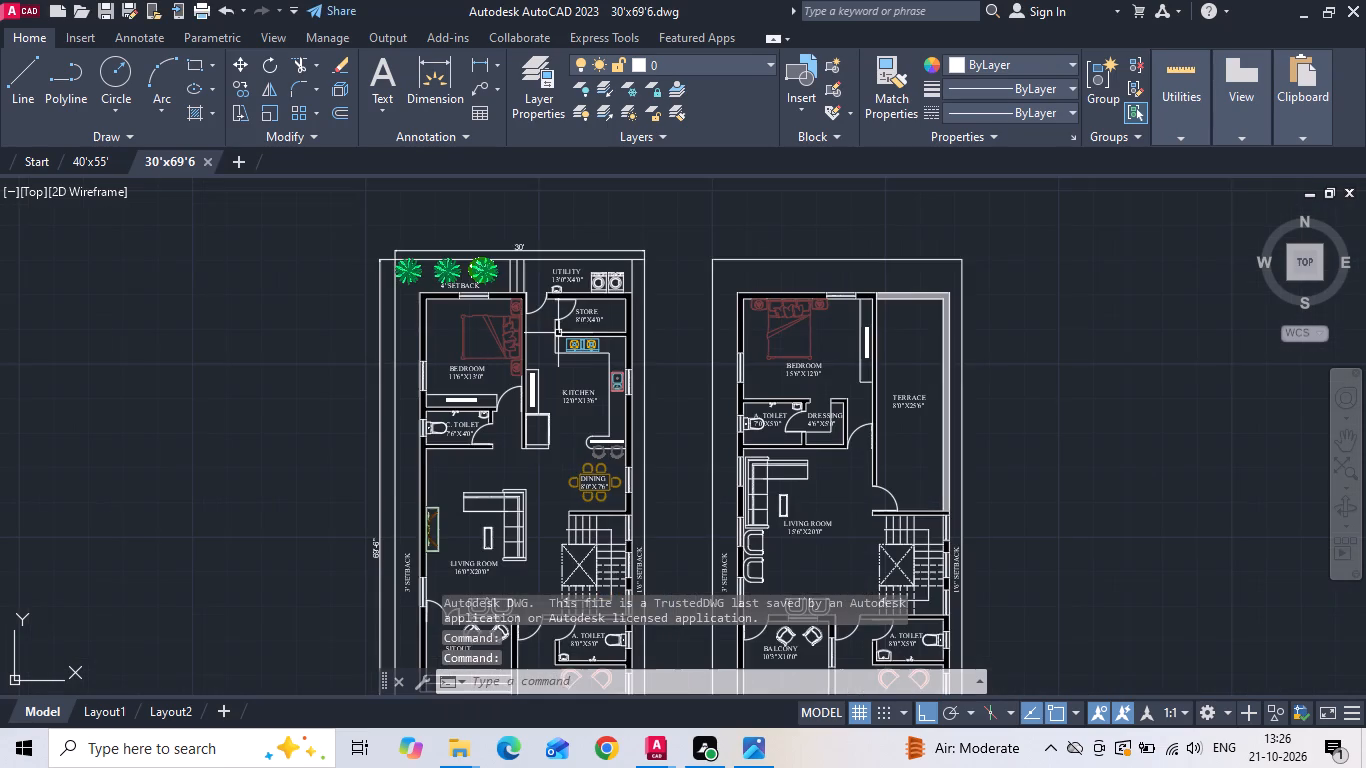
middle_drag(528, 475, 497, 346)
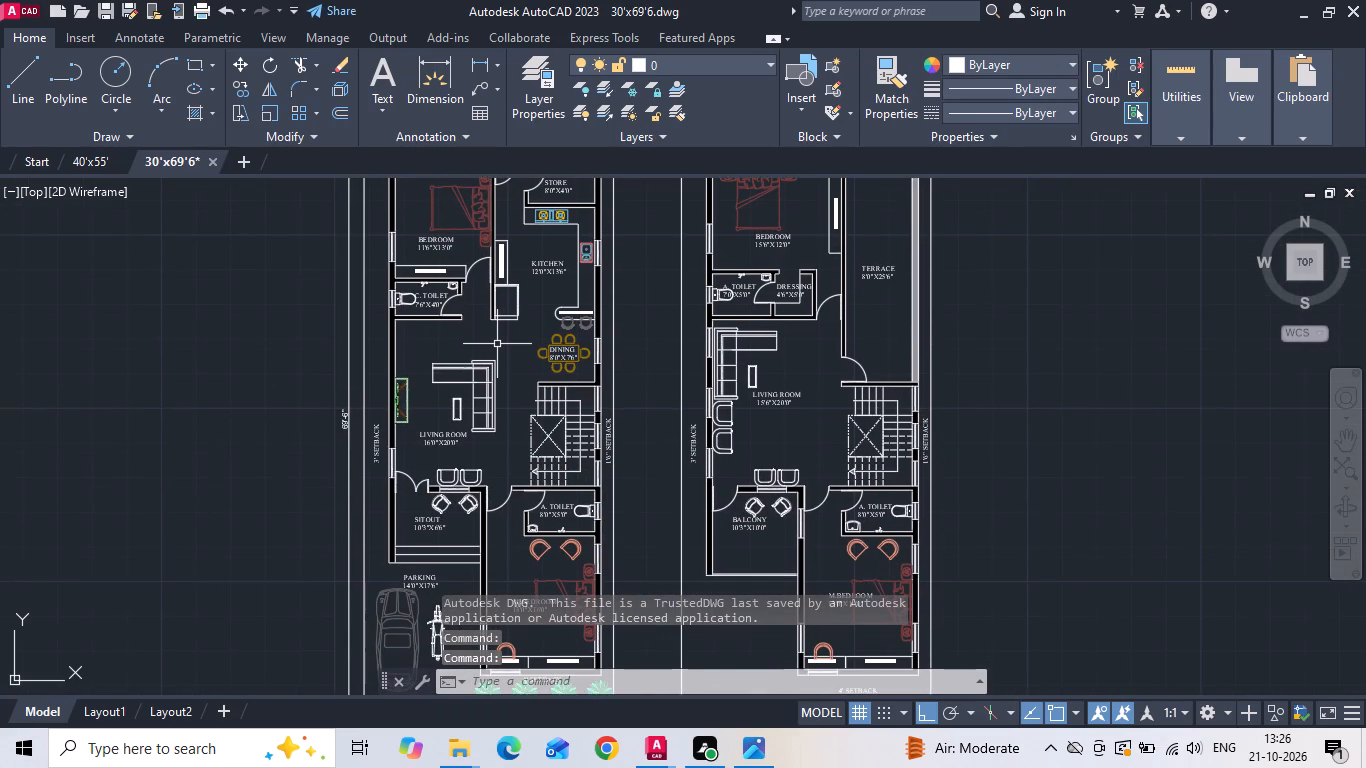
key(ctrl+s)
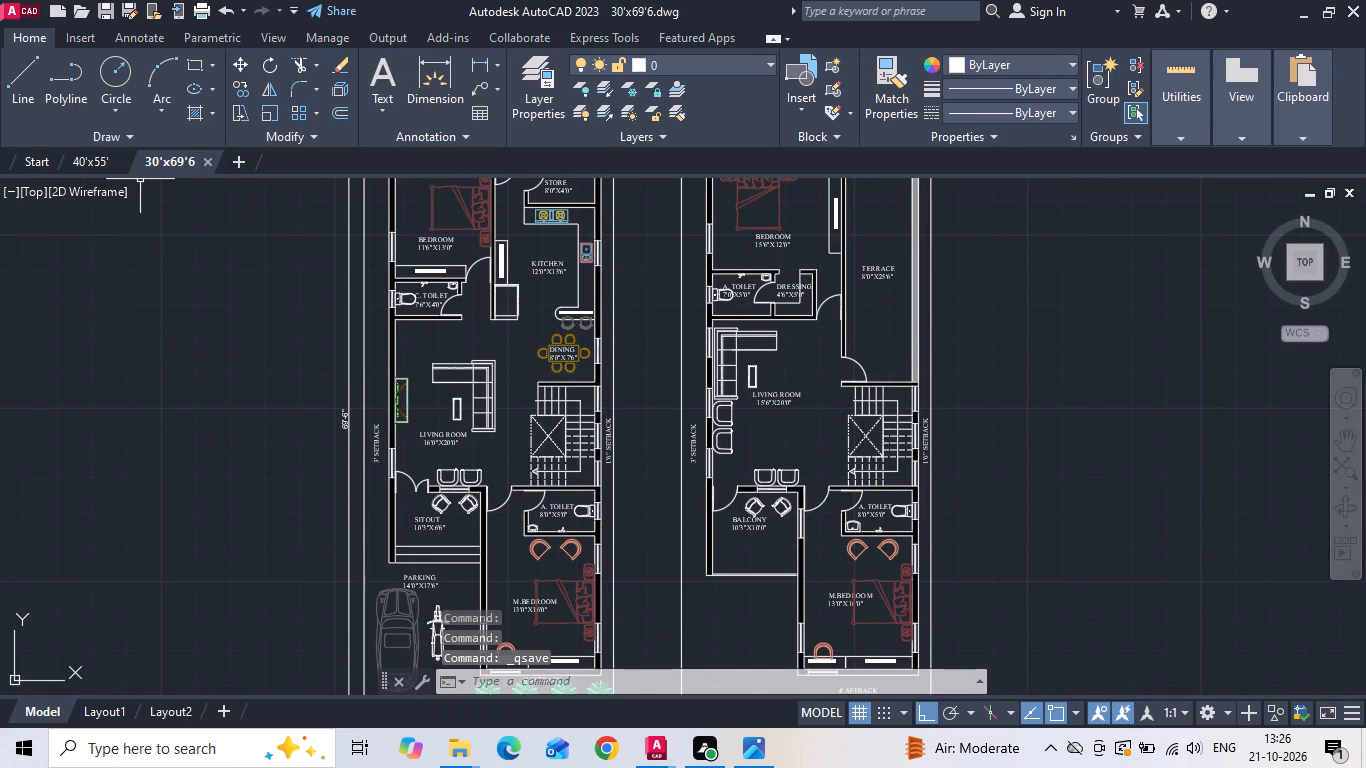
Return to the 40'x55' drawing and extend bedroom 2 toilet's outer west wall line down to the front compound wall's outer line.
click(81, 163)
scroll(656, 400, down, 1)
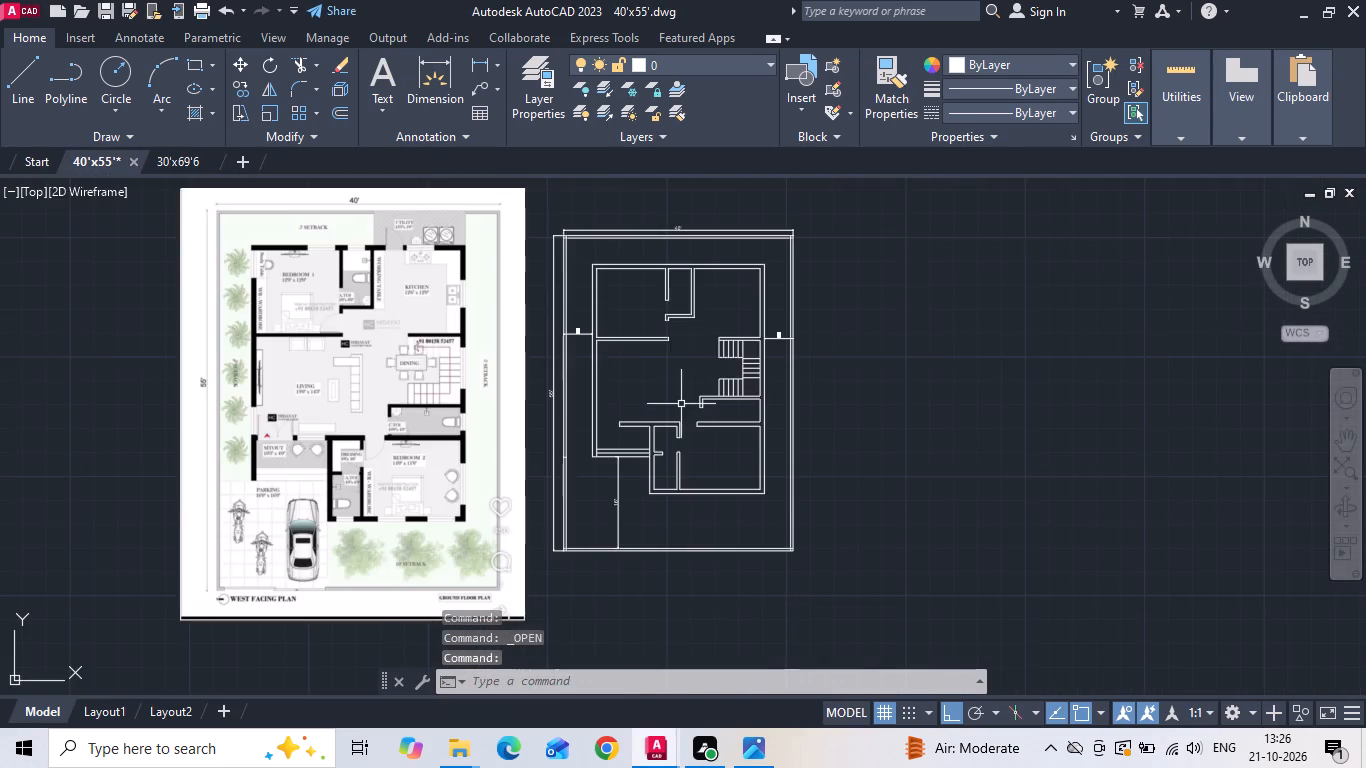
scroll(605, 412, up, 1)
middle_drag(603, 413, 688, 386)
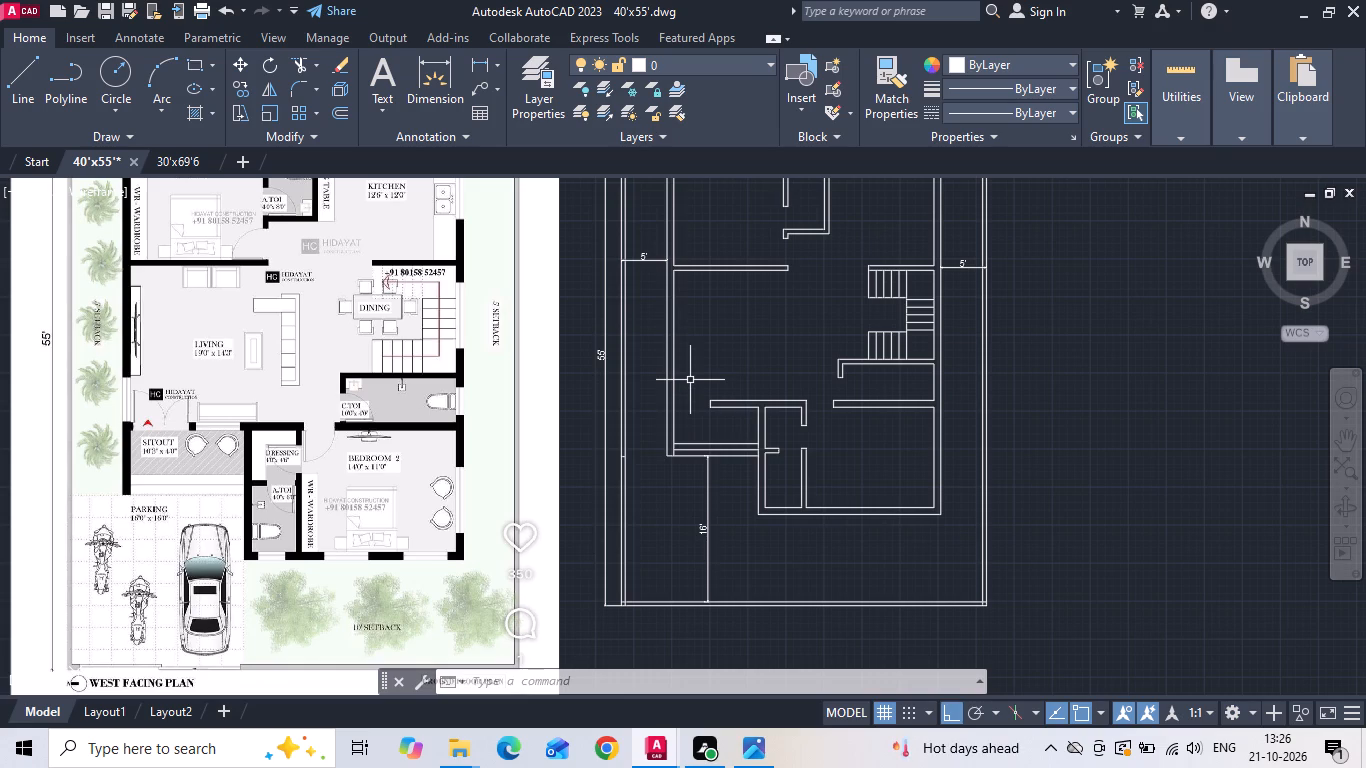
middle_drag(729, 564, 726, 494)
key(e)
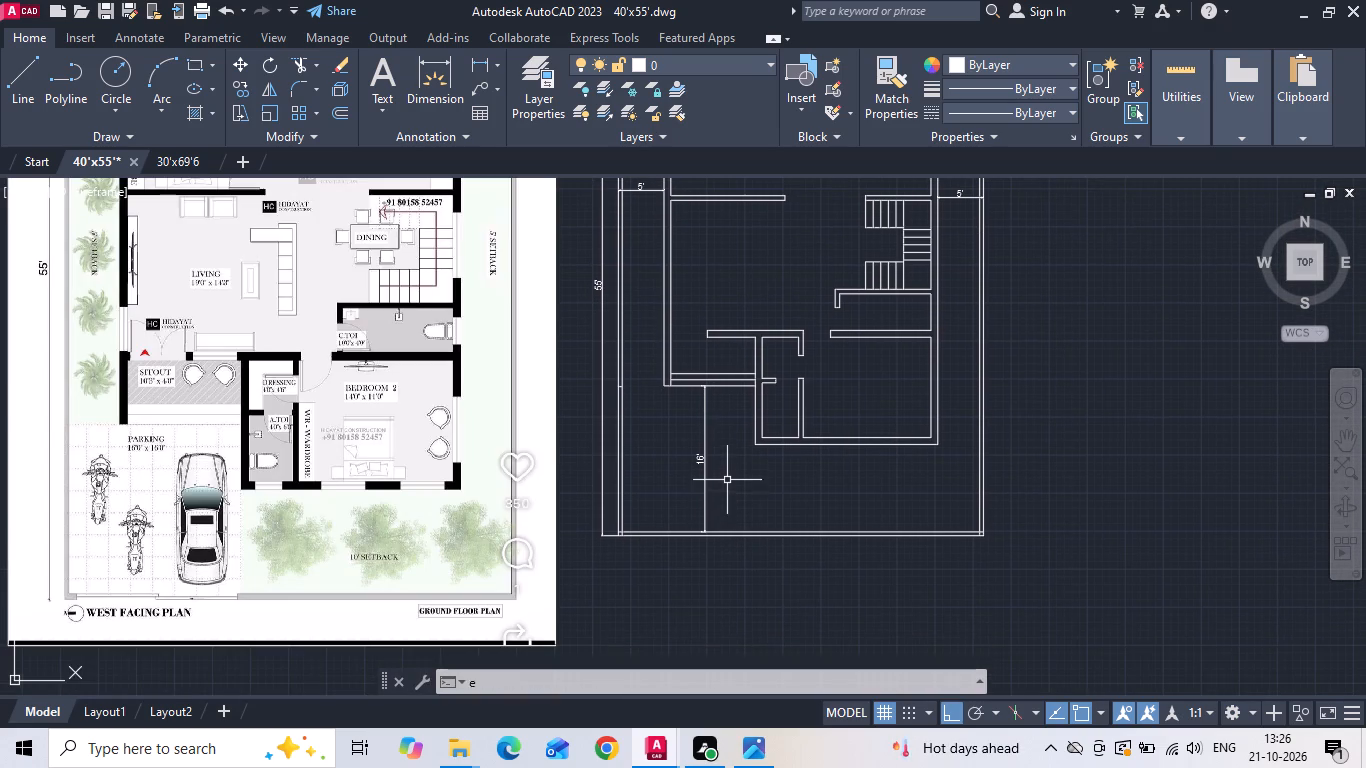
key(x)
key(space)
click(754, 423)
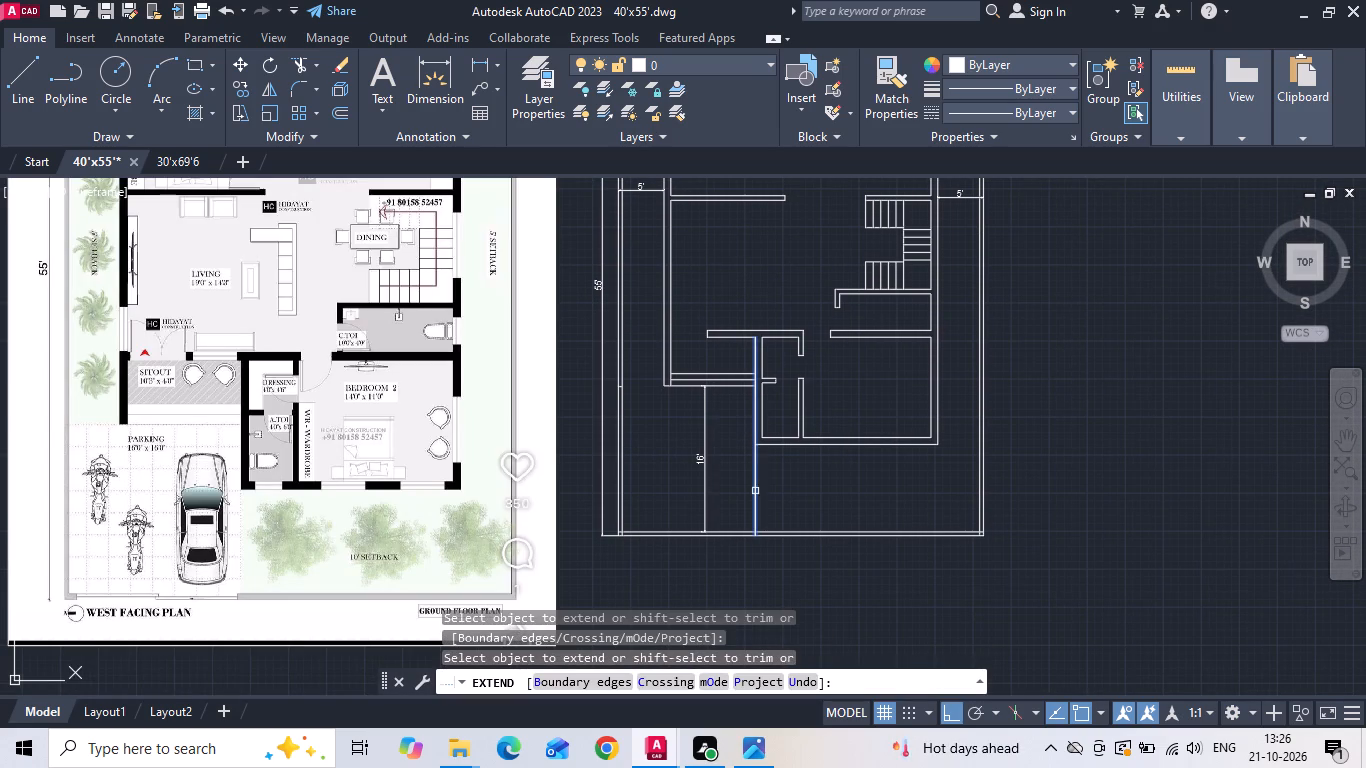
click(755, 491)
key(Escape)
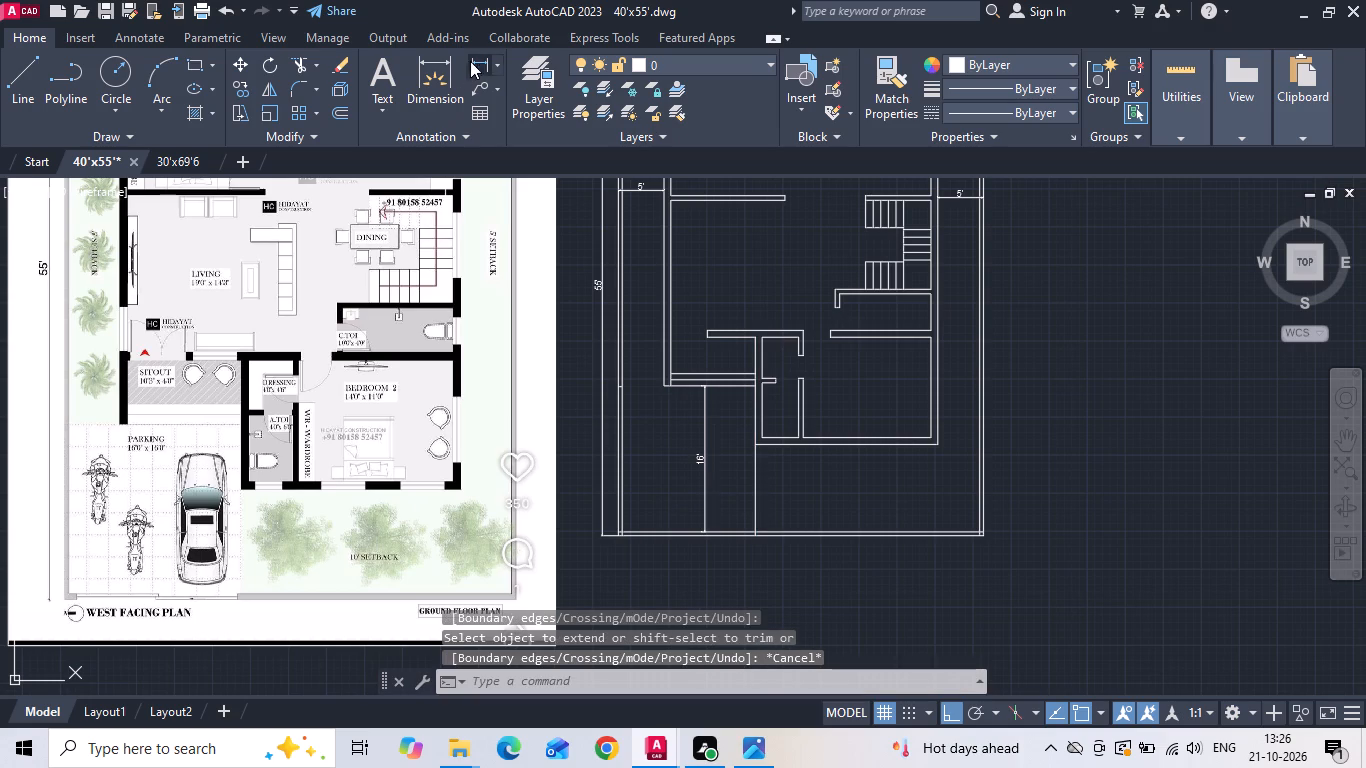
Measure the parking width along the front compound wall, from the west compound wall's inner face to the extended wall line.
click(476, 57)
scroll(628, 535, up, 2)
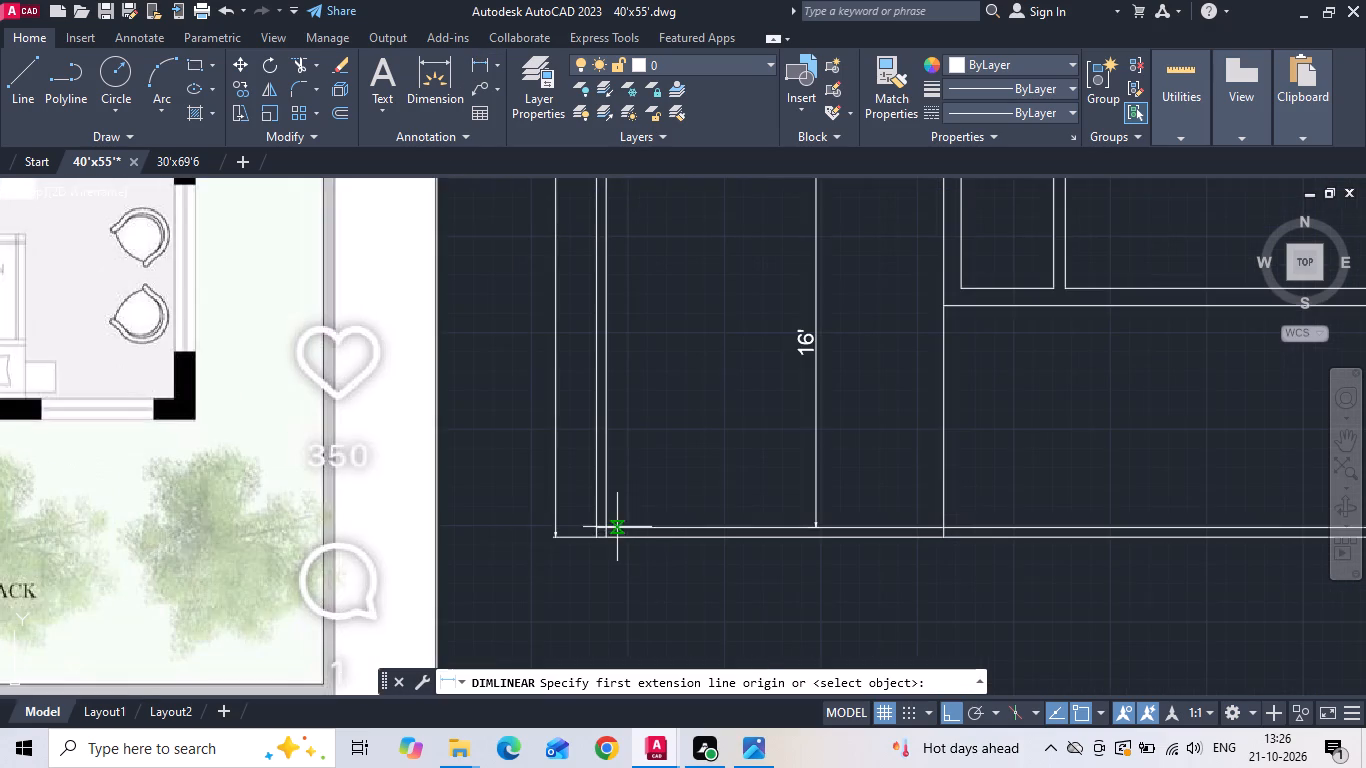
scroll(614, 523, up, 2)
drag(586, 533, 610, 544)
middle_drag(959, 544, 666, 495)
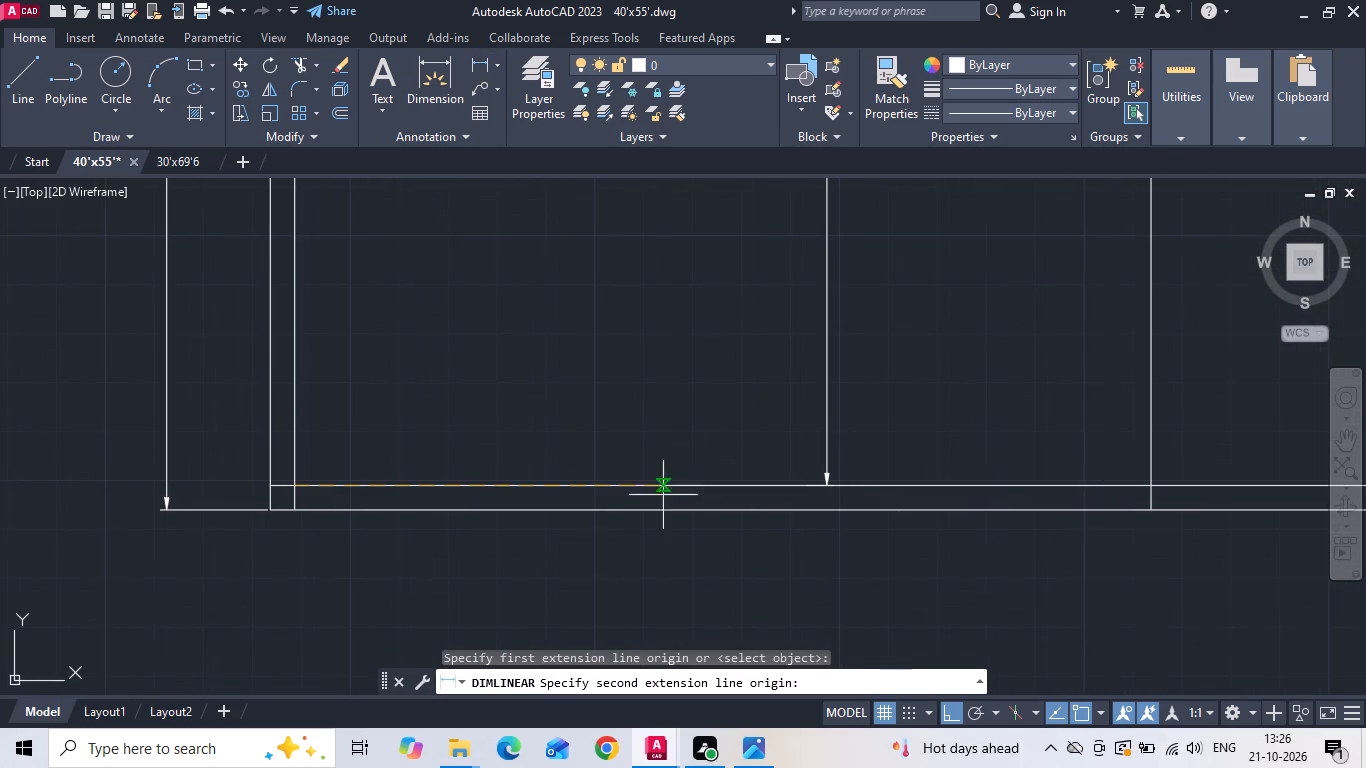
click(1151, 486)
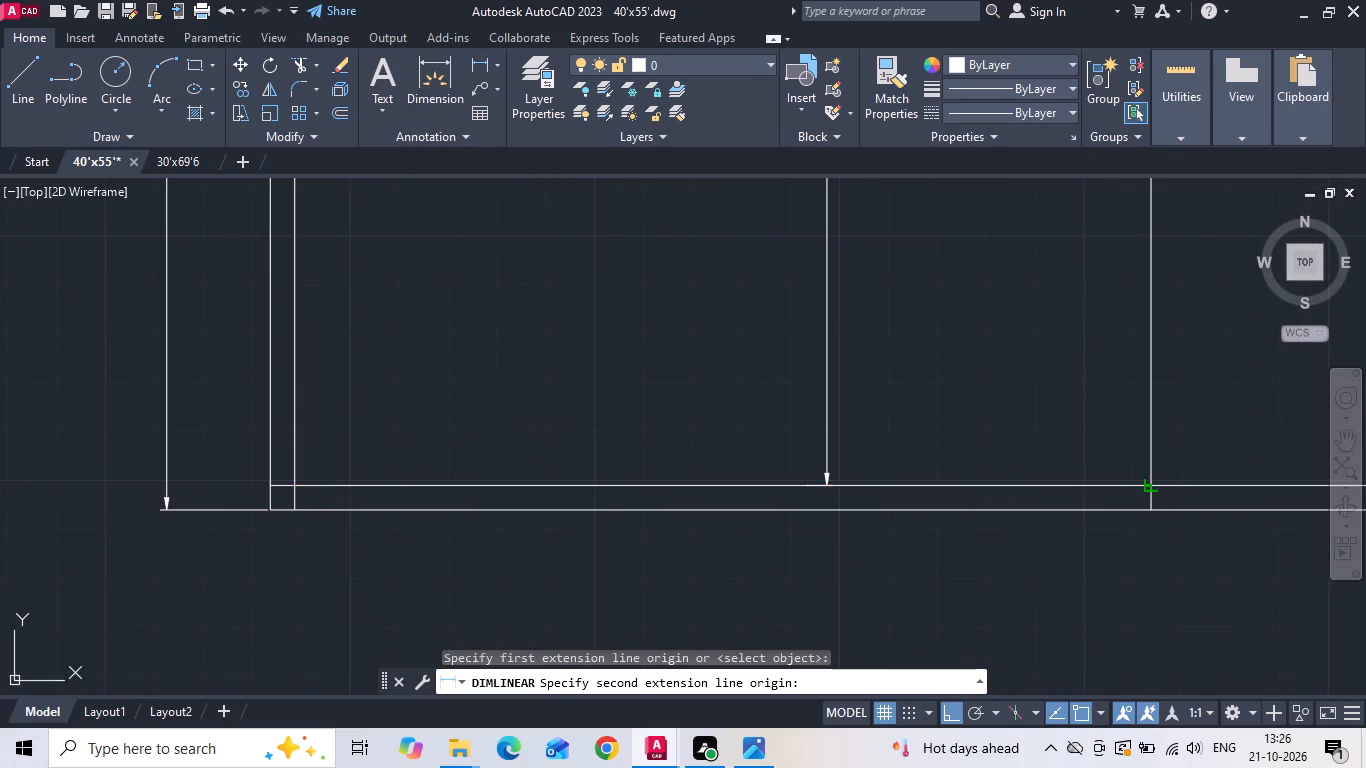
key(Escape)
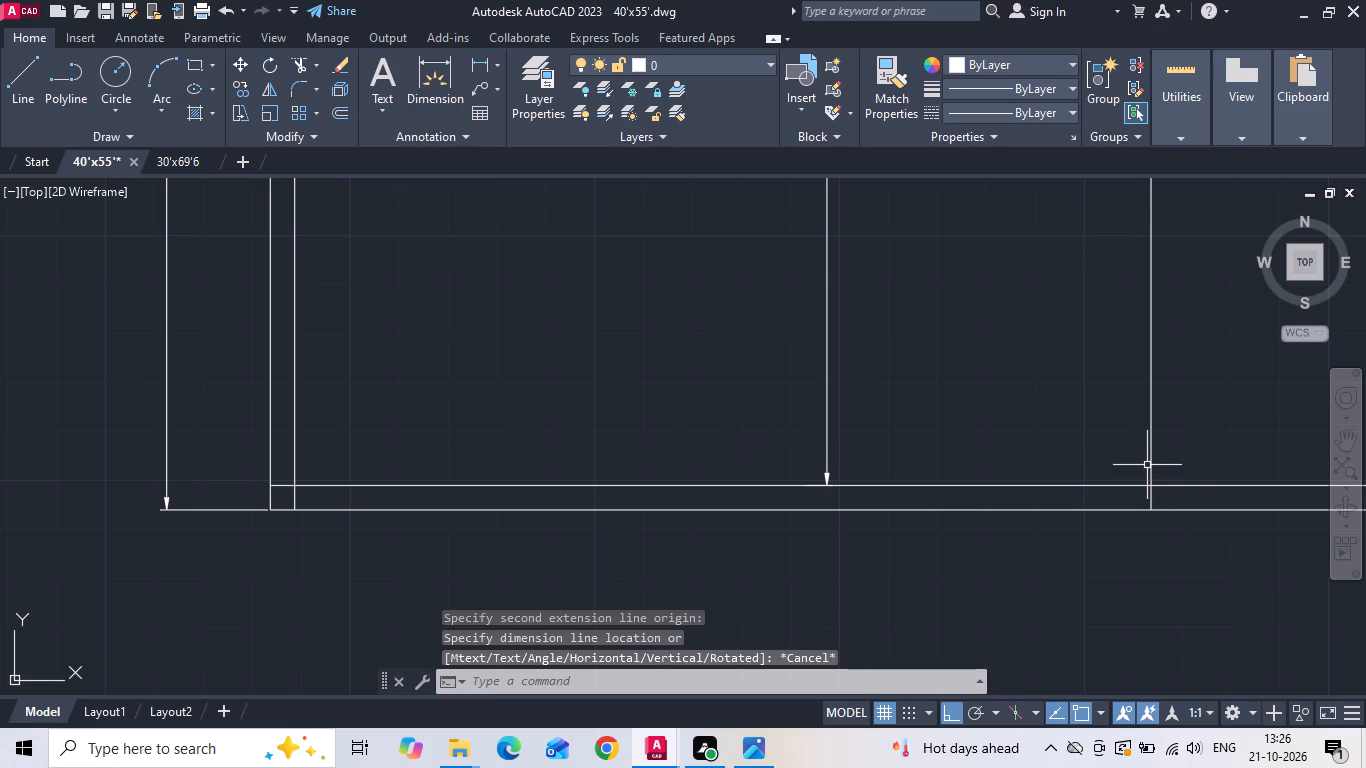
Offset the west compound wall's inner face line 7" into the parking area.
text(oi)
key(Escape)
text(o)
key(space)
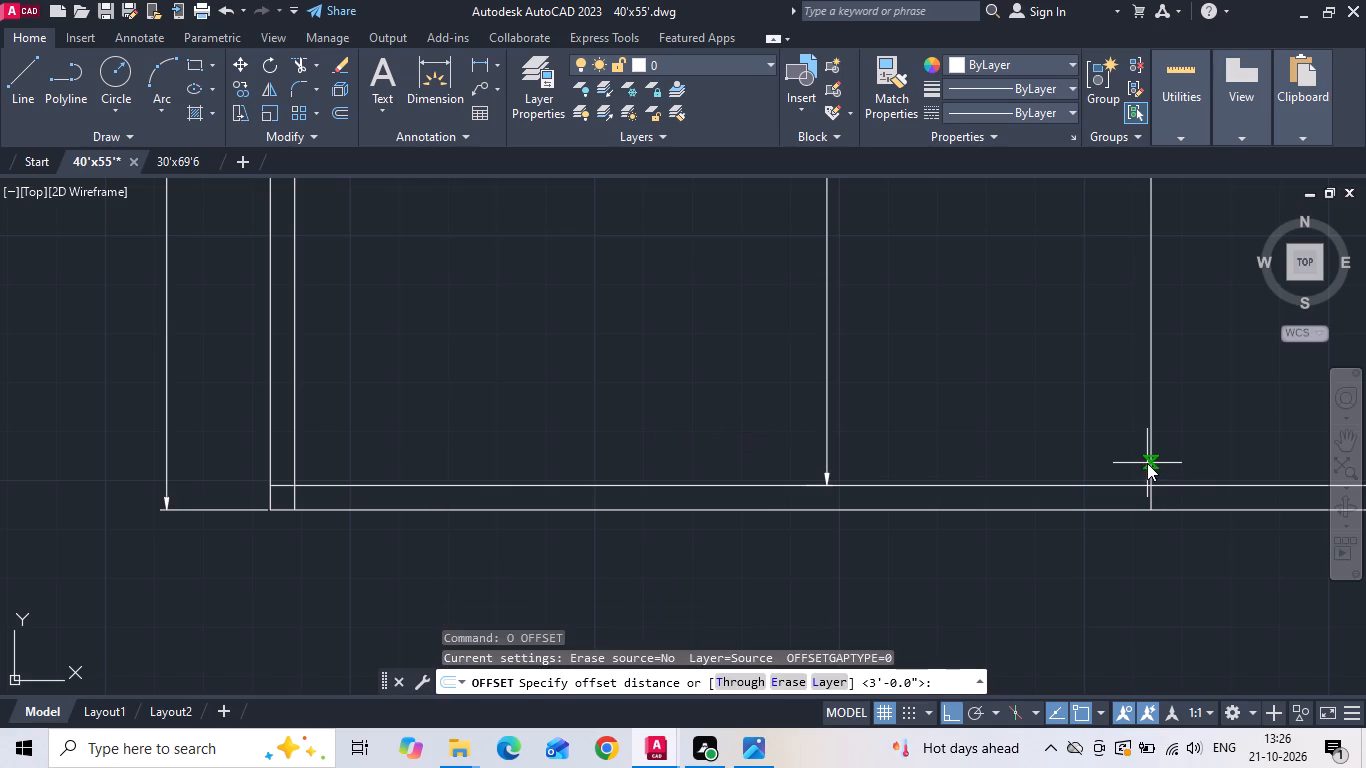
key(7)
key(Return)
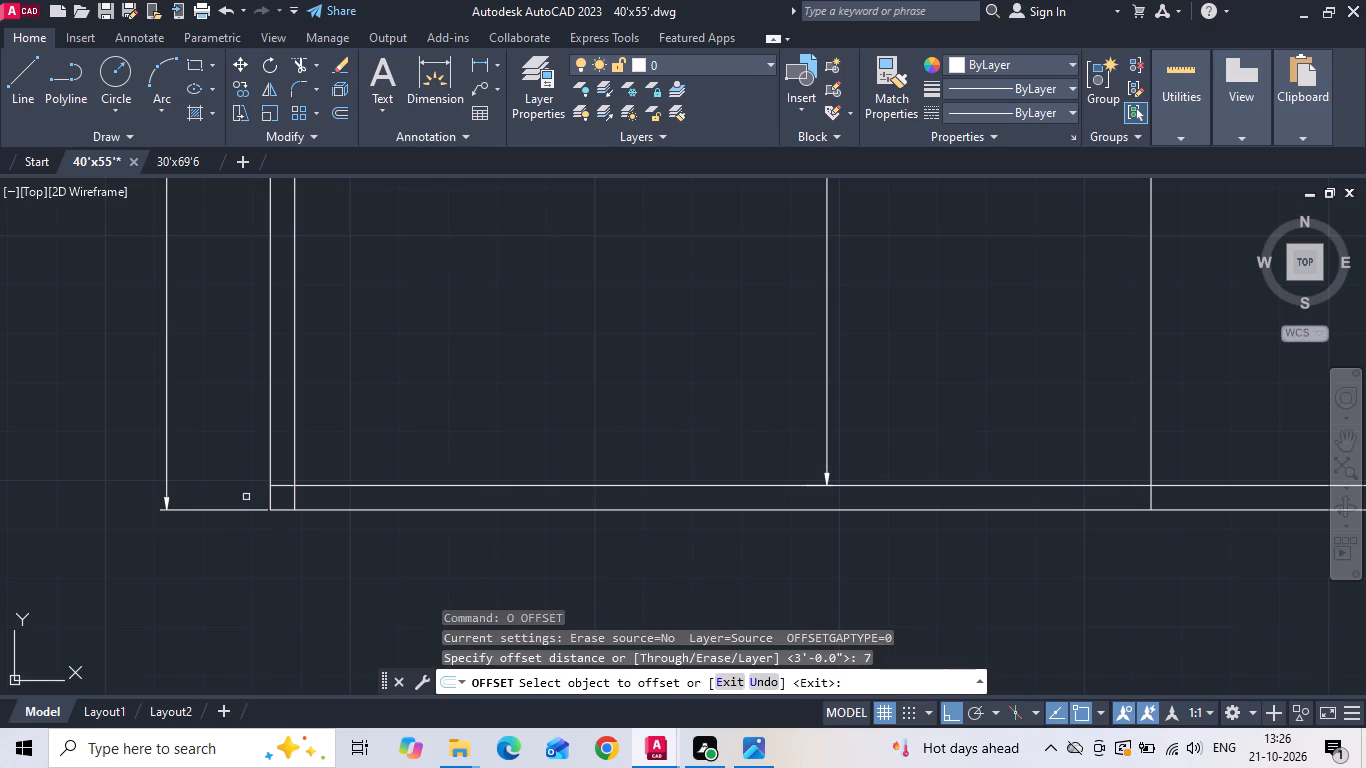
drag(292, 449, 328, 445)
click(417, 420)
key(Escape)
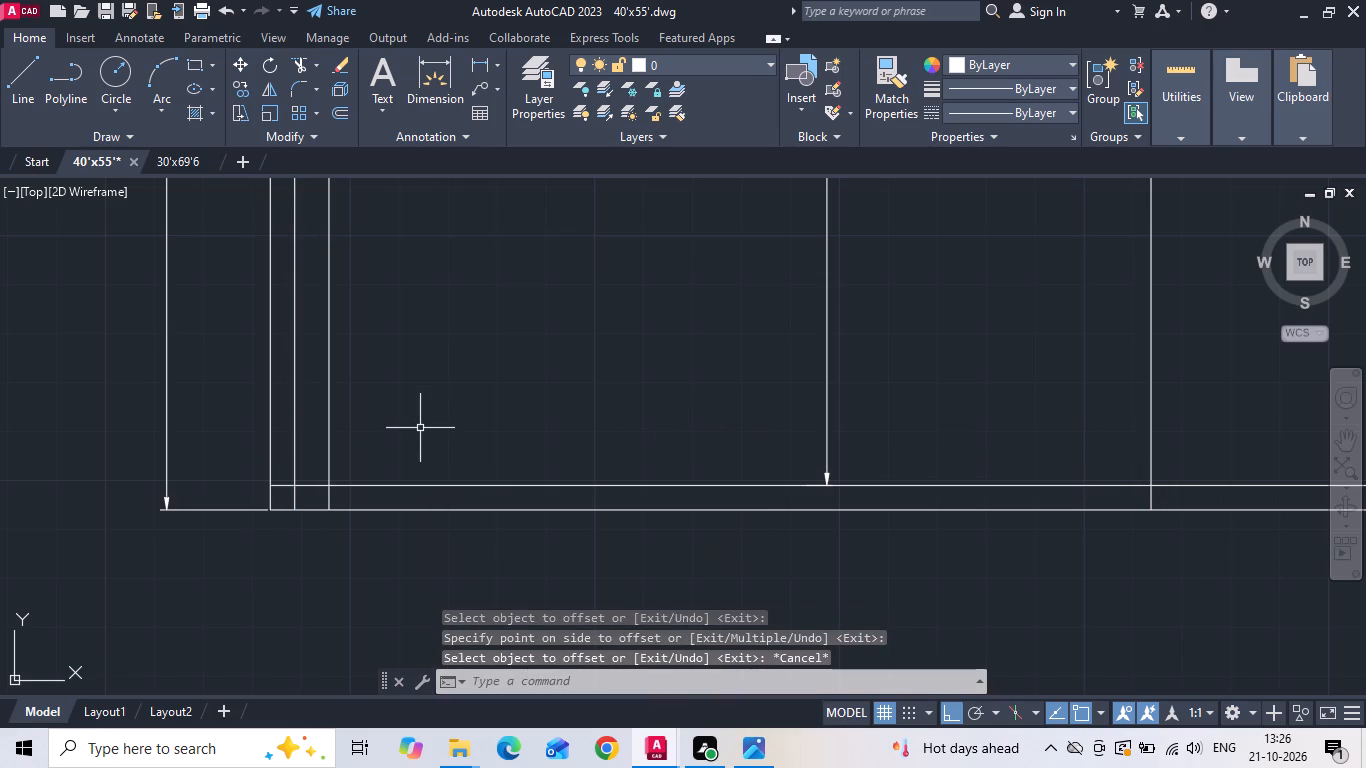
Trim the front compound wall's corner and inner line into a short west pier with an open gateway, removing the extended line above the wall.
key(t)
key(r)
key(space)
click(332, 462)
click(325, 443)
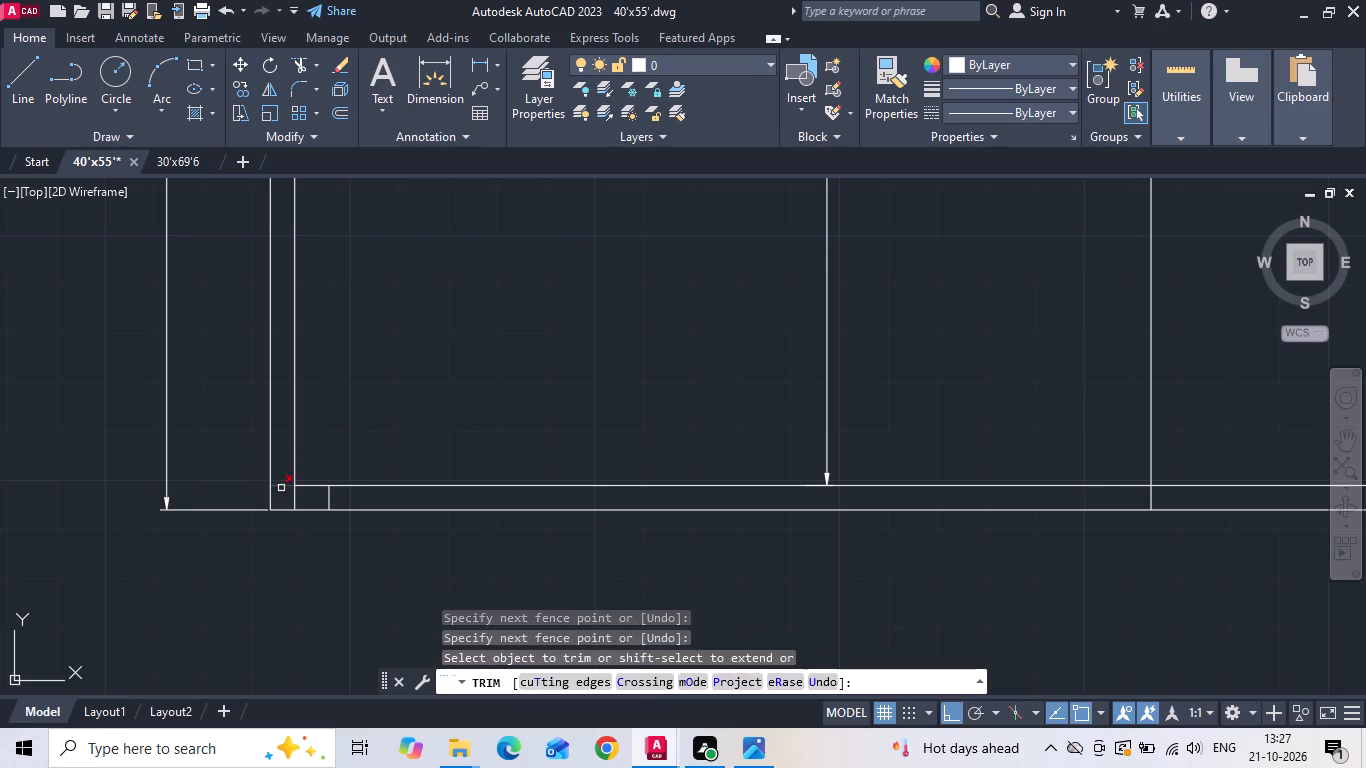
click(278, 482)
click(296, 498)
click(463, 485)
scroll(463, 484, down, 1)
drag(858, 428, 985, 380)
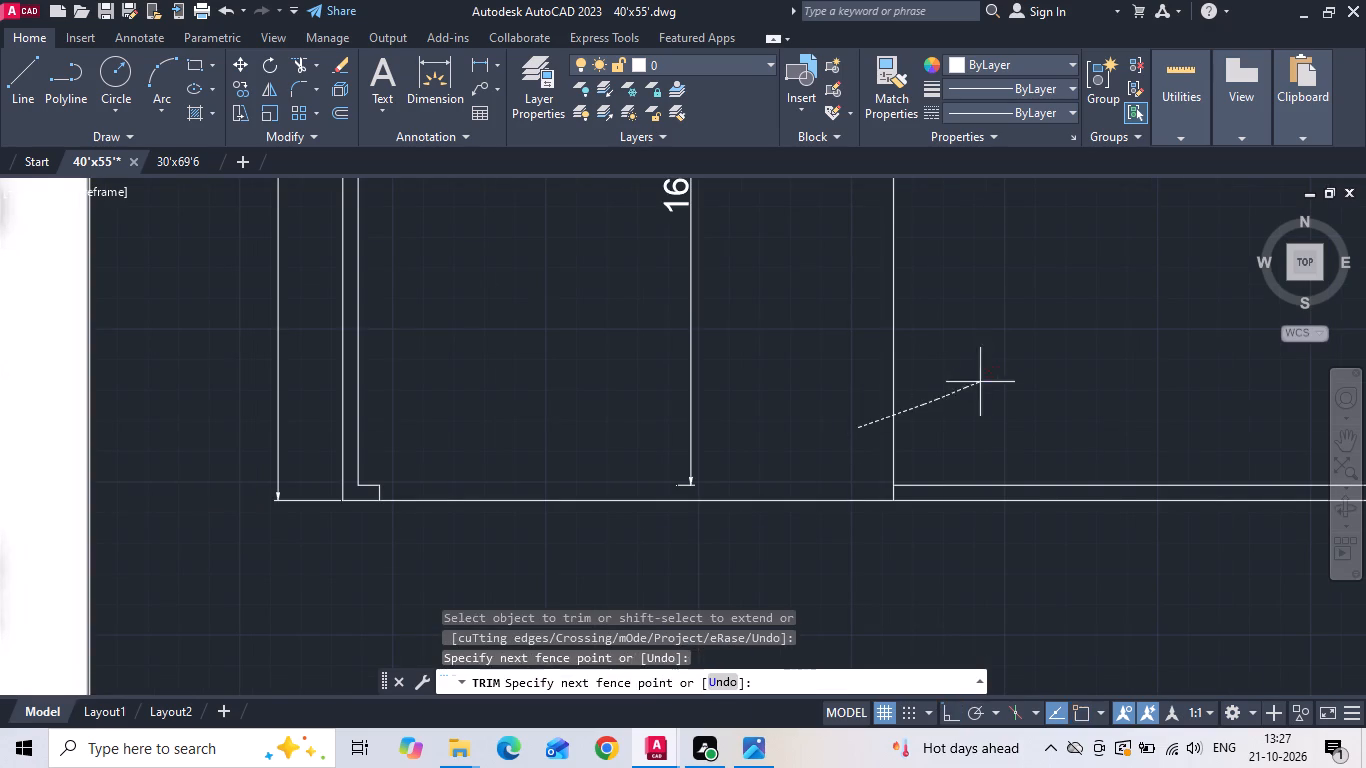
drag(985, 380, 988, 378)
key(Escape)
Delete the vertical 16' dimension in the parking area.
drag(812, 399, 684, 411)
click(648, 368)
key(Delete)
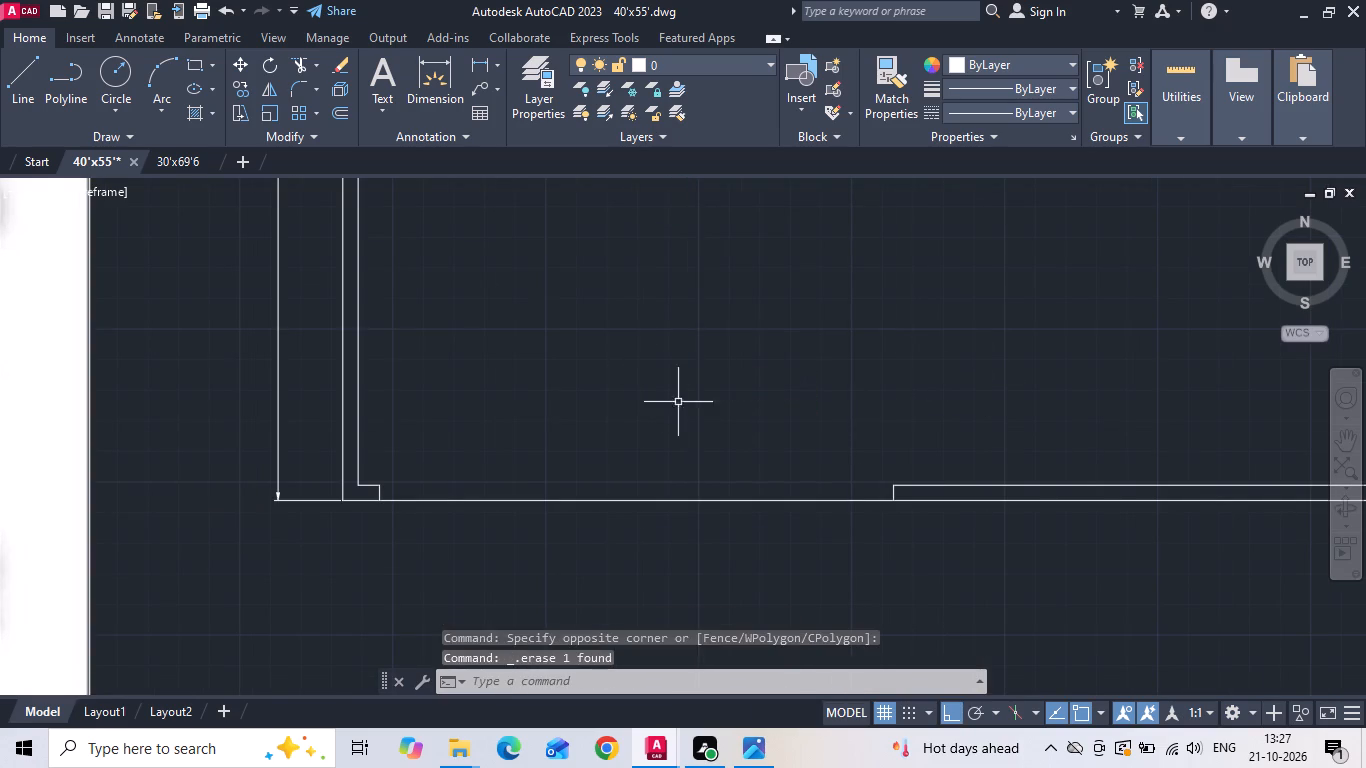
Trim the front compound wall's outer line across the parking gate opening.
scroll(855, 486, down, 2)
scroll(625, 546, down, 1)
scroll(172, 580, up, 2)
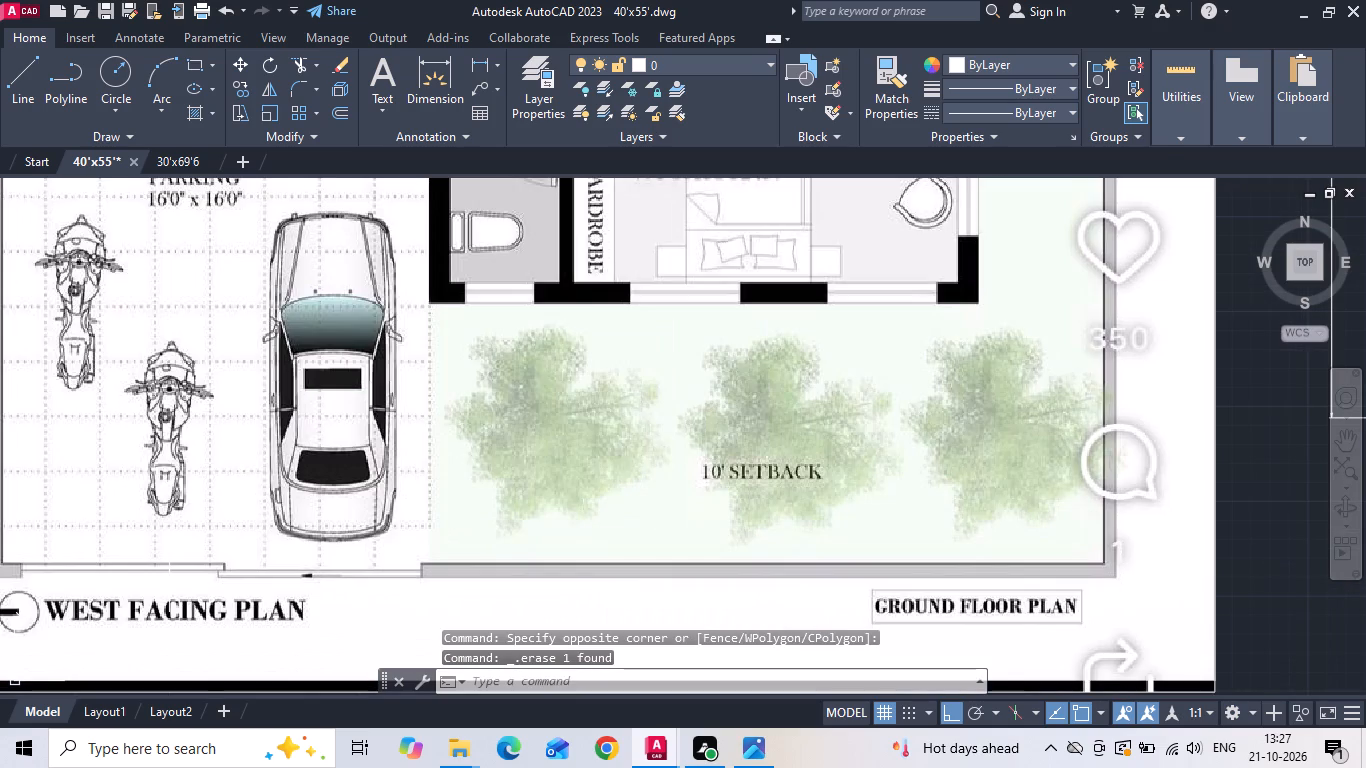
scroll(174, 515, down, 1)
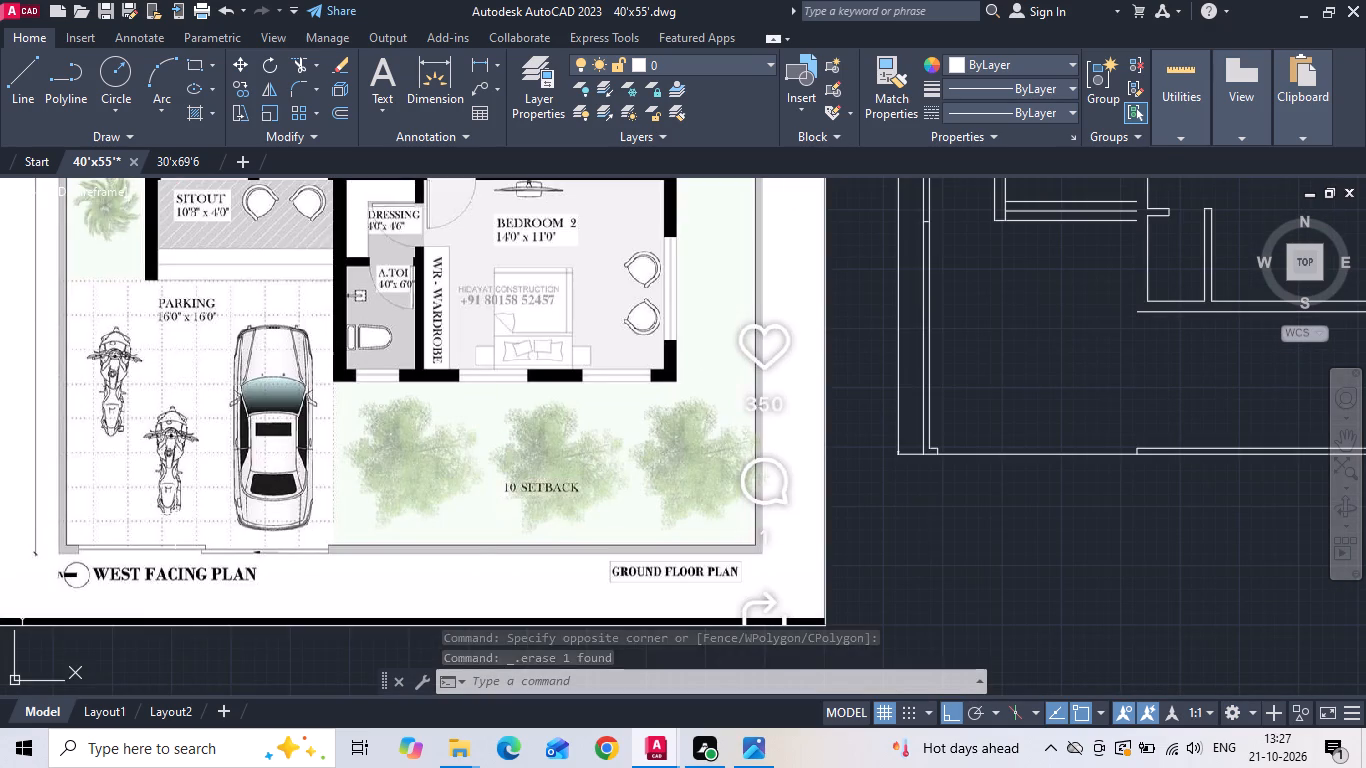
text(tr)
key(space)
key(space)
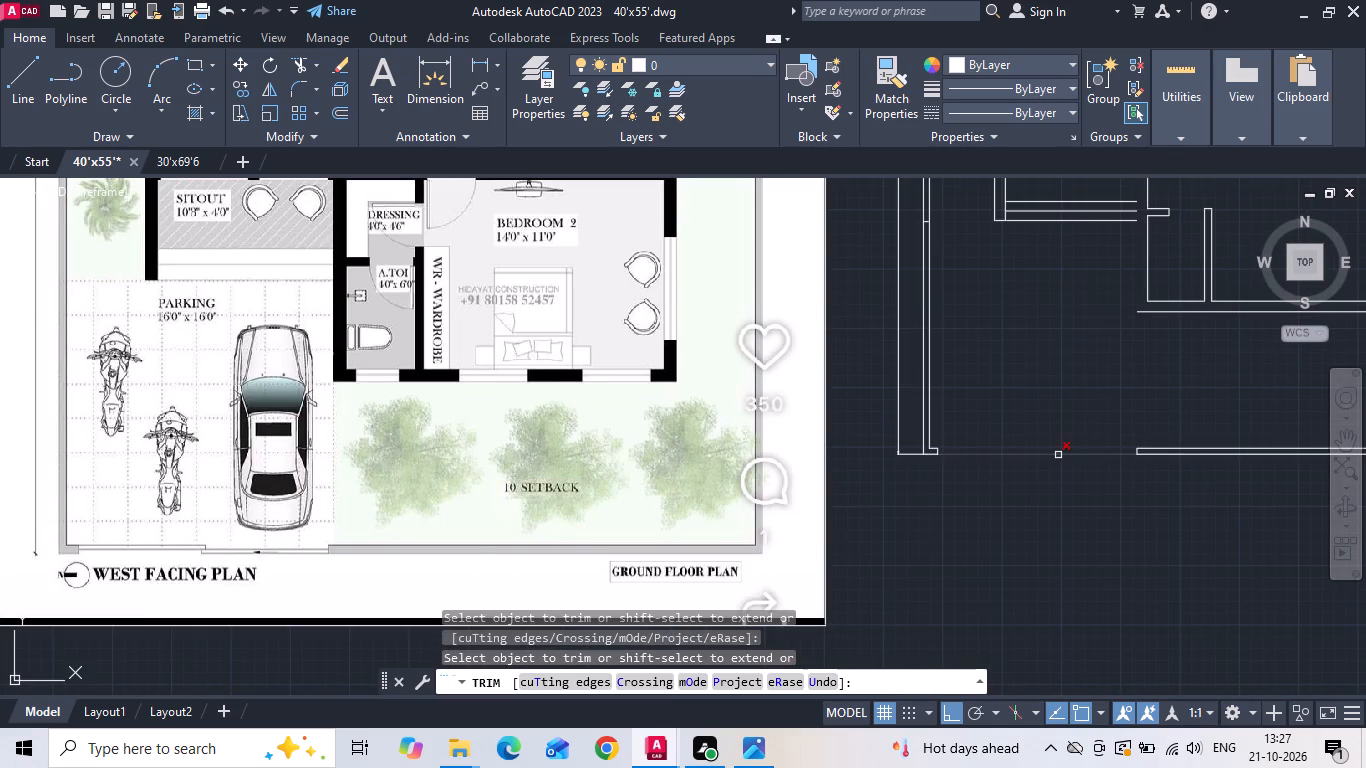
click(1058, 455)
middle_drag(1057, 455, 804, 455)
key(Escape)
Draw the gate's centre line across the parking opening between the midpoints of the two wall ends.
scroll(706, 442, up, 2)
key(l)
key(space)
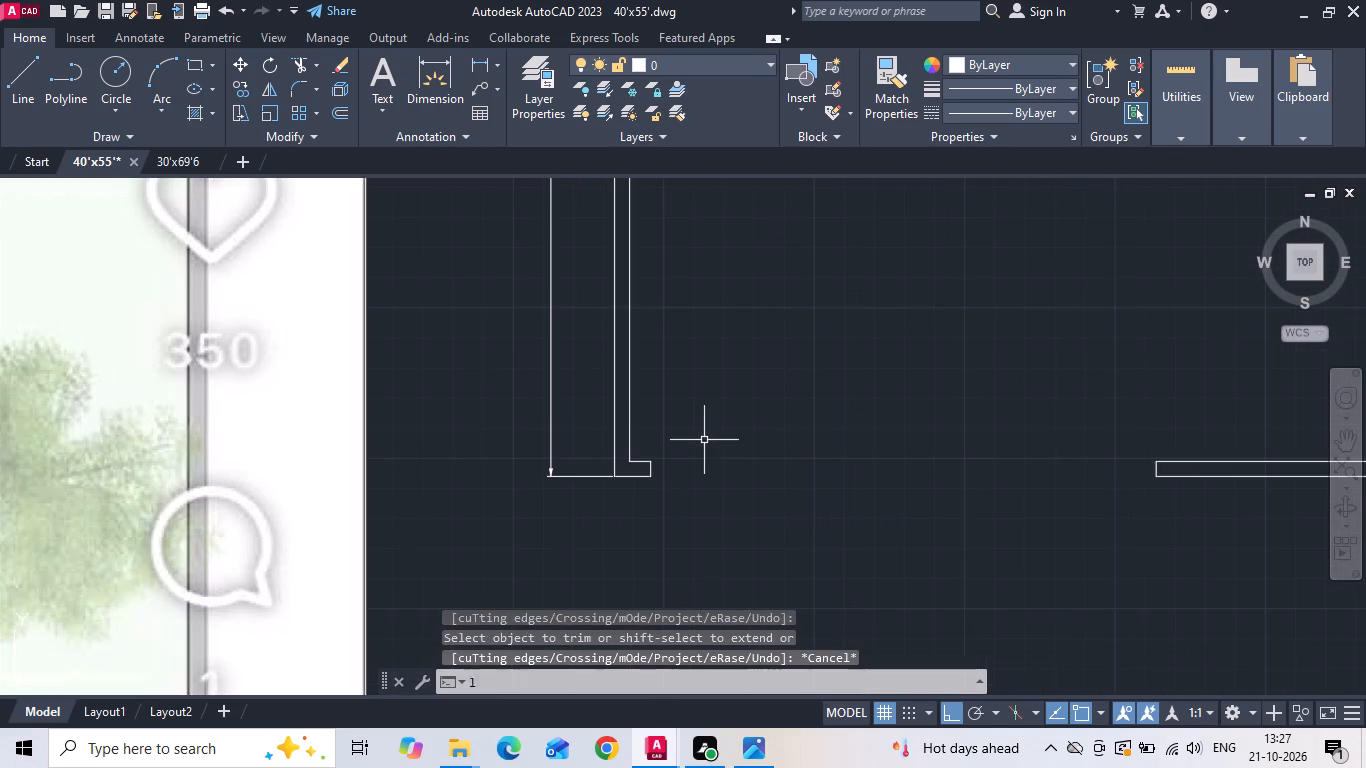
scroll(666, 464, up, 2)
click(617, 480)
scroll(468, 499, down, 2)
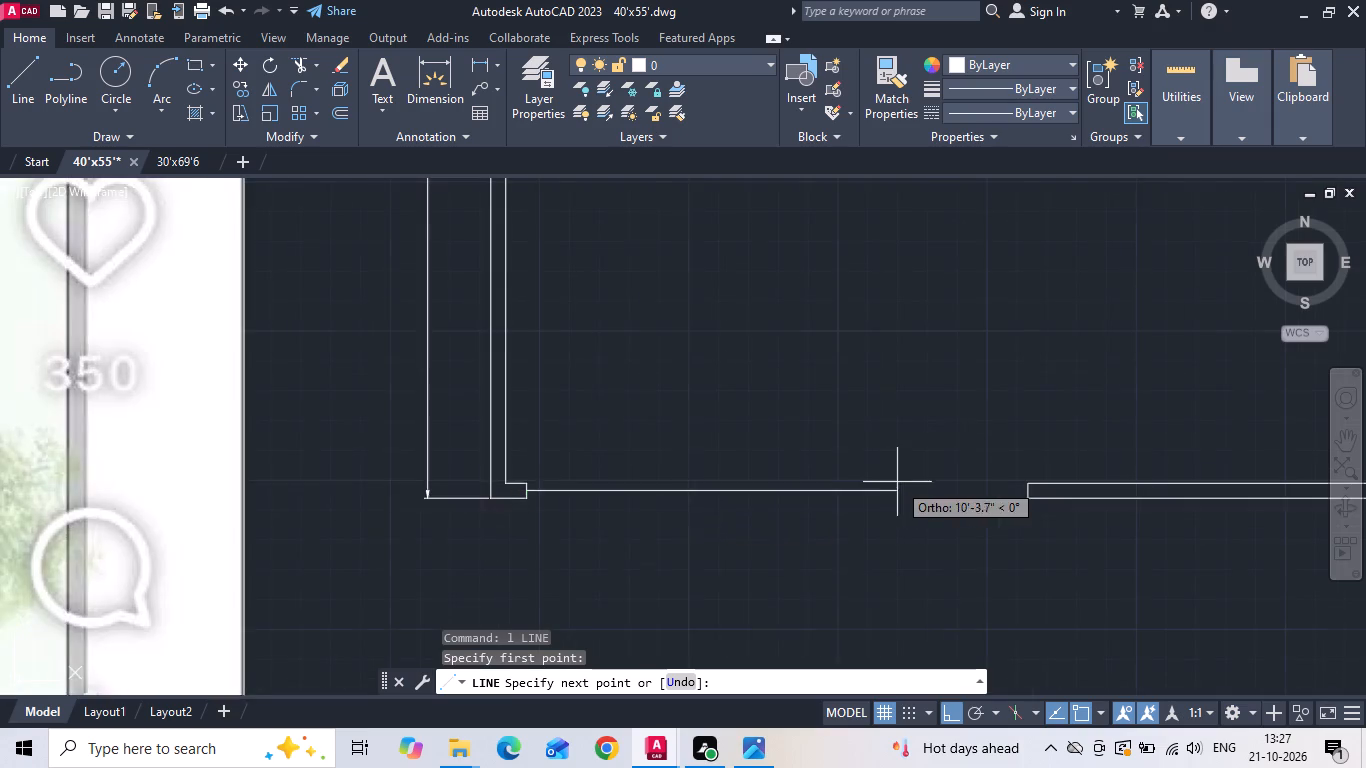
scroll(897, 482, up, 2)
click(1225, 505)
key(Escape)
Draw a short vertical line upward from the midpoint of the gate's centre line.
scroll(973, 518, down, 1)
key(l)
key(space)
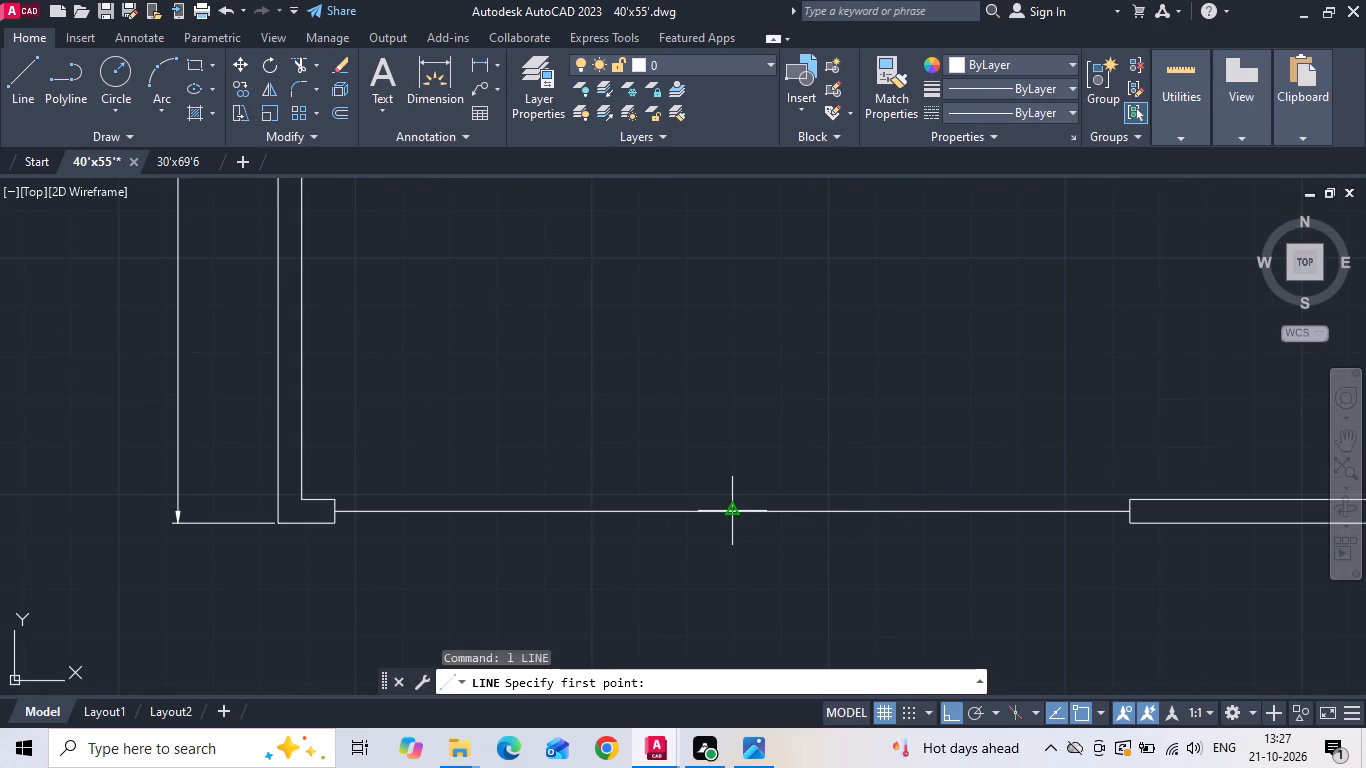
drag(732, 509, 731, 492)
click(735, 409)
key(Escape)
Draw the west gate panel's inner edge from the pier's inner corner to the vertical line at mid-gate.
text(l)
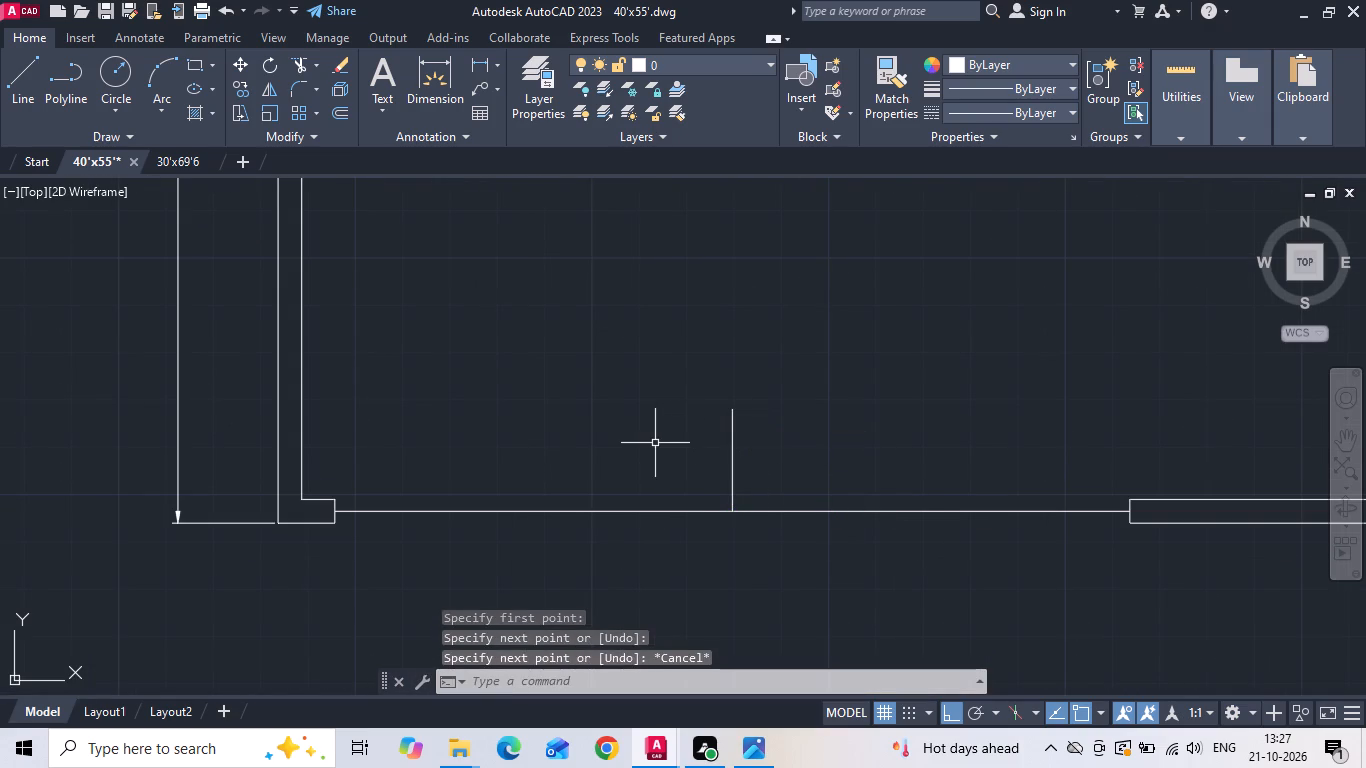
key(space)
scroll(346, 480, up, 2)
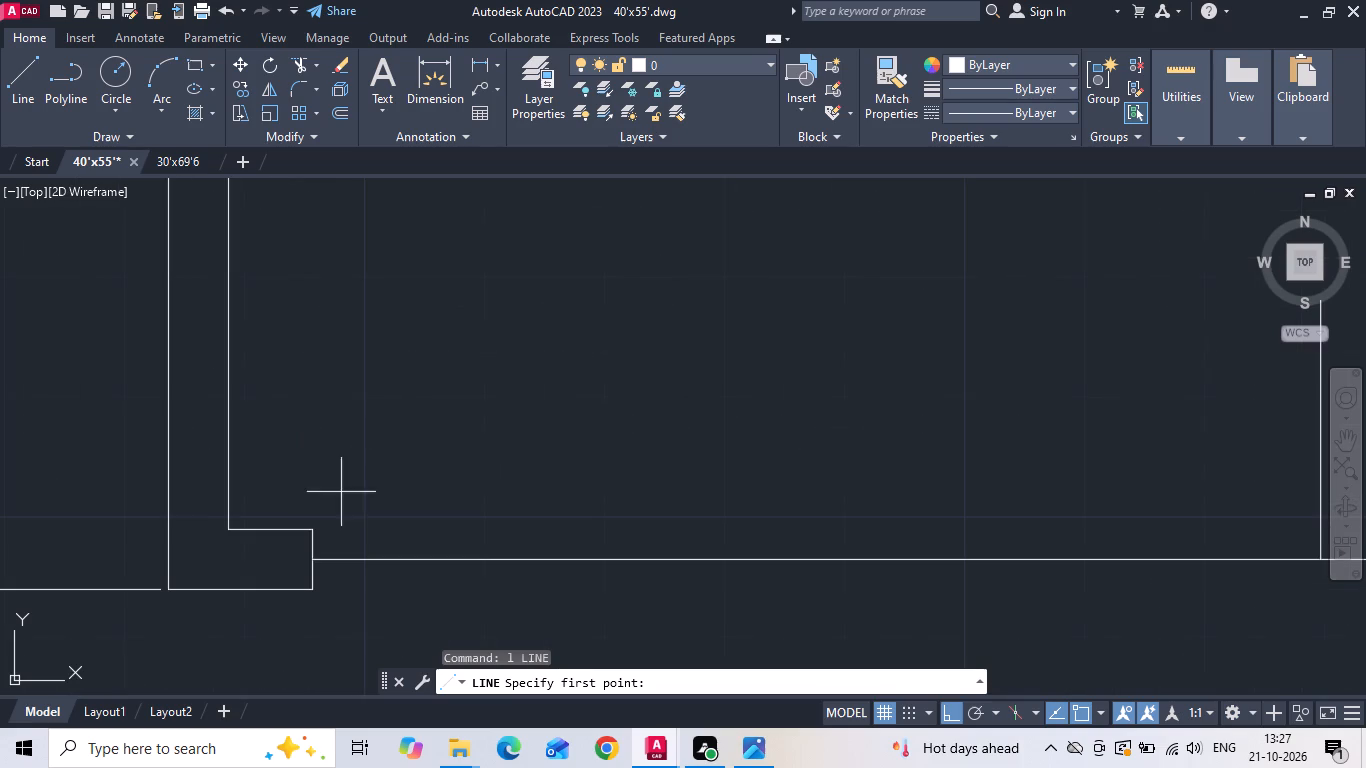
click(312, 526)
scroll(312, 526, down, 2)
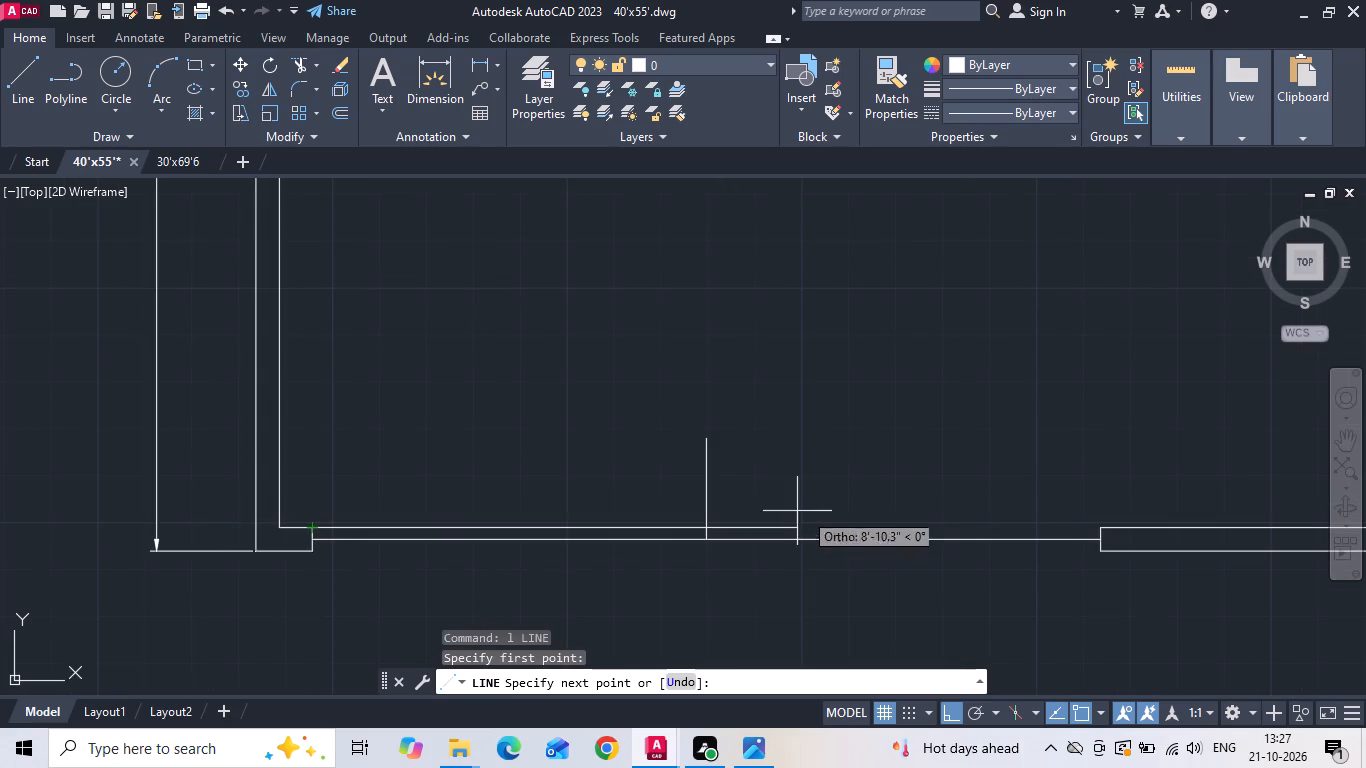
scroll(736, 531, up, 3)
click(609, 515)
key(Escape)
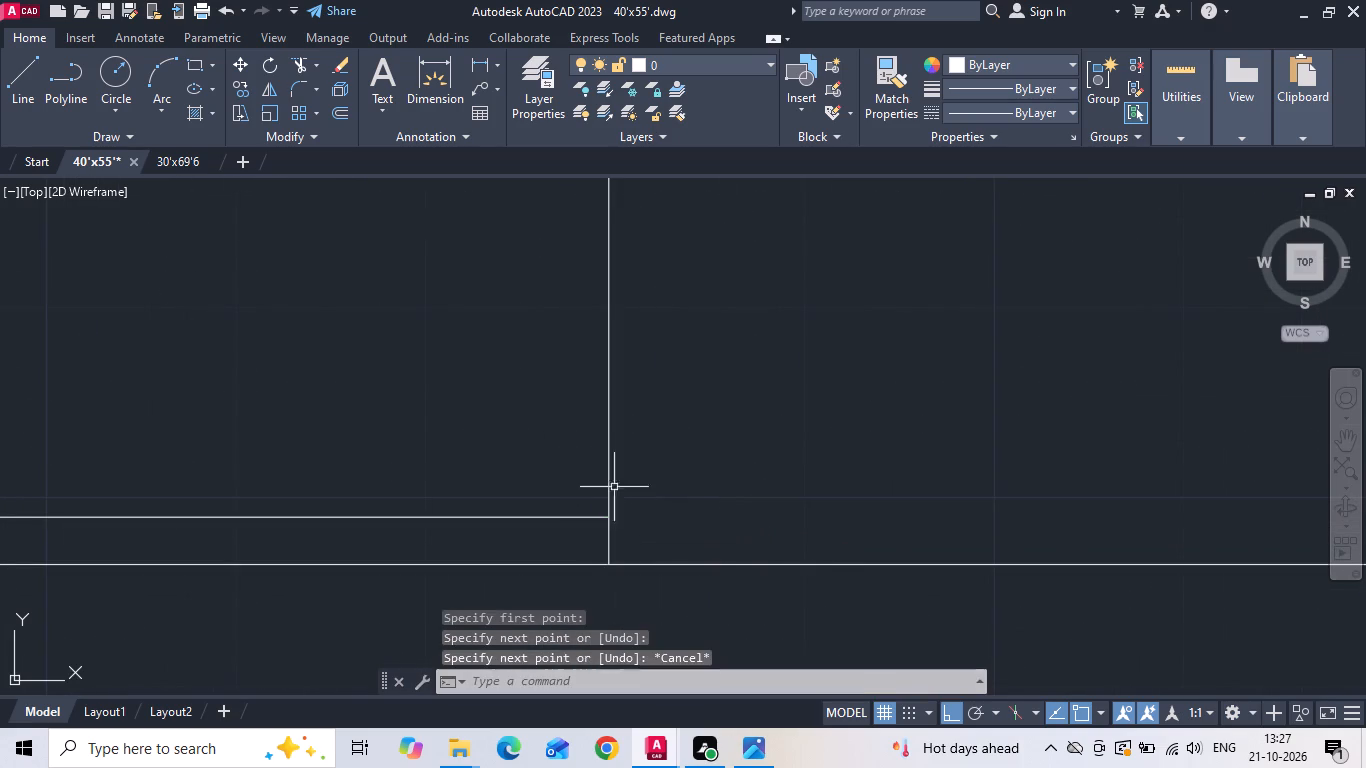
Trim the mid-gate vertical line above the gate panel's inner edge.
key(t)
key(r)
key(space)
drag(660, 418, 541, 416)
scroll(664, 372, down, 1)
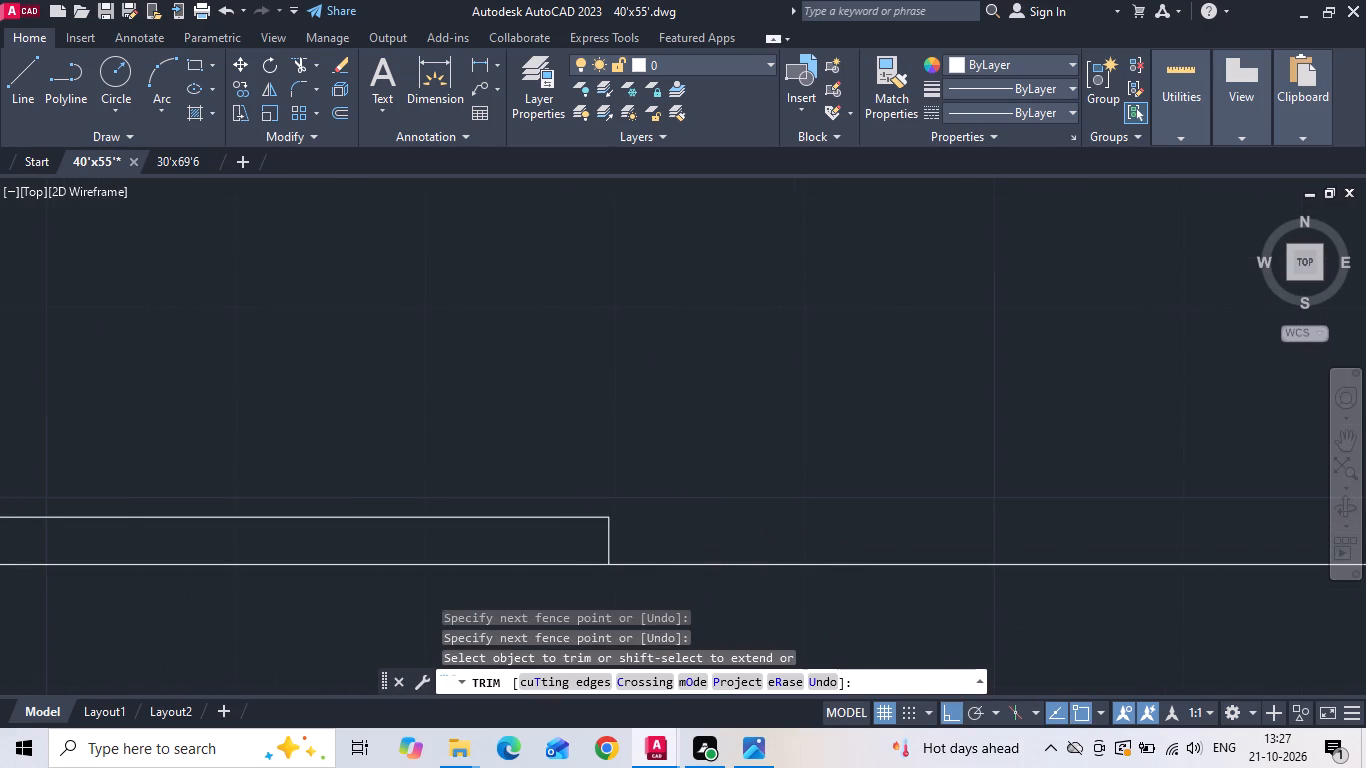
scroll(666, 372, down, 1)
key(Escape)
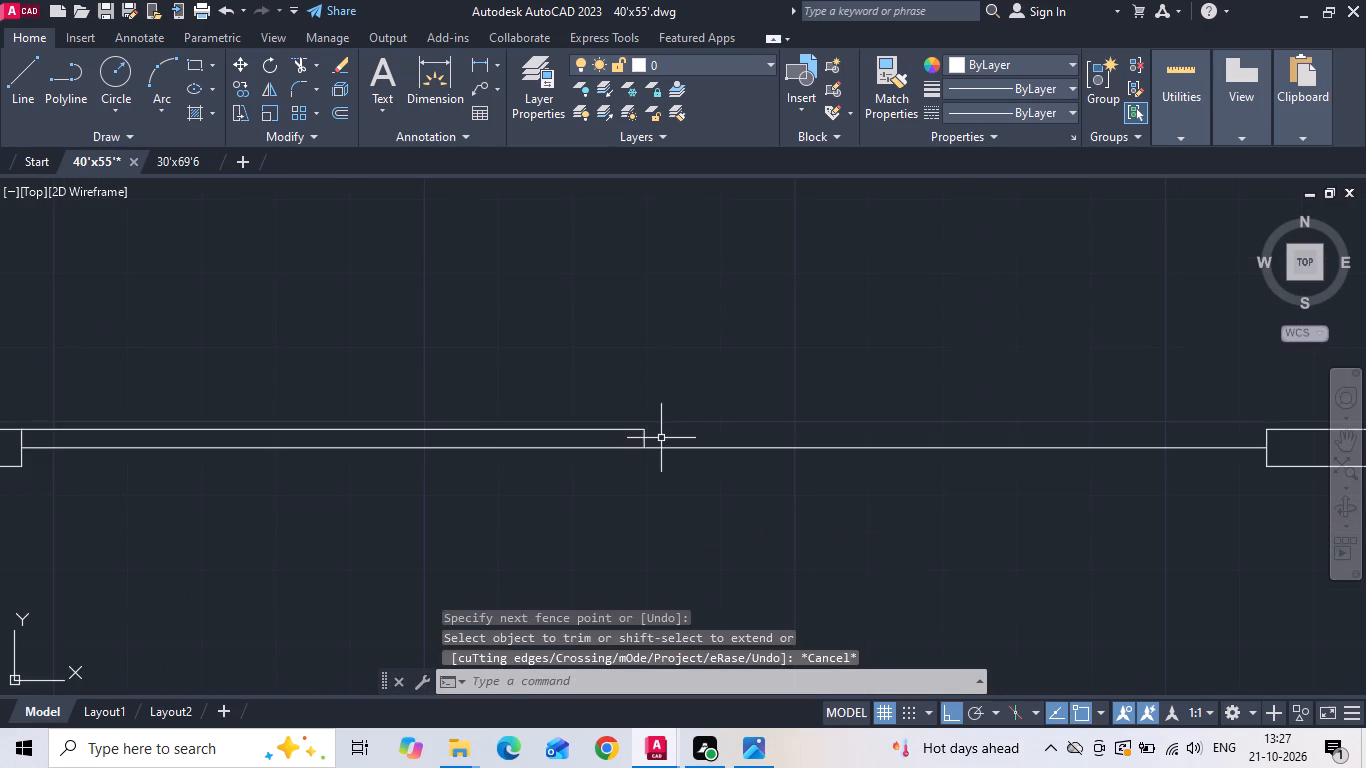
Mirror the west gate panel's edge and end line across the gate's centre line, keeping the originals.
click(661, 440)
click(590, 372)
text(mi)
key(space)
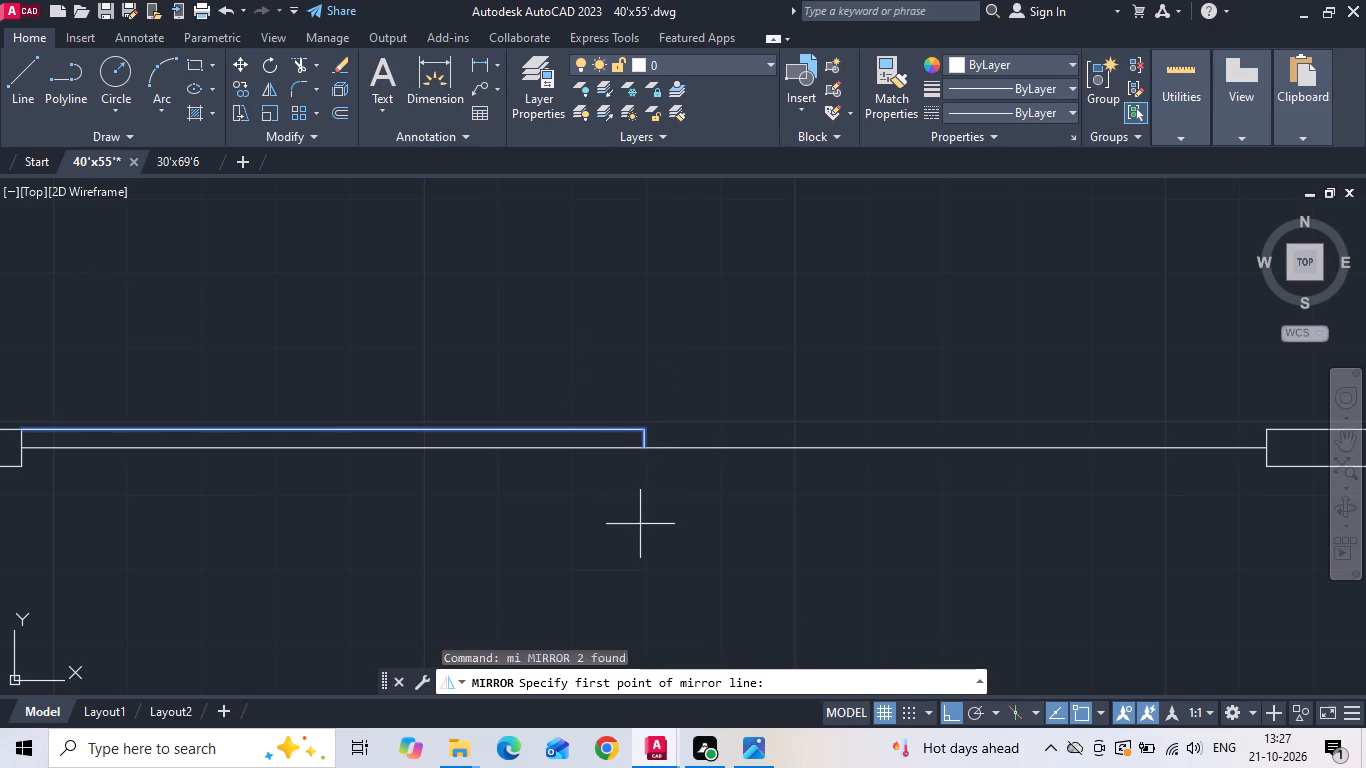
scroll(643, 516, up, 1)
click(643, 408)
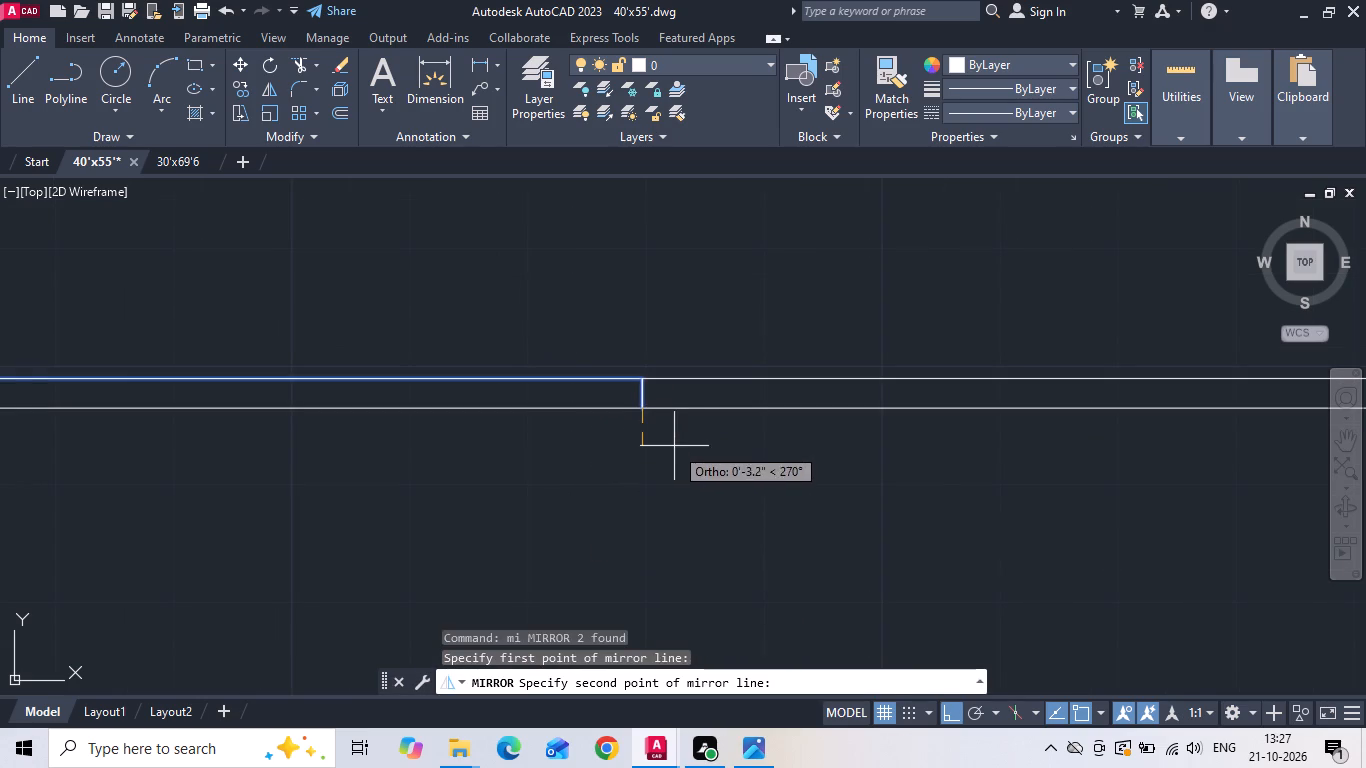
click(754, 427)
text(n)
key(space)
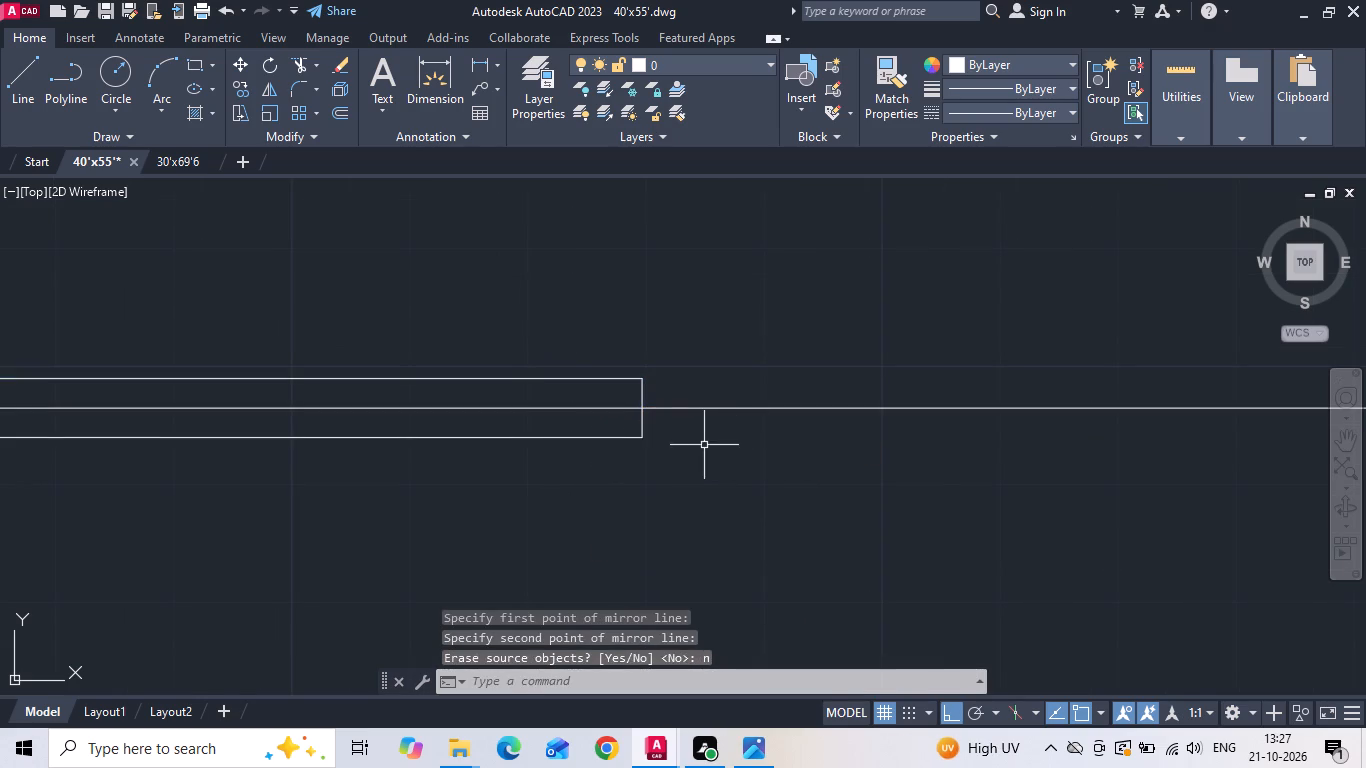
Mirror the lower gate panel's edge and end line to the east half about the gate's midpoint, erasing the source lines.
click(703, 432)
click(592, 467)
text(mi)
key(space)
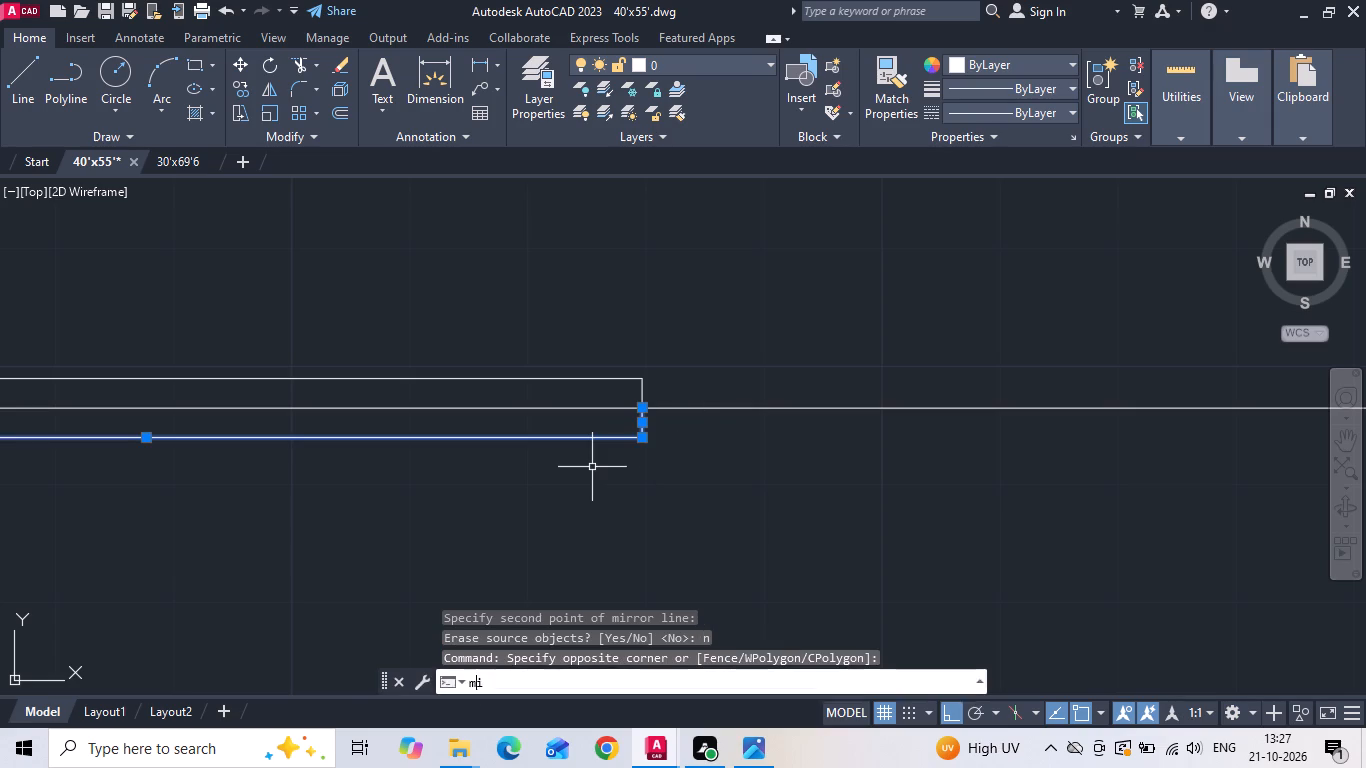
scroll(648, 430, up, 3)
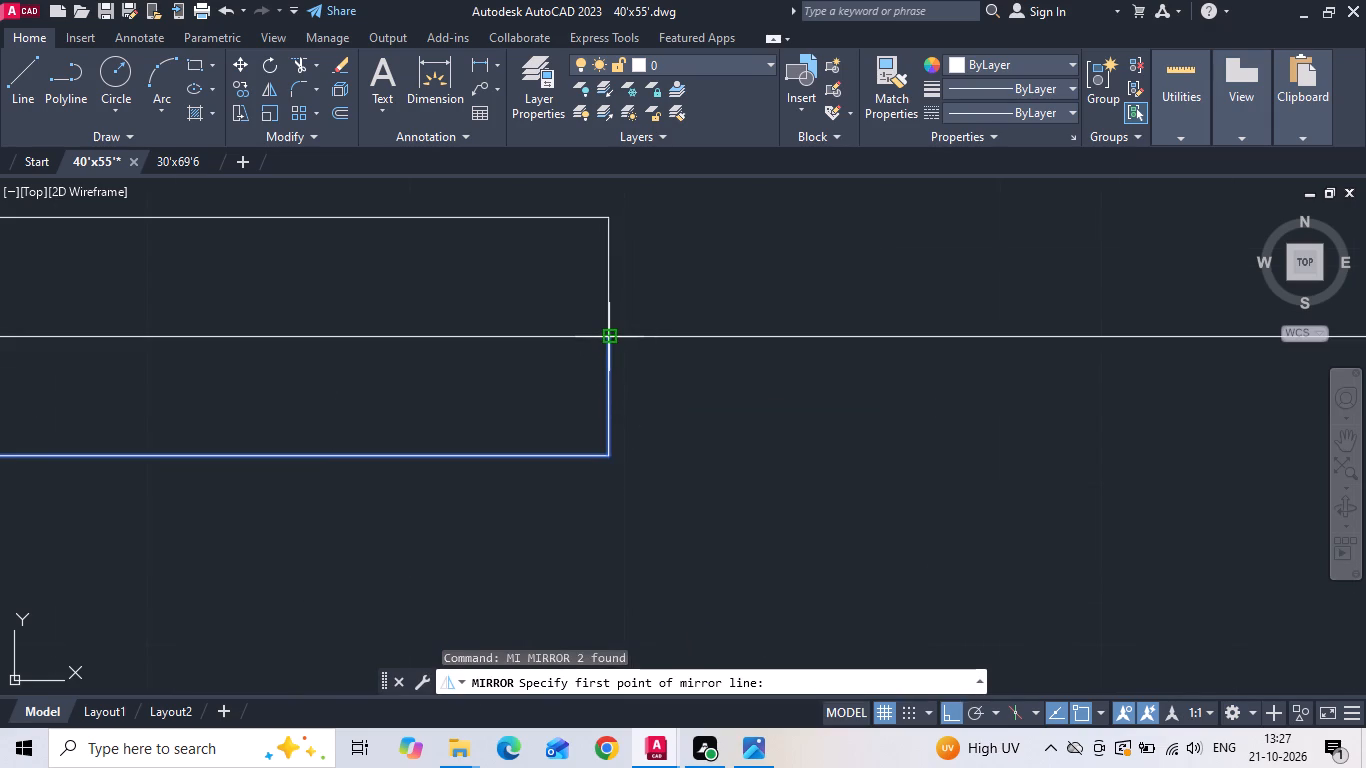
click(610, 337)
scroll(608, 370, down, 3)
click(584, 471)
text(y)
key(space)
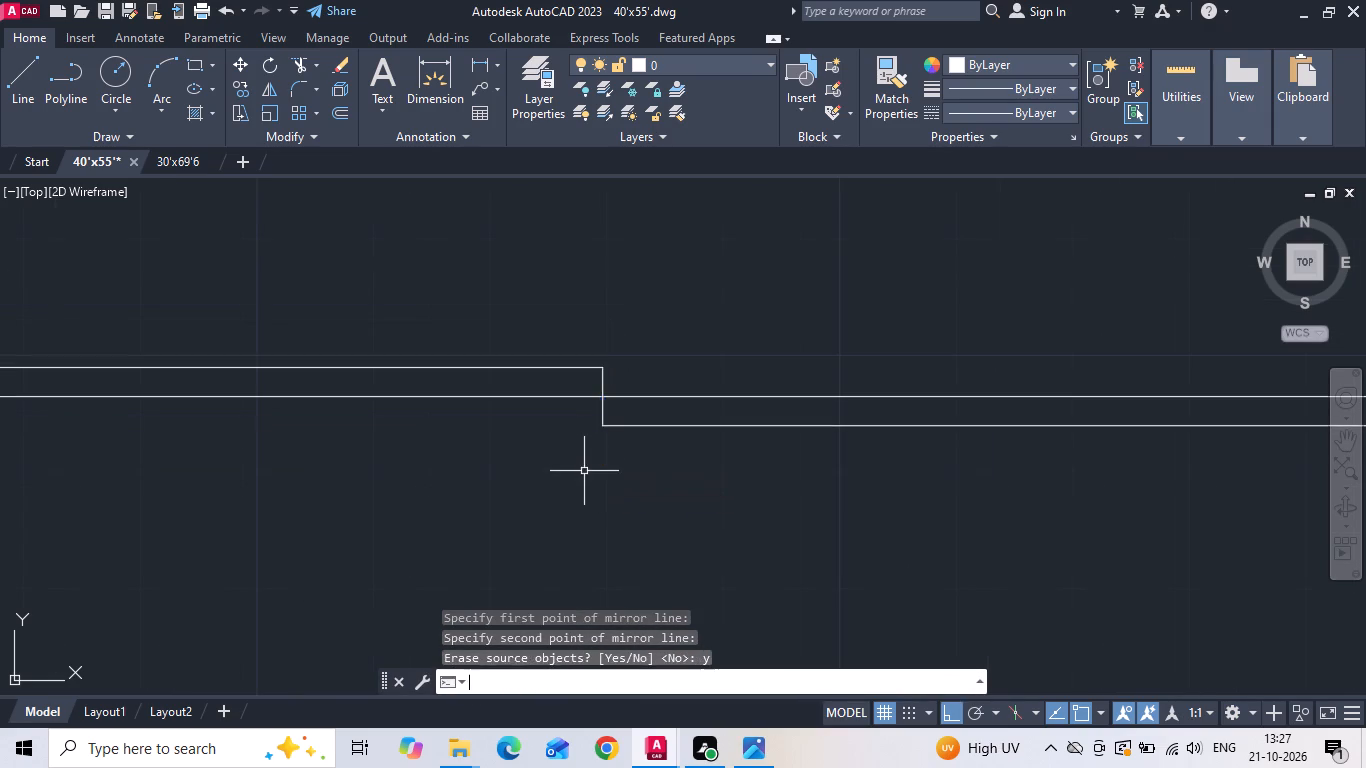
Draw the outer west wall line of the dressing and bedroom 2 toilet, from the sitout's back wall to the front wall's outer corner.
scroll(608, 480, down, 3)
scroll(716, 485, down, 3)
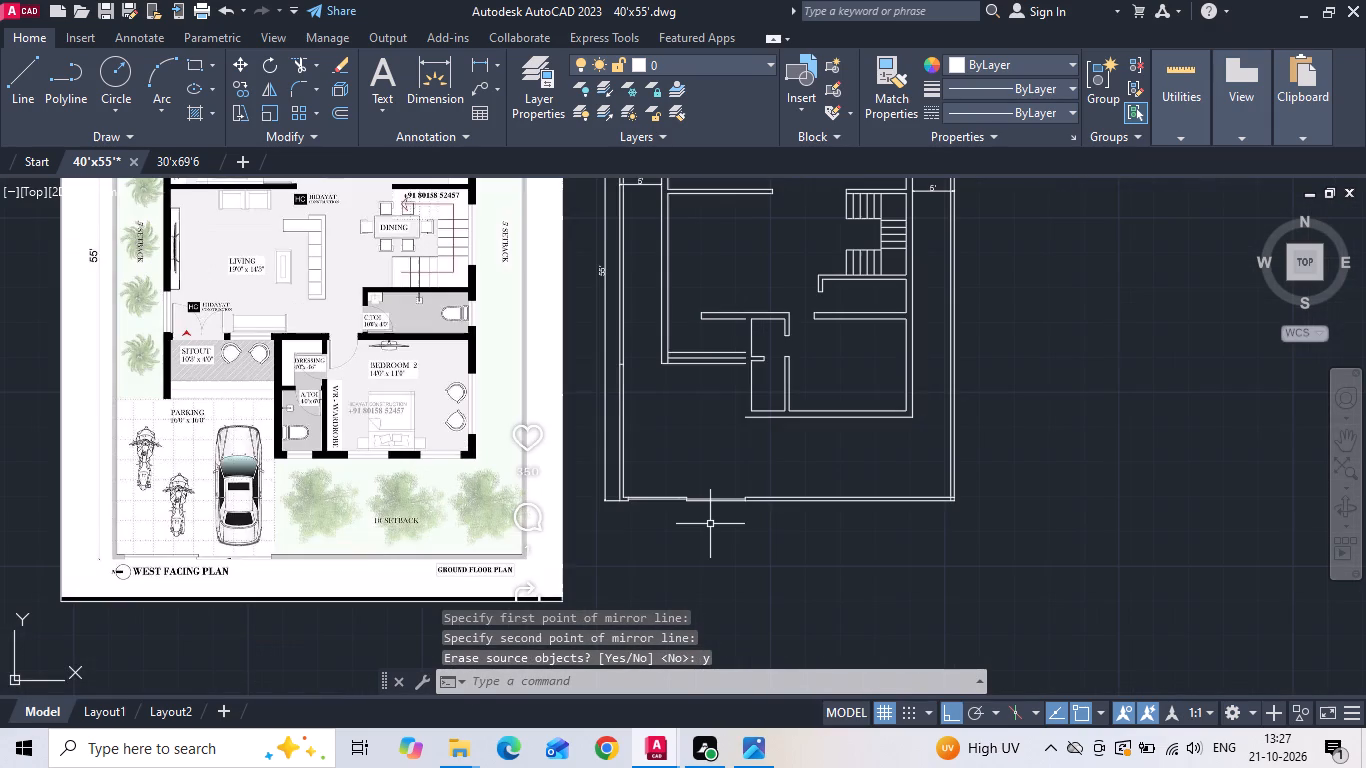
scroll(763, 252, up, 1)
key(l)
key(space)
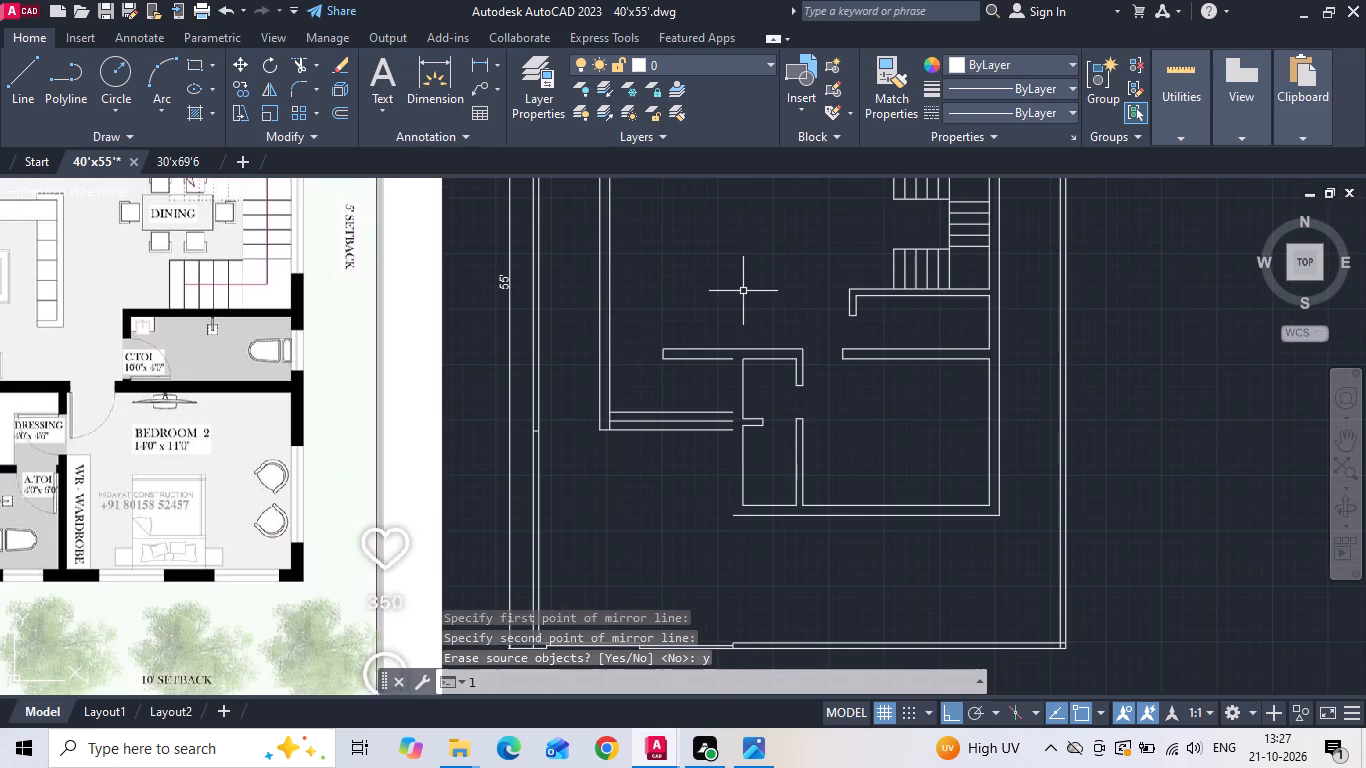
scroll(698, 468, up, 1)
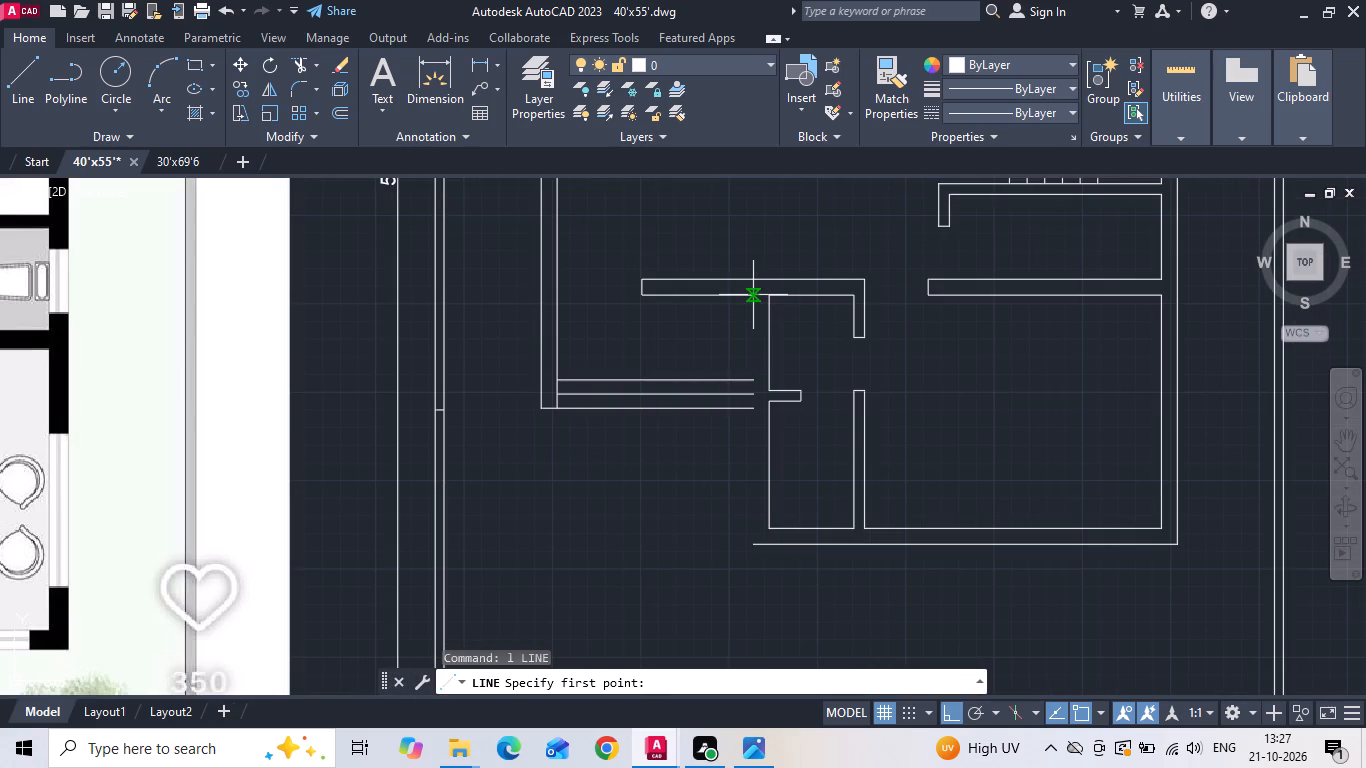
click(751, 292)
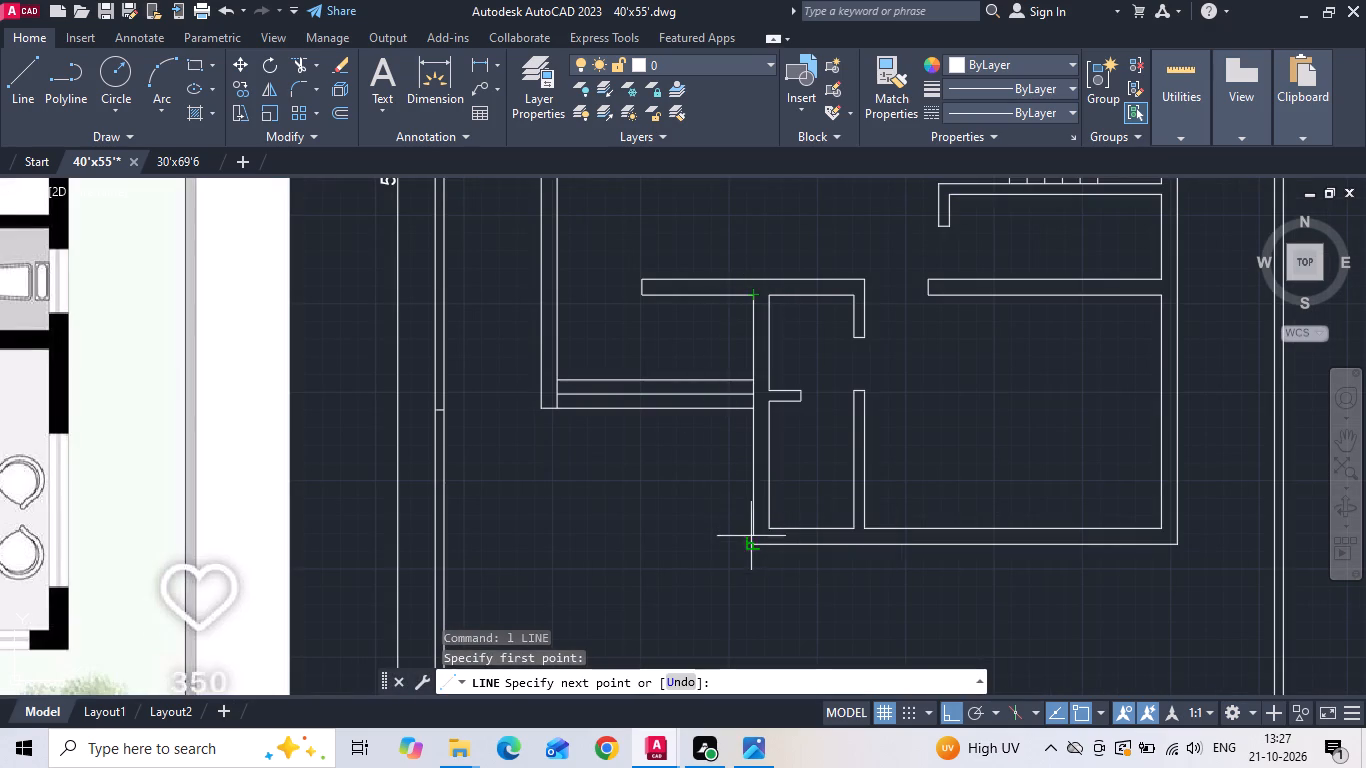
click(759, 545)
key(Escape)
Save the 40'x55' drawing.
key(ctrl+s)
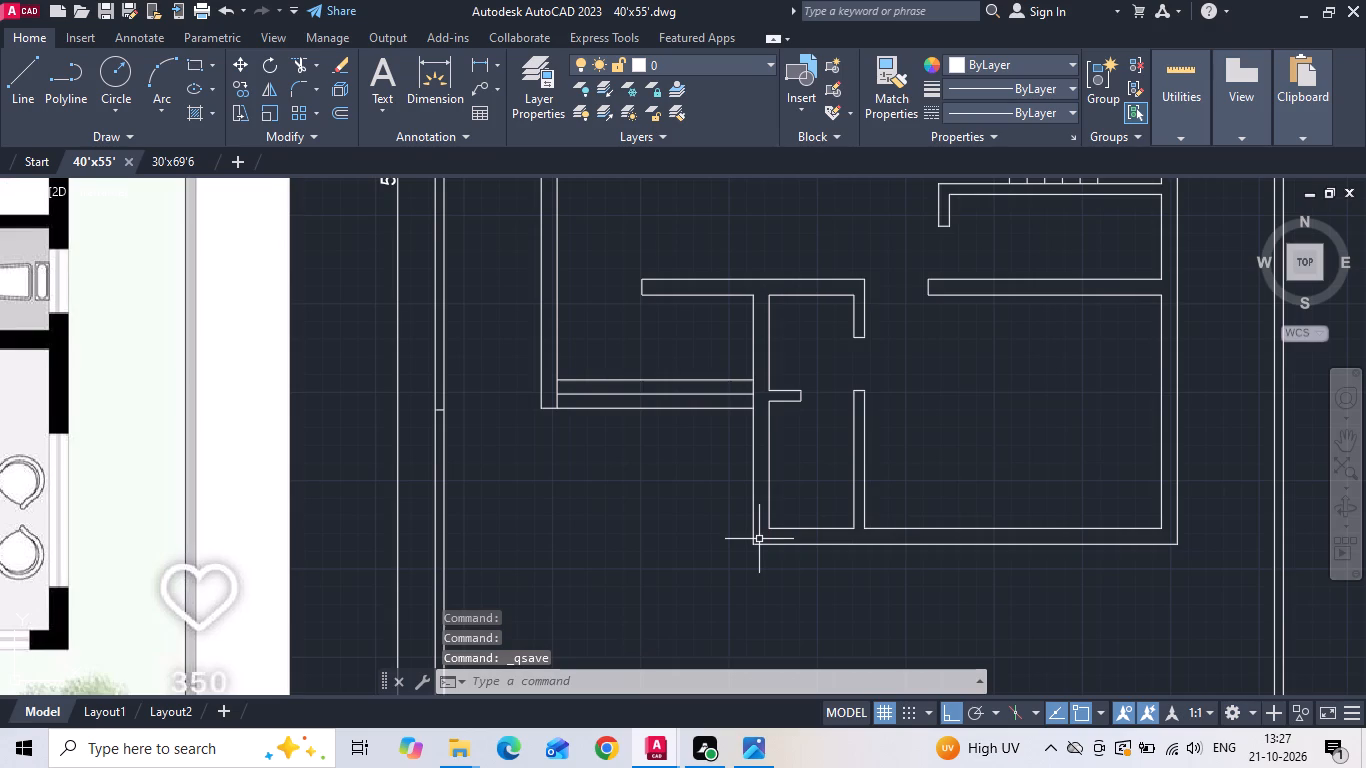
Copy the SITOUT and PARKING labels, double door, car, red entry arrow, north symbol and WEST FACING PLAN title from the 30'x69'6 ground floor plan.
click(164, 162)
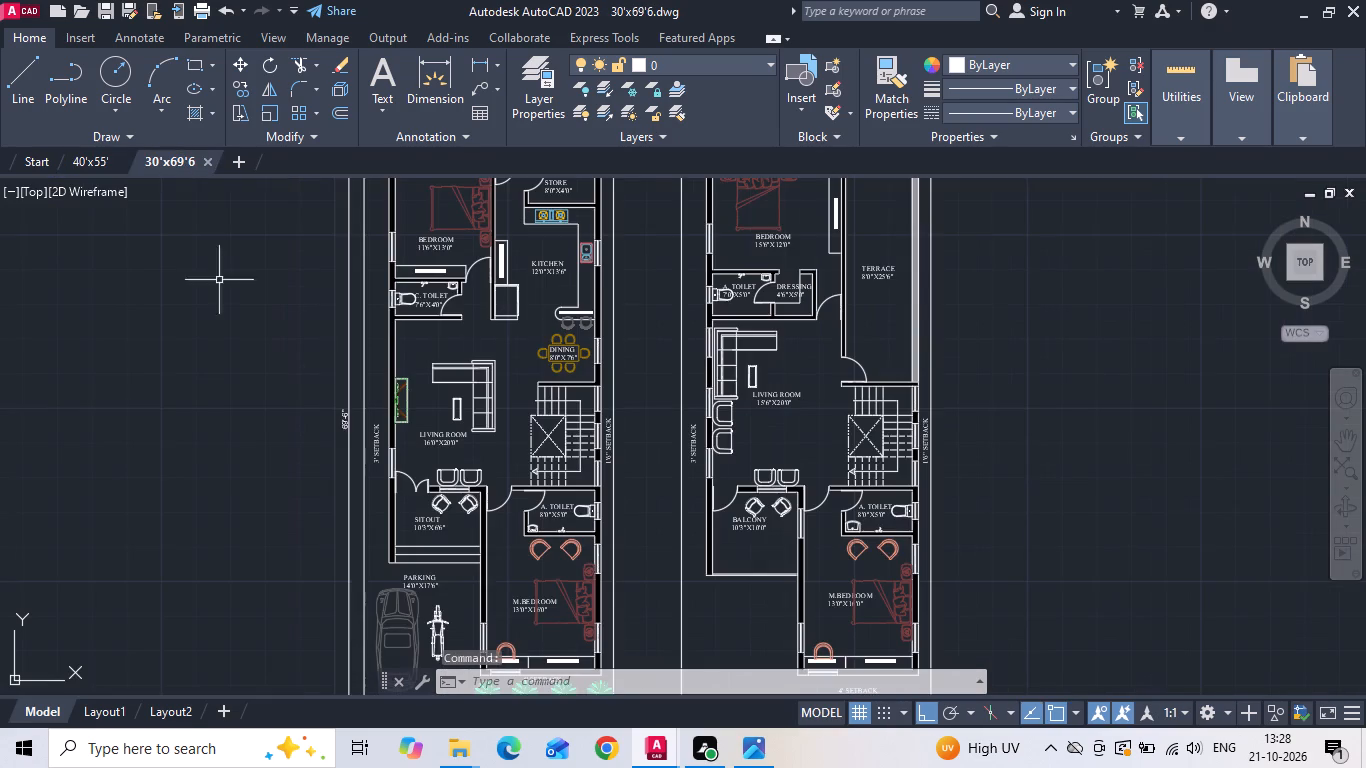
scroll(442, 527, up, 2)
click(428, 522)
click(369, 414)
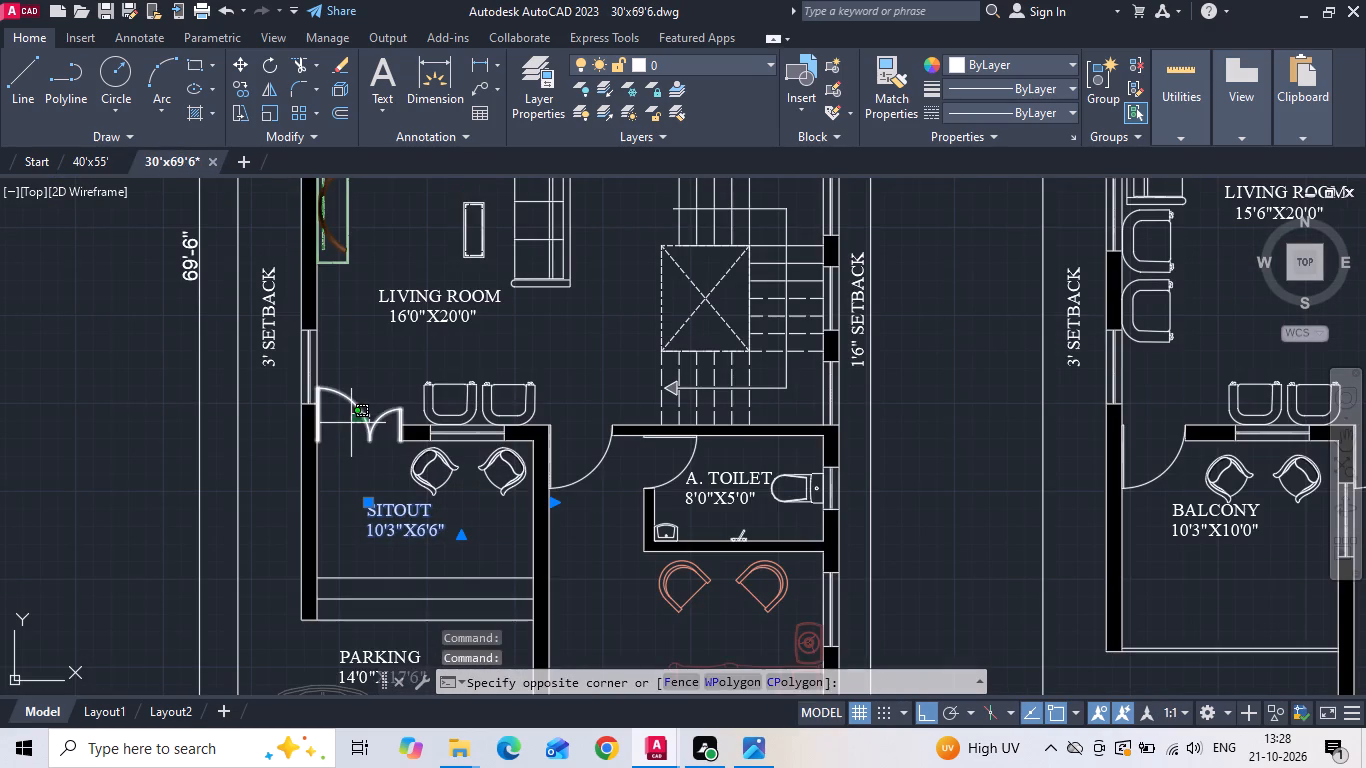
click(350, 424)
middle_drag(332, 445, 334, 380)
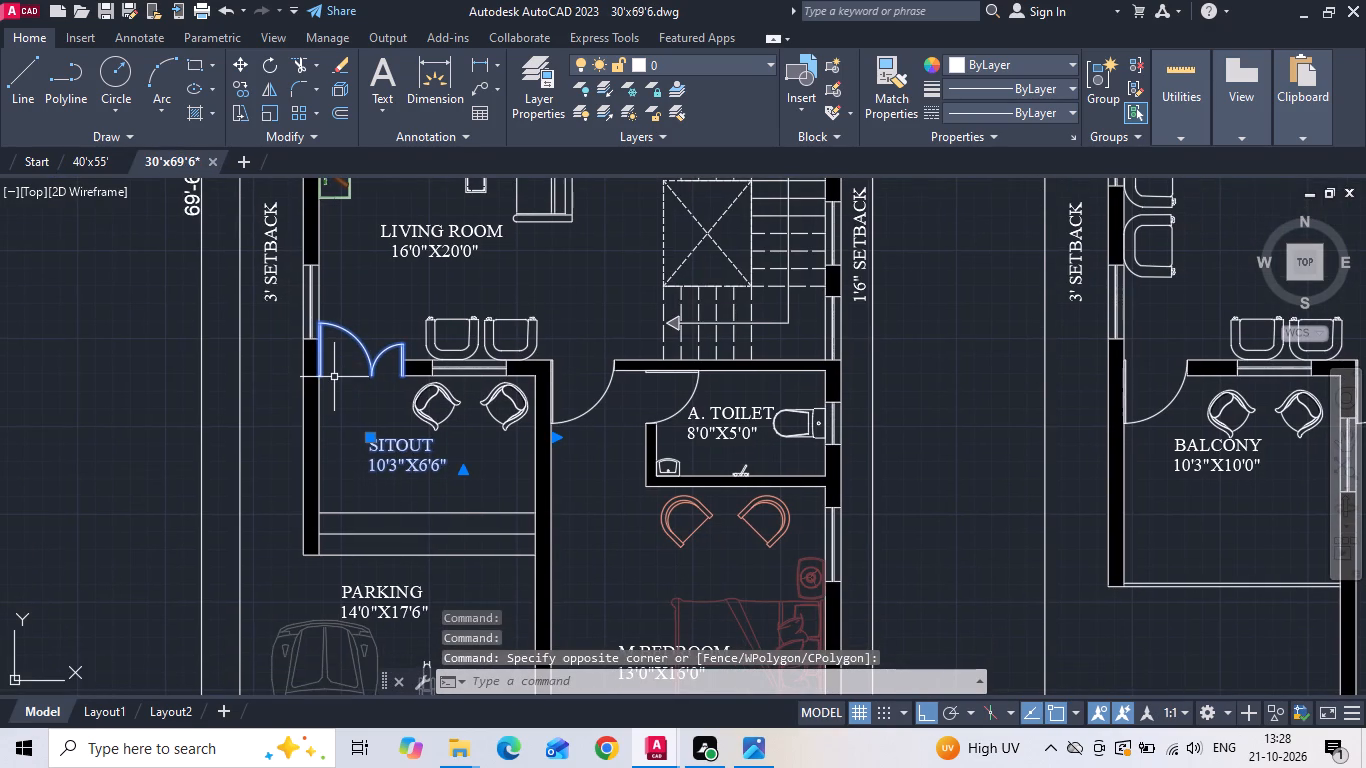
click(387, 609)
middle_drag(384, 576, 425, 480)
scroll(505, 387, down, 2)
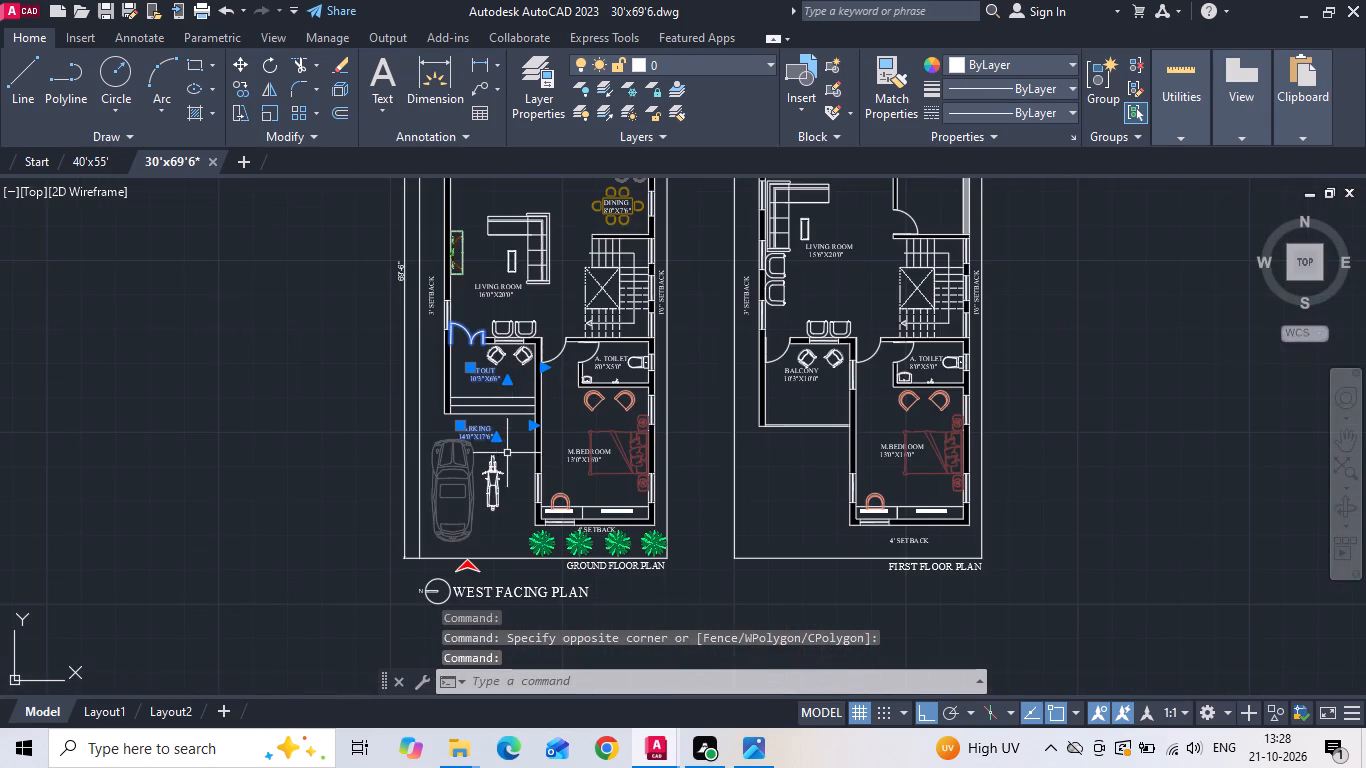
click(459, 469)
scroll(457, 583, up, 2)
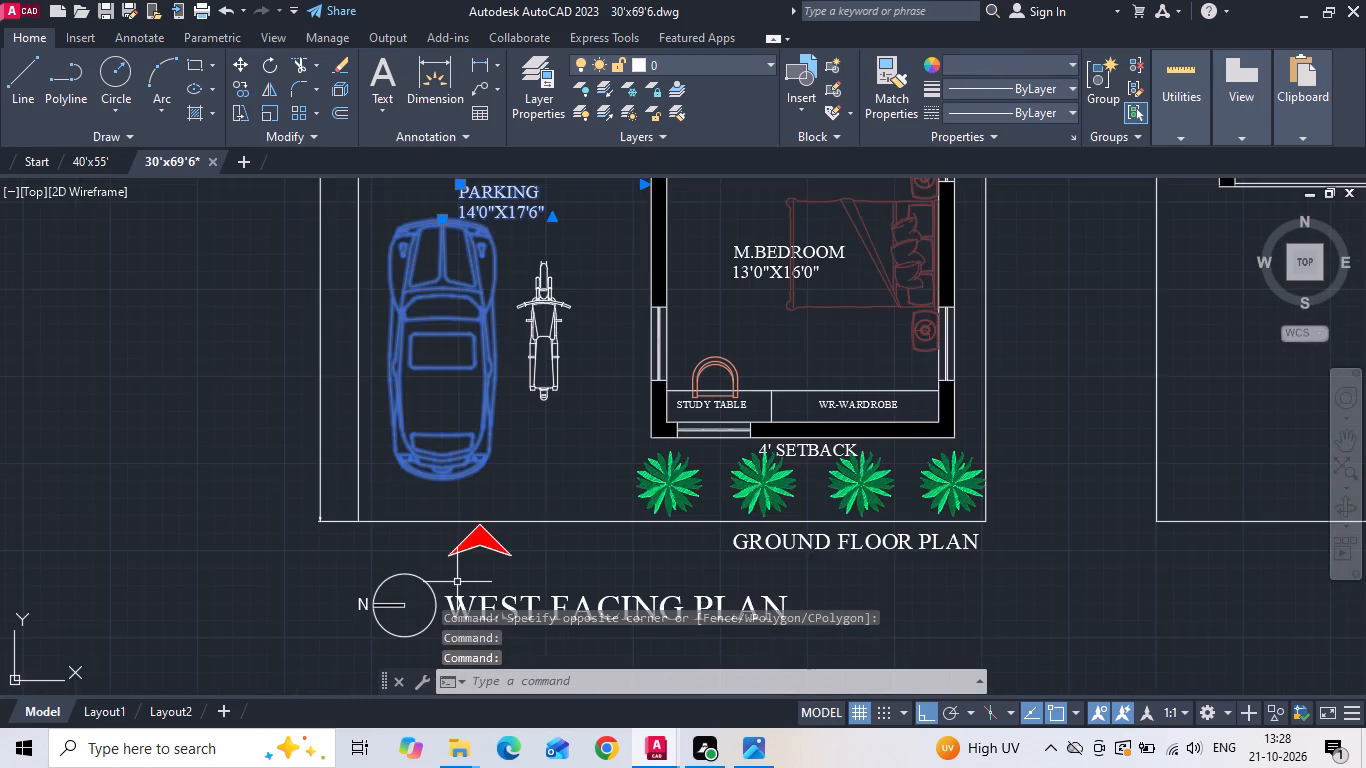
middle_drag(461, 556, 468, 425)
drag(541, 401, 507, 442)
click(292, 531)
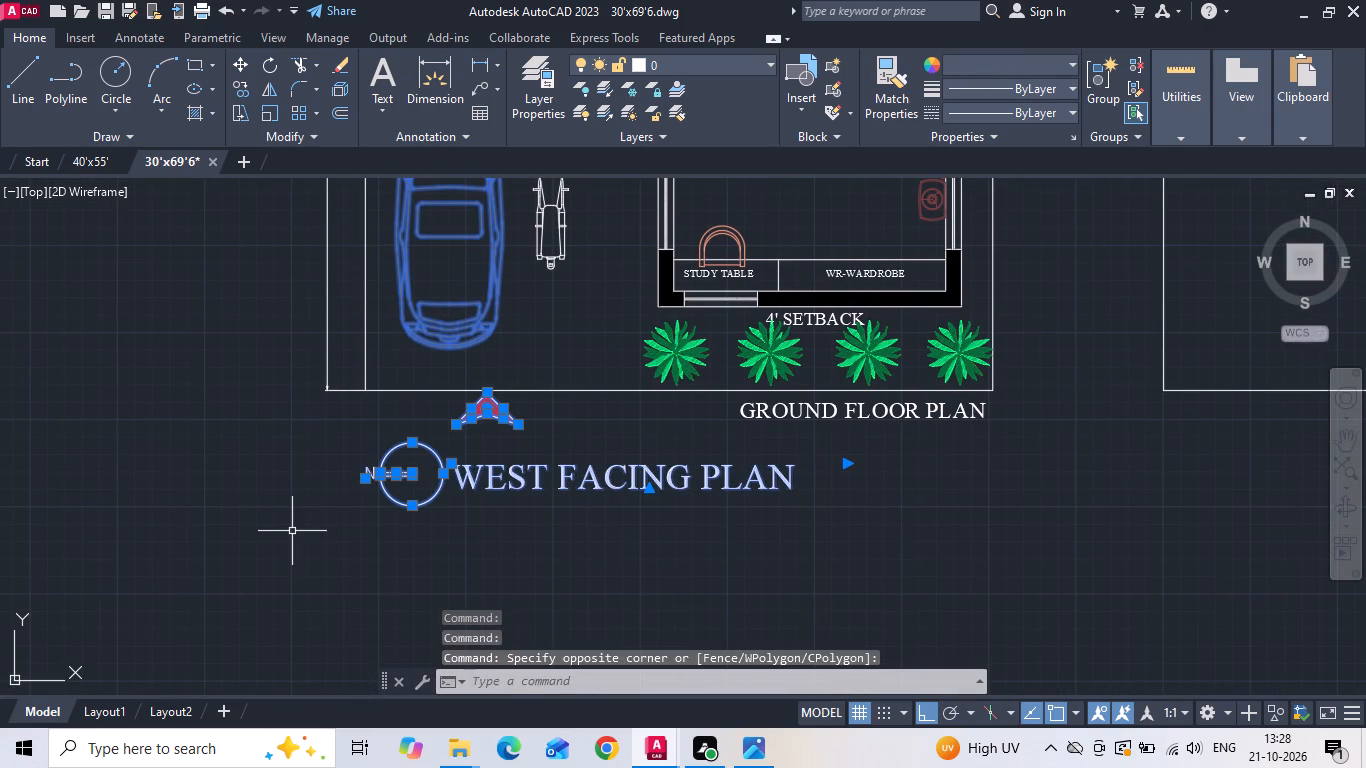
key(ctrl+c)
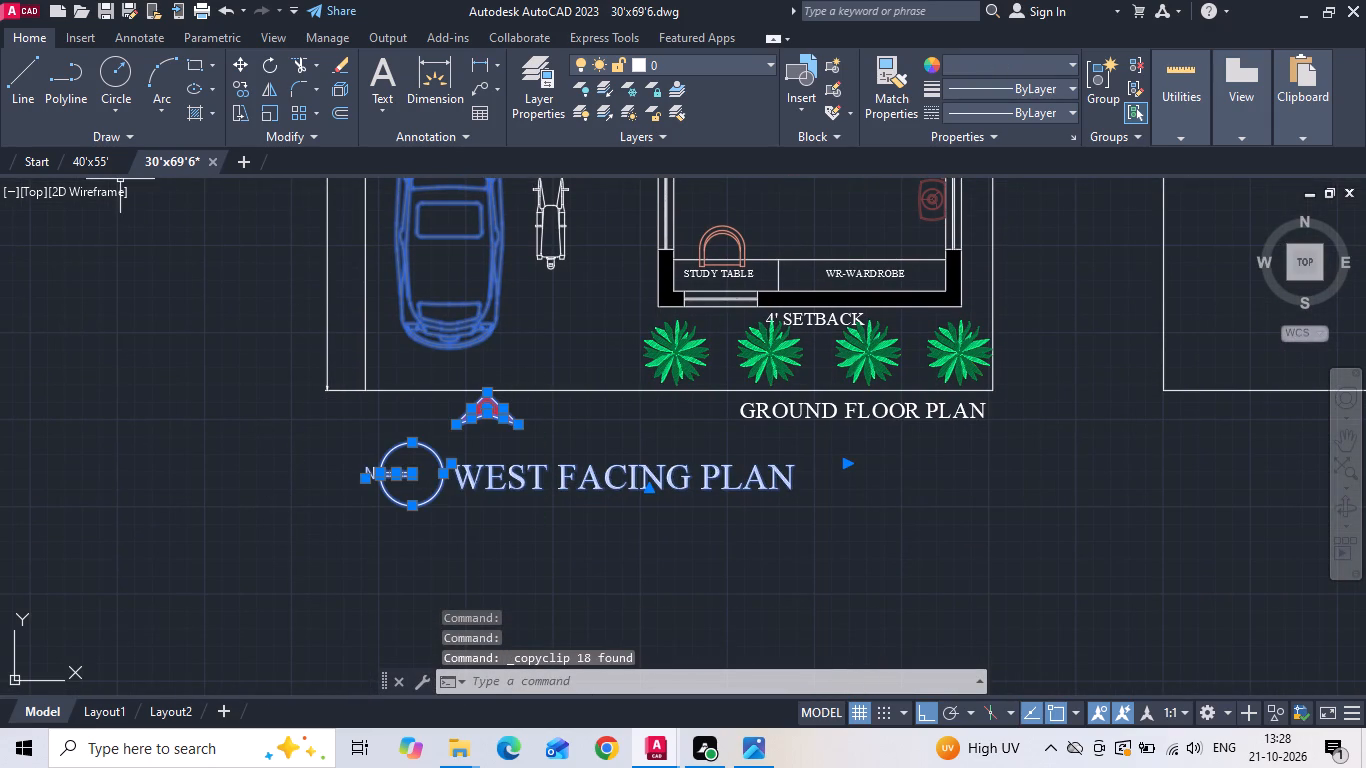
Paste the copied labels, door, car and symbols into the 40'x55' drawing, around and below the plan's front boundary.
click(97, 157)
key(ctrl+v)
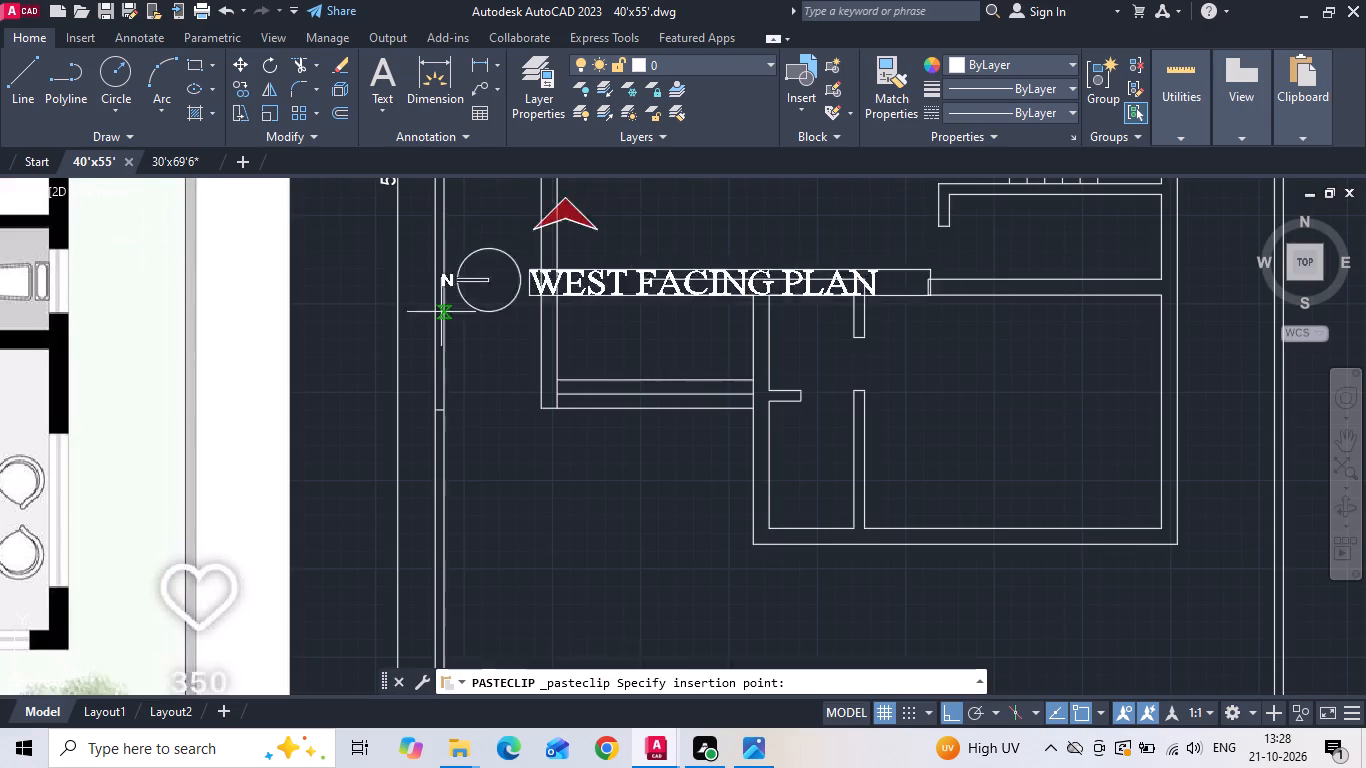
scroll(470, 313, down, 3)
click(540, 578)
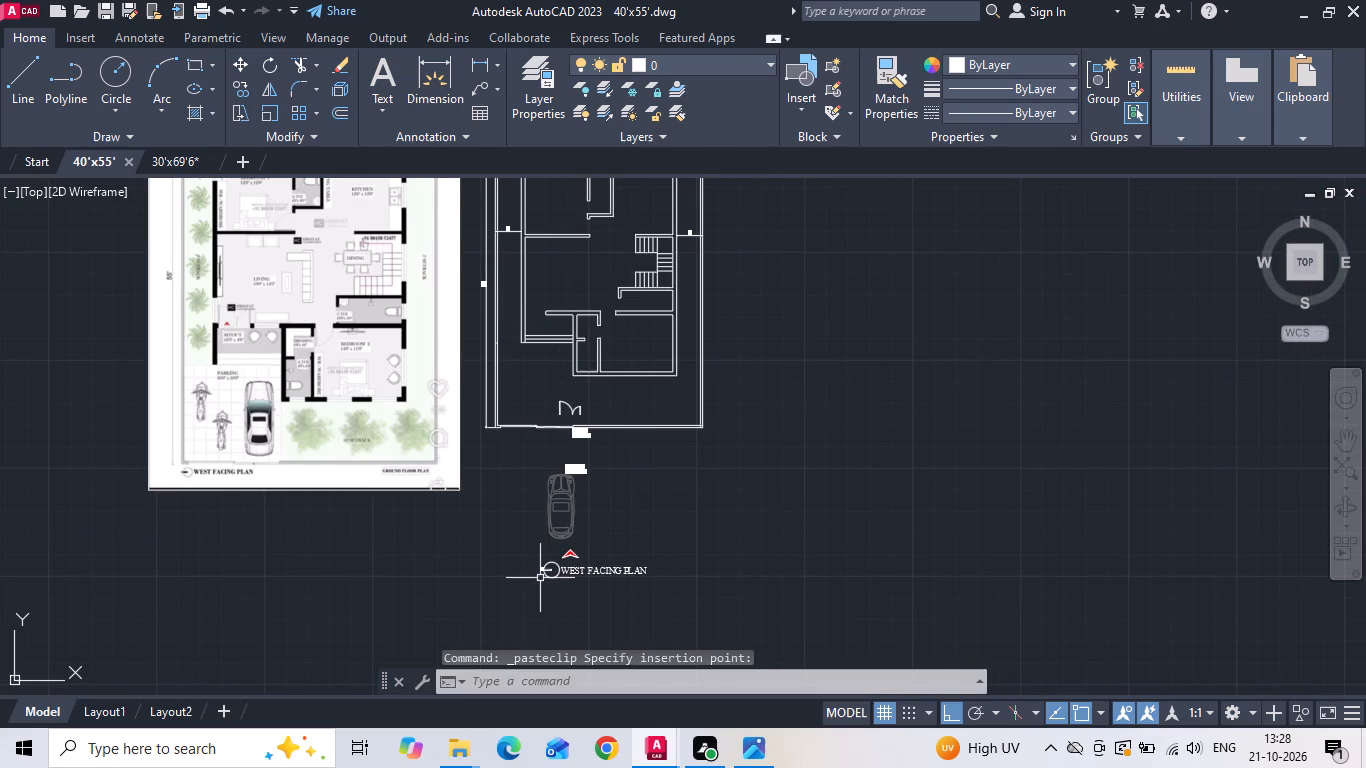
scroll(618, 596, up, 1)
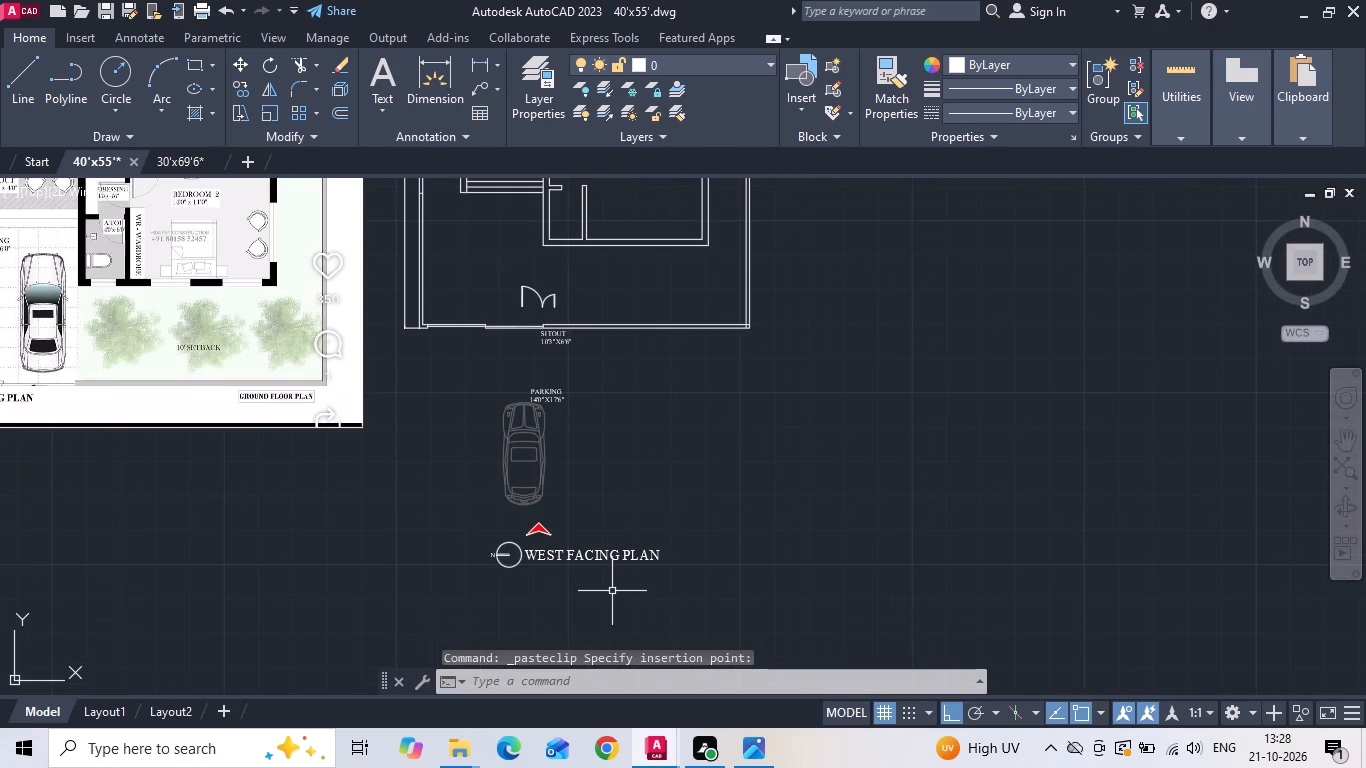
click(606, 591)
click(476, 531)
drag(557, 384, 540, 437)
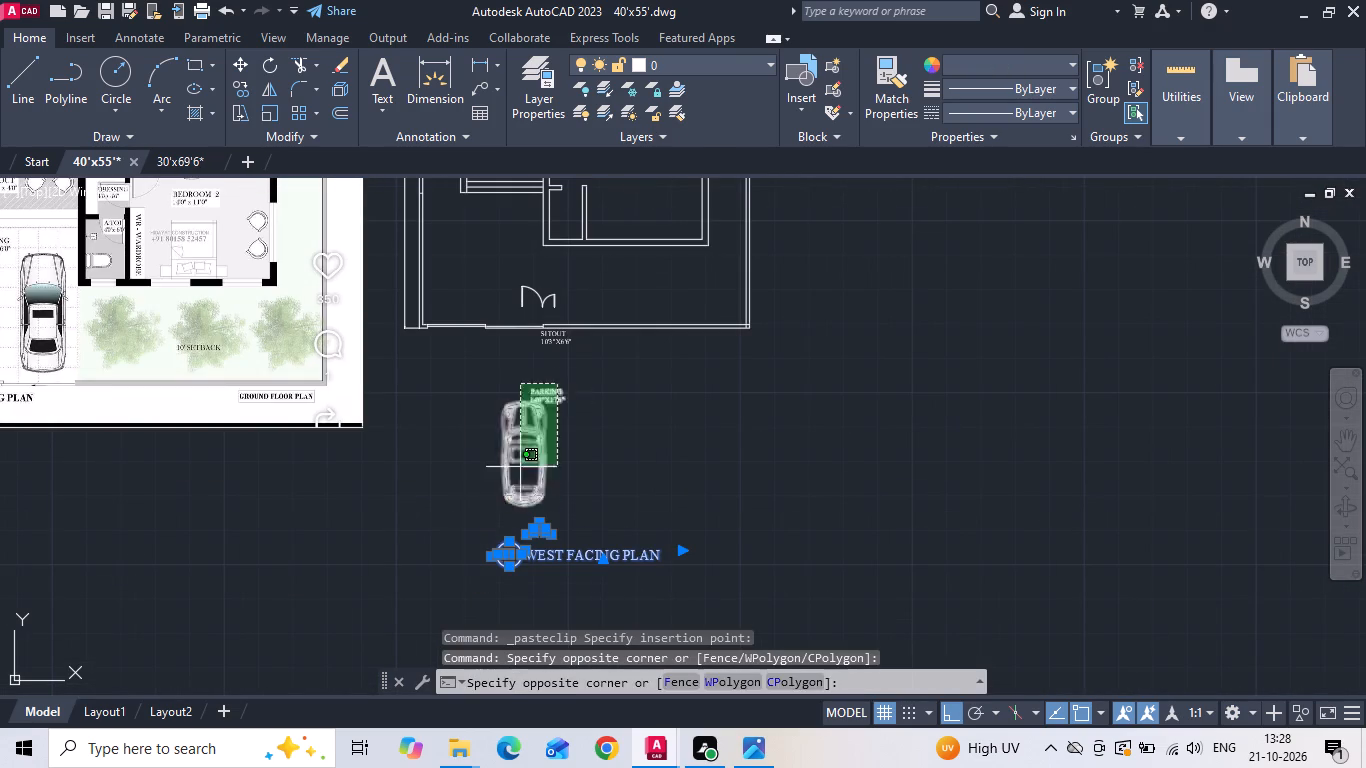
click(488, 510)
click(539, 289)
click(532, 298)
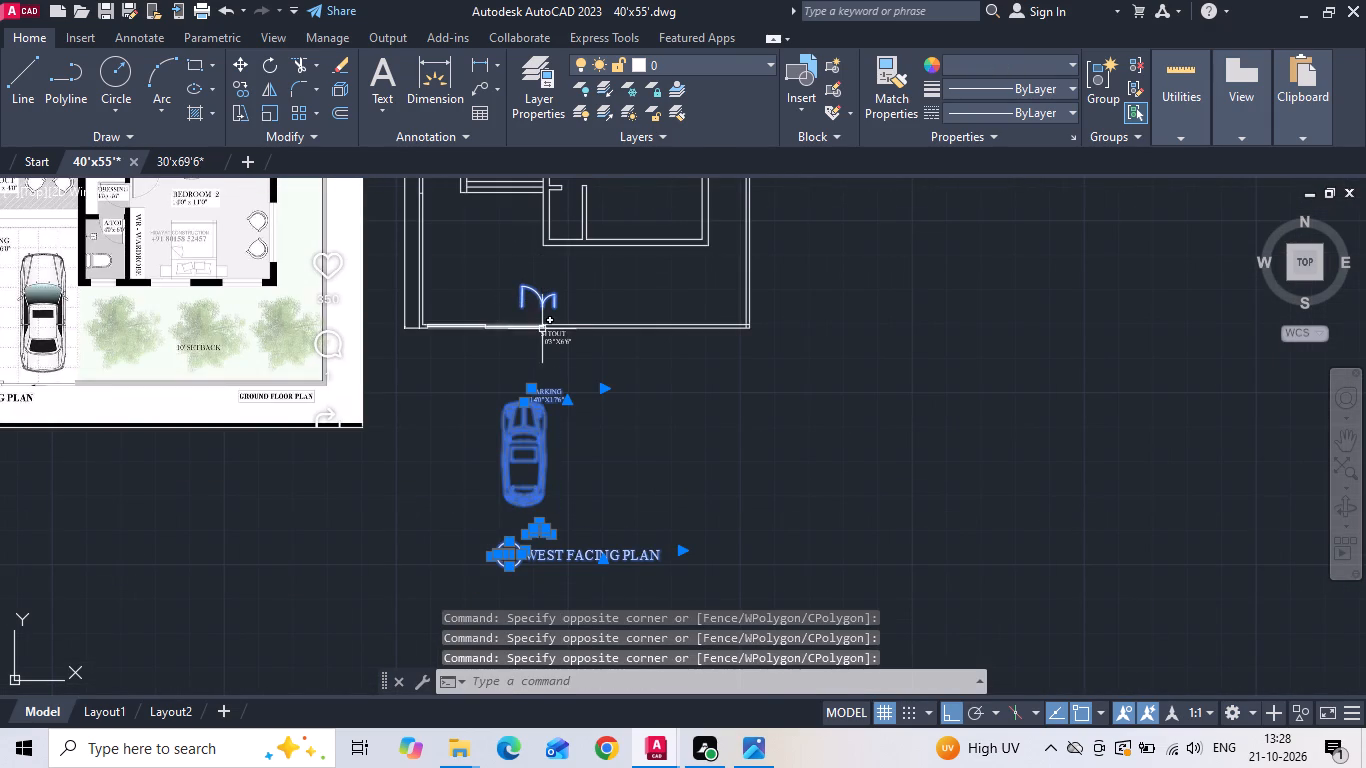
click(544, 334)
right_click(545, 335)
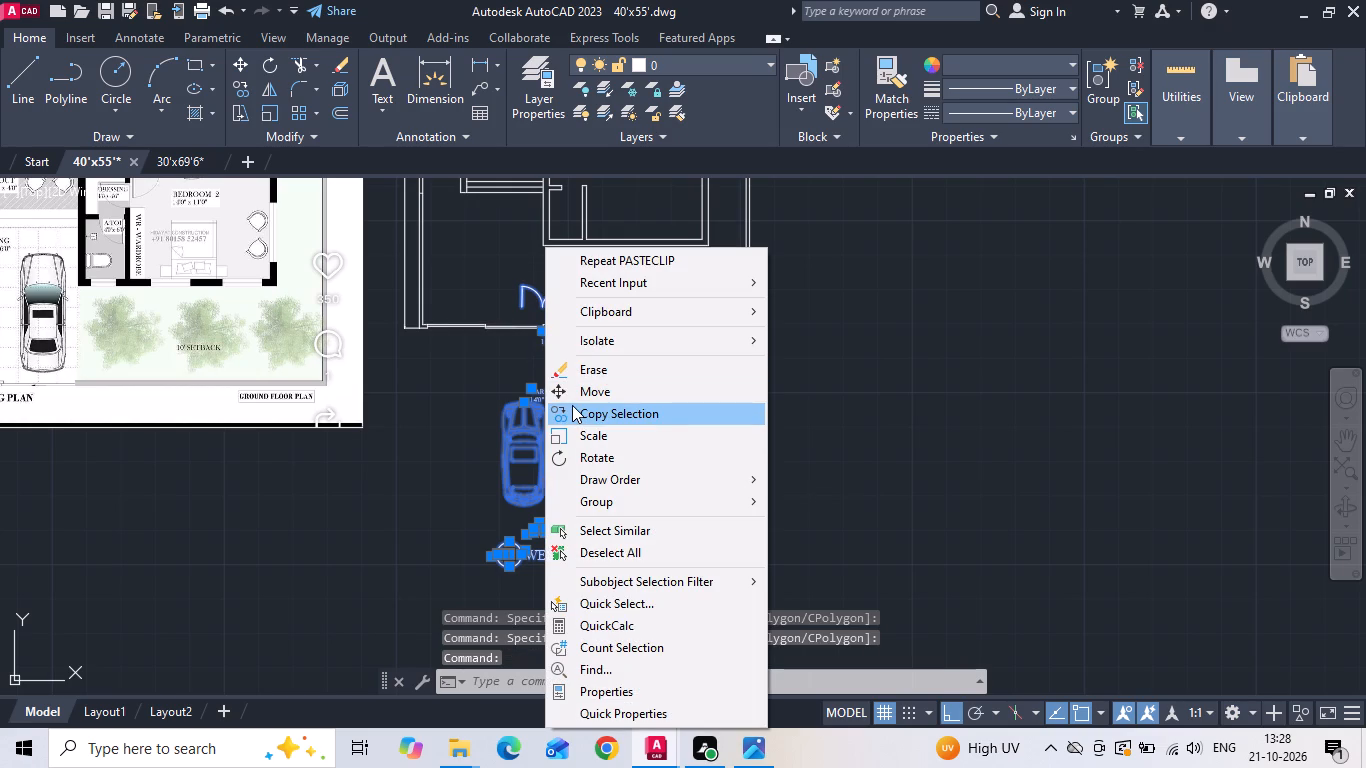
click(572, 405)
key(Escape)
Move the pasted double door by its lower east end to the jamb of the sitout's entrance opening.
drag(572, 297, 557, 295)
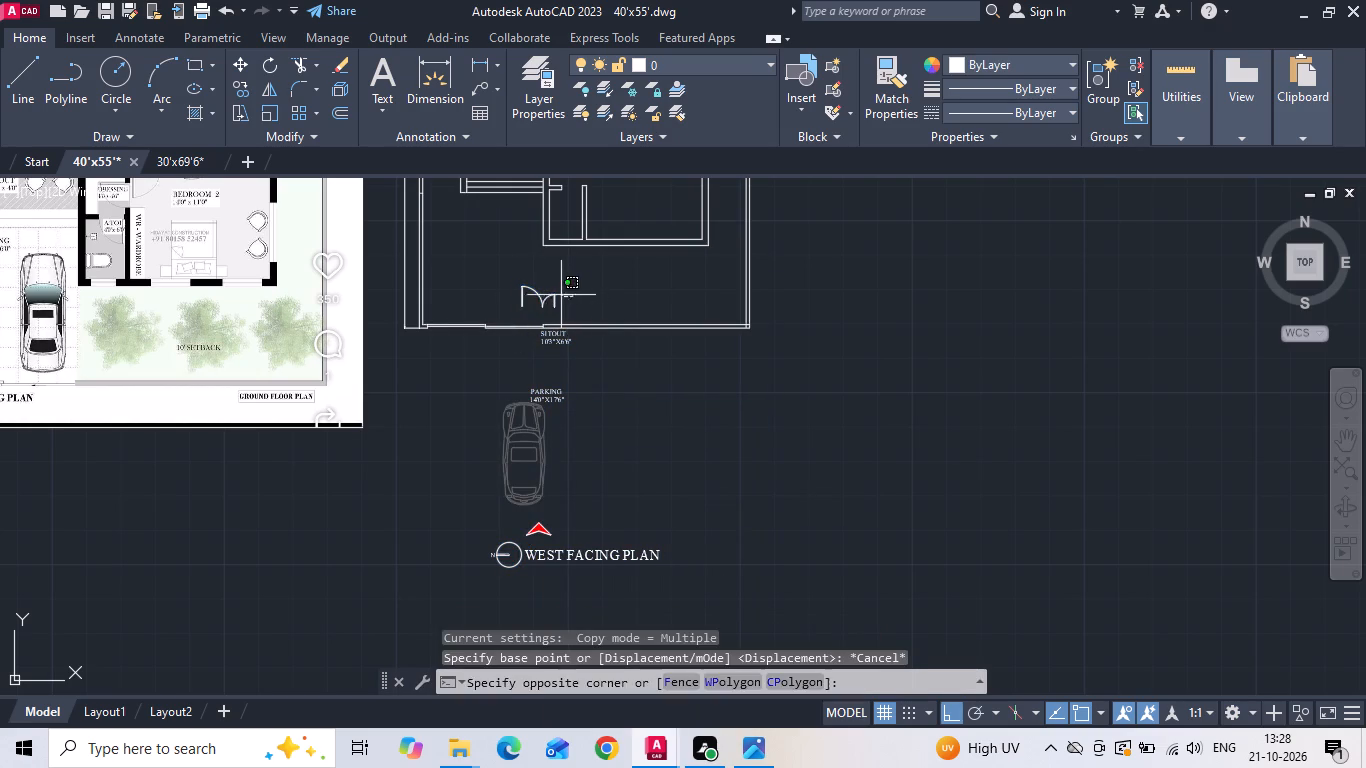
drag(557, 295, 551, 295)
click(502, 289)
right_click(500, 288)
click(537, 365)
scroll(527, 268, up, 4)
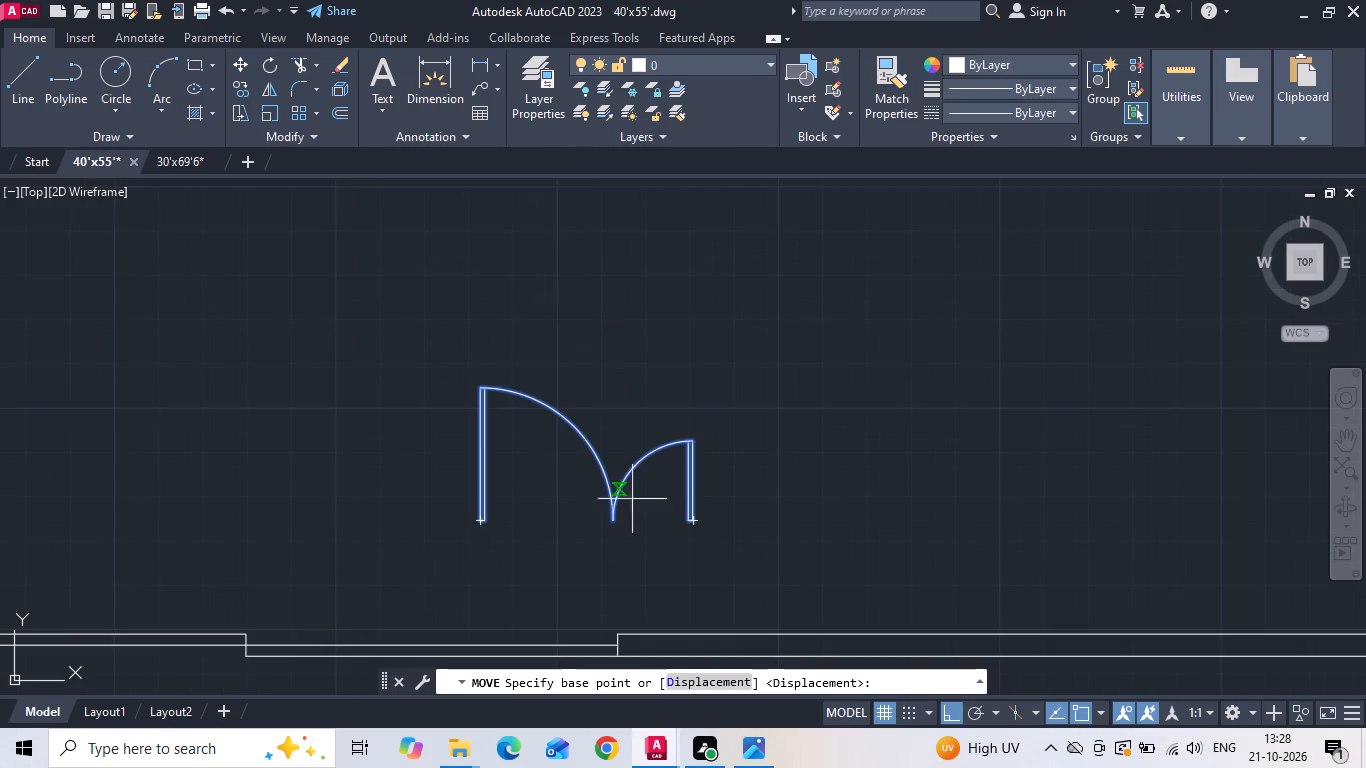
scroll(680, 535, up, 2)
click(704, 501)
scroll(691, 550, down, 2)
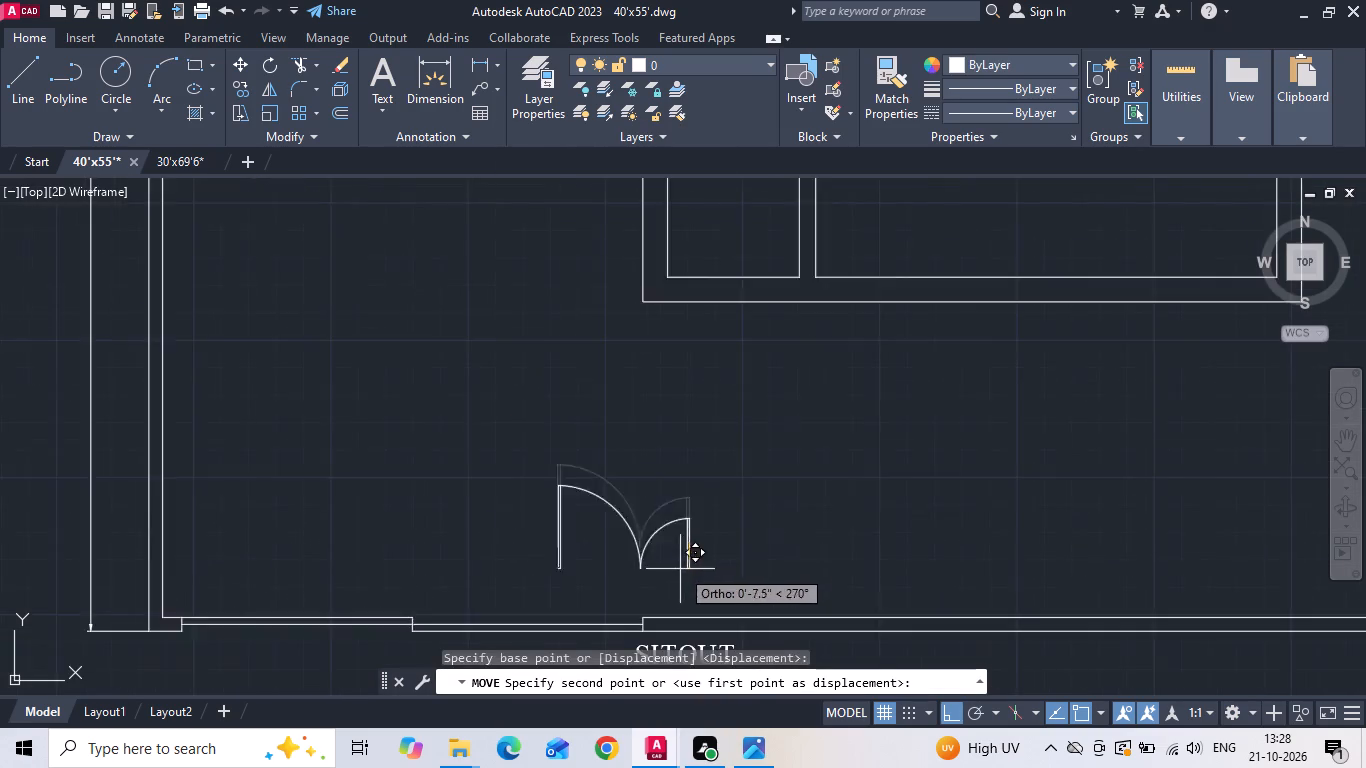
scroll(680, 569, down, 3)
scroll(531, 294, up, 3)
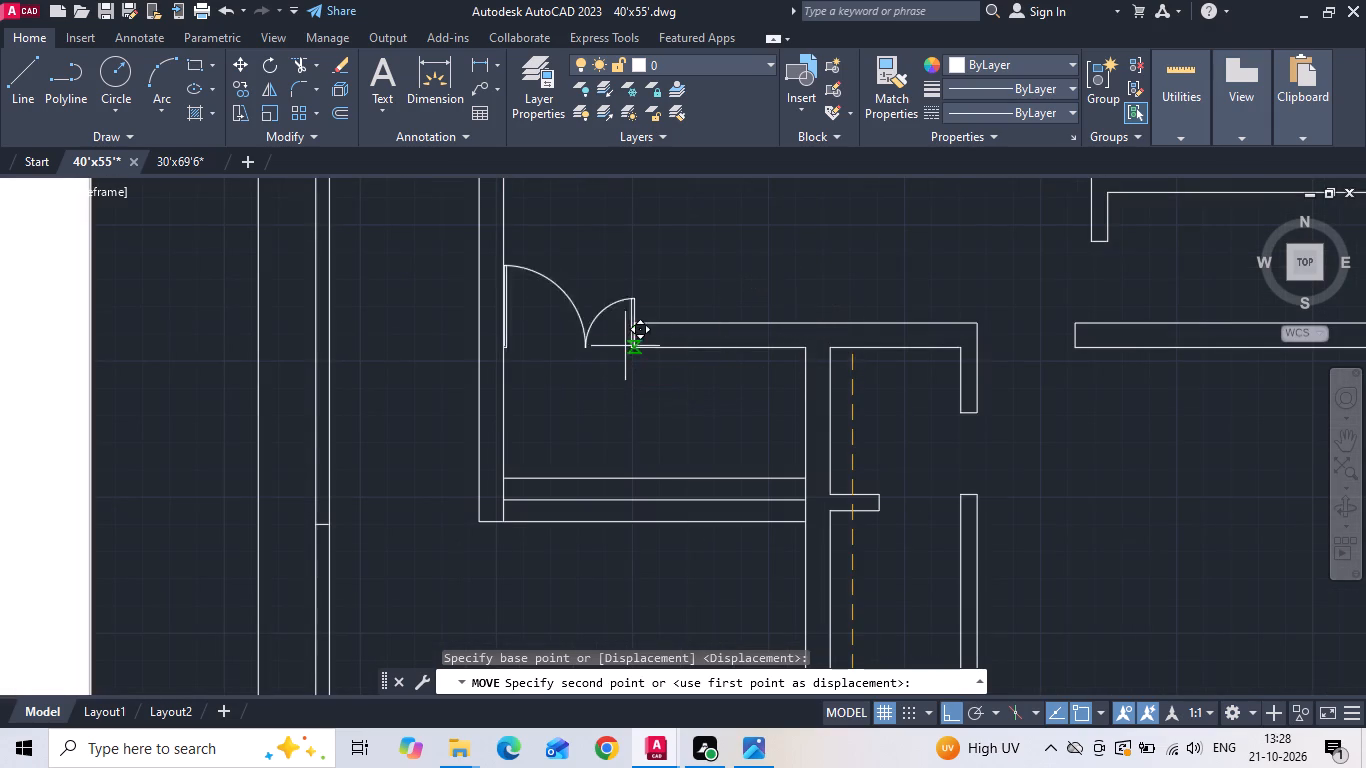
click(629, 339)
Move the double door down so its lower east corner meets the sitout back wall's outer corner.
scroll(637, 307, up, 2)
click(572, 290)
click(502, 271)
right_click(501, 270)
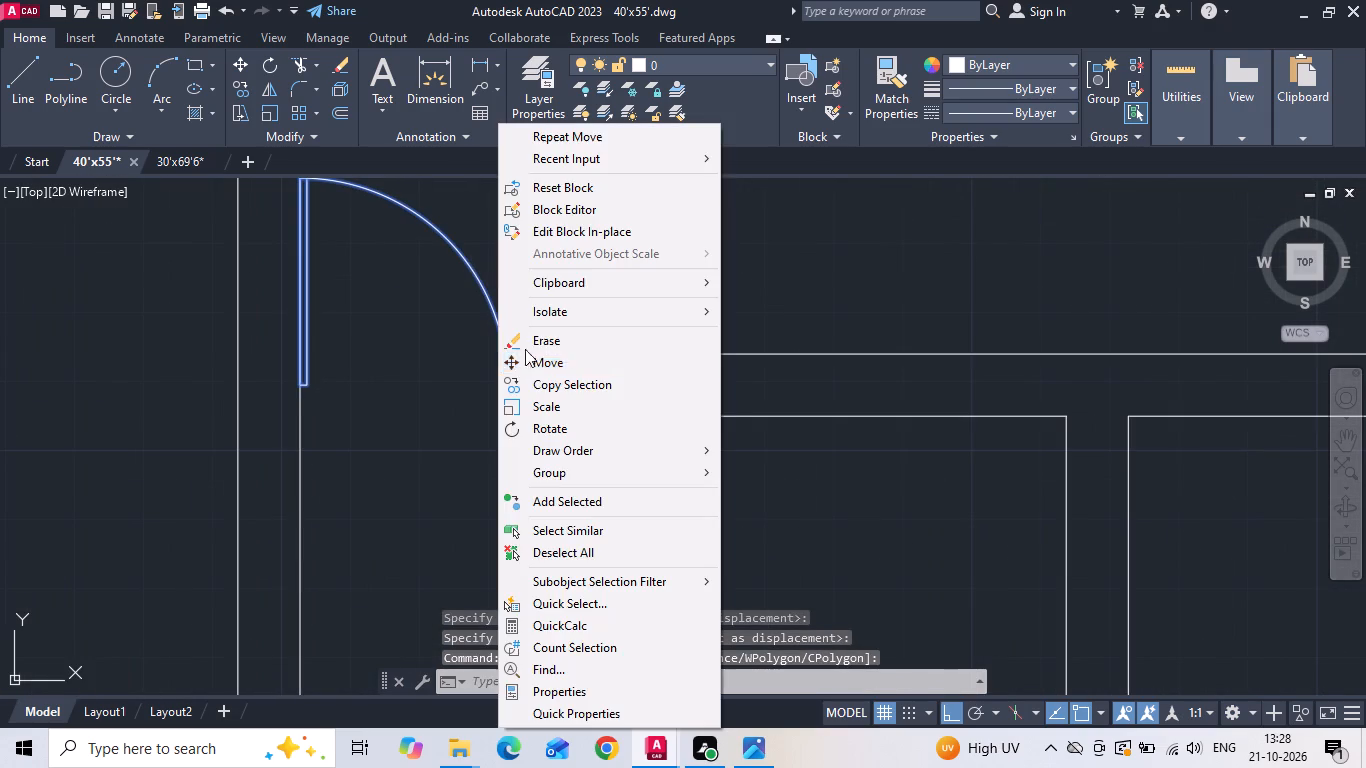
click(531, 365)
scroll(593, 411, up, 2)
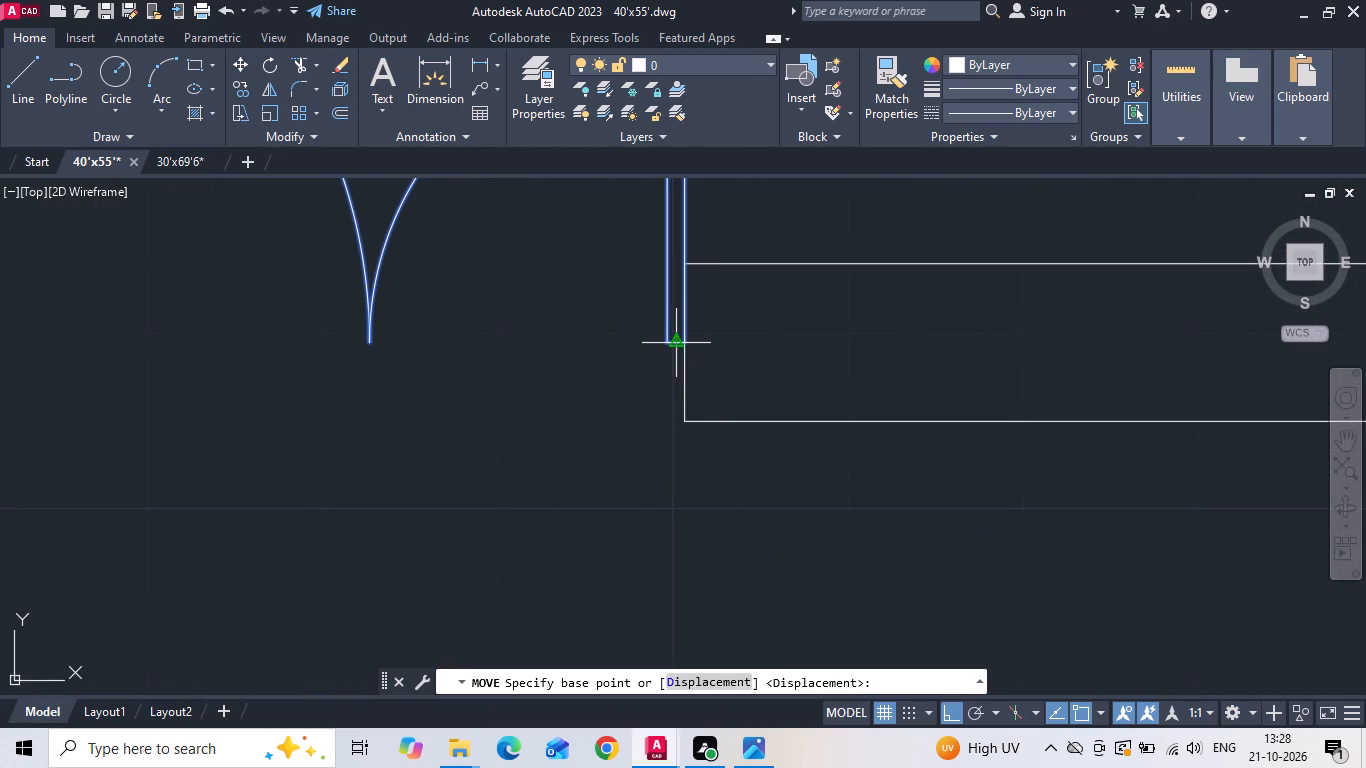
click(690, 336)
click(687, 421)
Move the SITOUT label straight up from the front boundary to the level of the sitout.
scroll(576, 276, down, 2)
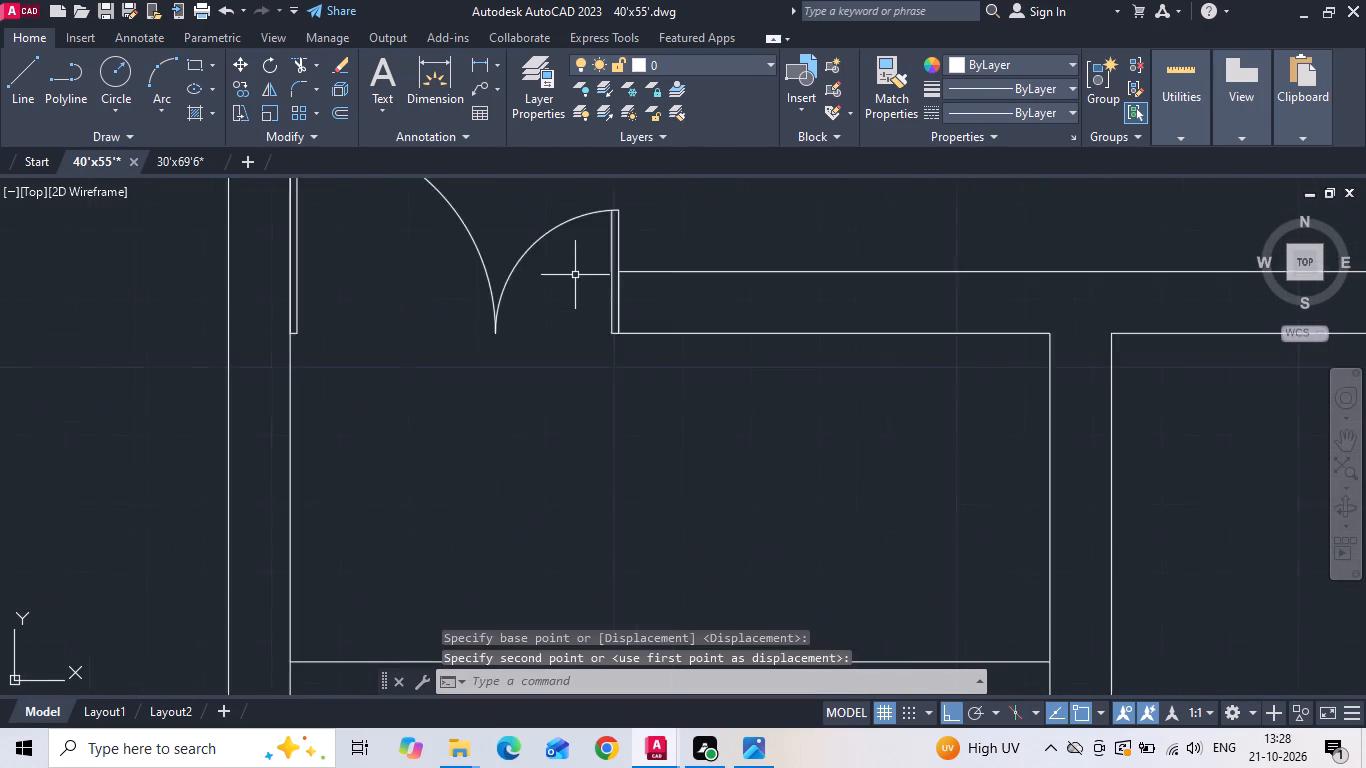
scroll(575, 275, down, 3)
scroll(625, 445, down, 3)
scroll(604, 392, up, 2)
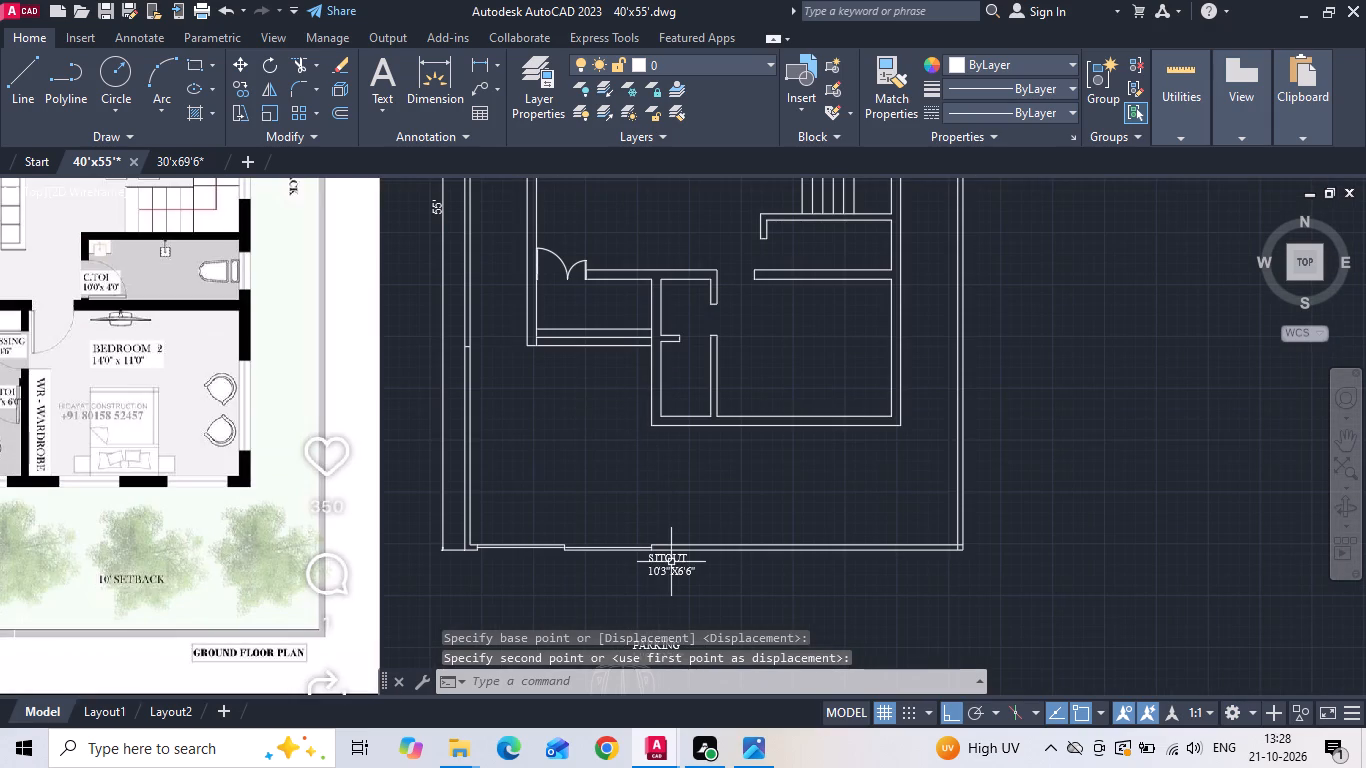
click(671, 562)
right_click(671, 562)
click(749, 204)
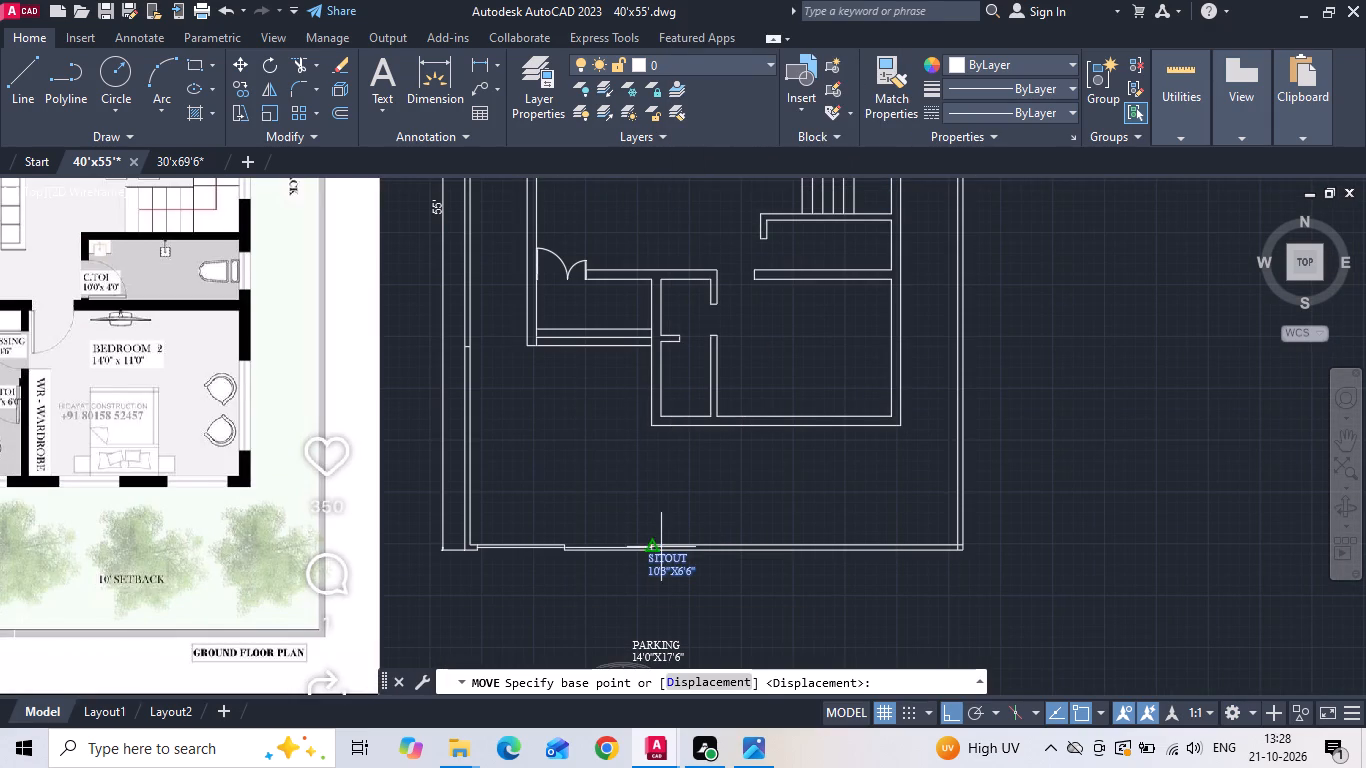
click(668, 564)
scroll(572, 295, up, 2)
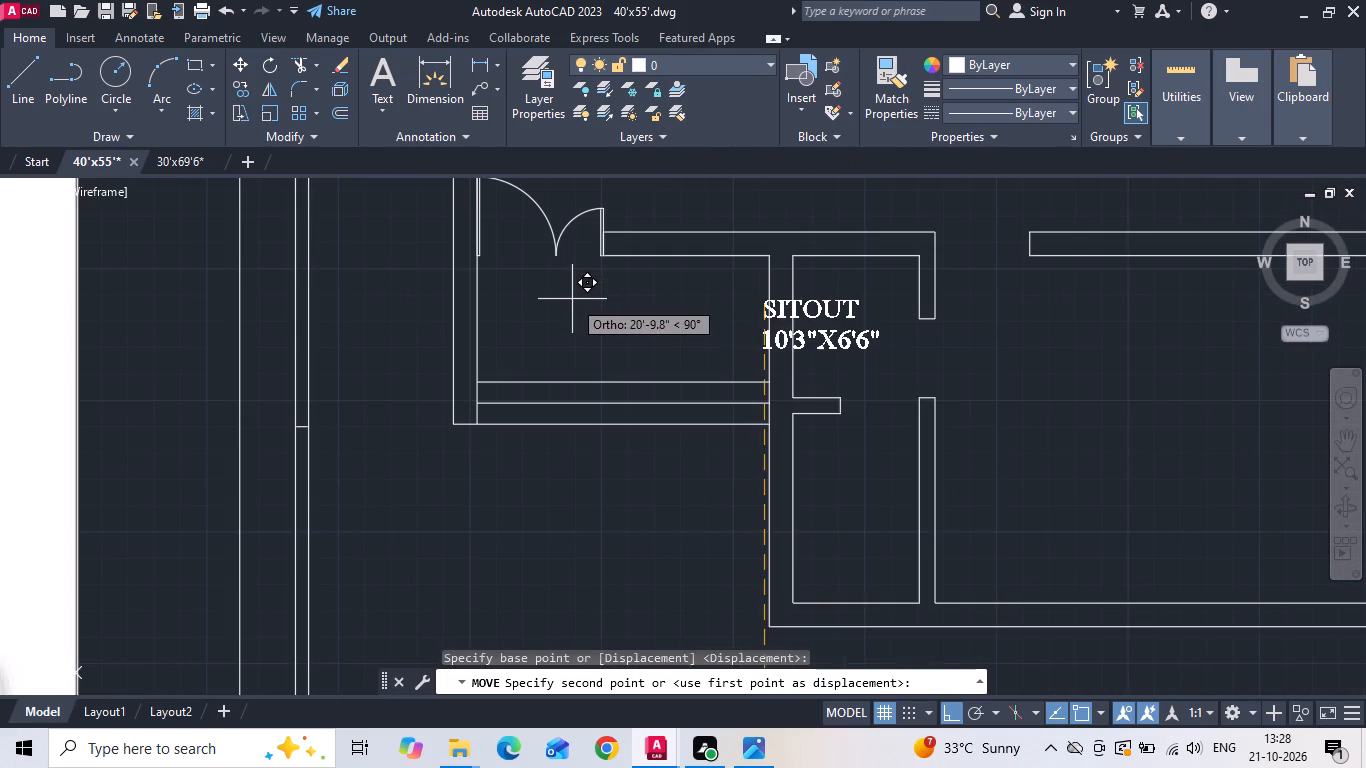
click(572, 299)
key(Escape)
Move the SITOUT label west to the middle of the sitout, just above its steps.
click(795, 325)
key(Escape)
click(810, 336)
right_click(811, 336)
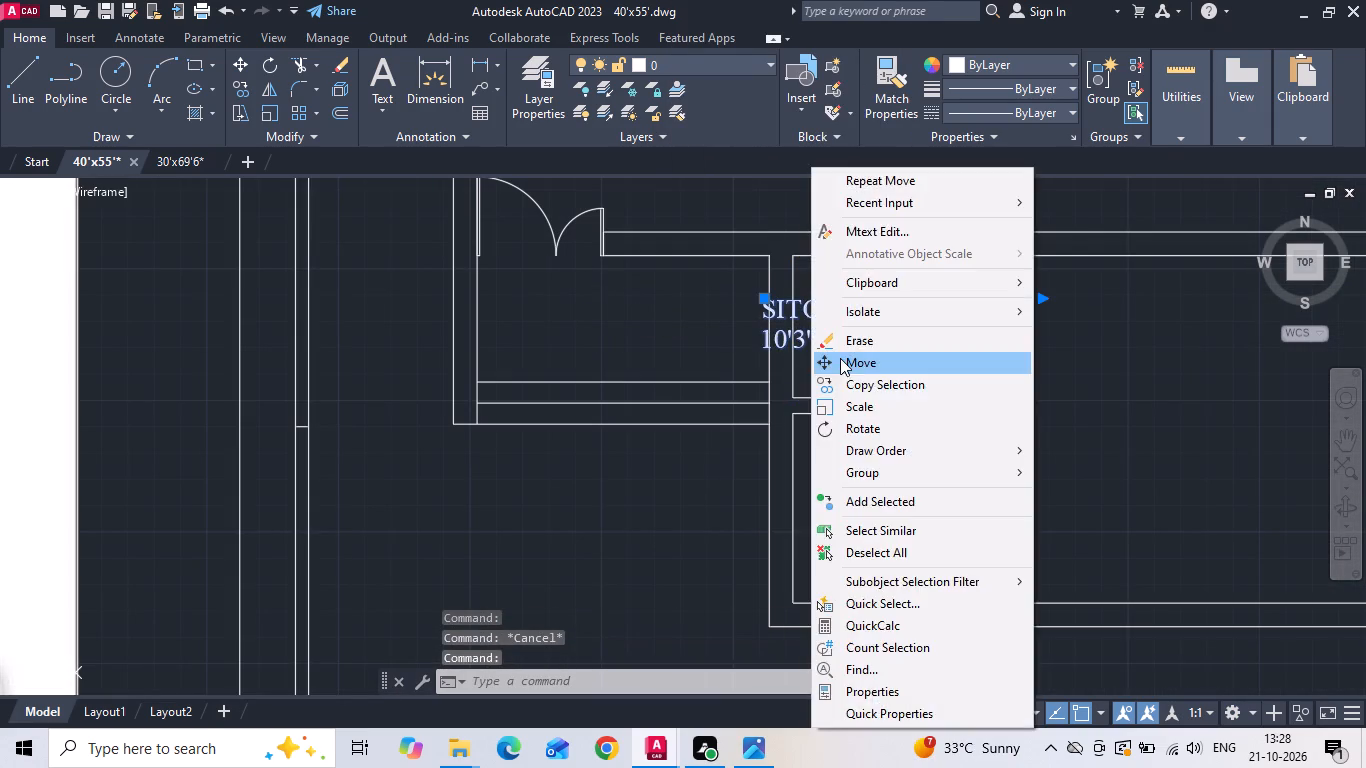
click(842, 361)
drag(1059, 373, 1041, 367)
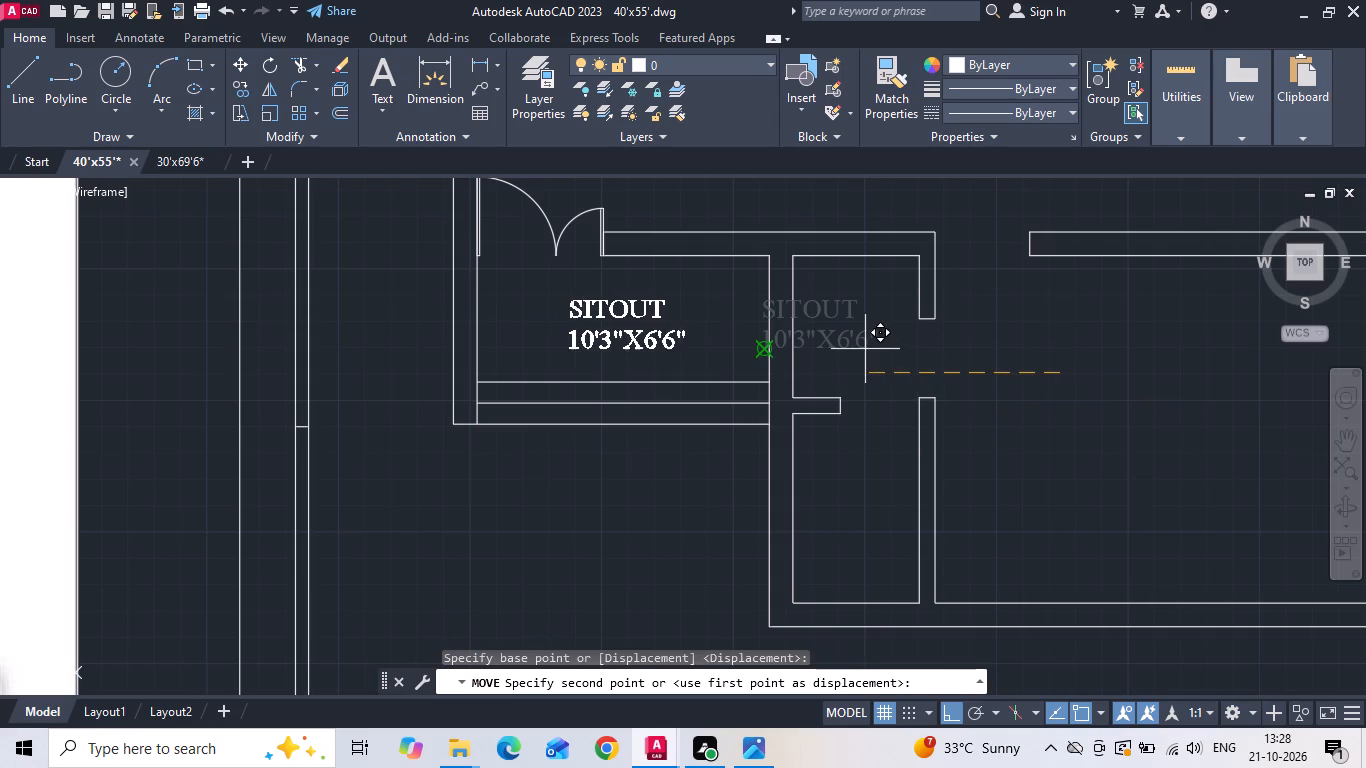
scroll(866, 342, up, 2)
click(870, 335)
Change the size text under the SITOUT label to 10'3"X4'0", checking the reference plan.
scroll(874, 336, down, 5)
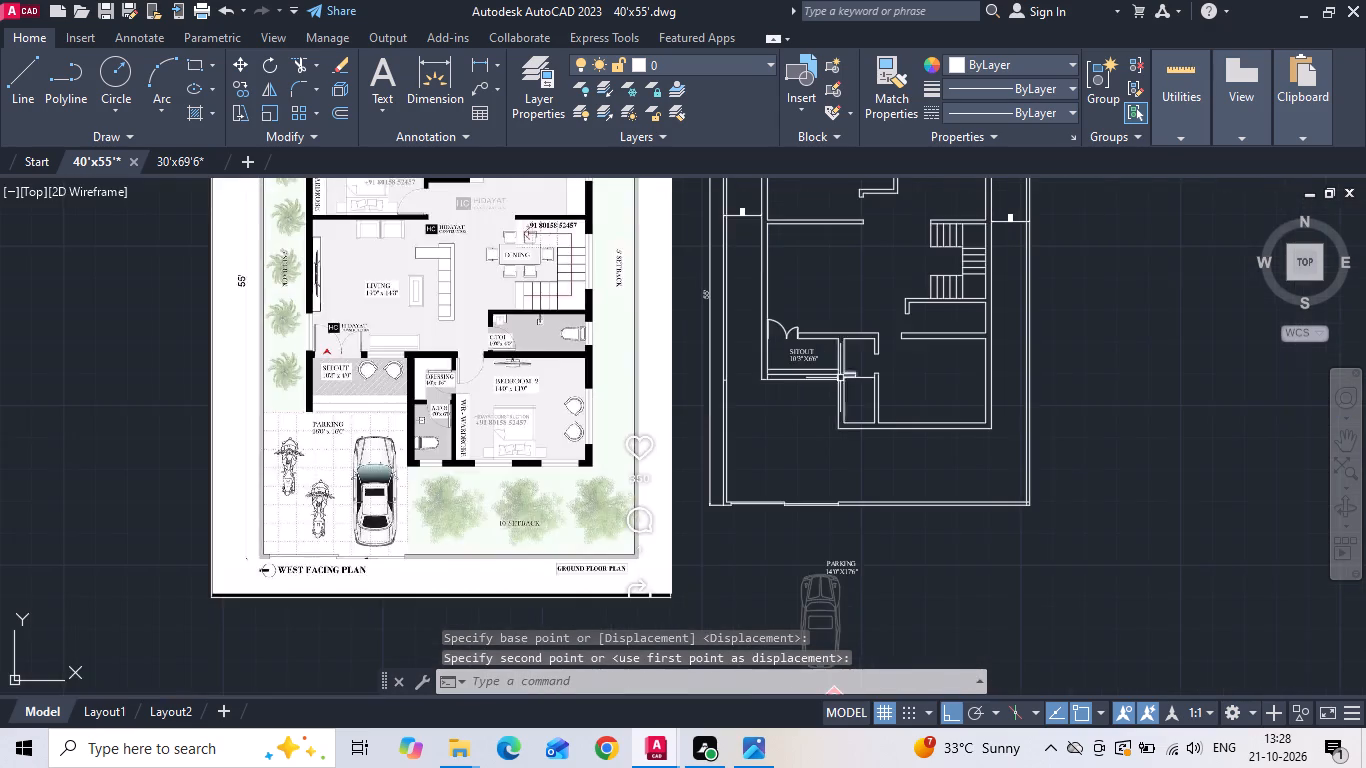
scroll(357, 379, up, 2)
scroll(231, 362, down, 2)
scroll(301, 373, up, 2)
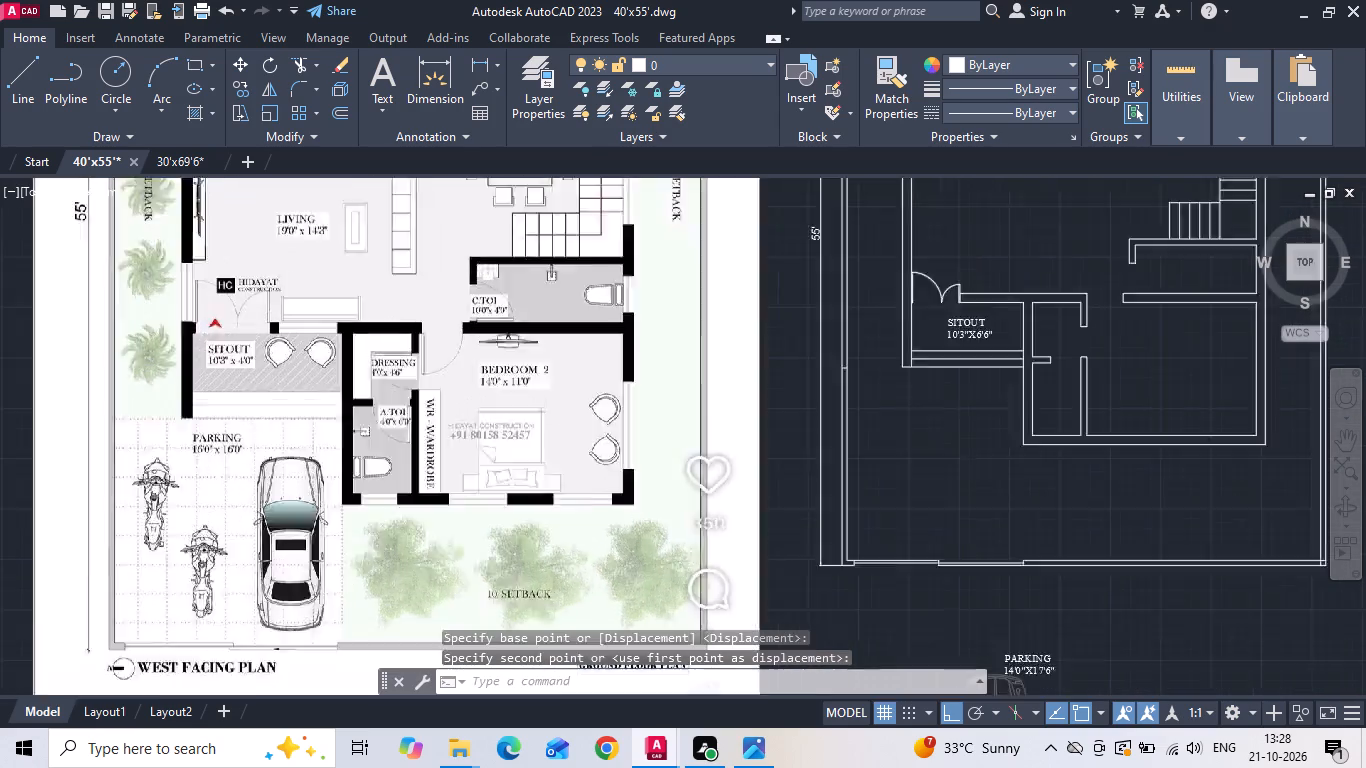
middle_drag(971, 356, 419, 369)
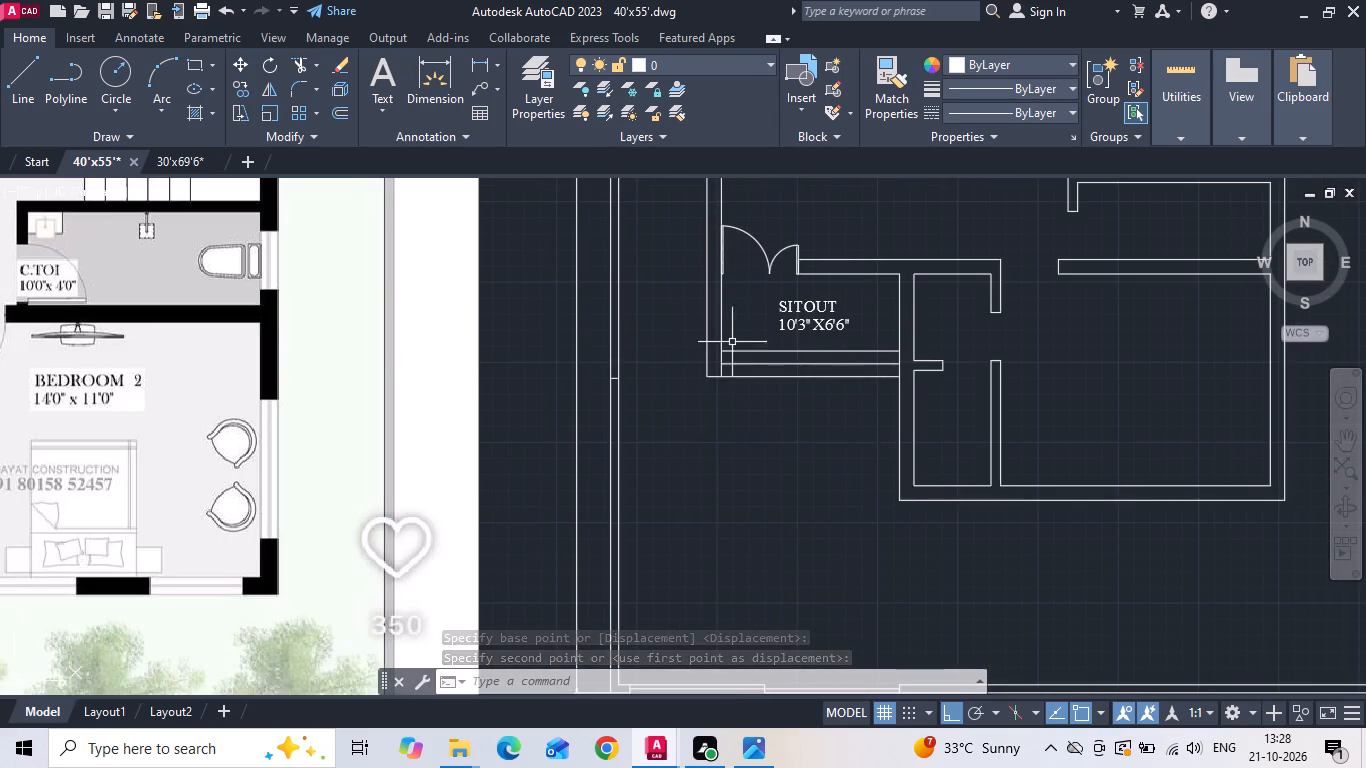
scroll(815, 327, up, 2)
double_click(838, 331)
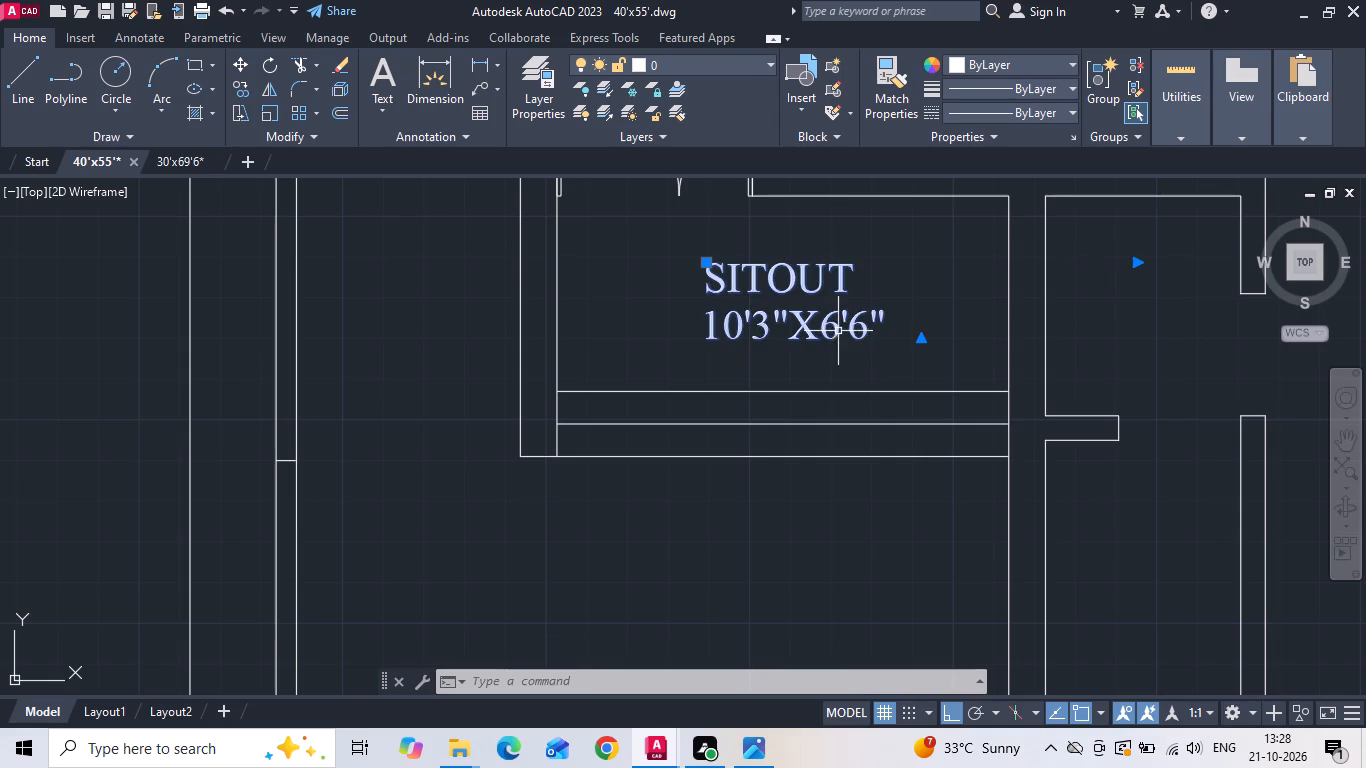
key(BackSpace)
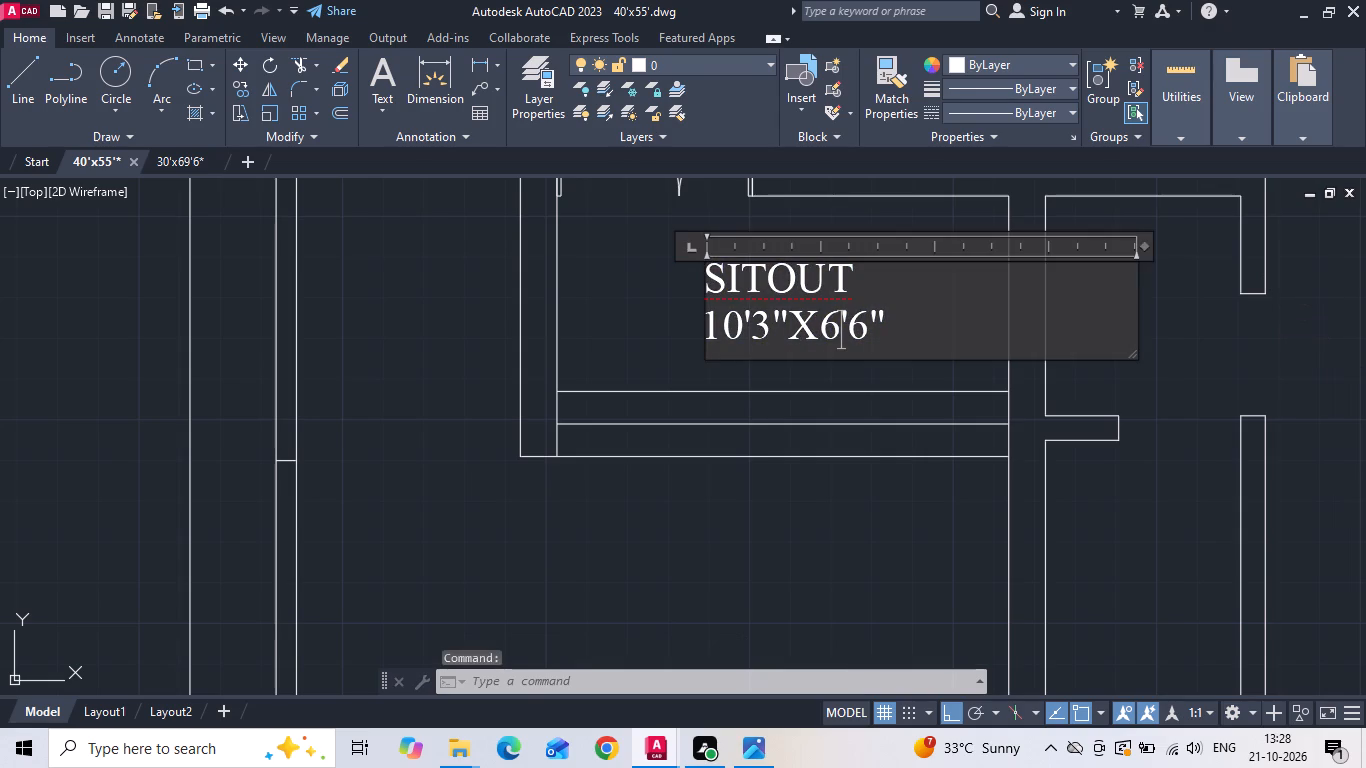
key(4)
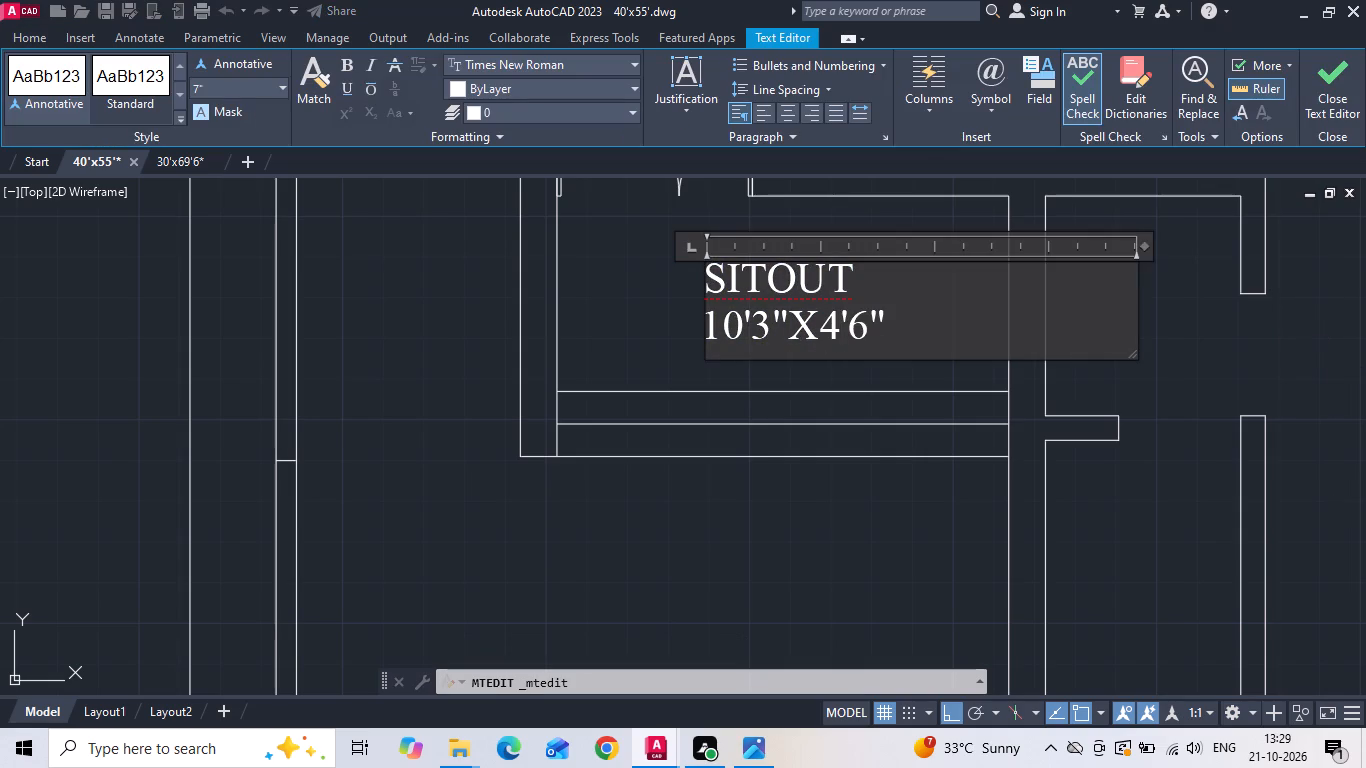
click(869, 332)
key(BackSpace)
key(0)
click(669, 357)
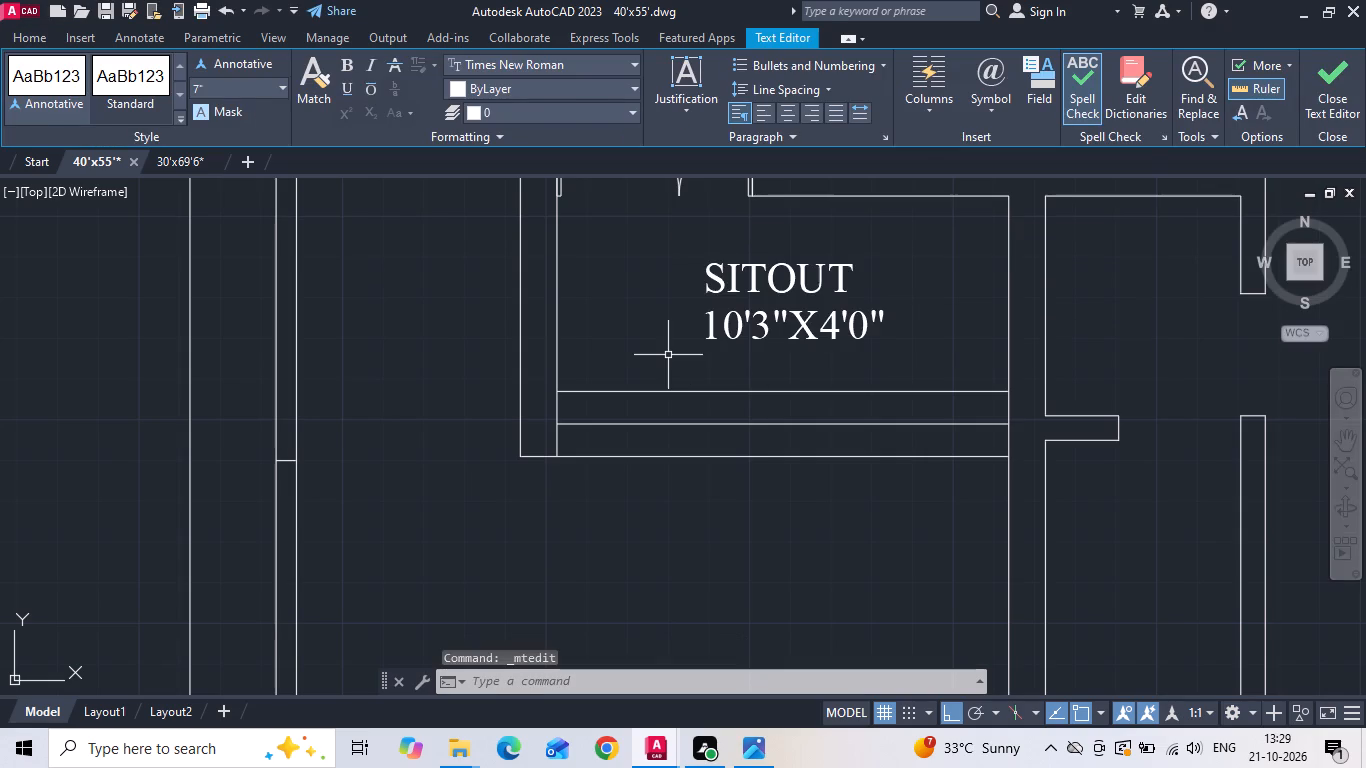
Measure the sitout's clear width between its side walls with a temporary linear dimension.
click(474, 62)
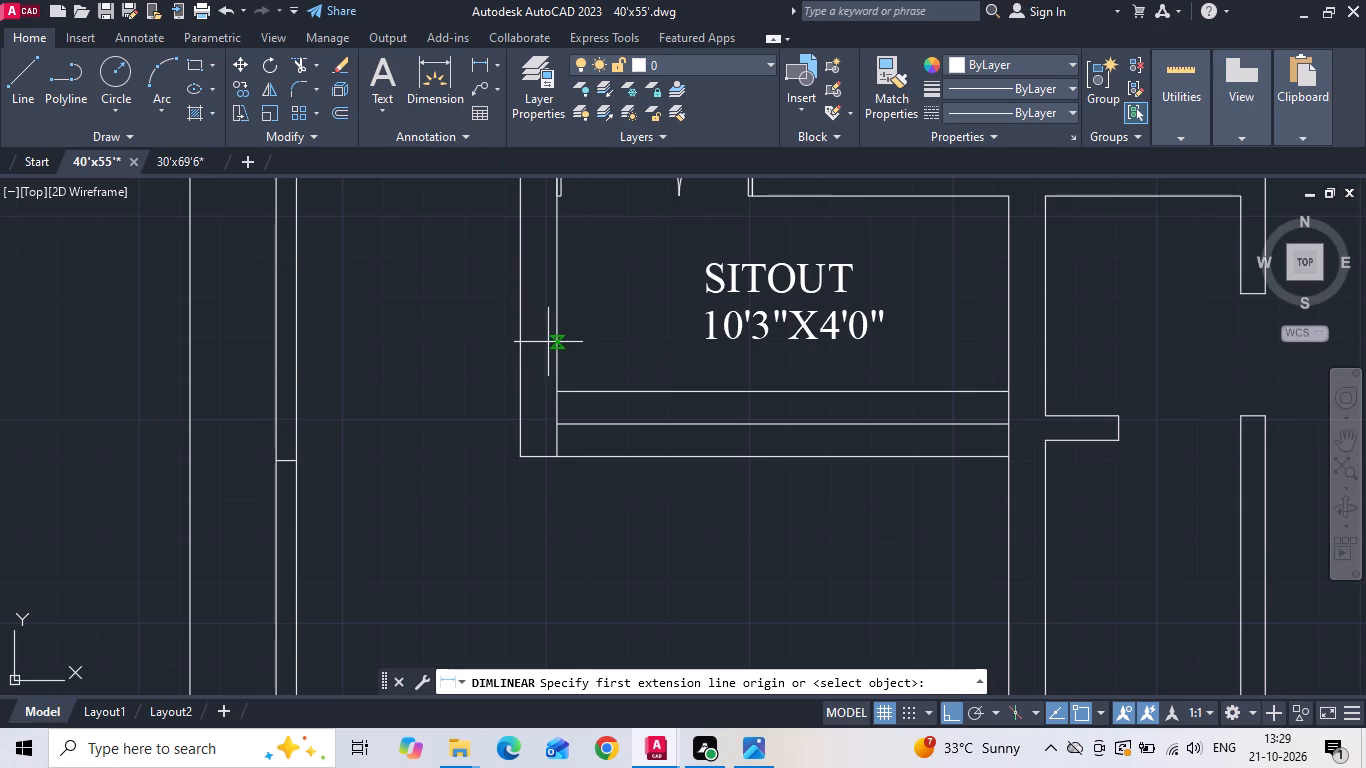
click(548, 343)
click(1015, 347)
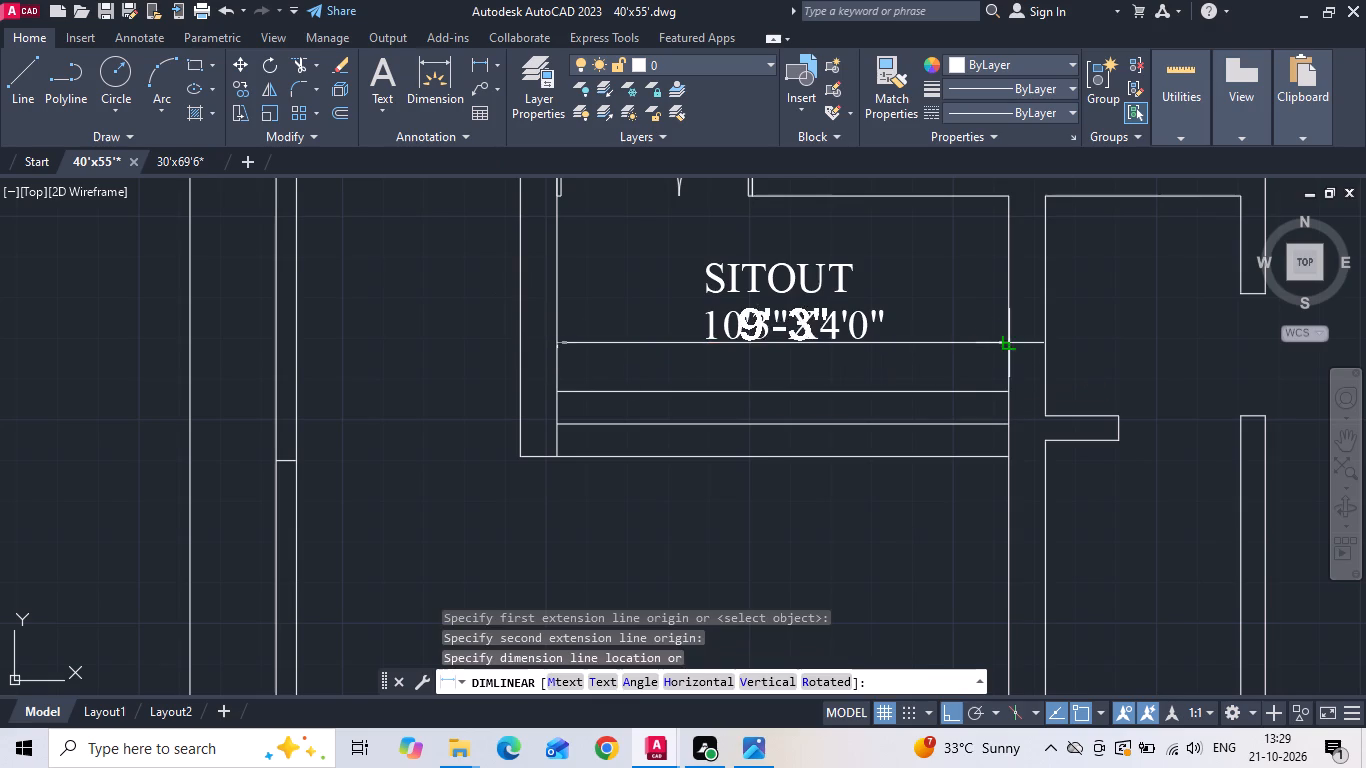
scroll(973, 370, down, 2)
key(Escape)
scroll(973, 370, down, 1)
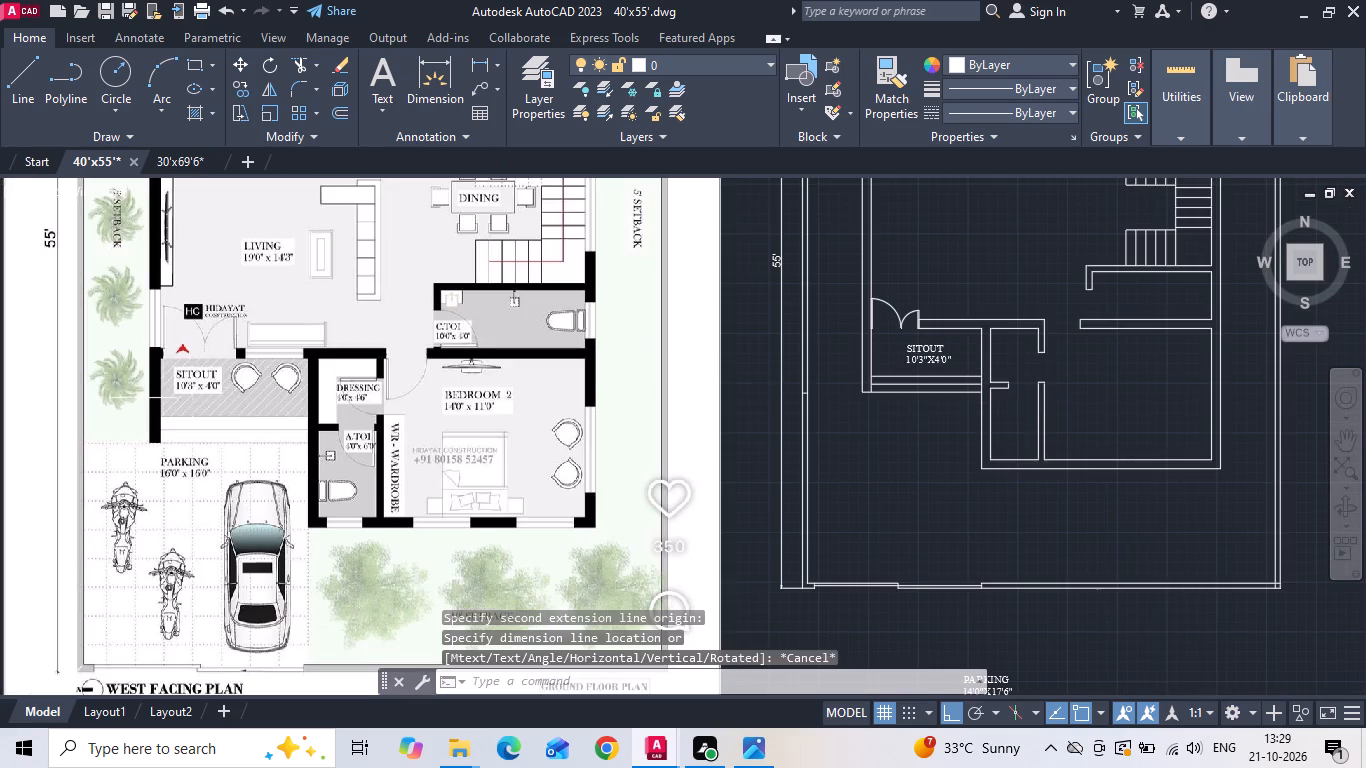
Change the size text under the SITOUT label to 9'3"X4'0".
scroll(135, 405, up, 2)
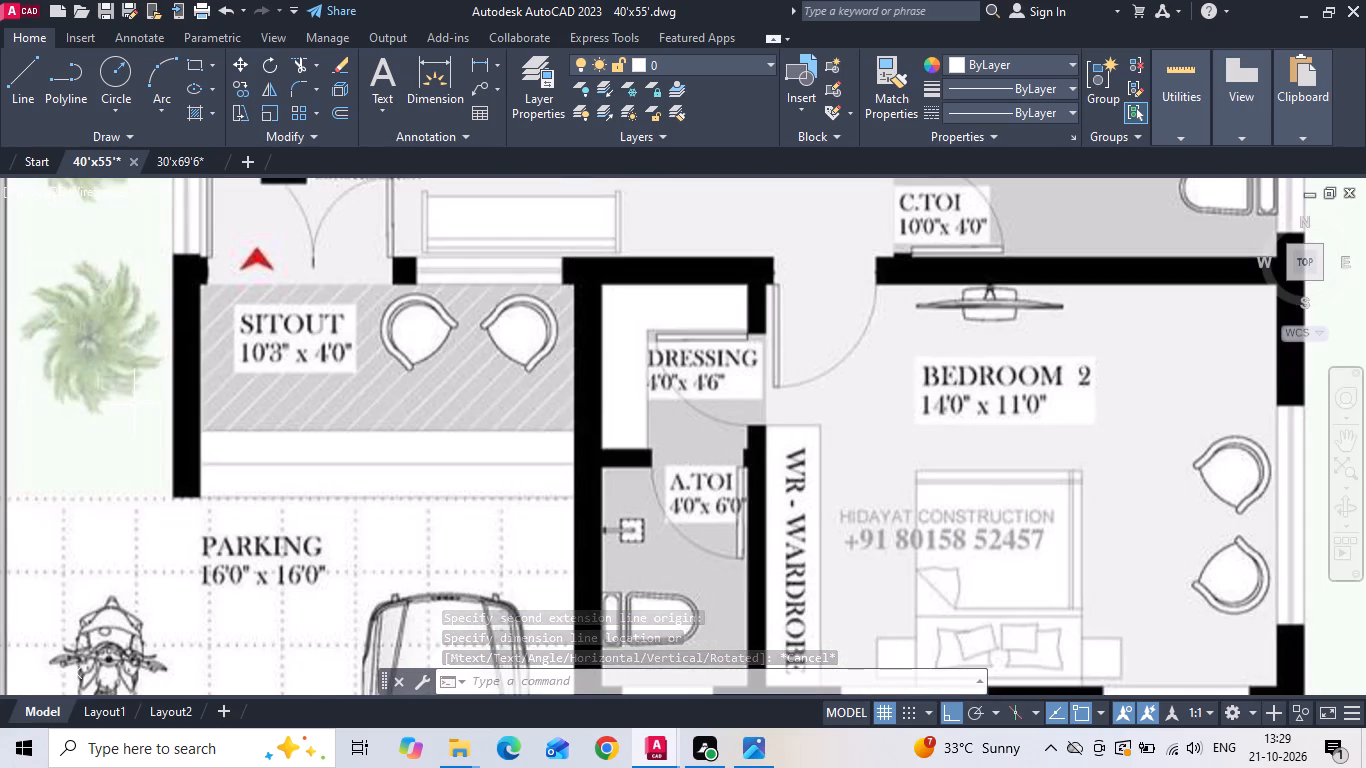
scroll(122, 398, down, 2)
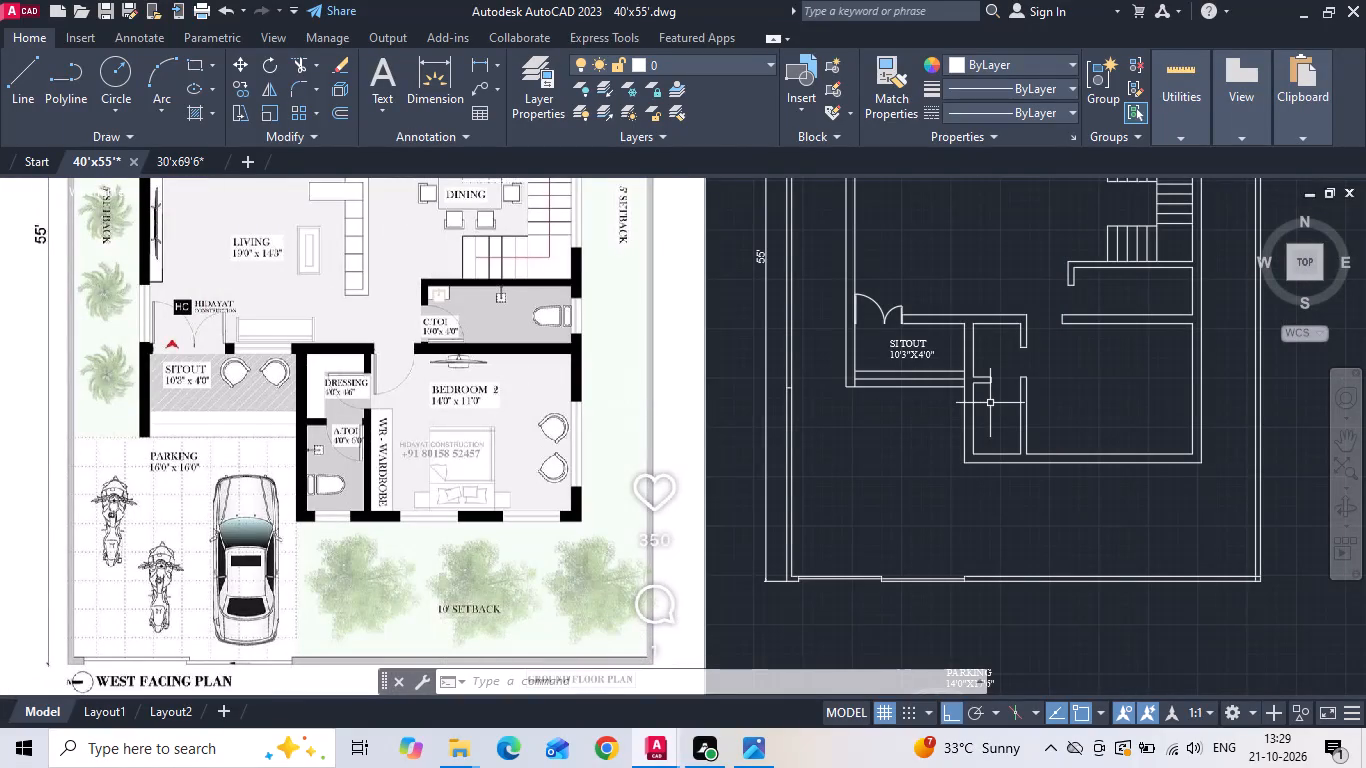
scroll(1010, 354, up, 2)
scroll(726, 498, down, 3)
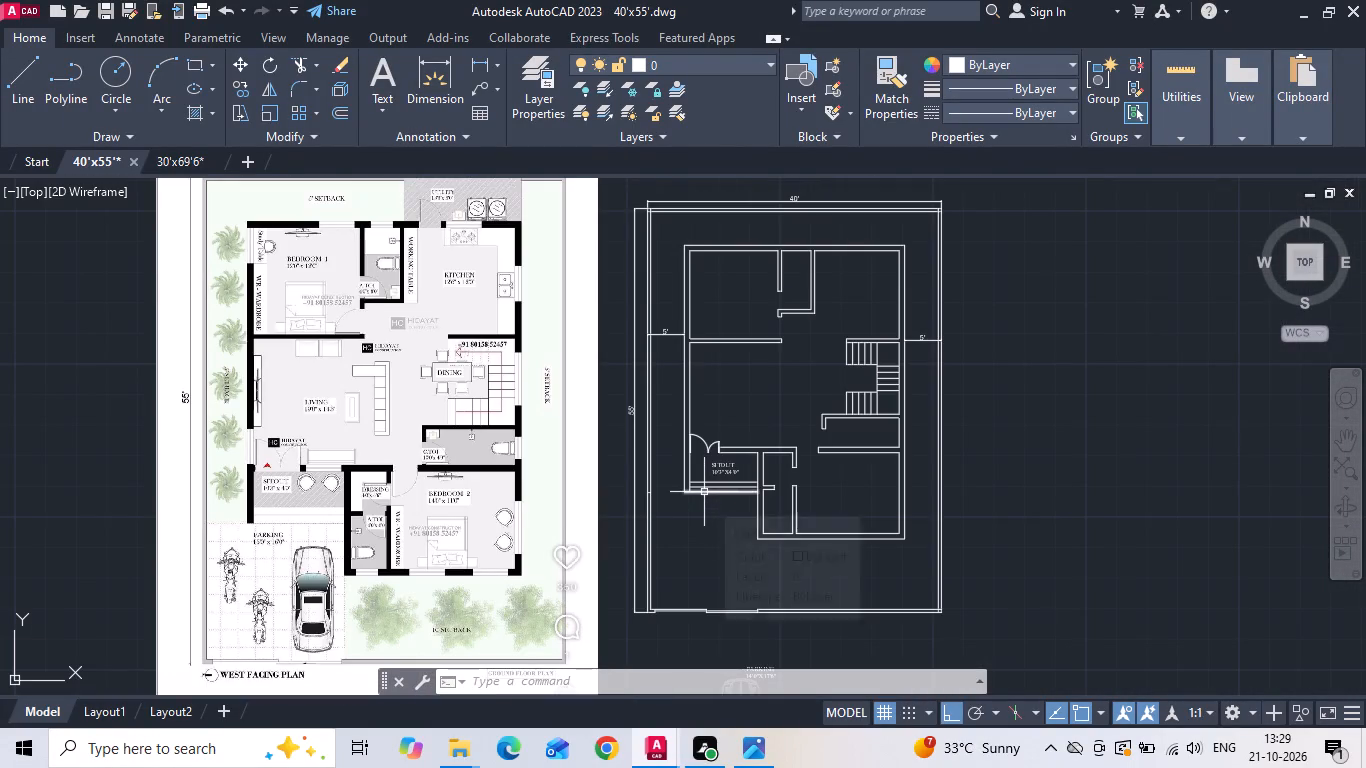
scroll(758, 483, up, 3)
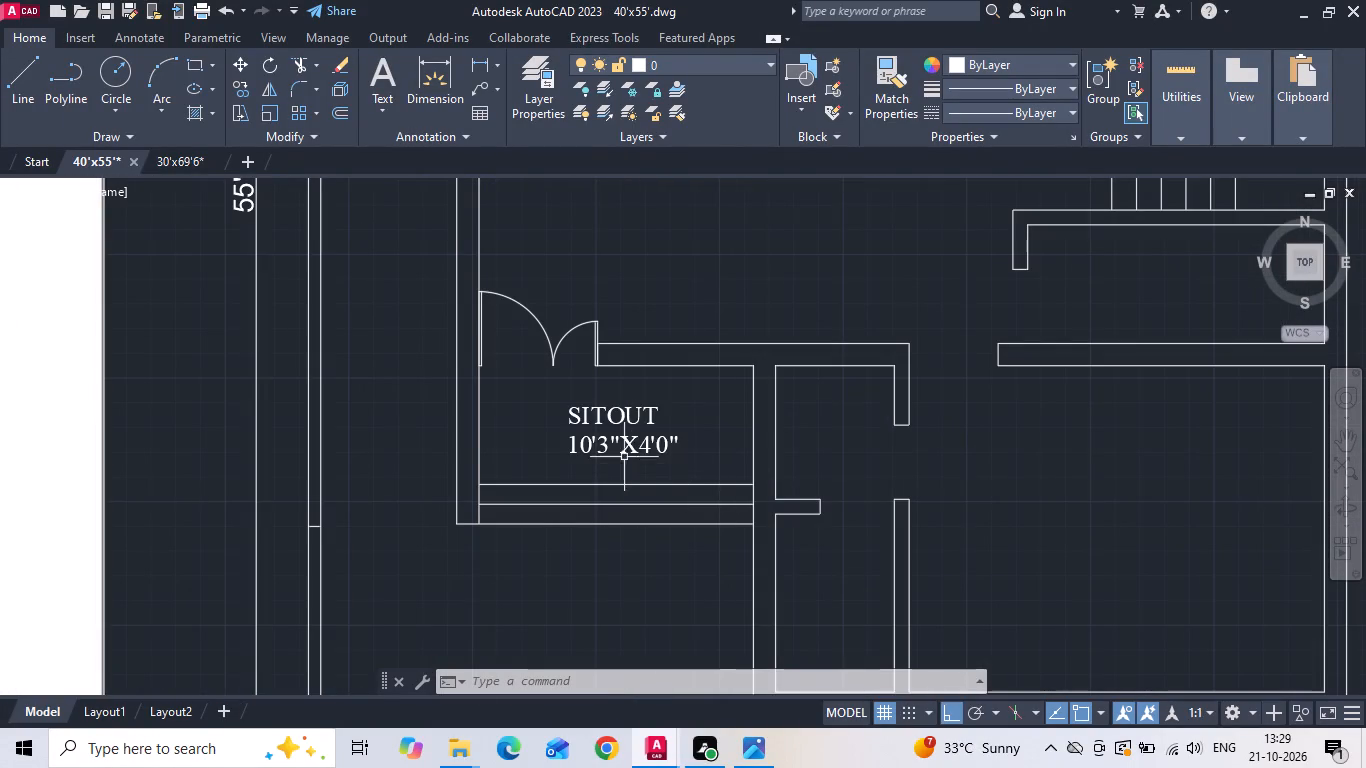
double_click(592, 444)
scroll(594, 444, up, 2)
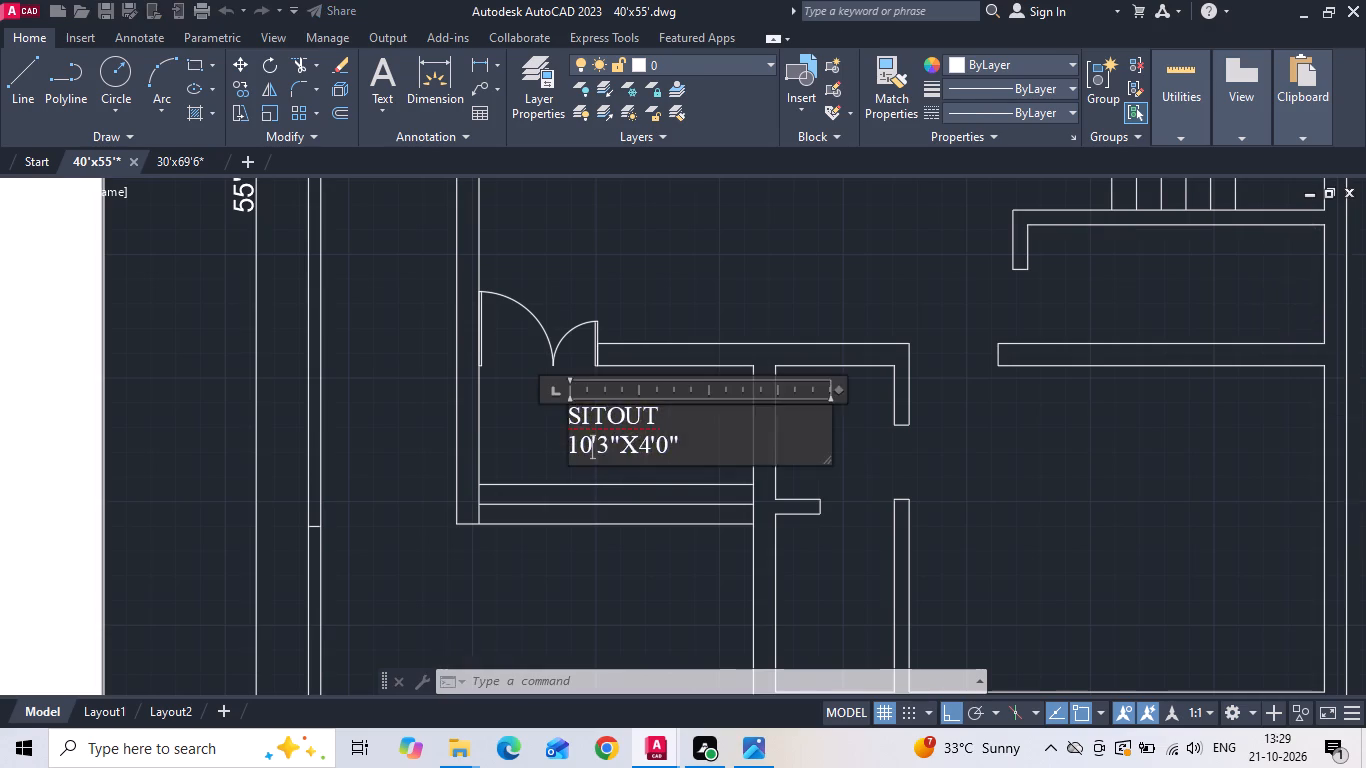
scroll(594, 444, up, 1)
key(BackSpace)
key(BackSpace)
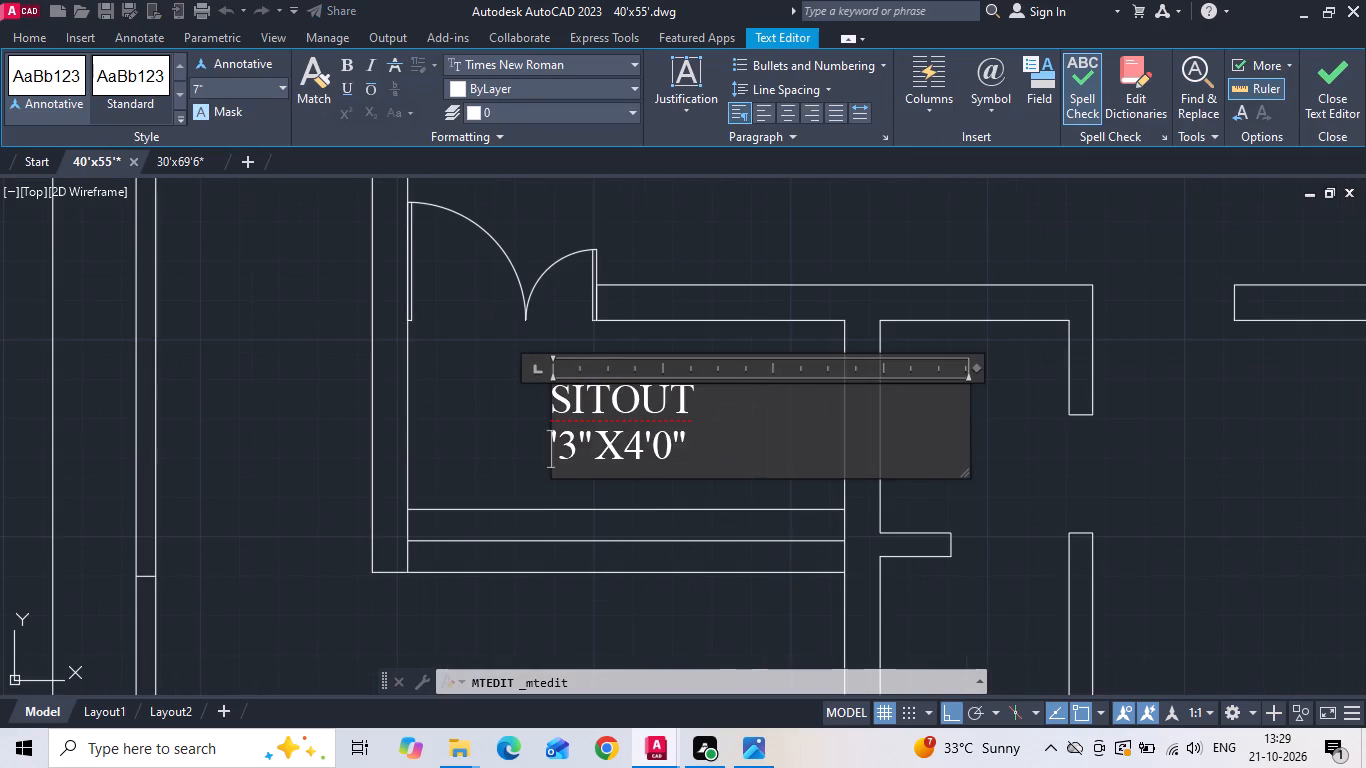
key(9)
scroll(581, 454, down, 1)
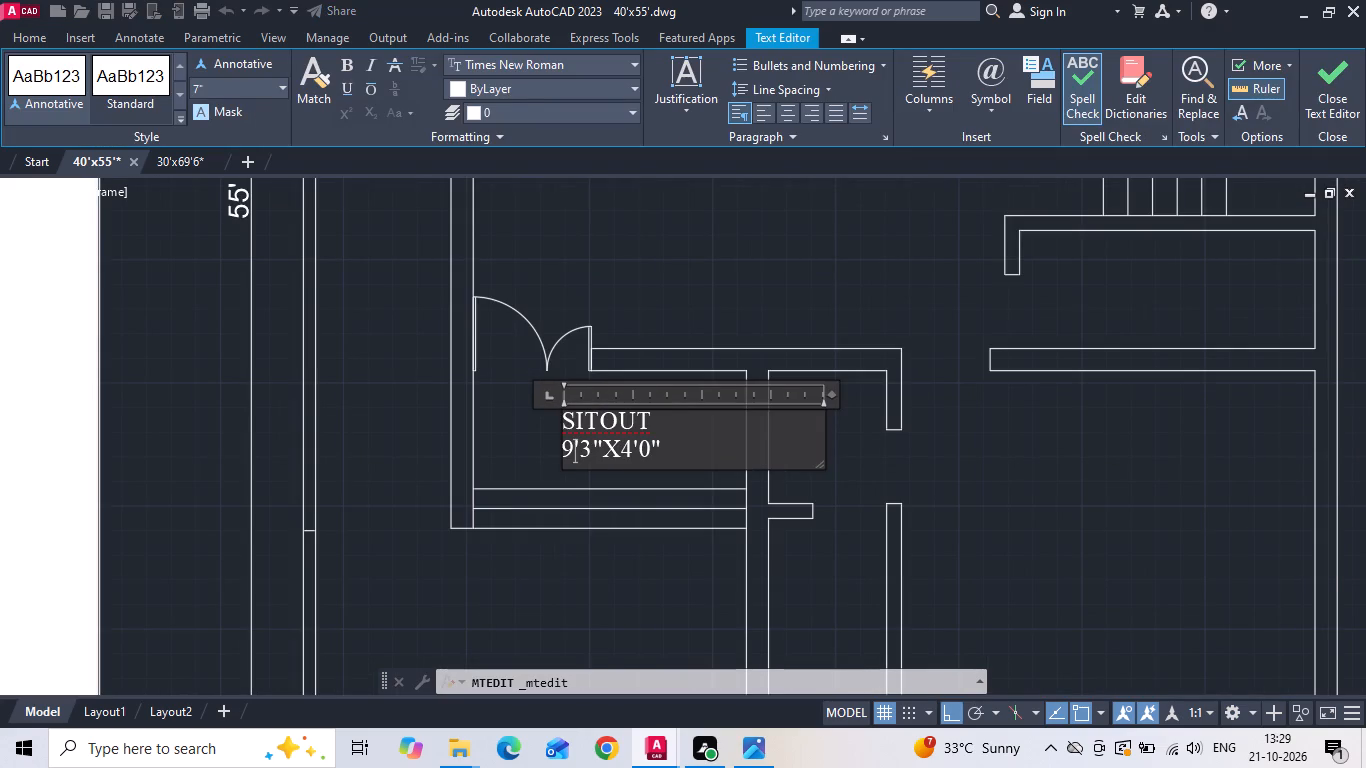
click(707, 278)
Measure the living area's width from the west wall to the stair and to the common toilet's wall corner with temporary linear dimensions.
scroll(674, 380, down, 3)
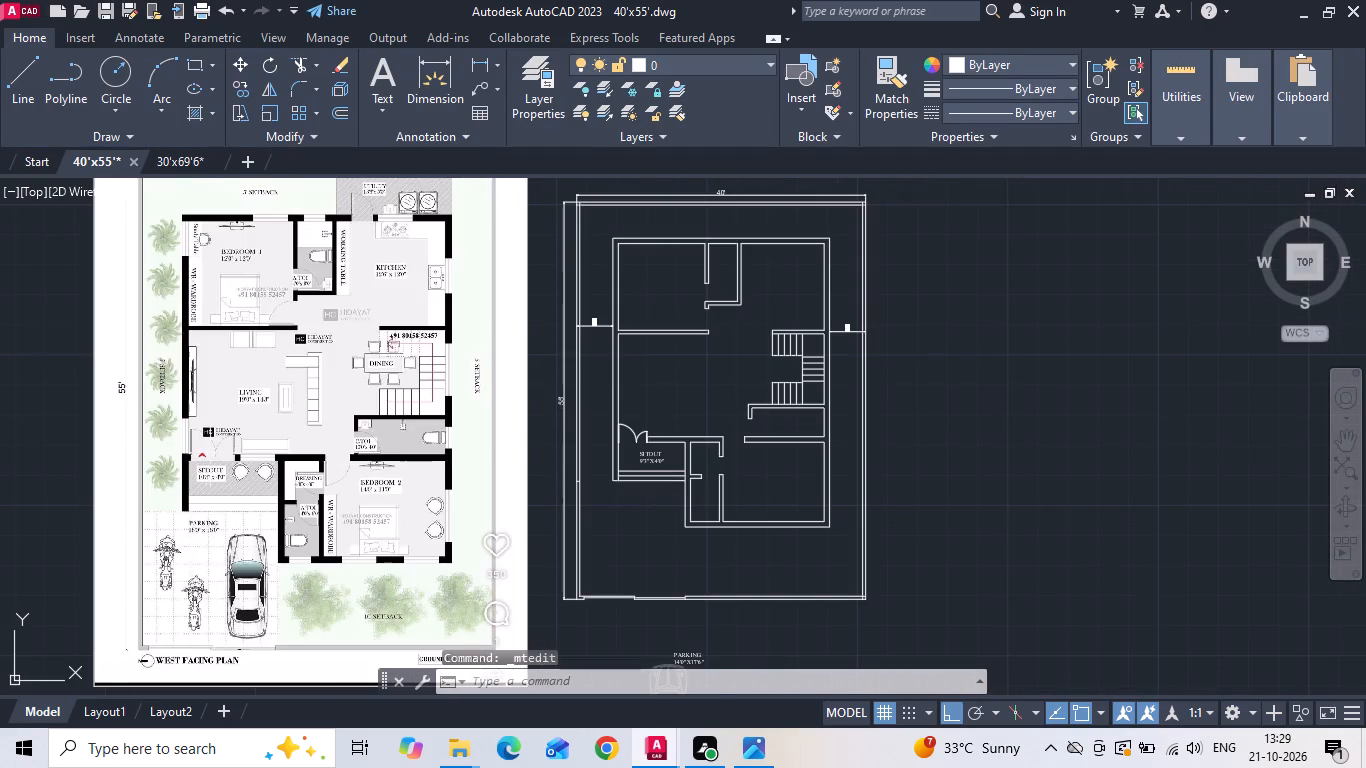
scroll(195, 429, up, 1)
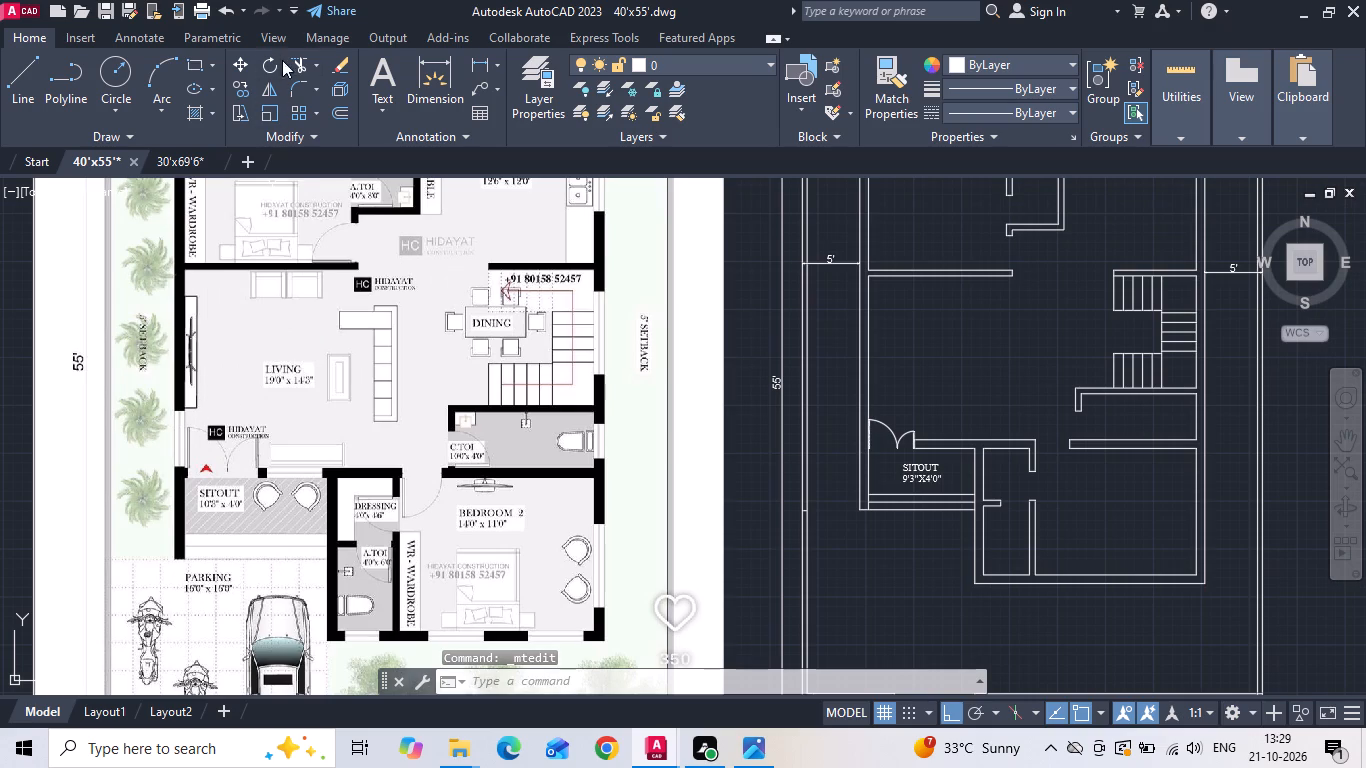
click(478, 64)
scroll(1008, 343, up, 2)
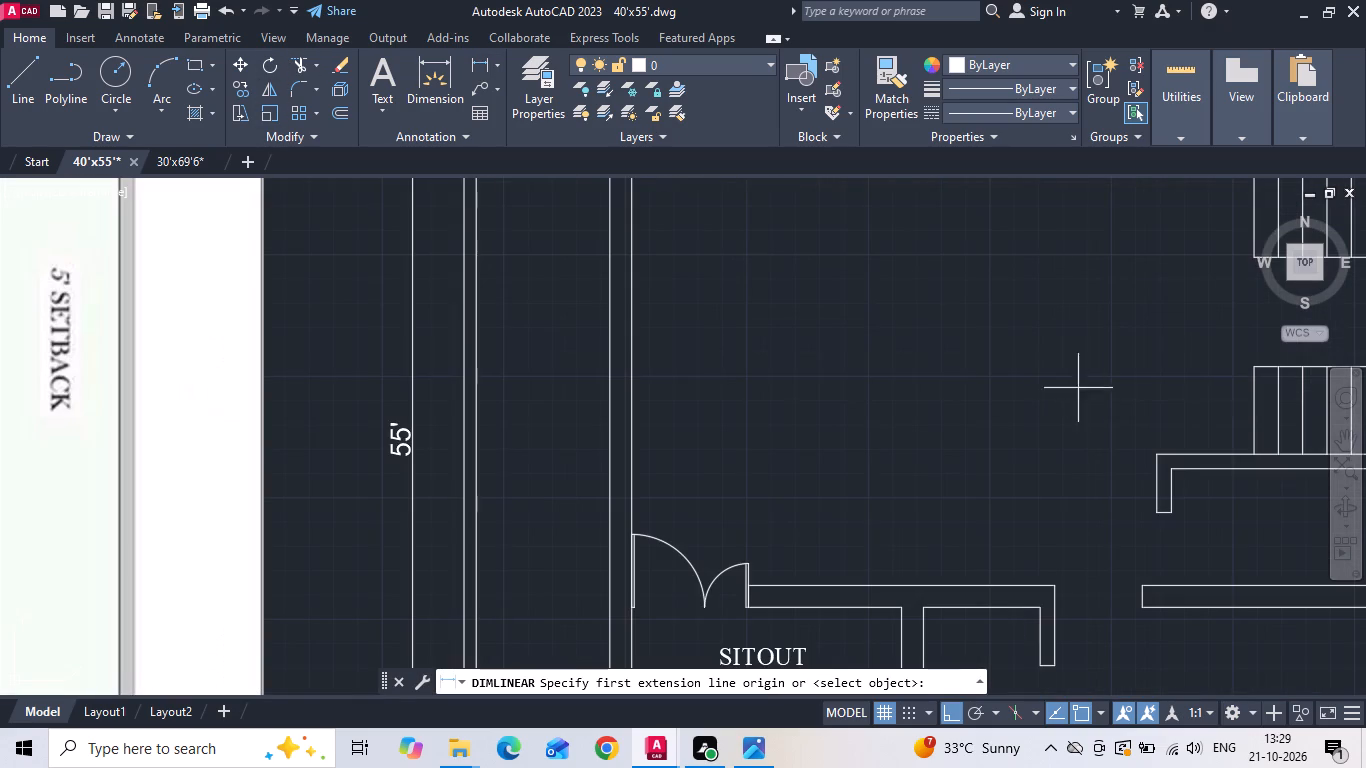
drag(1260, 410, 1236, 407)
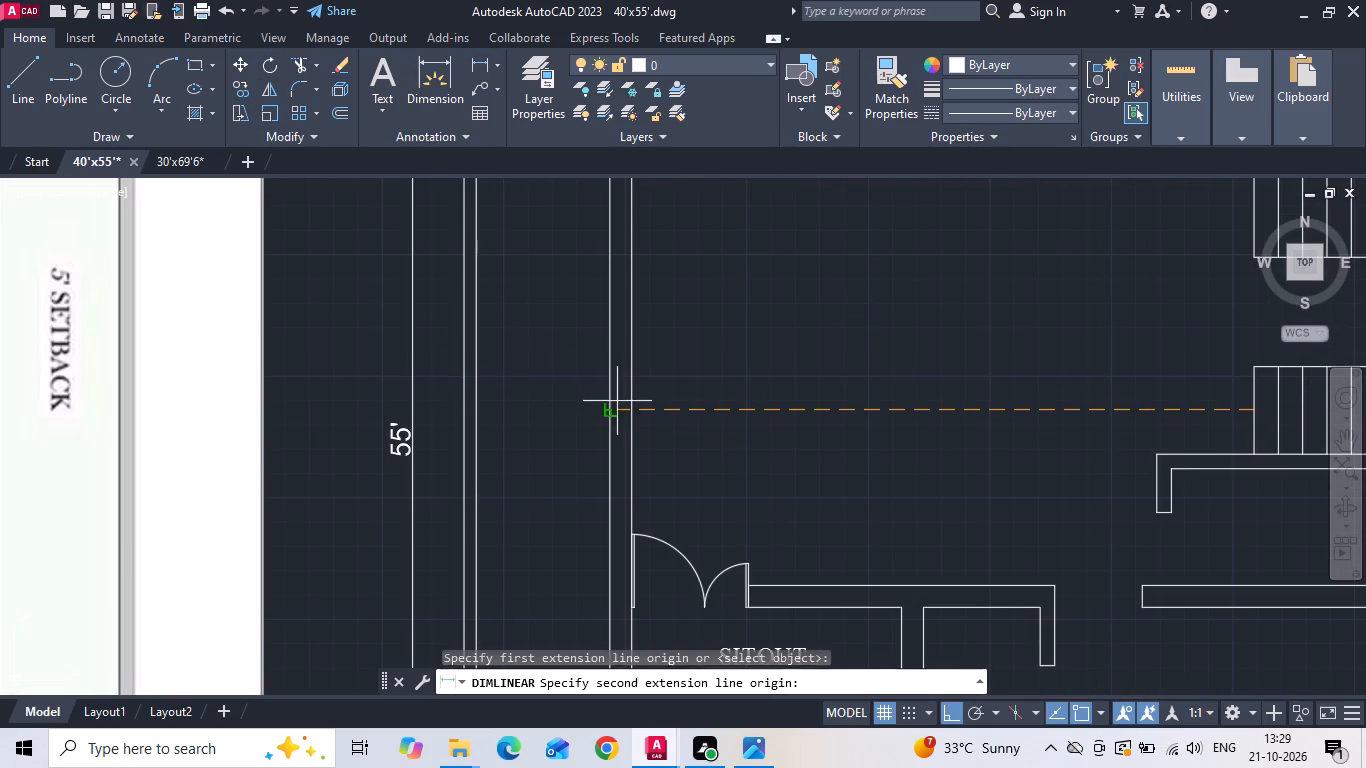
click(628, 406)
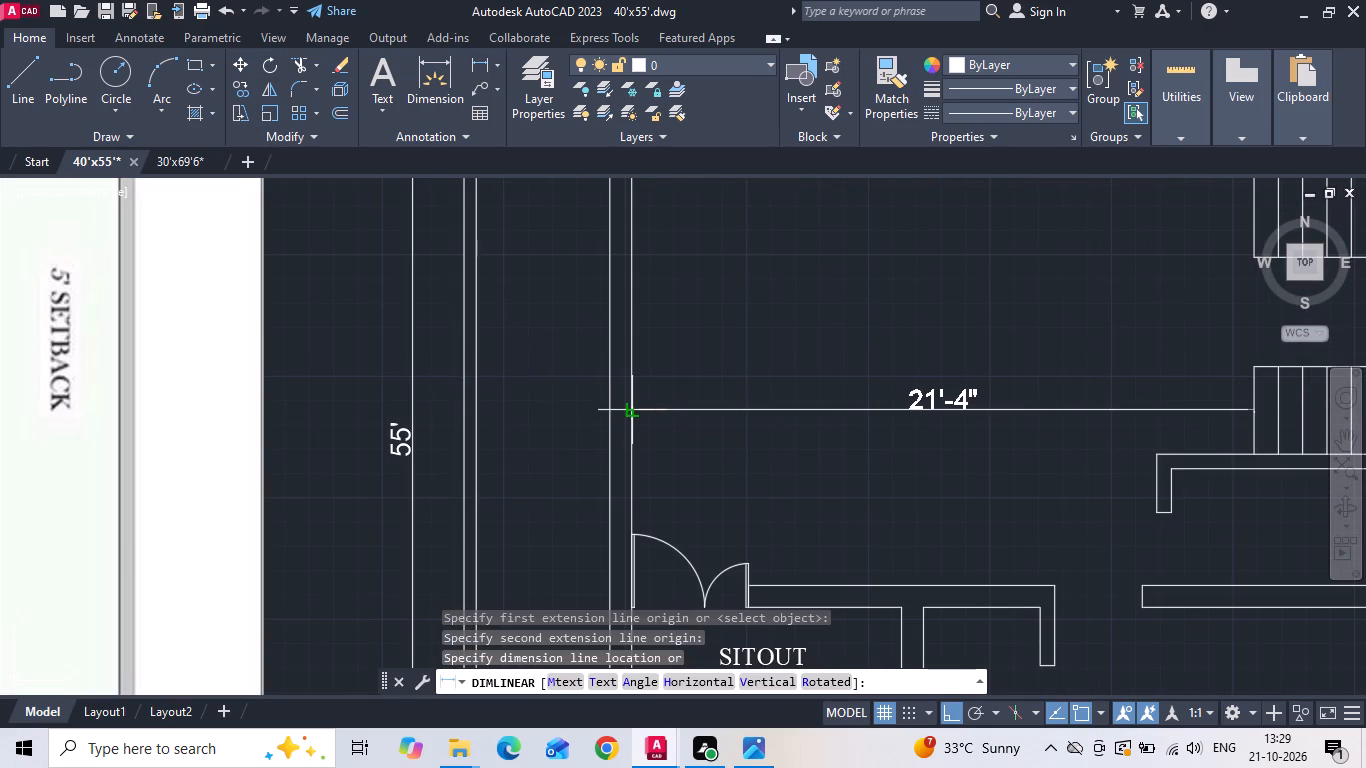
key(Escape)
key(space)
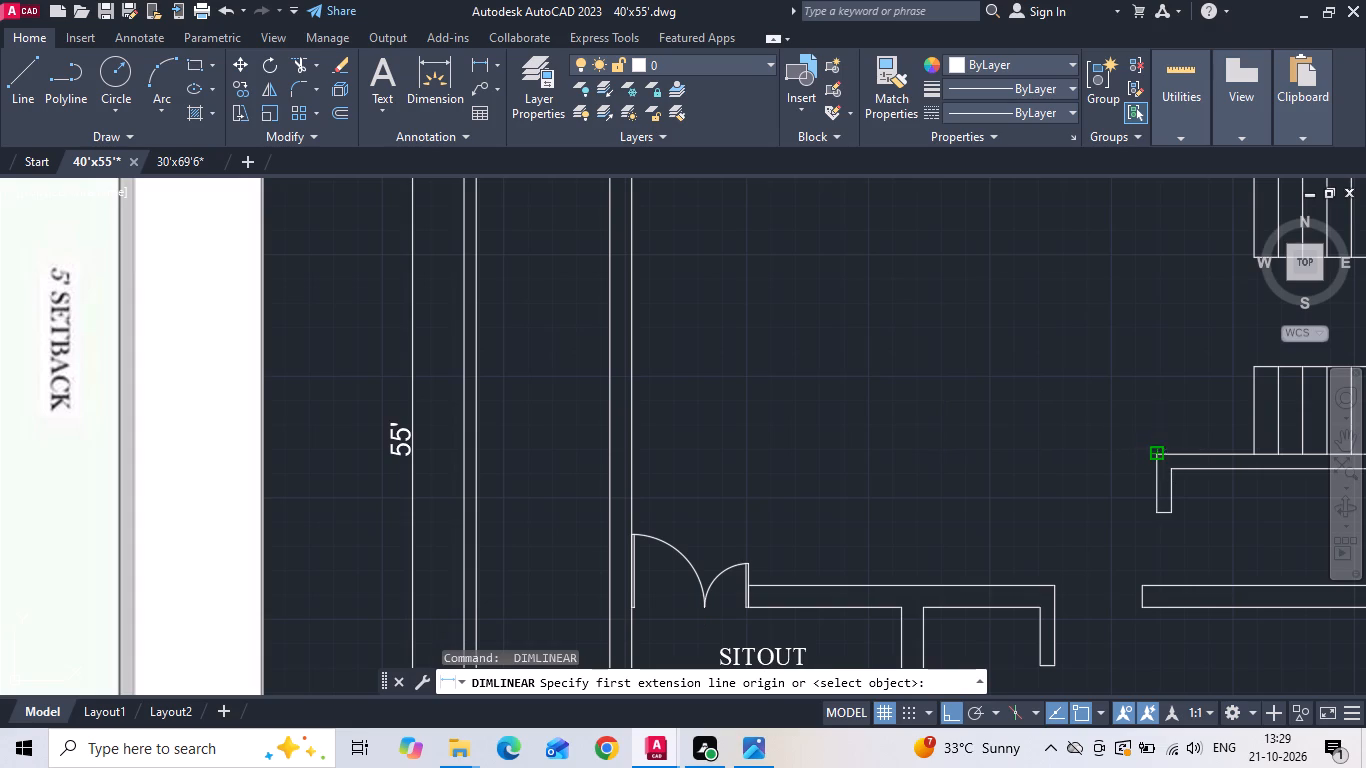
click(1165, 449)
click(634, 454)
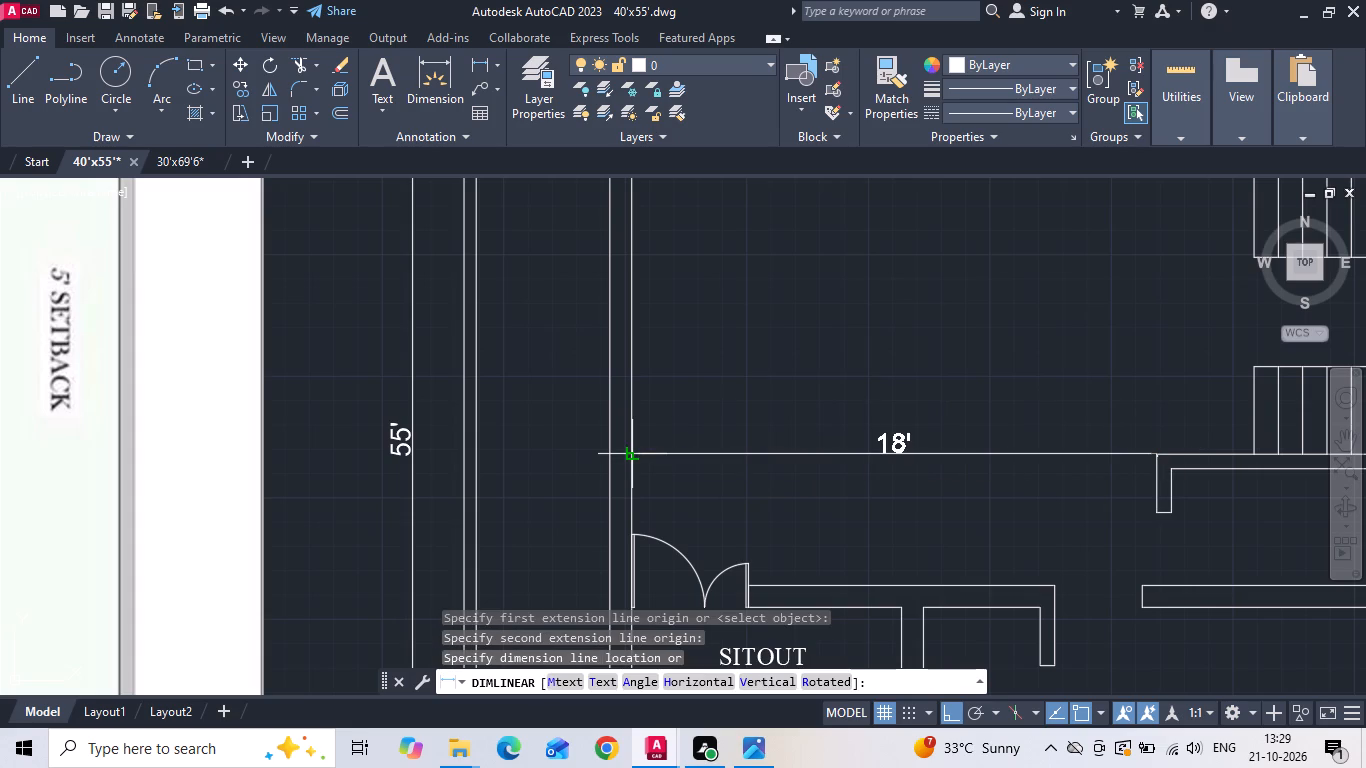
key(Escape)
Set the size text under the SITOUT label back to 10'3"X4'0".
scroll(761, 369, down, 1)
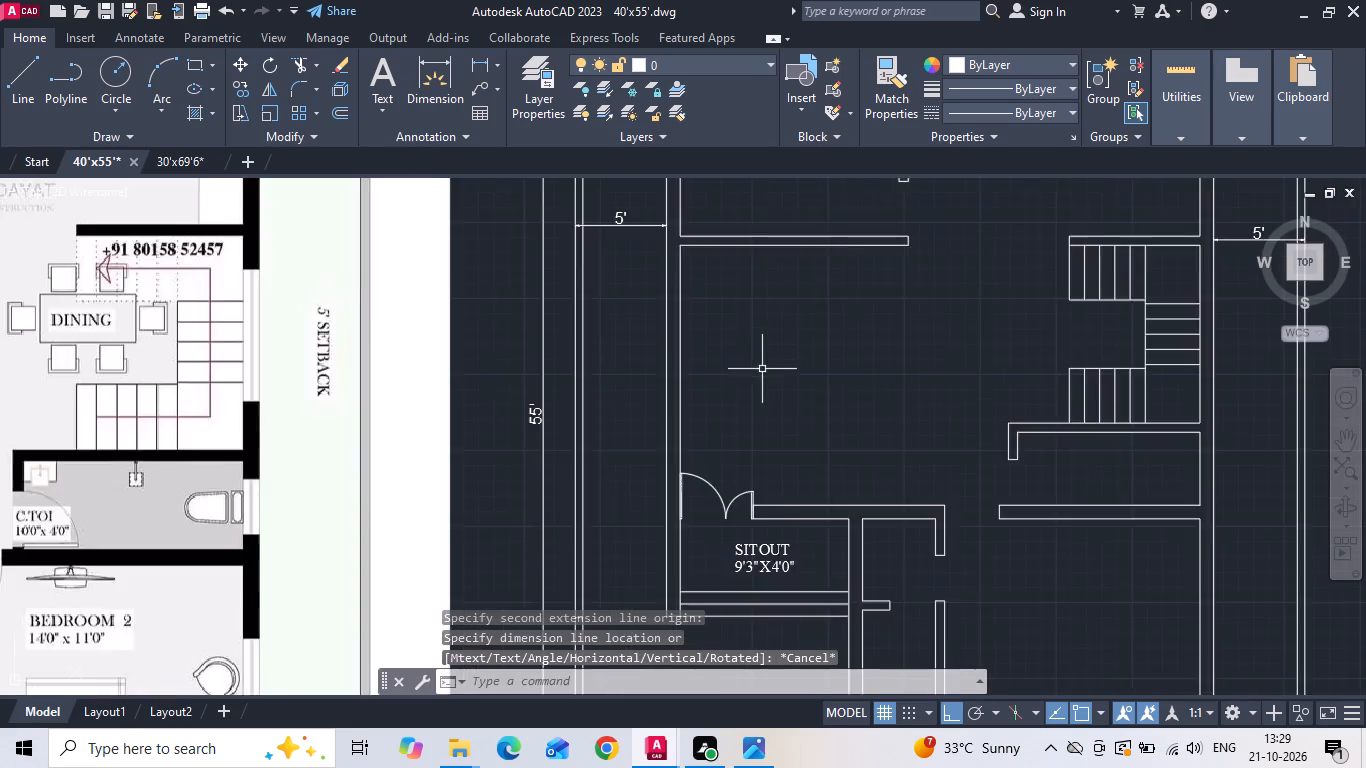
scroll(762, 369, down, 2)
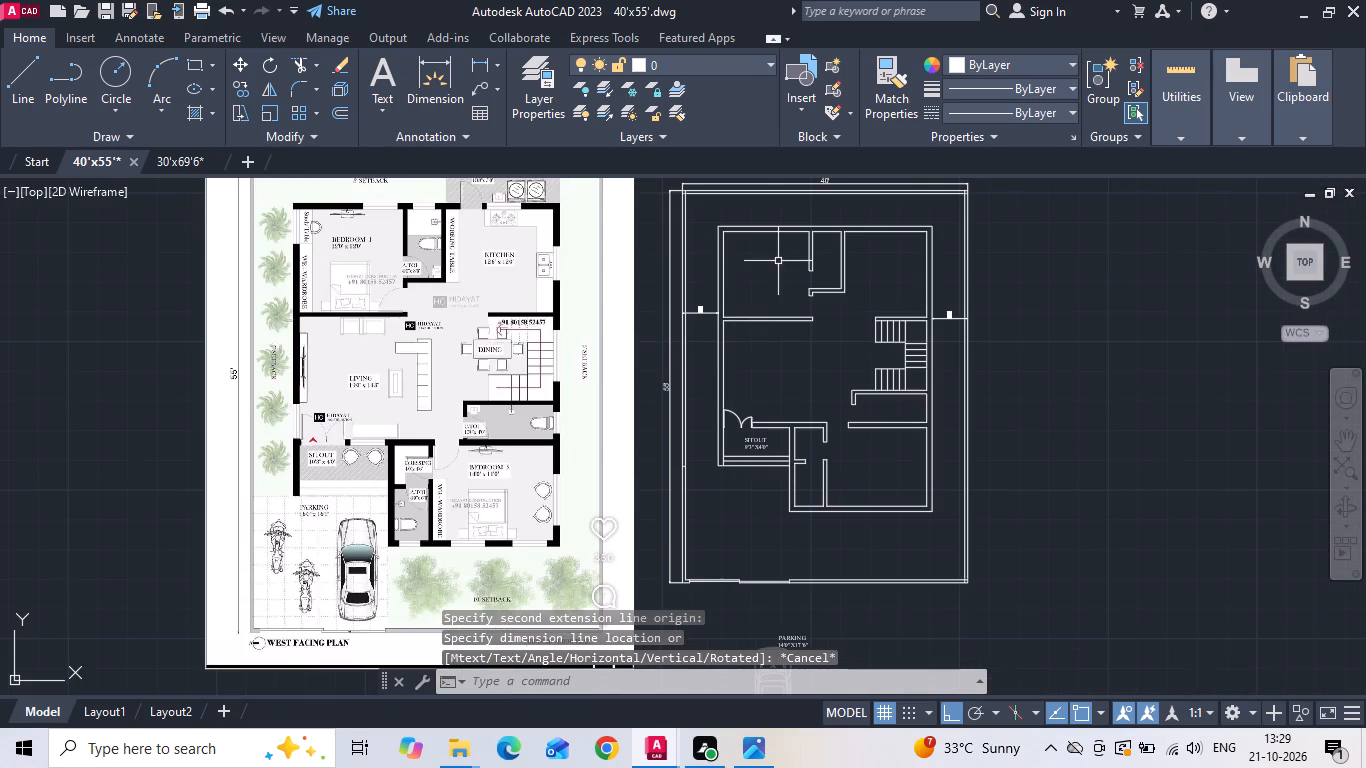
scroll(777, 441, up, 4)
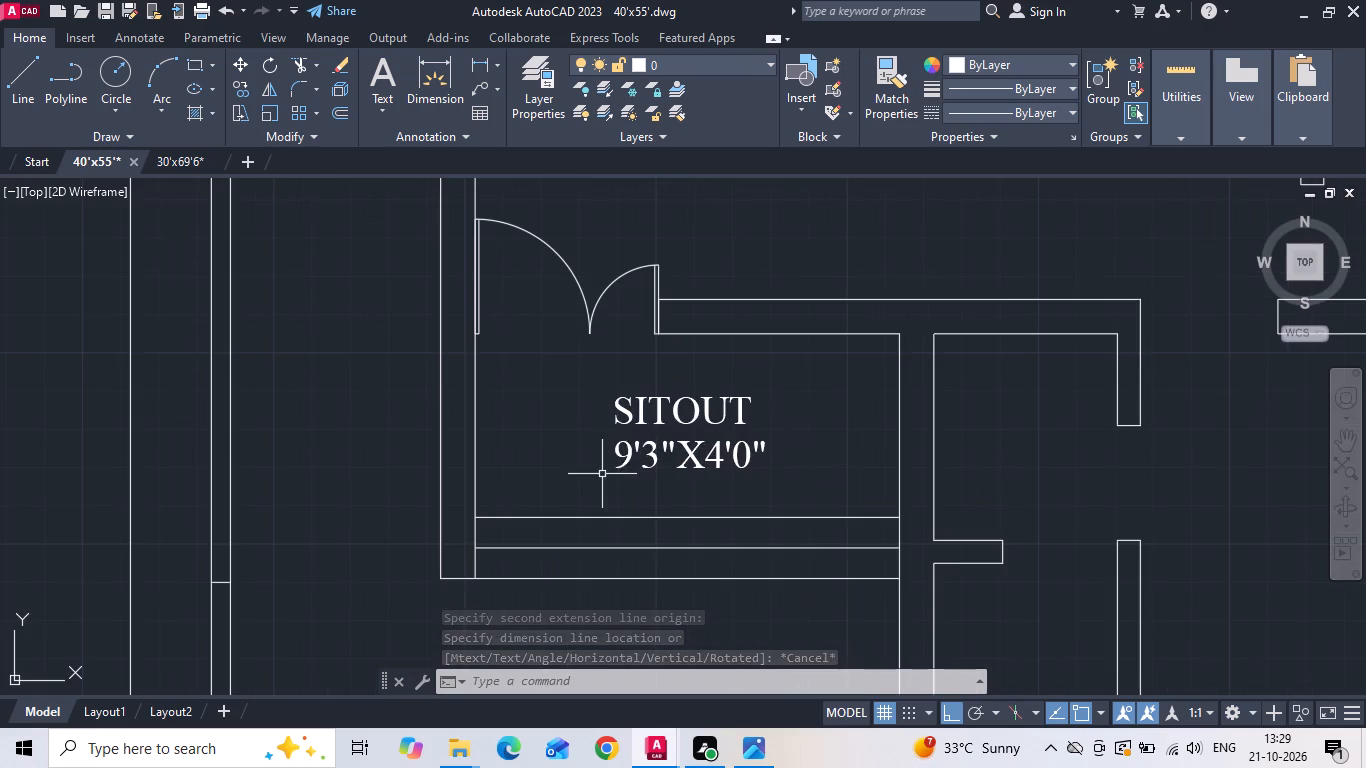
double_click(626, 458)
key(BackSpace)
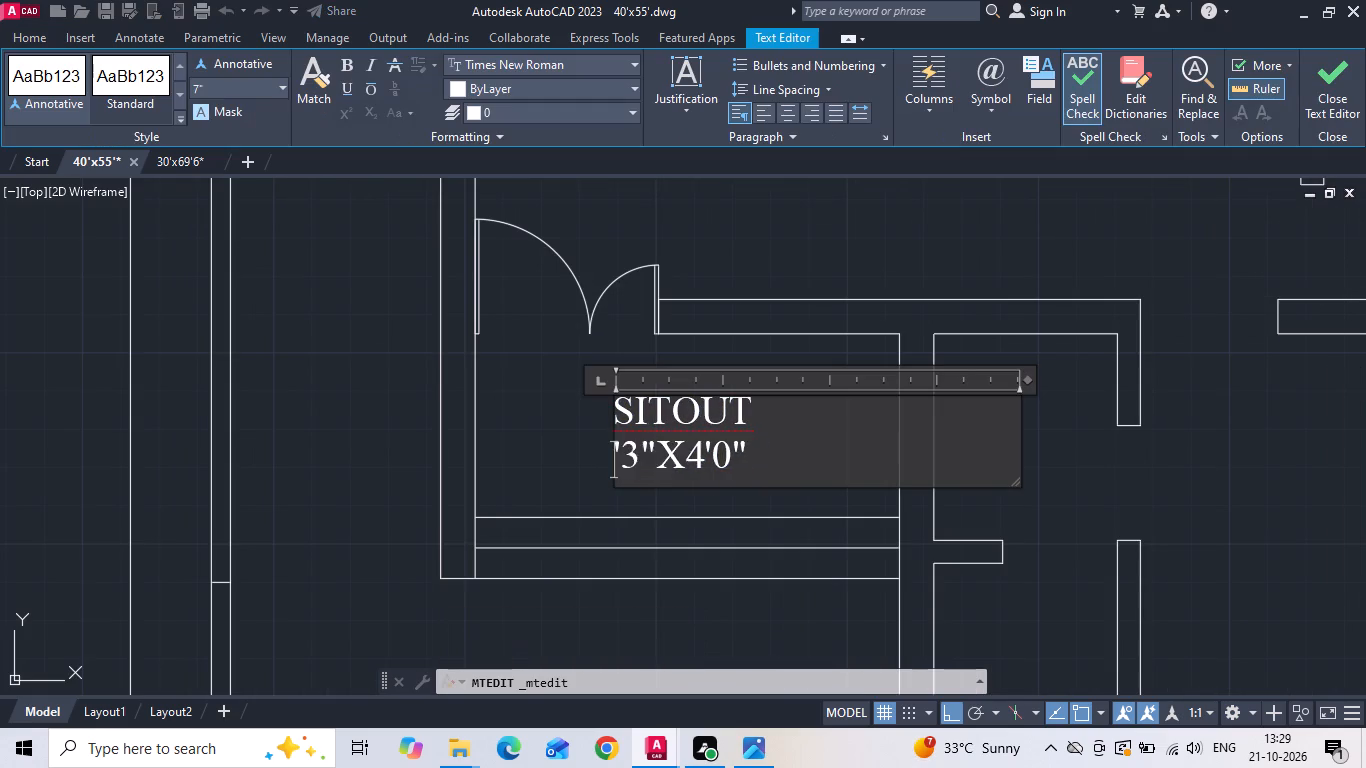
text(10)
scroll(597, 404, down, 1)
click(714, 267)
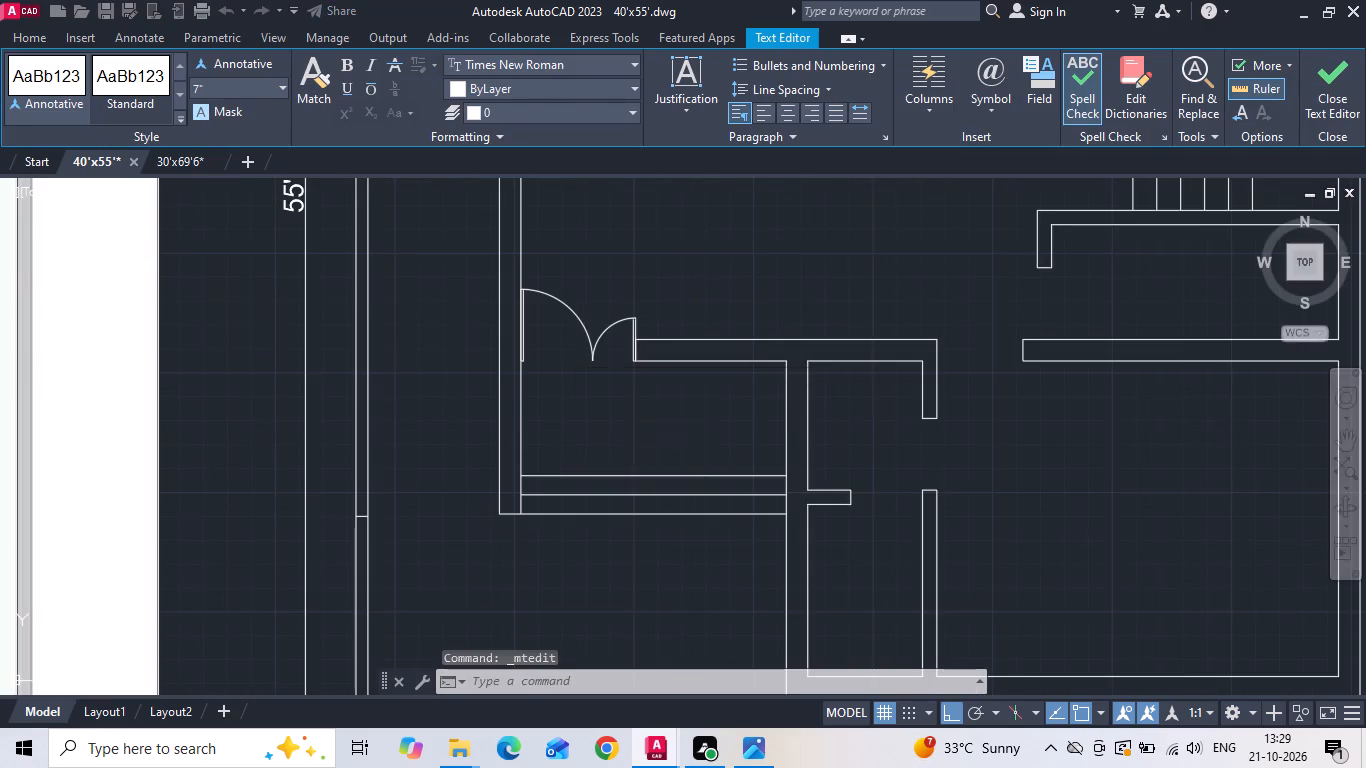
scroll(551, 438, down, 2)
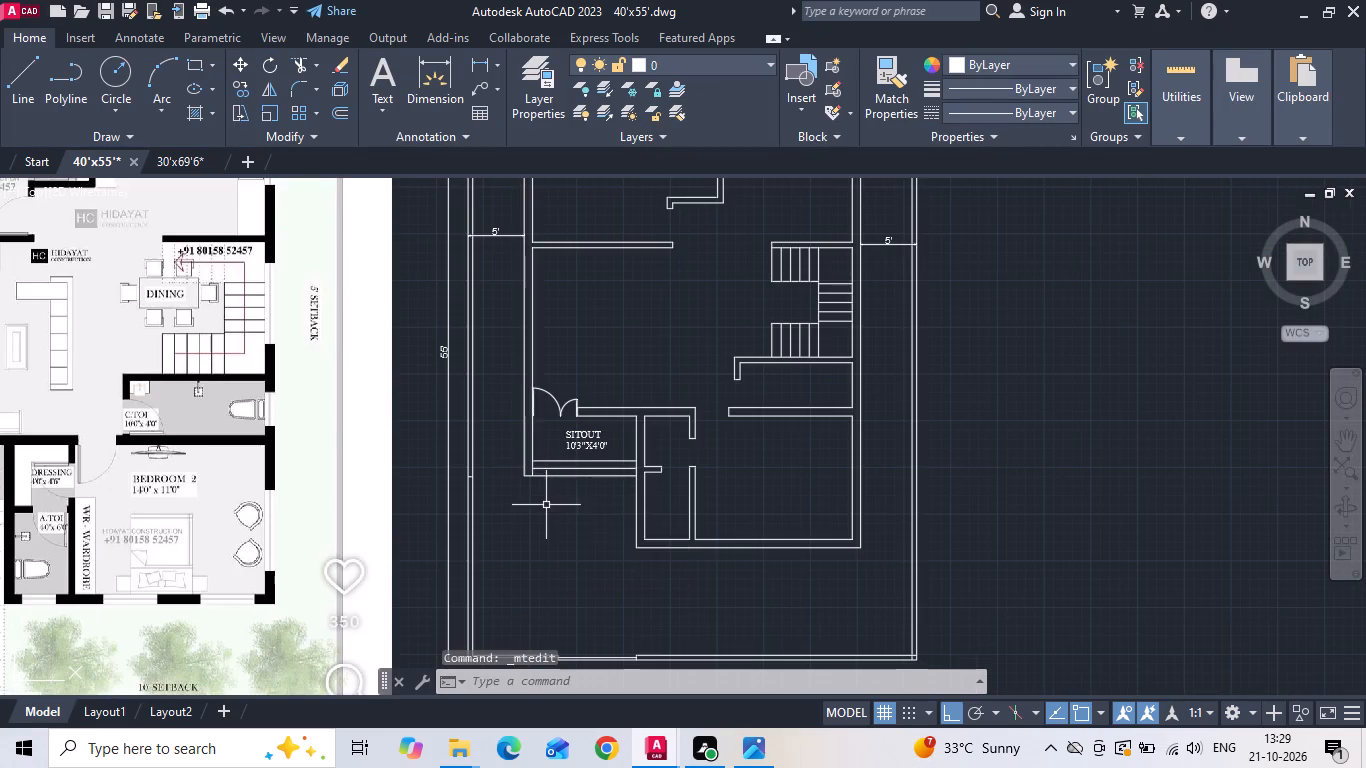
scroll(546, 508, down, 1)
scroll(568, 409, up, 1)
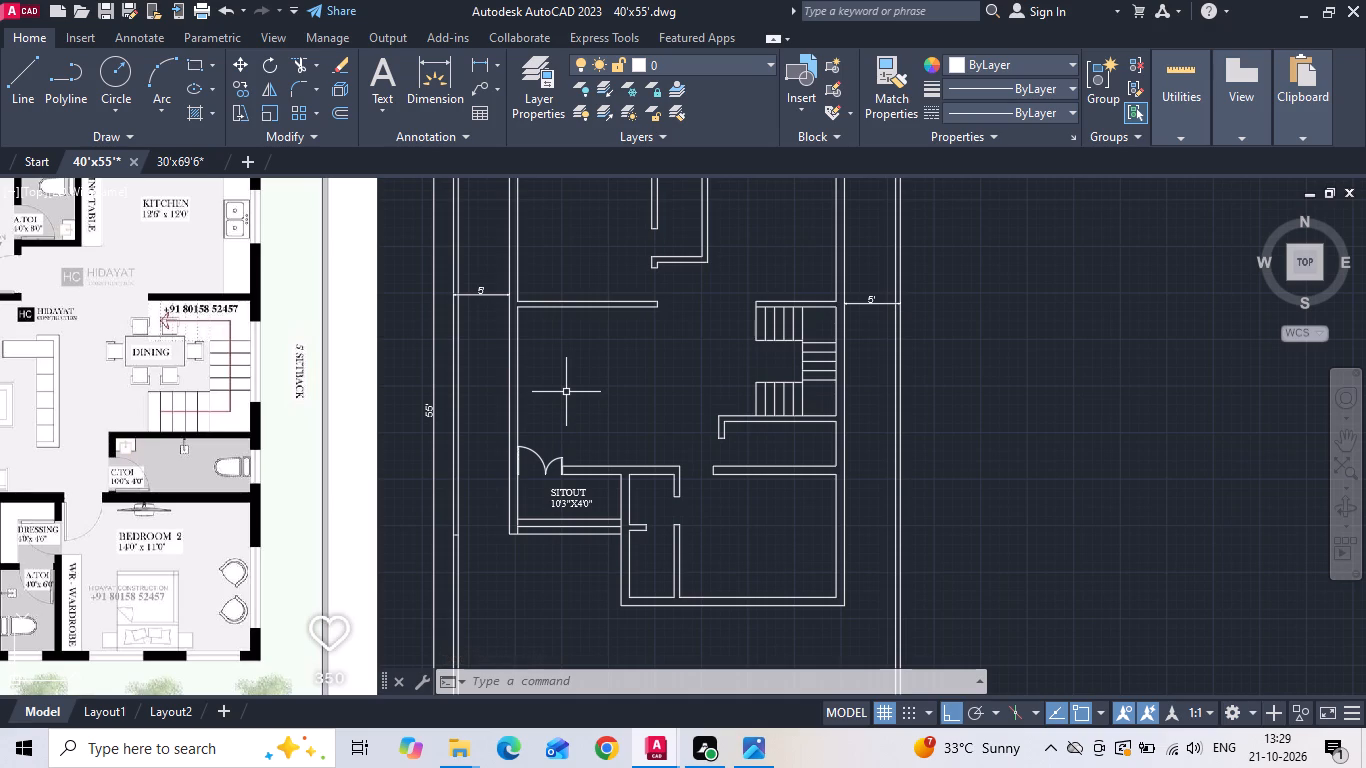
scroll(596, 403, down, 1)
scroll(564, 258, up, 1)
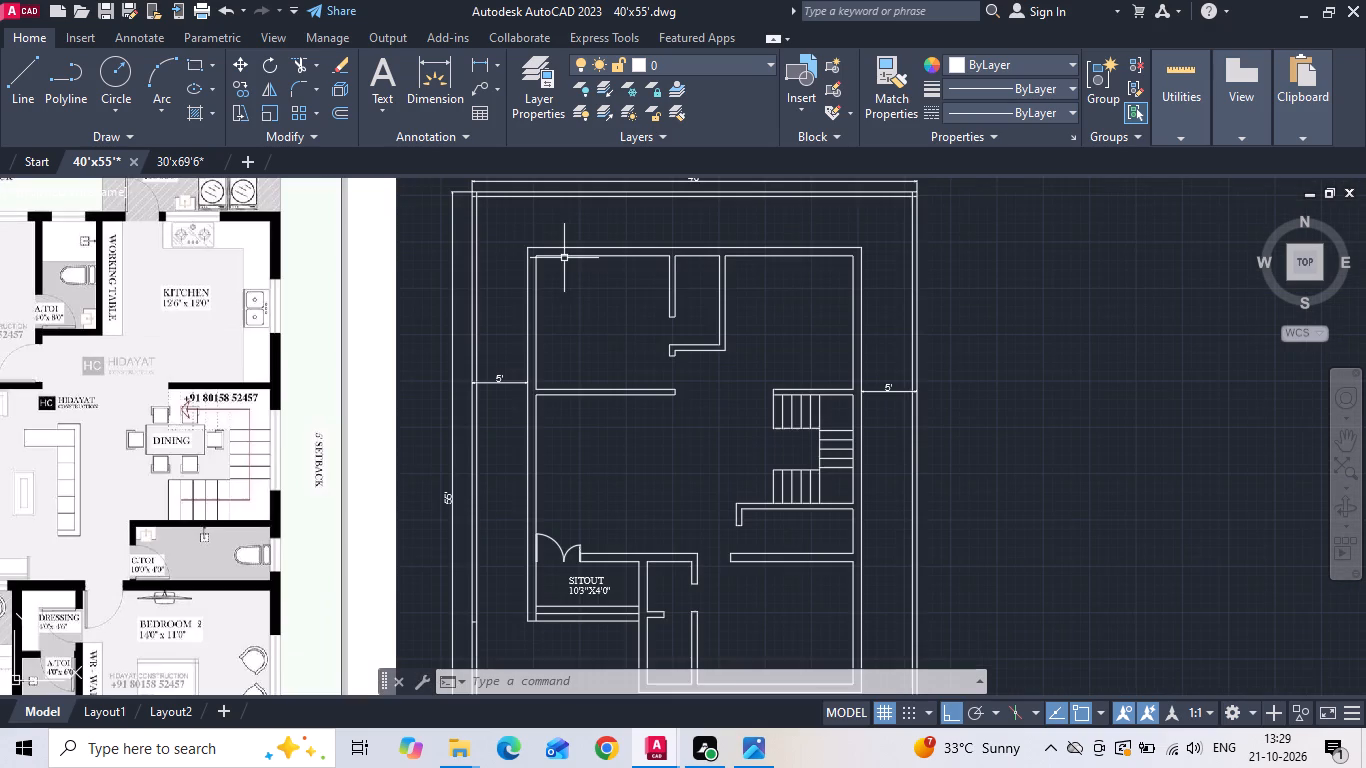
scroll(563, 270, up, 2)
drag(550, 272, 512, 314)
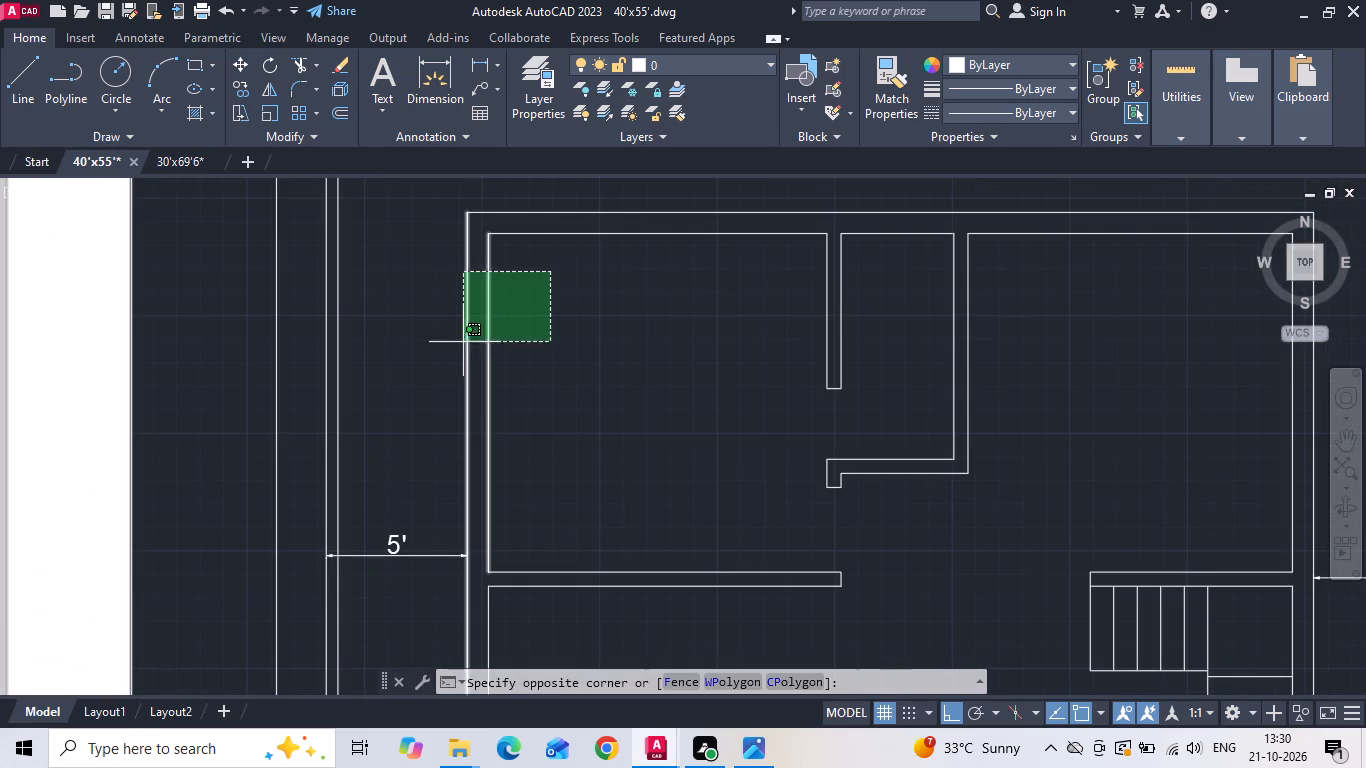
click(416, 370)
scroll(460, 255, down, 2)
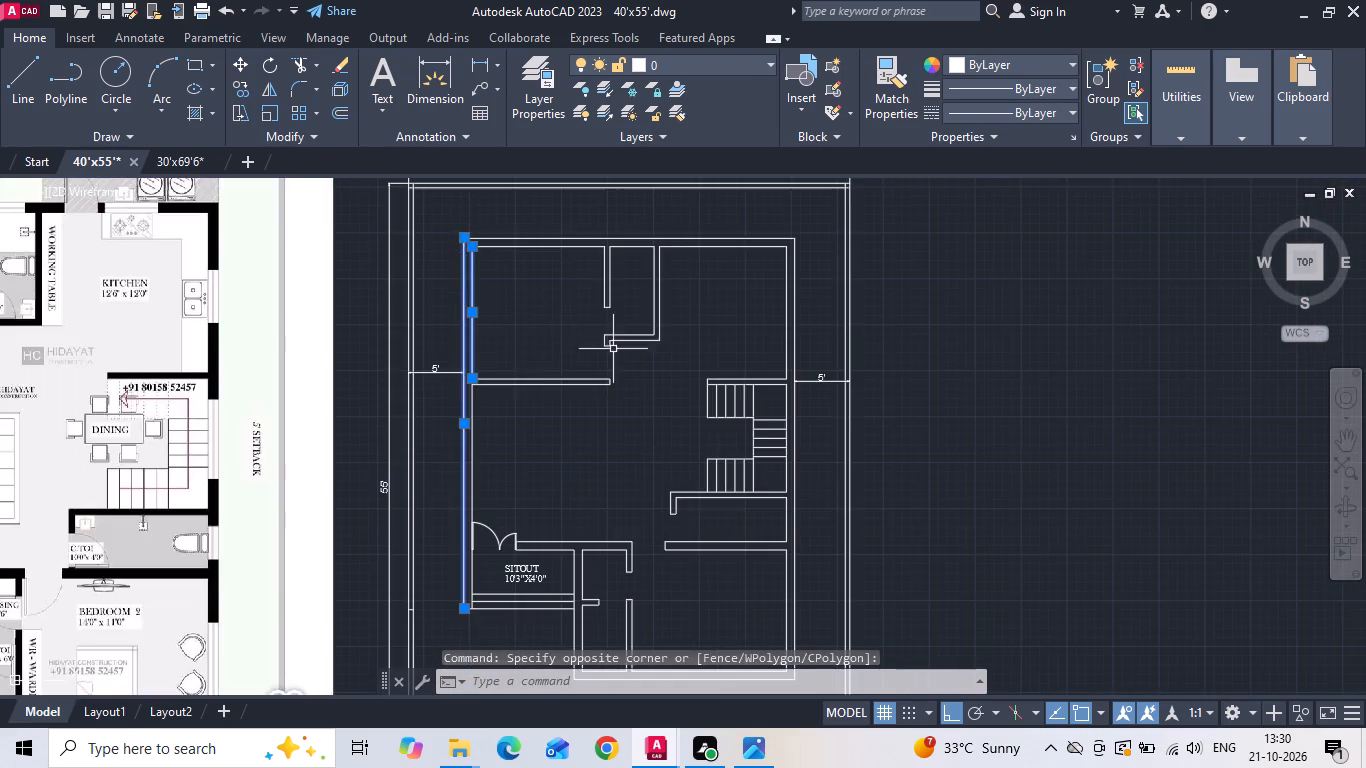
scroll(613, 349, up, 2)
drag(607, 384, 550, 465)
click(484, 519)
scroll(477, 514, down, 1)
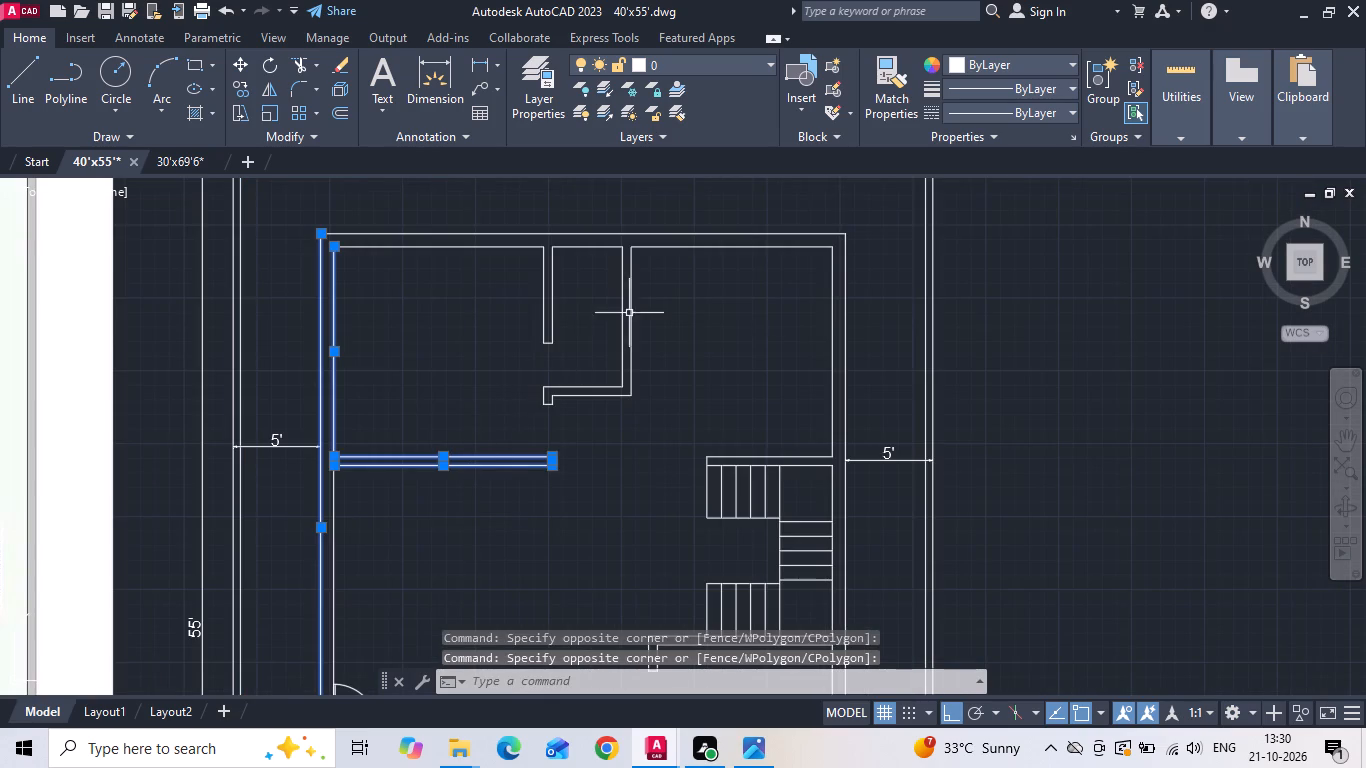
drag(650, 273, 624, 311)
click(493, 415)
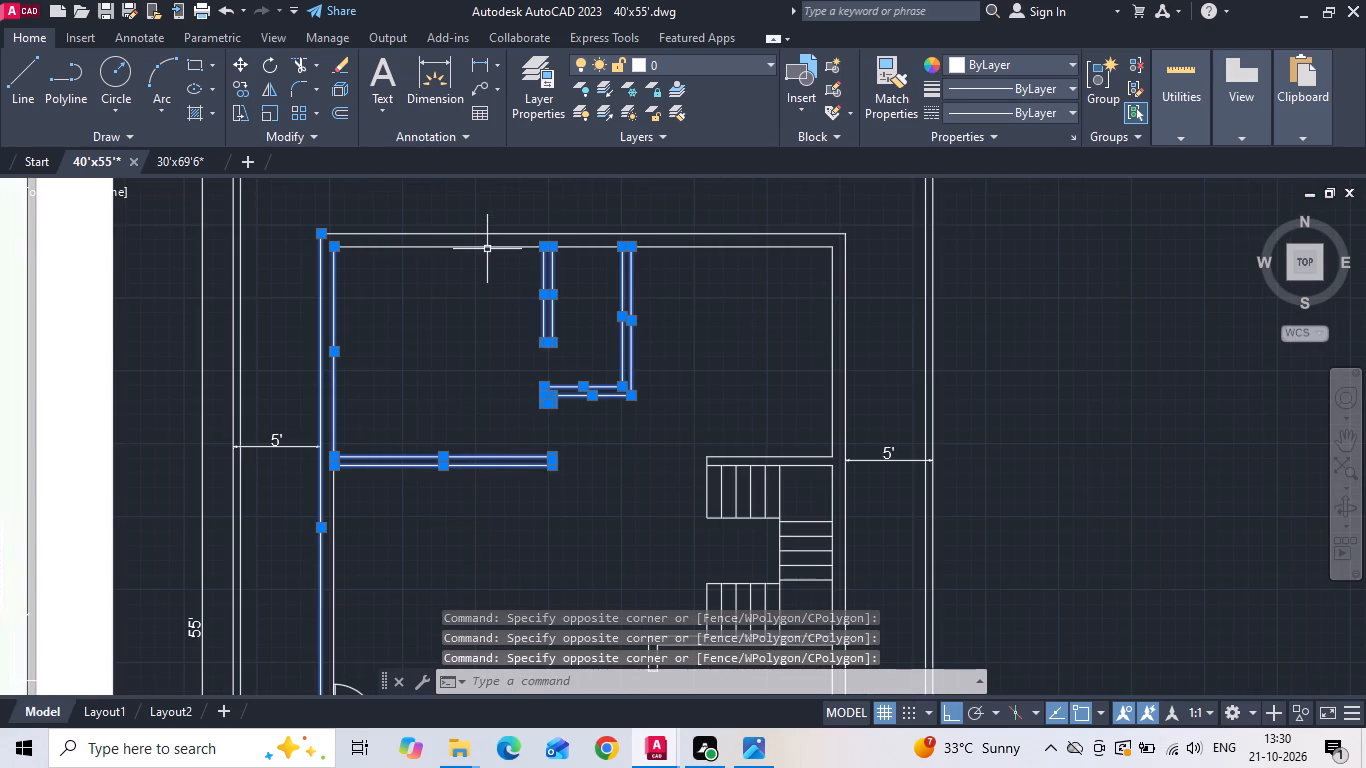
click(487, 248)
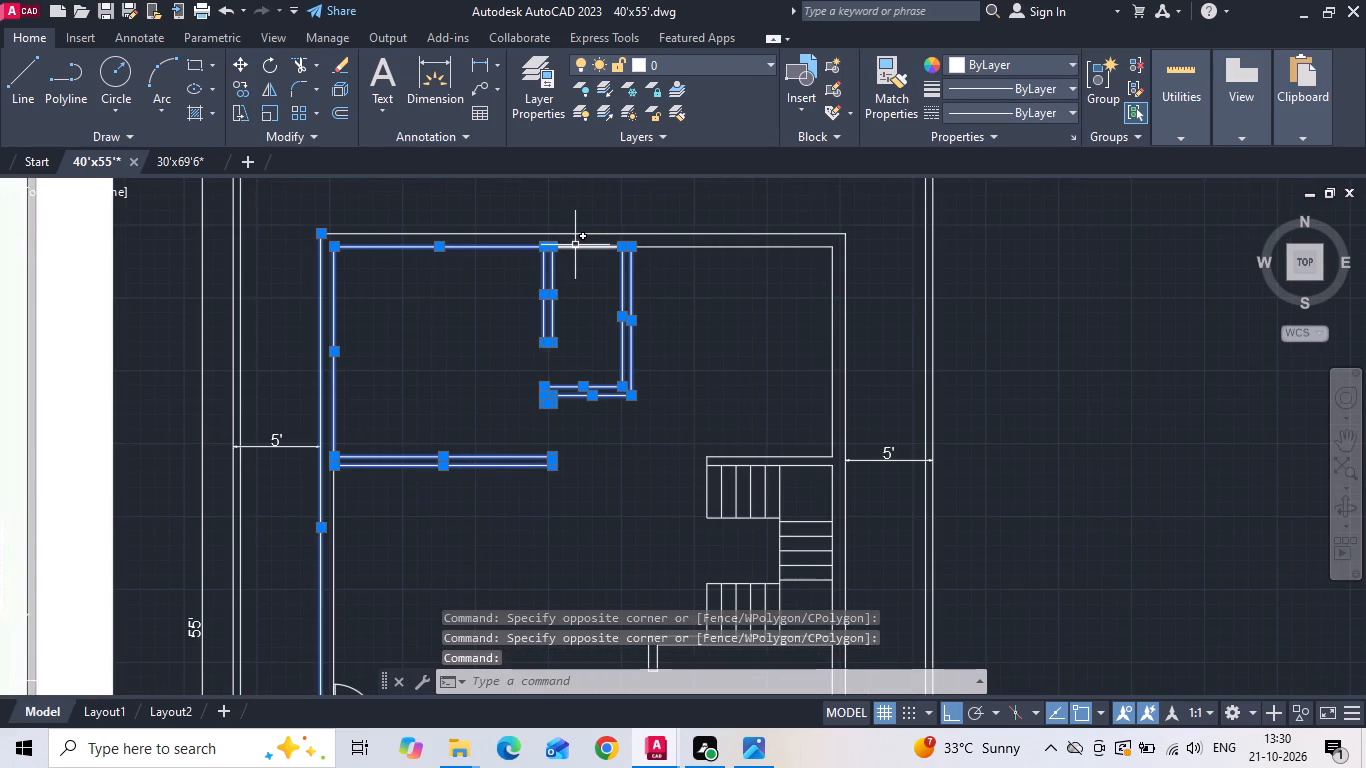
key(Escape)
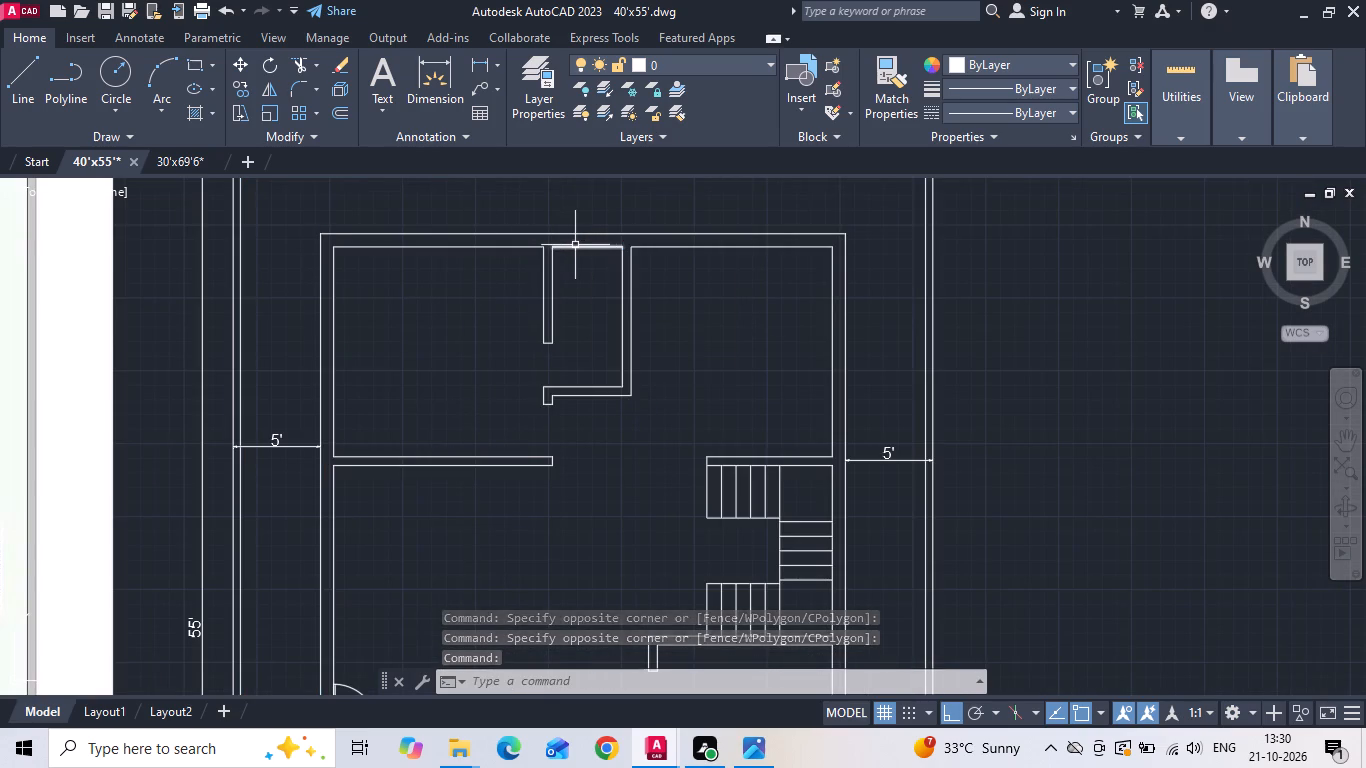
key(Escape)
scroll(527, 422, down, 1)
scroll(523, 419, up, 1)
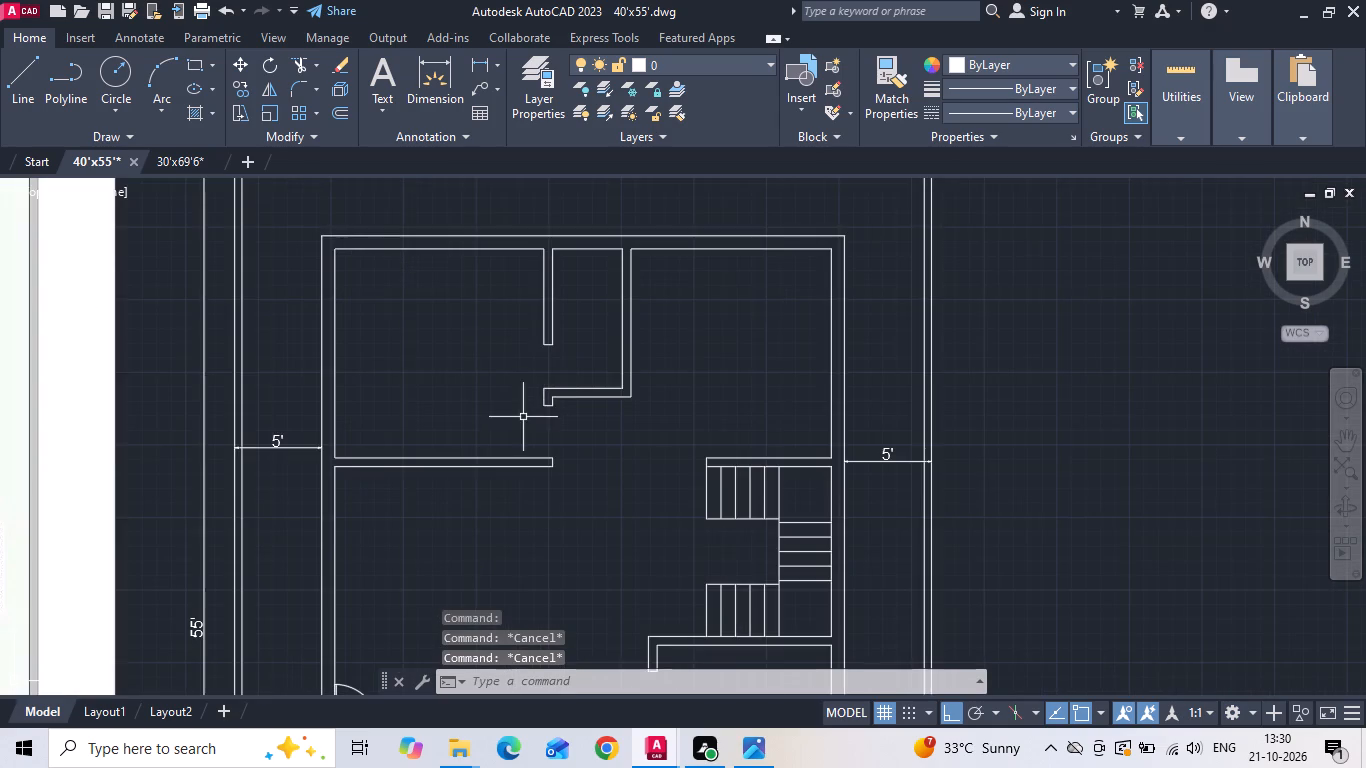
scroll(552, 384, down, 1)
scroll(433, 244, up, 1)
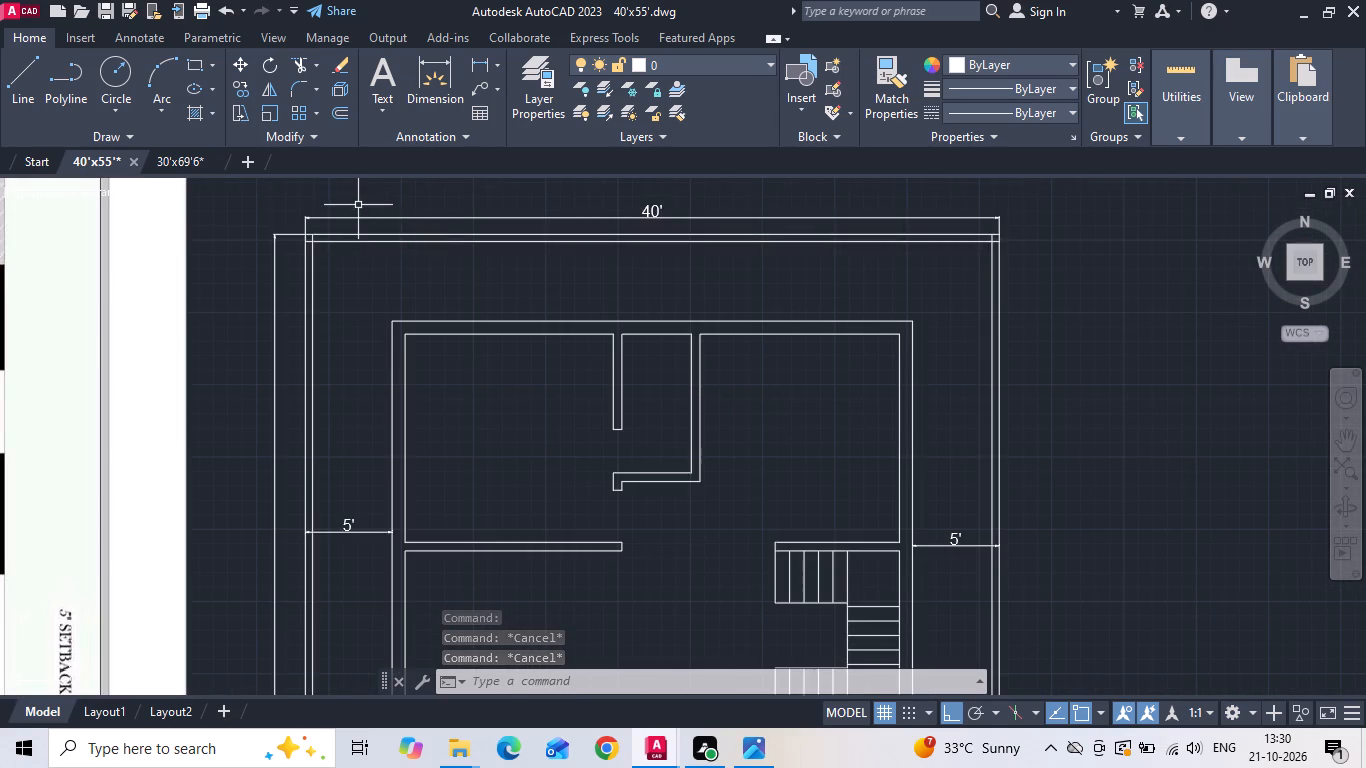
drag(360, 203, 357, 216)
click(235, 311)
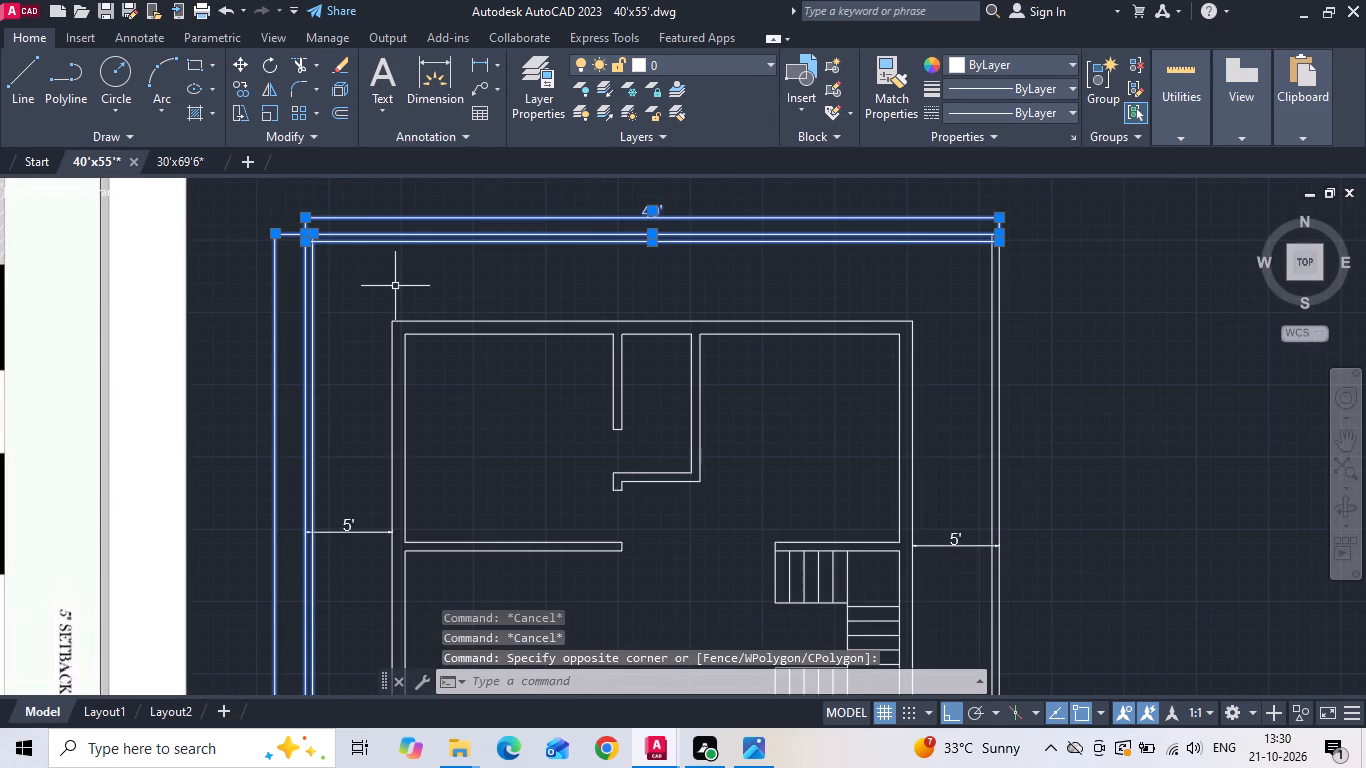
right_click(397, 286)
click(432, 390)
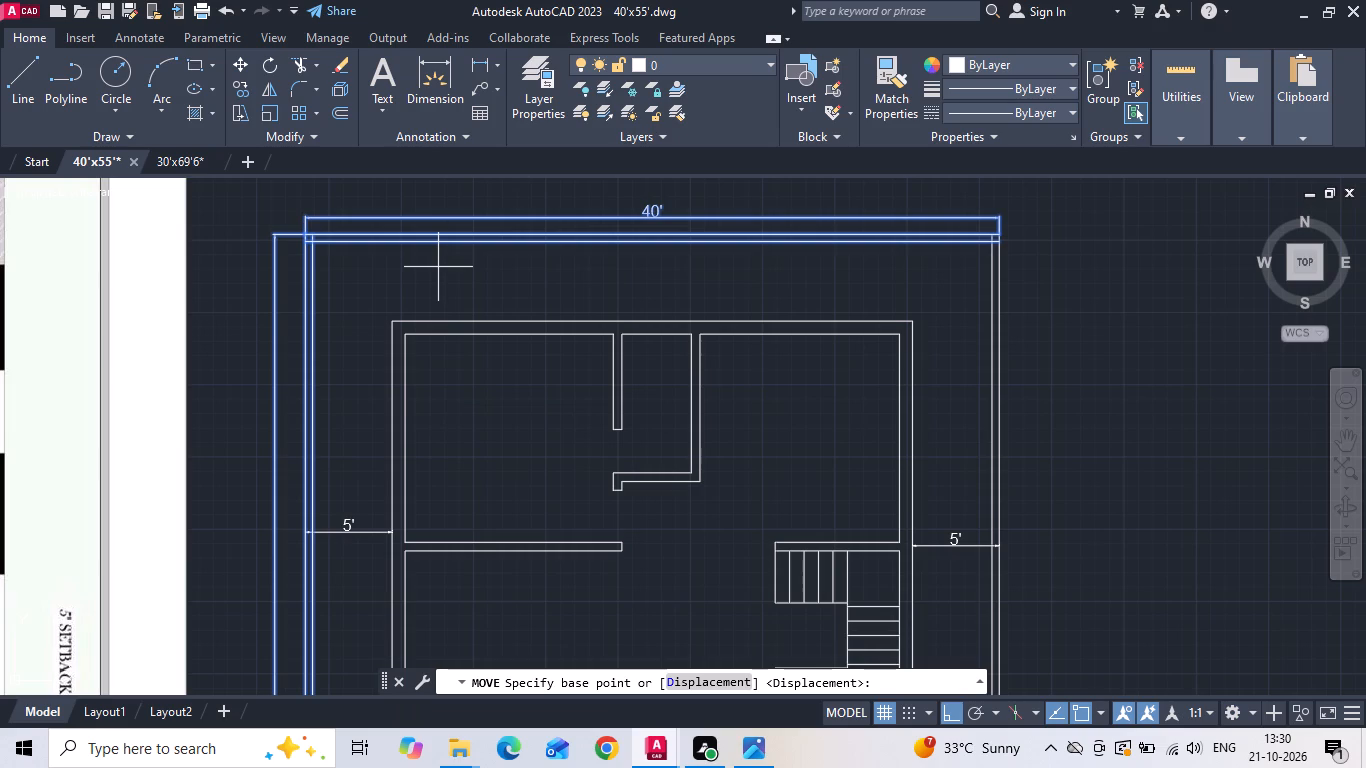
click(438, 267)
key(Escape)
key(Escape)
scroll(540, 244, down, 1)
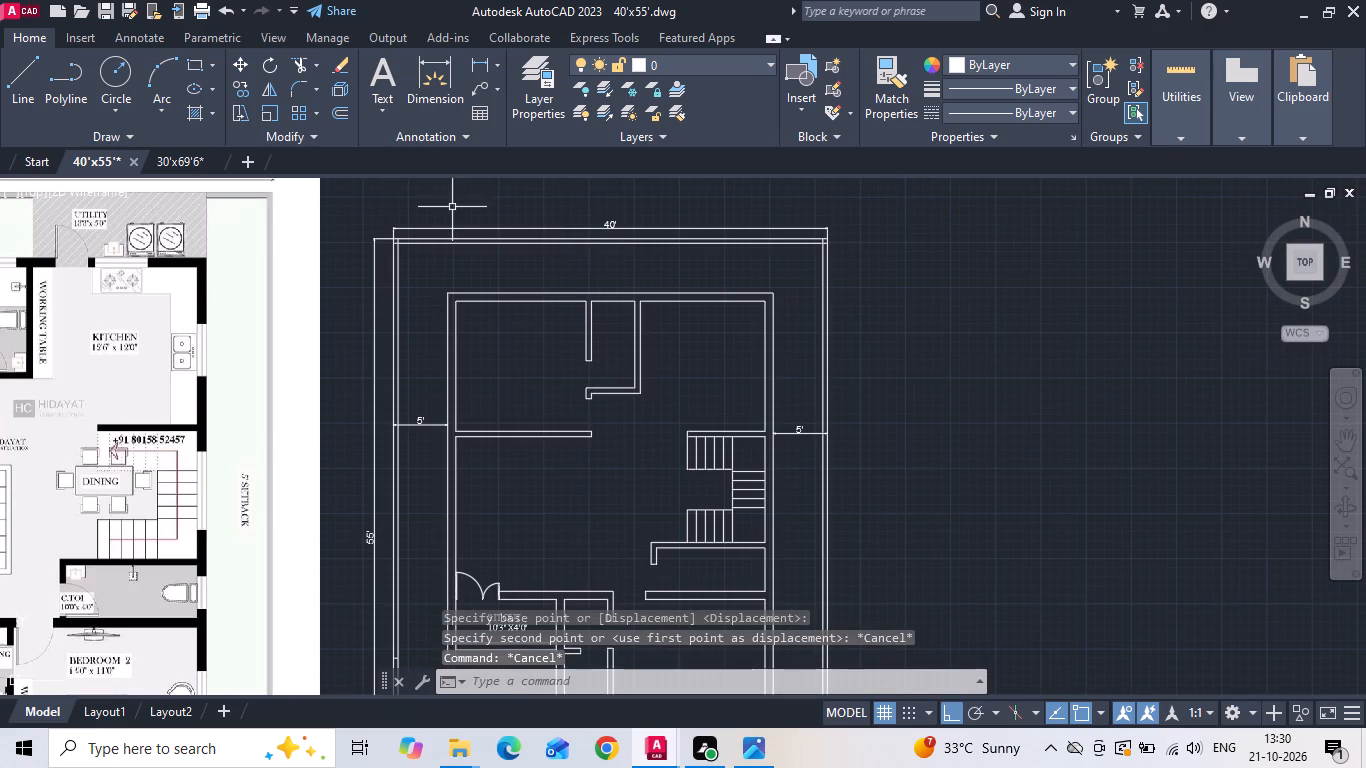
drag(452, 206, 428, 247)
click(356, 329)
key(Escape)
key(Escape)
Move the plot boundary lines with their 40' and 55' dimensions 12" east, leaving the house walls in place.
drag(429, 214, 395, 258)
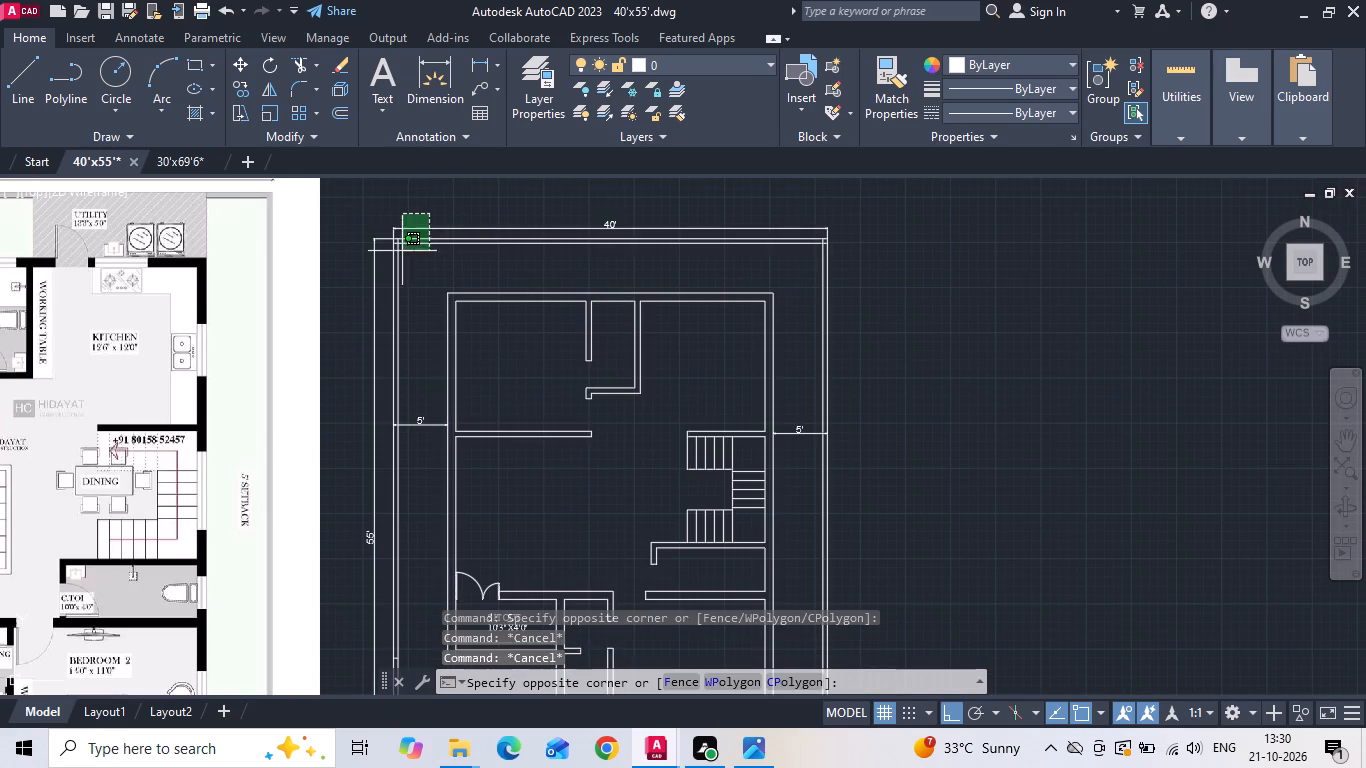
drag(365, 283, 383, 289)
drag(877, 305, 826, 345)
click(809, 353)
scroll(781, 193, down, 1)
scroll(732, 410, up, 1)
middle_drag(726, 383, 729, 229)
drag(687, 497, 674, 522)
click(374, 587)
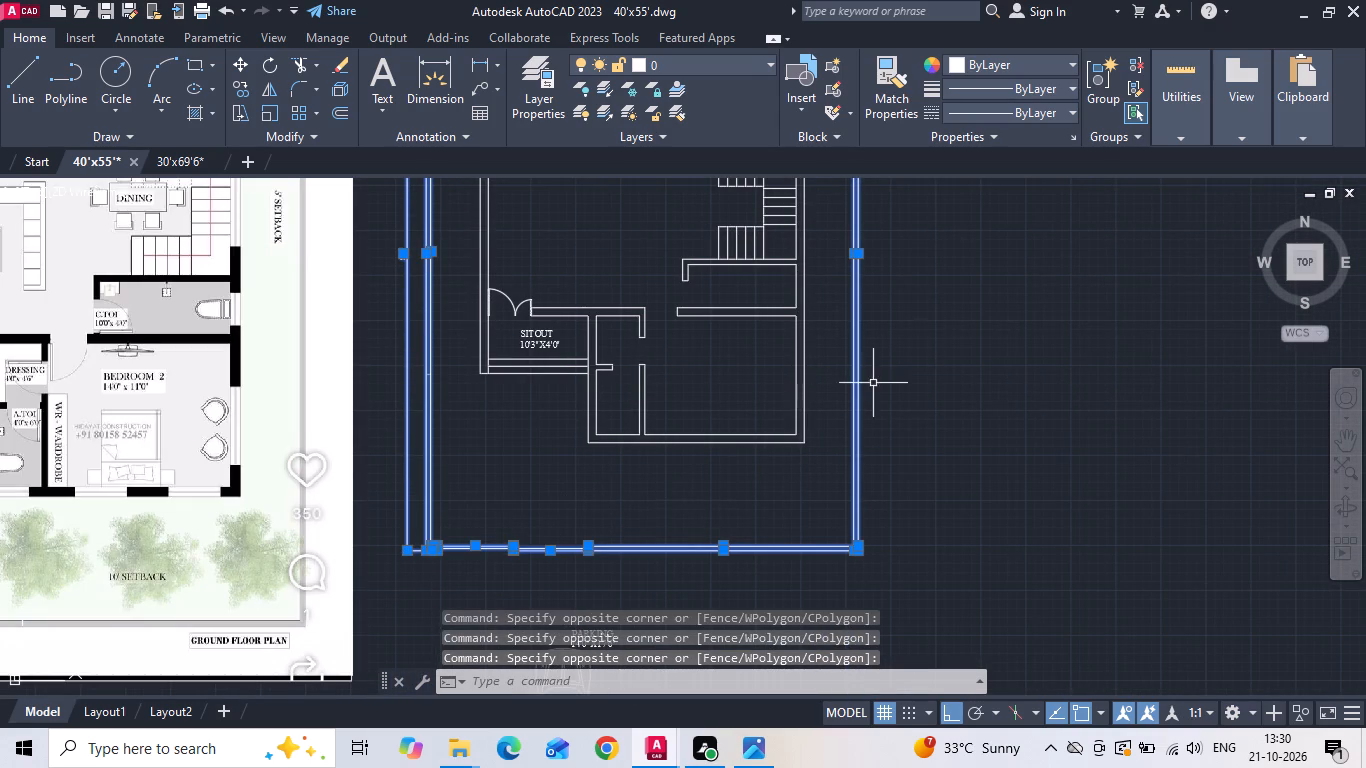
right_click(986, 354)
click(1014, 394)
drag(985, 405, 986, 406)
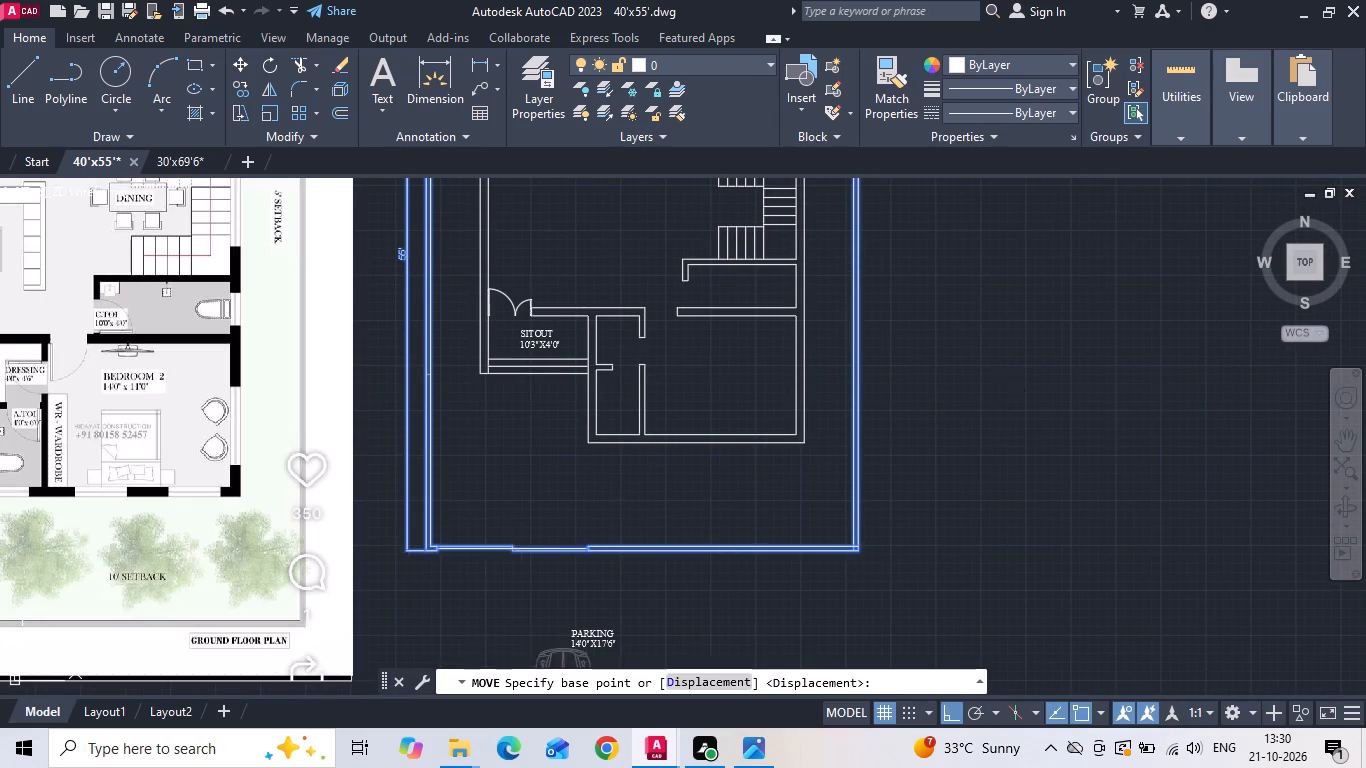
drag(986, 406, 996, 407)
key(1)
key(2)
key(space)
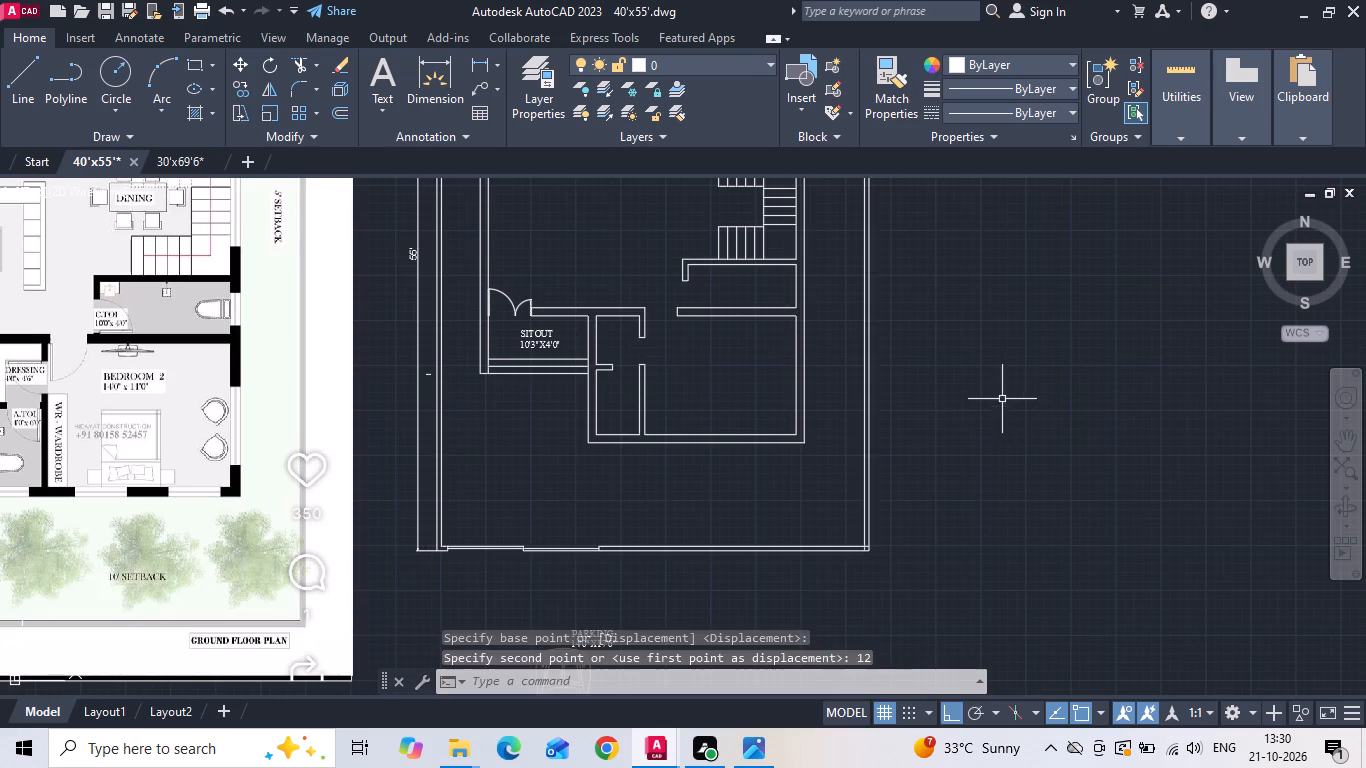
Delete the short stray line beside the west boundary, near the sitout.
scroll(410, 371, up, 3)
drag(489, 358, 483, 380)
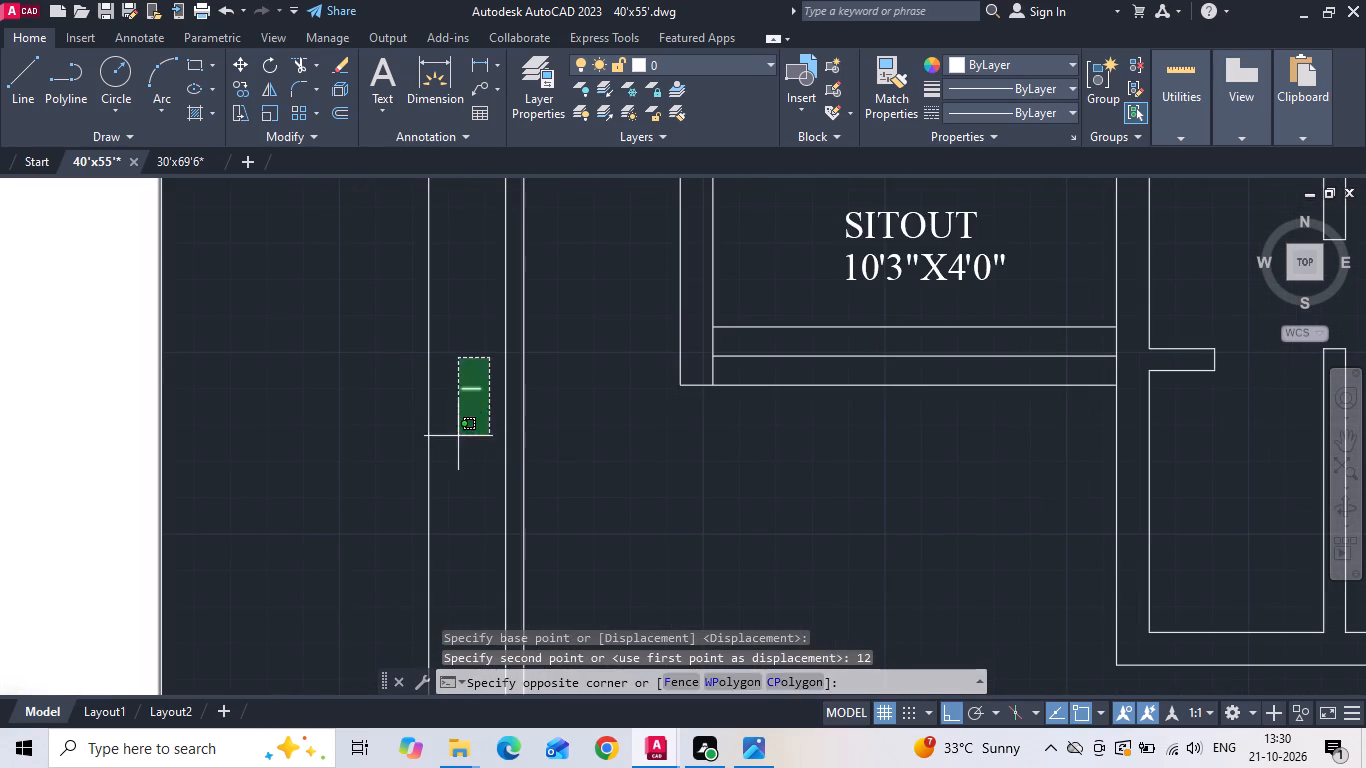
click(458, 437)
key(Delete)
Measure the west setback from the sitout's side wall to the boundary's inner and outer lines with temporary linear dimensions.
scroll(449, 443, down, 2)
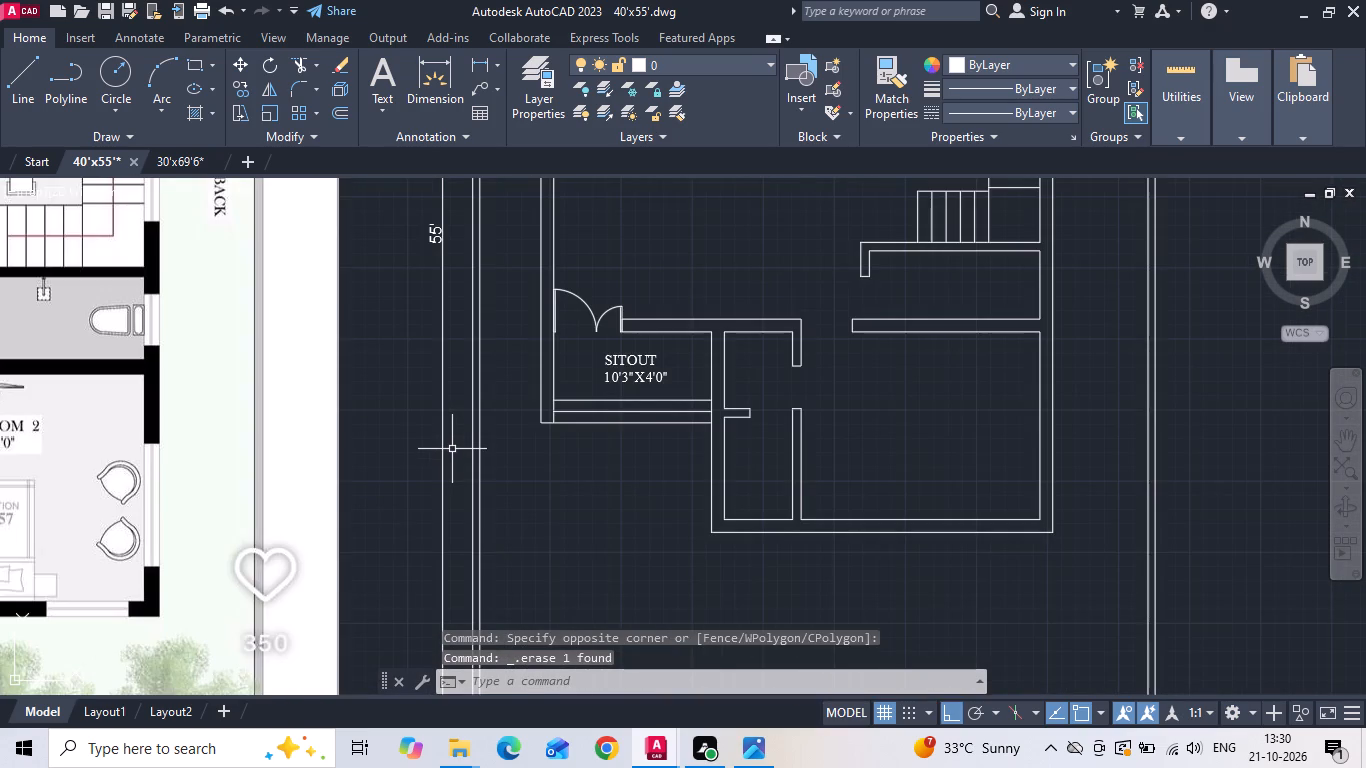
click(484, 64)
scroll(536, 338, up, 1)
click(534, 323)
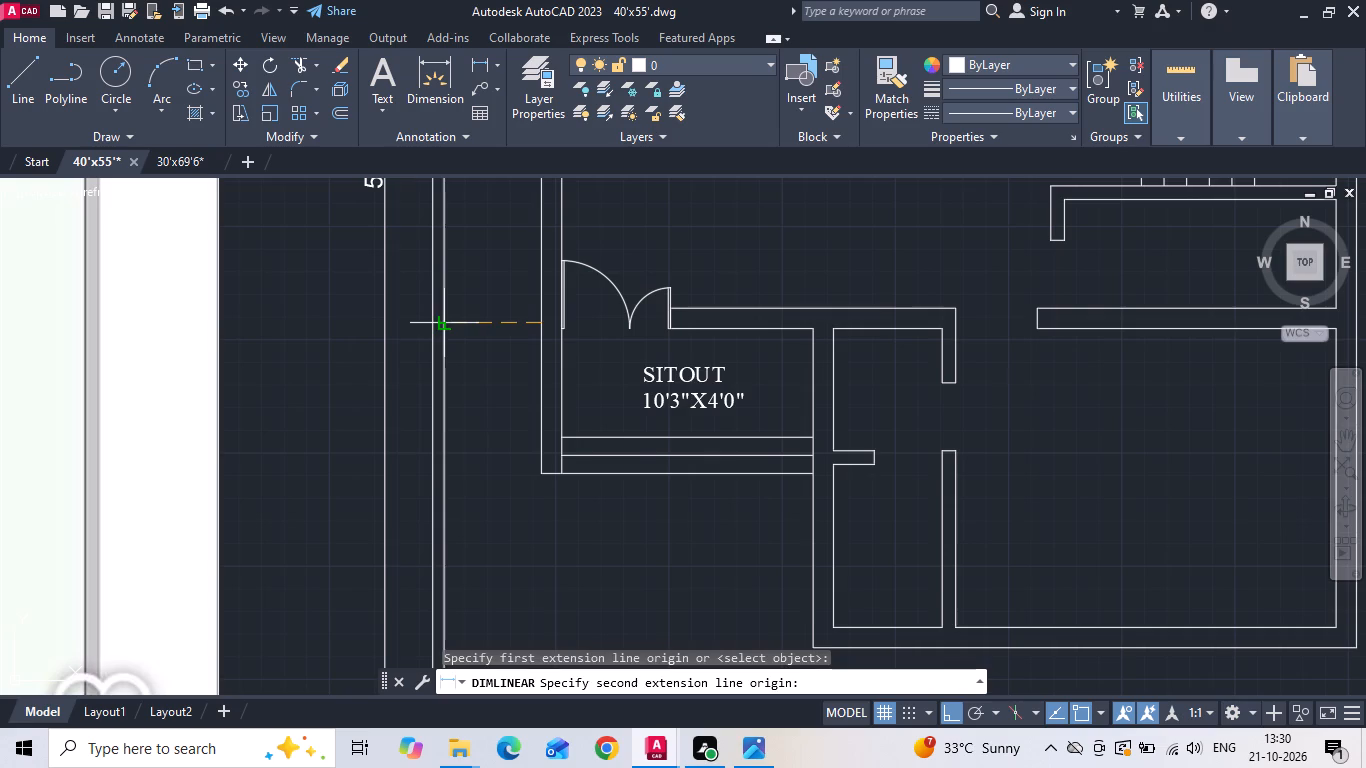
click(446, 327)
key(Escape)
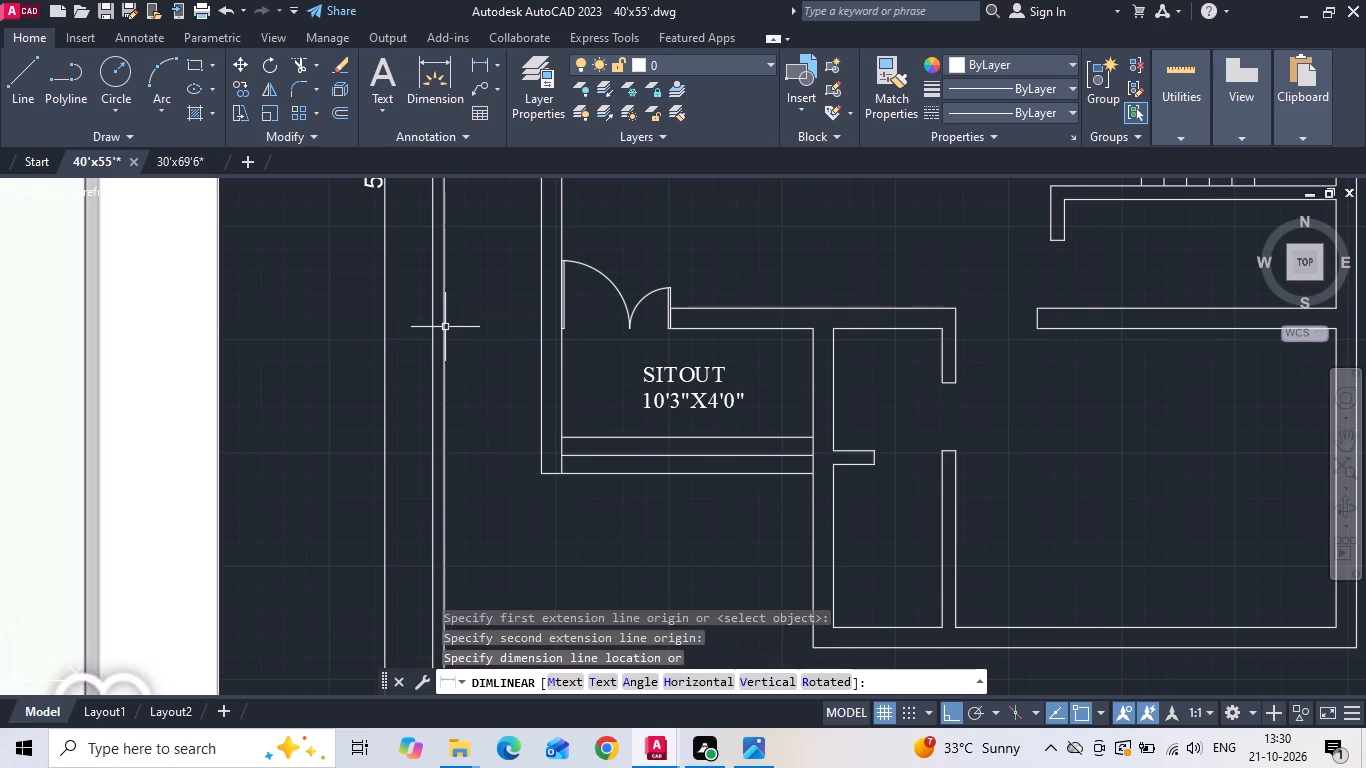
key(space)
click(432, 343)
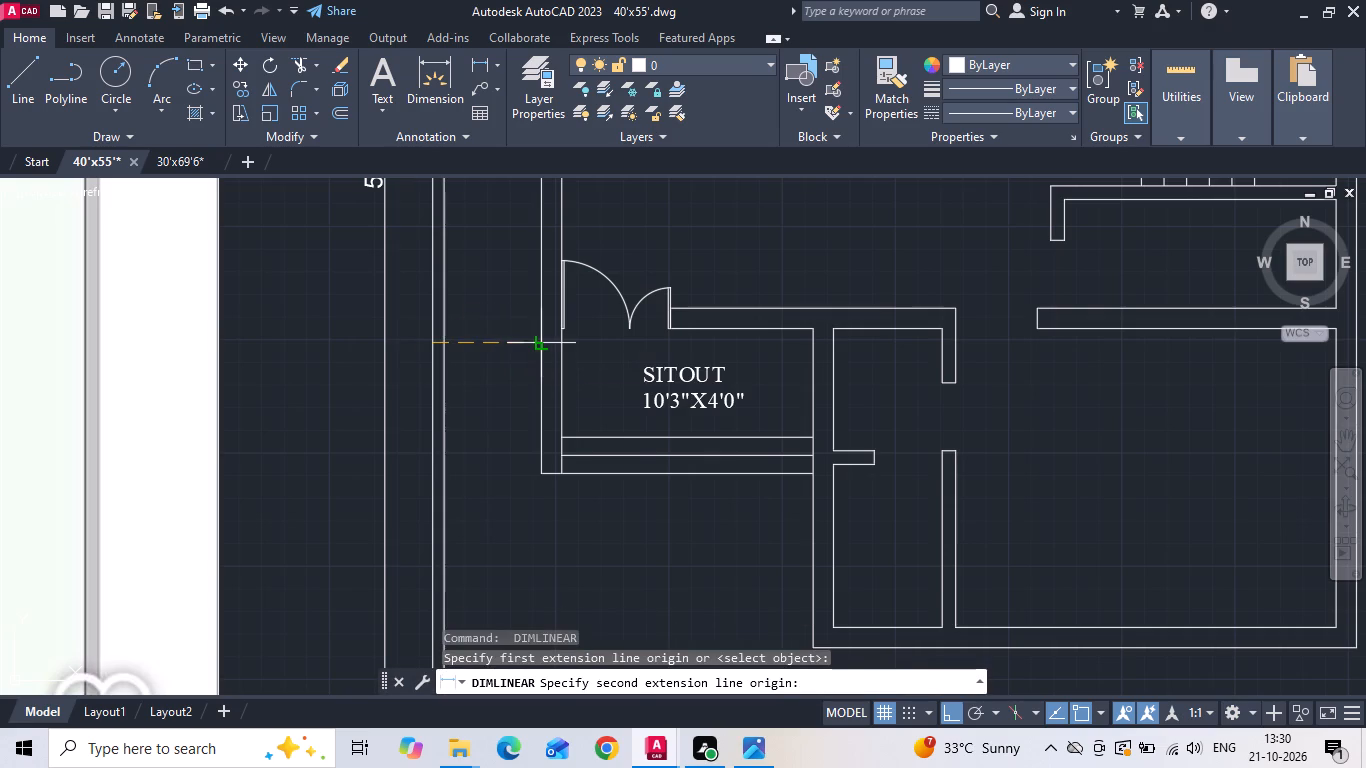
click(540, 341)
key(Escape)
Move the east outer walls, stair, common toilet walls and the bedroom 2 block walls 12" east.
scroll(512, 373, down, 3)
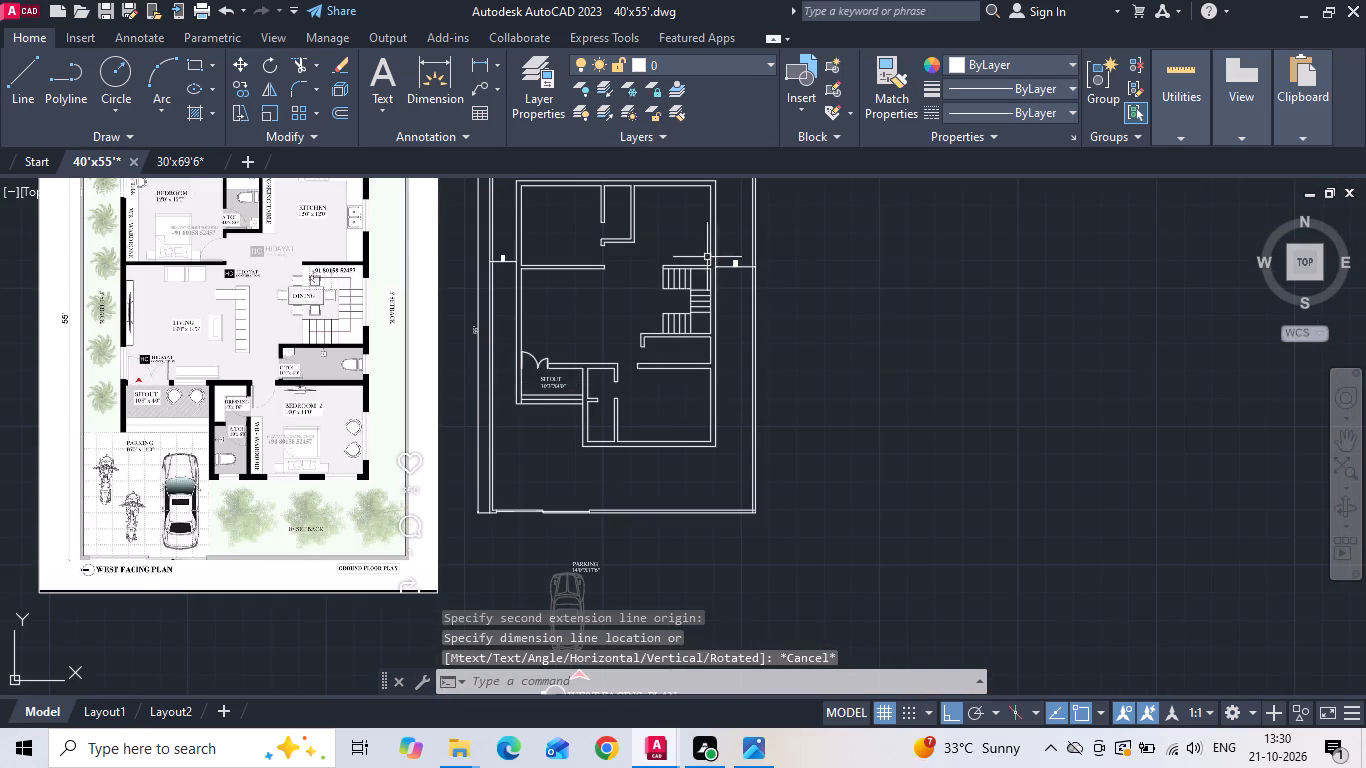
scroll(730, 243, up, 3)
scroll(697, 378, down, 1)
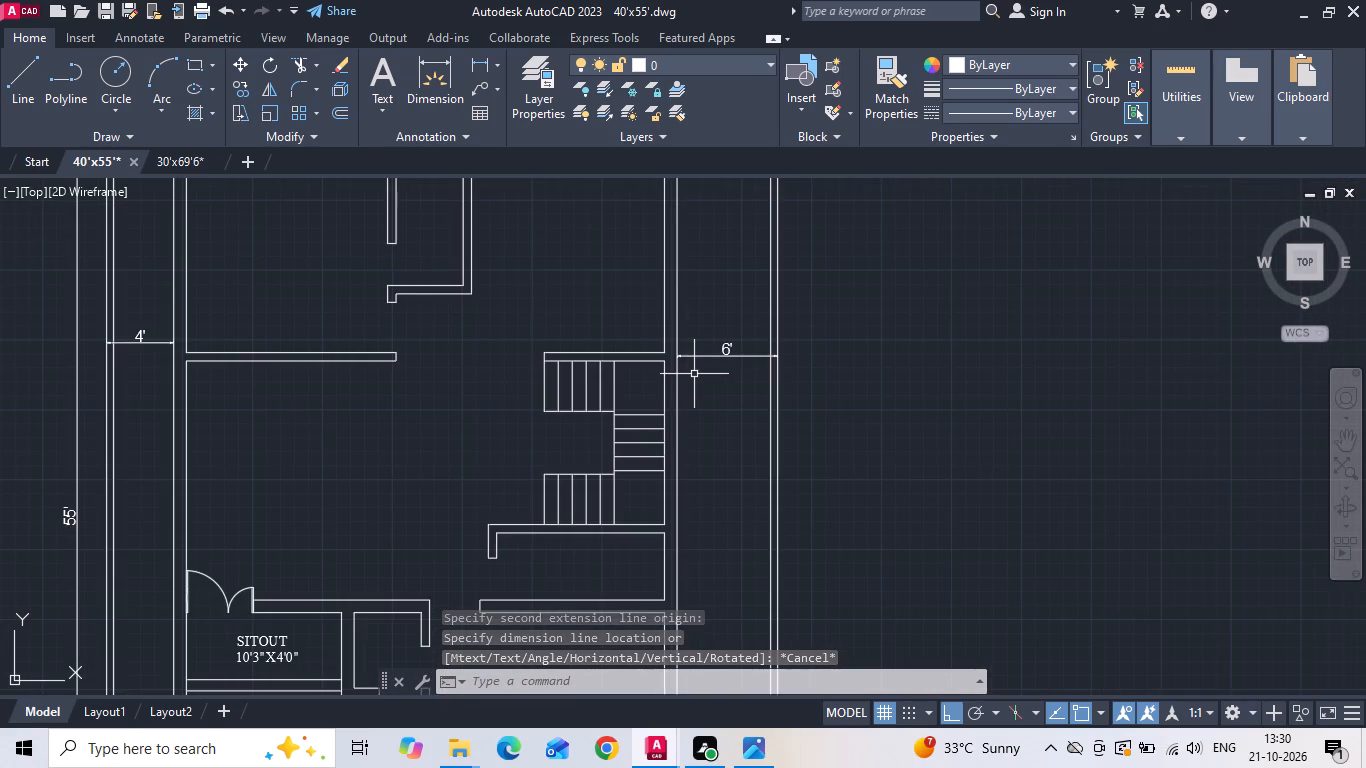
middle_drag(679, 284, 679, 397)
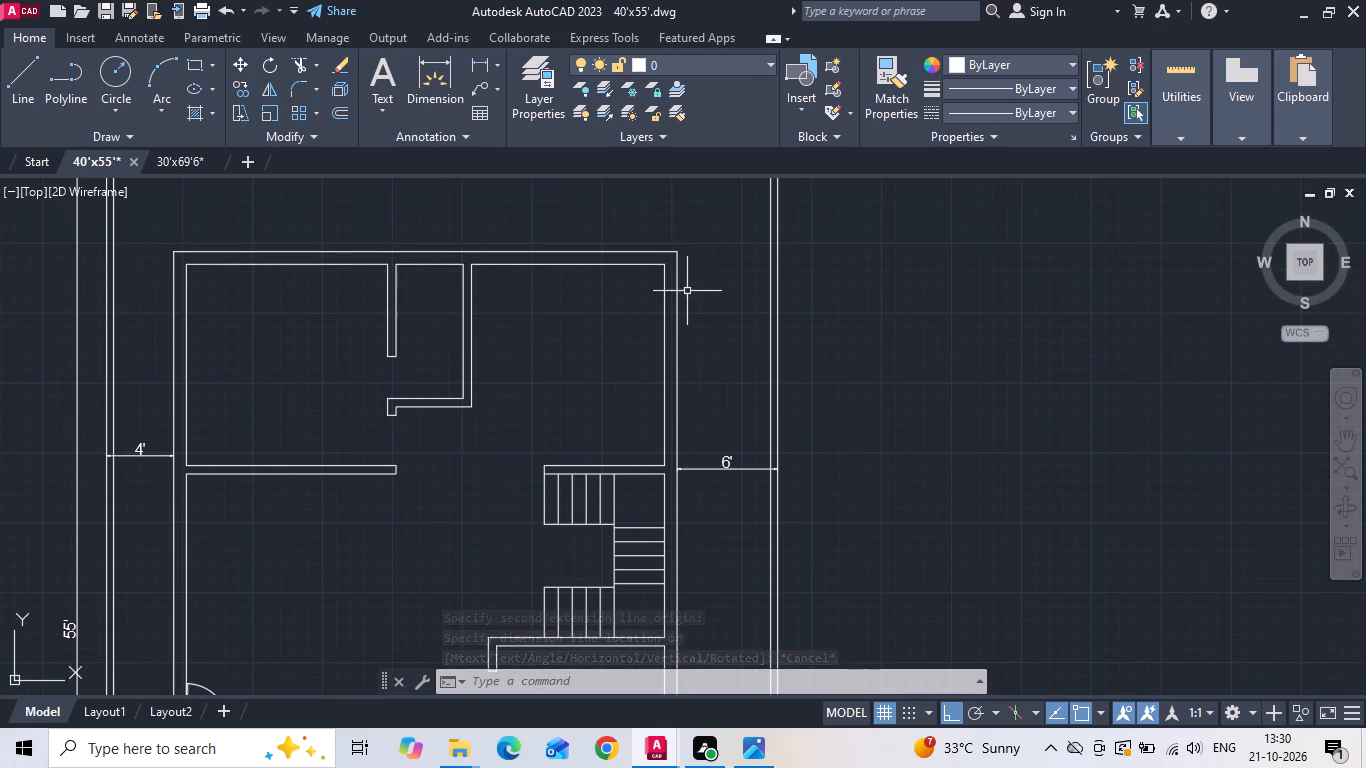
drag(691, 305, 673, 326)
middle_drag(536, 523, 546, 337)
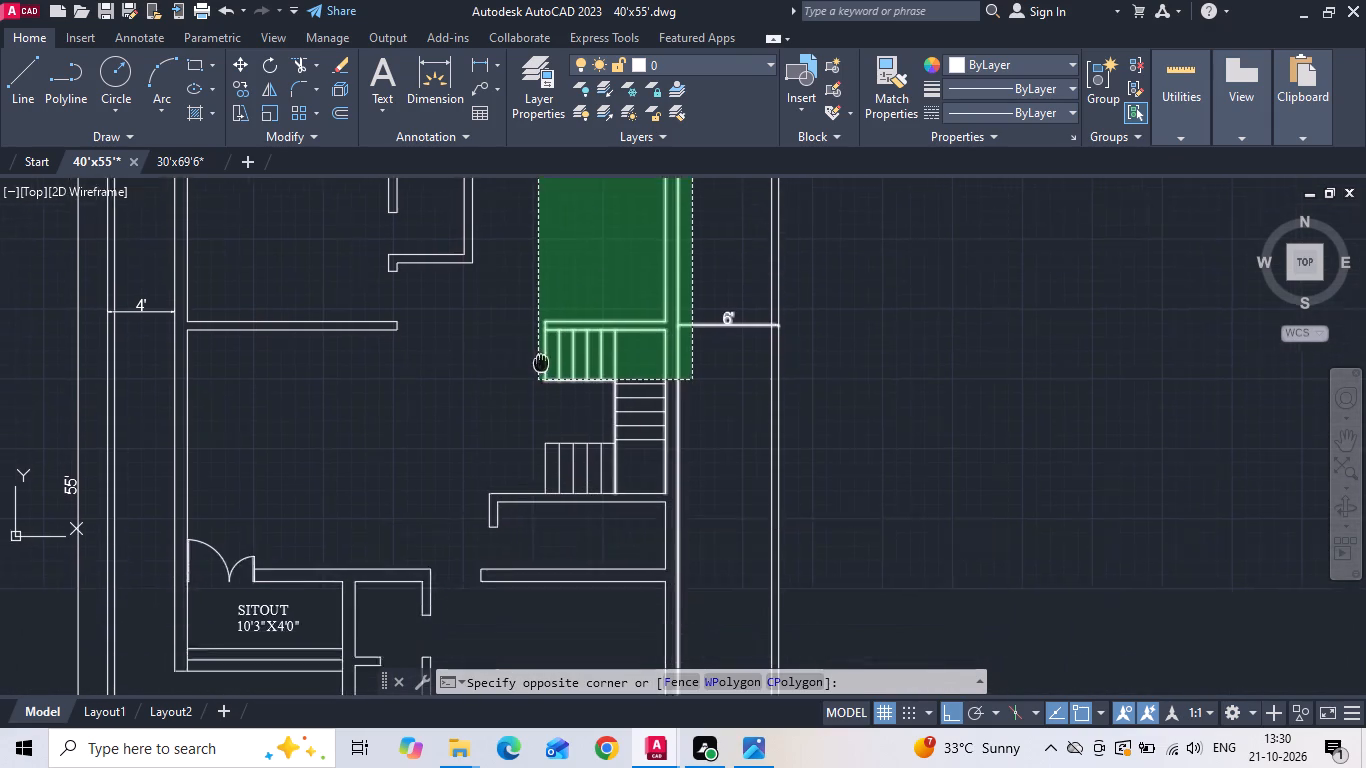
middle_drag(546, 337, 563, 270)
click(547, 522)
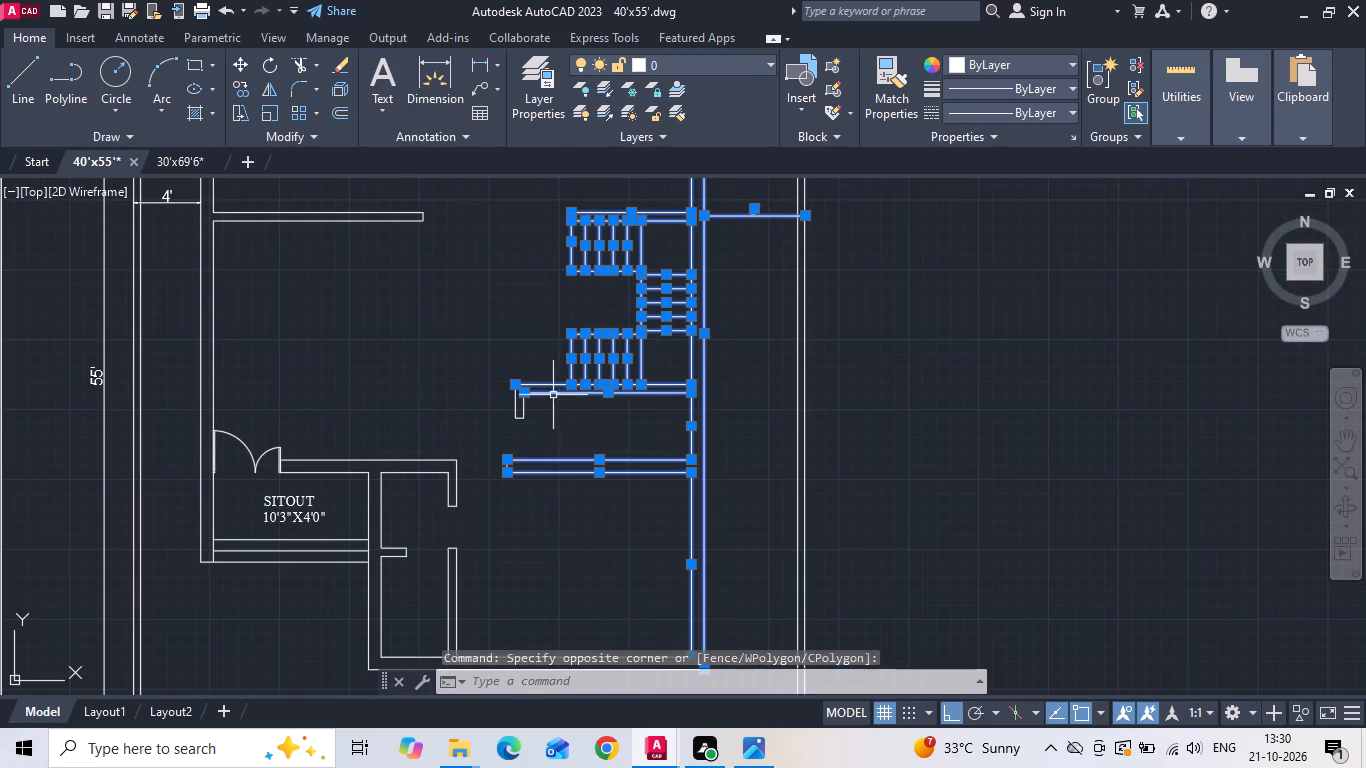
drag(550, 351, 522, 407)
middle_drag(465, 535, 556, 322)
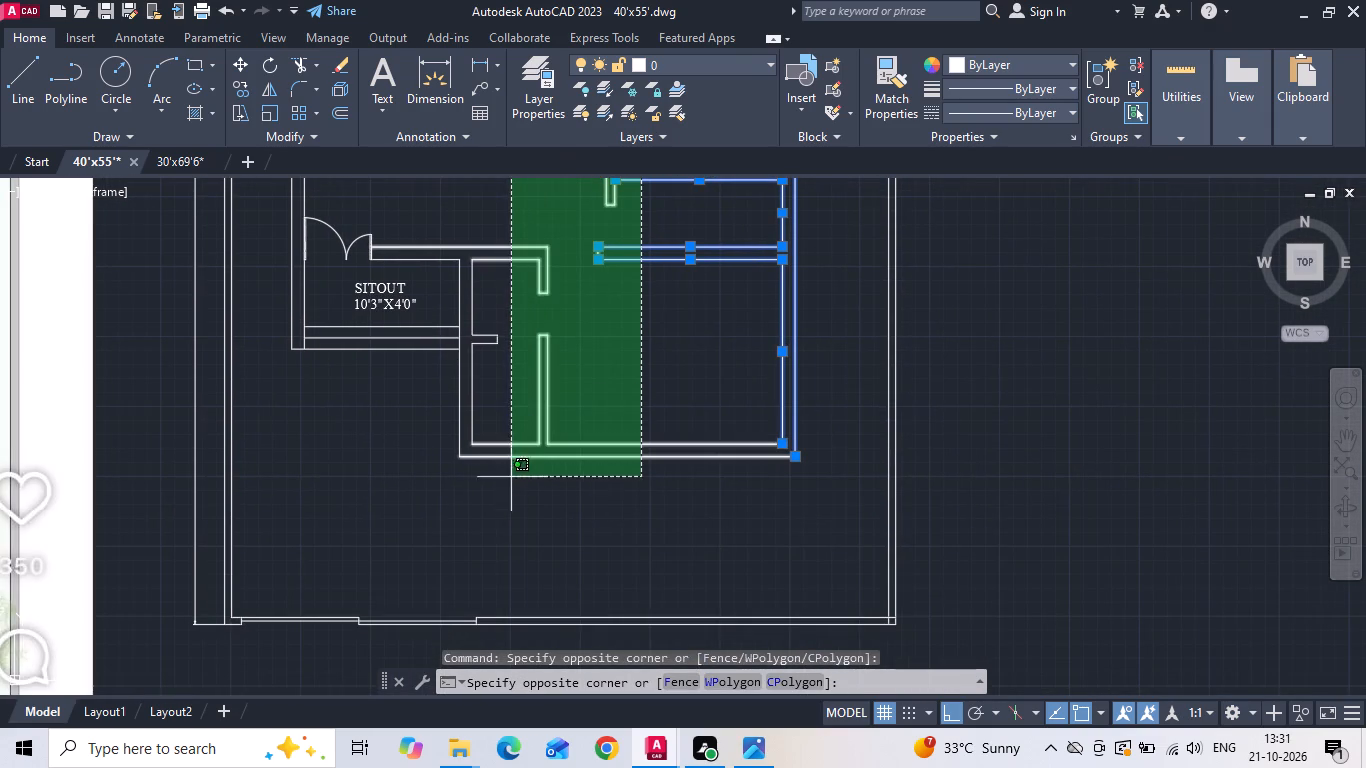
click(466, 564)
scroll(393, 246, up, 1)
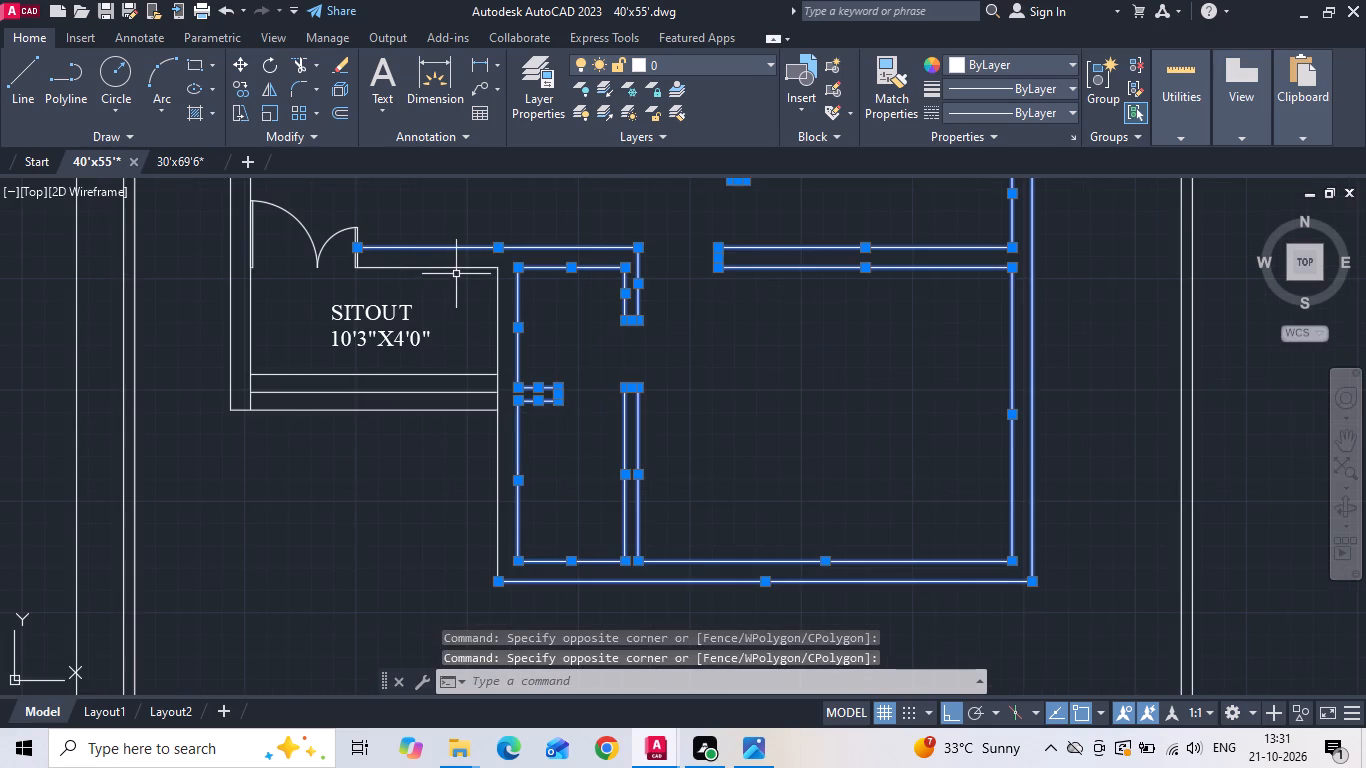
click(500, 291)
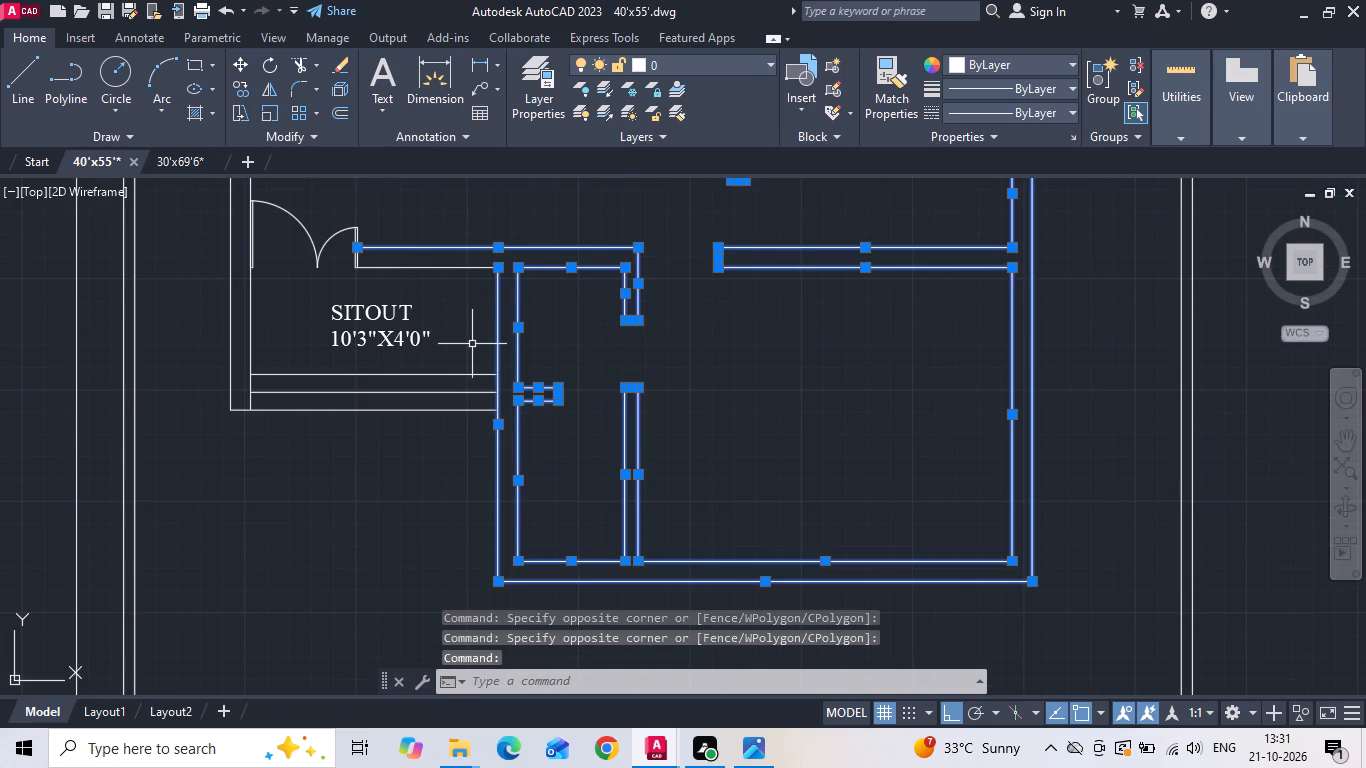
right_click(665, 343)
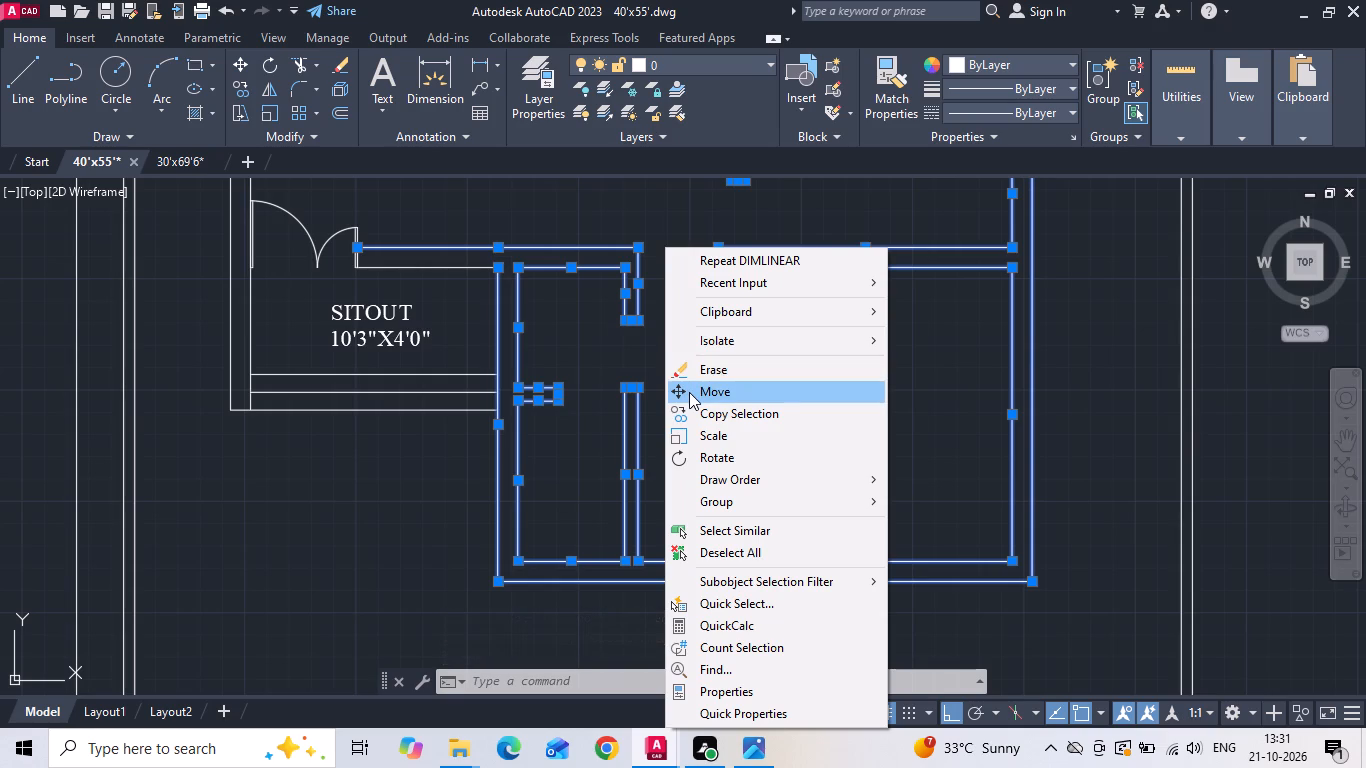
click(689, 392)
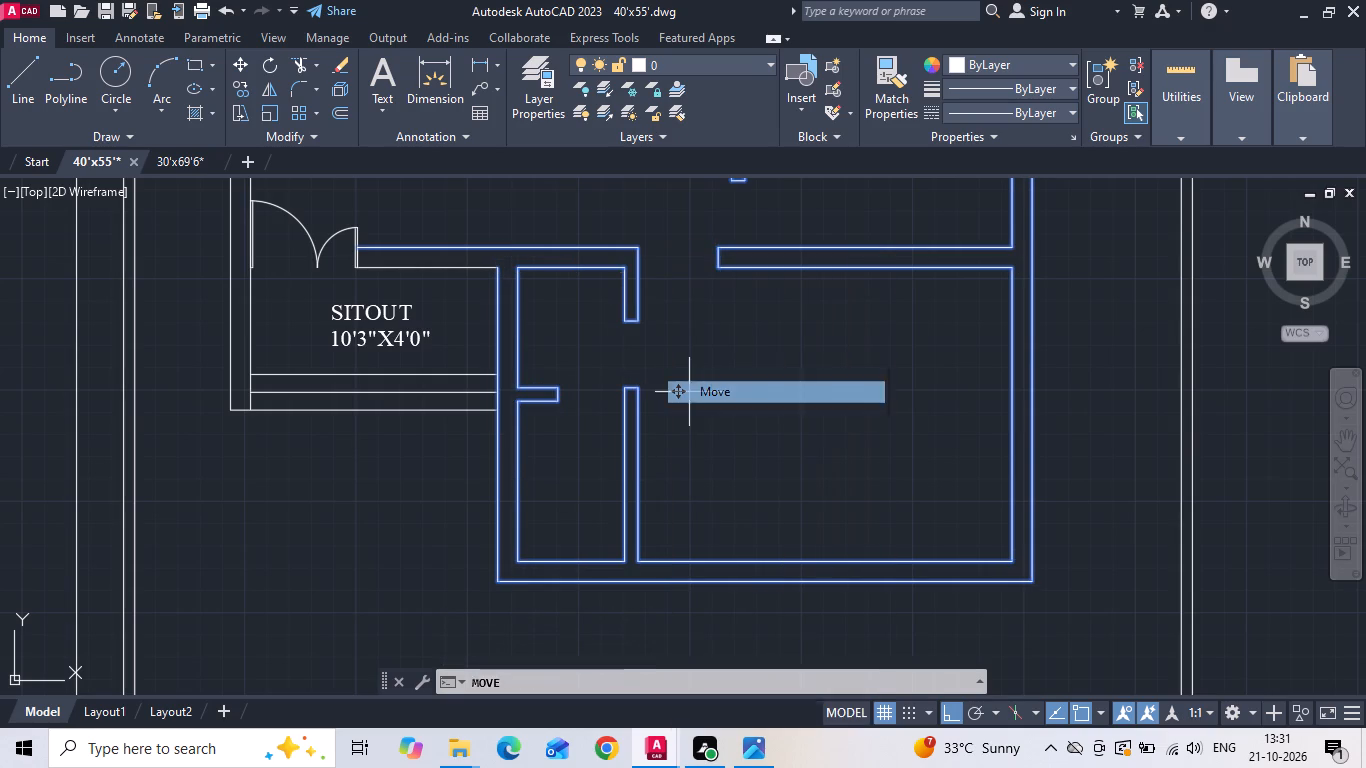
click(696, 405)
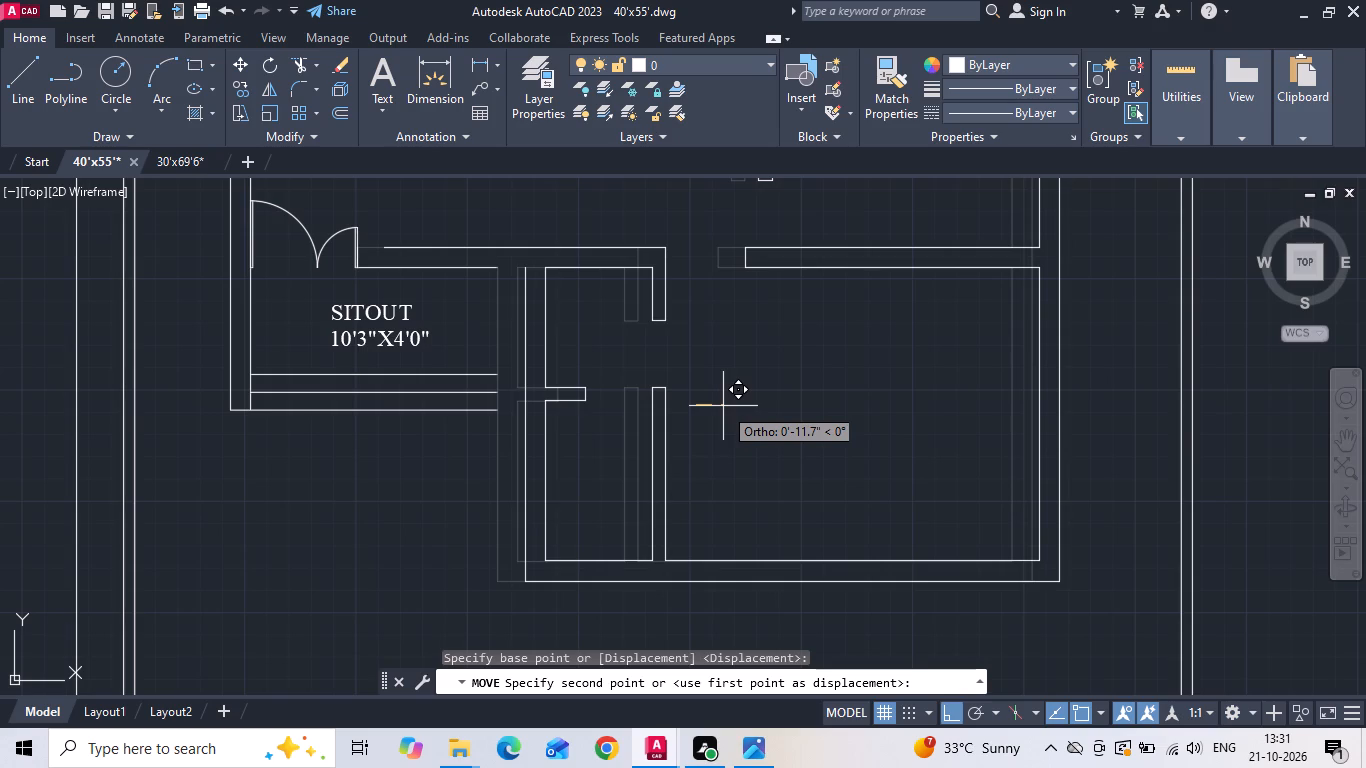
text(12)
key(space)
Extend the sitout's step and back wall lines to the shifted bedroom block wall and the back wall's upper line to the door jamb.
text(ex)
key(space)
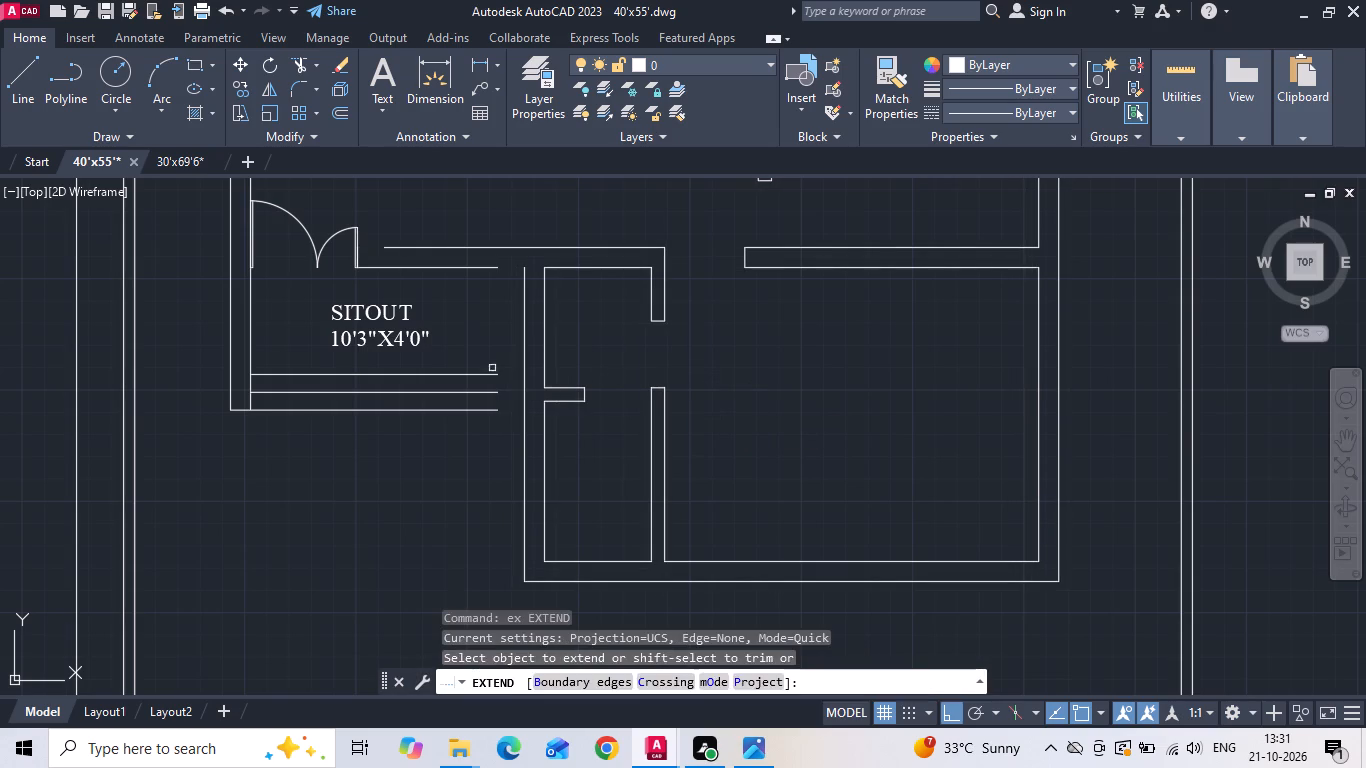
drag(485, 365, 487, 424)
click(479, 268)
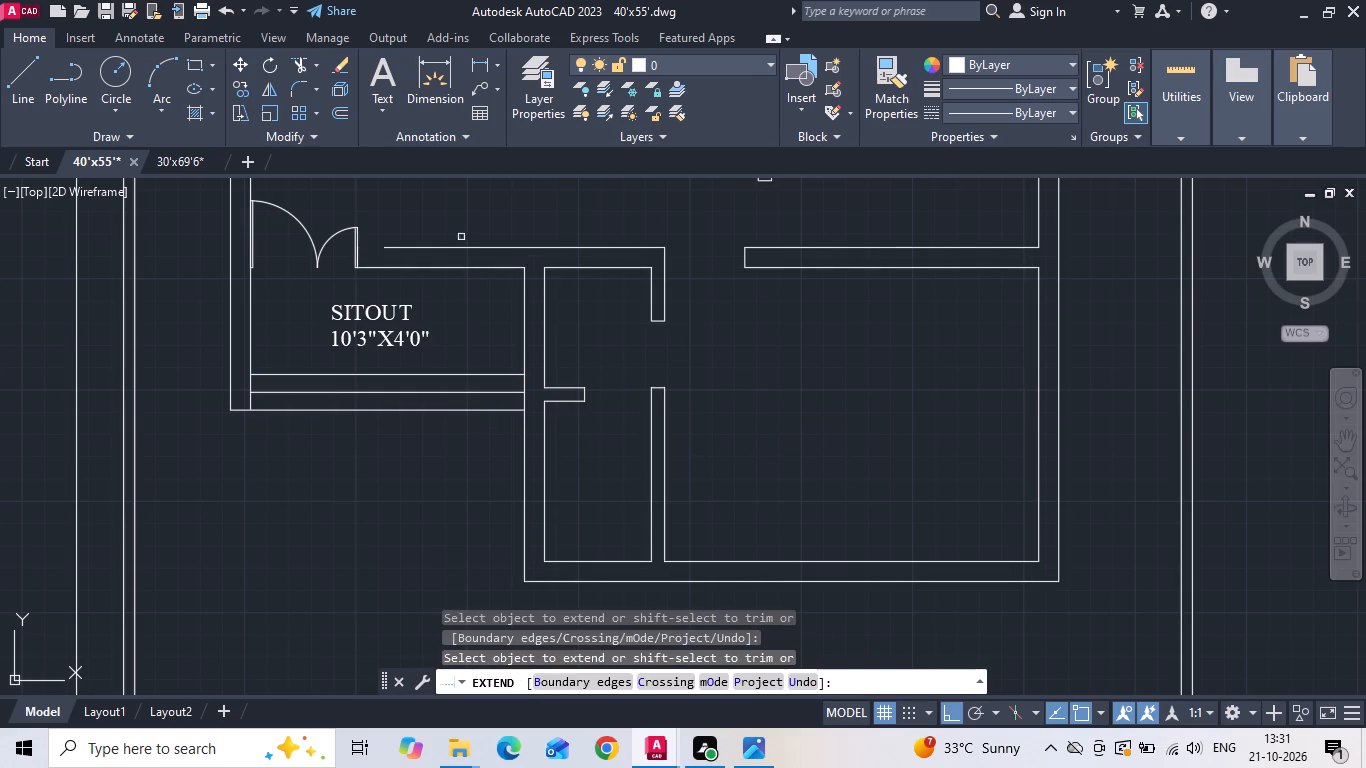
click(405, 246)
key(Escape)
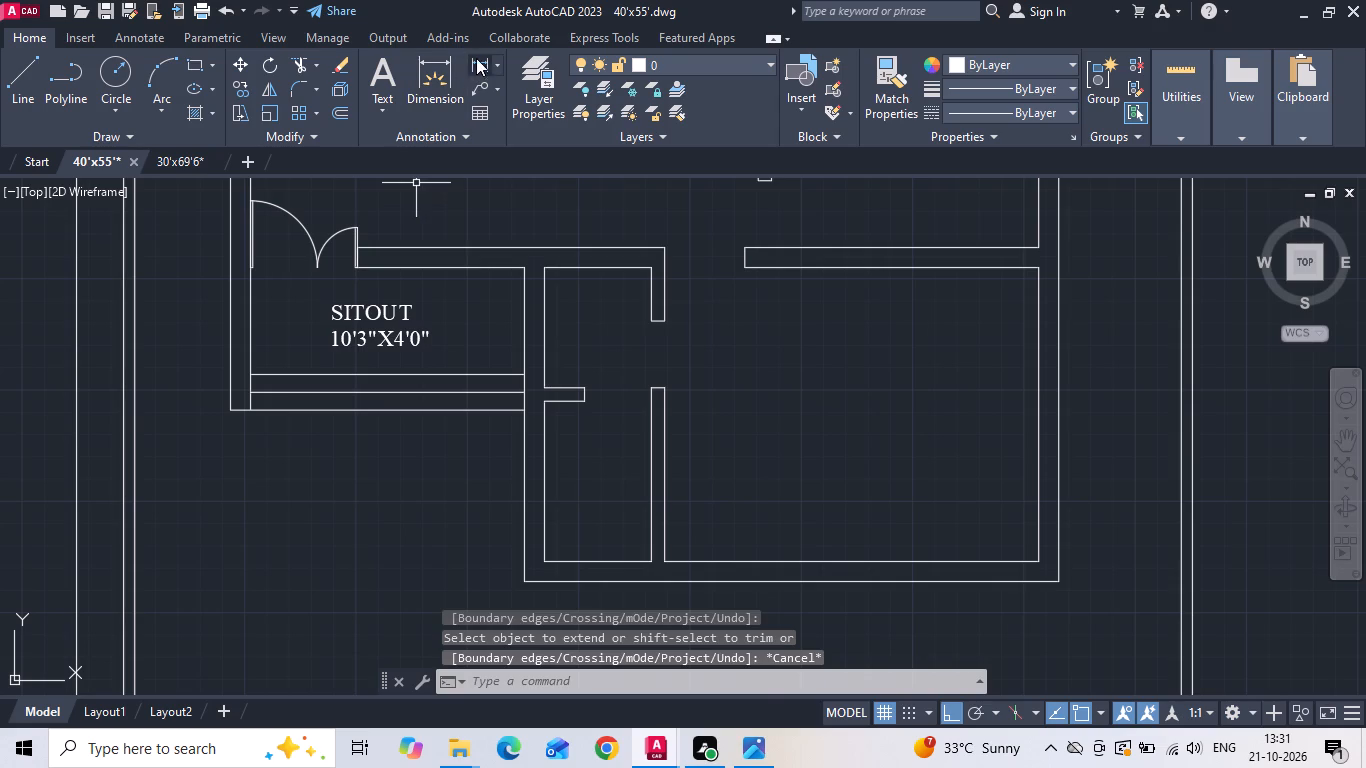
Measure the sitout's clear width between its side walls with a temporary linear dimension.
click(478, 57)
click(518, 320)
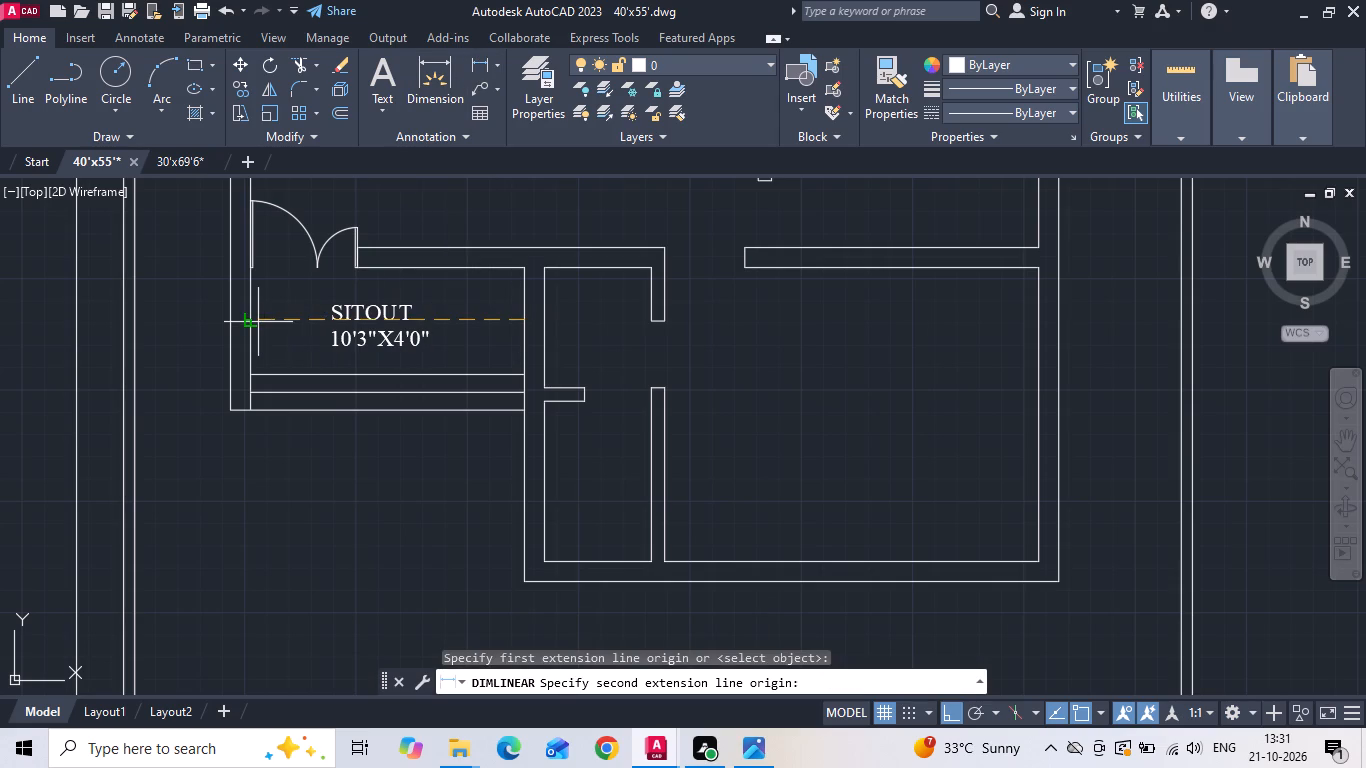
click(258, 322)
key(Escape)
Move the plot boundary lines with their 40' and 55' dimensions 6" west.
scroll(551, 352, down, 2)
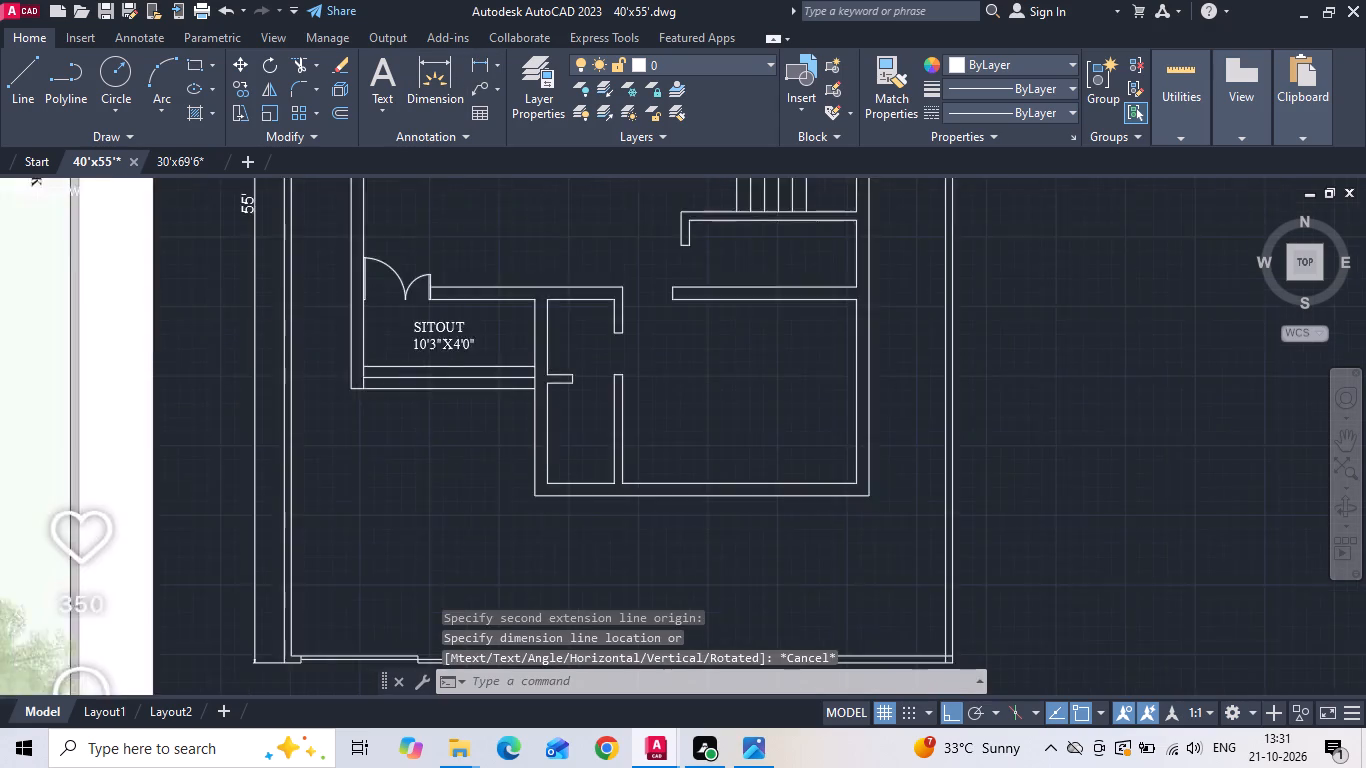
drag(841, 518, 817, 538)
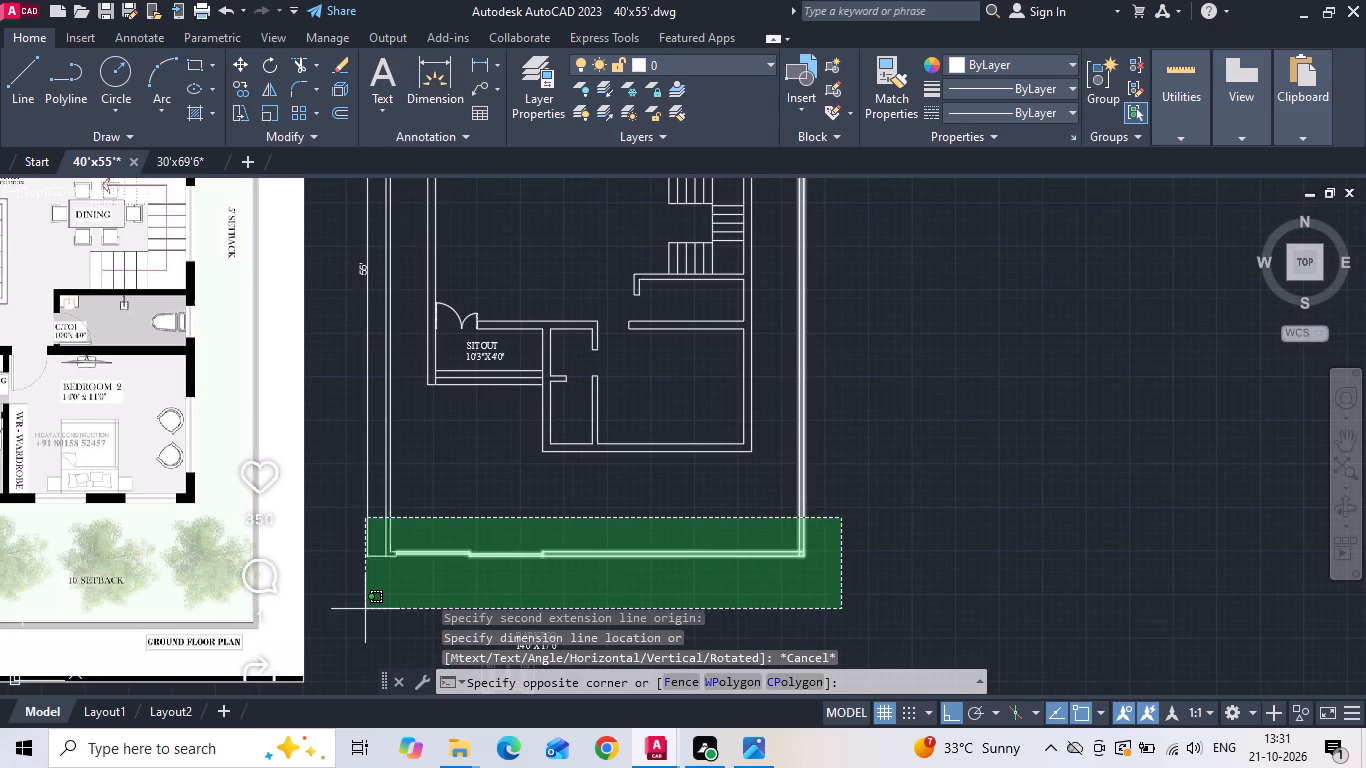
click(347, 599)
scroll(442, 532, down, 1)
scroll(494, 167, up, 2)
middle_drag(494, 225, 494, 365)
scroll(577, 331, up, 3)
click(994, 253)
scroll(993, 262, down, 1)
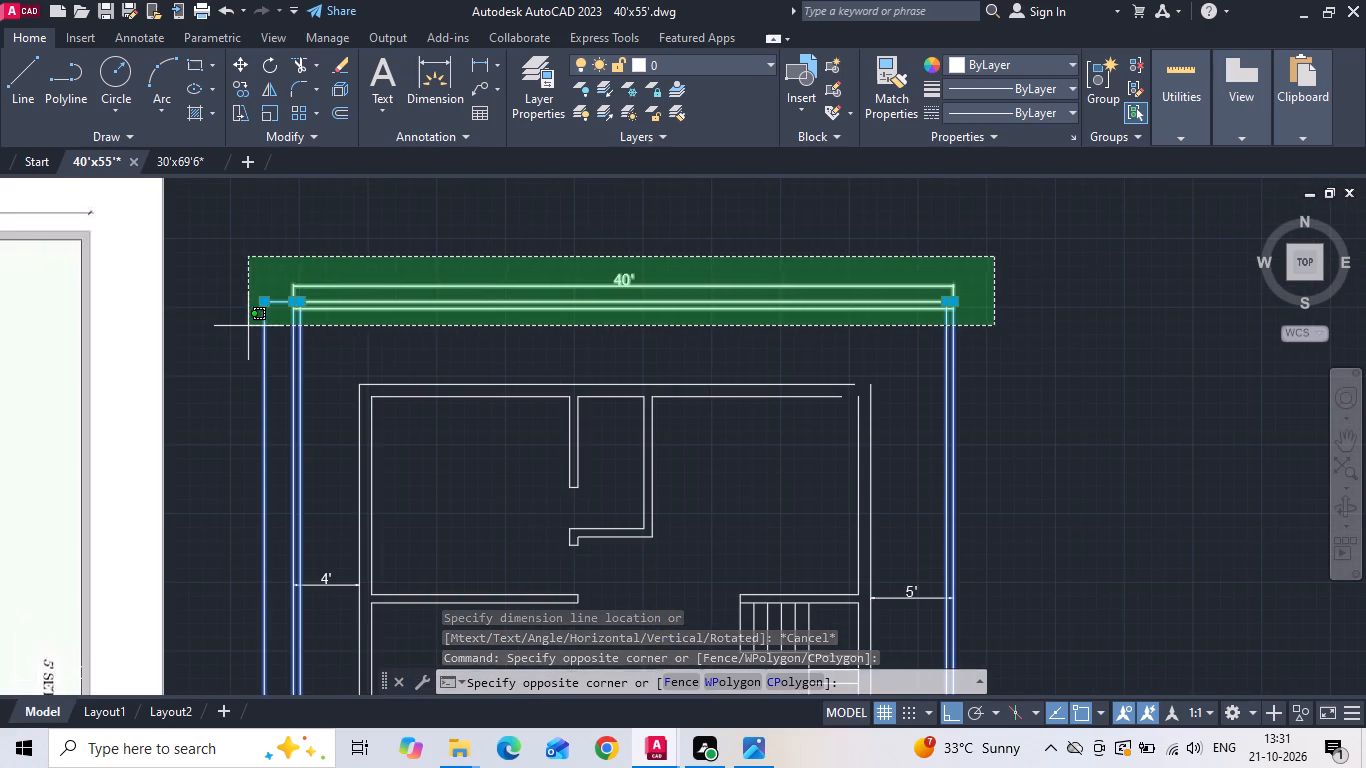
click(248, 326)
right_click(250, 249)
click(304, 392)
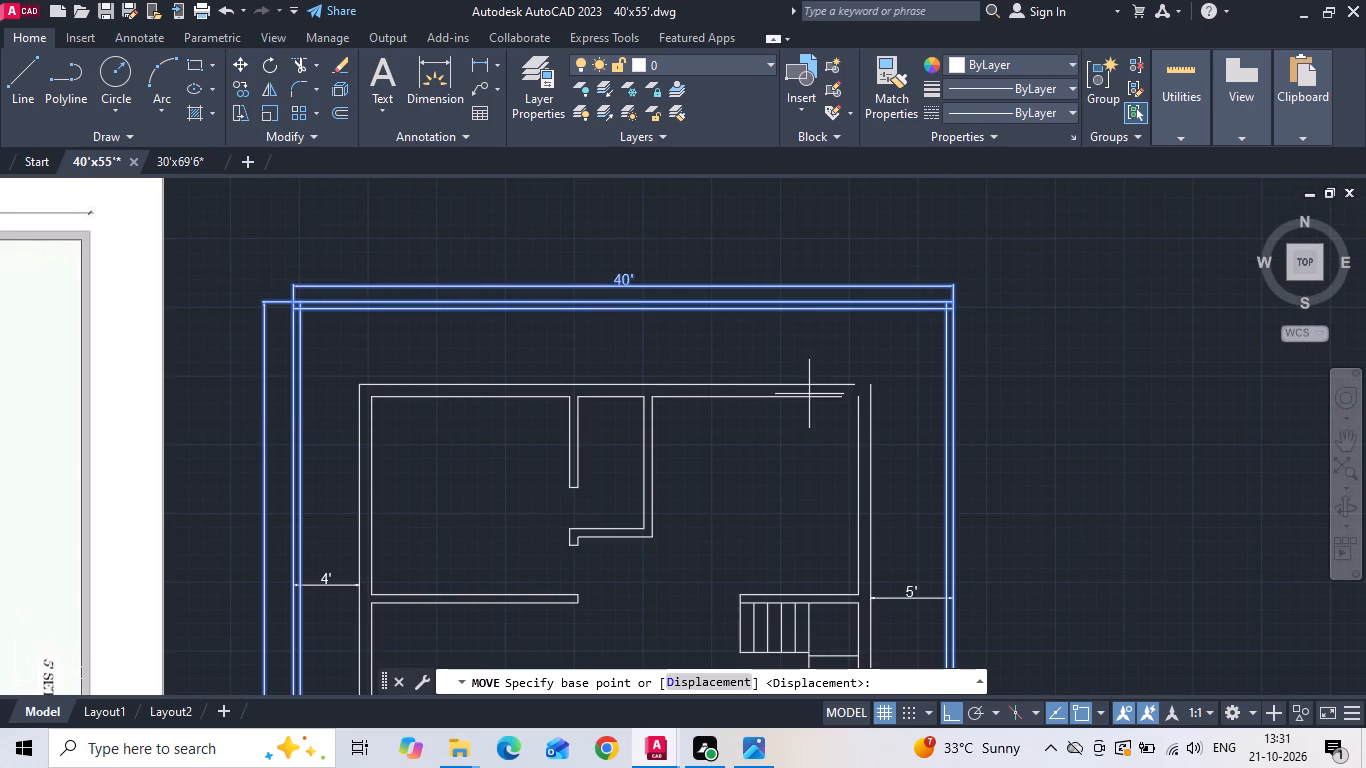
click(1116, 401)
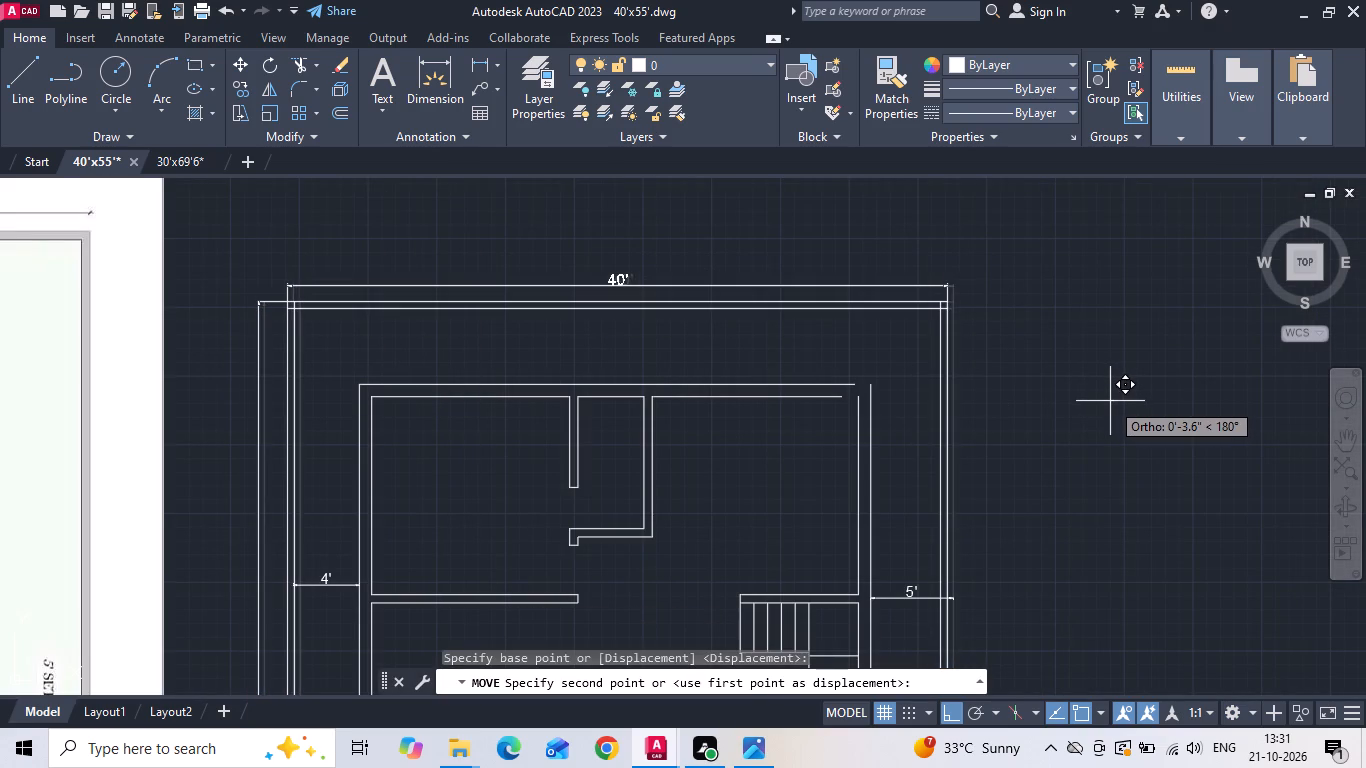
text(6)
key(space)
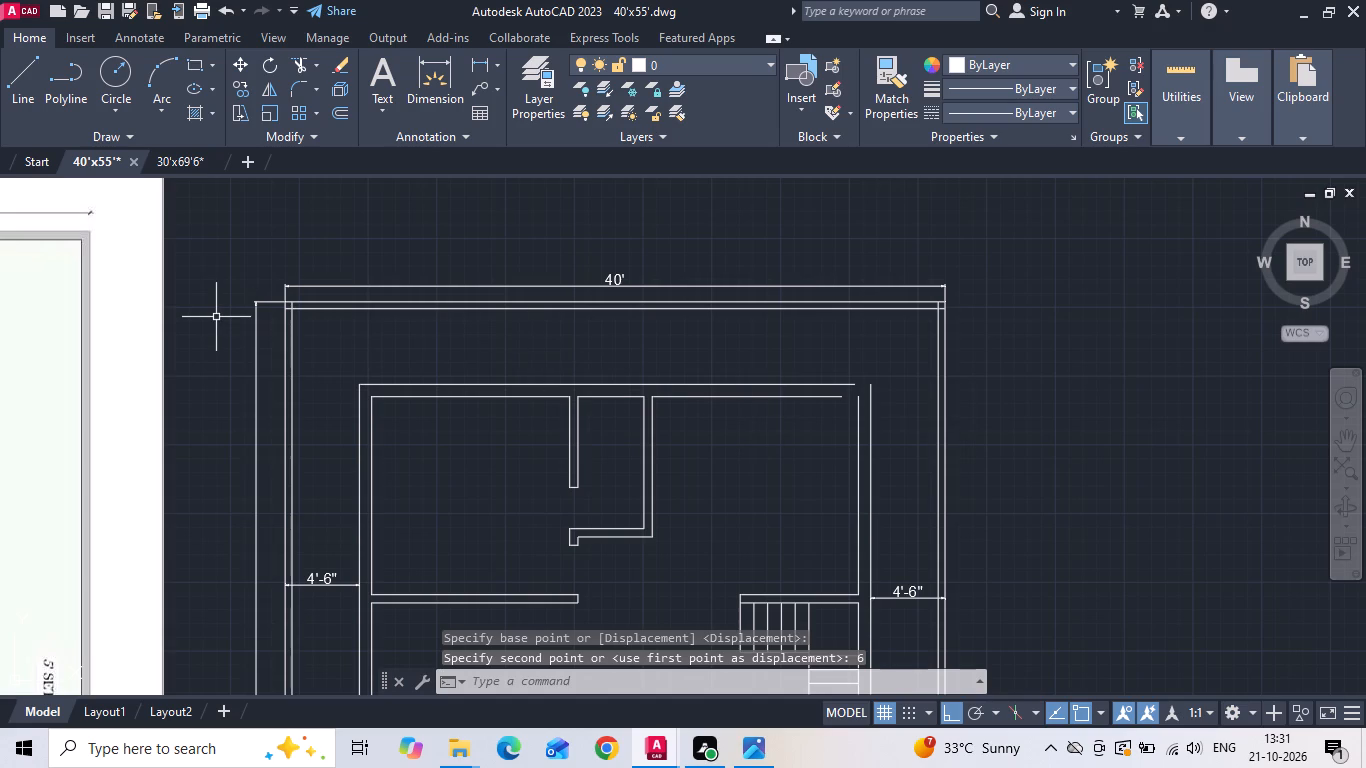
Fillet the inner boundary lines with zero radius at the plot's northwest and northeast corners.
text(f)
key(space)
scroll(214, 314, up, 2)
click(417, 300)
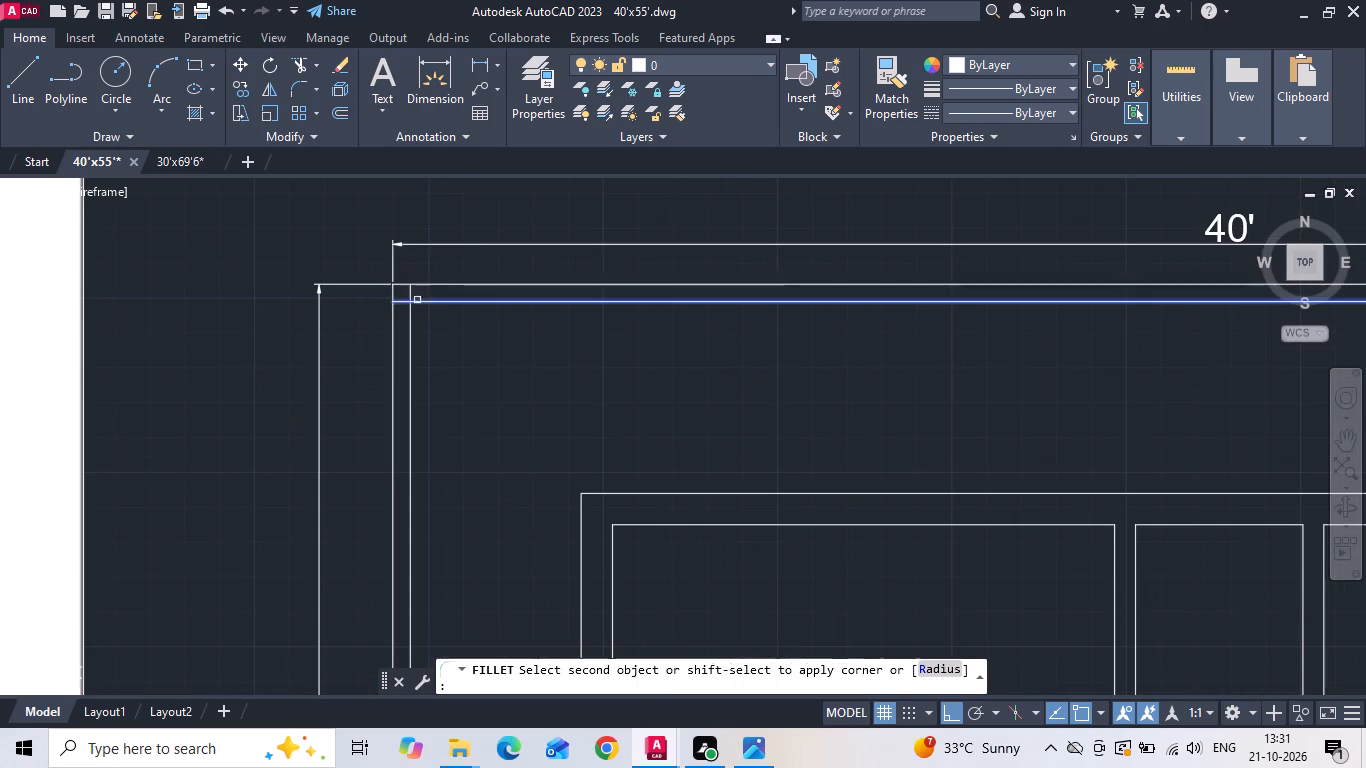
click(409, 322)
scroll(331, 290, down, 2)
scroll(1025, 294, up, 2)
key(space)
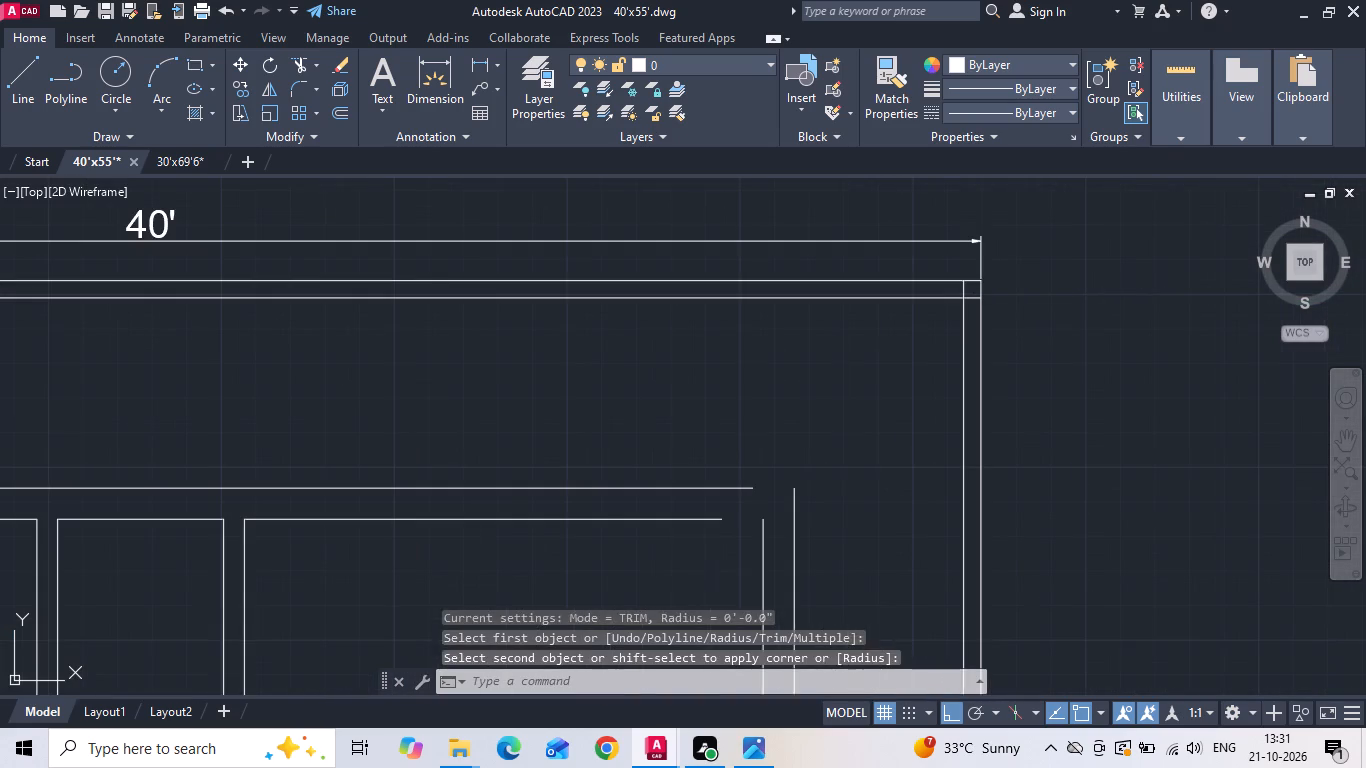
click(943, 298)
click(964, 346)
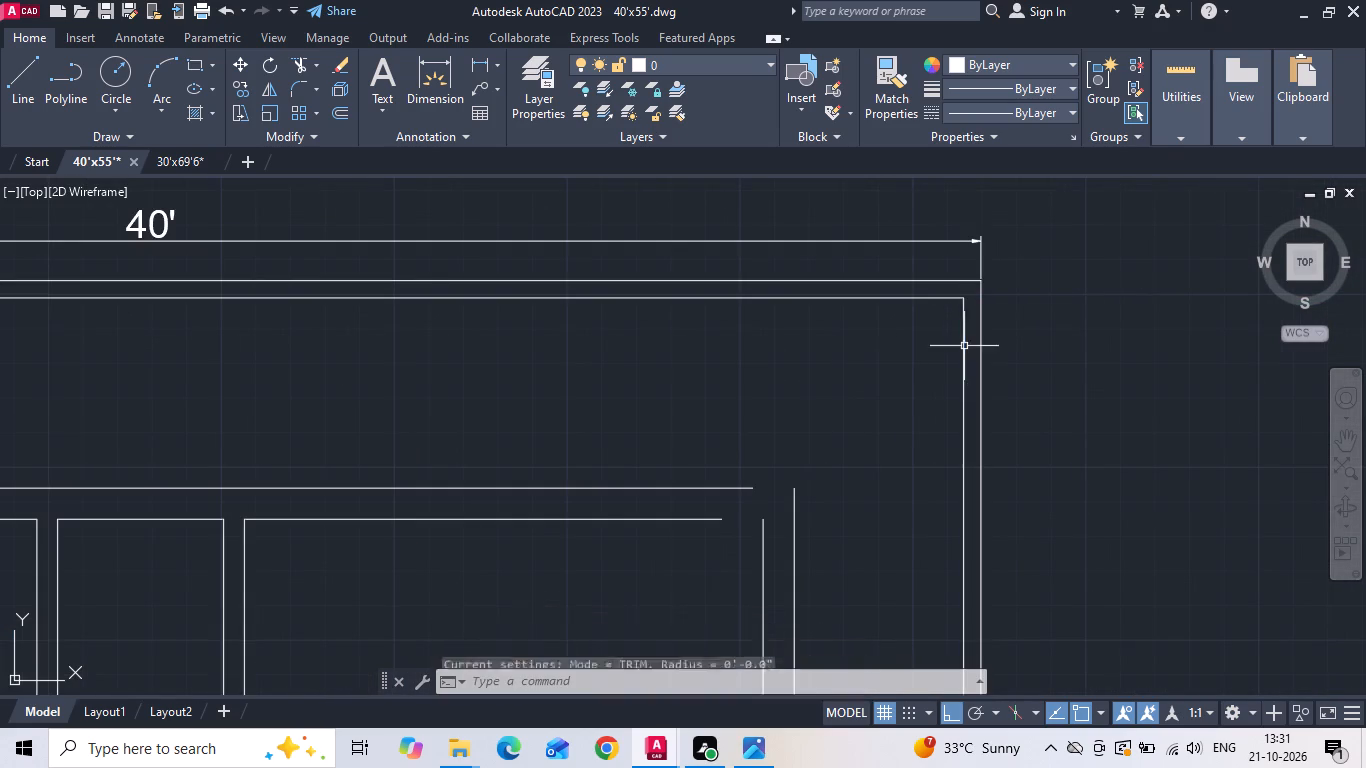
Extend both lines of the house's north wall to meet the outer and inner lines of the east wall.
key(Escape)
text(ex)
key(space)
drag(713, 445, 693, 524)
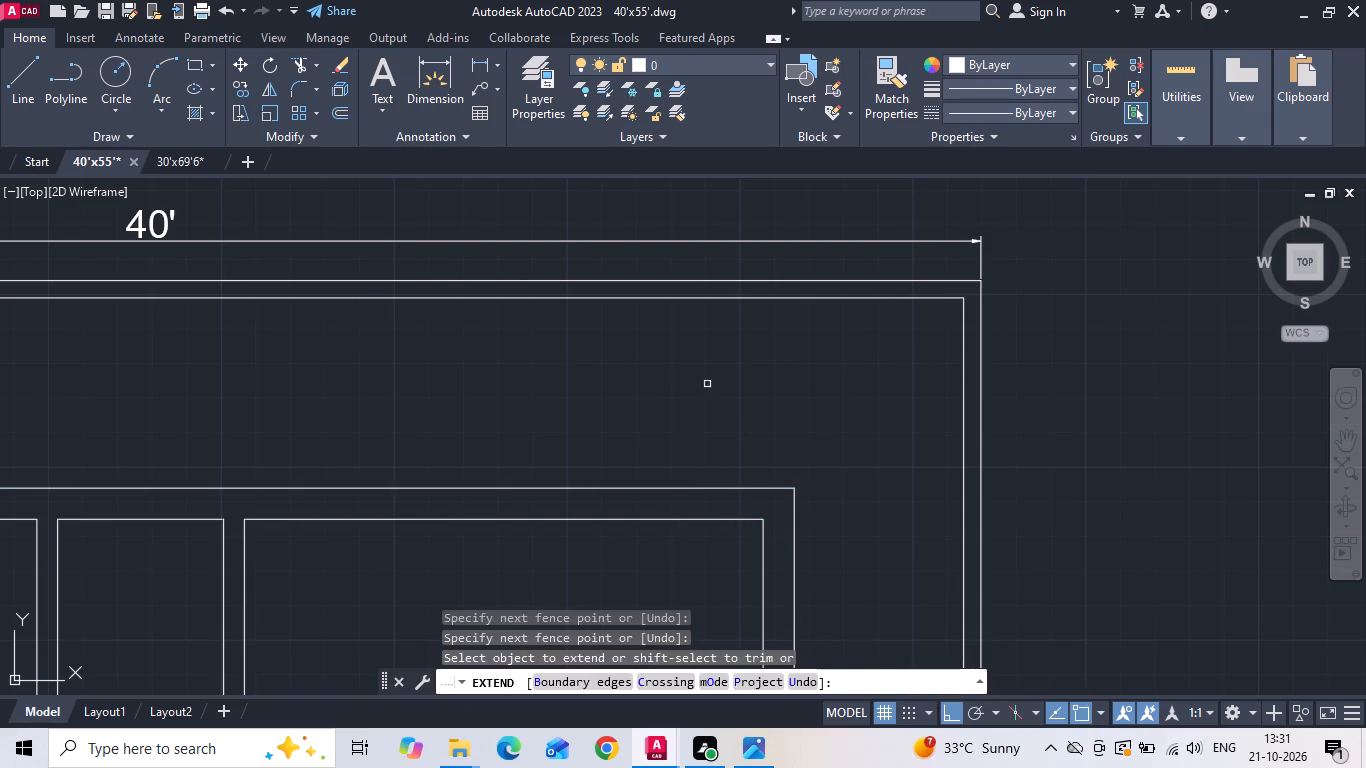
scroll(707, 354, down, 2)
middle_drag(630, 421, 620, 199)
key(Escape)
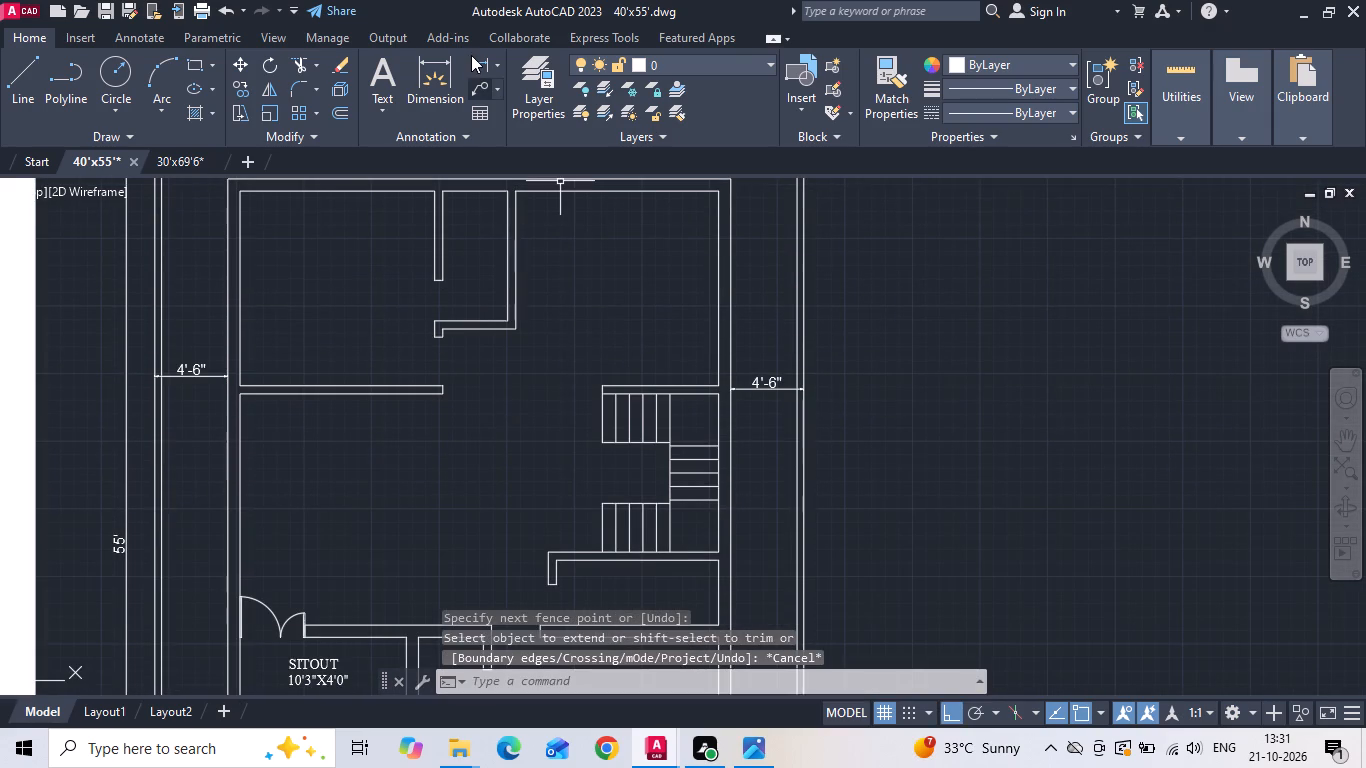
Add linear dimensions across the clear widths of the northwest room and the northeast room.
click(472, 59)
click(427, 252)
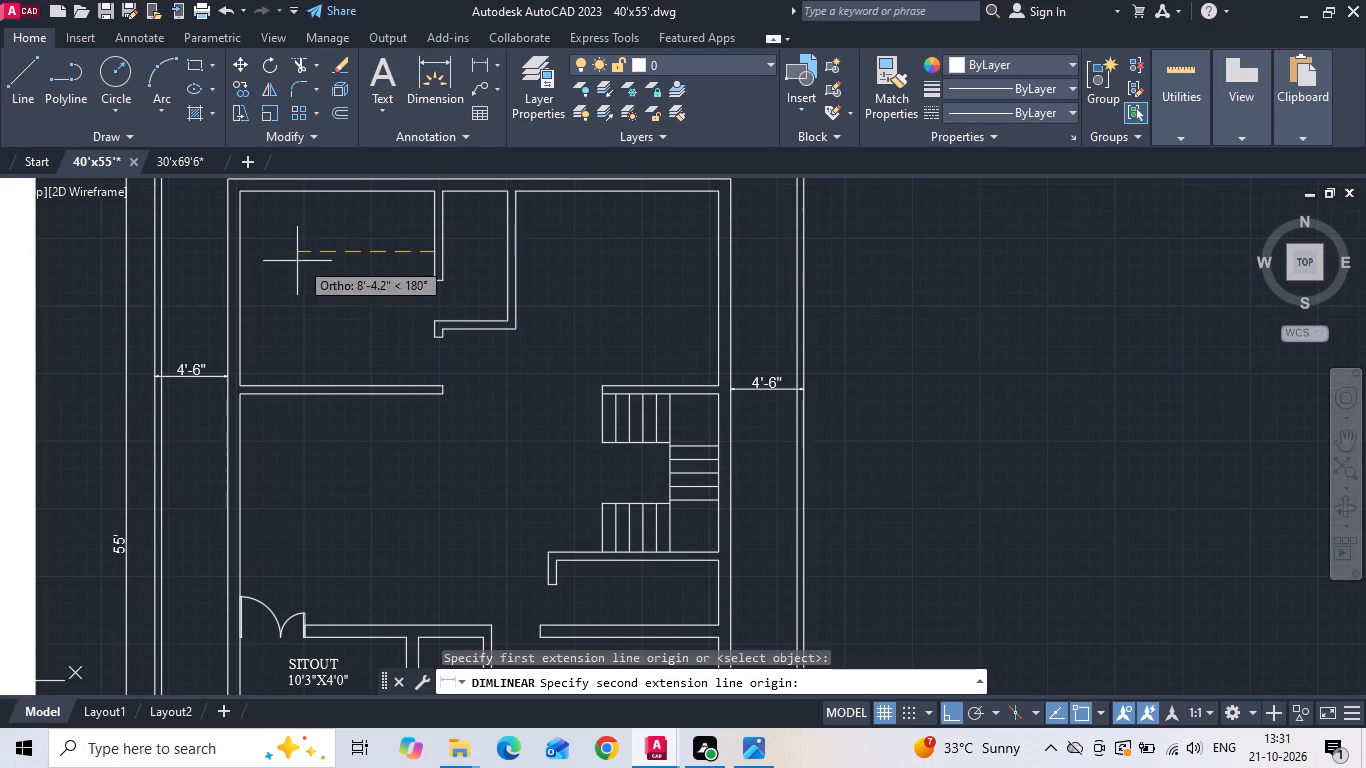
click(238, 251)
click(352, 234)
key(space)
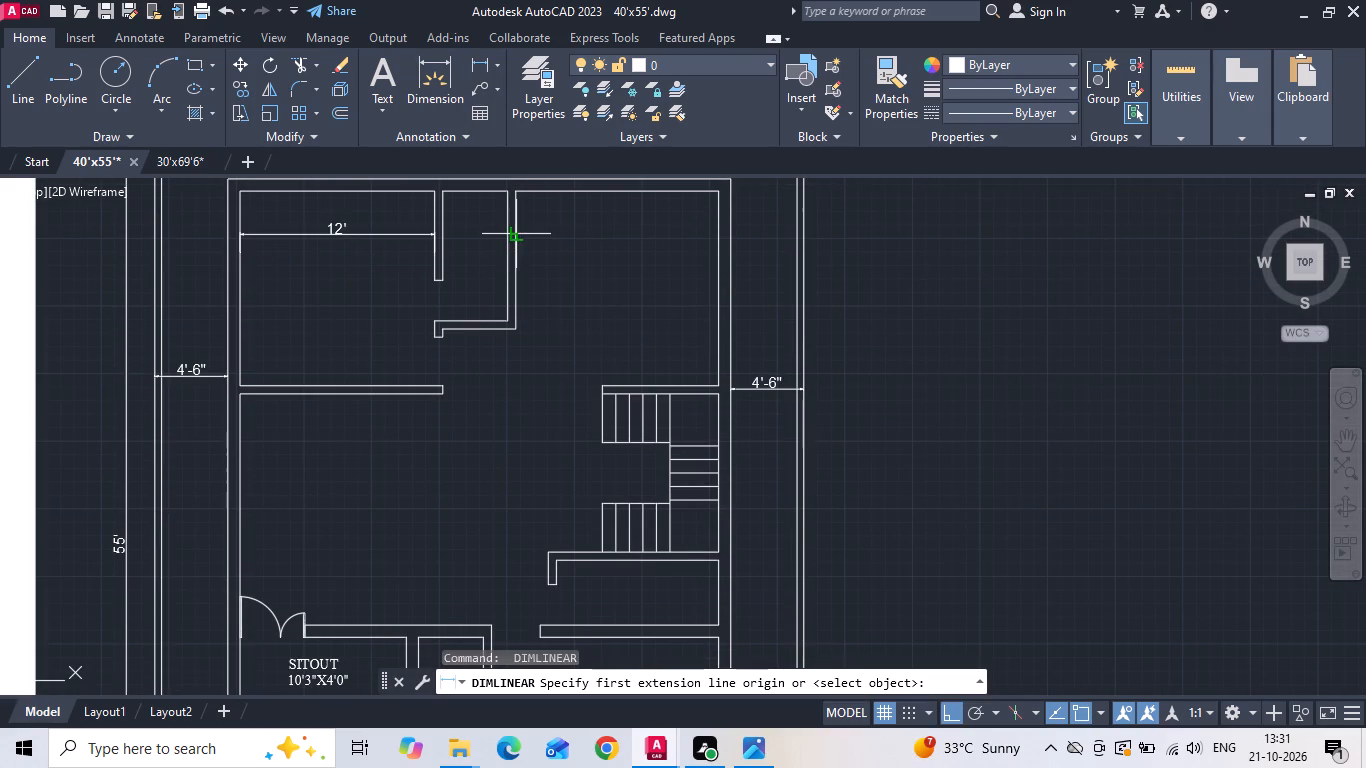
click(515, 241)
click(722, 236)
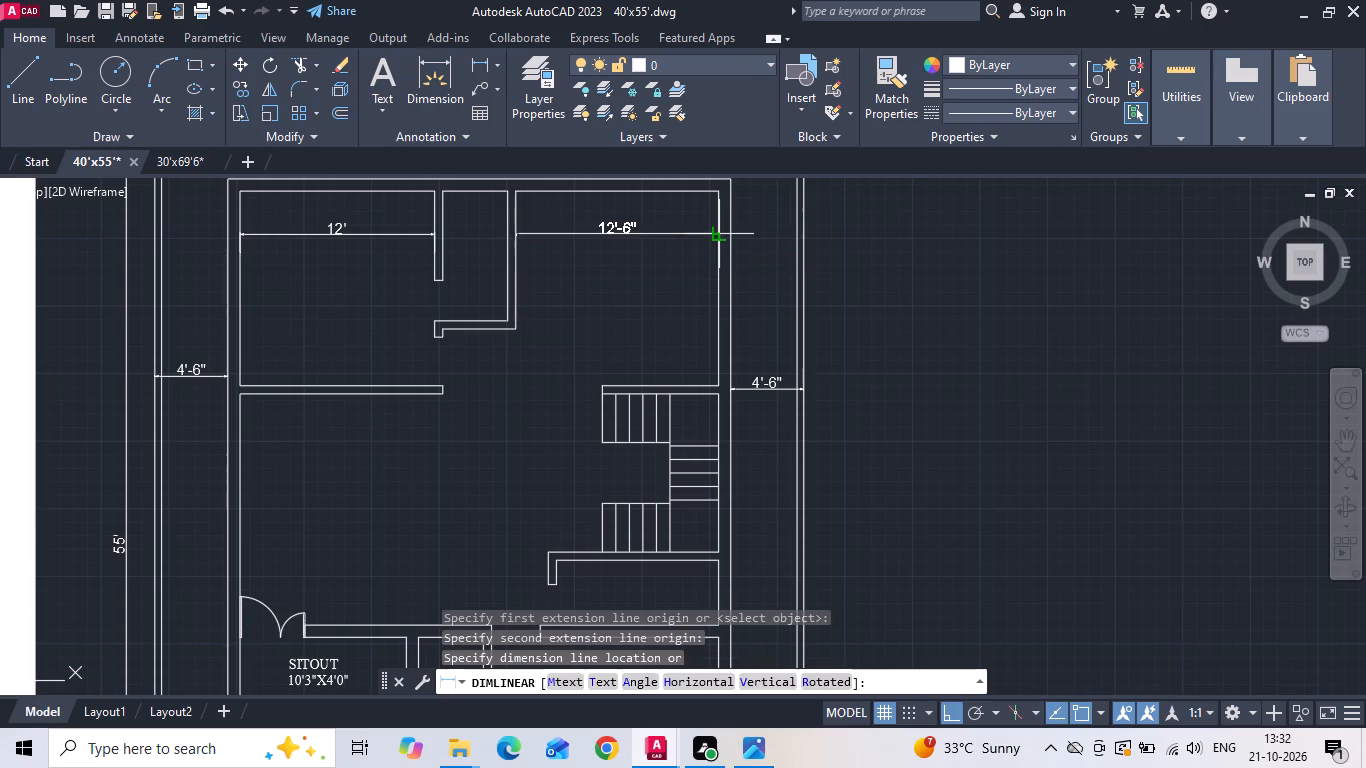
click(713, 238)
Fillet the inner boundary lines with zero radius at the plot's southeast corner.
scroll(695, 241, down, 2)
scroll(657, 442, up, 2)
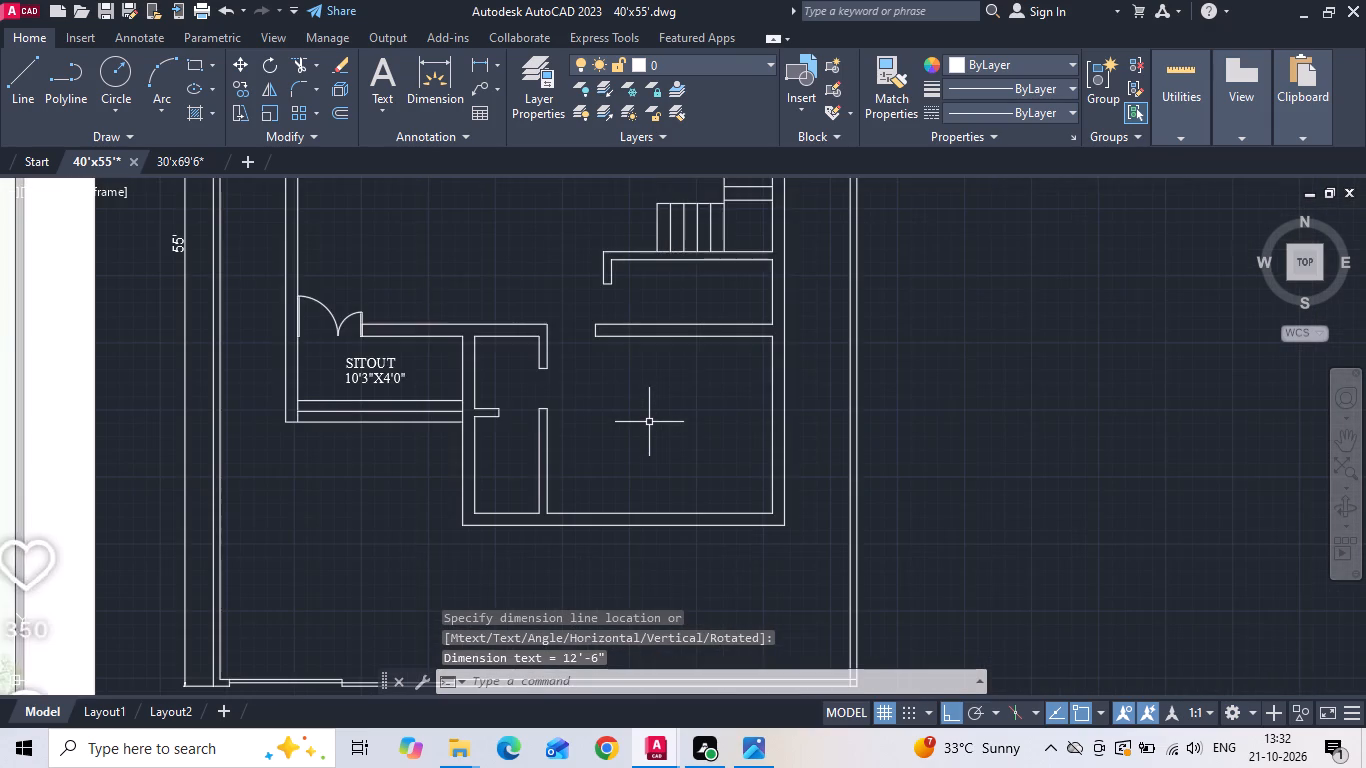
scroll(650, 466, down, 1)
scroll(729, 233, up, 2)
scroll(729, 232, down, 2)
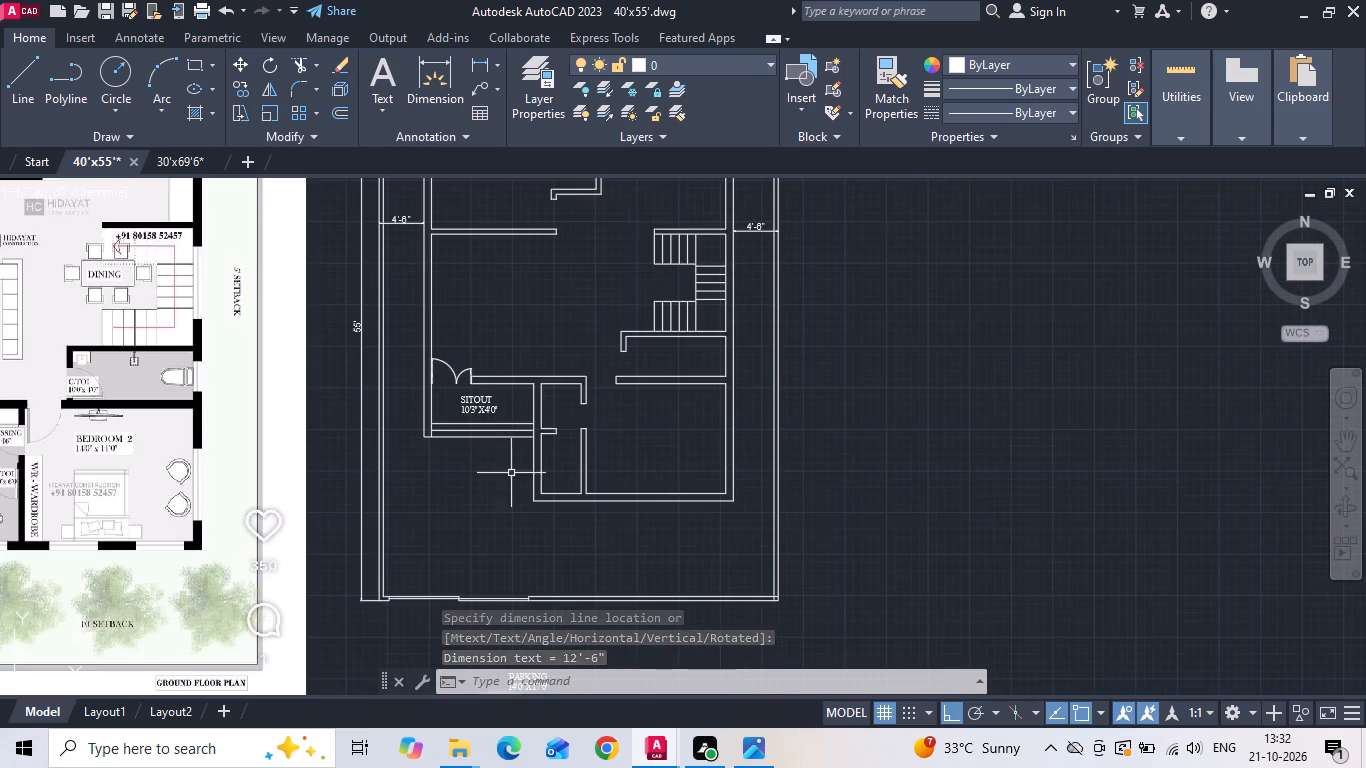
scroll(483, 471, up, 2)
scroll(480, 376, down, 2)
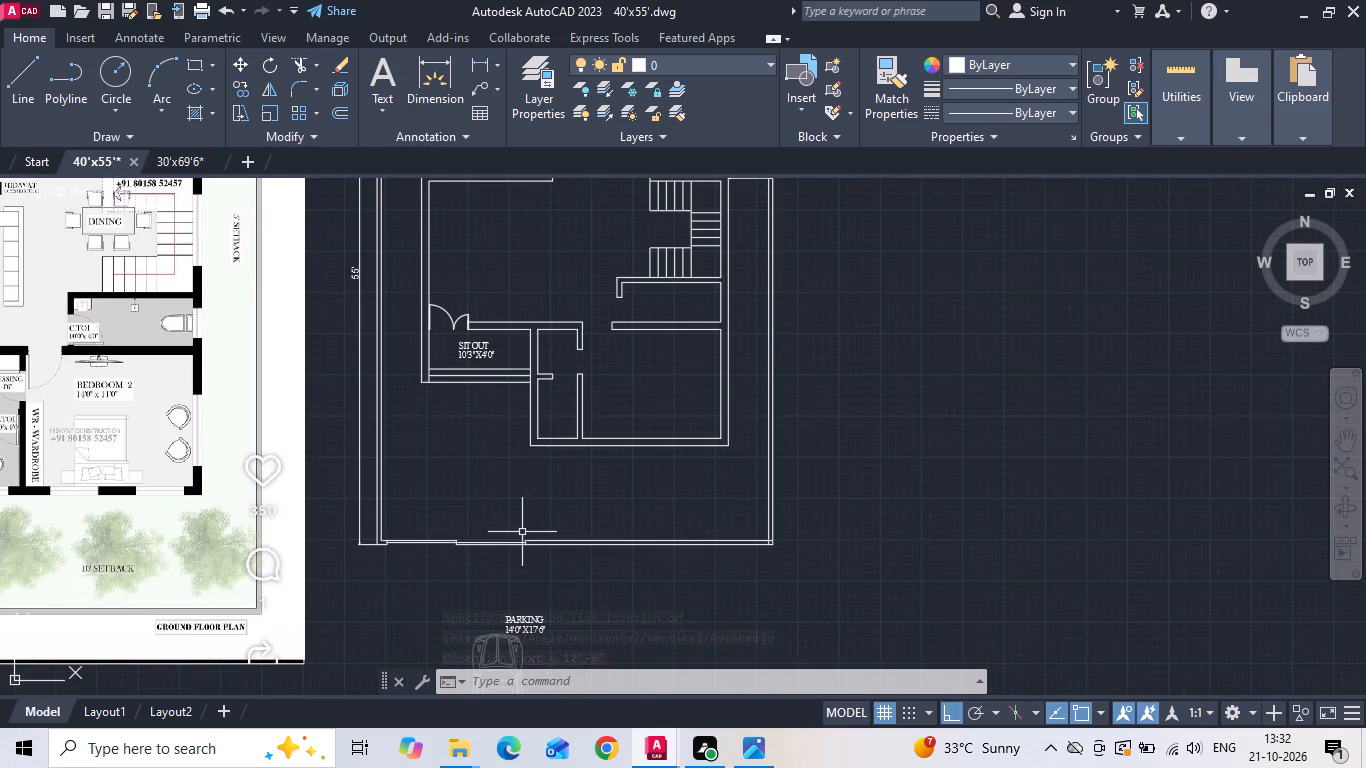
scroll(748, 546, up, 2)
key(space)
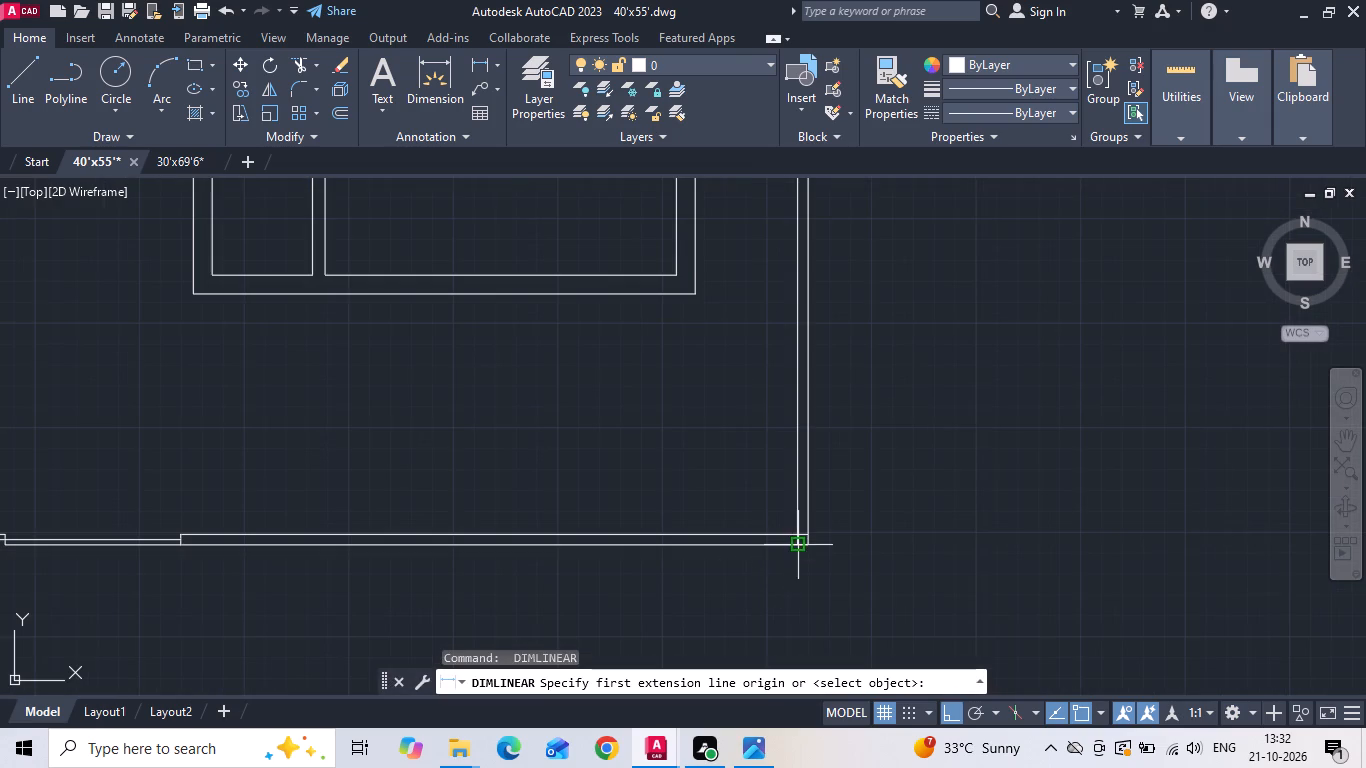
key(Escape)
text(f)
key(space)
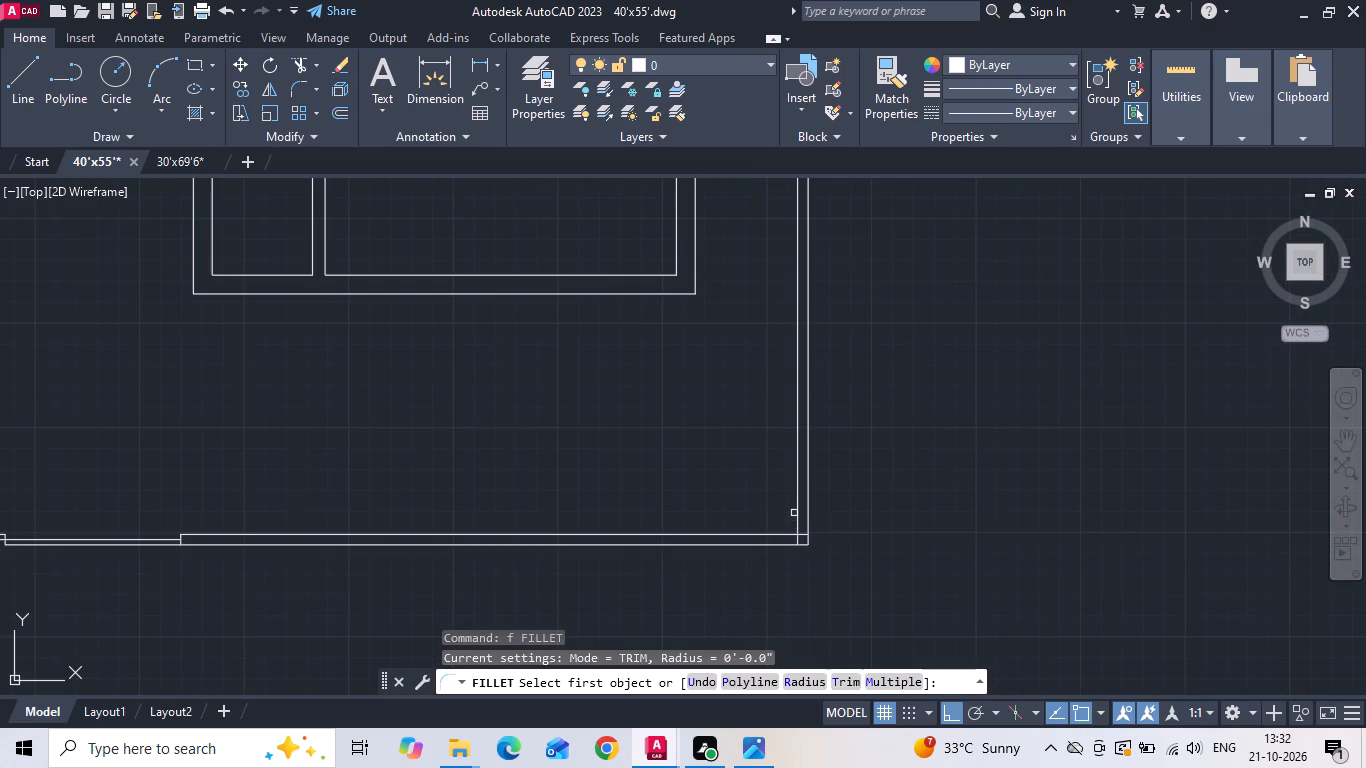
click(797, 498)
click(777, 536)
scroll(765, 563, down, 2)
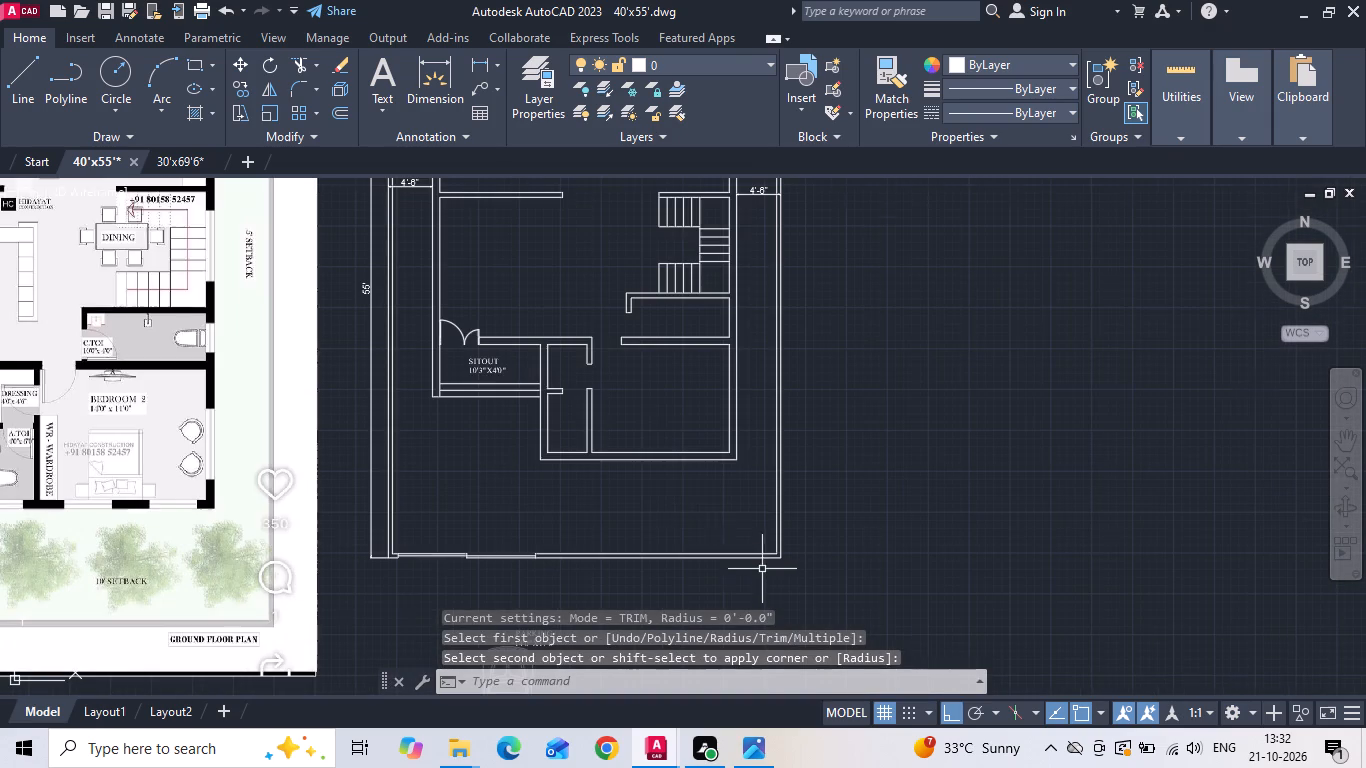
Move the car block and PARKING label straight north into the plot, below the sitout.
scroll(656, 422, down, 1)
scroll(580, 383, up, 2)
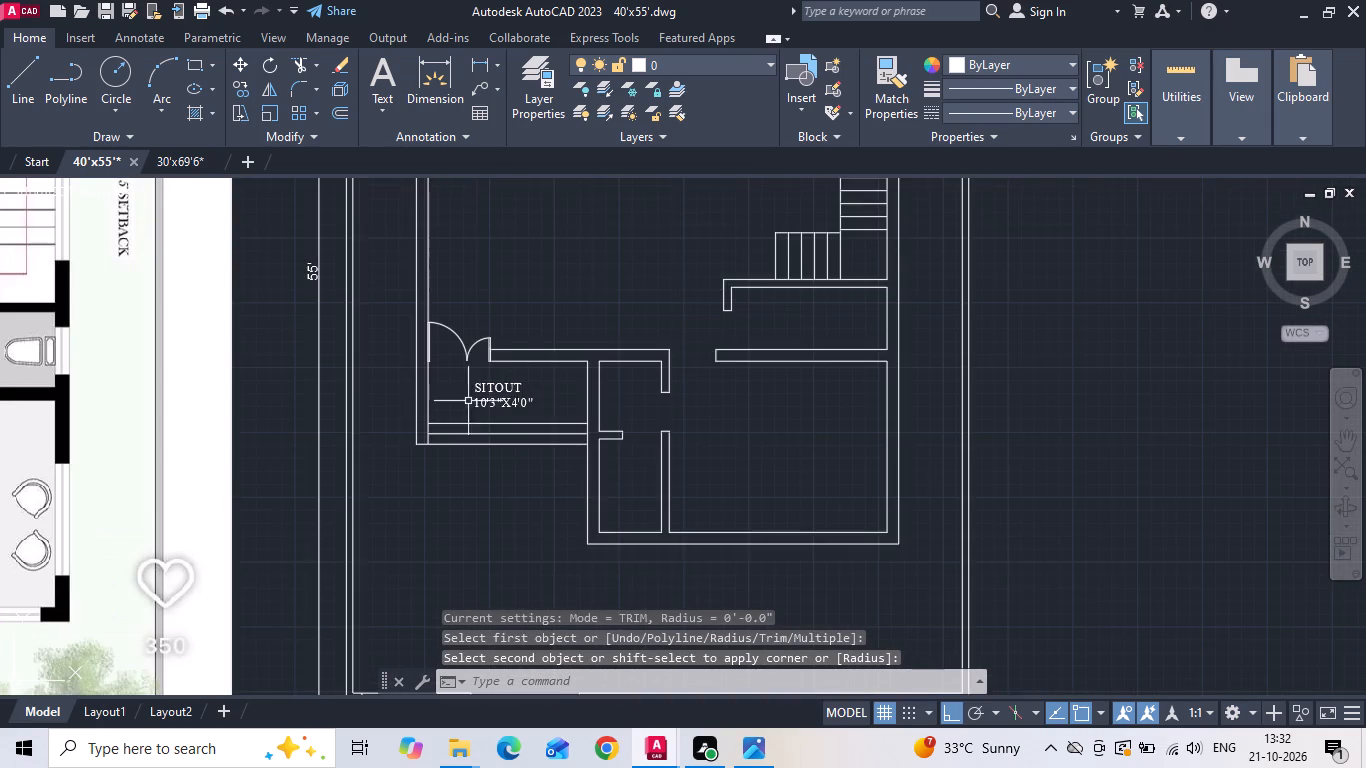
scroll(545, 269, down, 1)
middle_drag(544, 437, 589, 191)
scroll(592, 183, down, 1)
scroll(595, 293, up, 2)
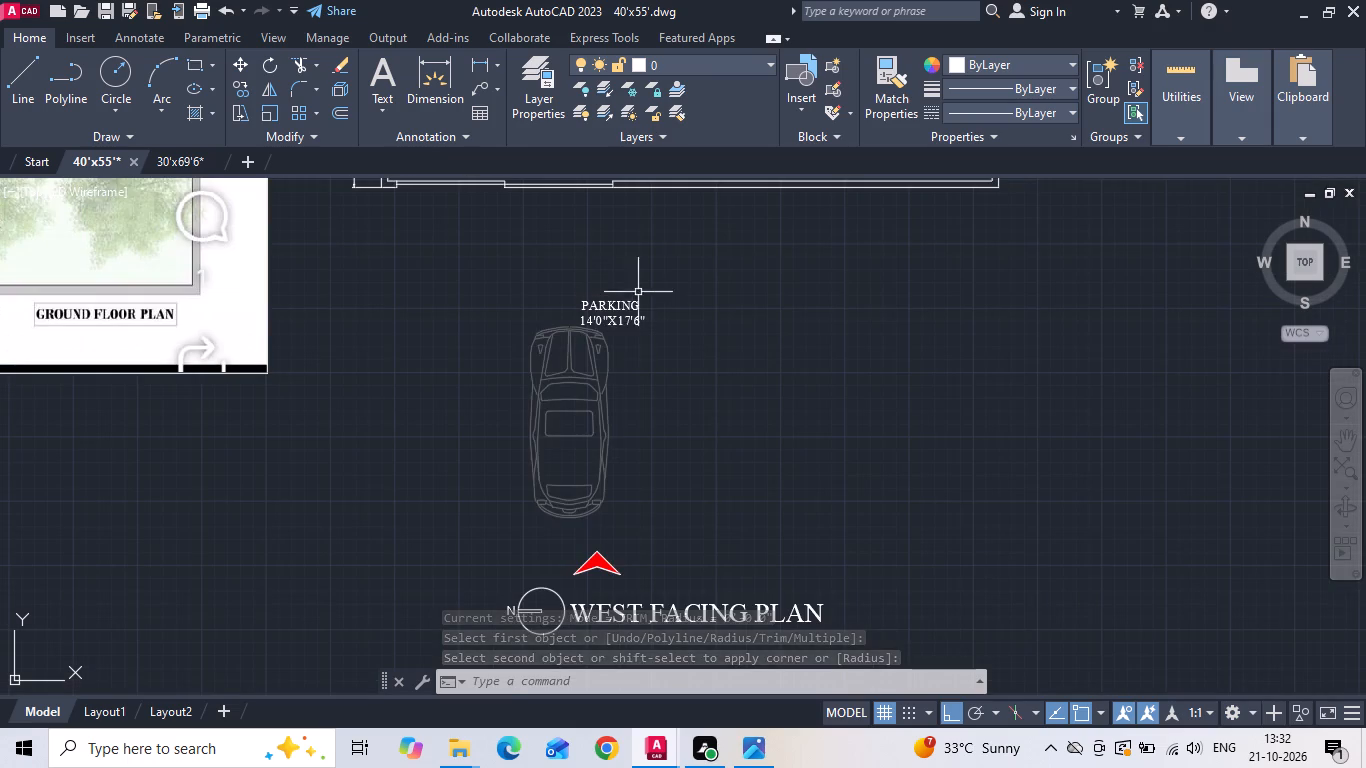
drag(644, 289, 584, 392)
click(549, 421)
right_click(548, 422)
click(597, 391)
scroll(569, 482, down, 1)
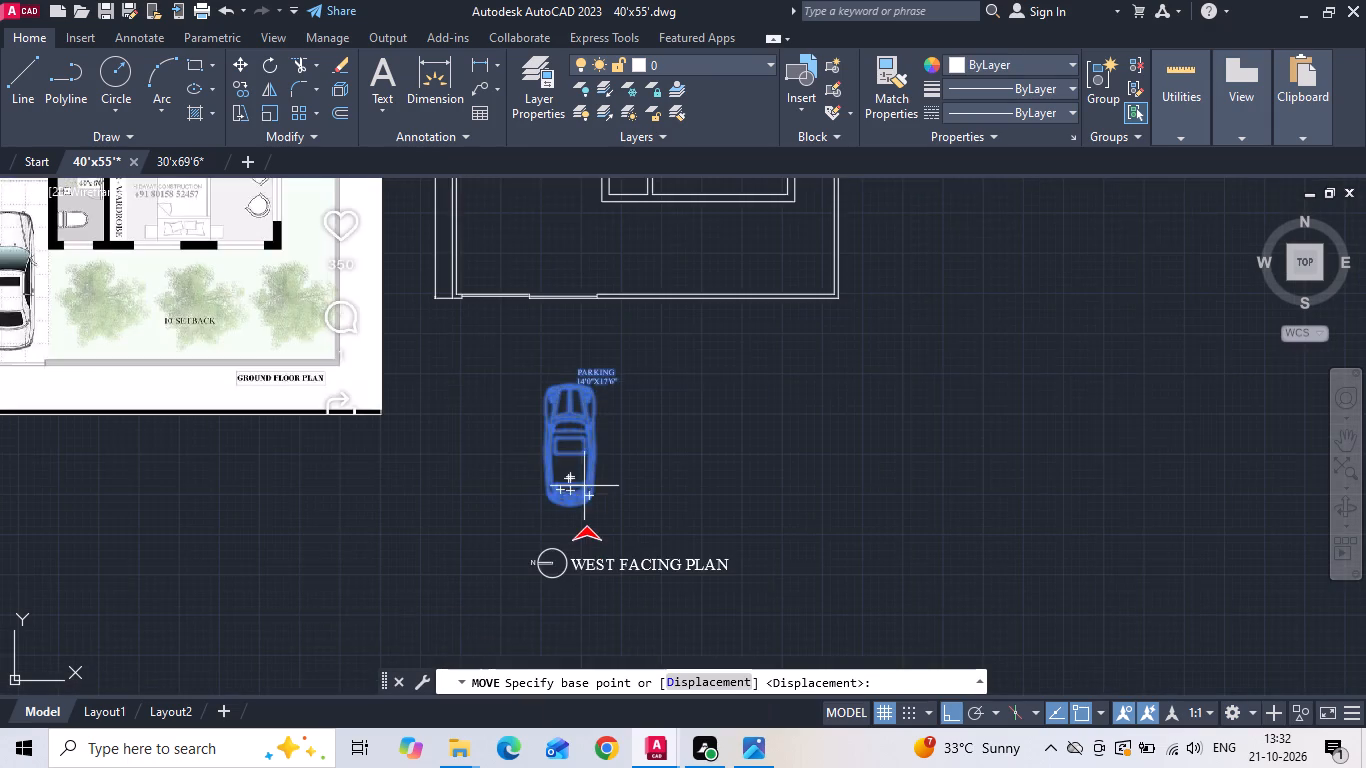
scroll(586, 477, down, 1)
click(592, 436)
scroll(578, 275, up, 3)
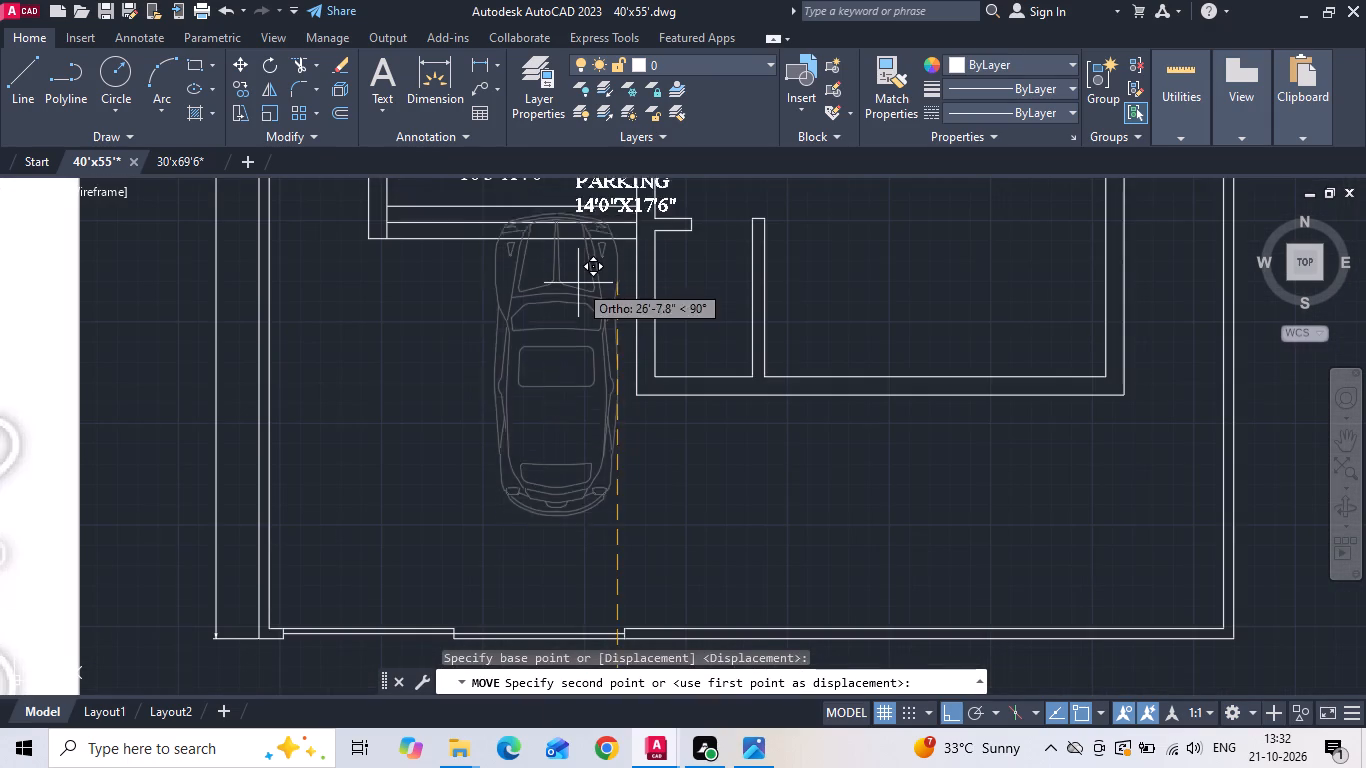
click(575, 344)
key(Escape)
Move the PARKING label horizontally to the open area west of the car, below the sitout.
click(606, 256)
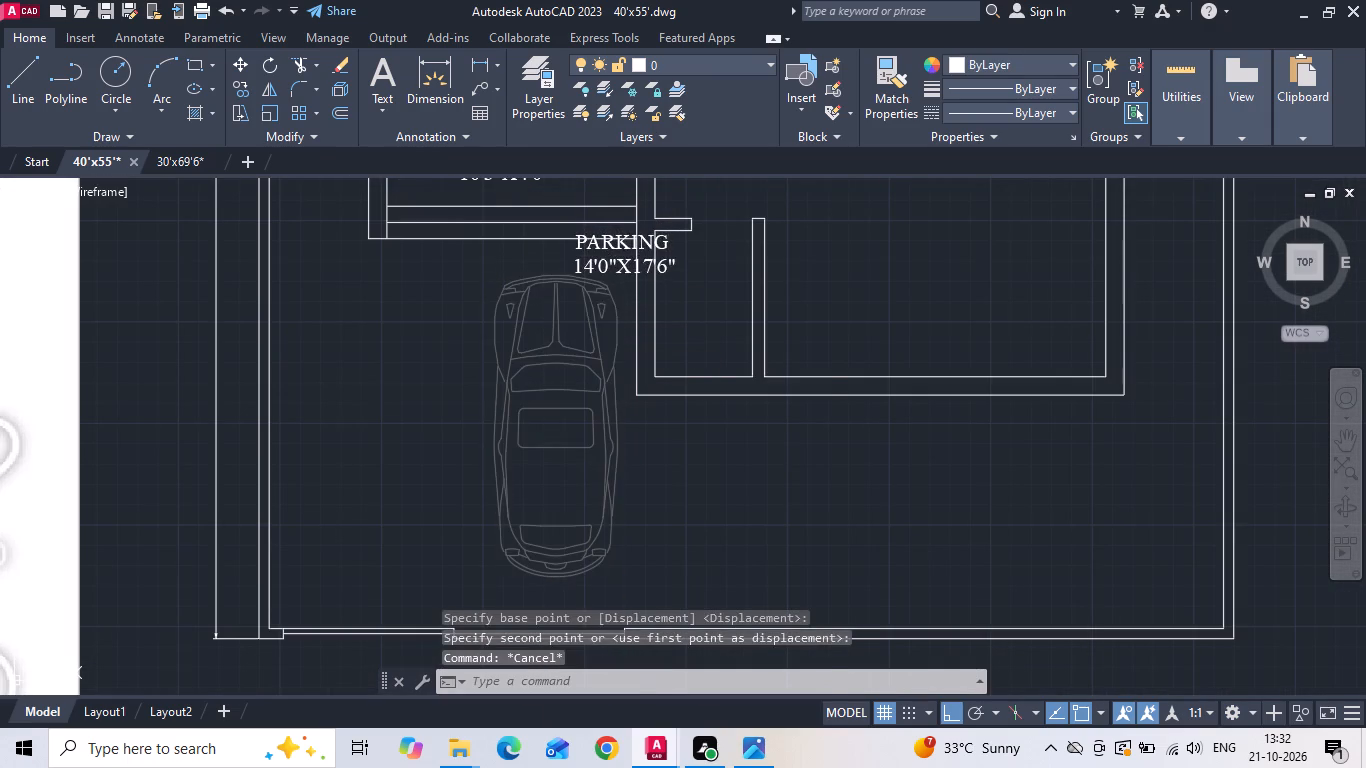
right_click(606, 256)
click(651, 367)
drag(707, 408, 660, 415)
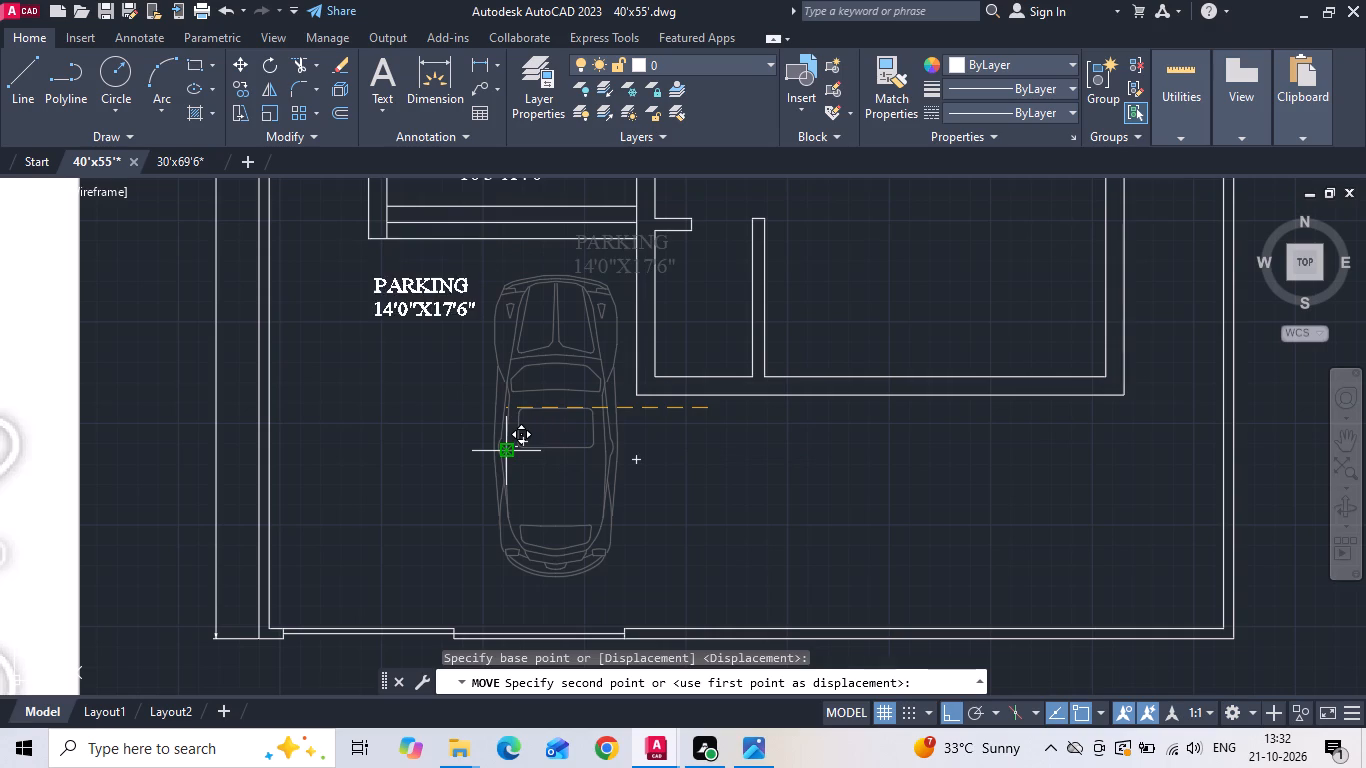
click(504, 454)
Copy the motorcycle block from the 30'x69'6 drawing and paste it just west of the car in the 40'x55' plan.
scroll(685, 370, down, 2)
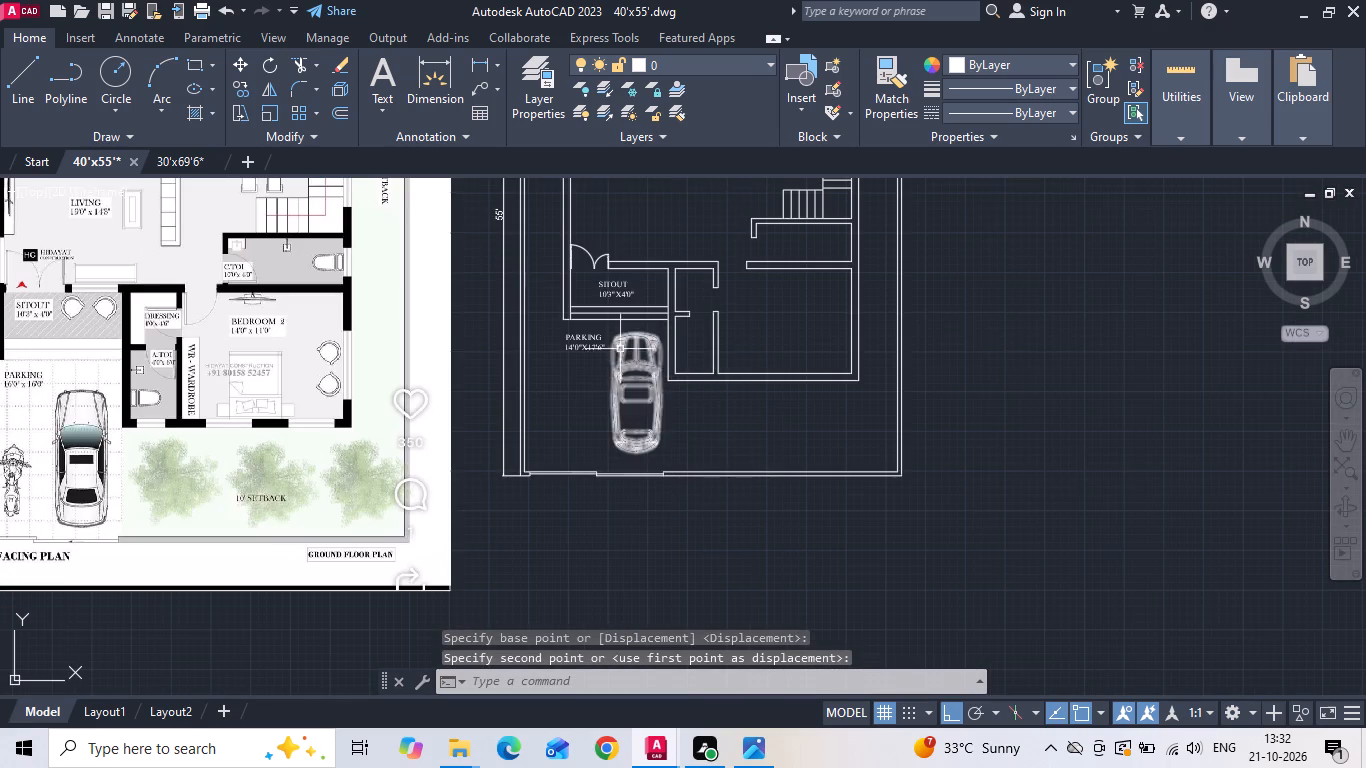
scroll(427, 240, down, 1)
scroll(59, 441, up, 1)
scroll(260, 302, up, 3)
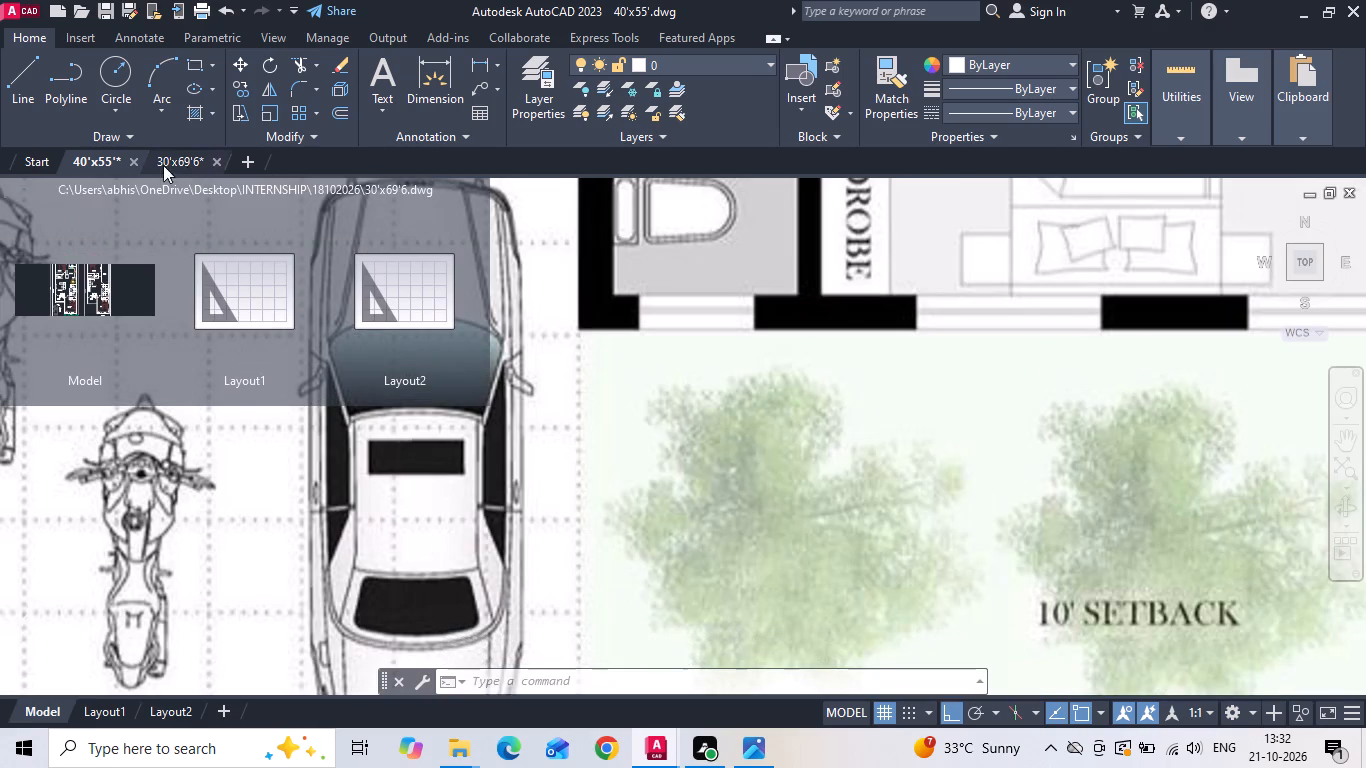
click(174, 157)
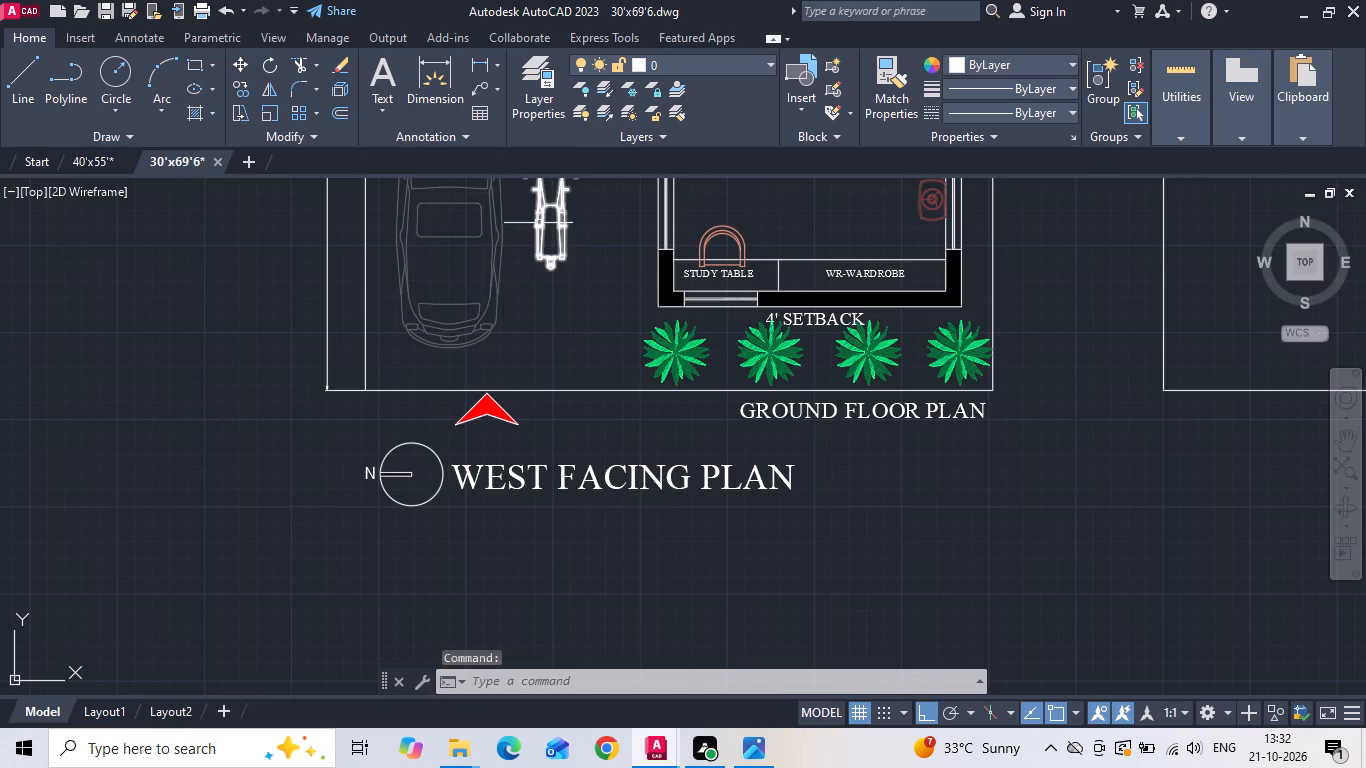
click(538, 223)
key(ctrl+c)
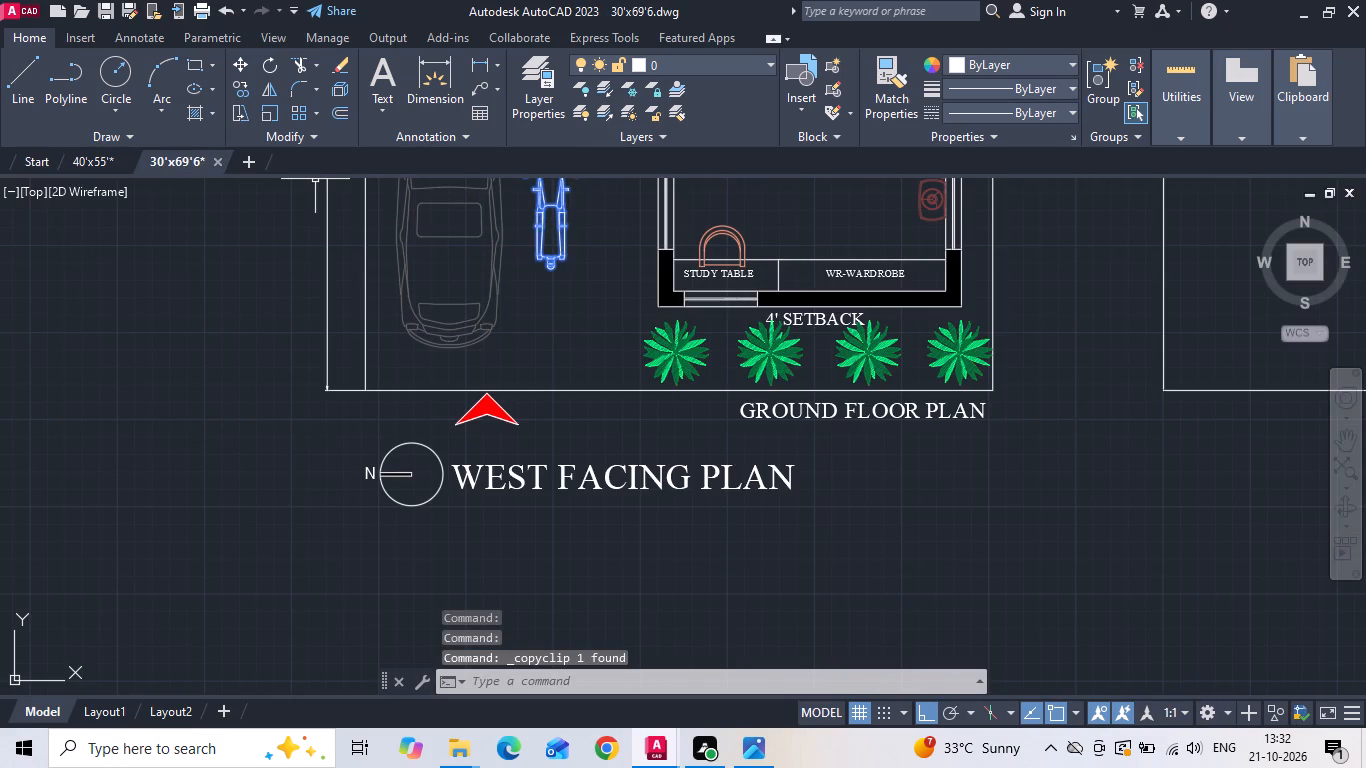
click(84, 162)
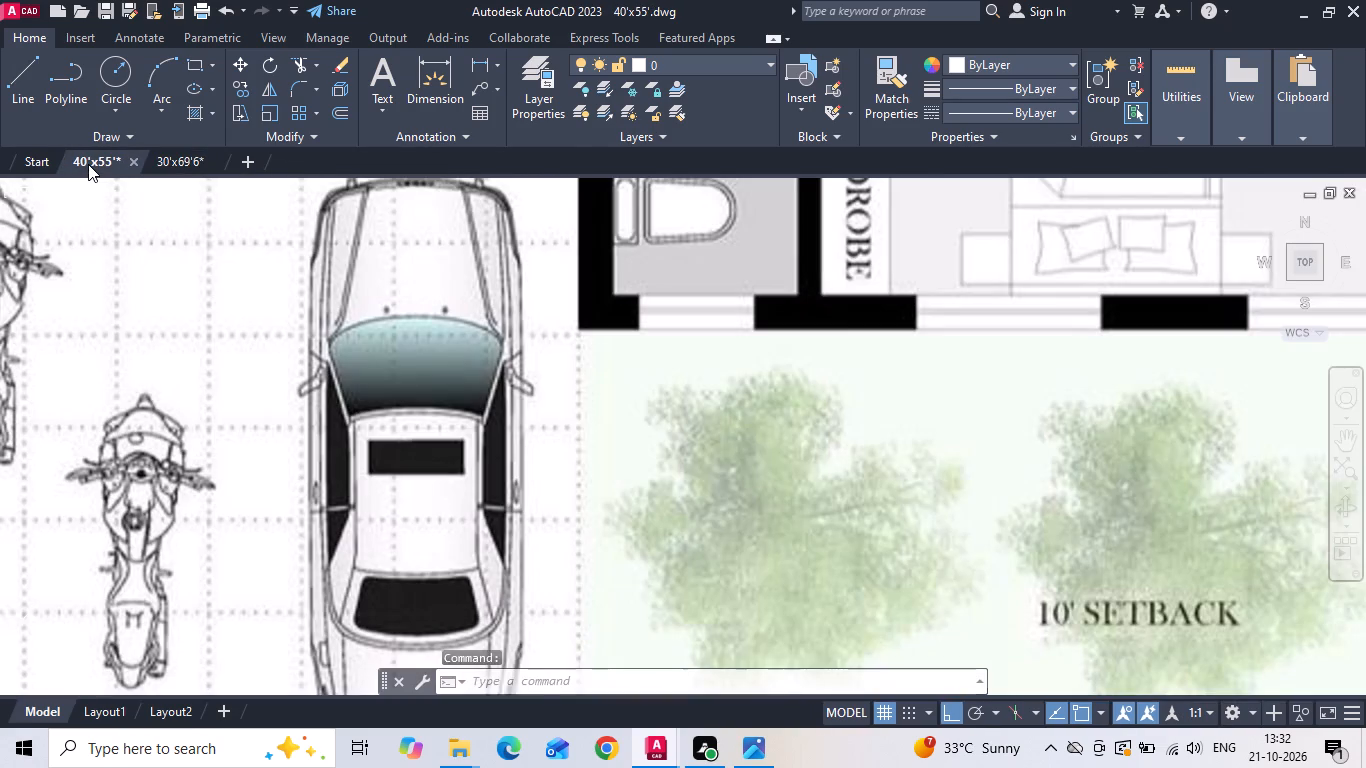
key(ctrl+v)
scroll(474, 455, down, 3)
scroll(961, 463, up, 1)
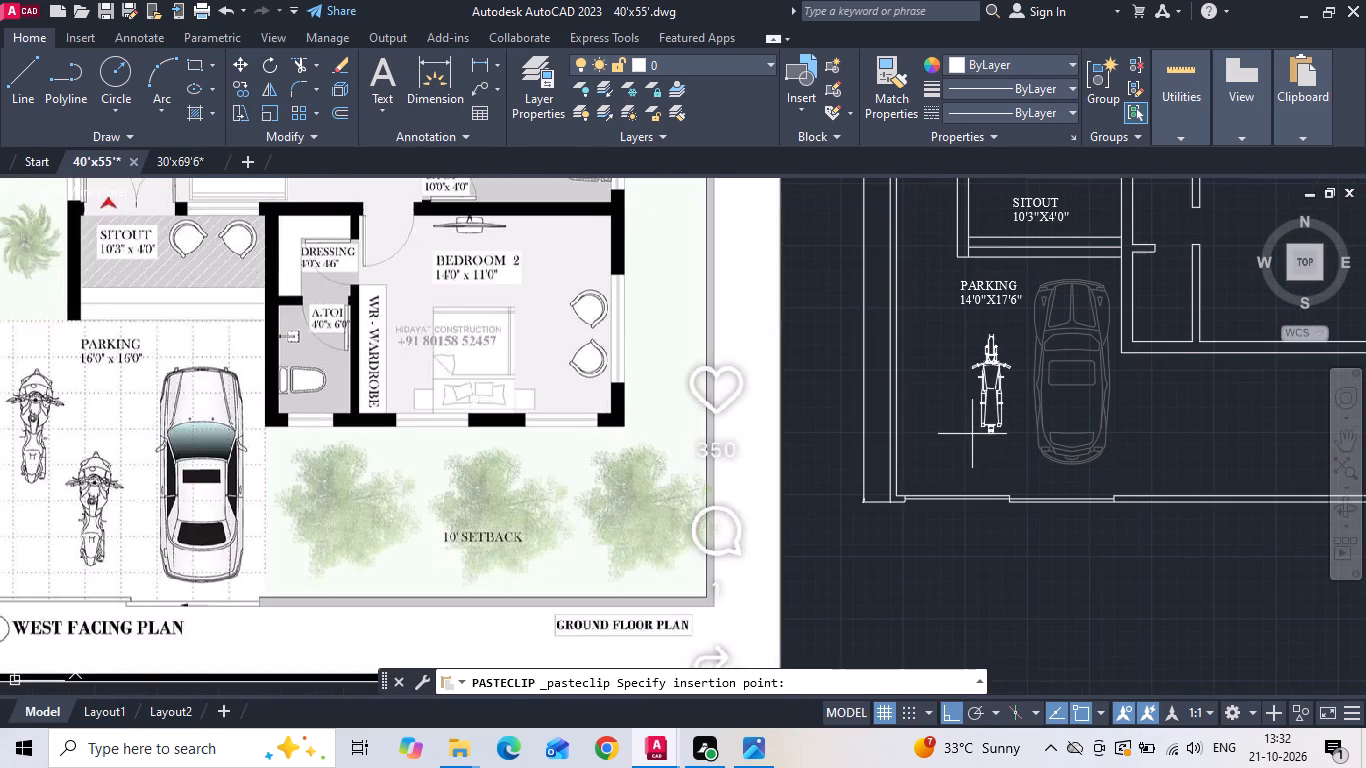
middle_drag(975, 434, 980, 449)
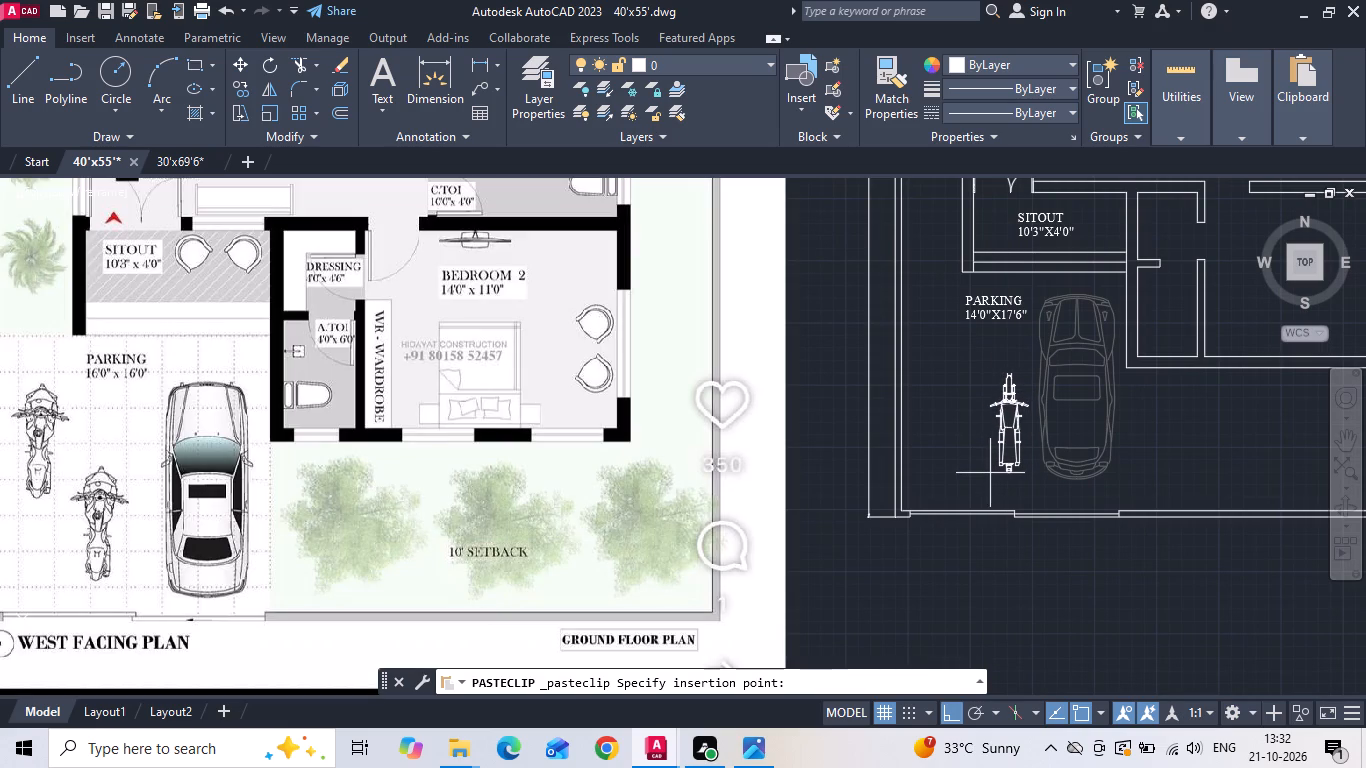
click(988, 473)
Copy the motorcycle horizontally to its west side to make a second motorcycle in the parking area.
click(998, 429)
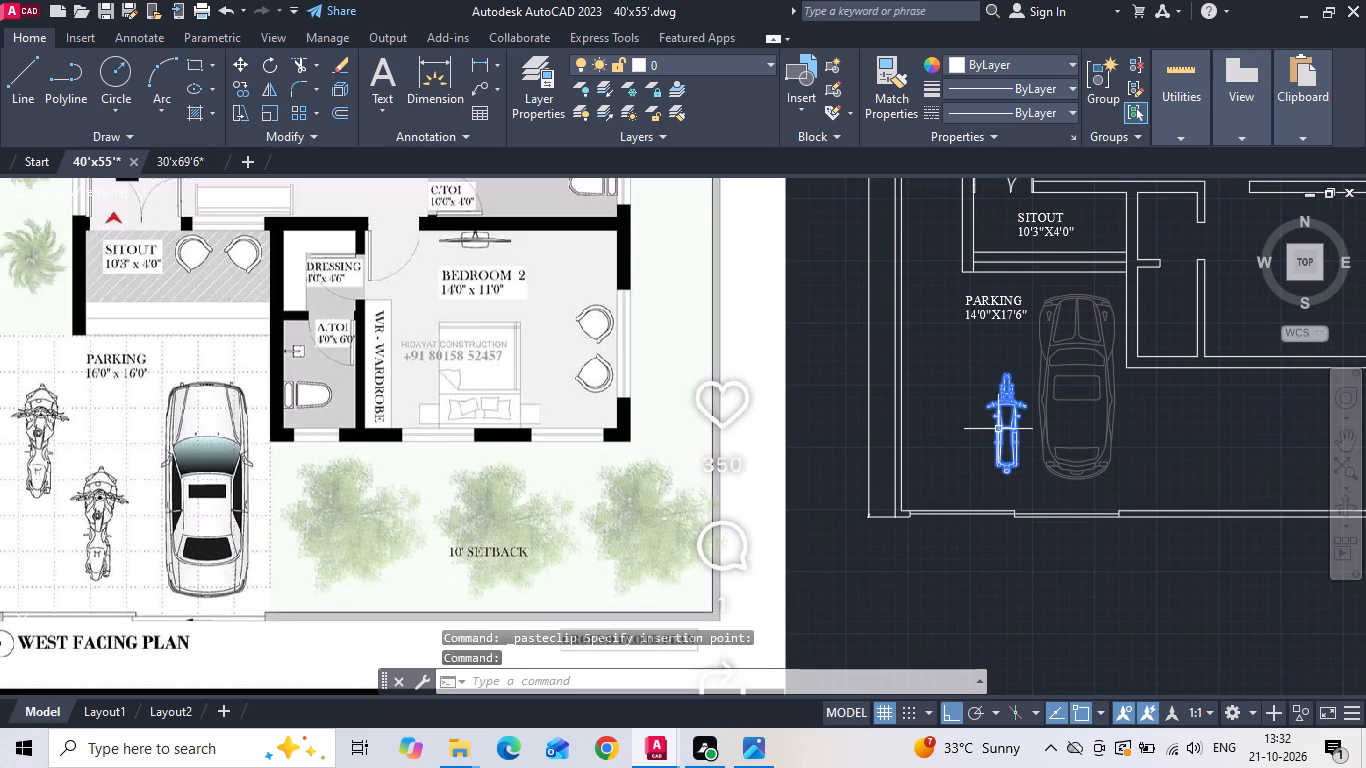
right_click(998, 429)
click(1048, 378)
key(F8)
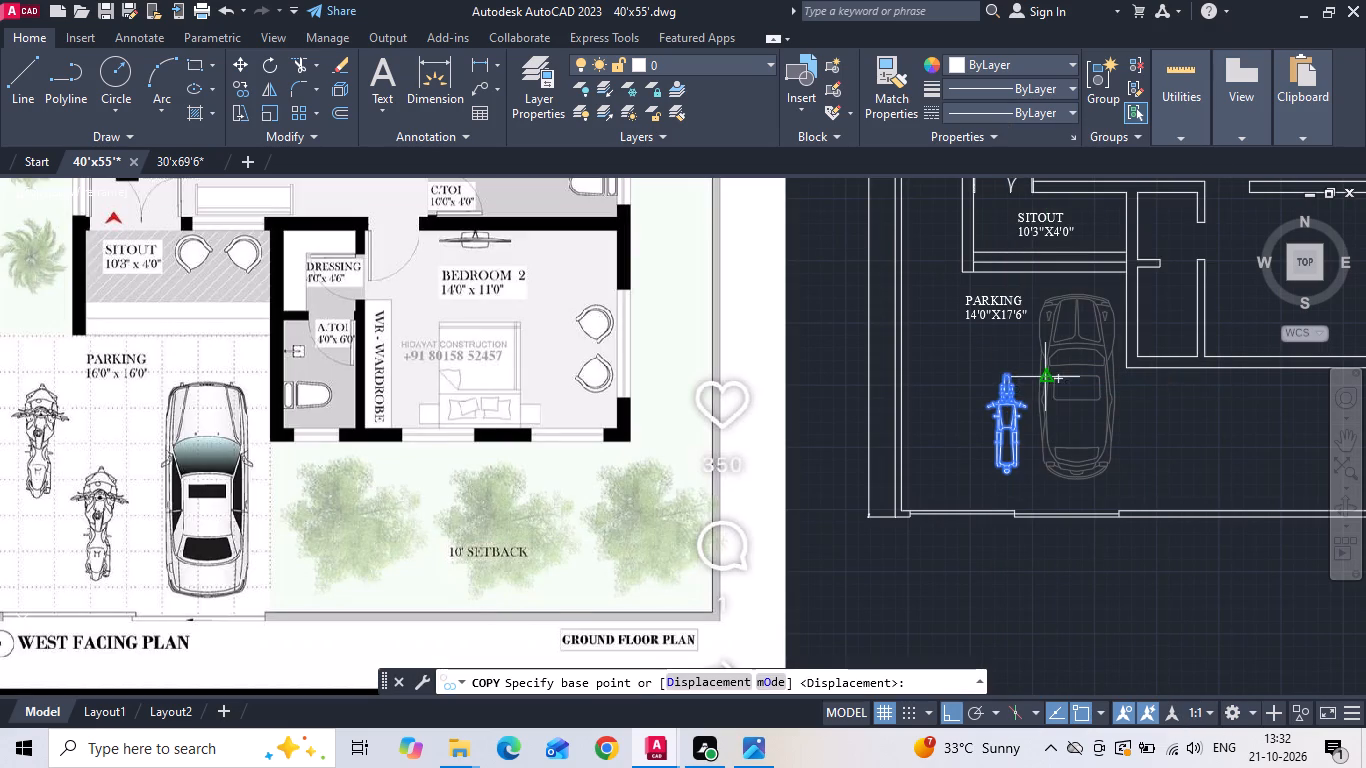
drag(1026, 419, 1012, 423)
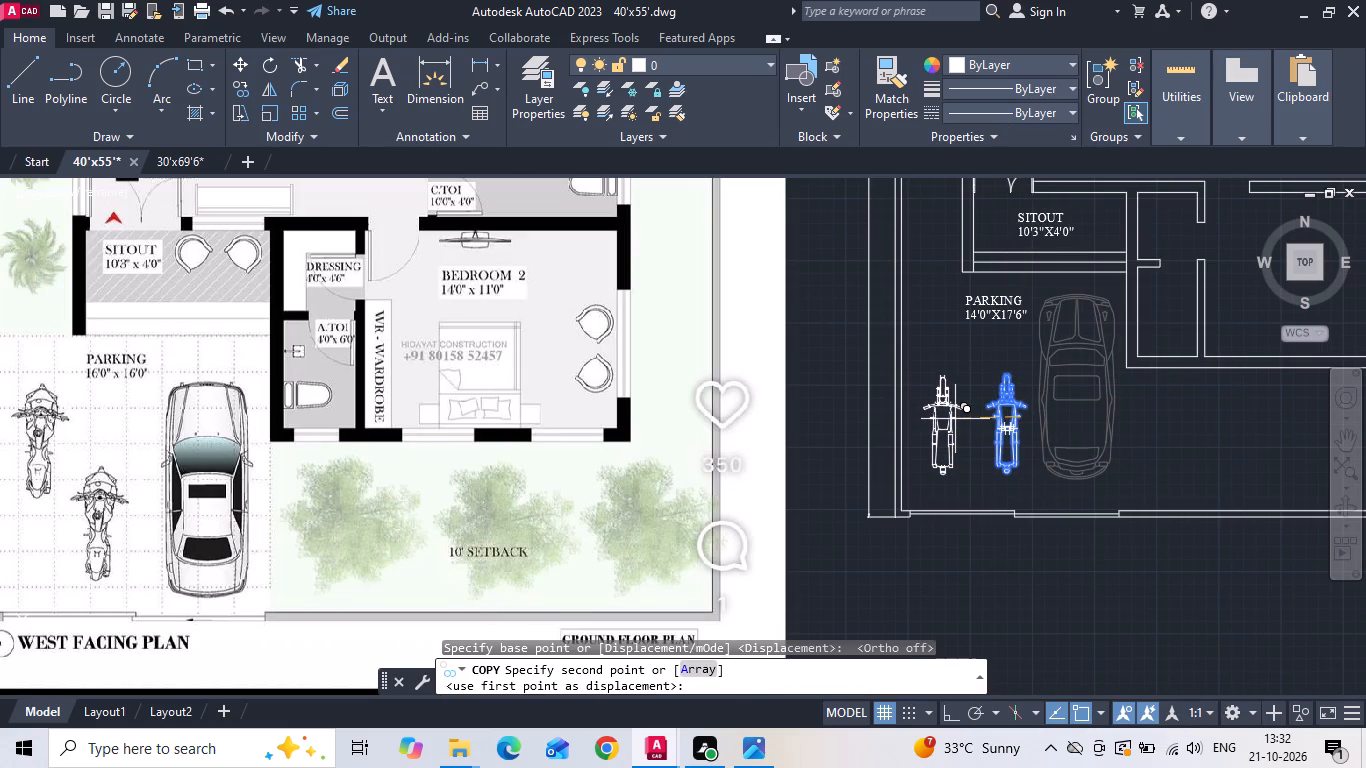
key(F8)
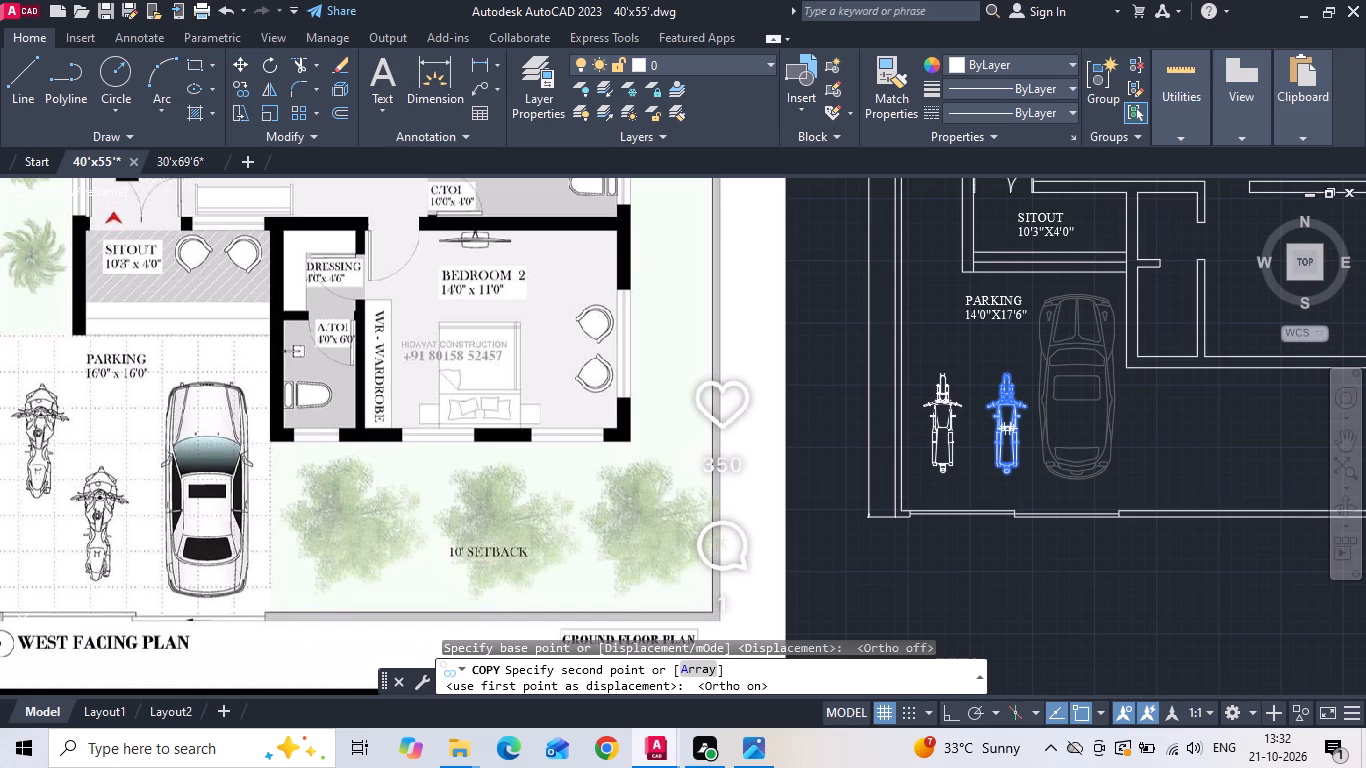
click(963, 418)
key(Escape)
Move the western motorcycle straight north so the two motorcycles are staggered as in the reference image.
click(963, 412)
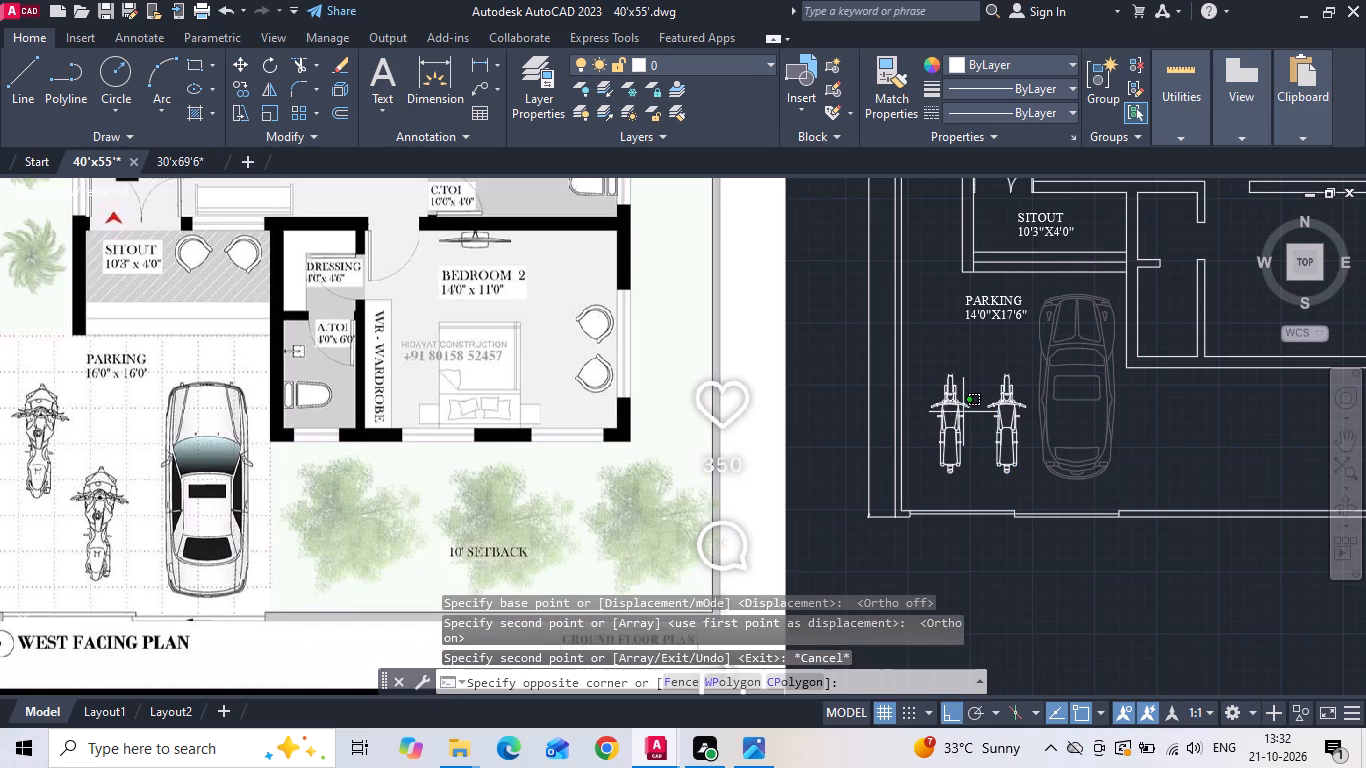
right_click(963, 412)
click(944, 393)
right_click(944, 392)
click(956, 366)
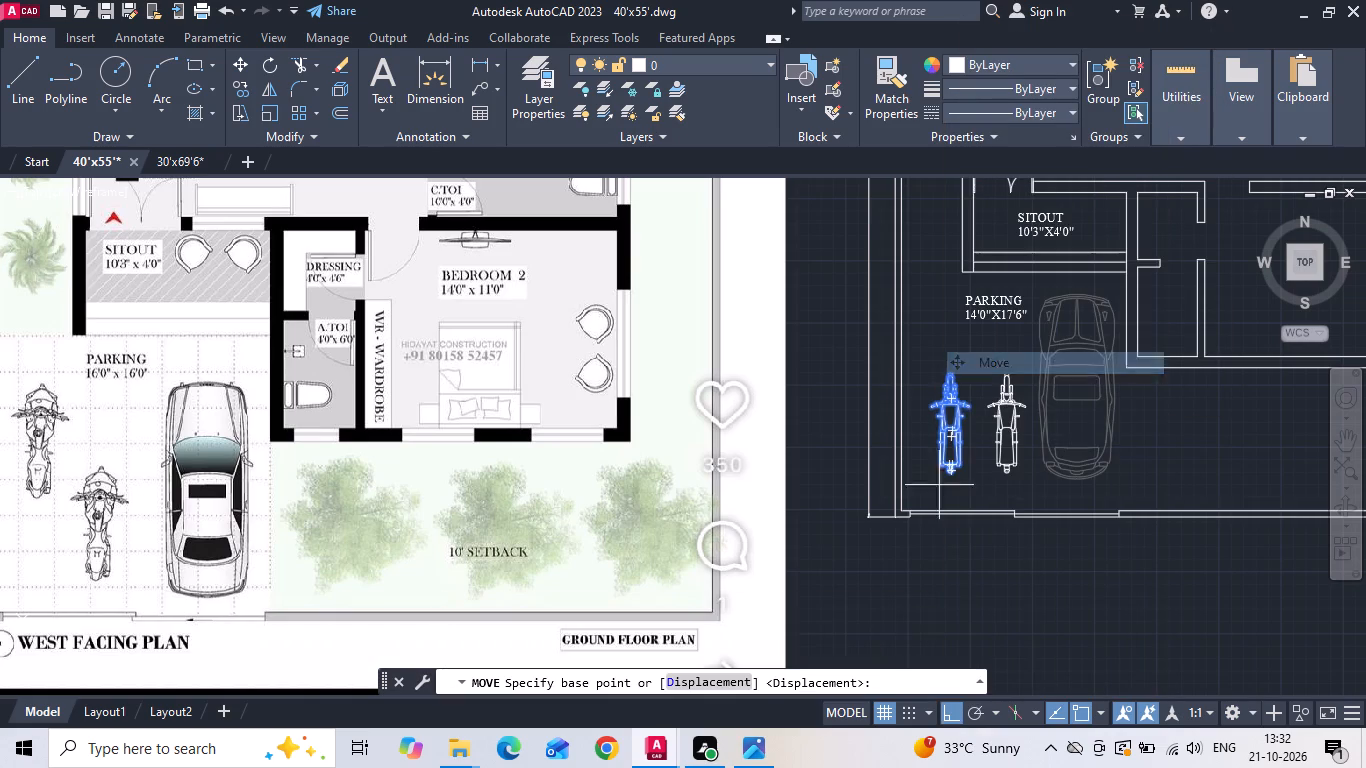
click(937, 639)
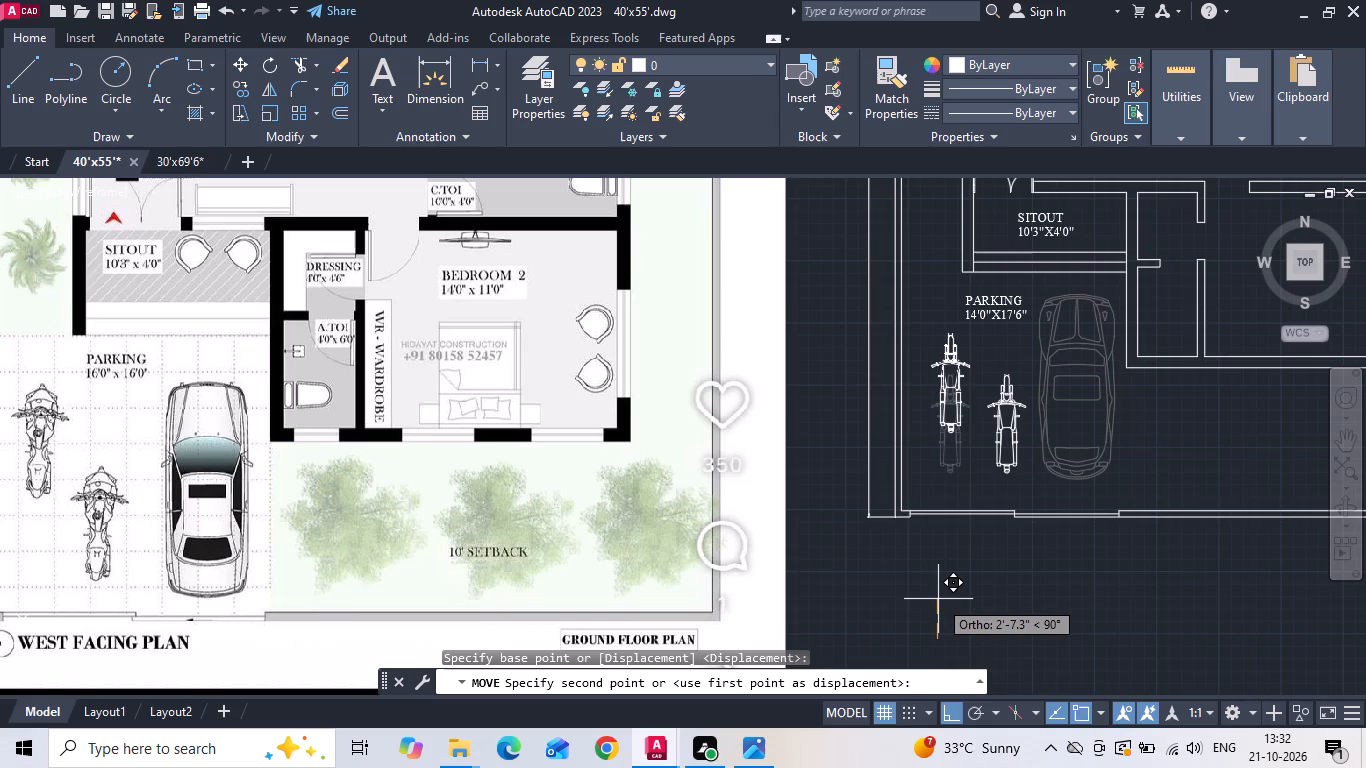
click(938, 593)
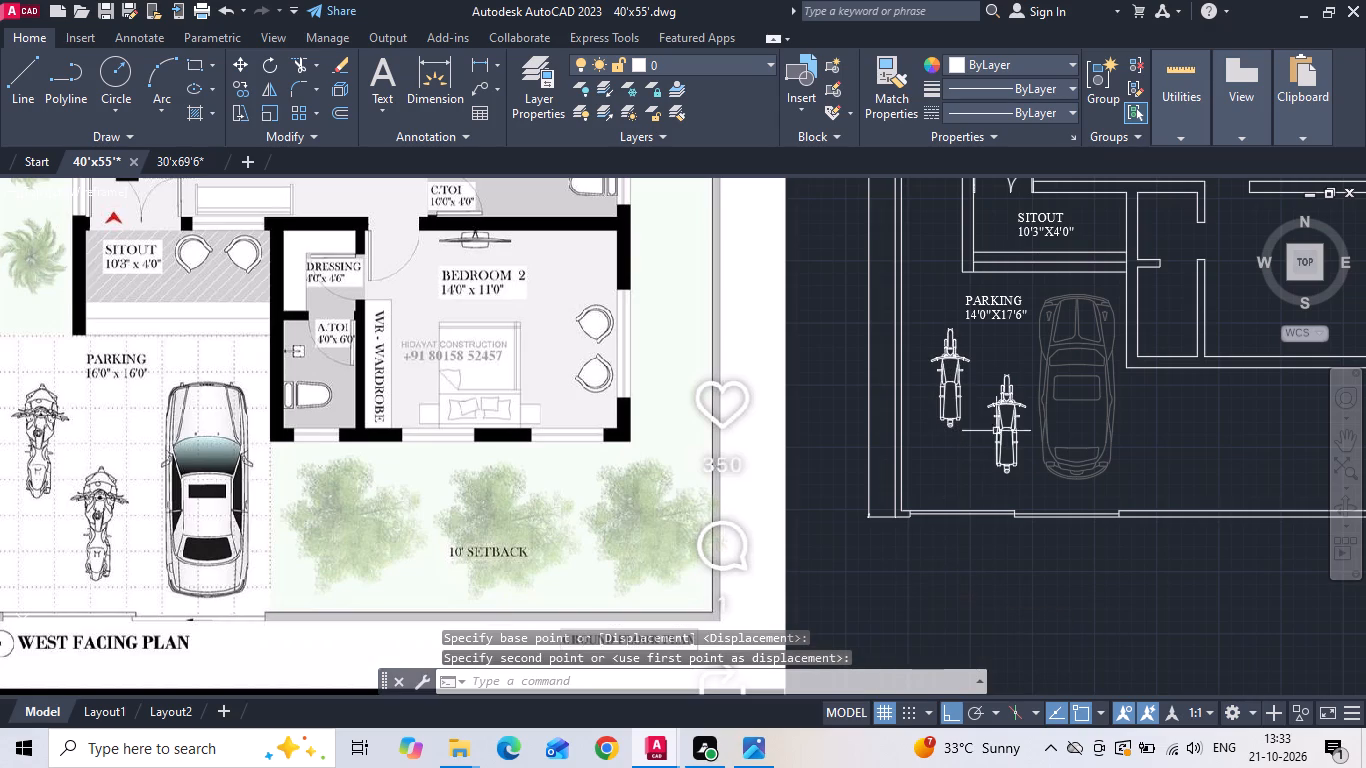
Change the size line of the PARKING label to 16'0"X16'0".
scroll(1056, 290, up, 2)
scroll(931, 387, up, 2)
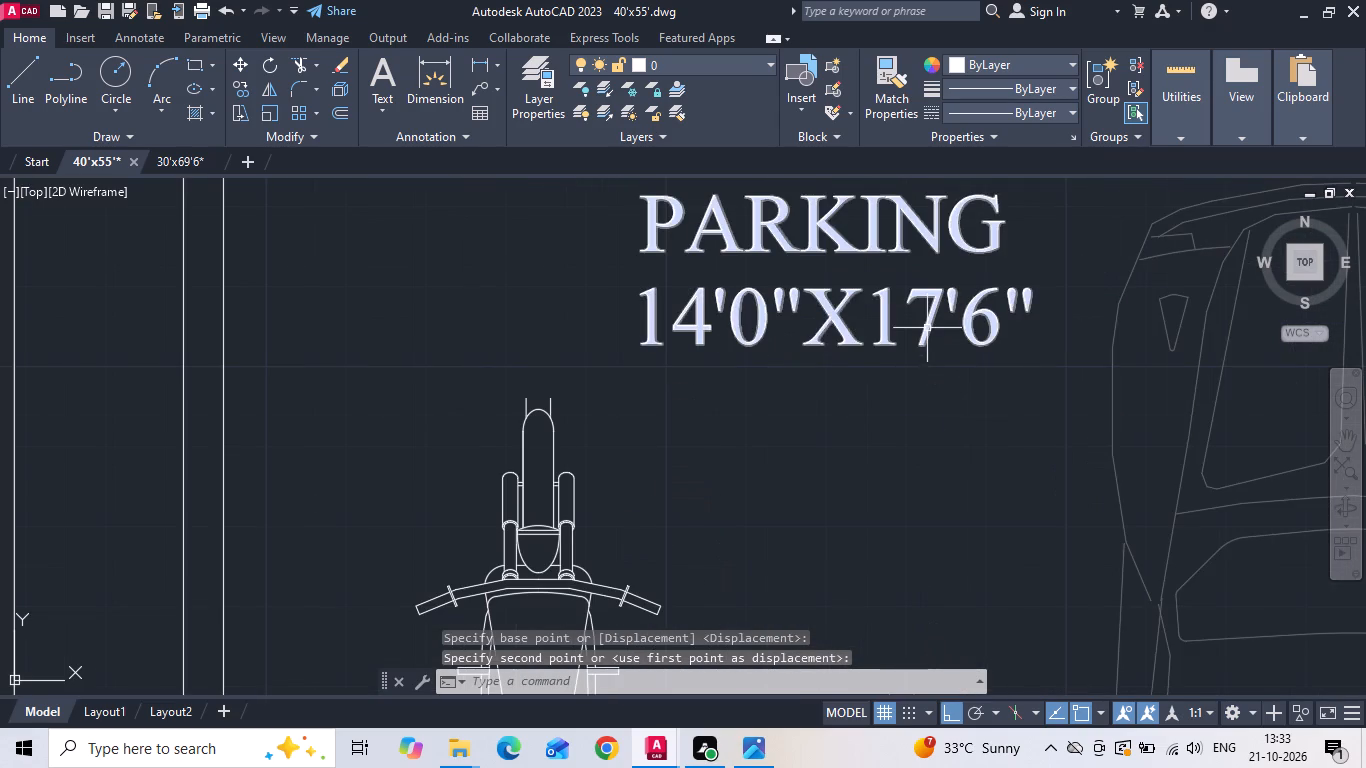
double_click(928, 327)
key(BackSpace)
key(6)
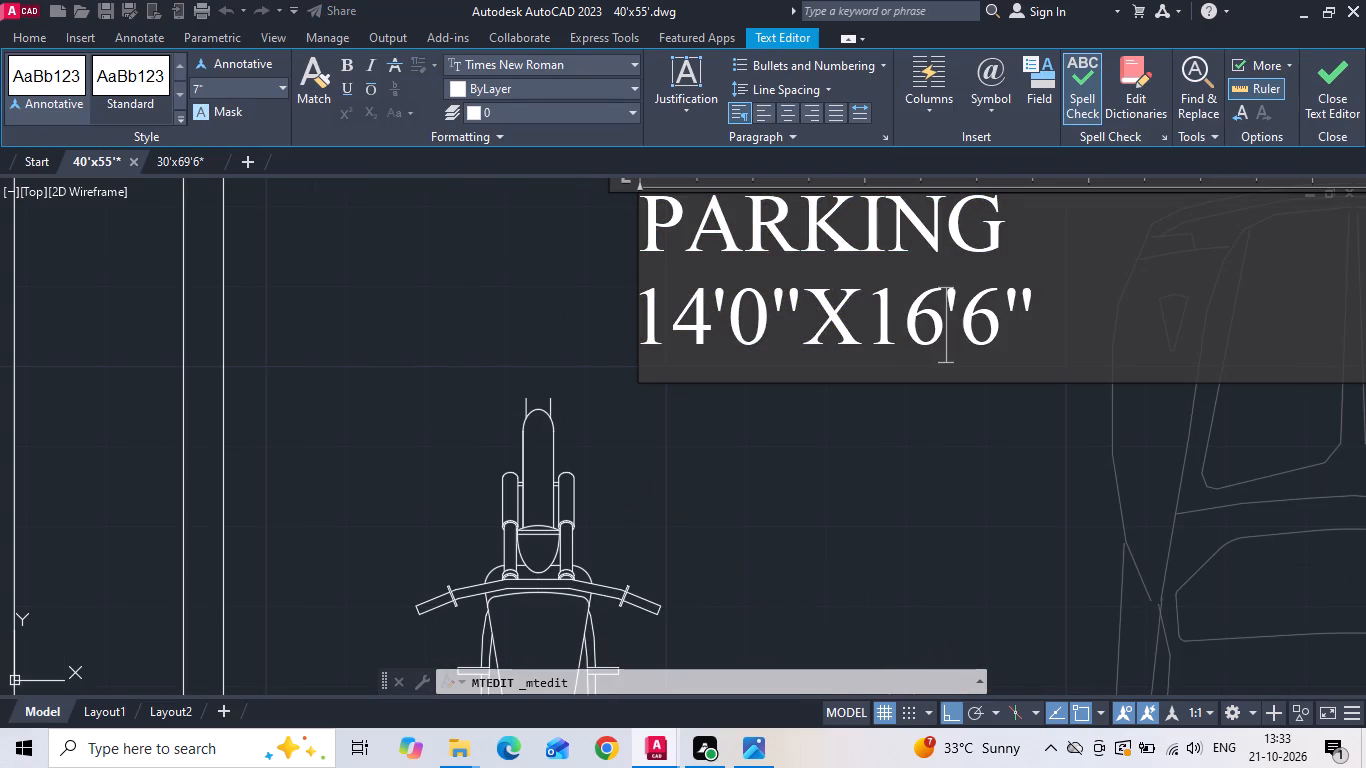
click(981, 329)
click(998, 324)
key(BackSpace)
key(0)
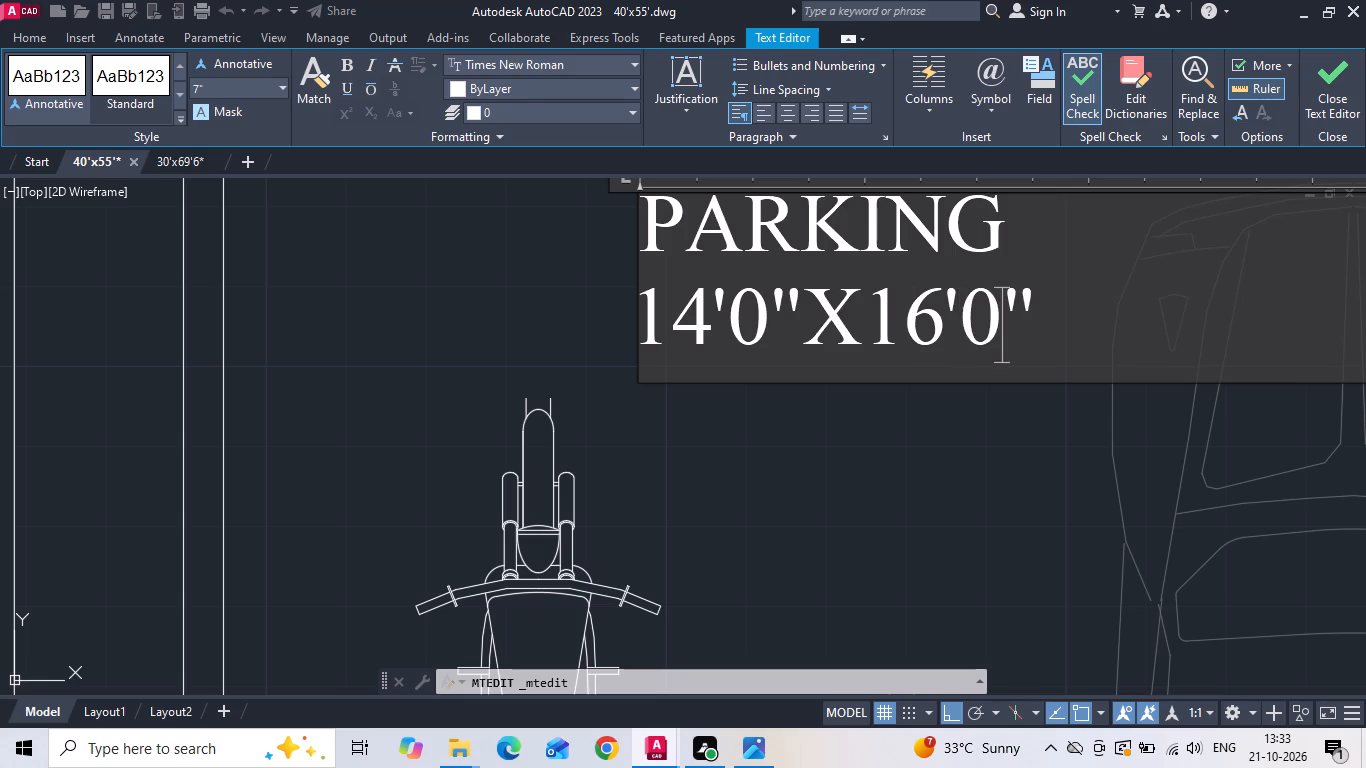
click(715, 331)
key(BackSpace)
key(6)
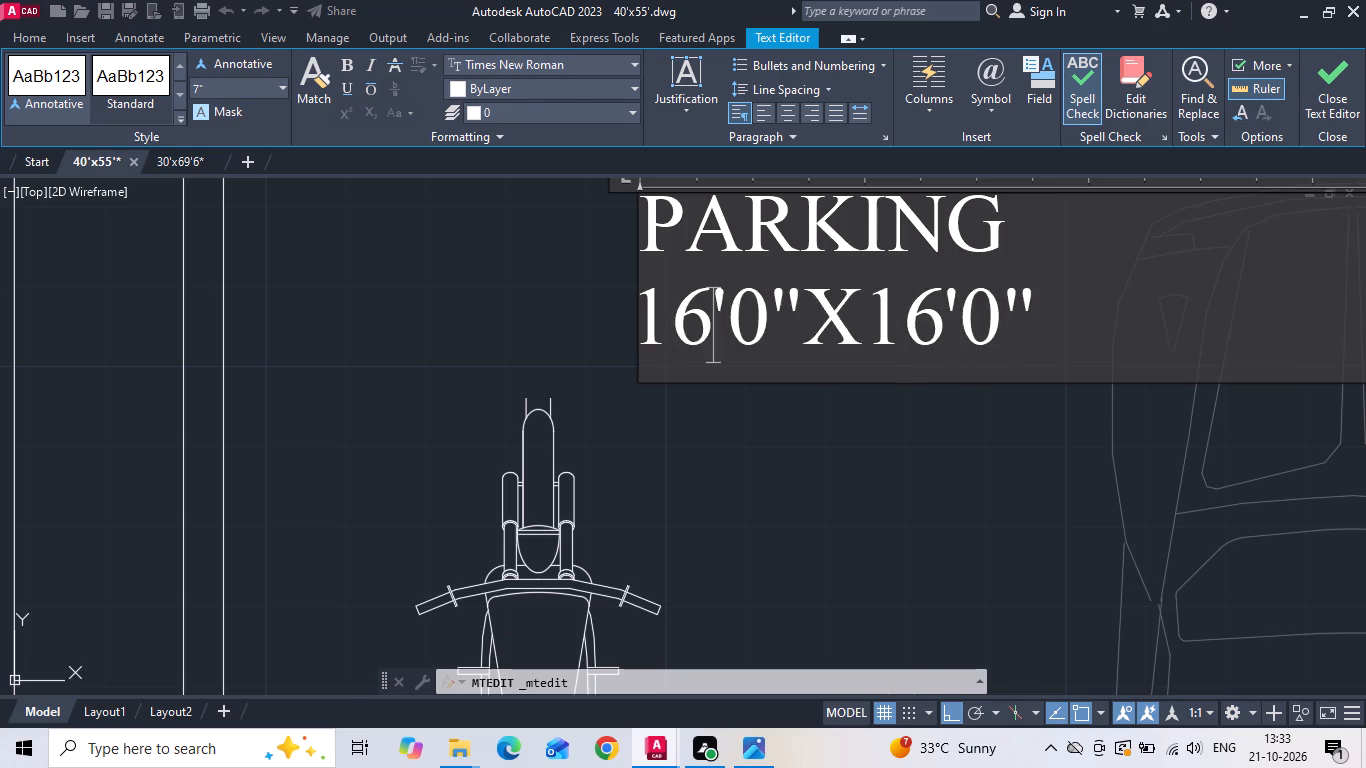
click(634, 415)
Measure the parking area's width from the wall east of the car to each line of the west boundary wall.
scroll(631, 416, down, 2)
click(478, 63)
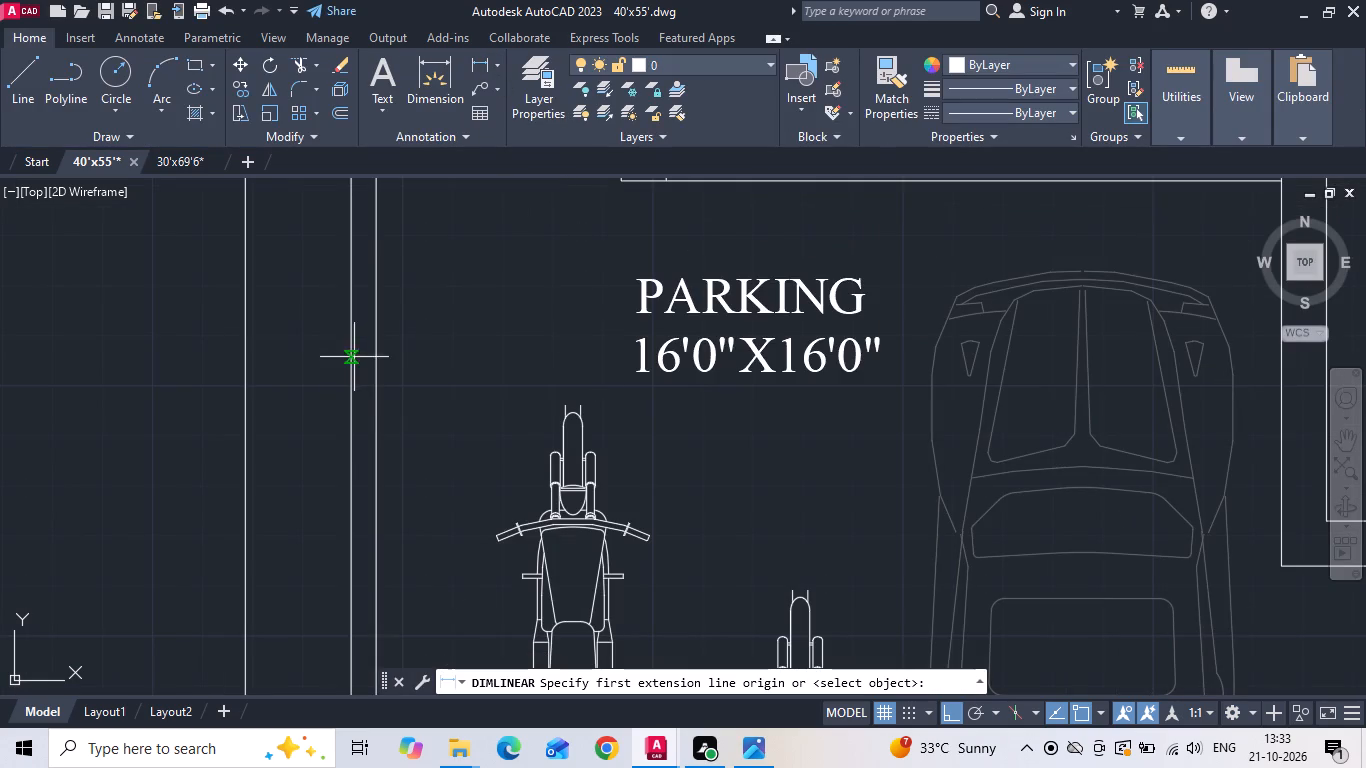
click(373, 371)
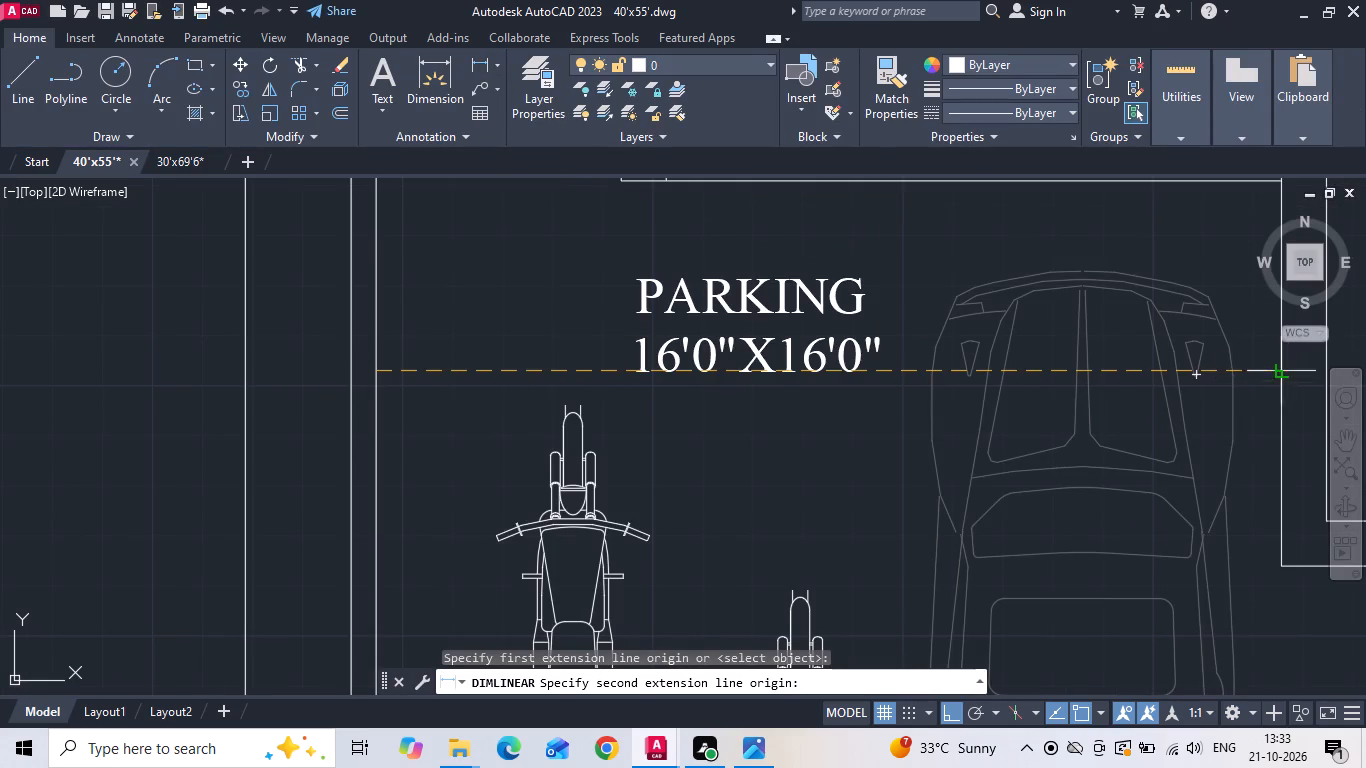
click(1287, 376)
scroll(970, 461, down, 1)
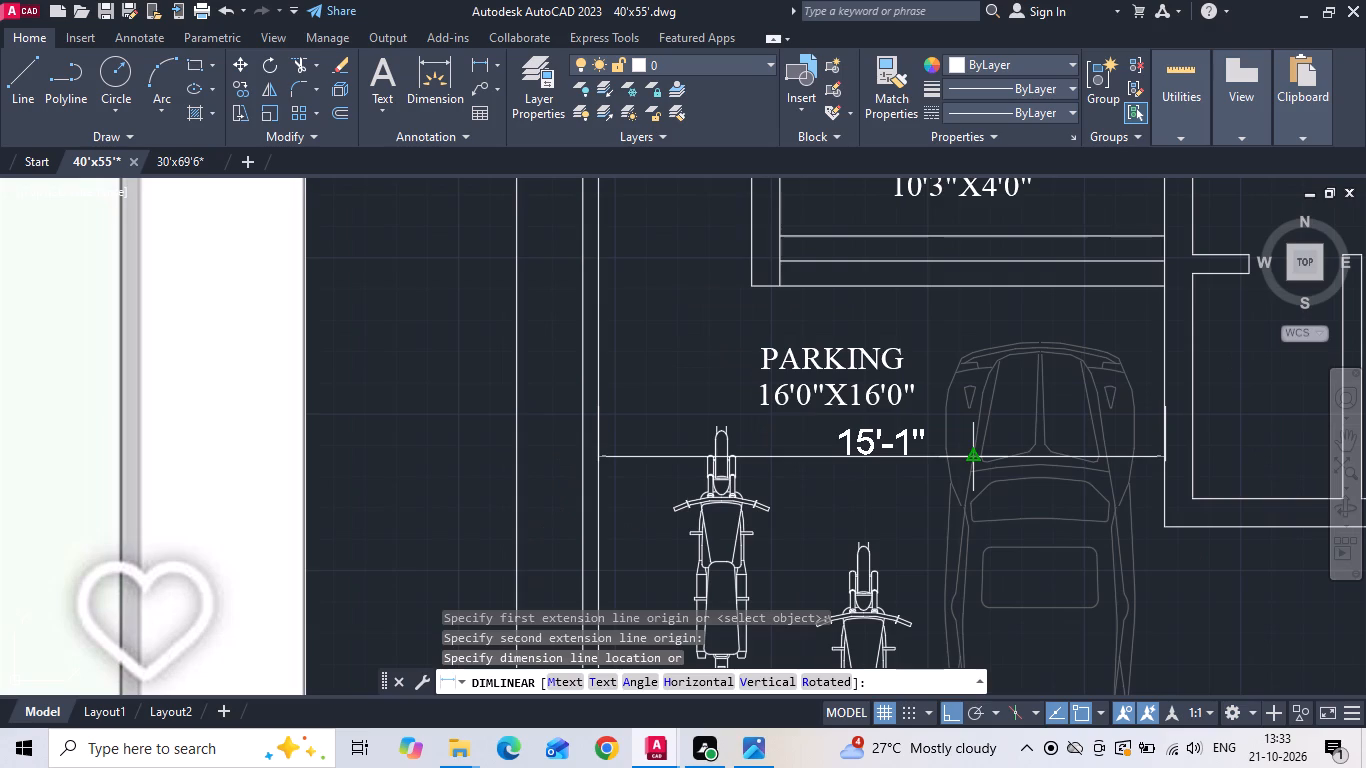
key(Escape)
key(space)
click(1166, 431)
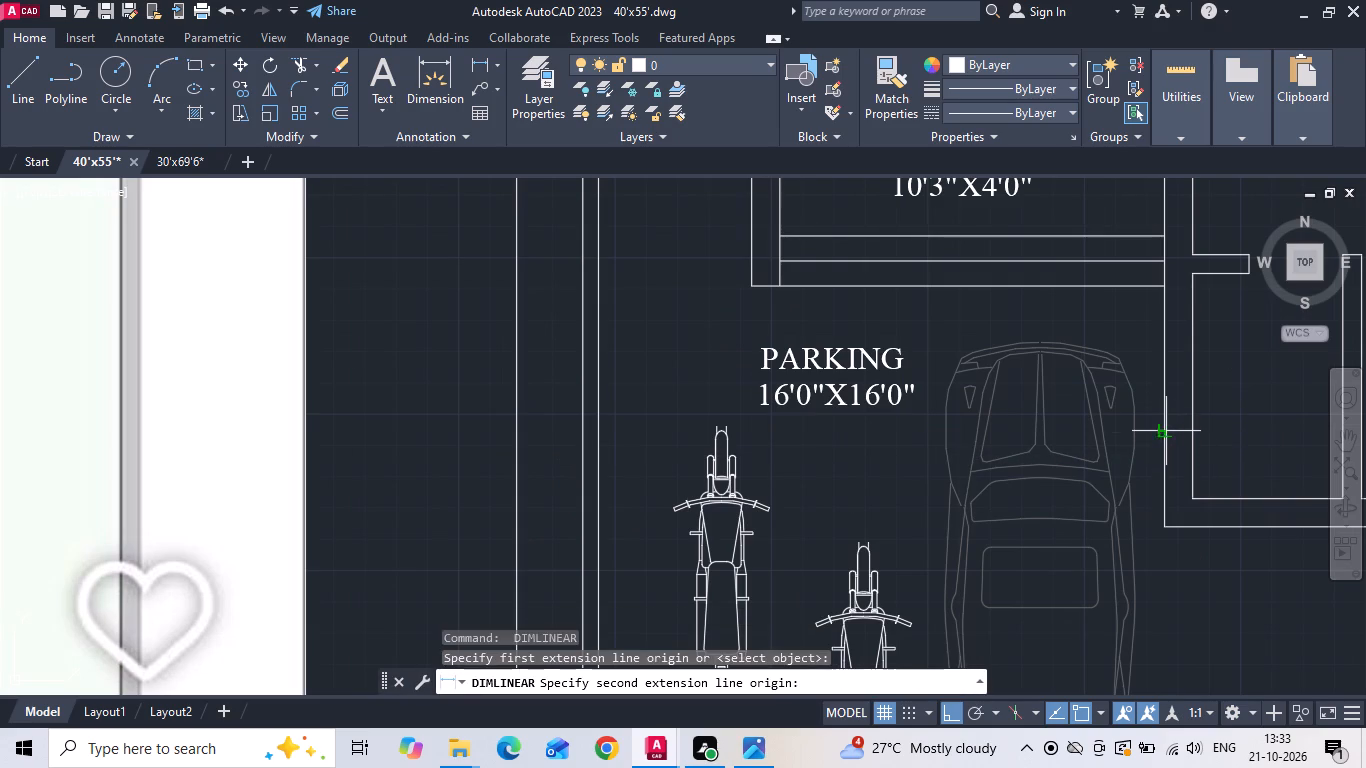
click(582, 430)
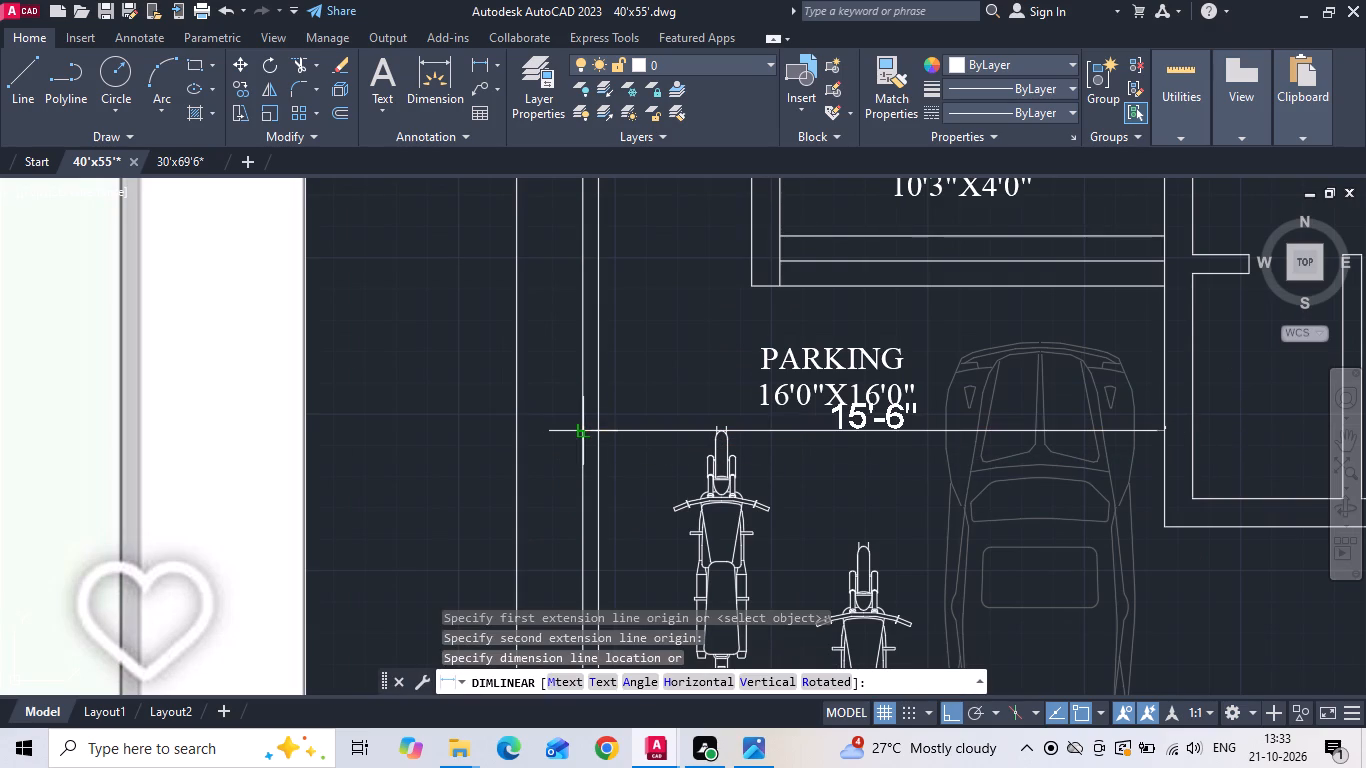
key(Escape)
Try to measure the parking area's depth from the sitout's lowest step line to the south boundary.
key(space)
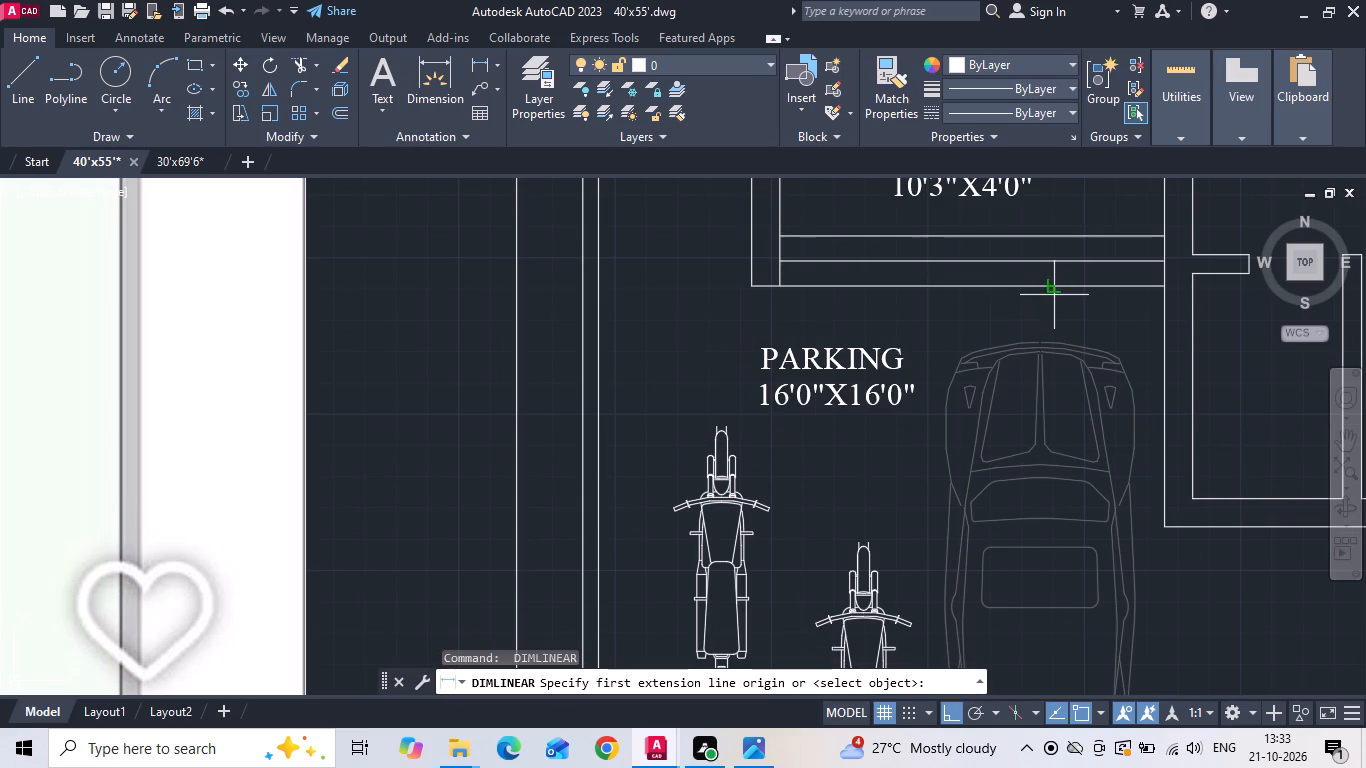
click(1054, 295)
scroll(1049, 294, down, 1)
click(1110, 667)
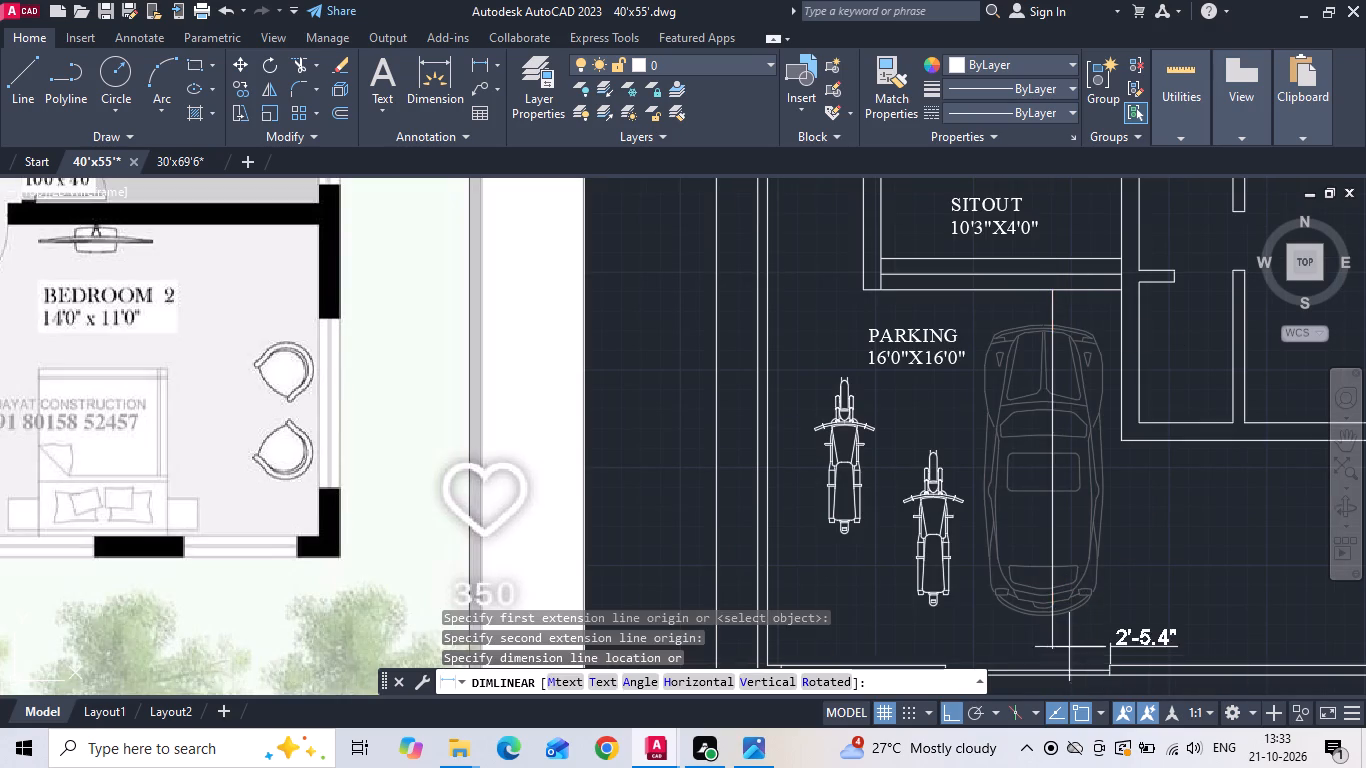
key(Escape)
Measure the parking's clear width again, from the west boundary's inner line to the wall east of the car.
key(space)
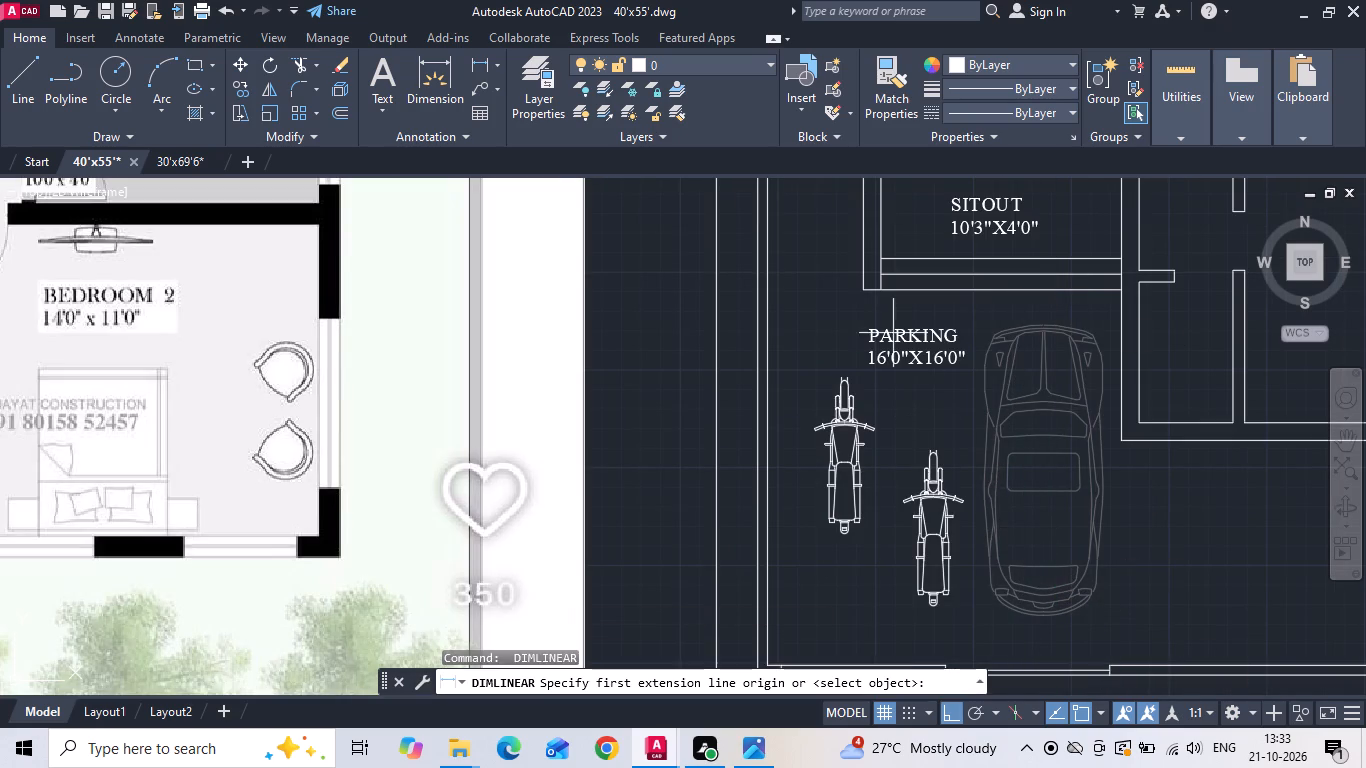
scroll(812, 294, up, 1)
drag(745, 327, 763, 334)
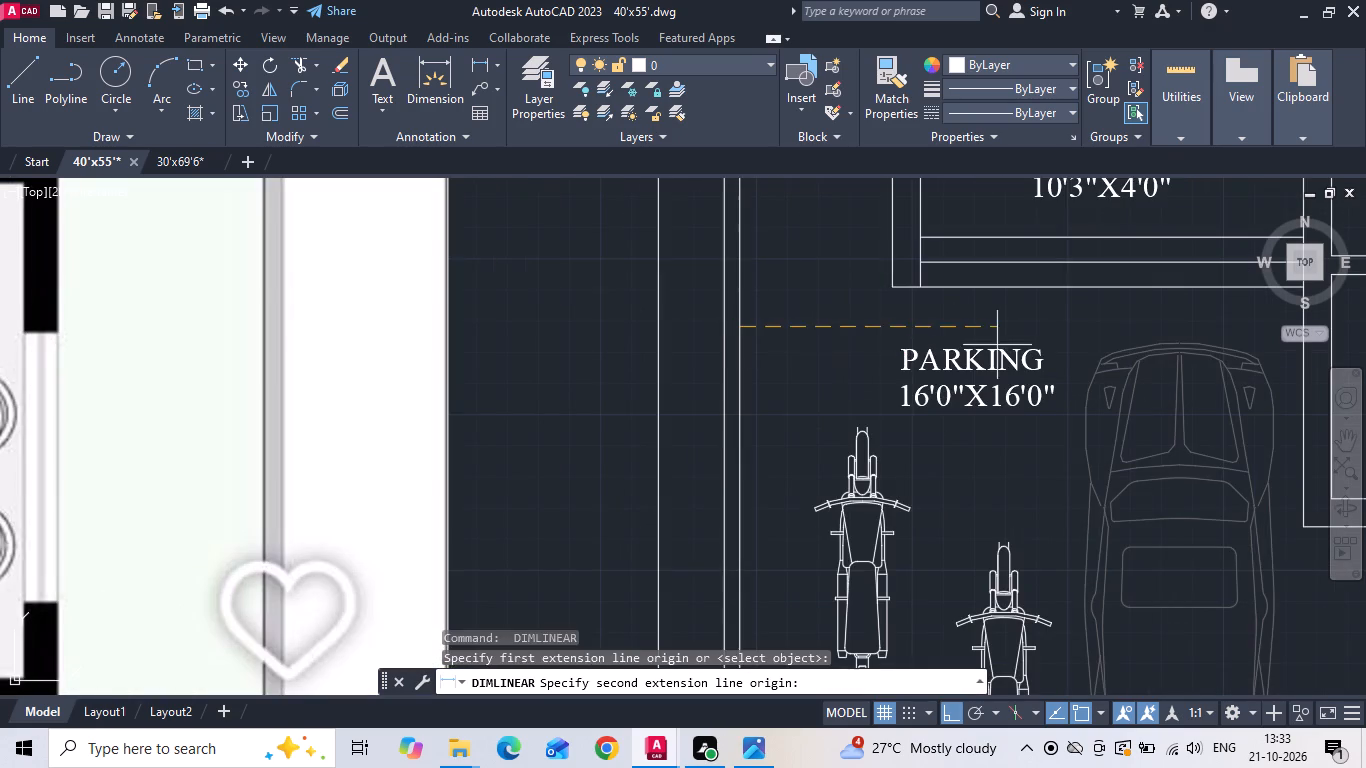
middle_drag(982, 353, 666, 407)
click(984, 378)
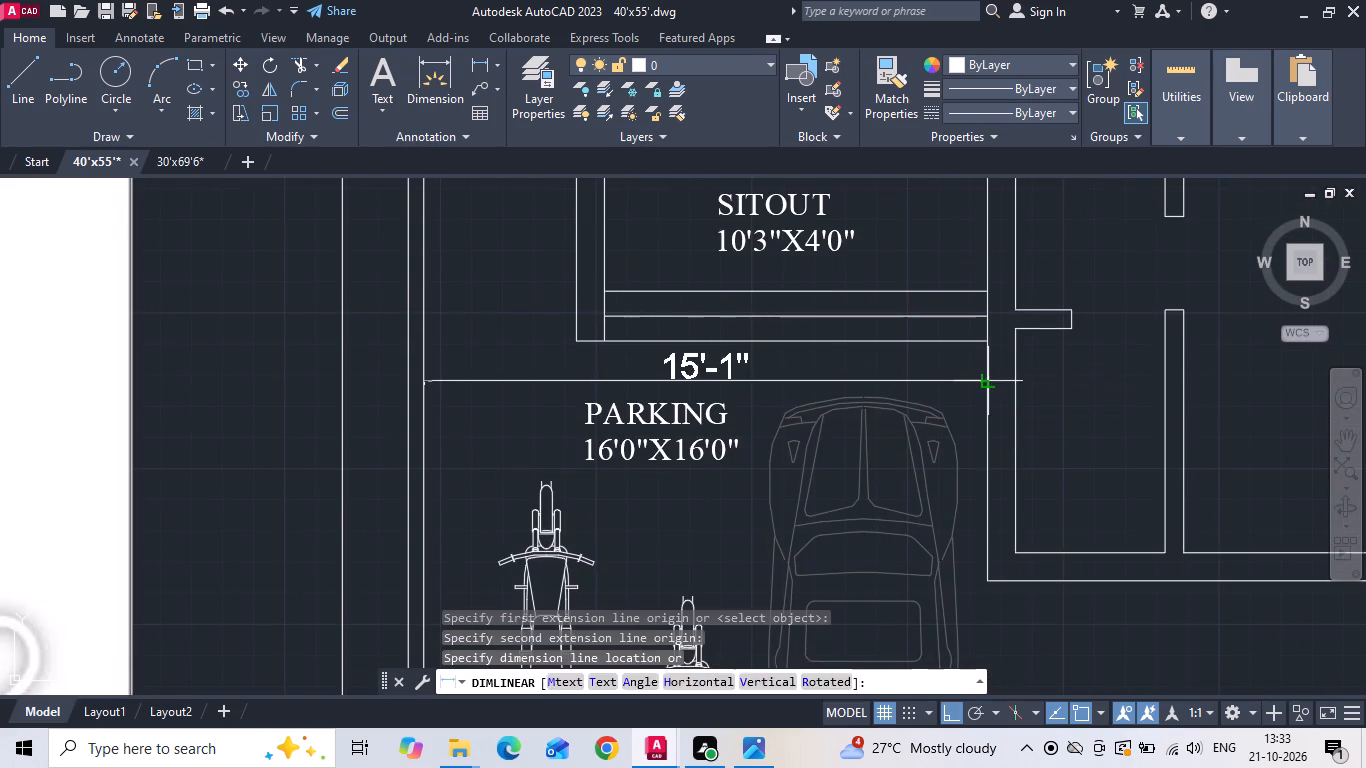
key(Escape)
Correct the width in the PARKING label so it reads 15'1"X16'0", and save the drawing.
scroll(648, 460, up, 1)
double_click(623, 444)
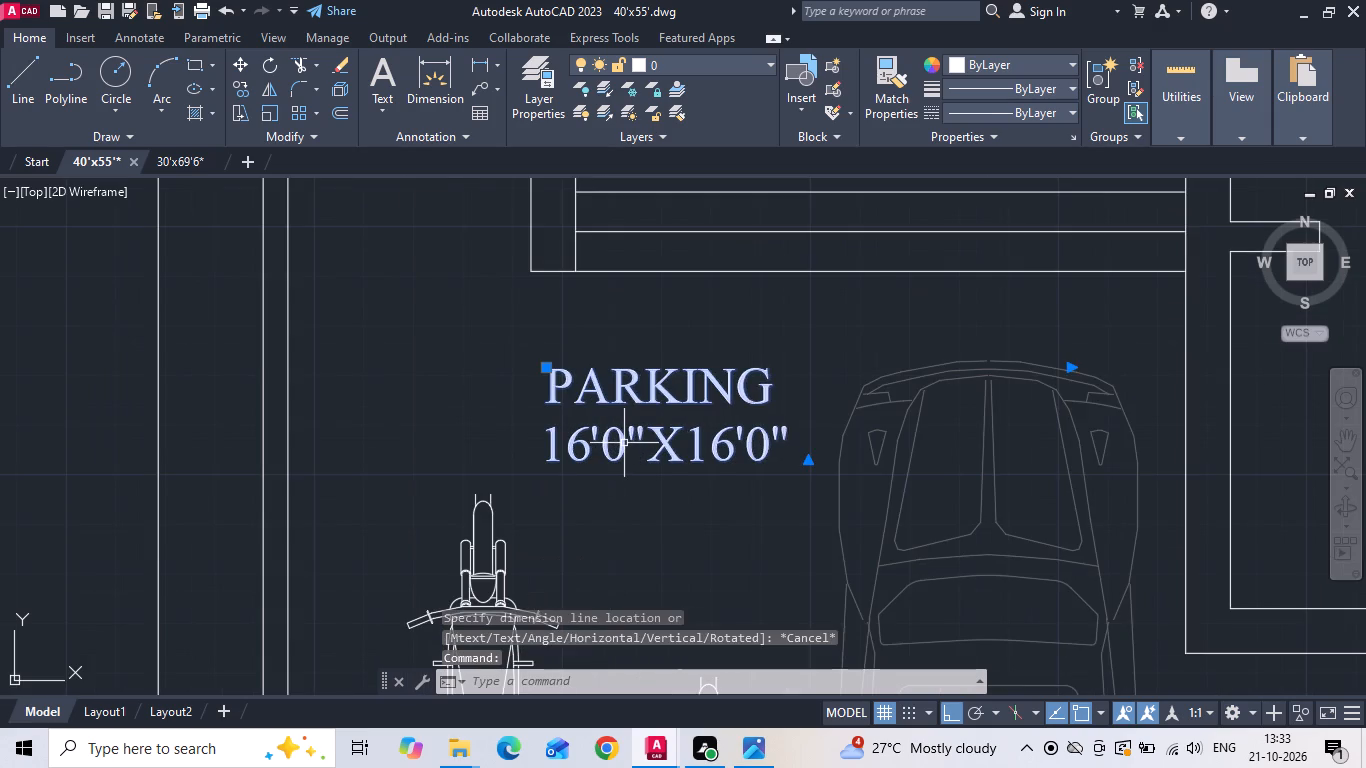
key(BackSpace)
key(1)
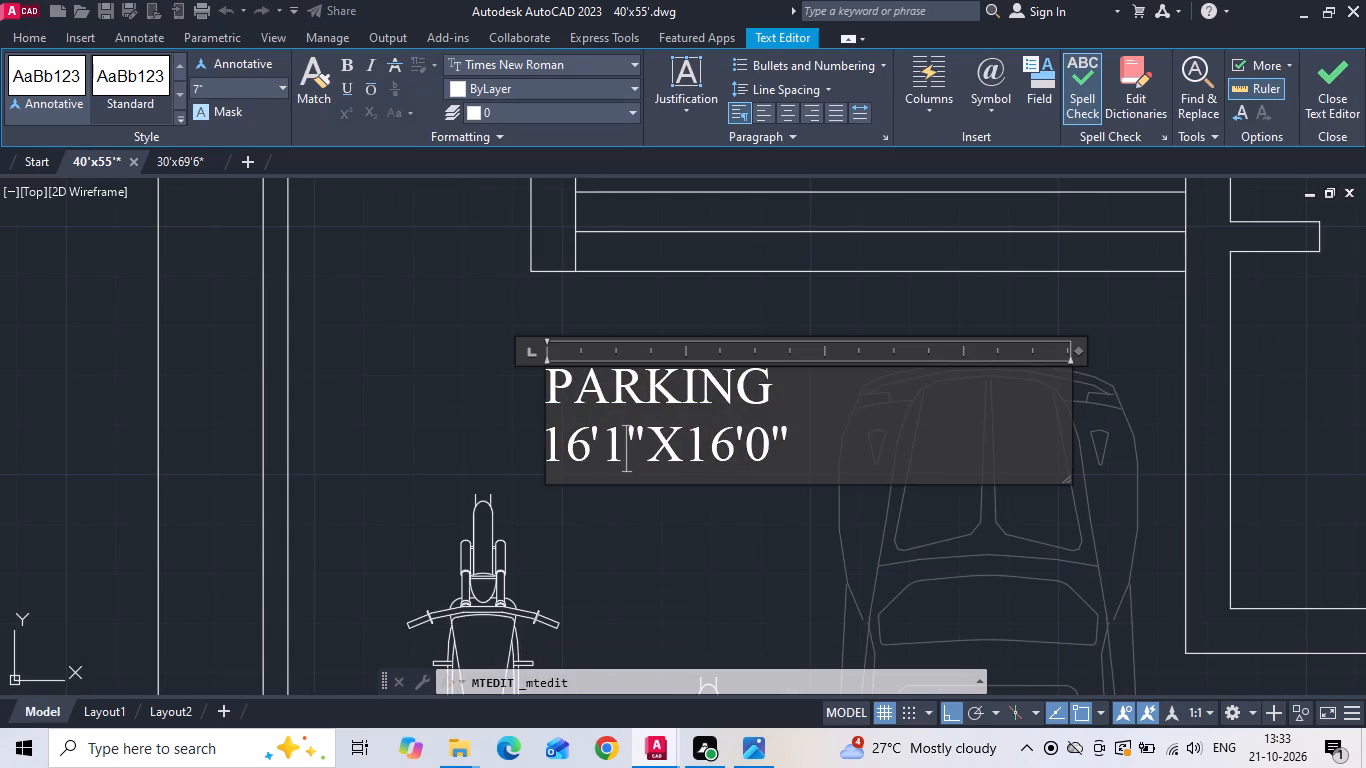
click(590, 445)
key(BackSpace)
key(5)
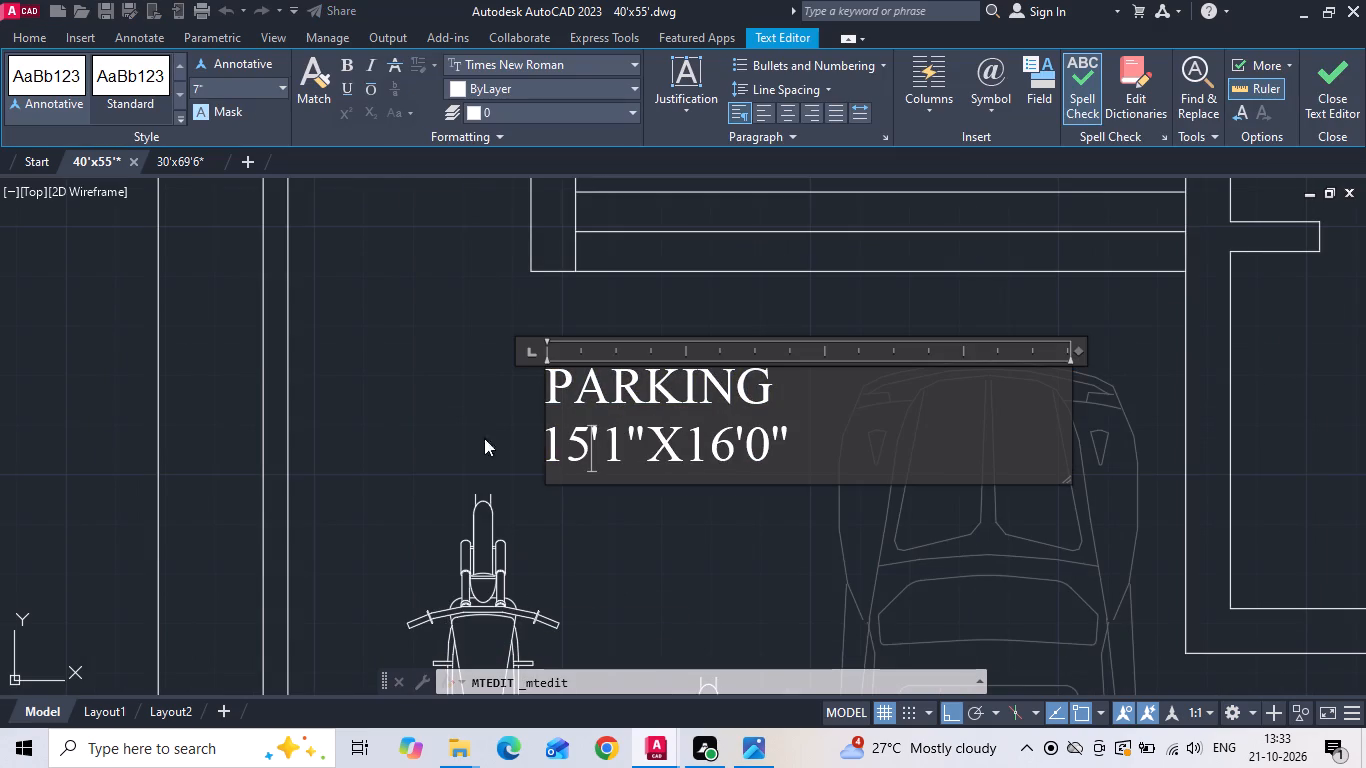
click(410, 428)
key(ctrl+s)
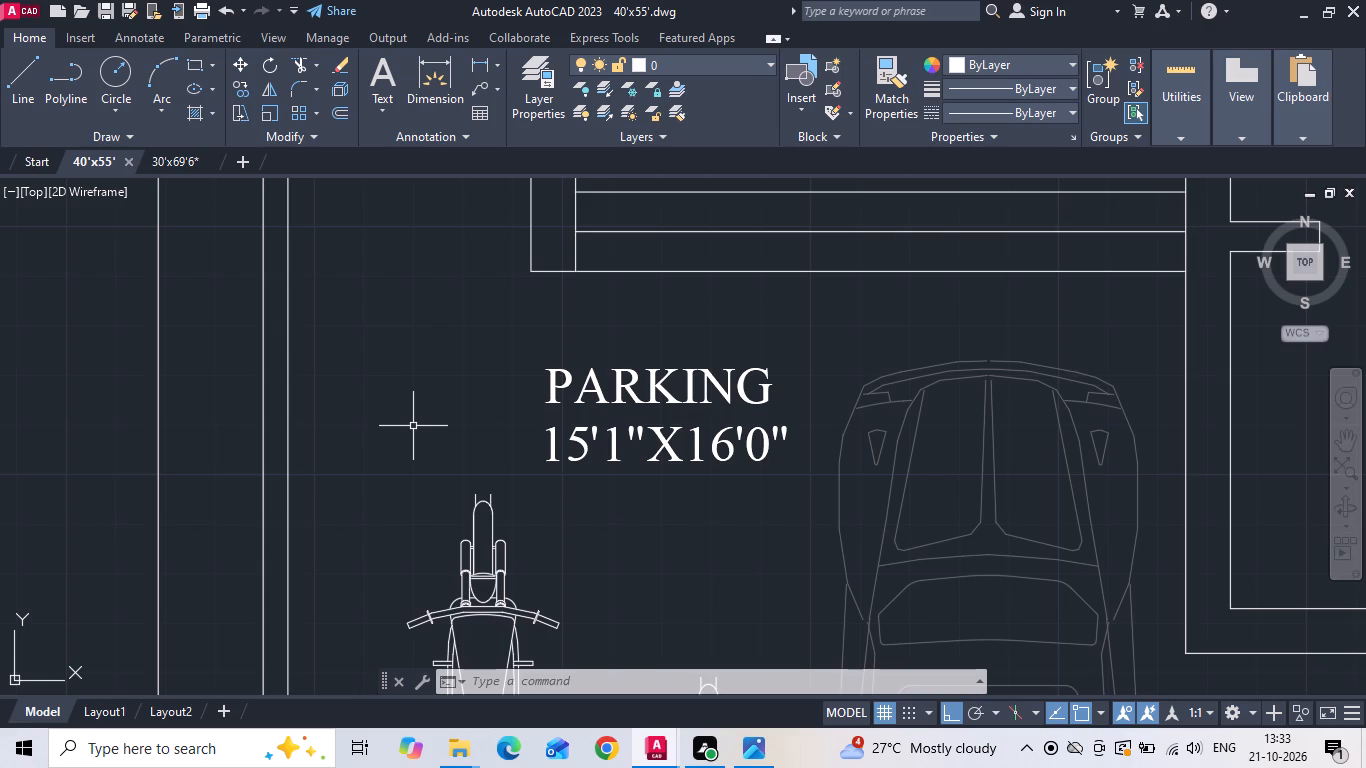
Offset the west and north inner wall lines of the small dressing room east of the sitout 18" inward.
scroll(440, 418, down, 3)
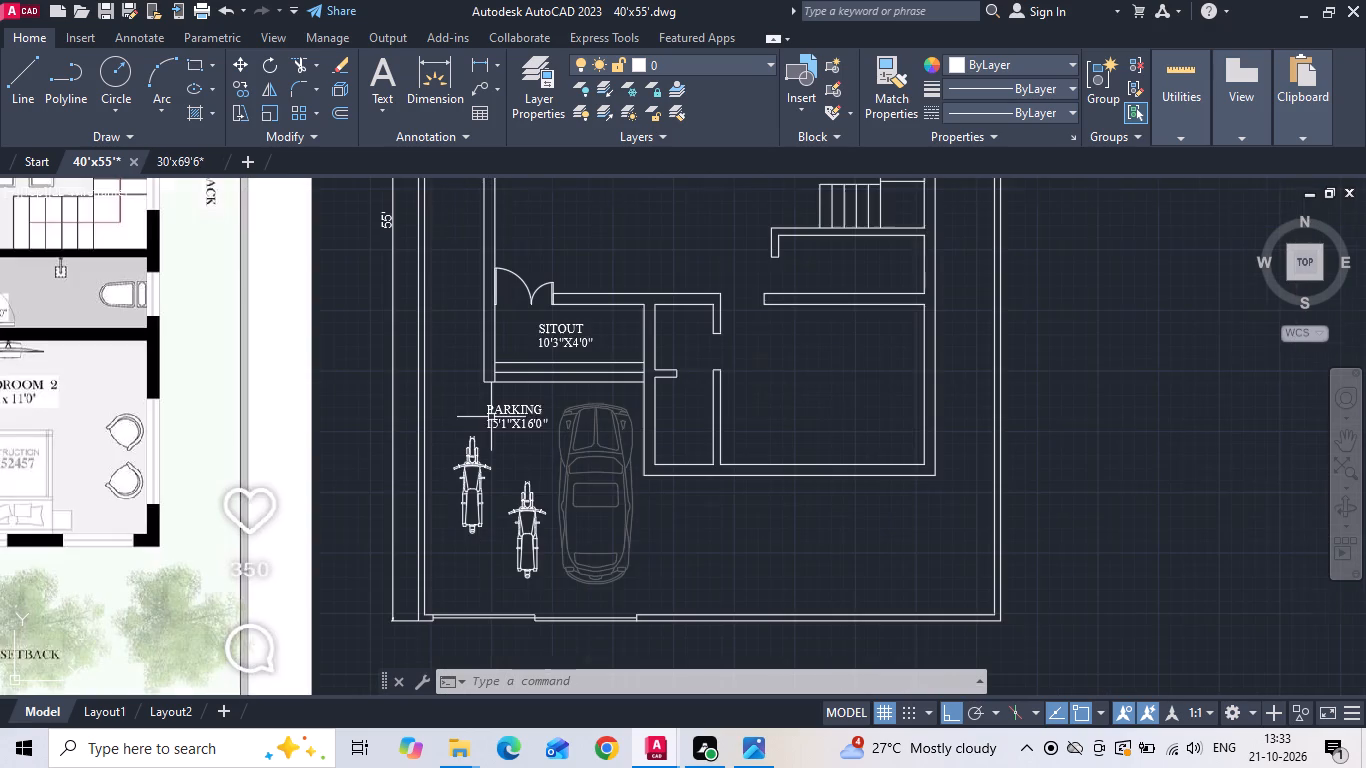
middle_drag(548, 360, 575, 337)
scroll(726, 507, down, 1)
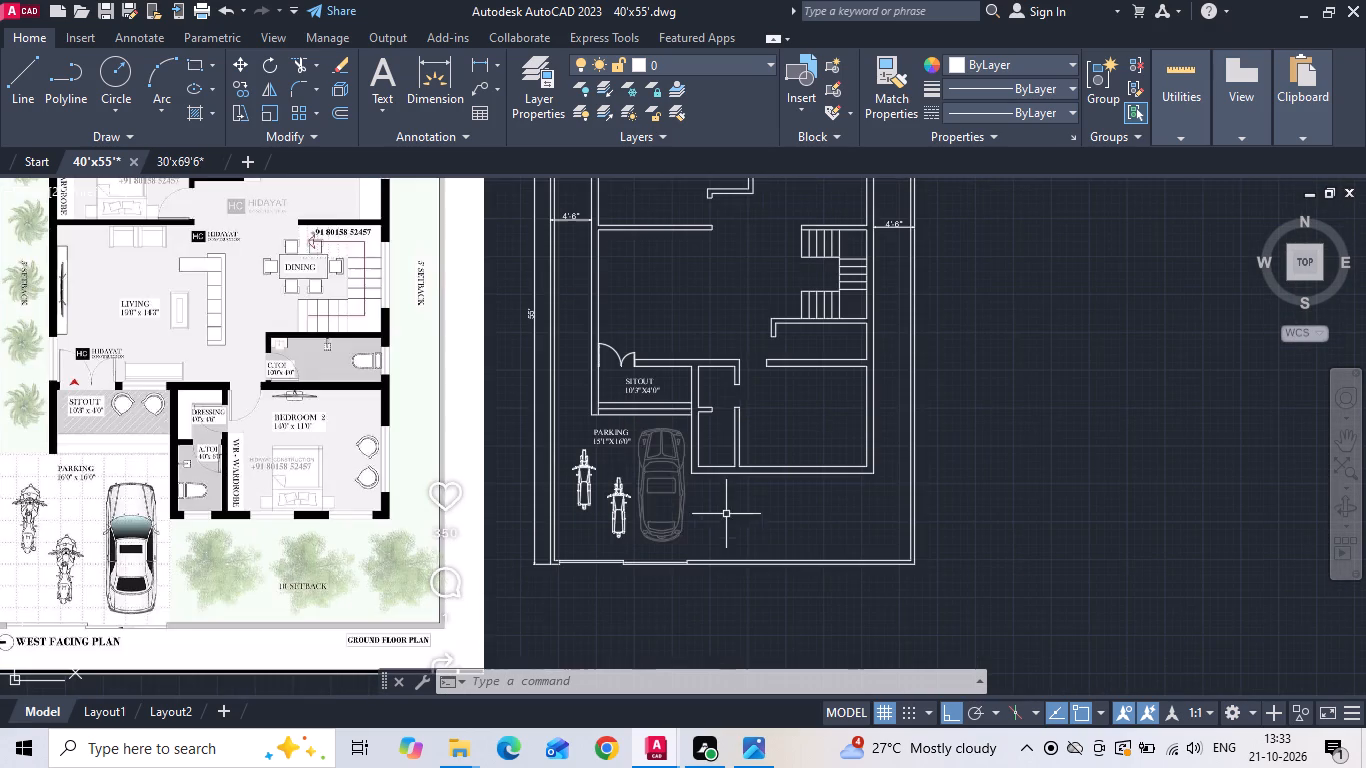
scroll(645, 499, down, 1)
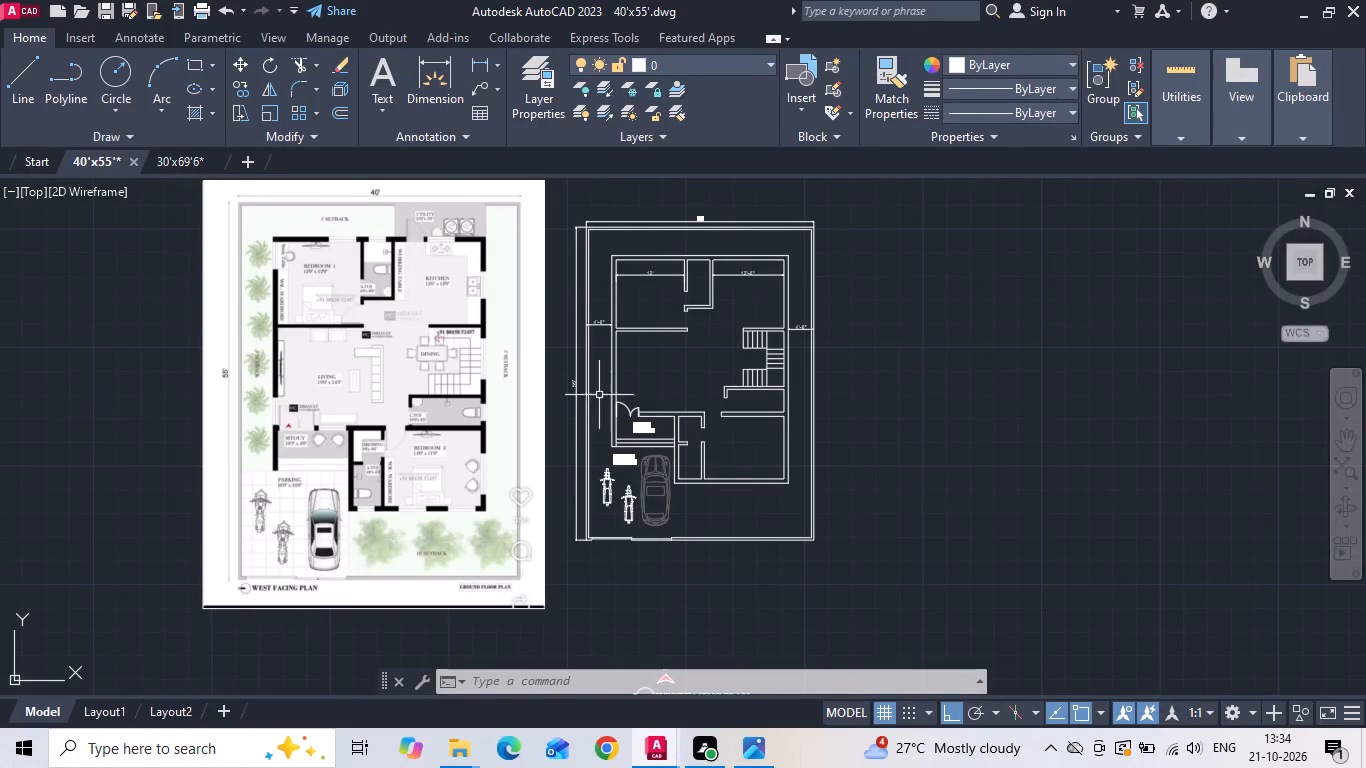
scroll(613, 448, up, 1)
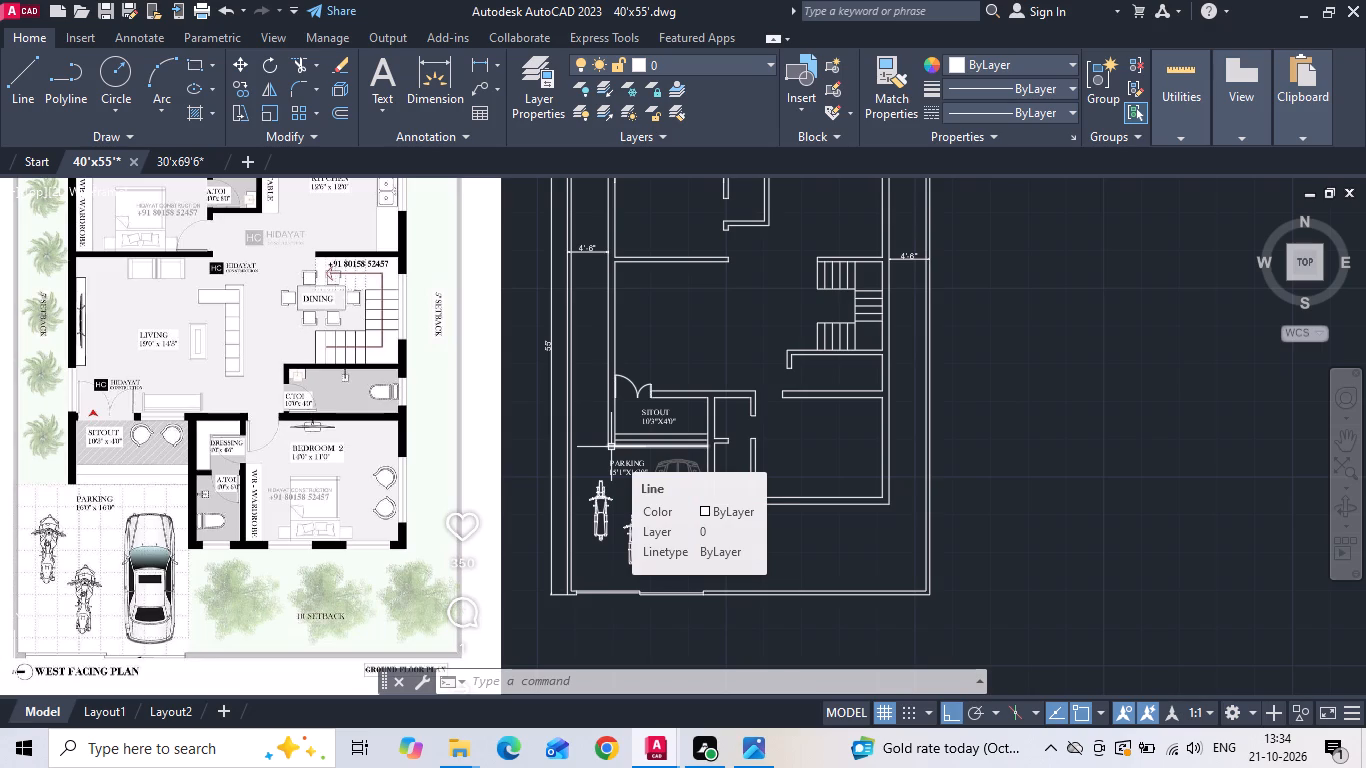
scroll(719, 406, up, 3)
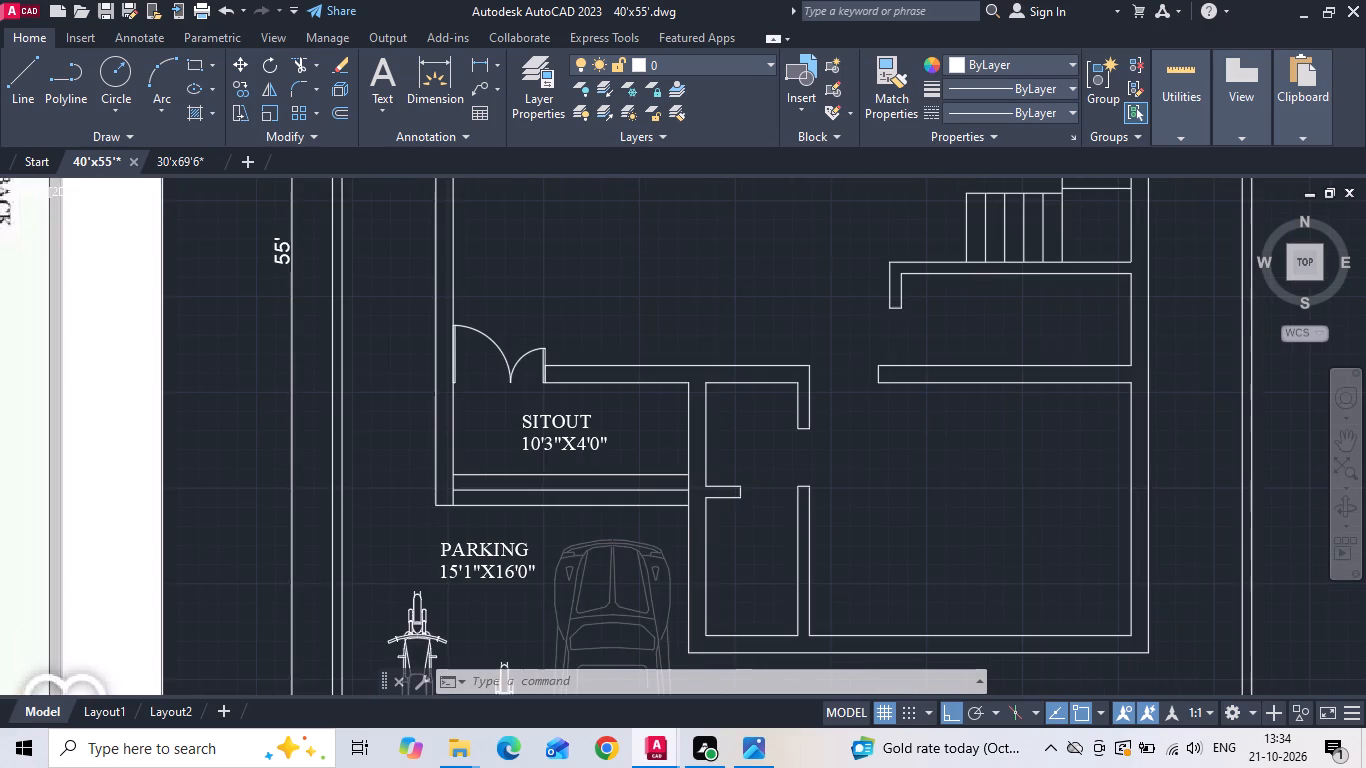
text(o 18)
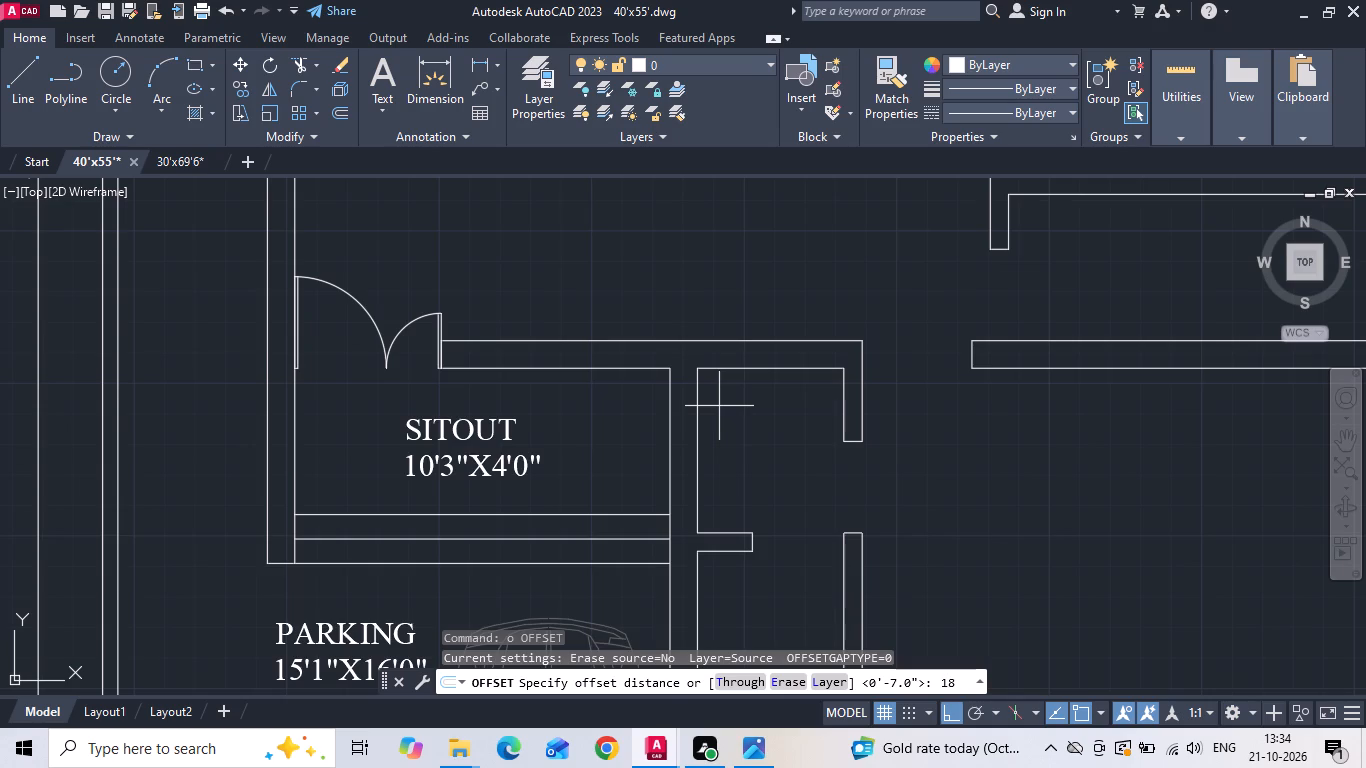
key(Return)
click(699, 465)
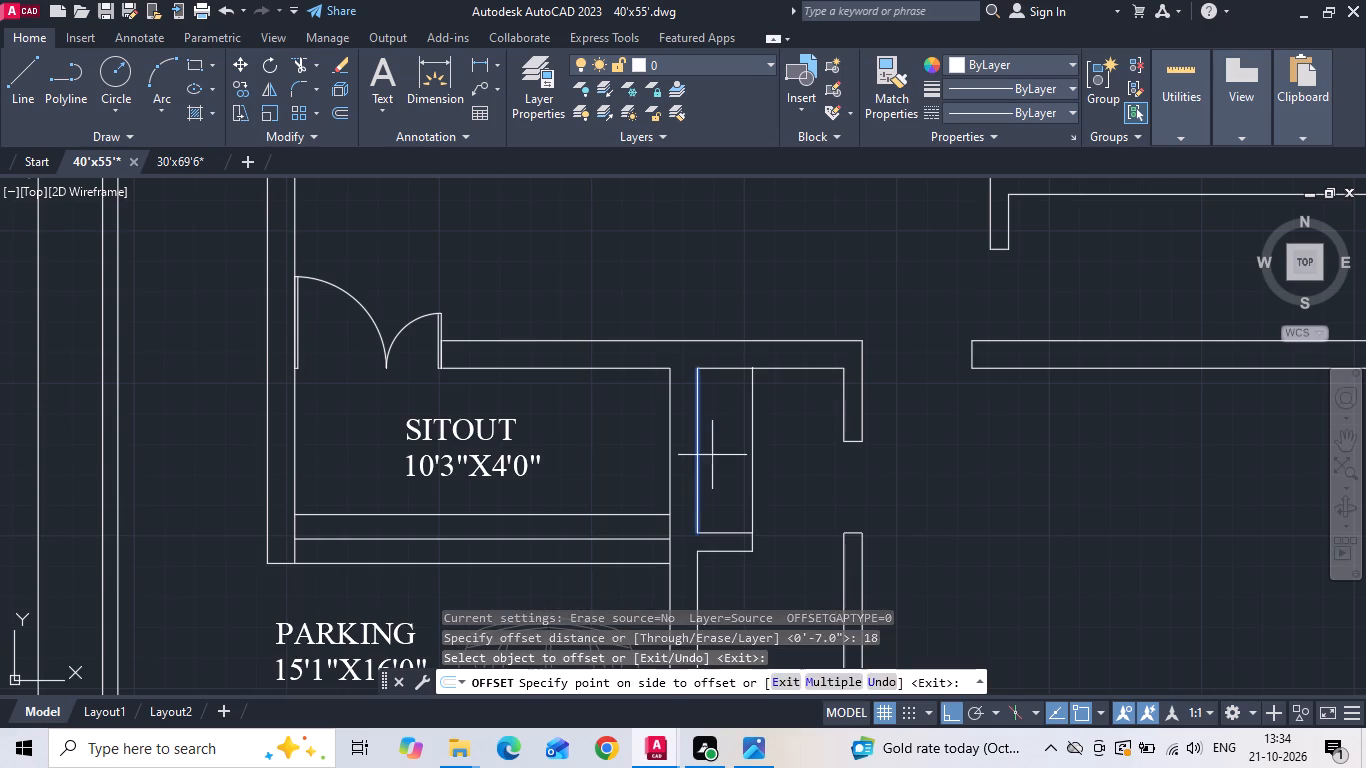
click(719, 447)
click(767, 370)
click(774, 408)
scroll(768, 594, up, 2)
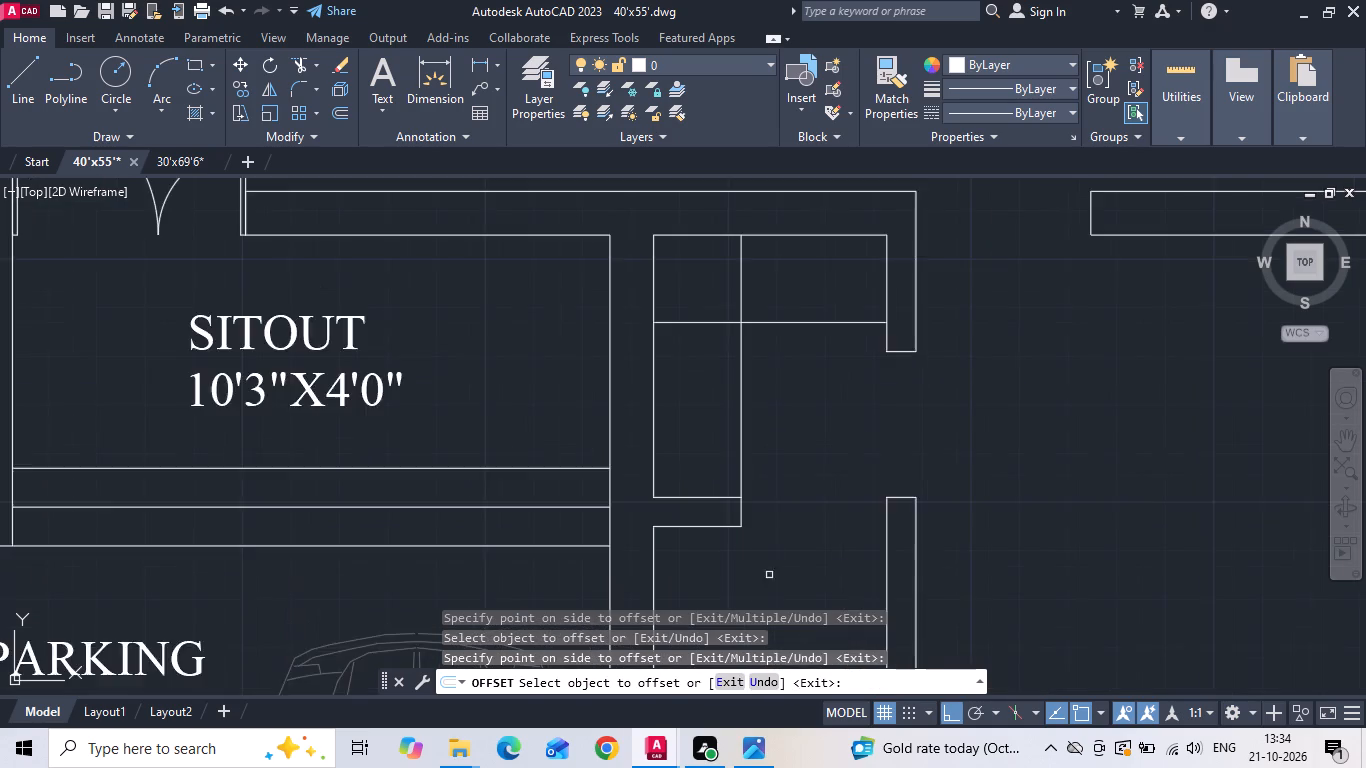
scroll(769, 571, up, 3)
scroll(752, 508, down, 5)
key(Escape)
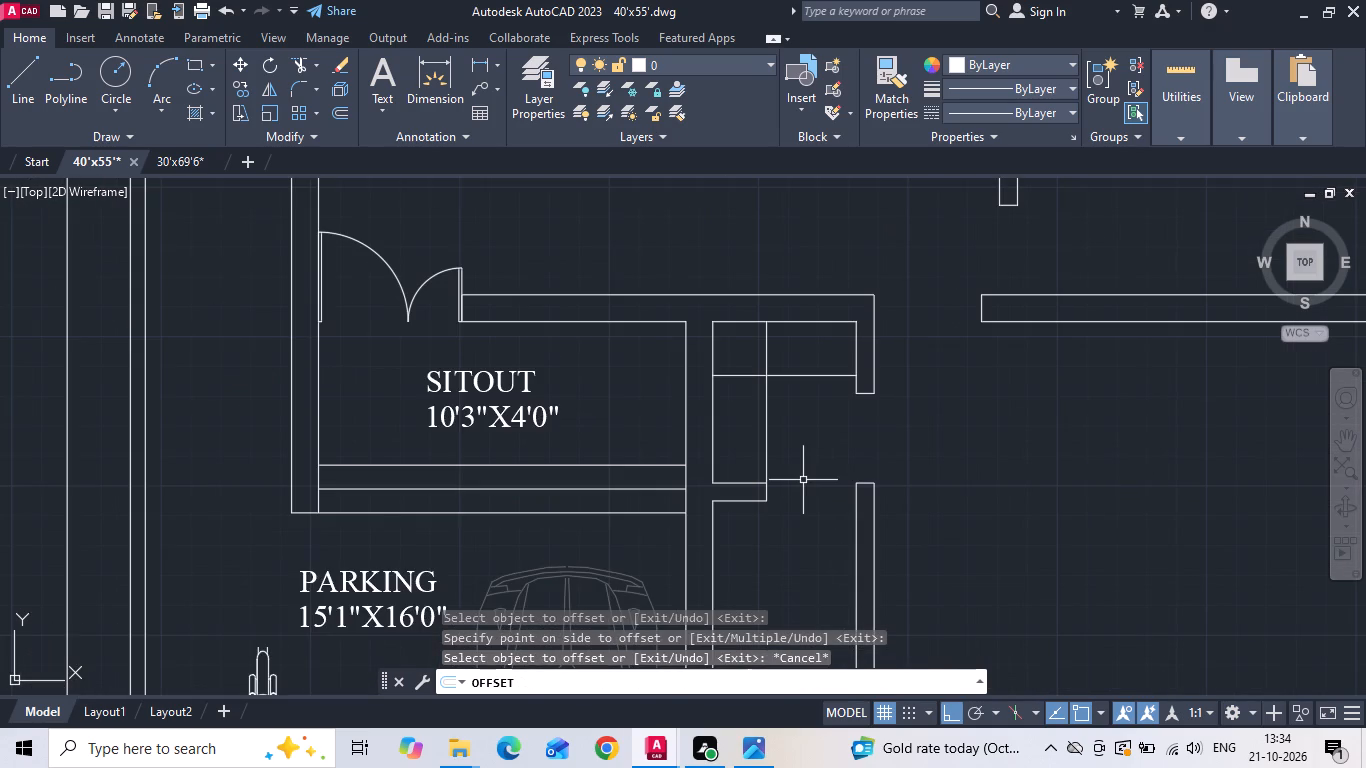
Fillet the two offset lines into a sharp corner to form an L-shaped unit in the dressing room, and save.
key(f)
key(space)
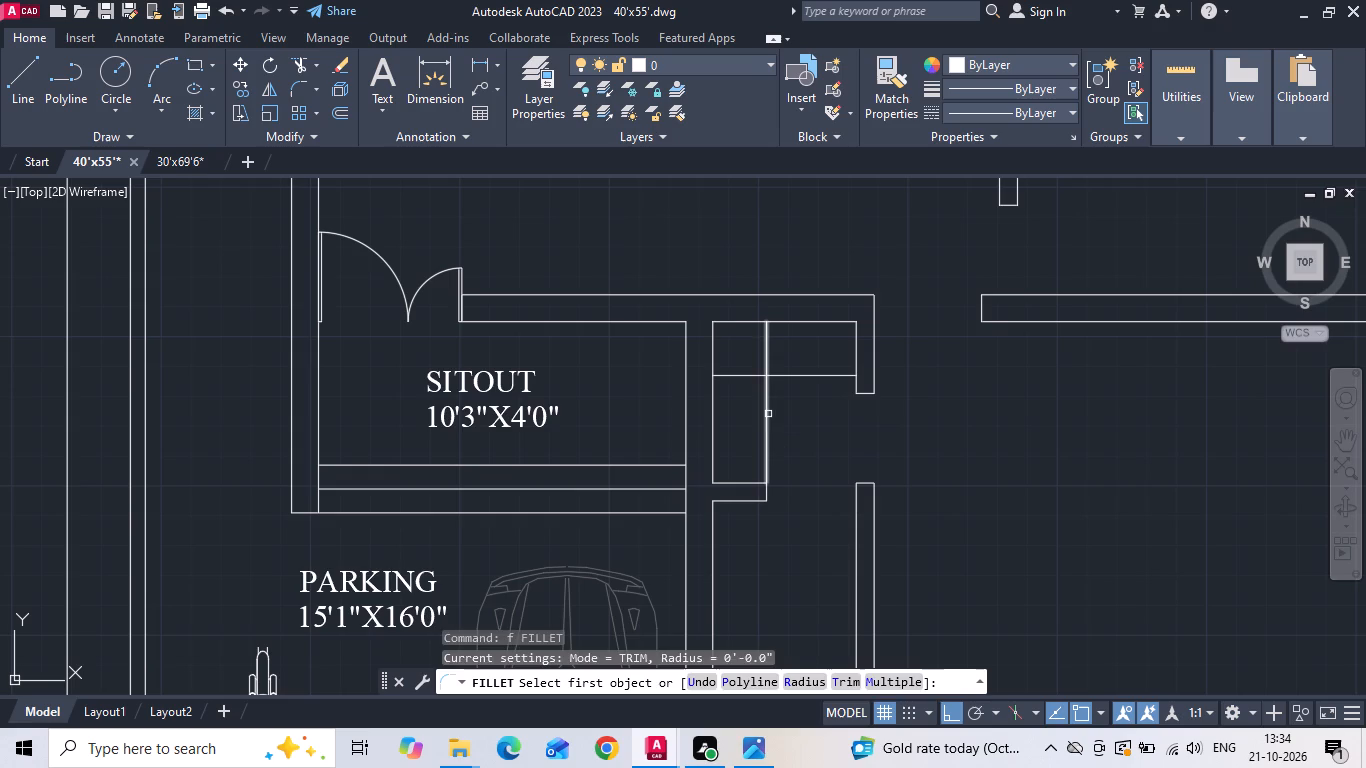
click(768, 413)
click(781, 377)
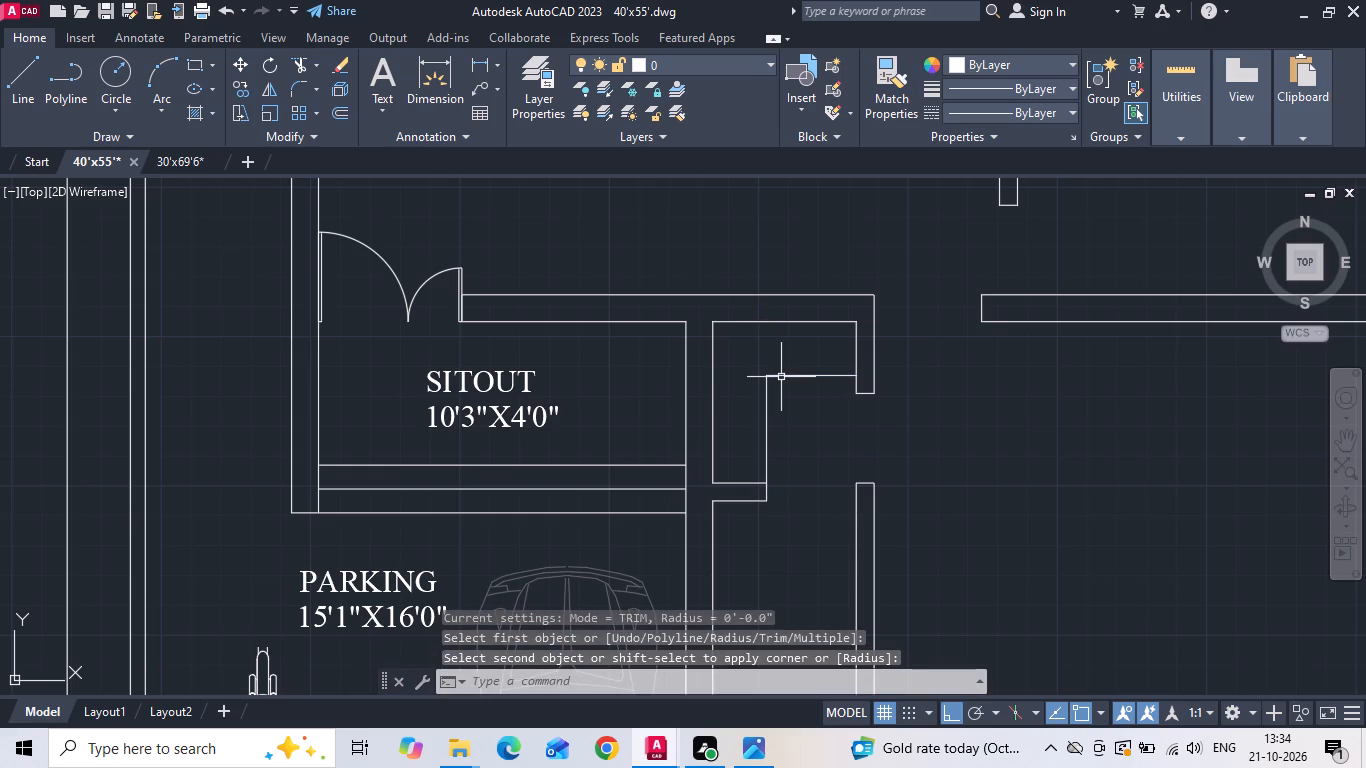
key(ctrl+s)
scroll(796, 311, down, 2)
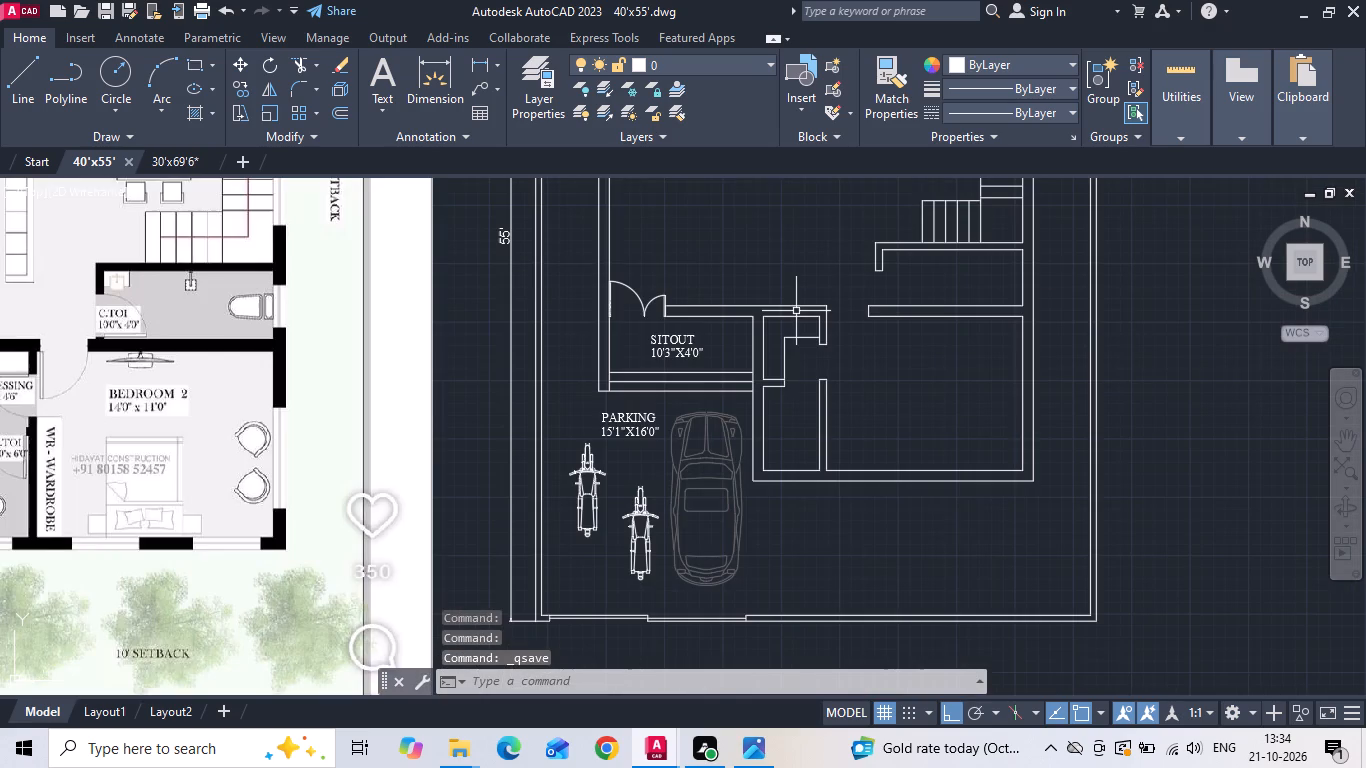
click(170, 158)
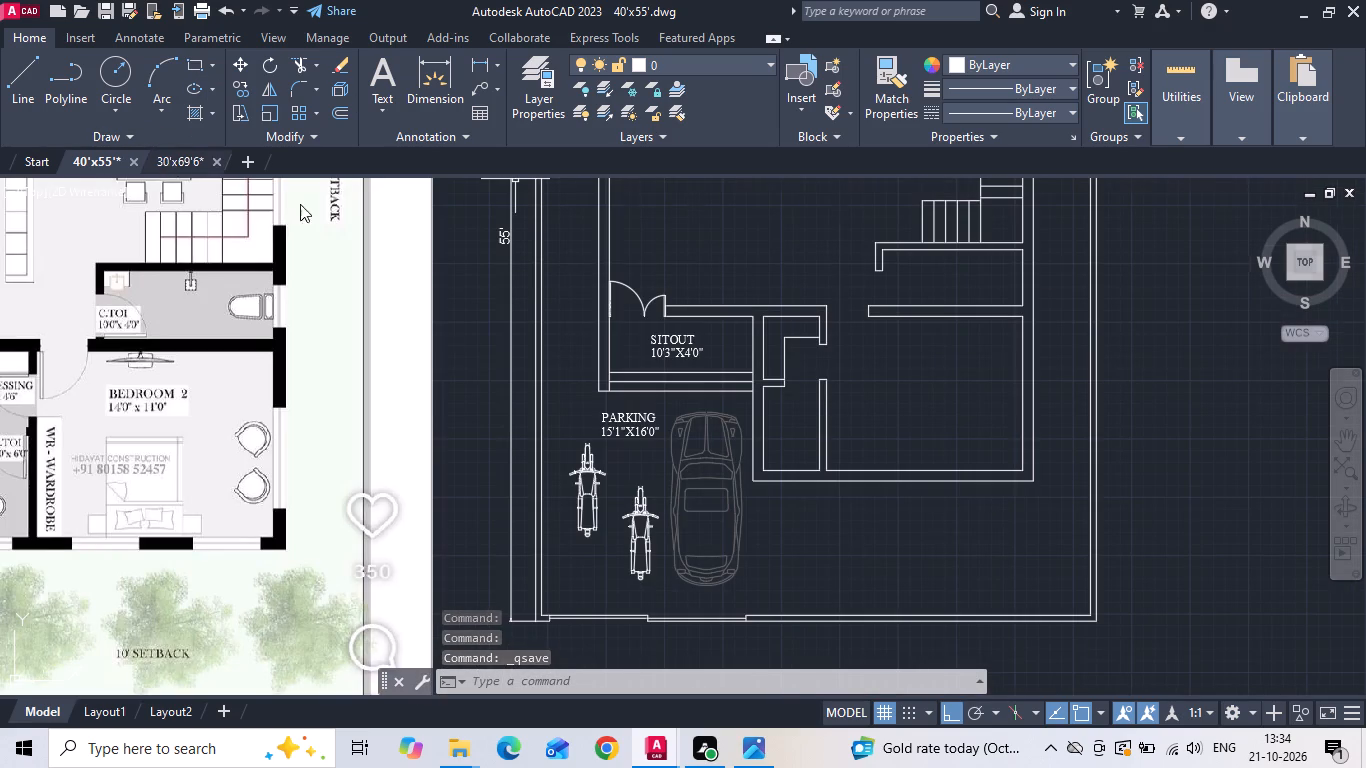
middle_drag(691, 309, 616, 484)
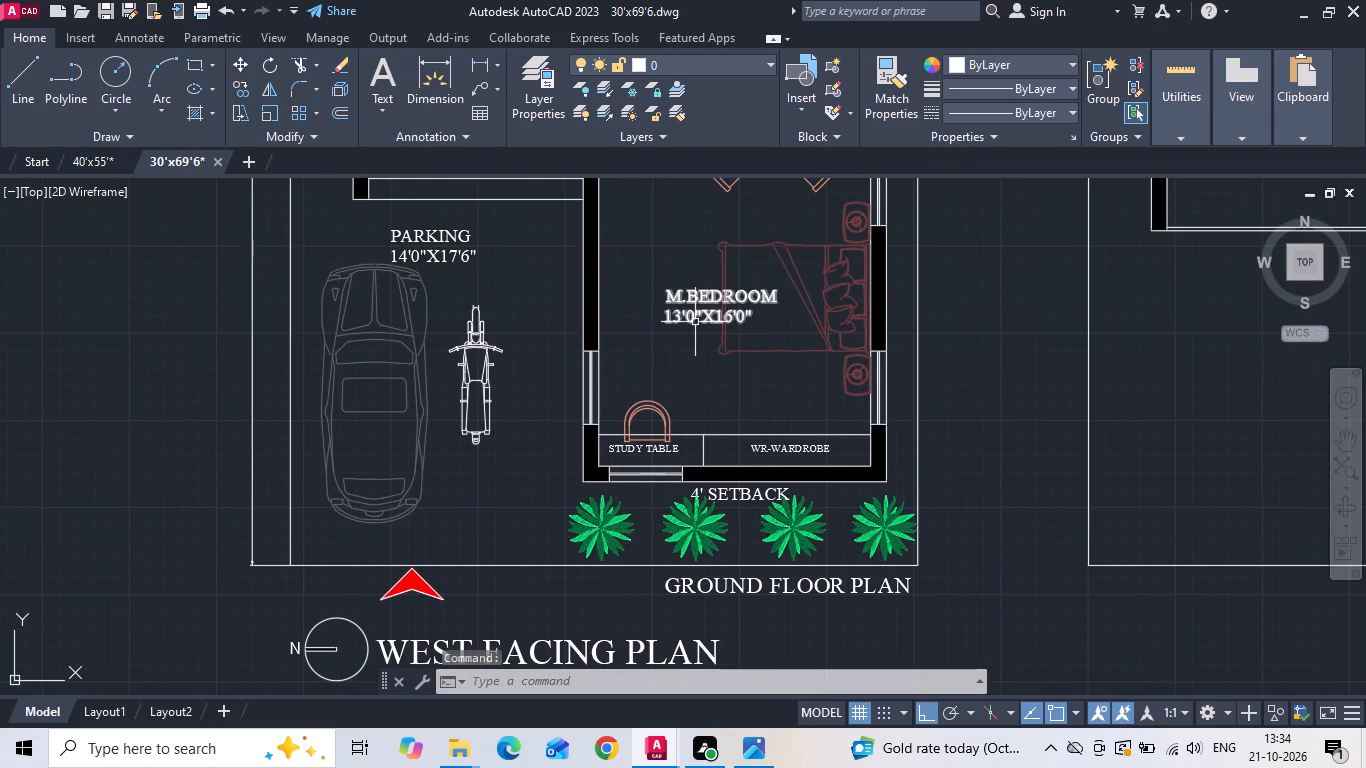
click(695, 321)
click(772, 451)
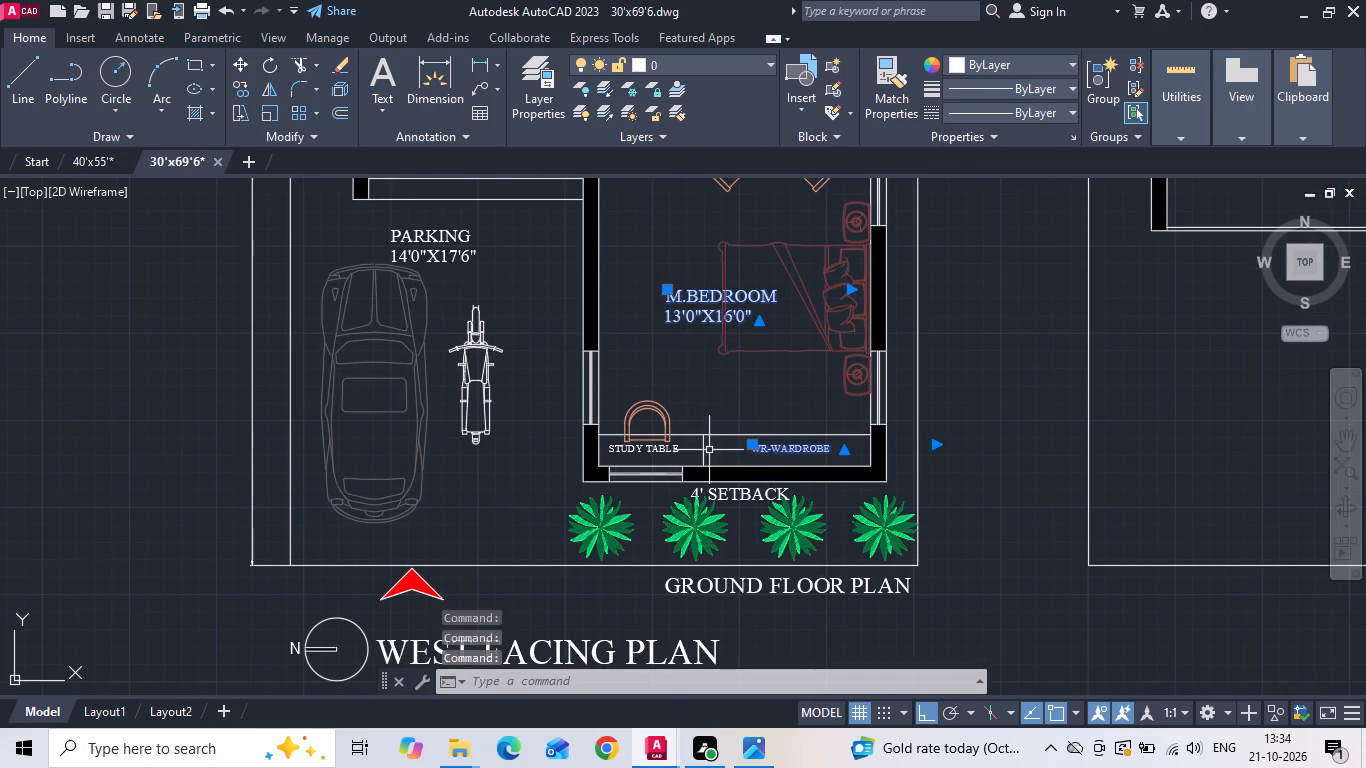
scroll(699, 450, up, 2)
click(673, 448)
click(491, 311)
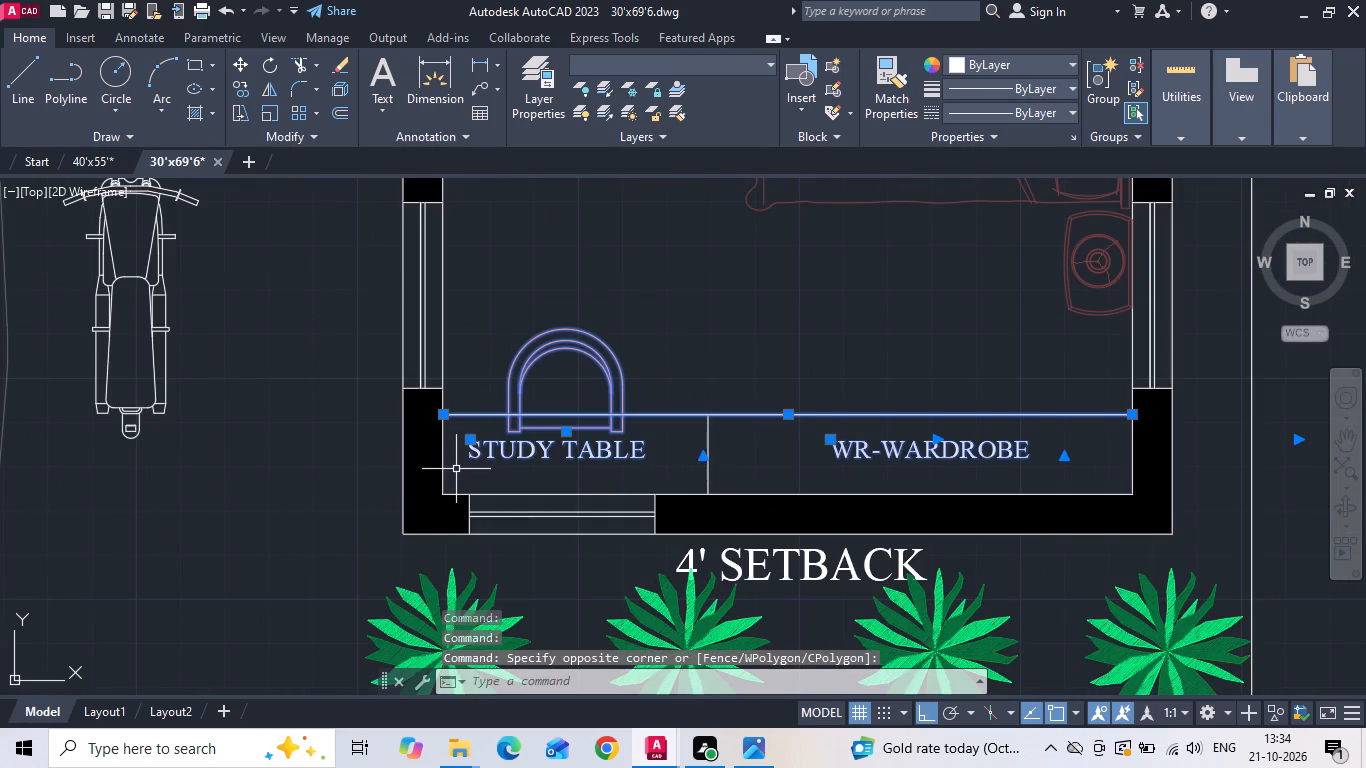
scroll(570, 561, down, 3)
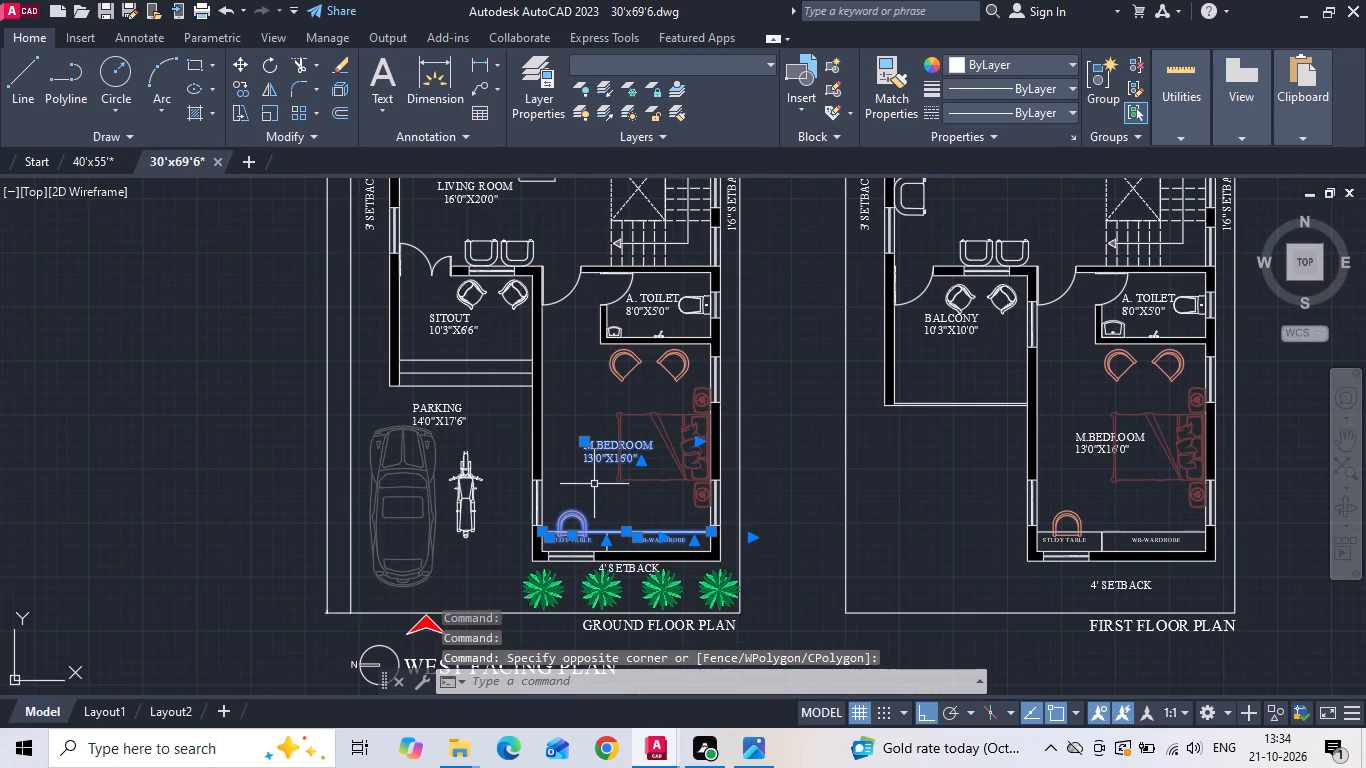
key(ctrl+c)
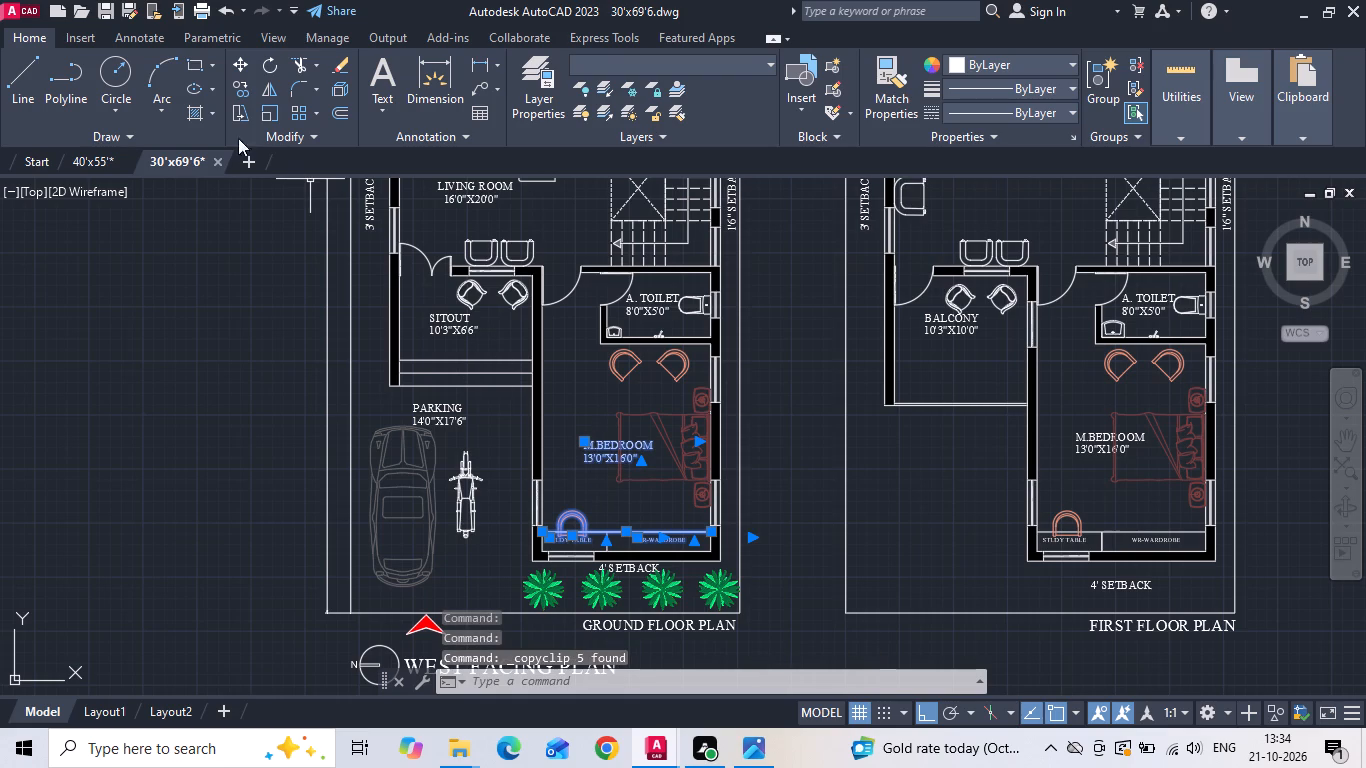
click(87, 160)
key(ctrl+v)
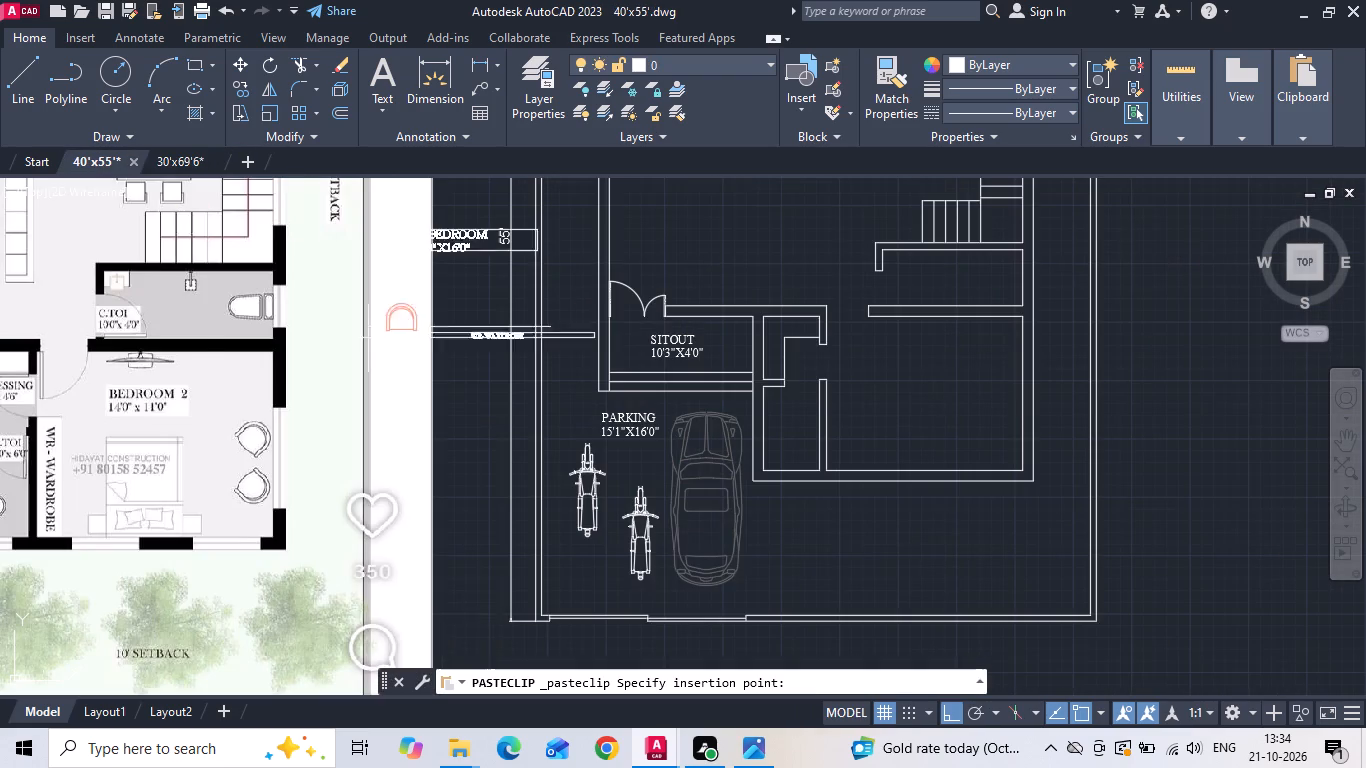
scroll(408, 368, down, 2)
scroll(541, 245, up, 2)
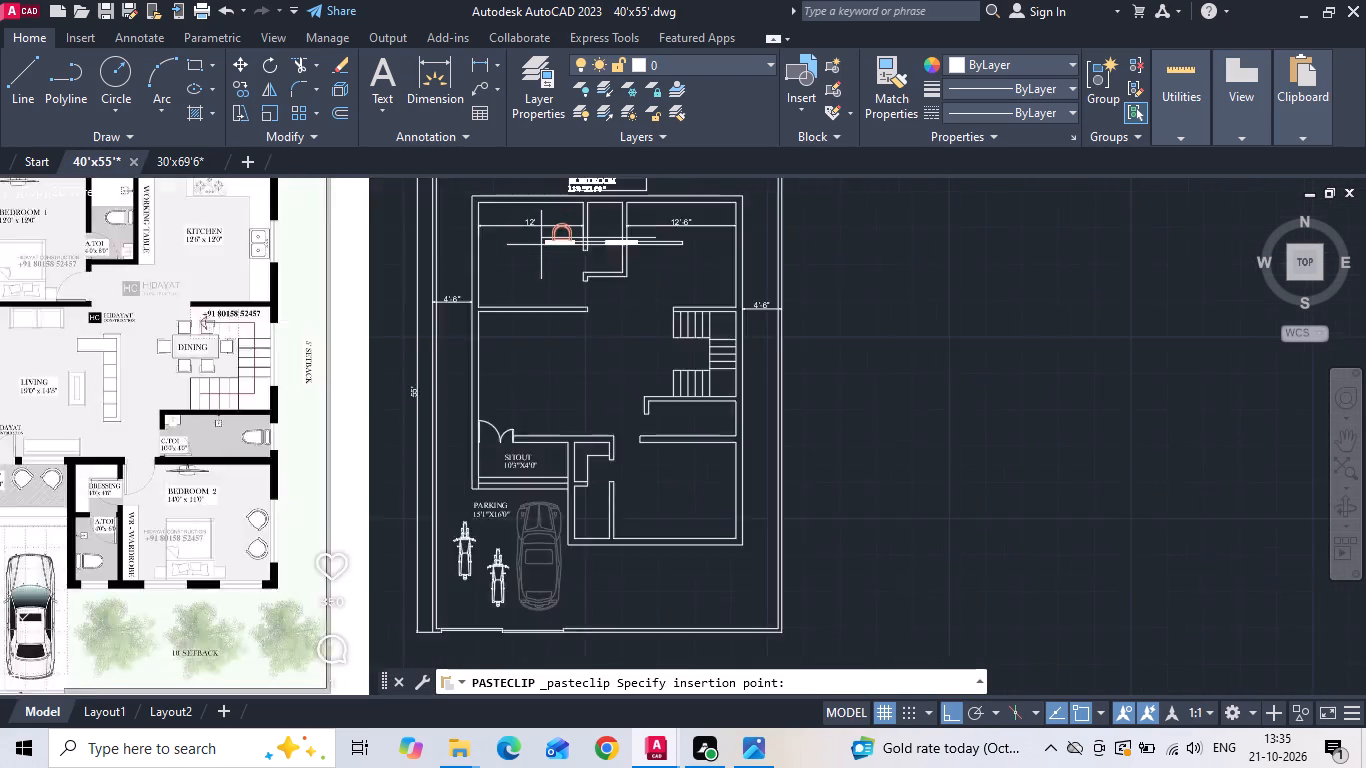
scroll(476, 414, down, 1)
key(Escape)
Copy the SITOUT label horizontally east into the small dressing room.
middle_drag(555, 433, 554, 397)
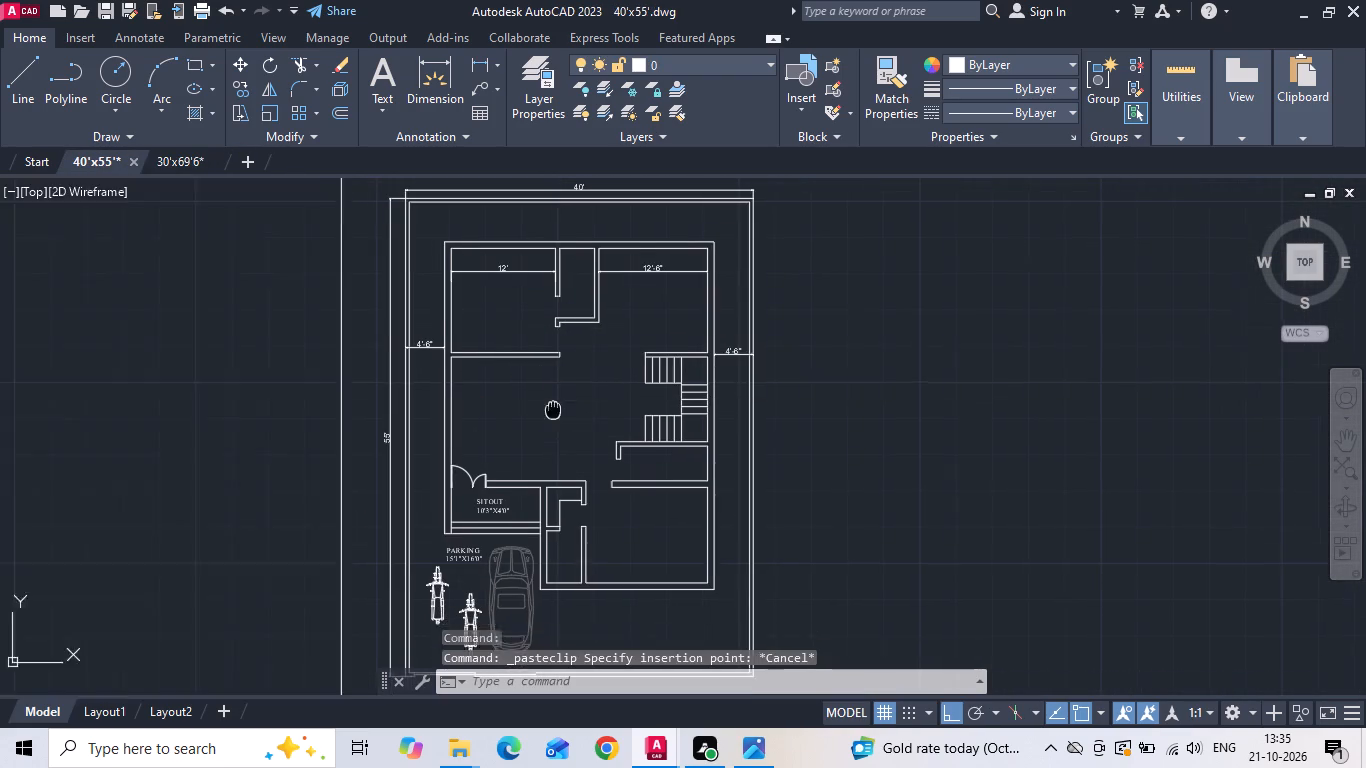
middle_drag(554, 397, 643, 320)
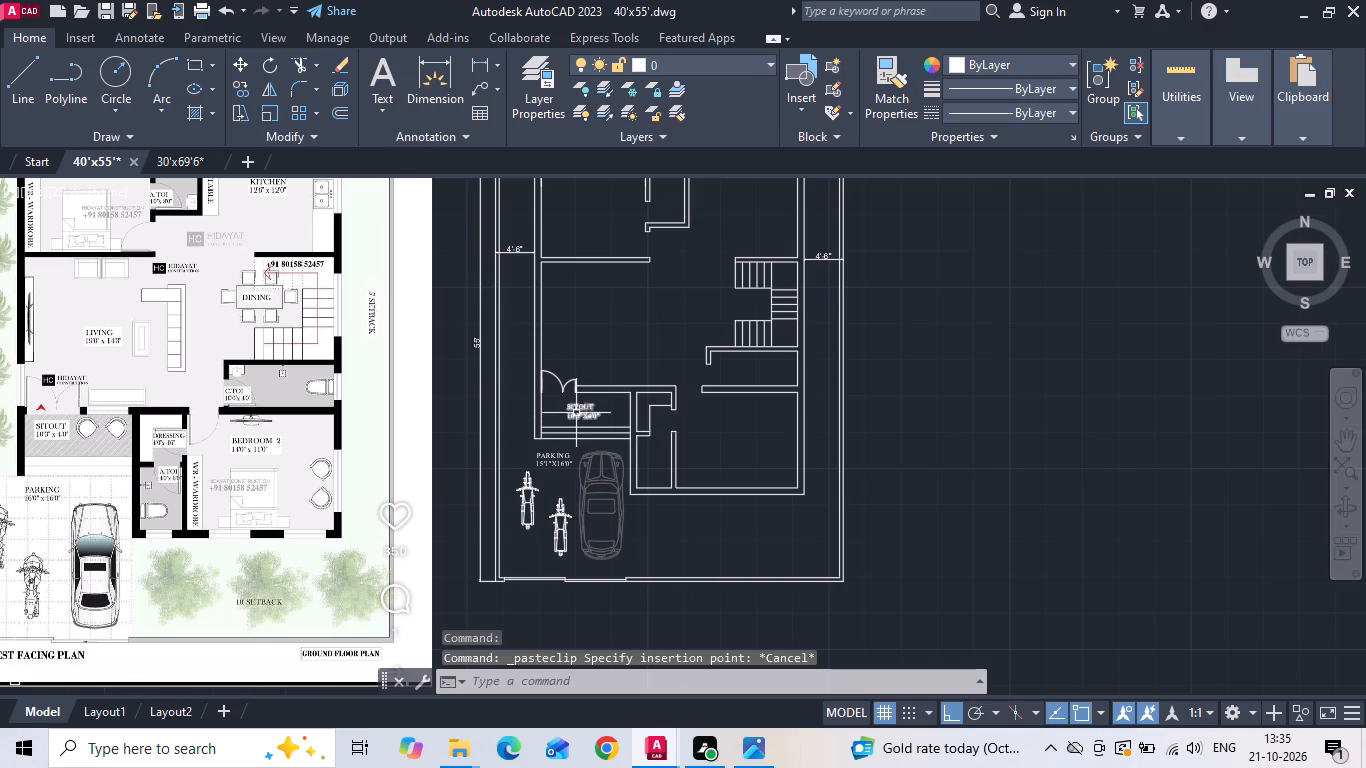
click(576, 413)
right_click(576, 413)
click(672, 390)
scroll(553, 404, up, 2)
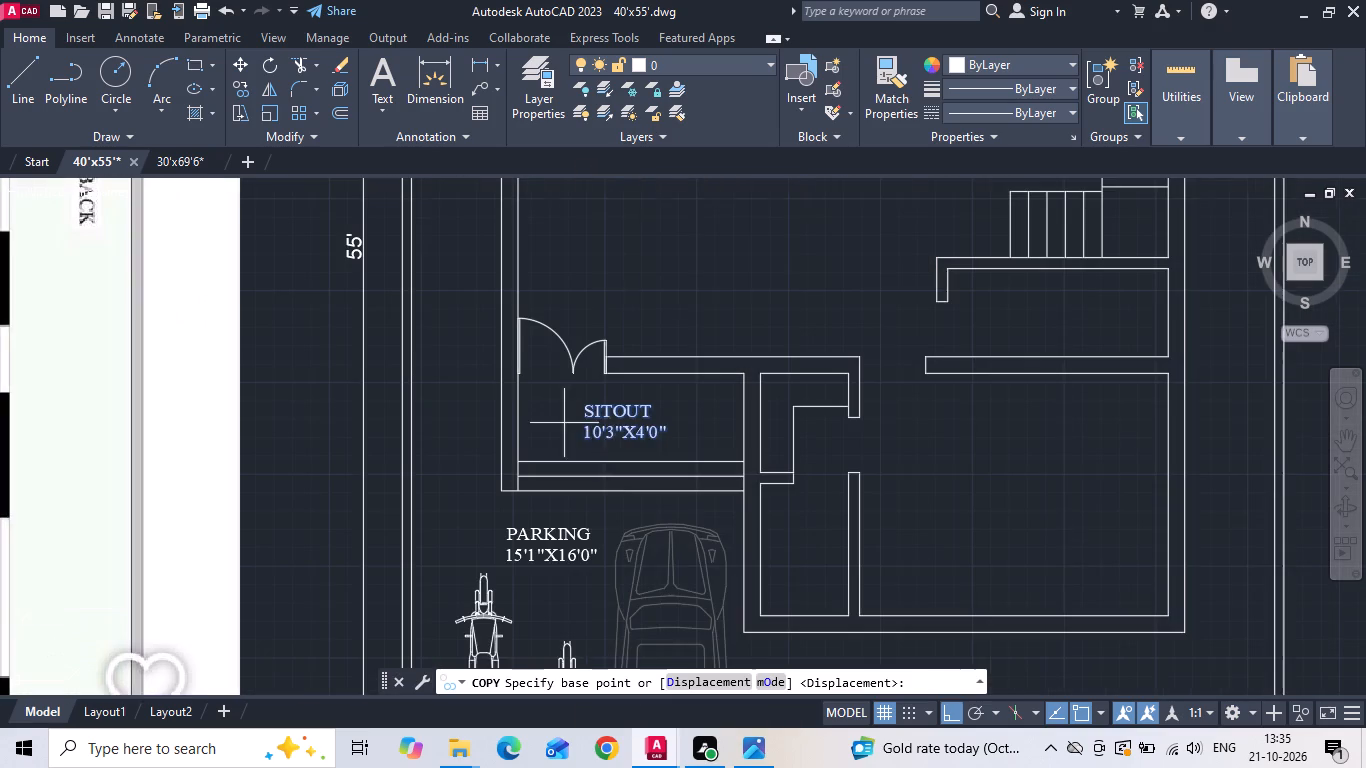
drag(610, 421, 634, 430)
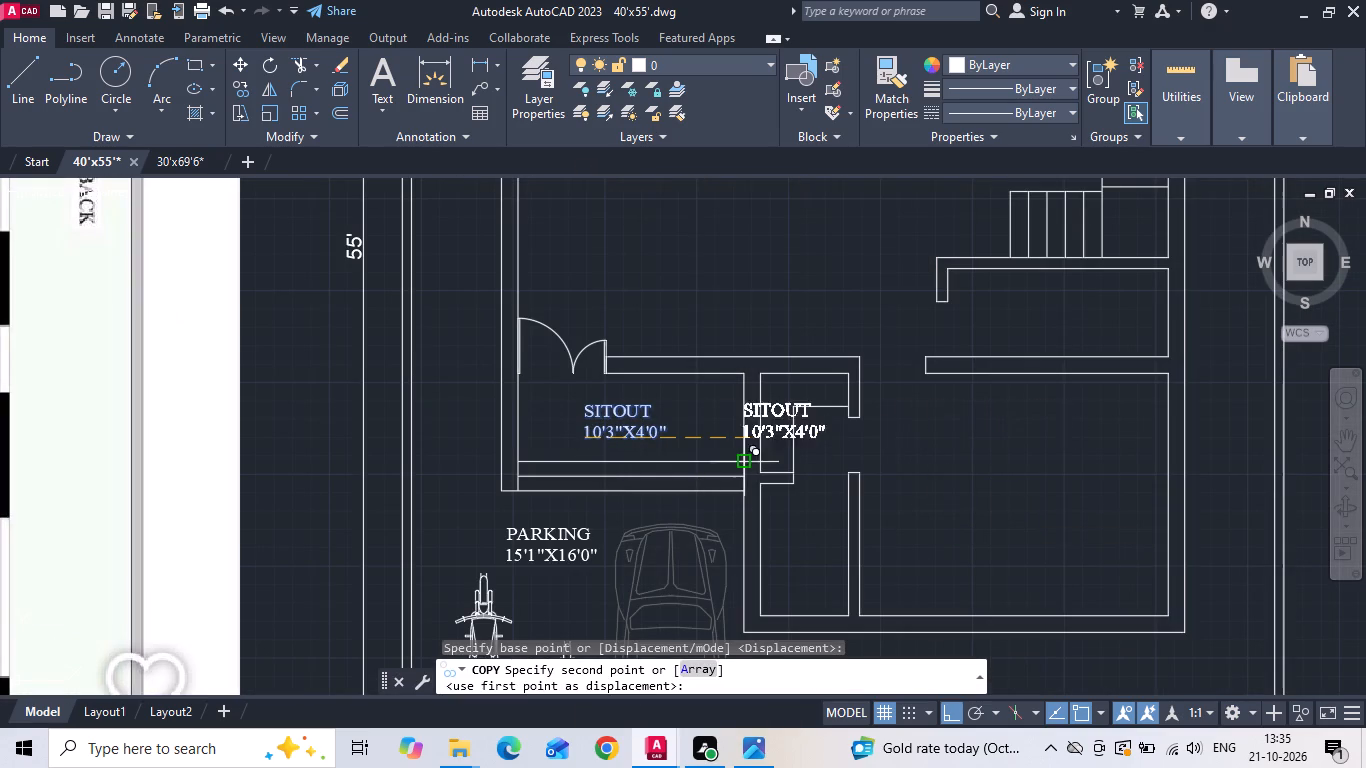
scroll(801, 439, up, 2)
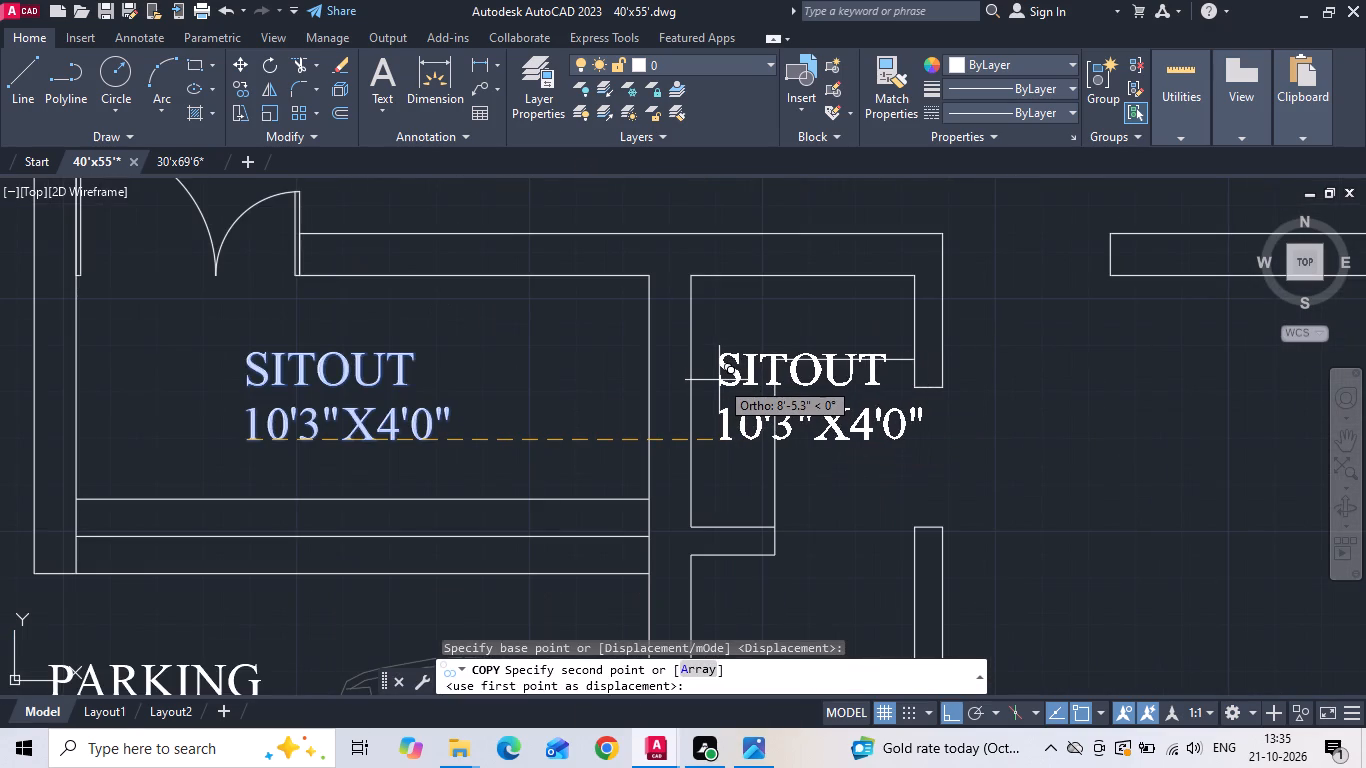
click(718, 379)
key(Escape)
Replace the name SITOUT in the copied label with DRESSING.
double_click(753, 371)
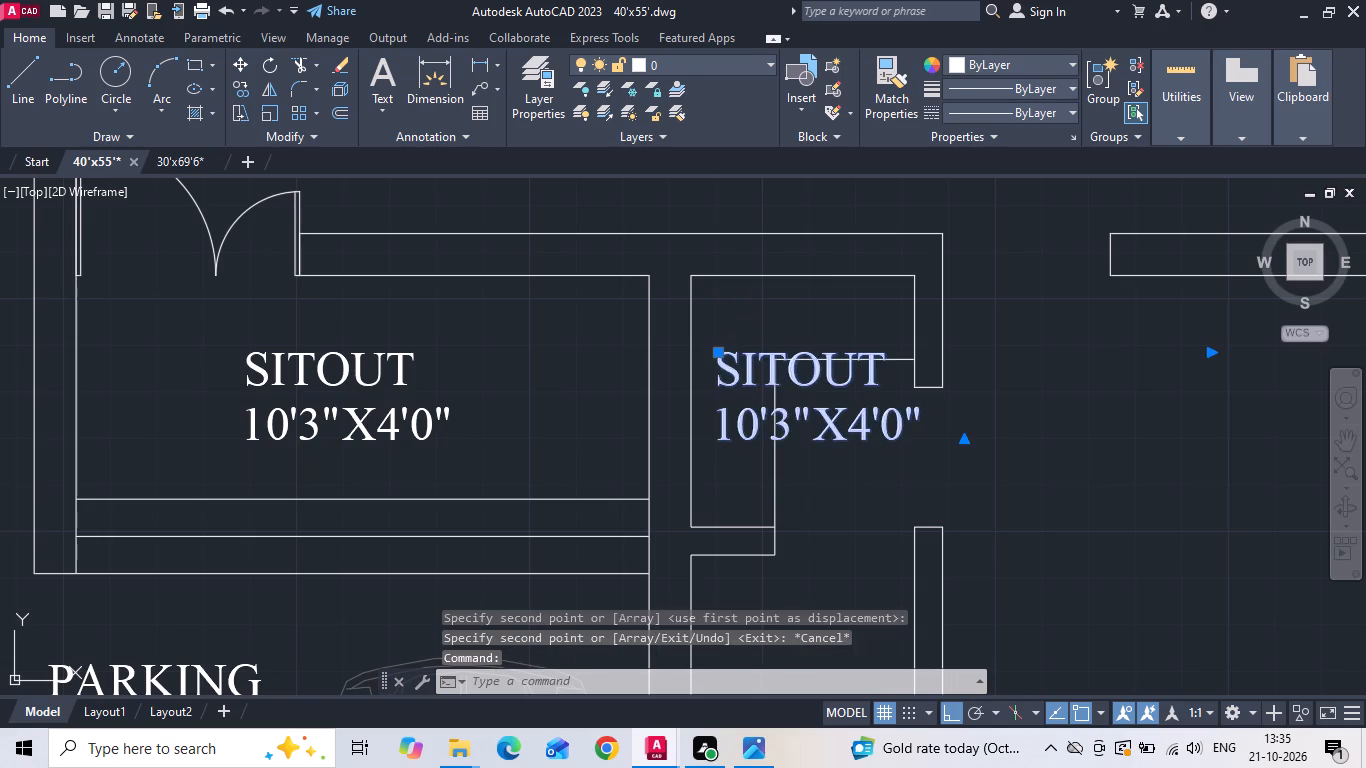
drag(881, 373, 670, 357)
key(BackSpace)
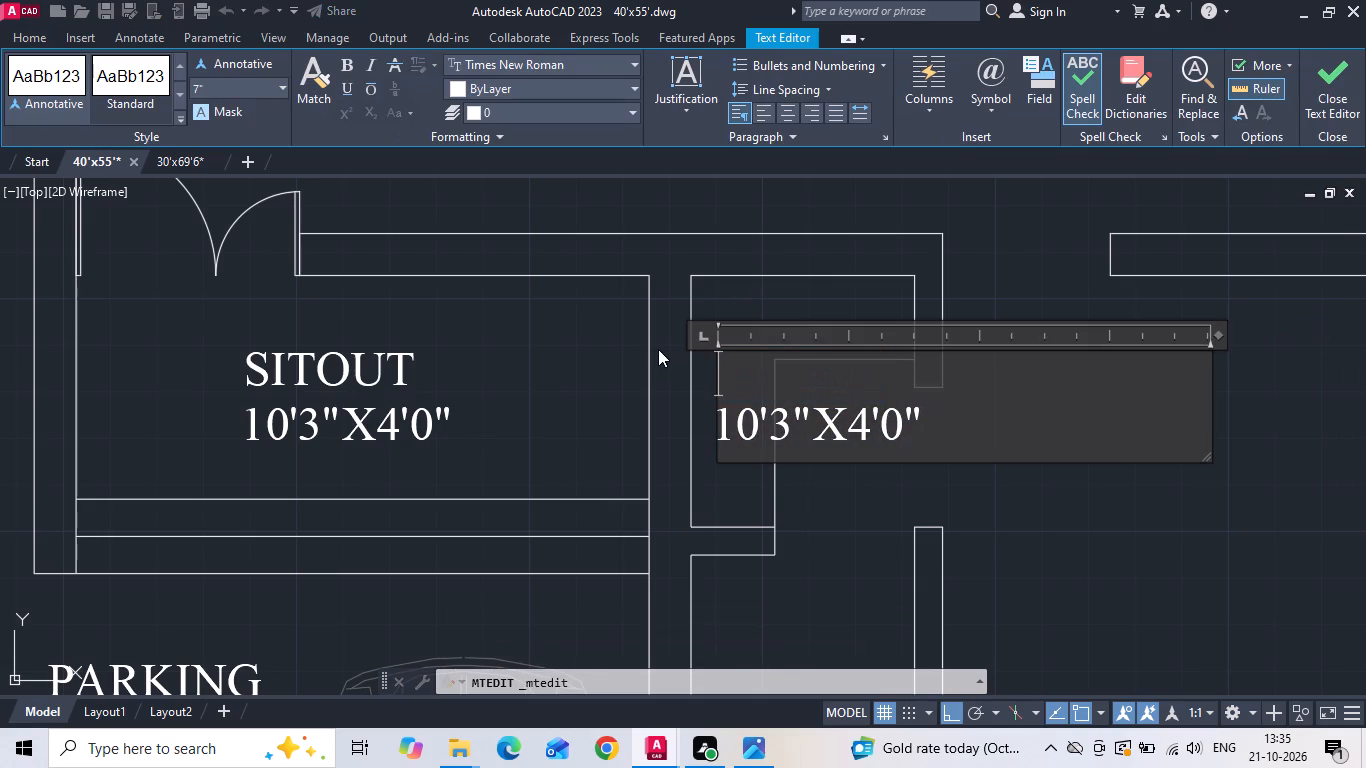
text(dress)
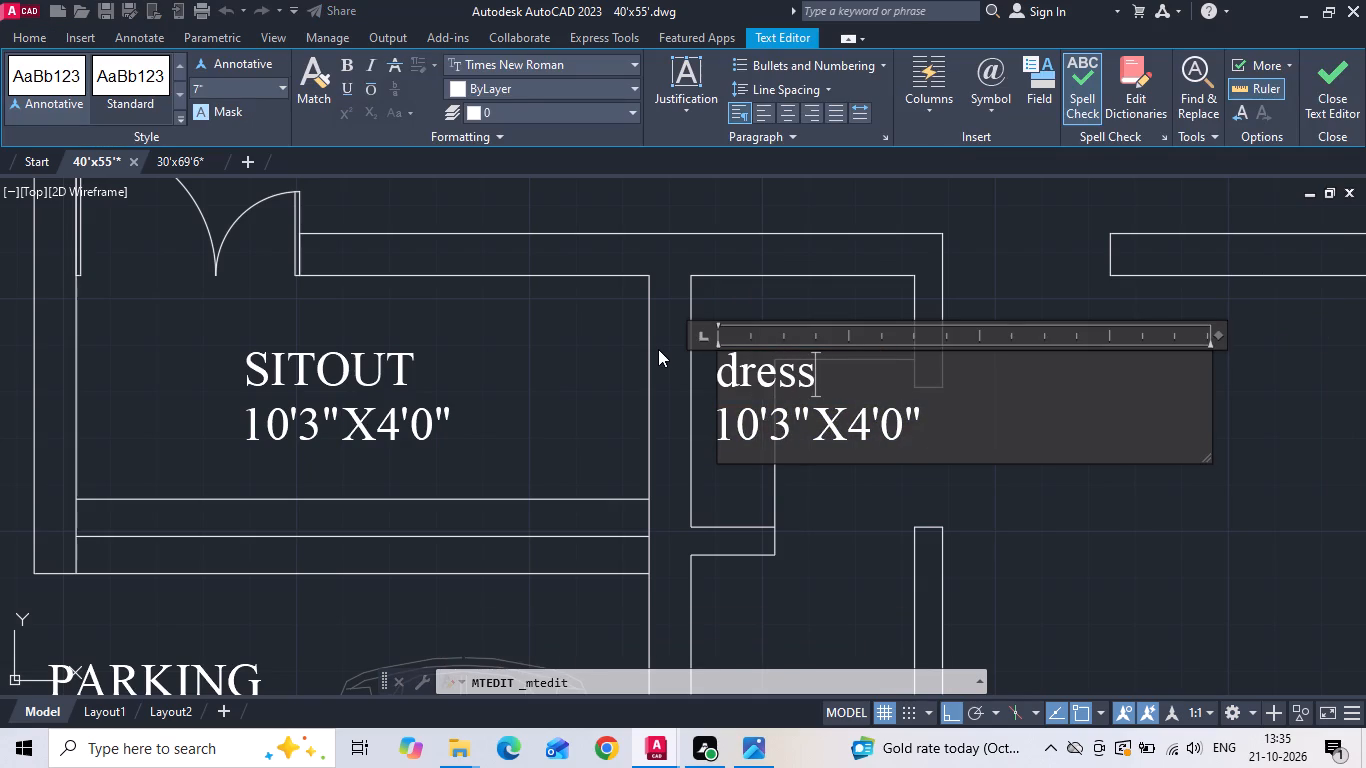
key(BackSpace)
key(BackSpace)
key(BackSpace)
key(BackSpace)
key(BackSpace)
key(BackSpace)
text(DRESS)
scroll(905, 456, down, 2)
scroll(525, 472, down, 2)
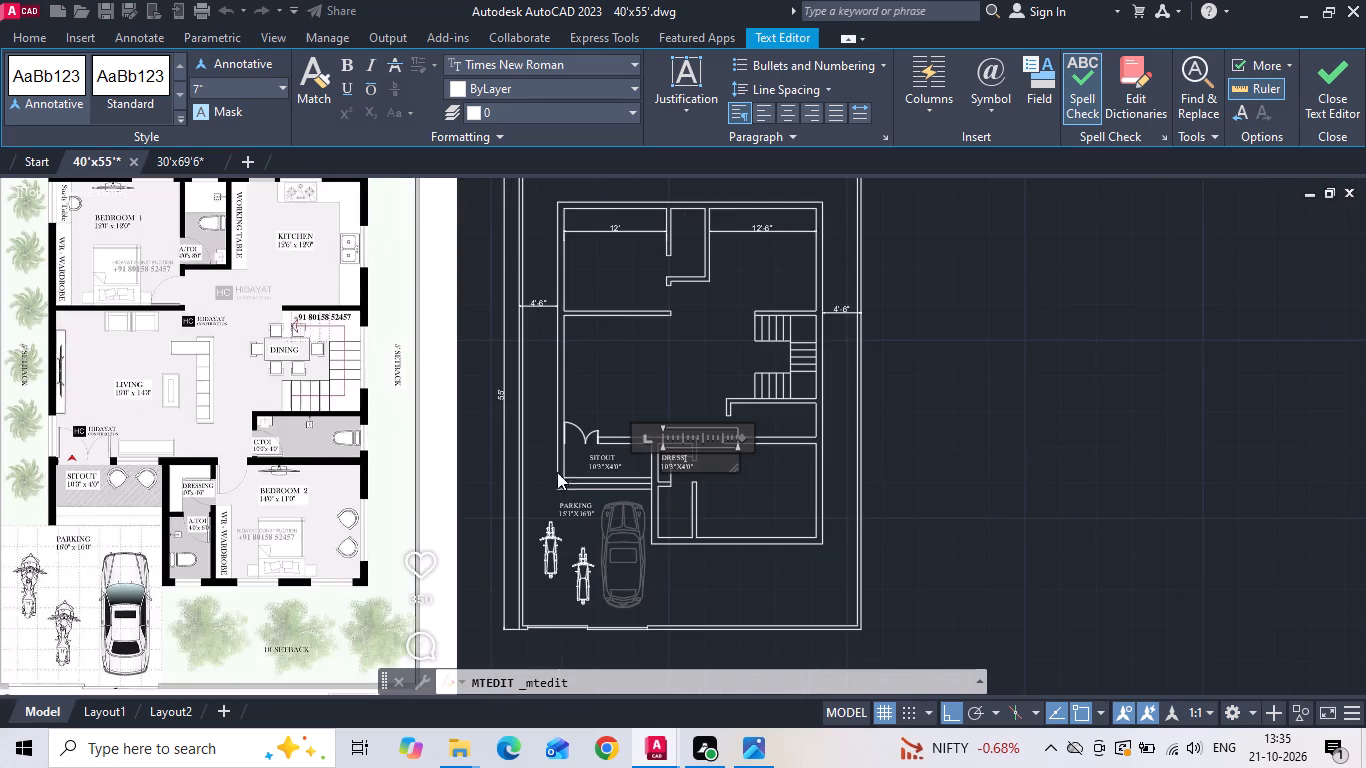
scroll(207, 444, up, 2)
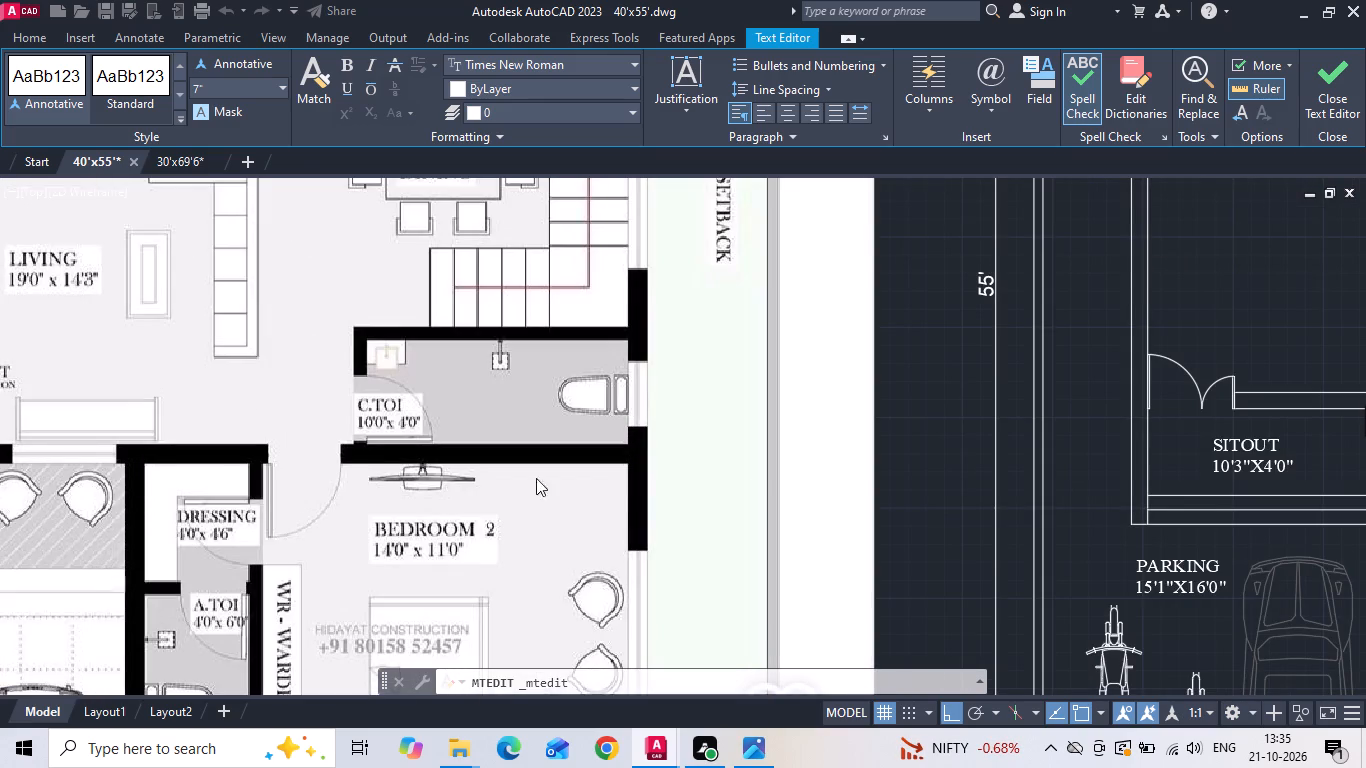
middle_drag(1002, 543, 669, 487)
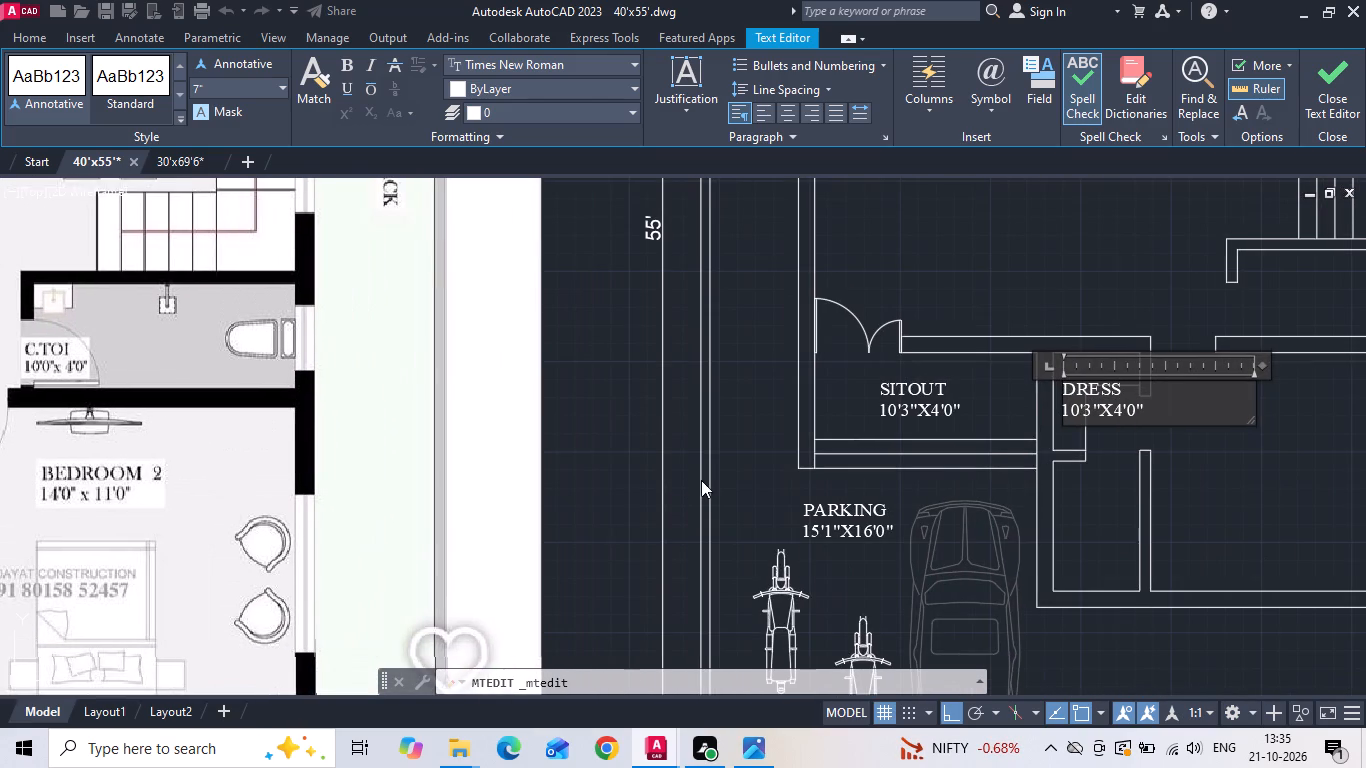
key(i)
key(n)
key(g)
Set the size line of the DRESSING label to 4'0"X4'6", following the reference plan.
scroll(1030, 525, down, 1)
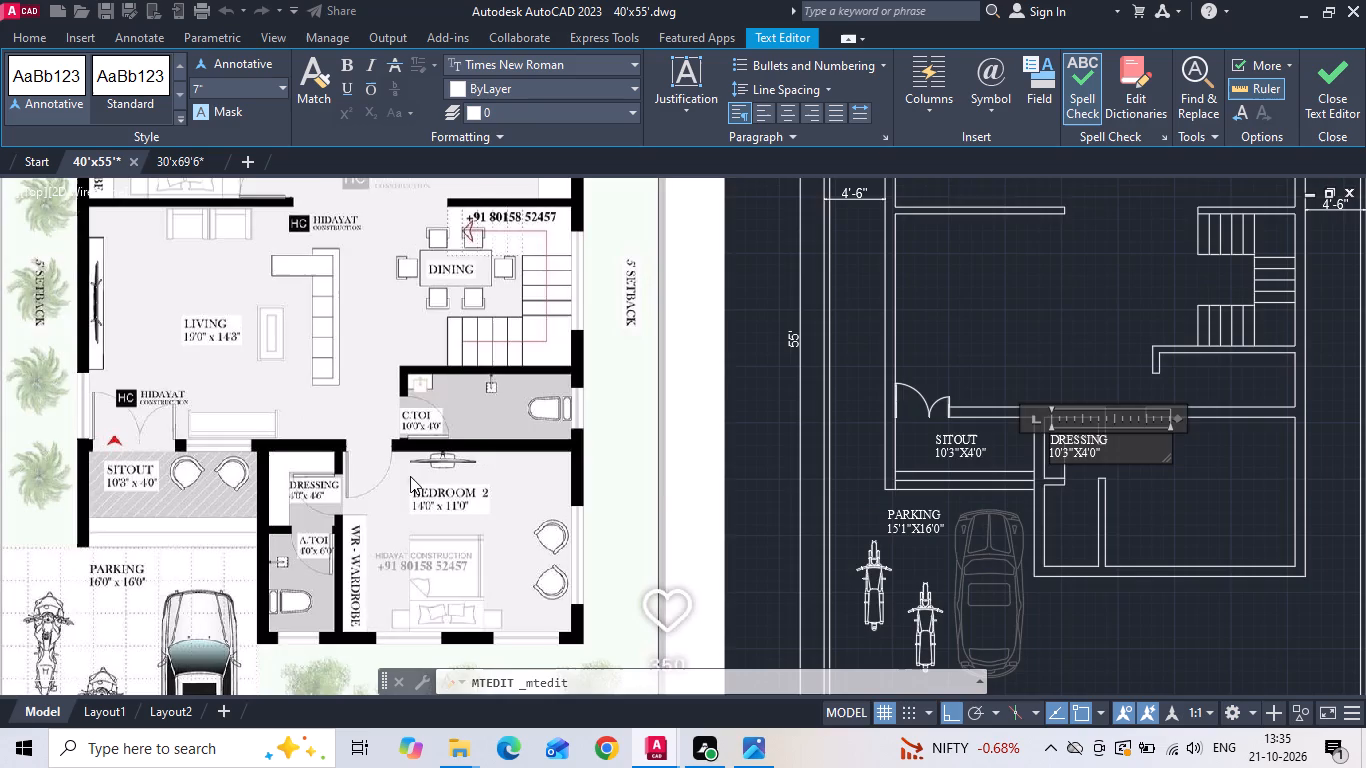
scroll(354, 502, up, 1)
middle_drag(288, 490, 0, 451)
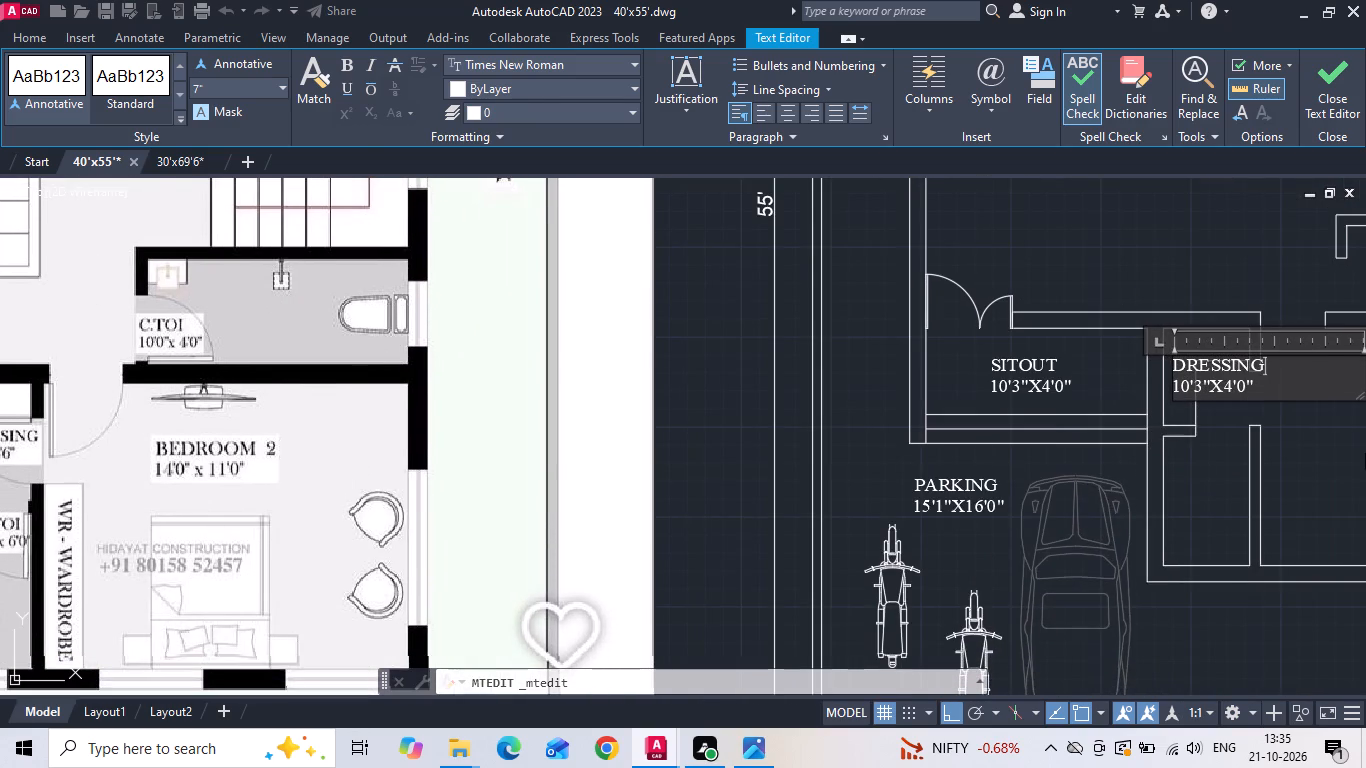
scroll(1191, 383, up, 2)
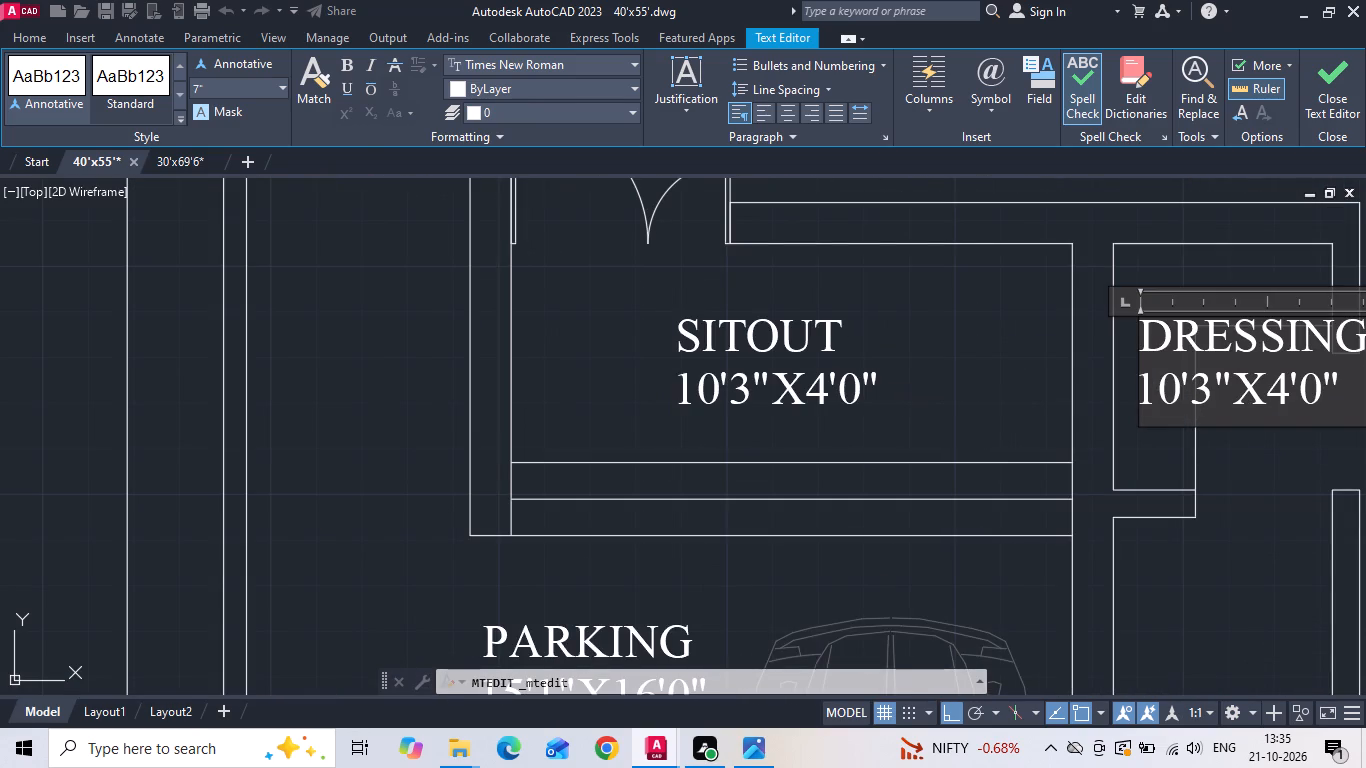
middle_drag(1288, 398, 359, 412)
click(387, 408)
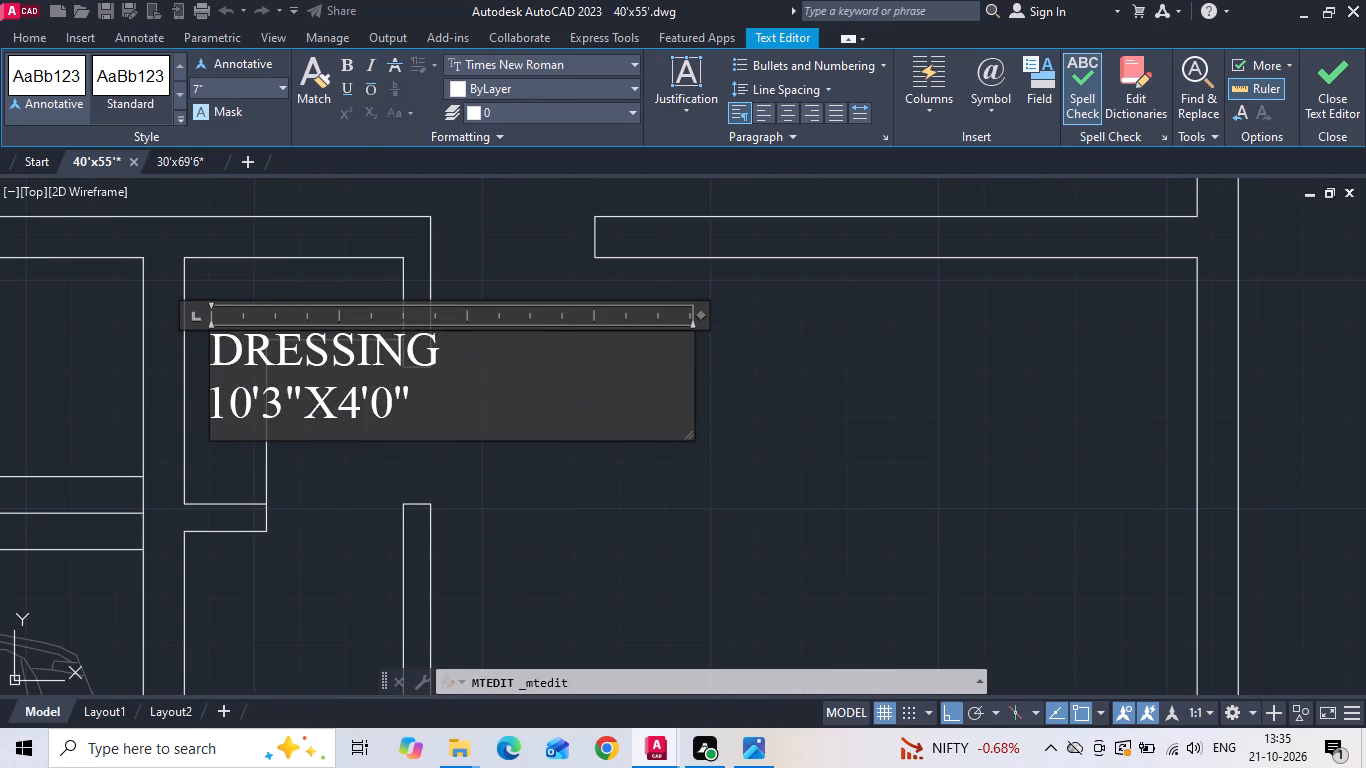
key(BackSpace)
key(6)
click(275, 403)
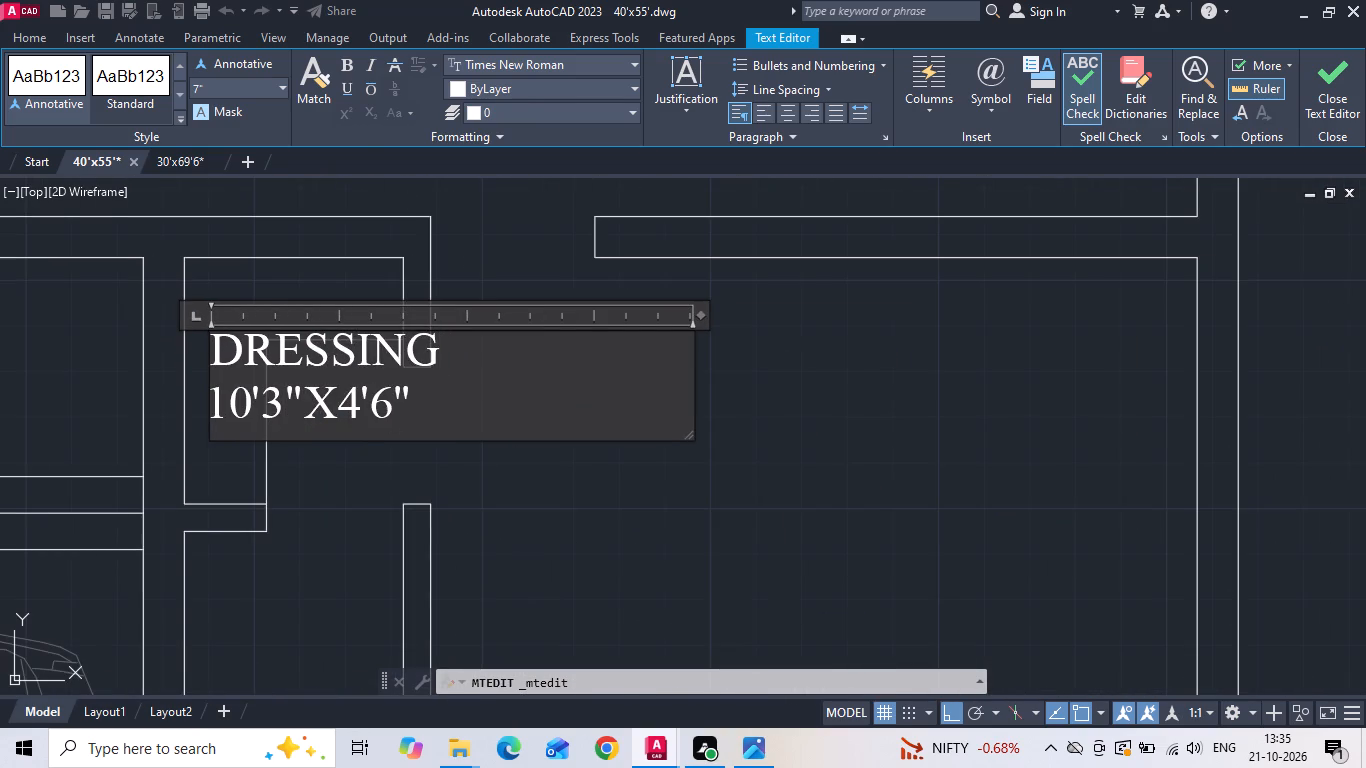
key(BackSpace)
key(0)
click(252, 405)
key(BackSpace)
key(BackSpace)
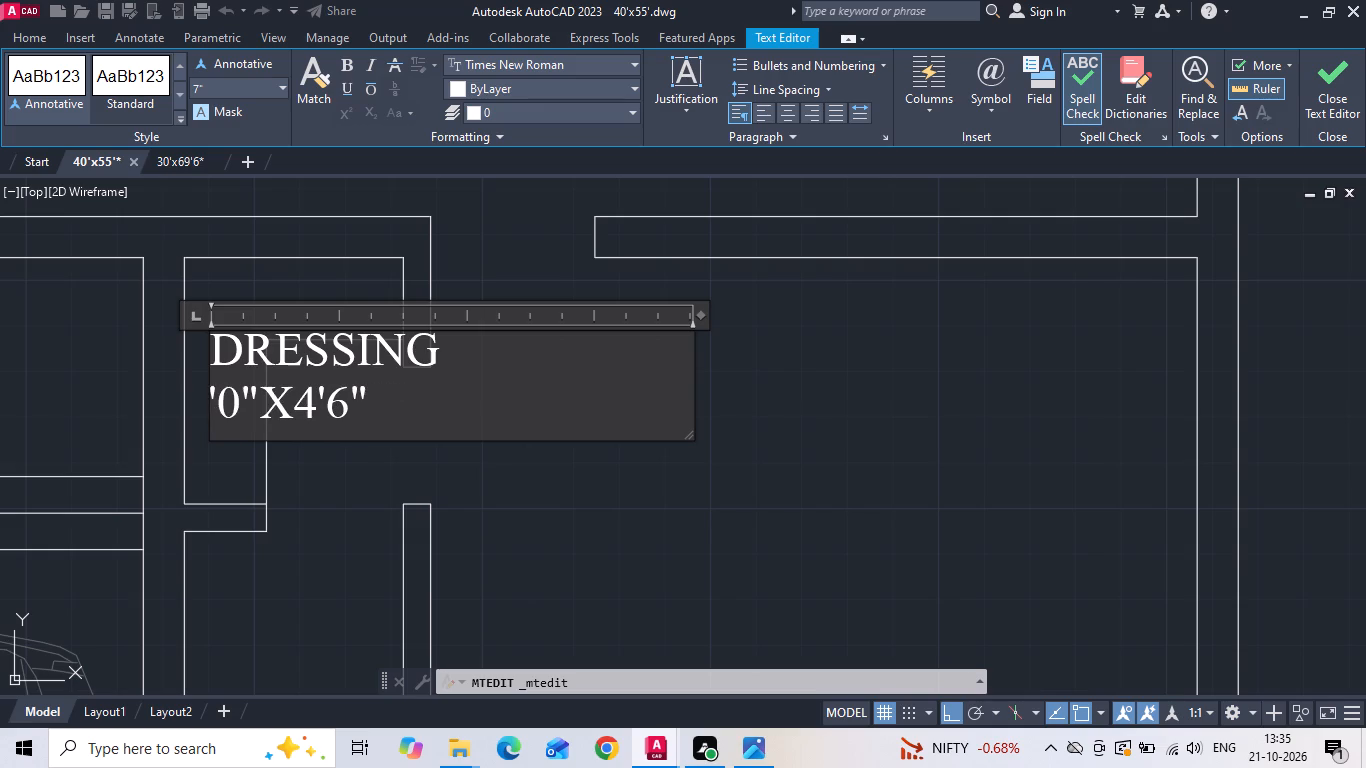
key(4)
click(488, 390)
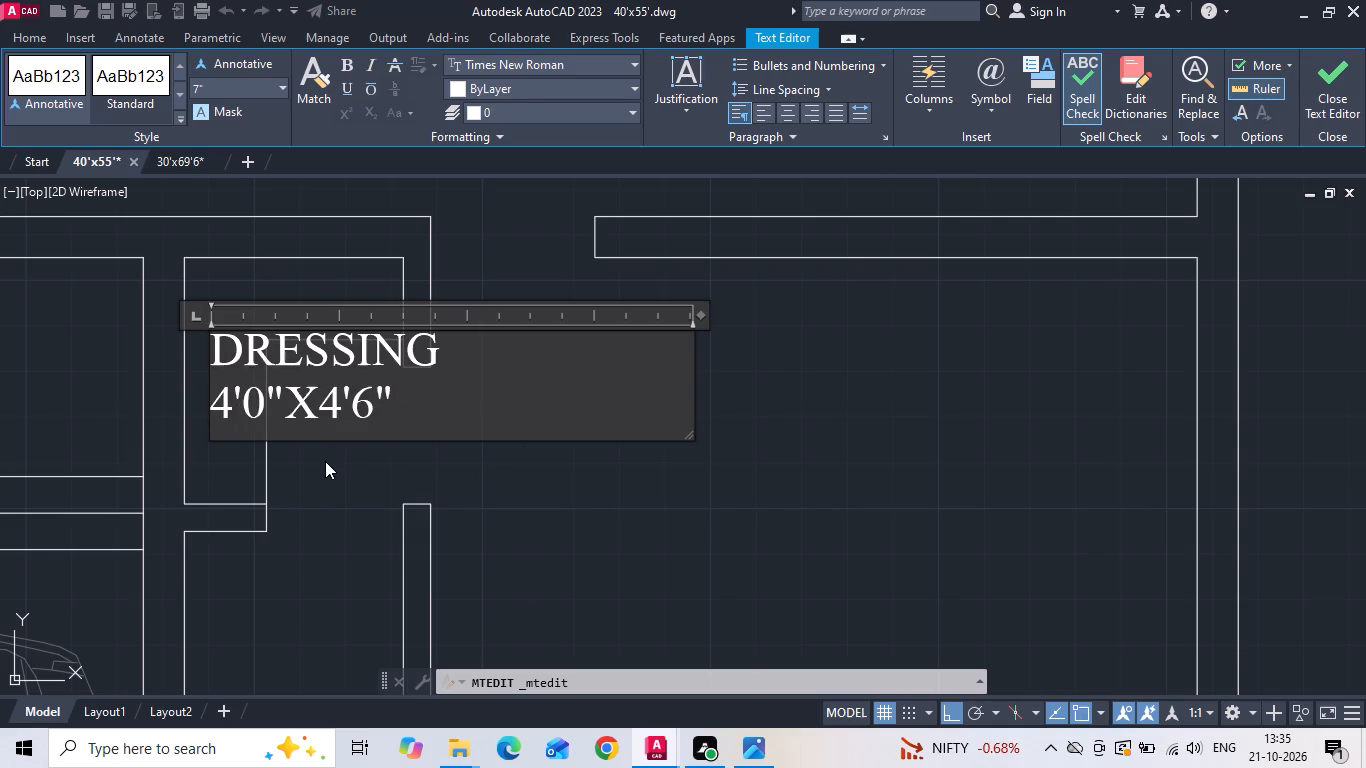
click(325, 465)
Set the text height of the whole DRESSING label to 6".
click(329, 398)
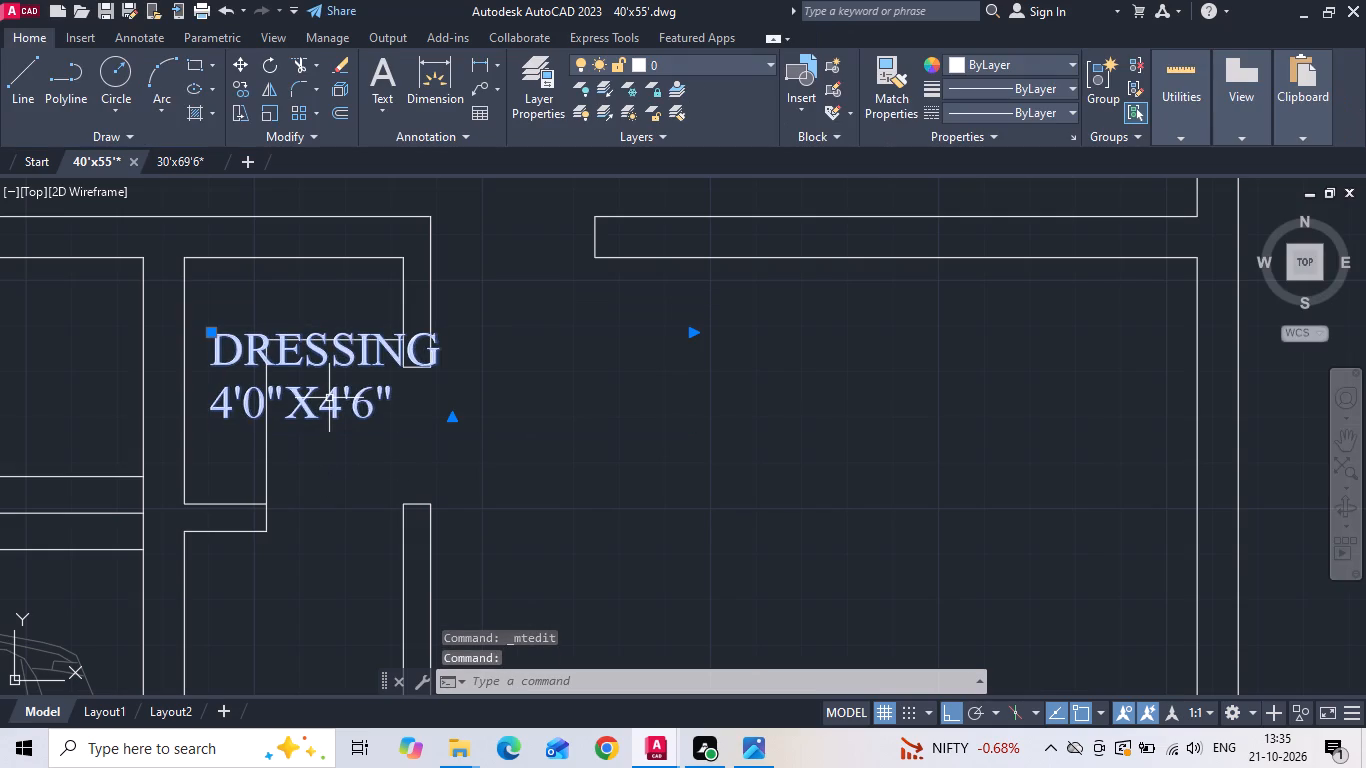
double_click(329, 397)
key(ctrl+a)
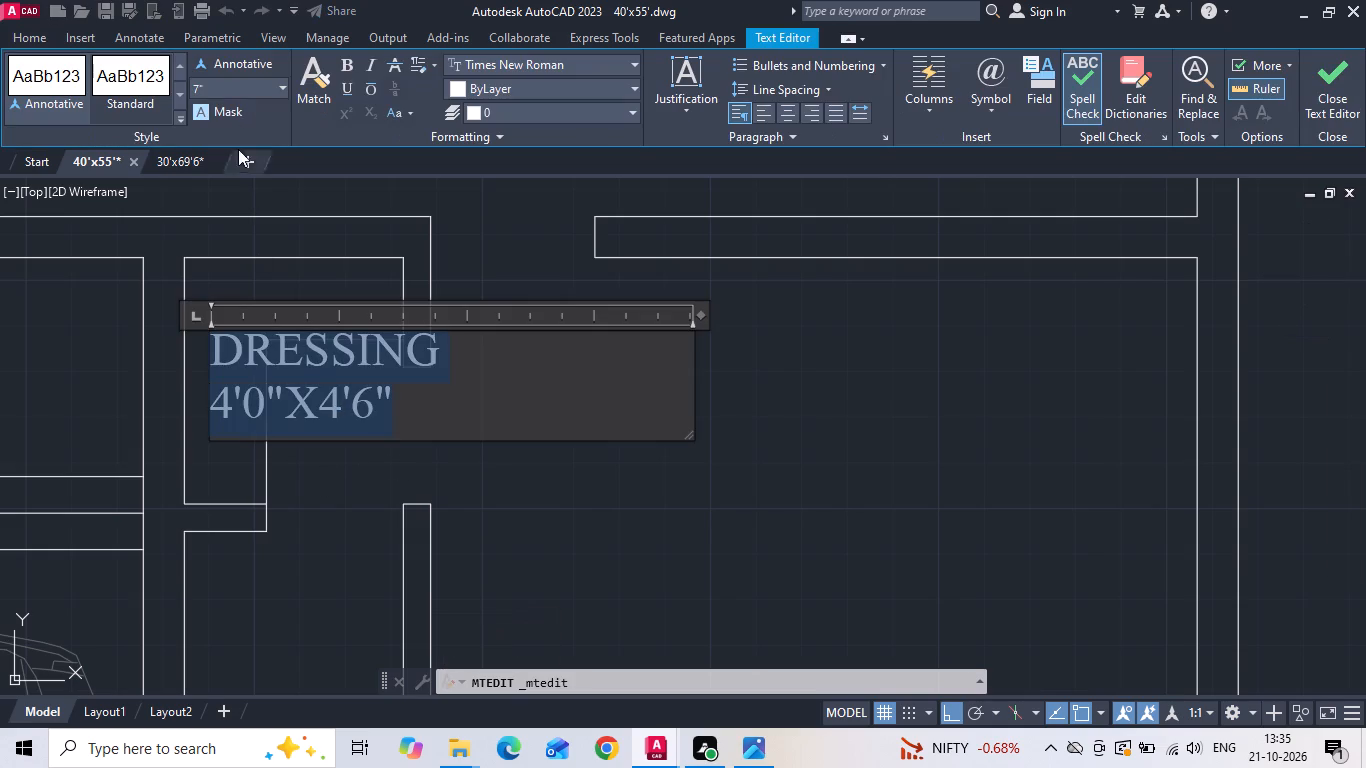
click(219, 85)
key(BackSpace)
text(6")
key(Return)
click(721, 471)
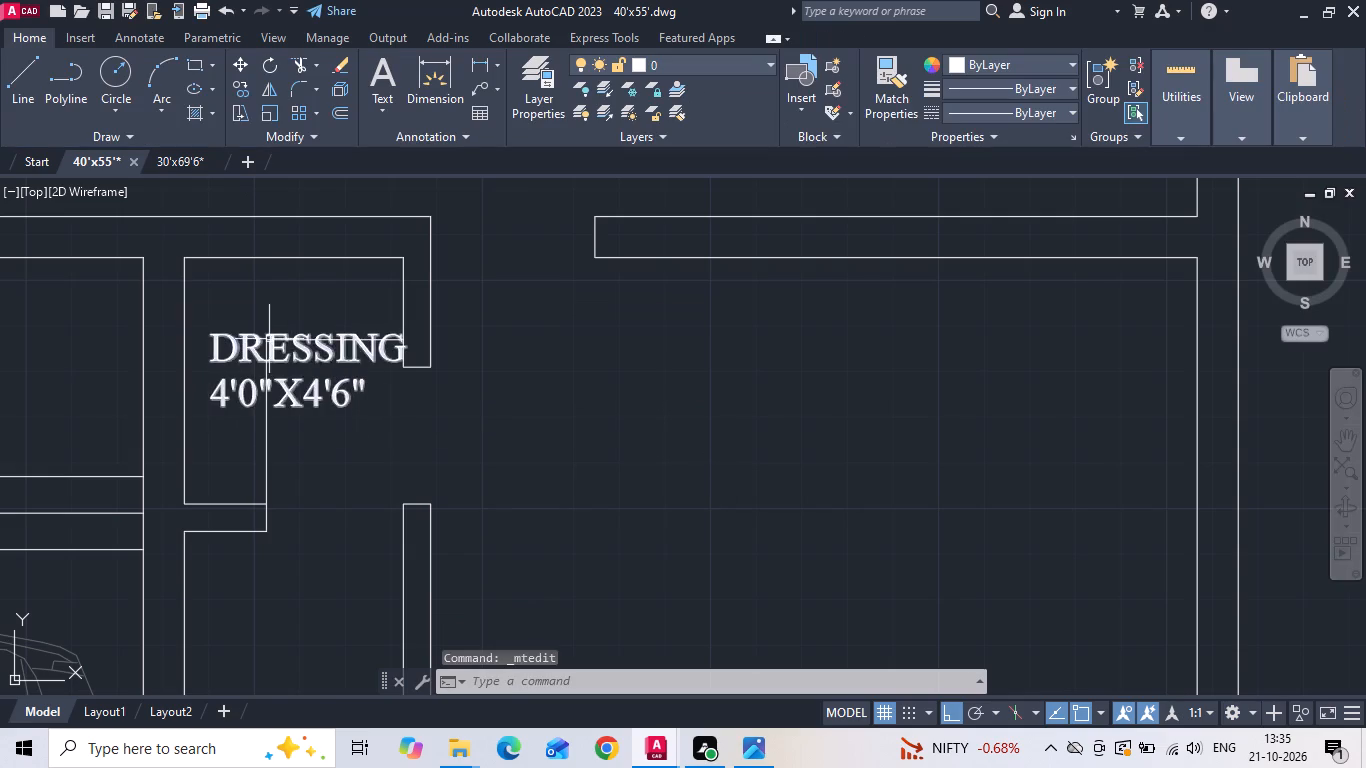
Move the DRESSING label slightly west and slightly south so it sits inside the dressing room.
click(251, 339)
right_click(250, 338)
click(284, 363)
click(679, 482)
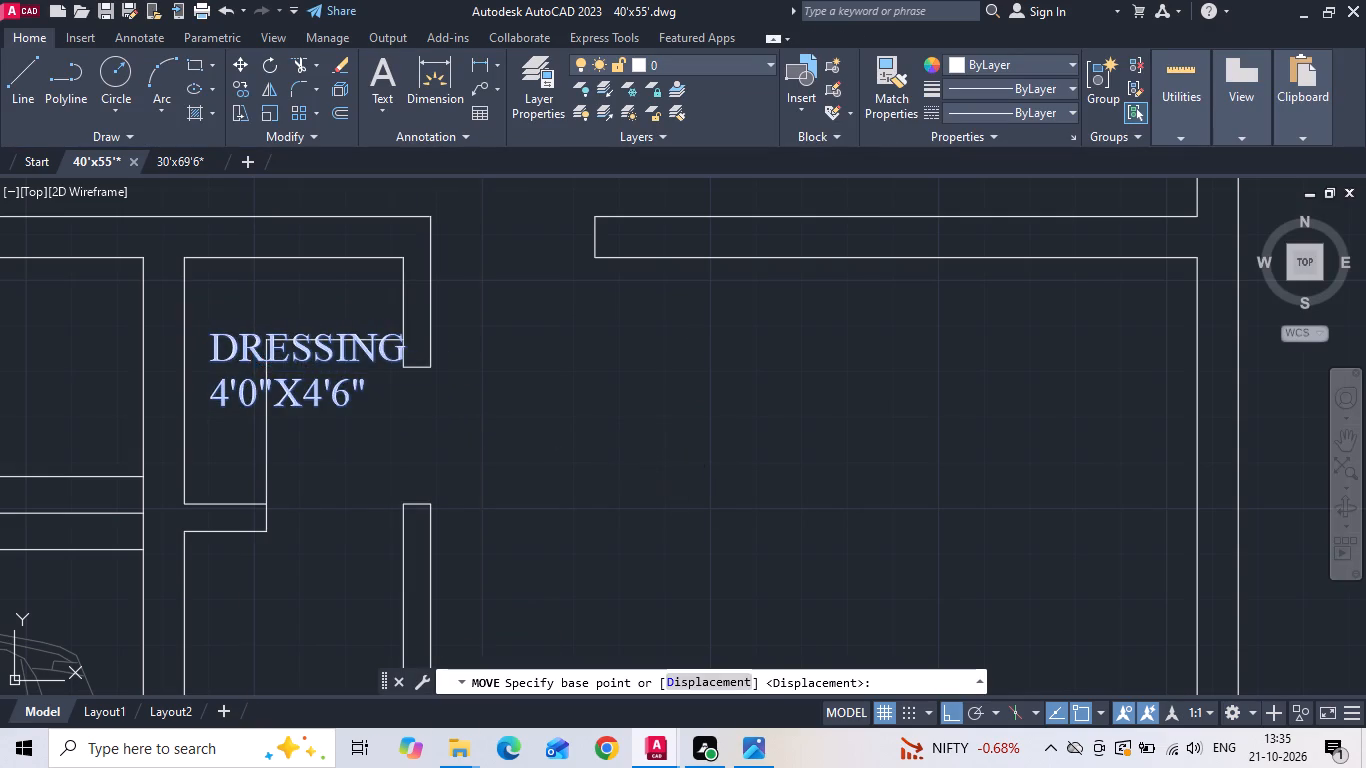
click(663, 476)
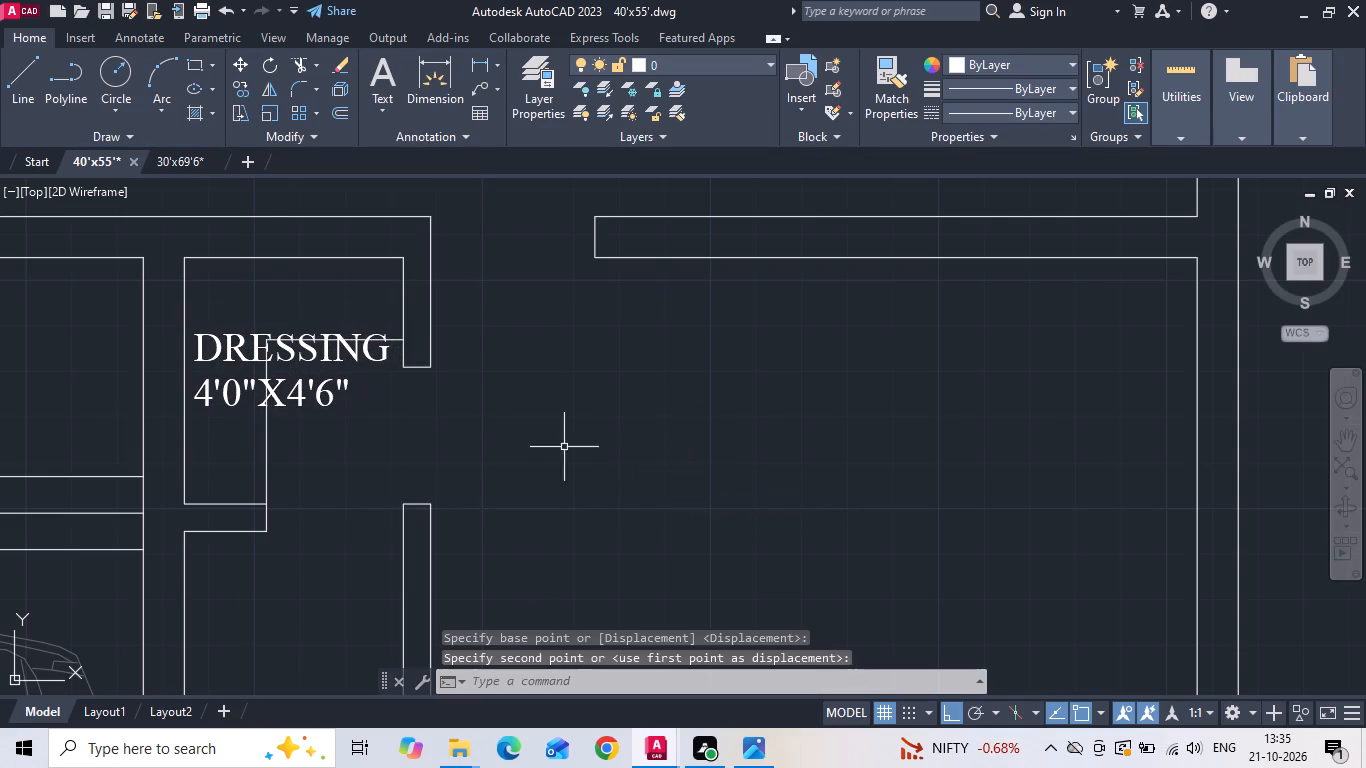
click(334, 395)
right_click(330, 396)
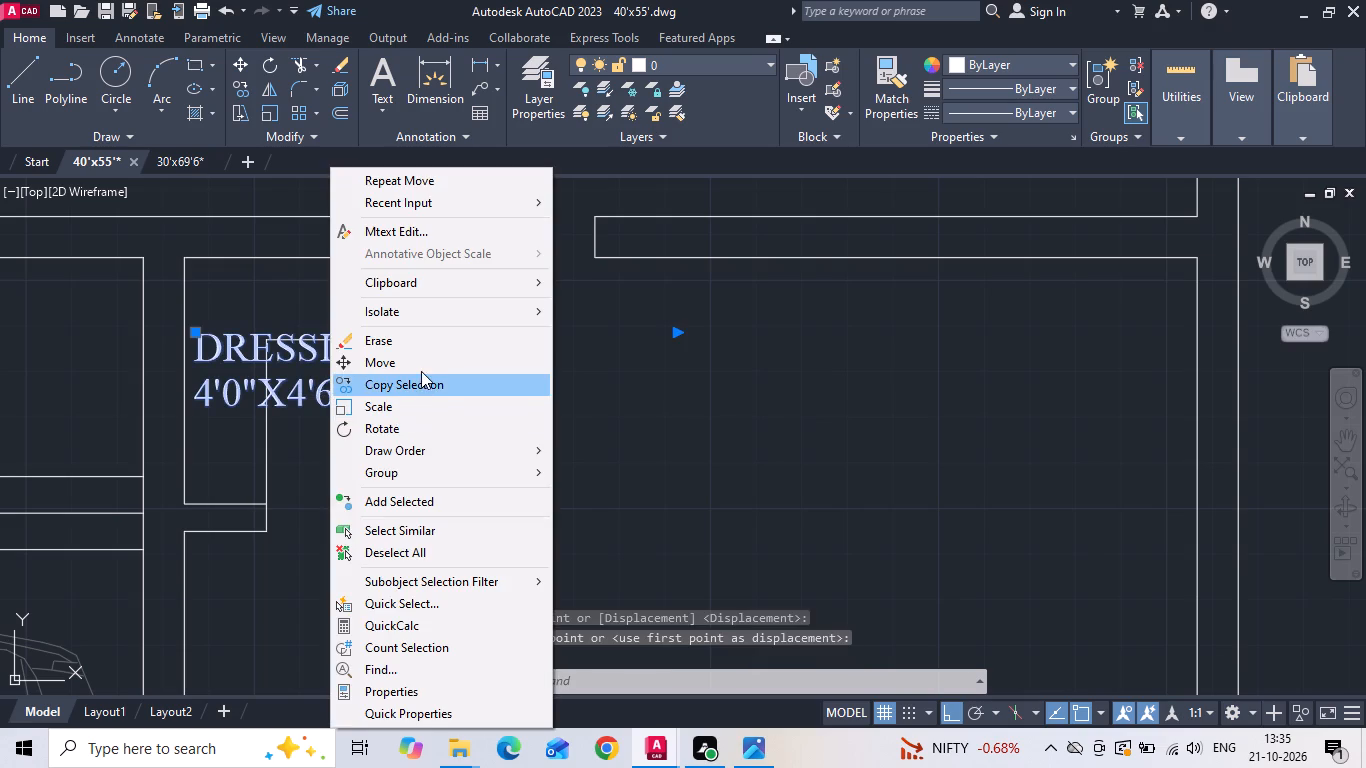
click(422, 369)
drag(664, 414, 669, 424)
click(666, 436)
Copy the DRESSING label straight south into the small room below the dressing room.
click(295, 410)
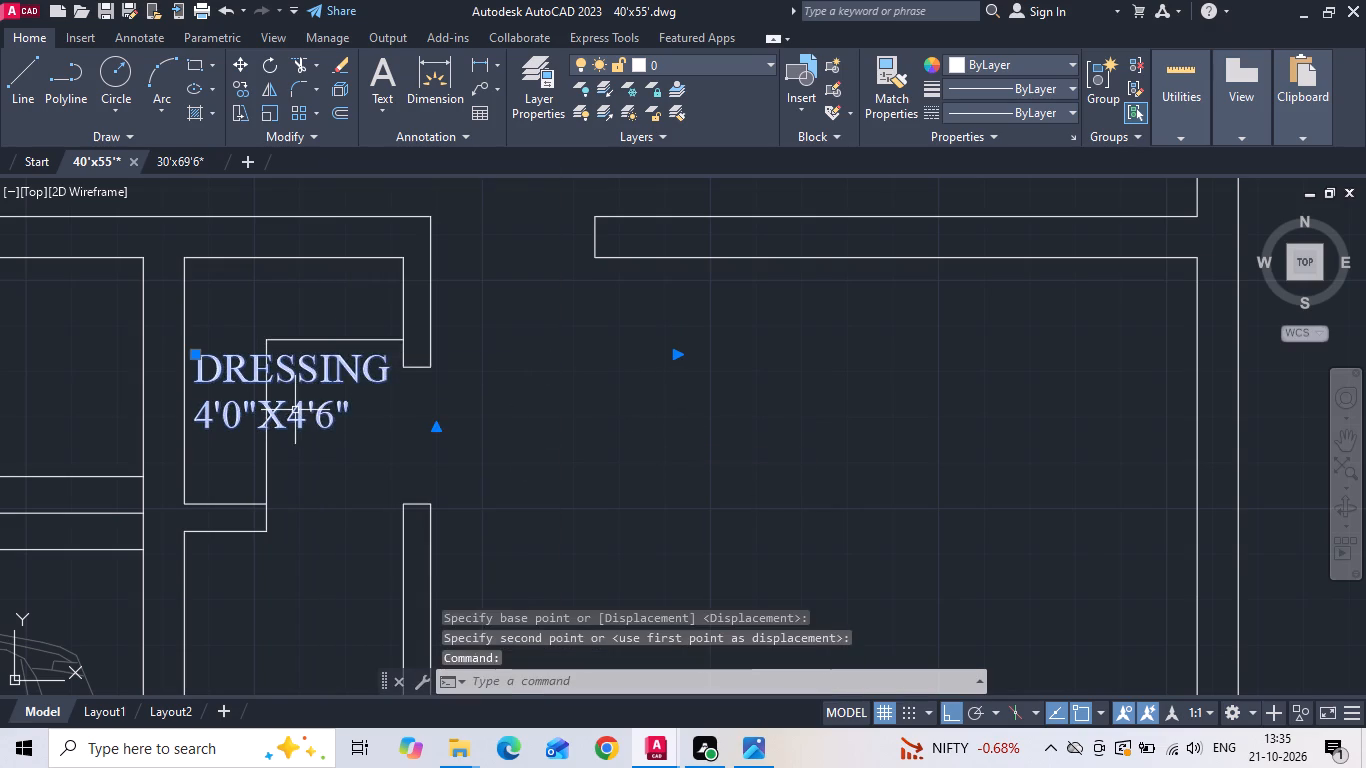
right_click(295, 410)
click(344, 386)
middle_drag(345, 433, 385, 198)
drag(405, 124, 408, 243)
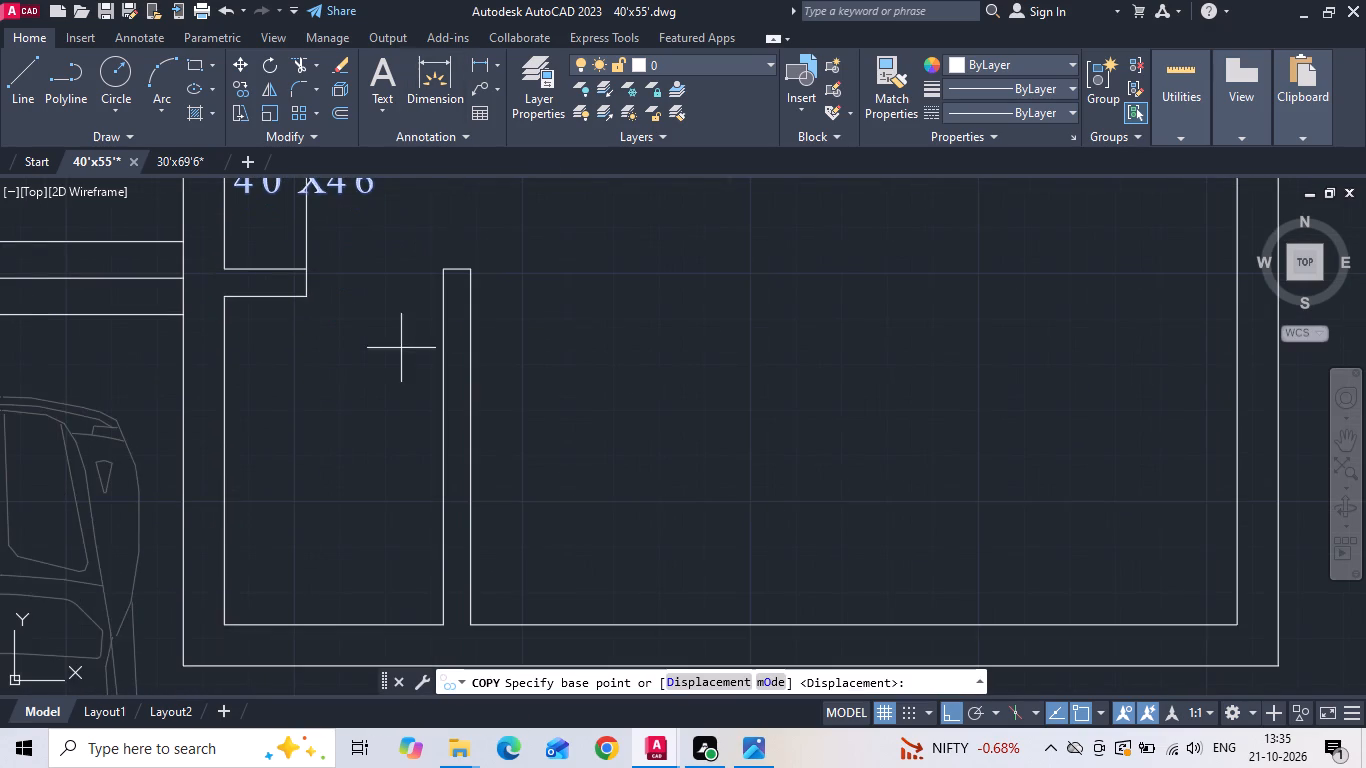
scroll(362, 386, down, 1)
drag(370, 320, 365, 361)
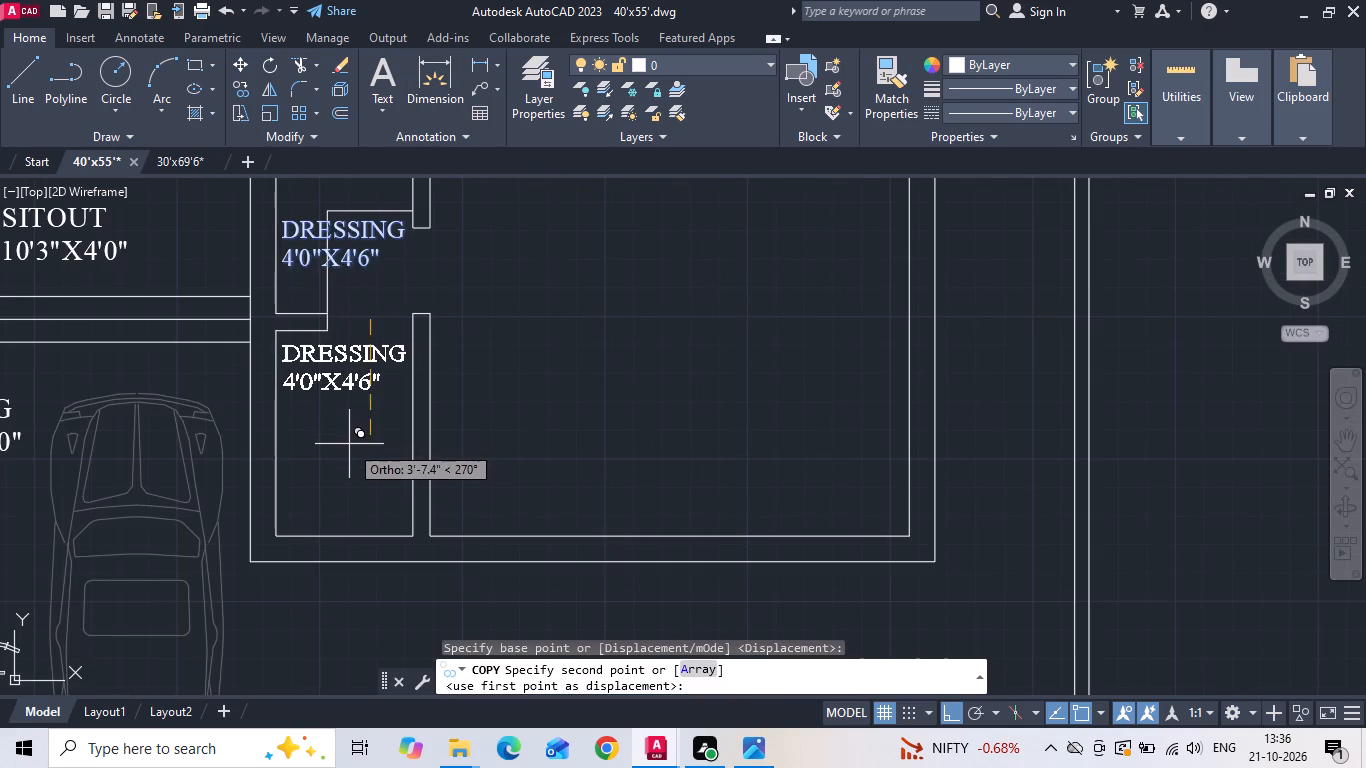
scroll(348, 447, up, 1)
click(333, 522)
key(Escape)
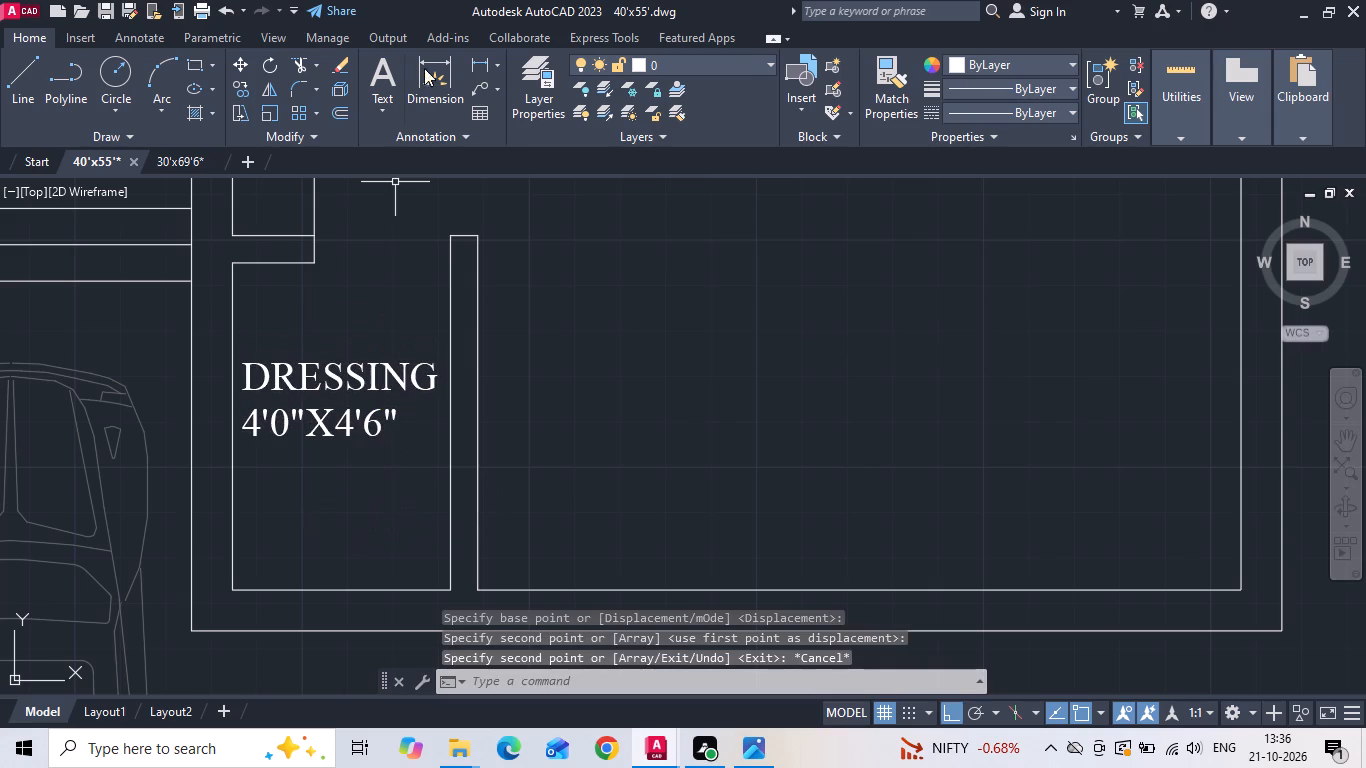
Check the north-south length of the small room below the dressing room with a linear dimension, without placing it.
click(478, 59)
click(301, 261)
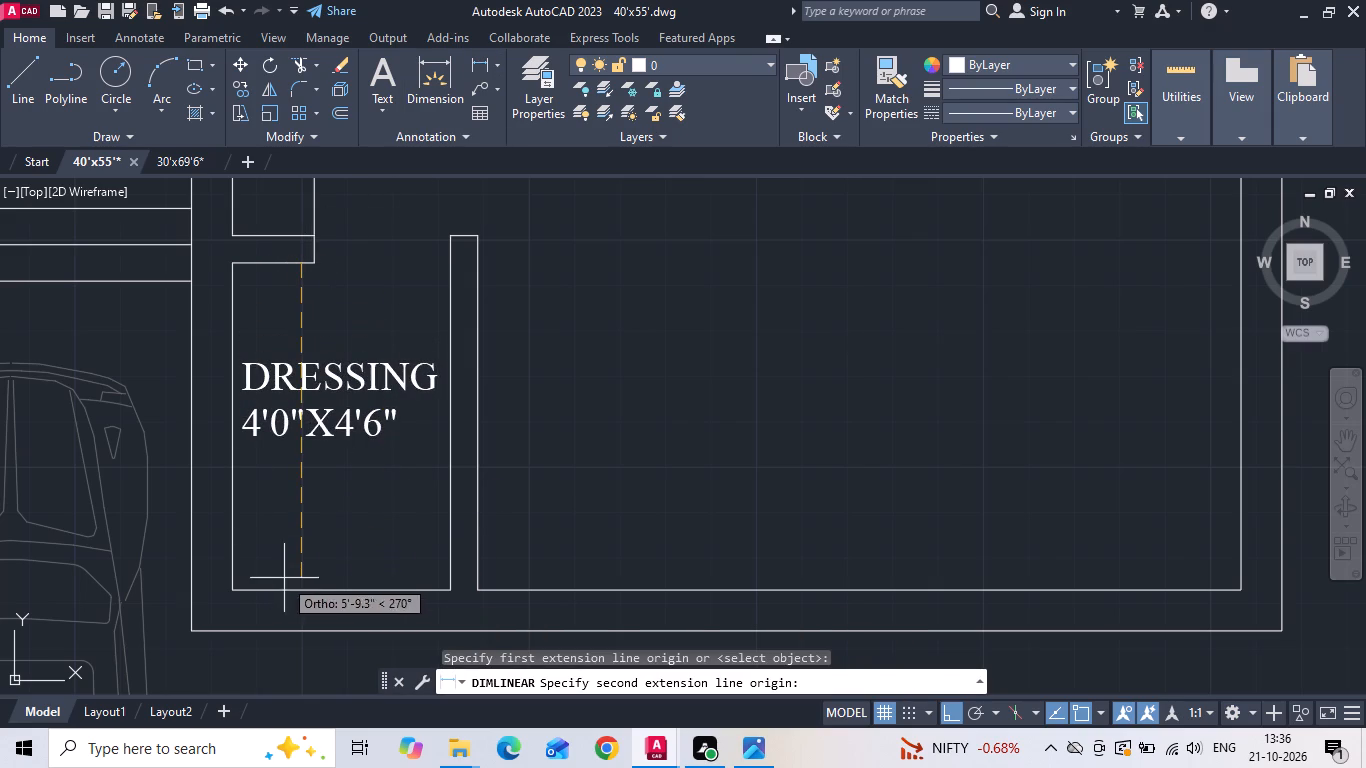
click(300, 592)
key(Escape)
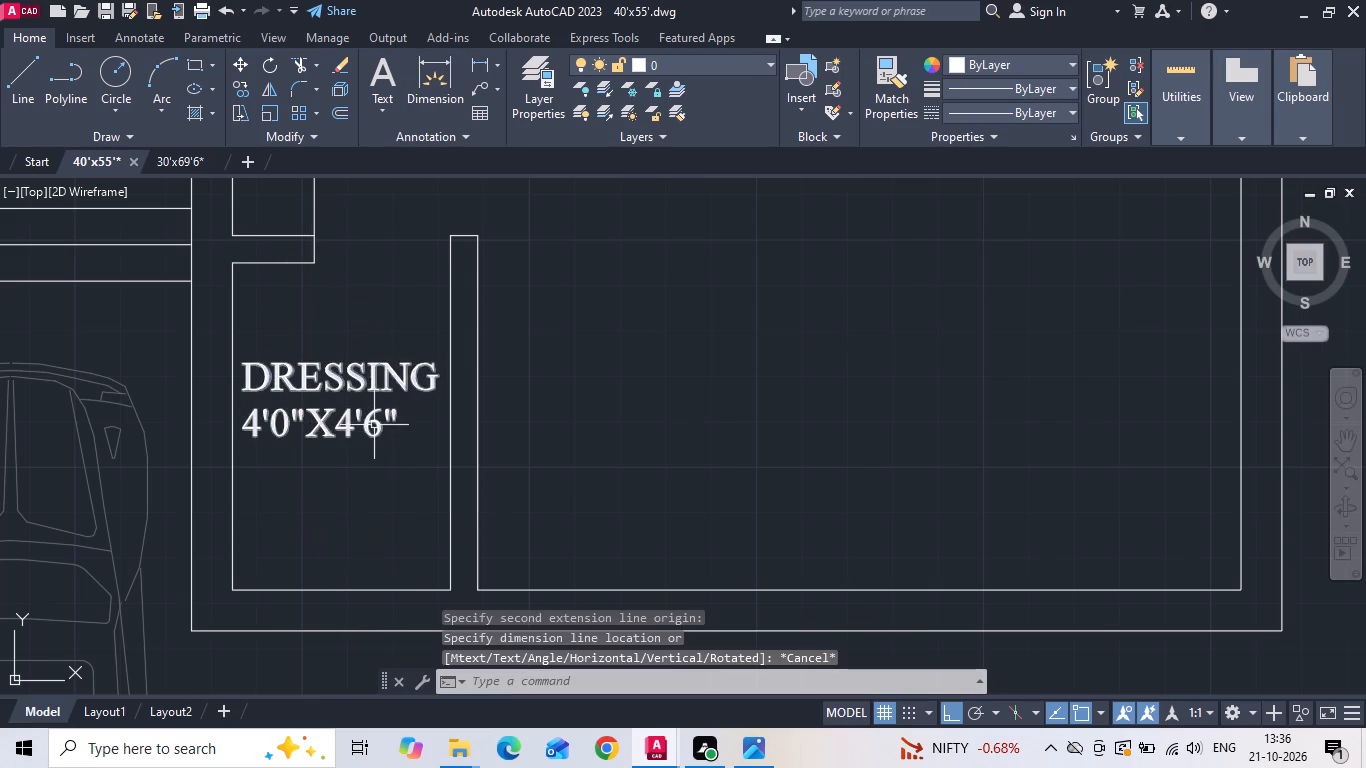
Set the size line of the copied label below the dressing room to 4'0"X6'0".
double_click(374, 425)
key(BackSpace)
key(0)
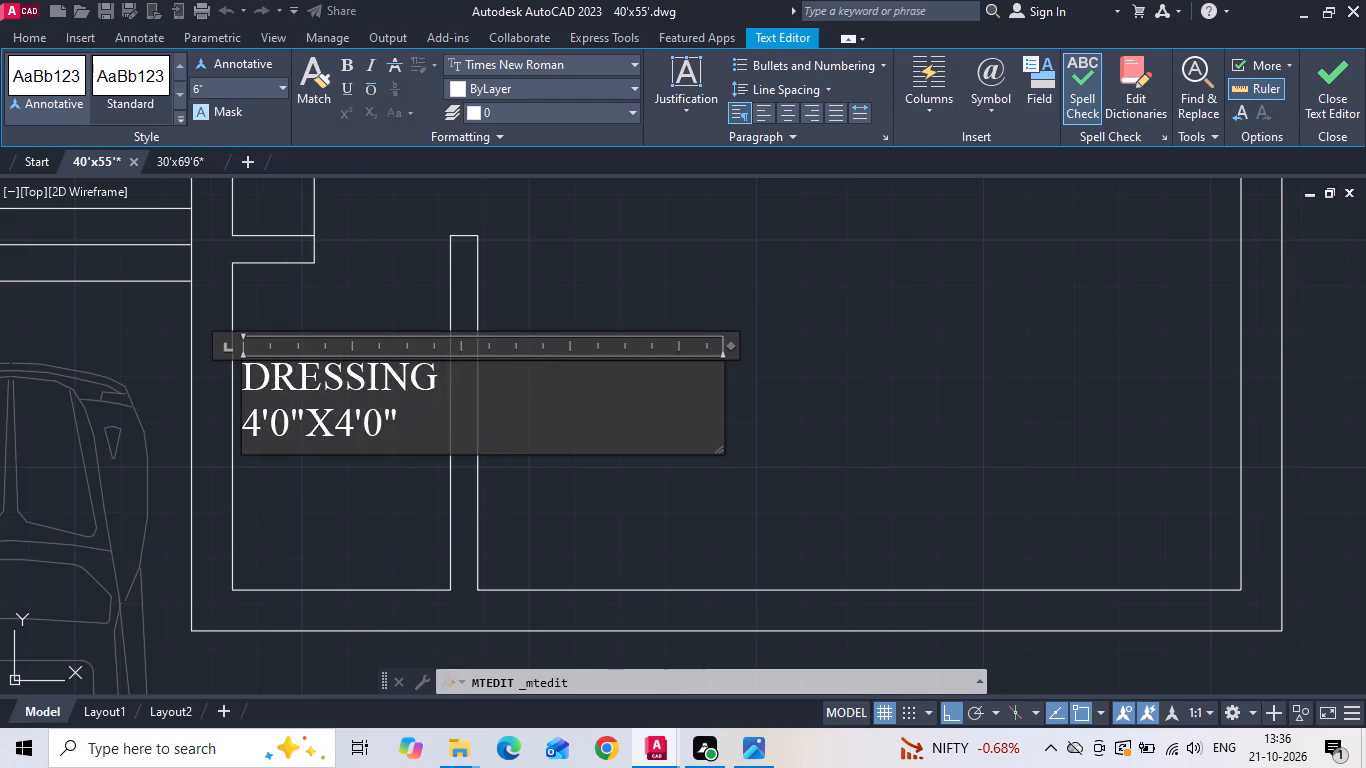
click(354, 435)
key(BackSpace)
key(6)
Replace the name DRESSING in the copied label with A.TOILET and finish editing the text.
drag(437, 403, 361, 399)
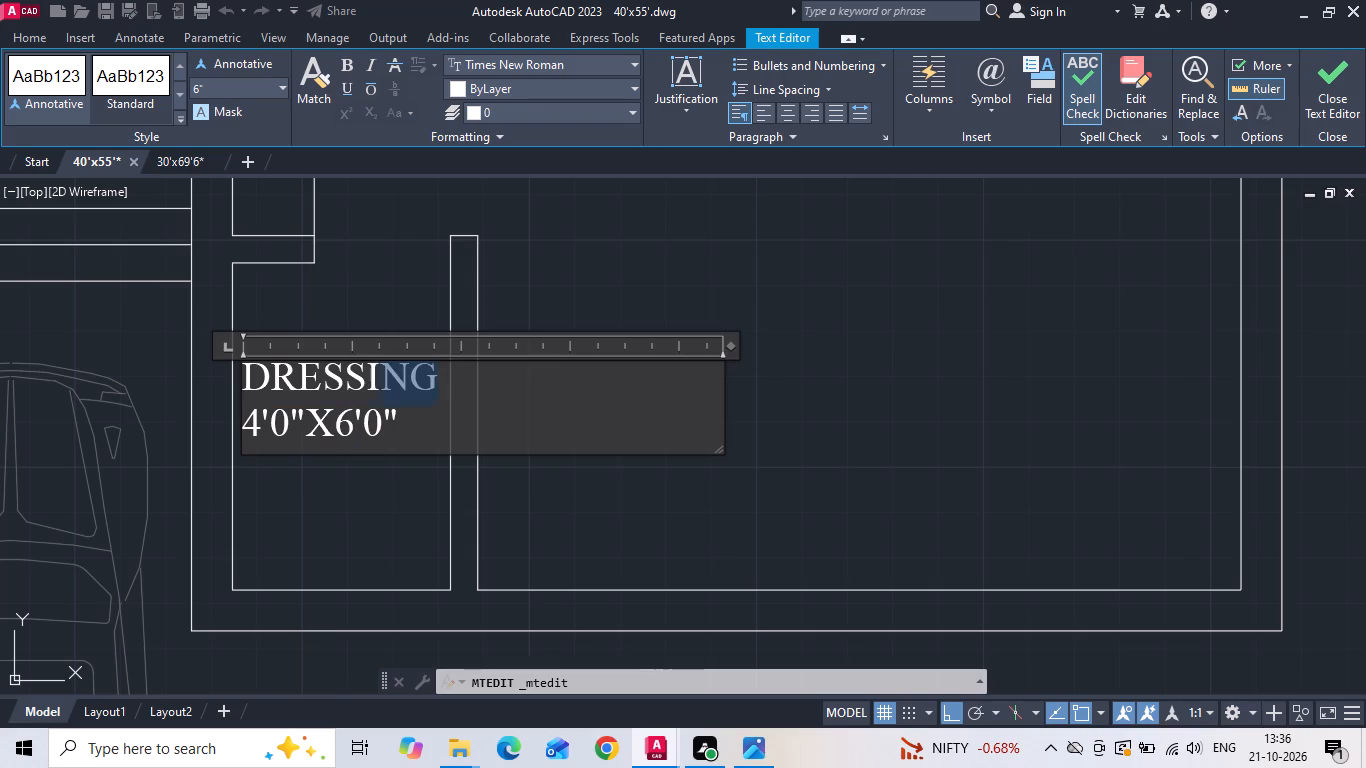
drag(361, 399, 238, 399)
key(BackSpace)
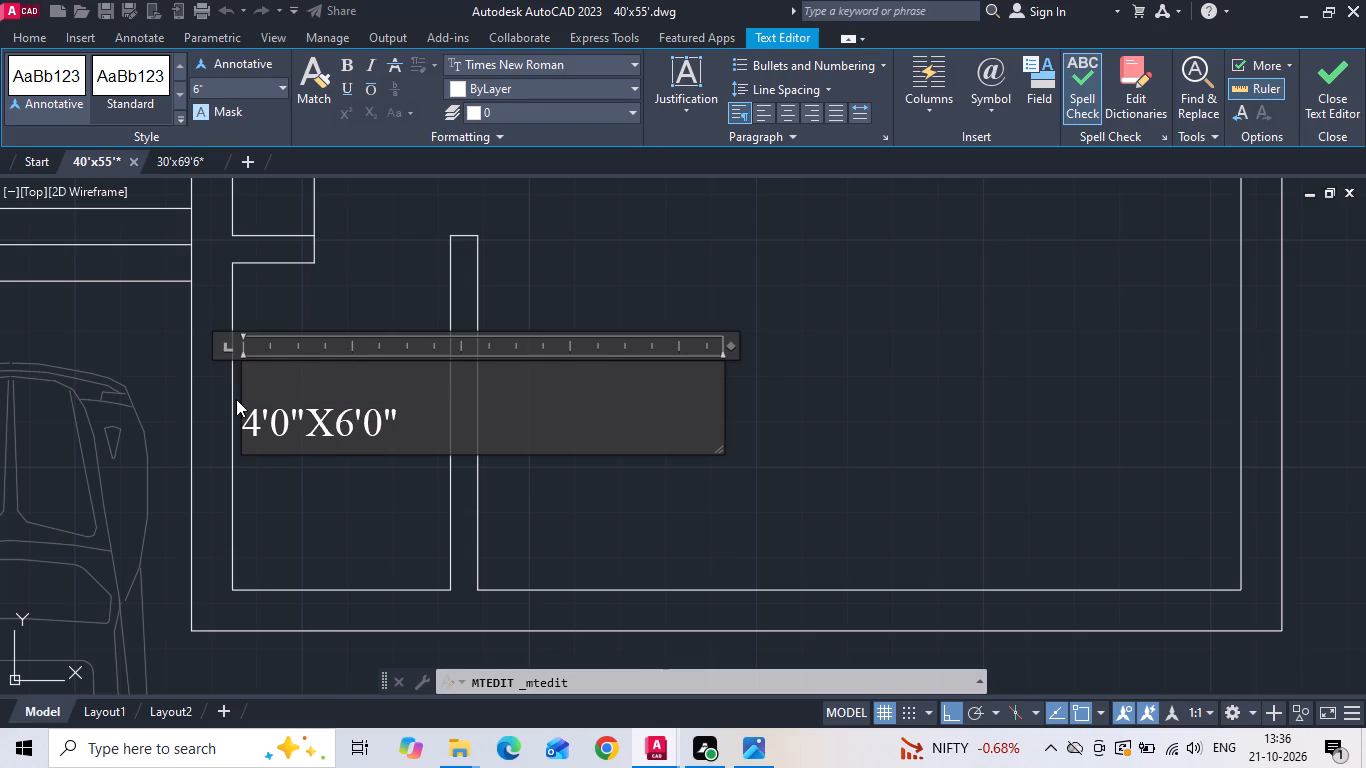
text(A.TOILET)
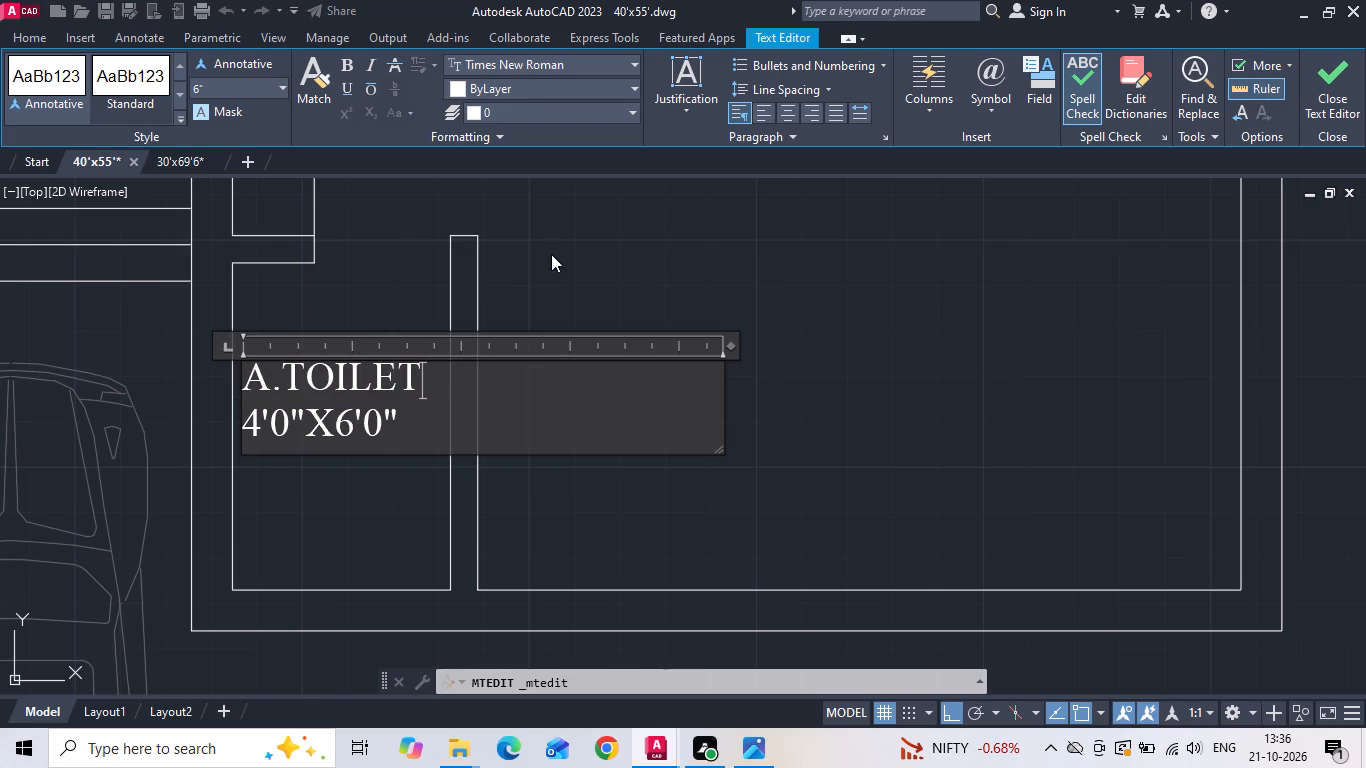
click(697, 282)
Copy the SITOUT label east into the large room beside the dressing room and toilet.
scroll(638, 451, down, 1)
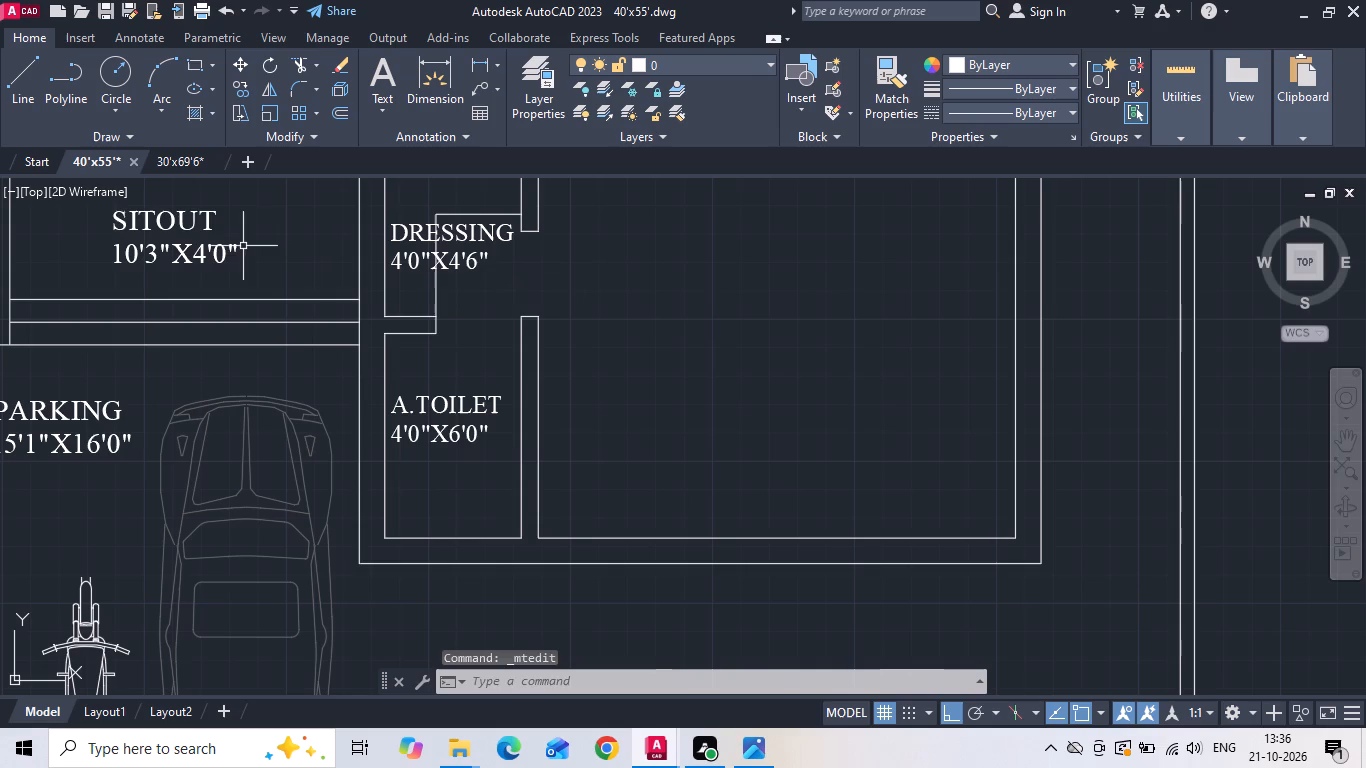
click(242, 247)
click(205, 256)
right_click(204, 256)
click(237, 382)
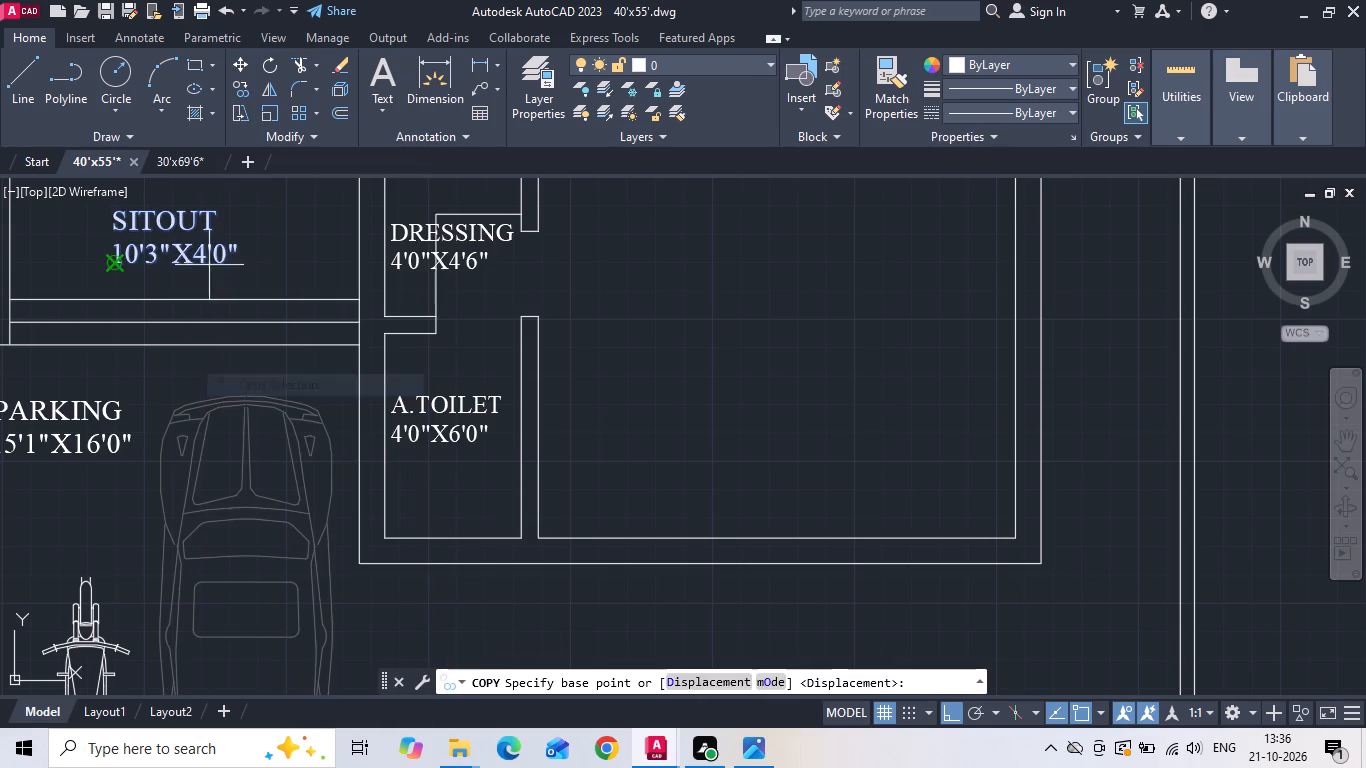
drag(207, 260, 345, 292)
click(713, 296)
key(Escape)
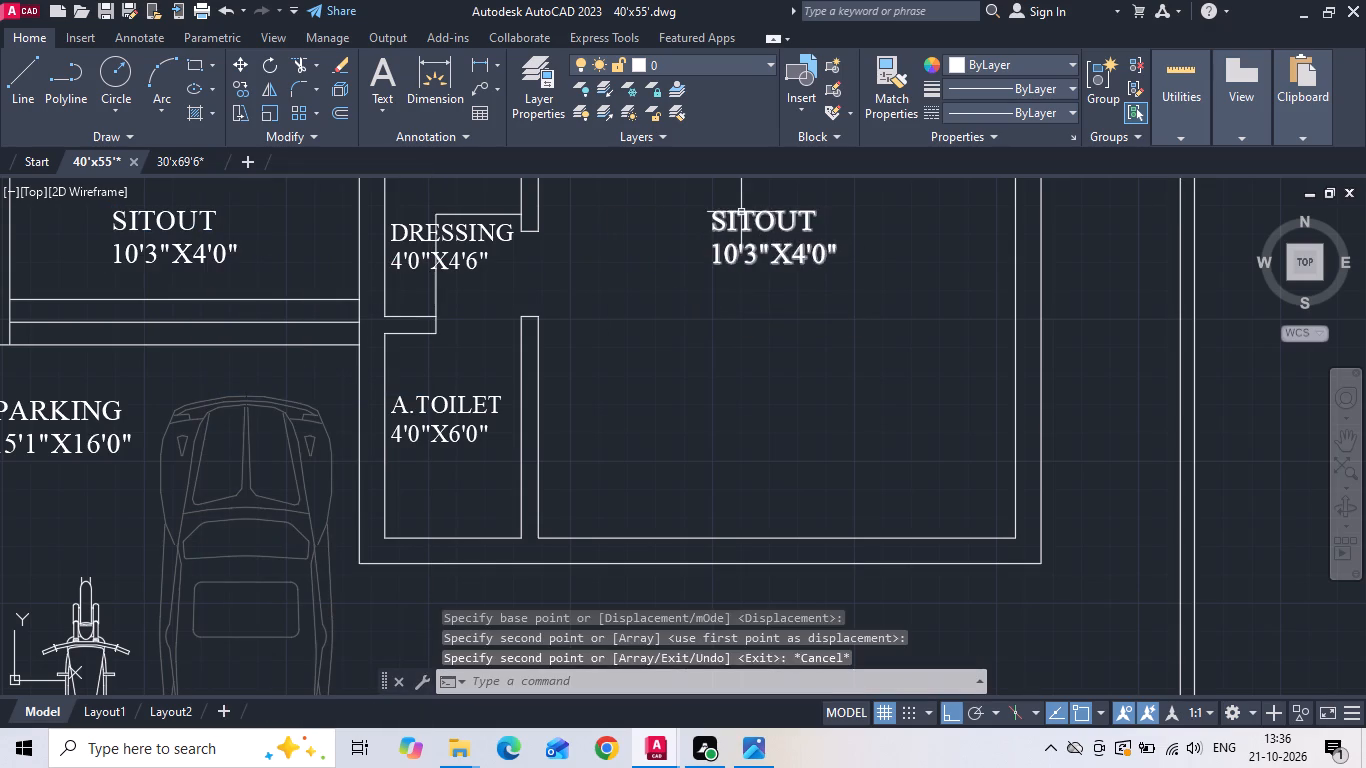
Move the copied SITOUT label straight south within the large southeast room.
click(741, 212)
right_click(741, 212)
click(765, 360)
drag(765, 249, 760, 281)
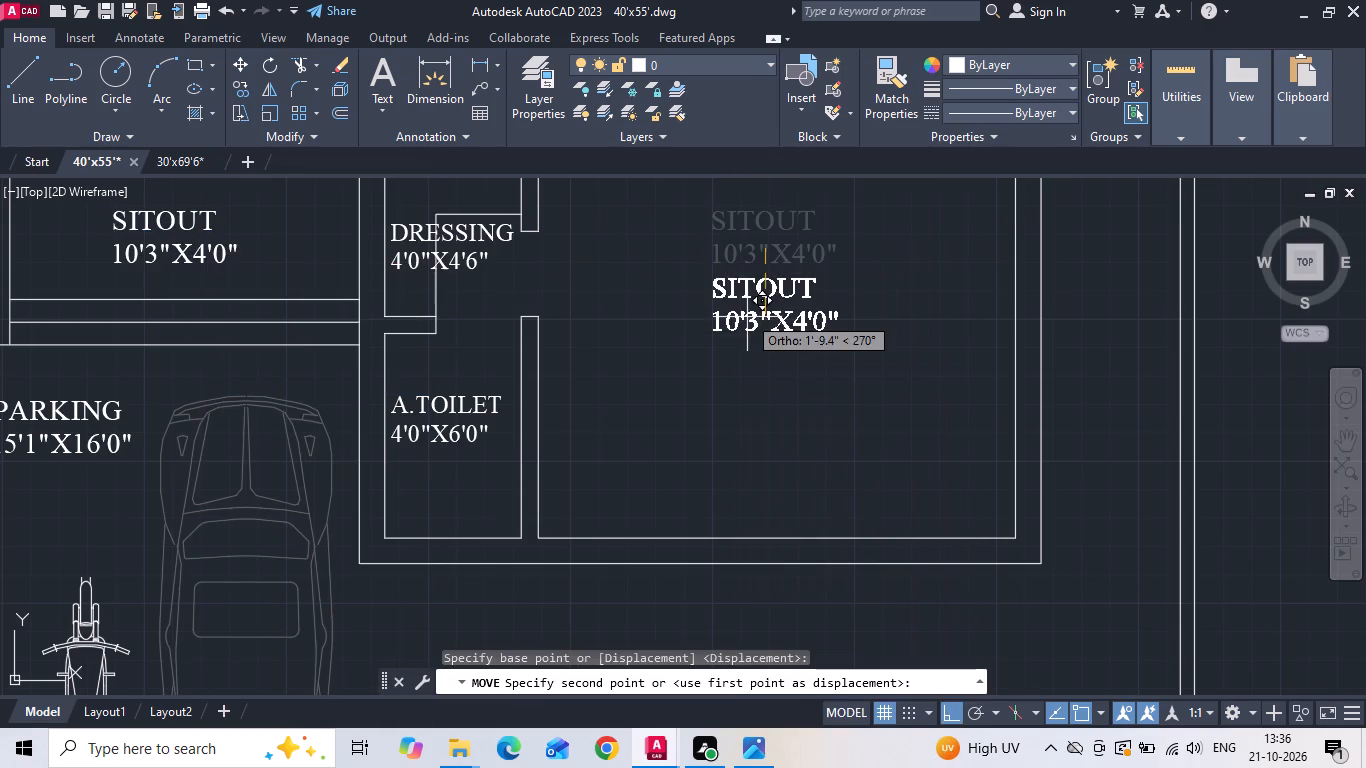
click(743, 325)
Replace the name SITOUT in the copied label with M.BEDROOM, keeping the size on its own line below.
scroll(760, 415, down, 1)
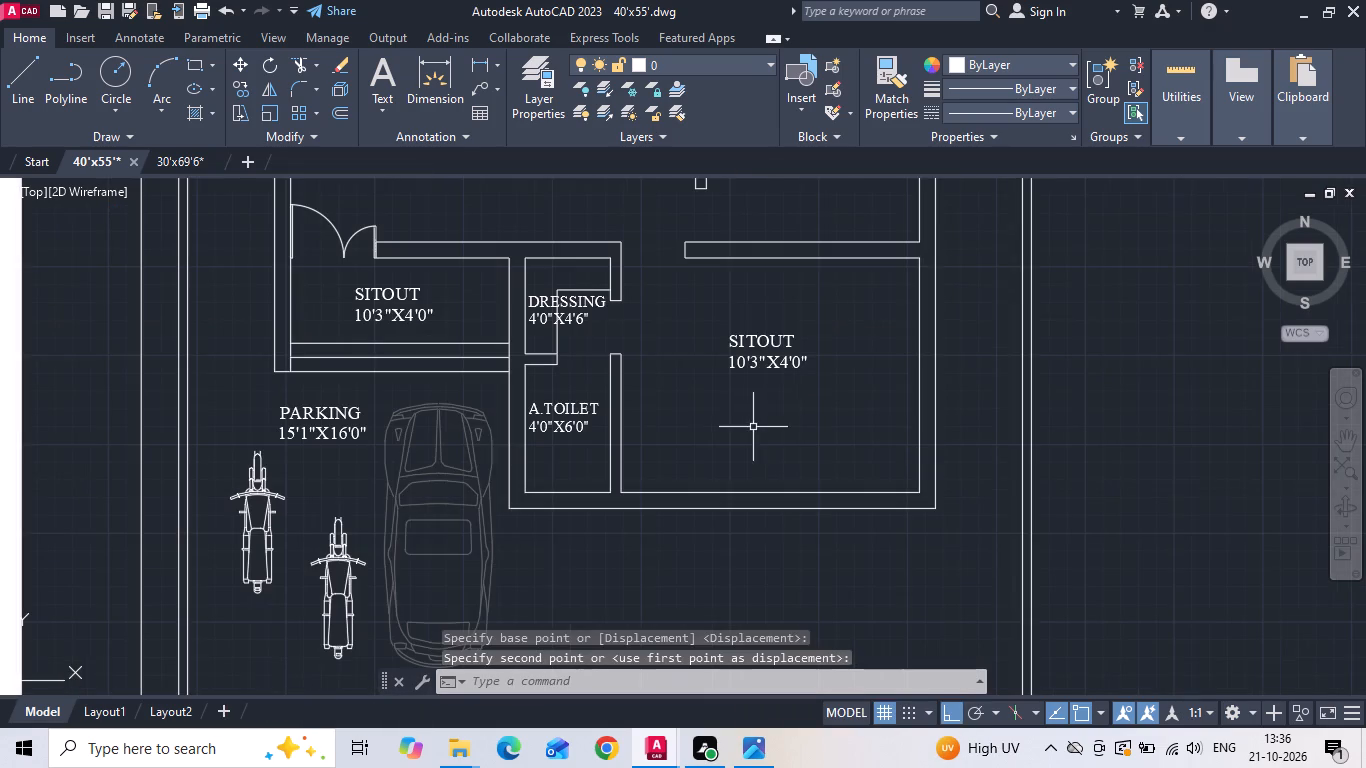
scroll(796, 367, up, 1)
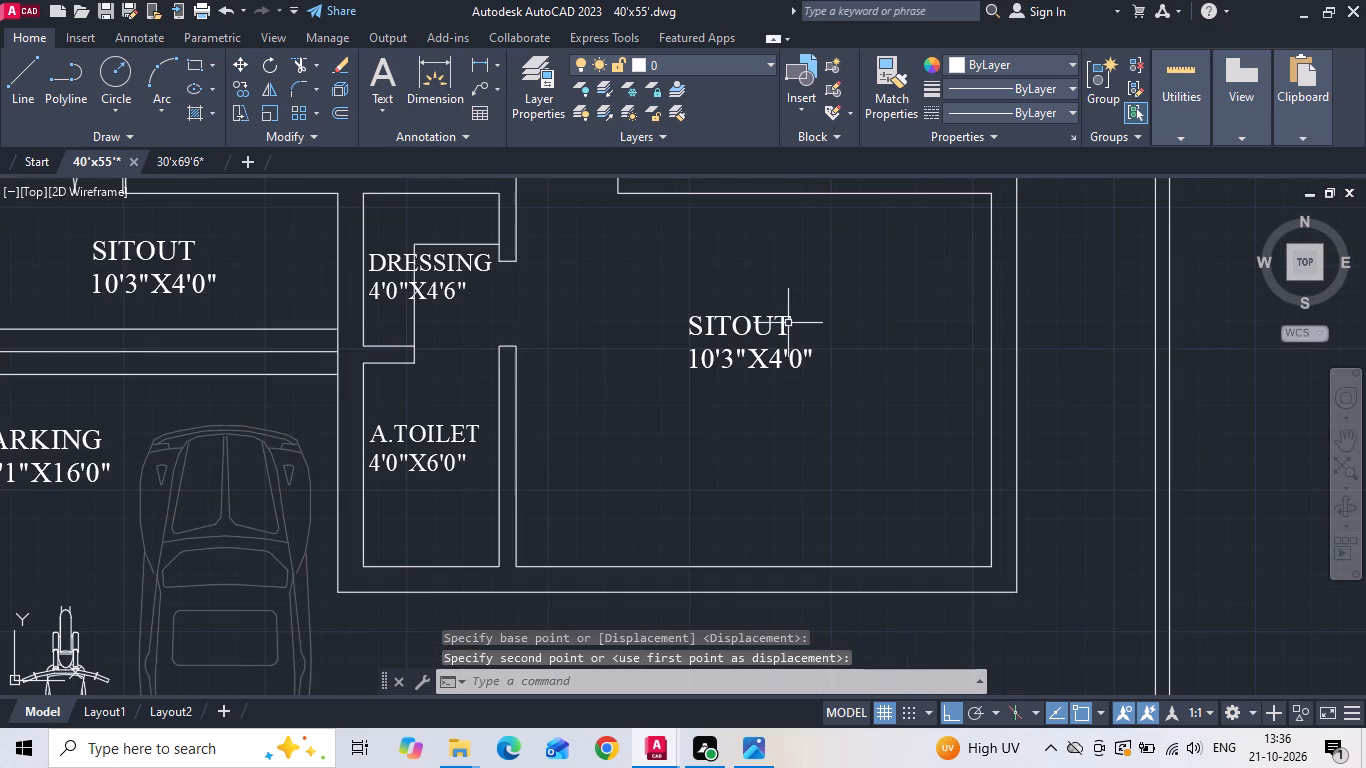
double_click(785, 323)
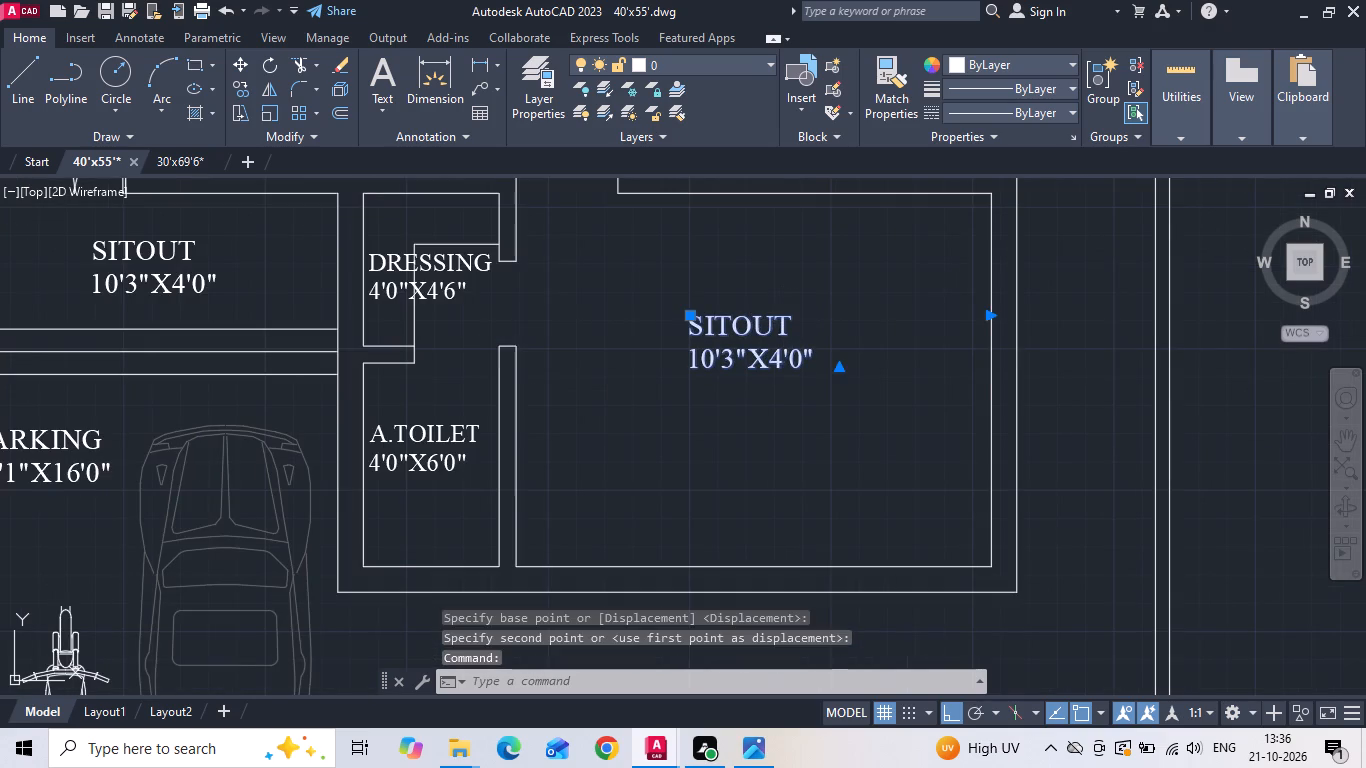
scroll(900, 373, down, 3)
scroll(899, 376, up, 3)
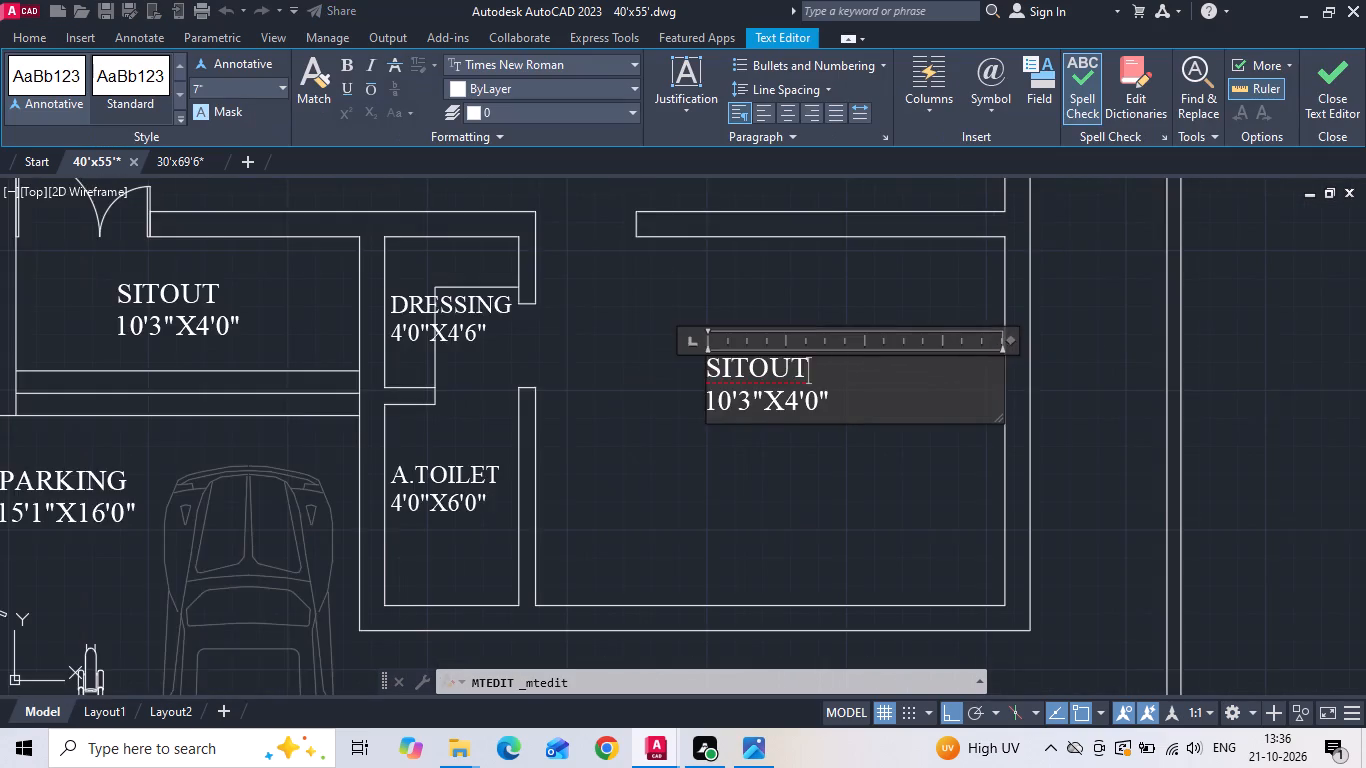
scroll(892, 385, down, 2)
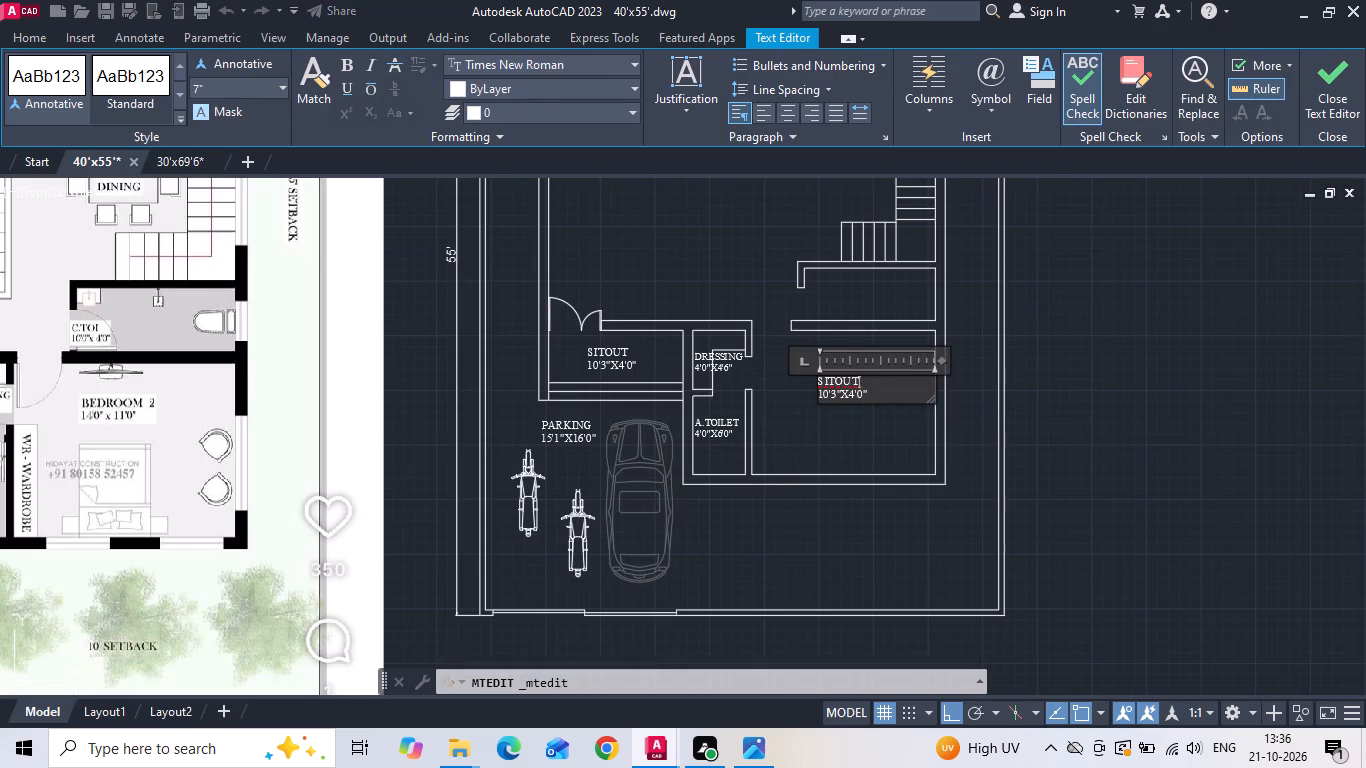
scroll(887, 388, up, 2)
drag(833, 384, 702, 370)
key(BackSpace)
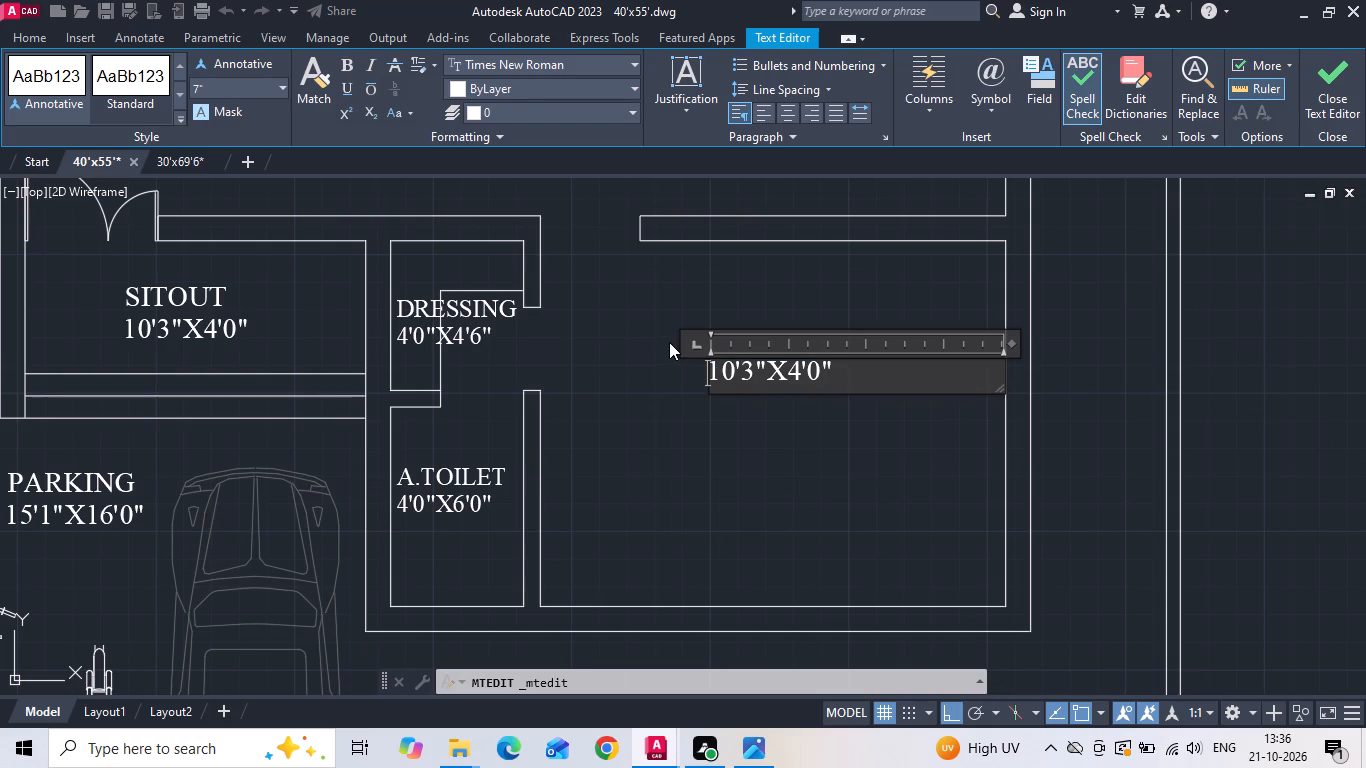
text(M.BEDR)
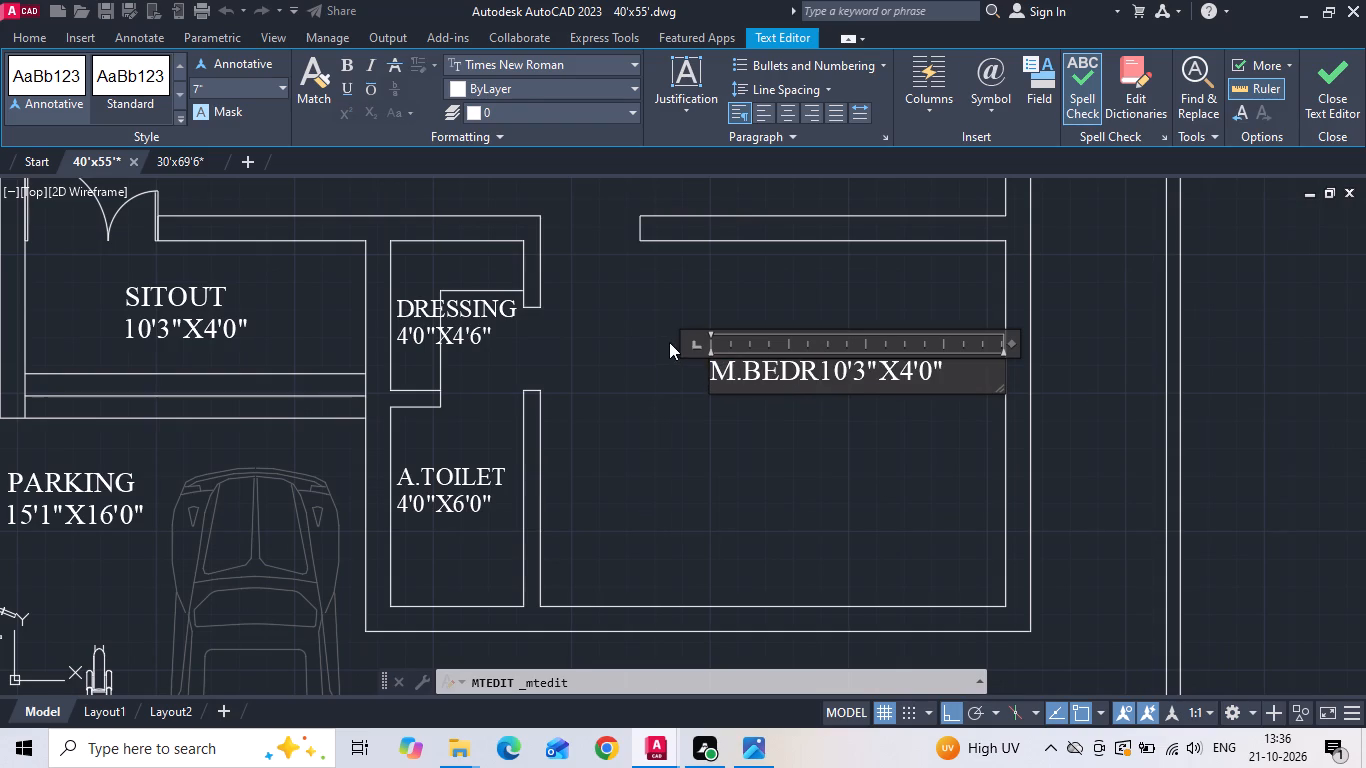
text(OOM)
key(Return)
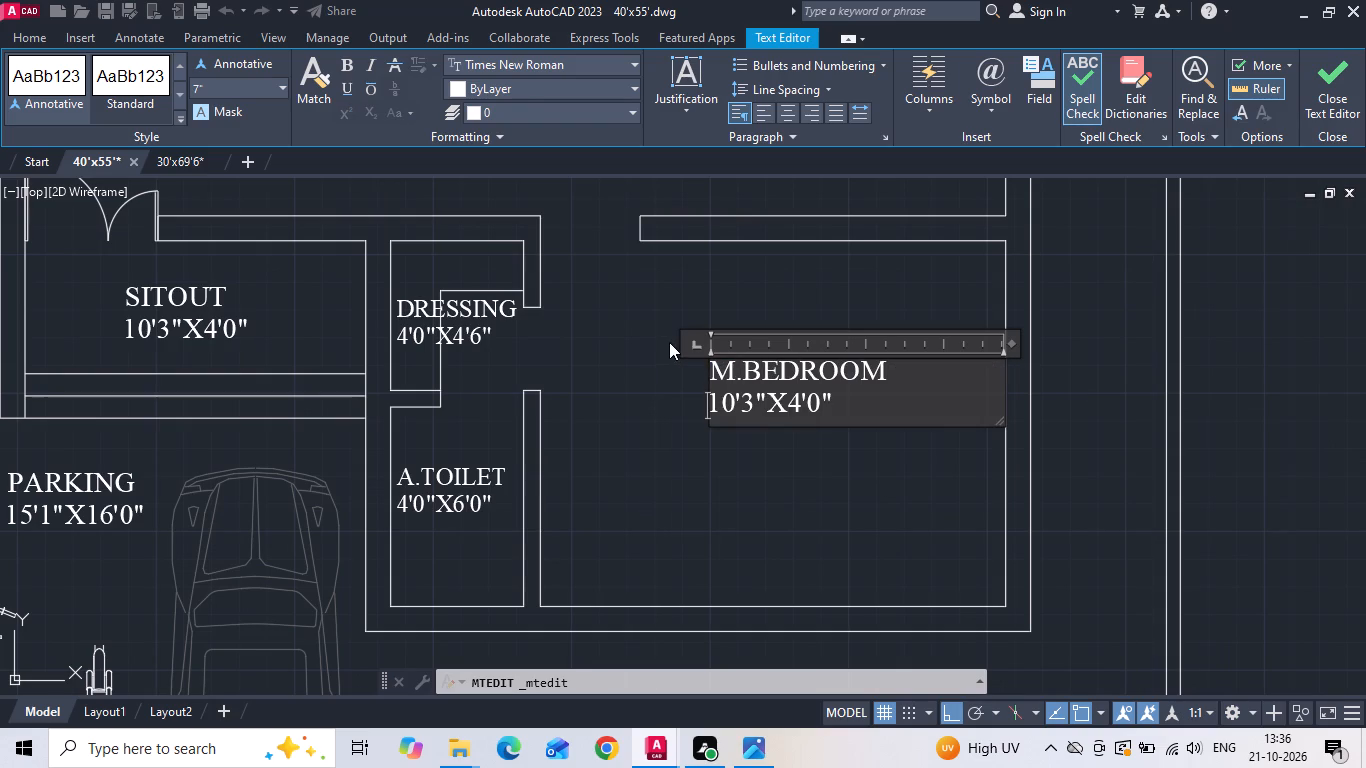
Set the size line of the M.BEDROOM label to 14'0"X11'0", following the reference plan, and finish editing the text.
scroll(859, 429, down, 2)
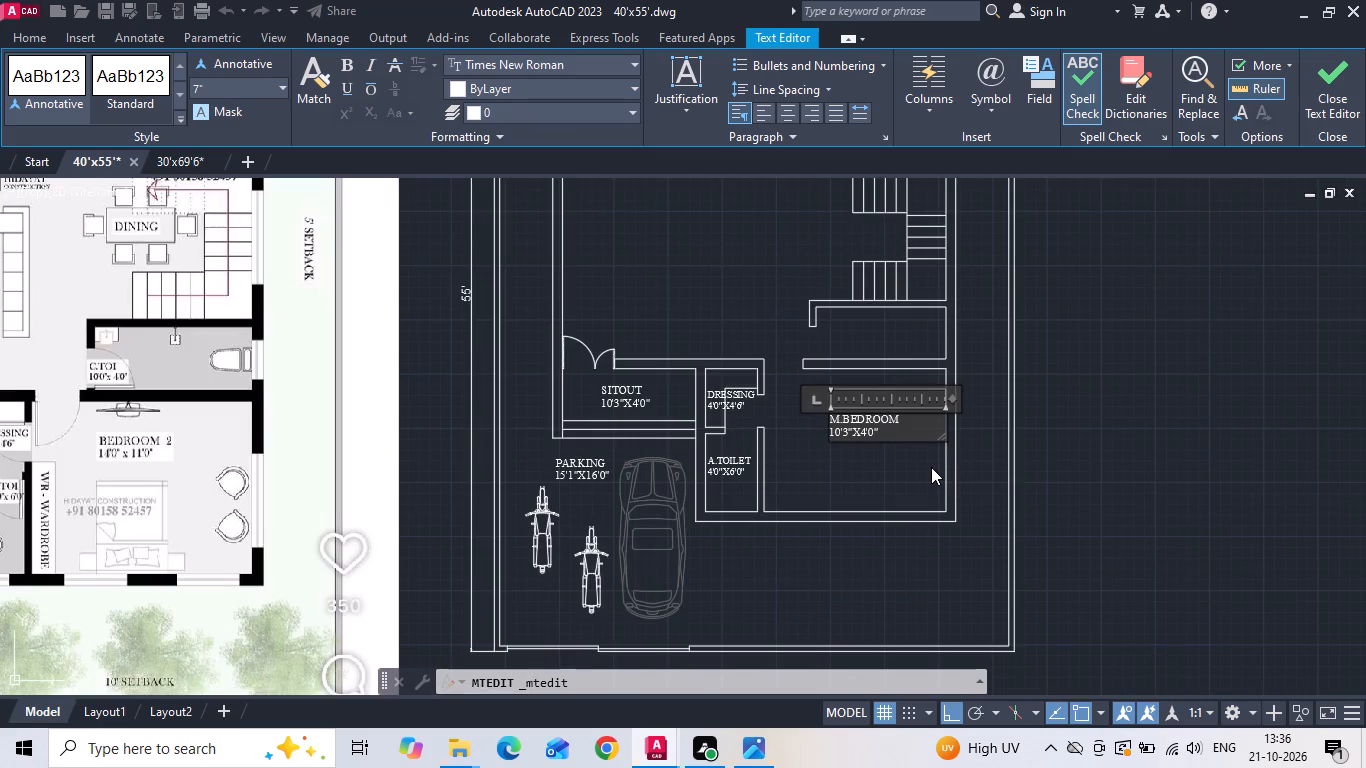
scroll(922, 455, up, 2)
scroll(843, 392, up, 1)
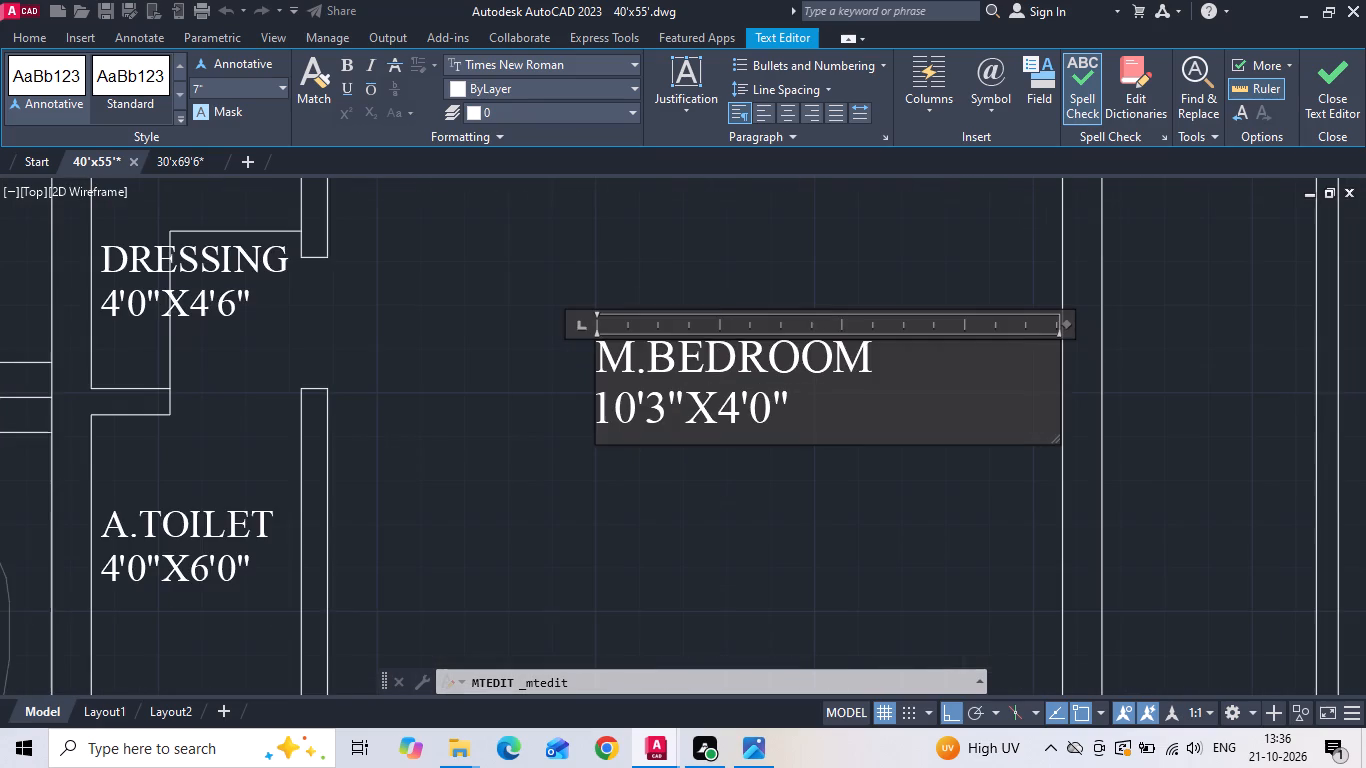
click(732, 409)
key(BackSpace)
text(11)
scroll(740, 424, down, 3)
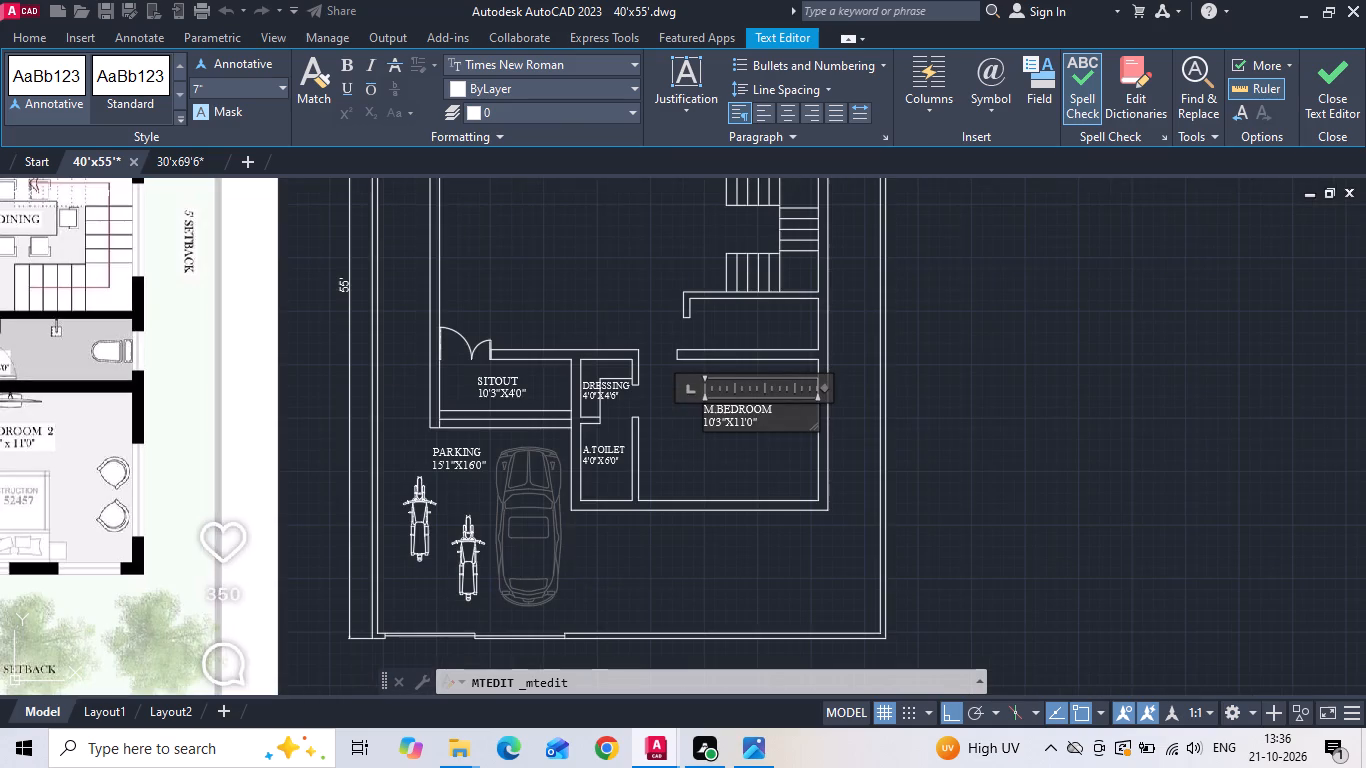
middle_drag(698, 424, 767, 404)
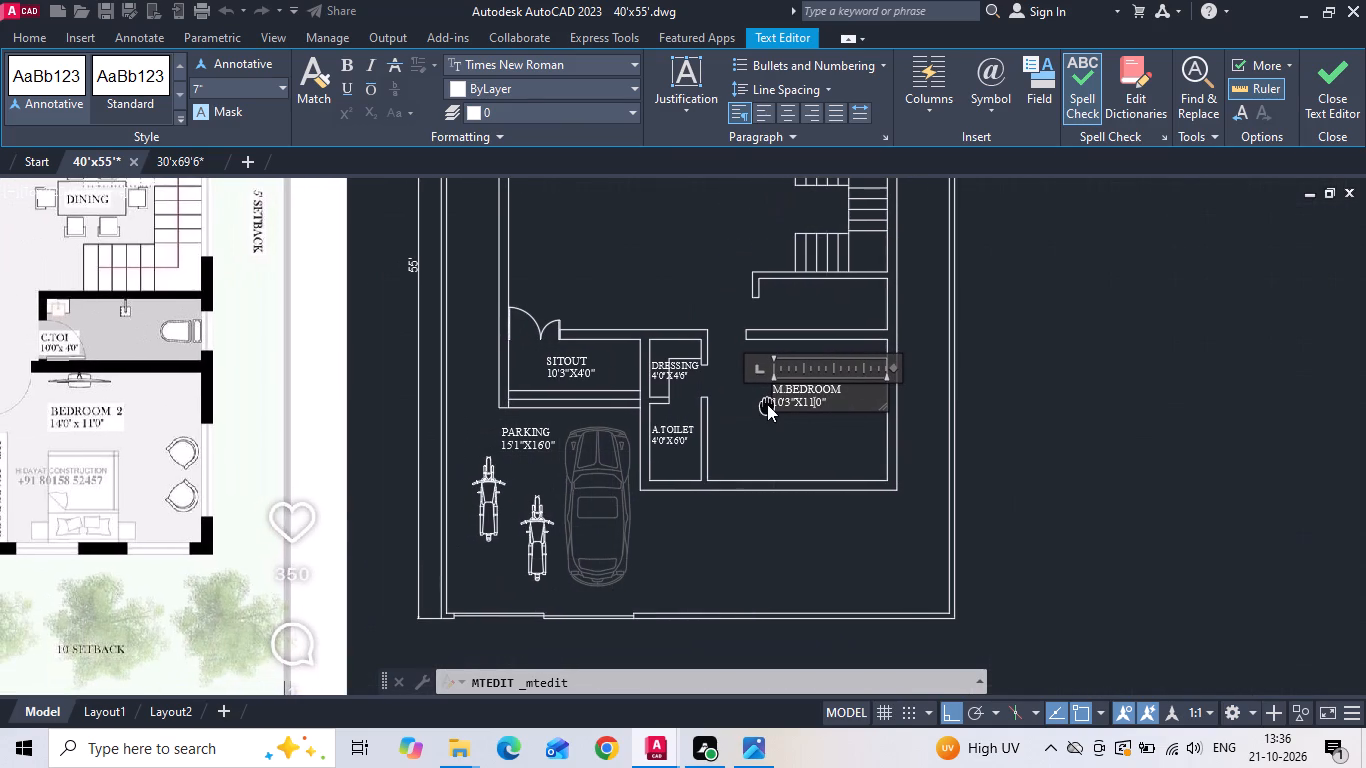
scroll(802, 381, up, 4)
click(732, 446)
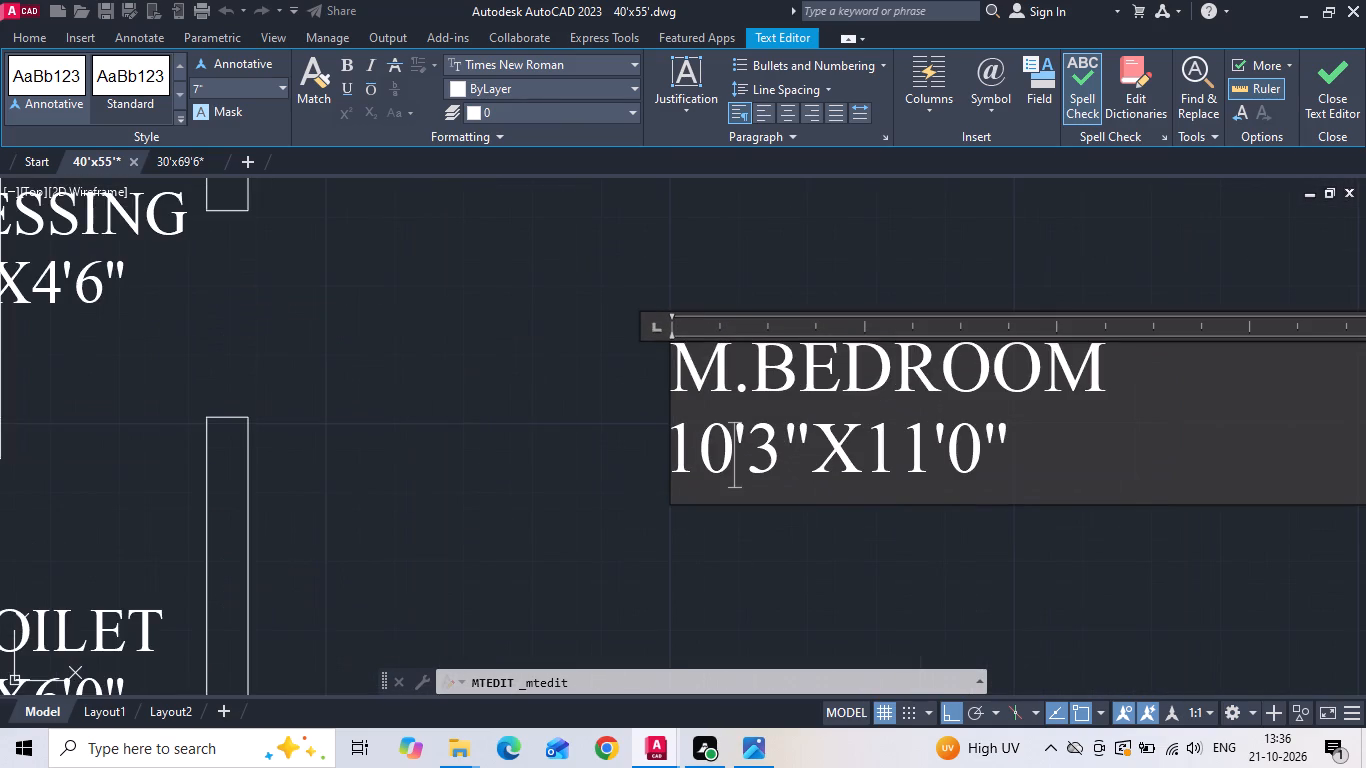
key(BackSpace)
key(4)
click(786, 449)
key(BackSpace)
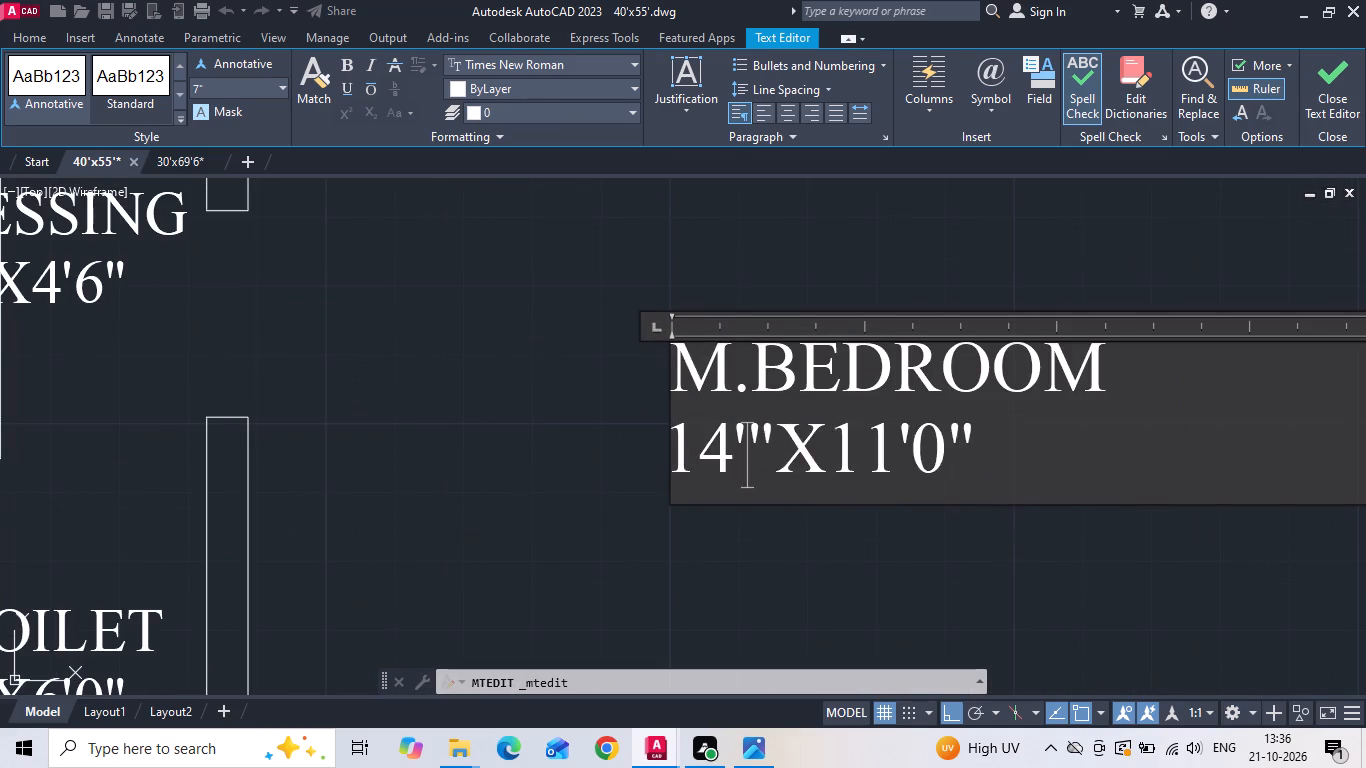
key(0)
scroll(676, 524, down, 2)
click(656, 530)
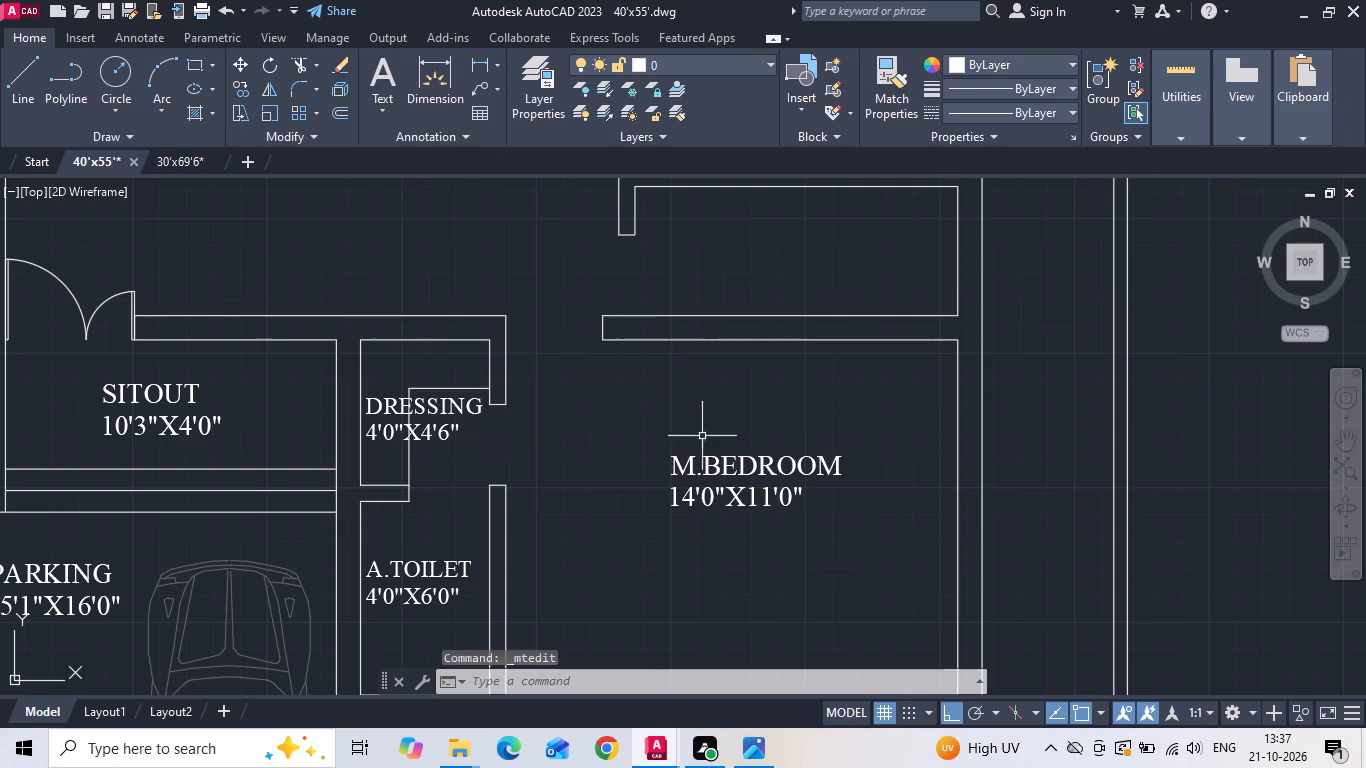
Move the M.BEDROOM label slightly south inside the bedroom.
middle_drag(692, 436, 674, 249)
click(689, 278)
right_click(689, 278)
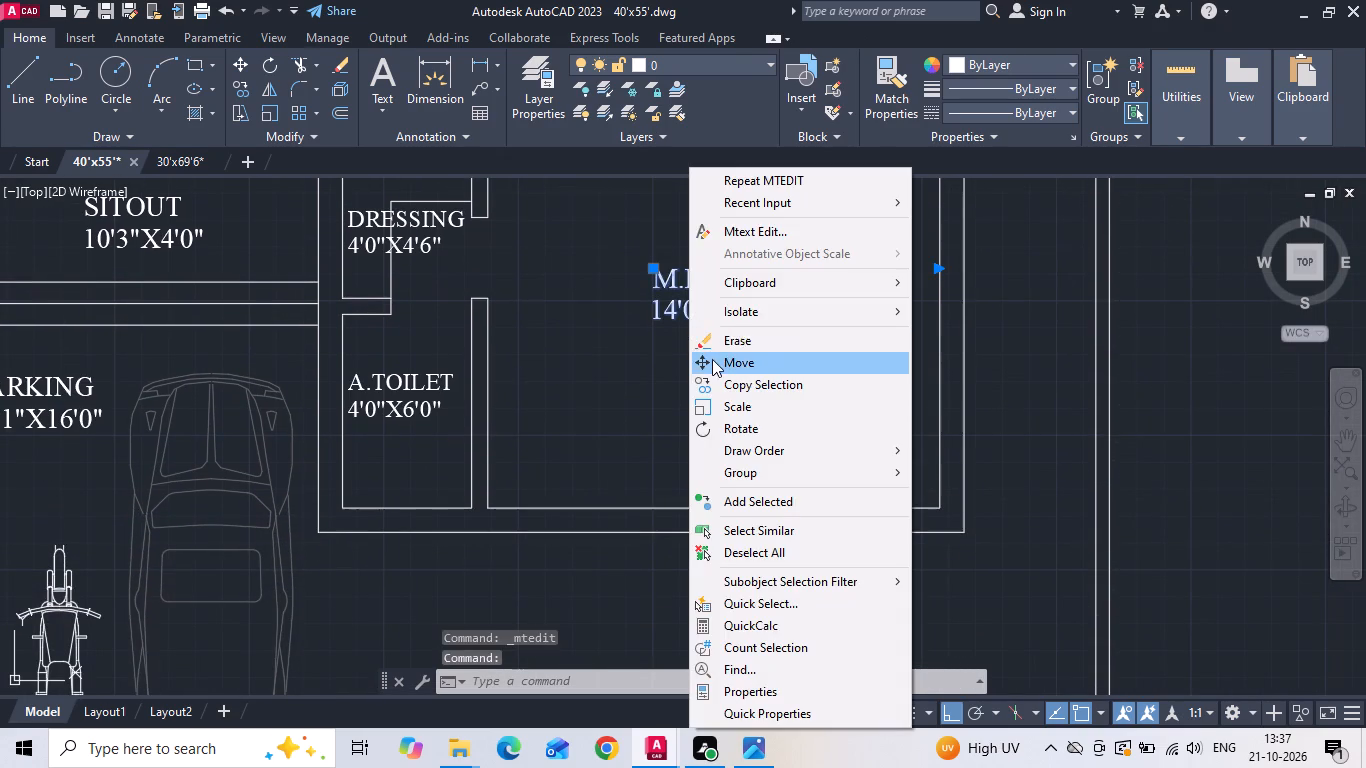
click(712, 359)
drag(711, 370, 711, 389)
click(711, 389)
Copy the M.BEDROOM label into the middle of the living area north of the sitout, with Ortho mode off.
scroll(688, 483, down, 3)
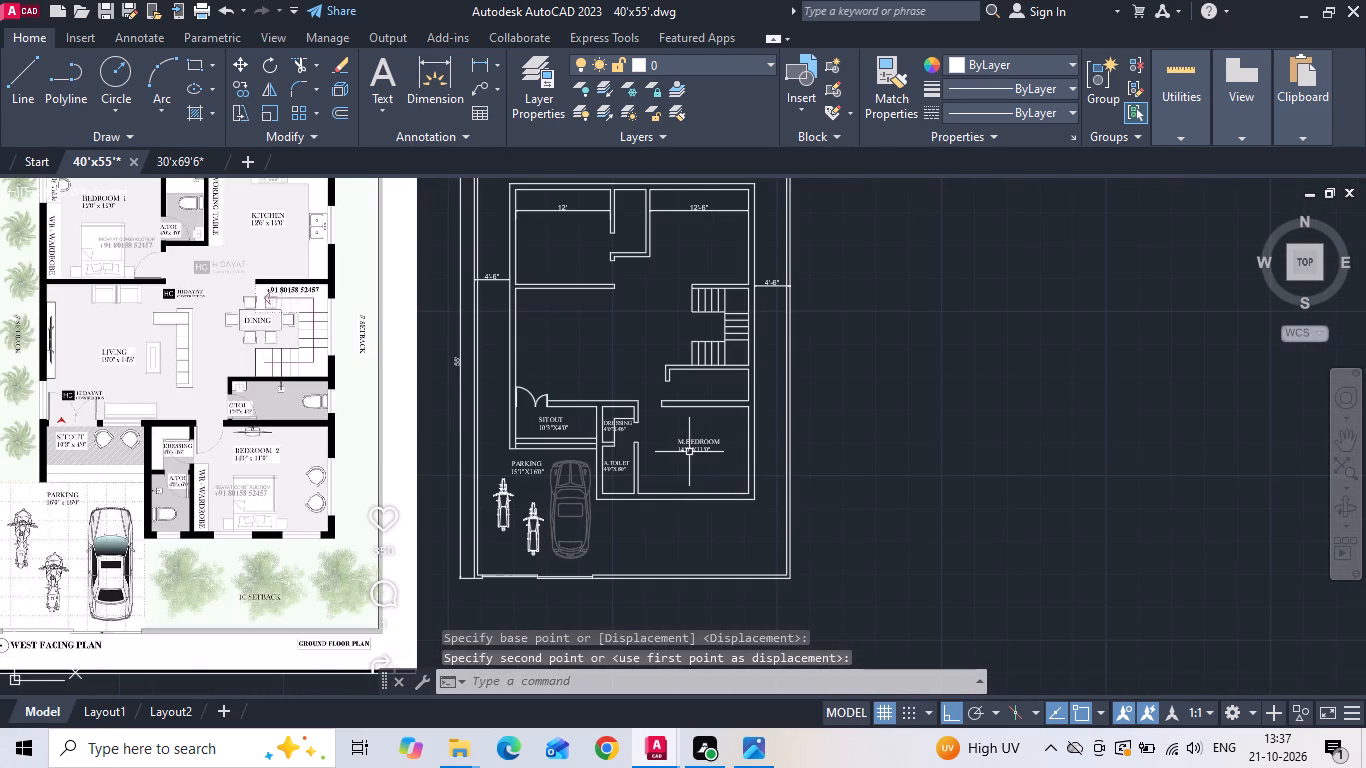
click(689, 451)
right_click(689, 451)
click(748, 384)
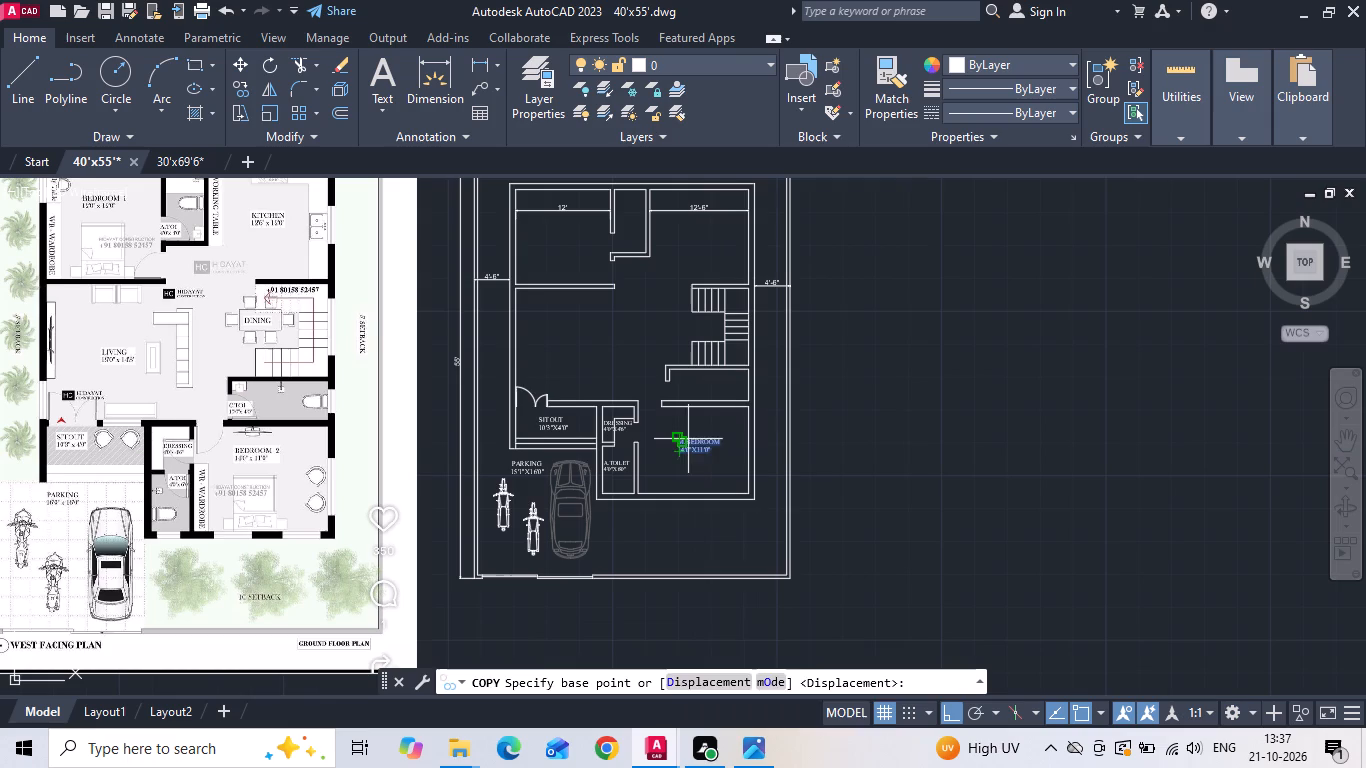
click(688, 439)
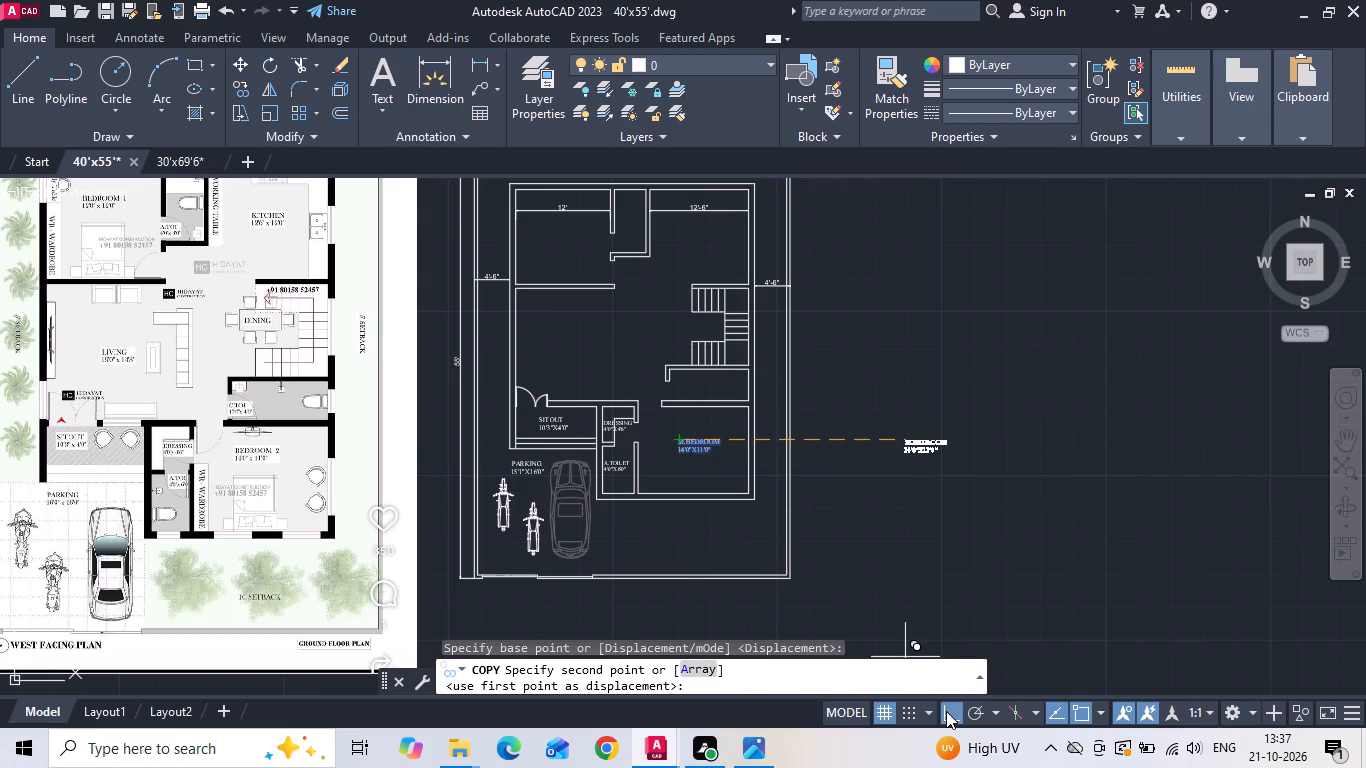
click(948, 711)
scroll(568, 318, up, 2)
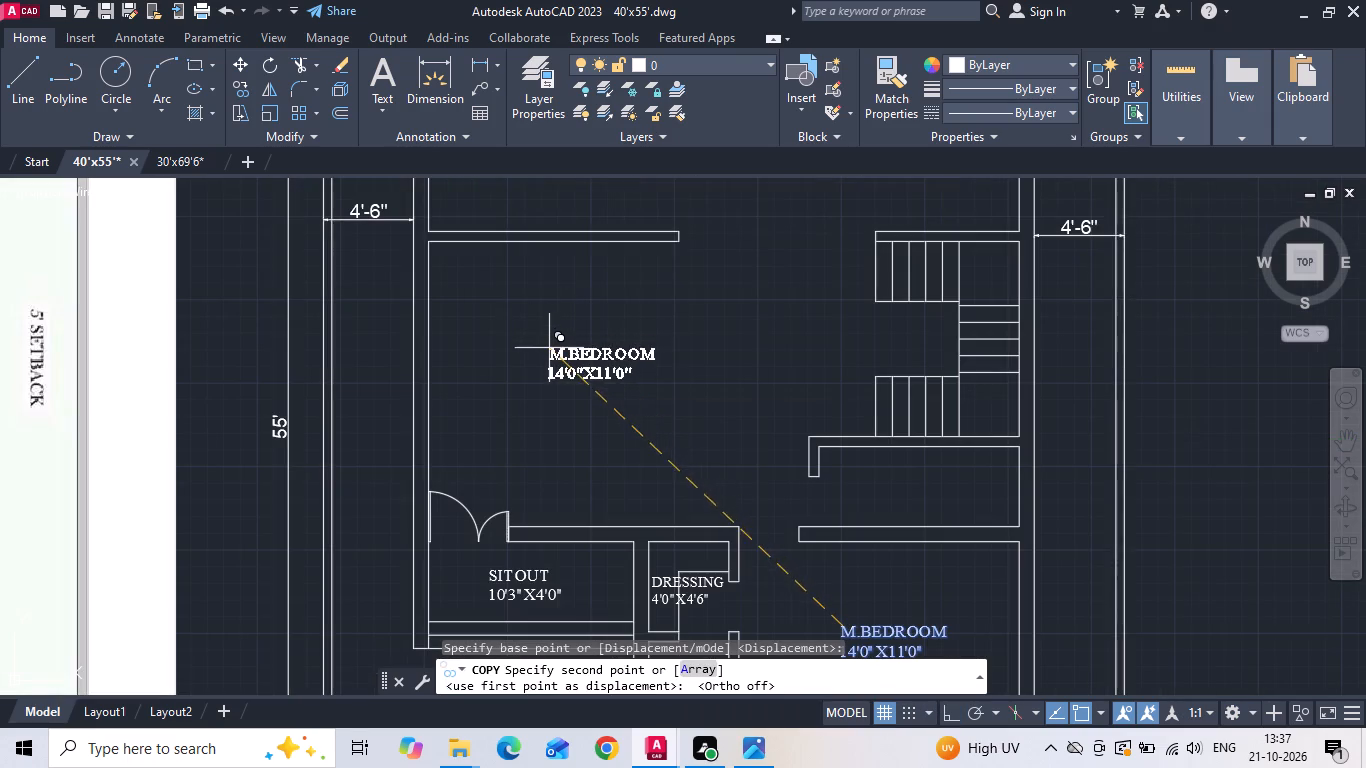
click(564, 377)
key(Escape)
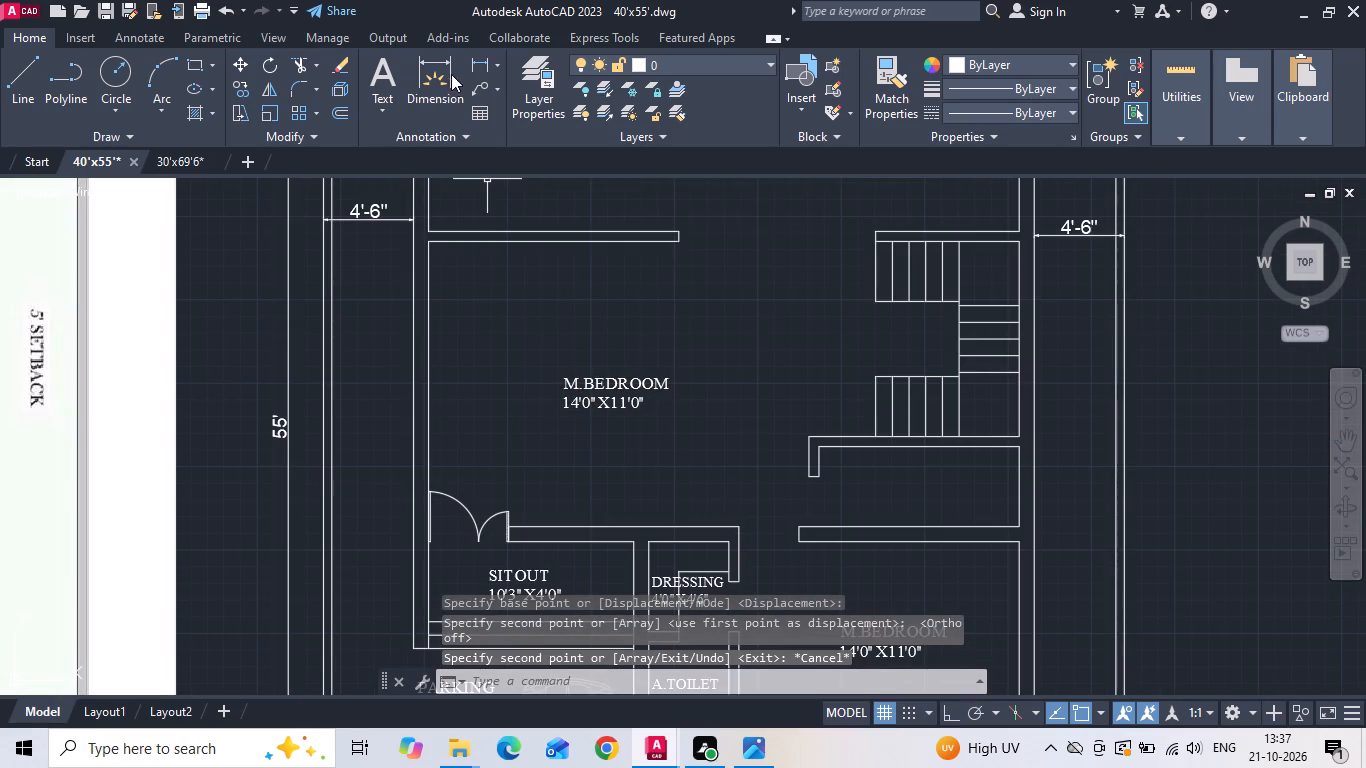
Measure the living area's width from the wall corner below the stairs to the west wall with a linear dimension.
click(473, 59)
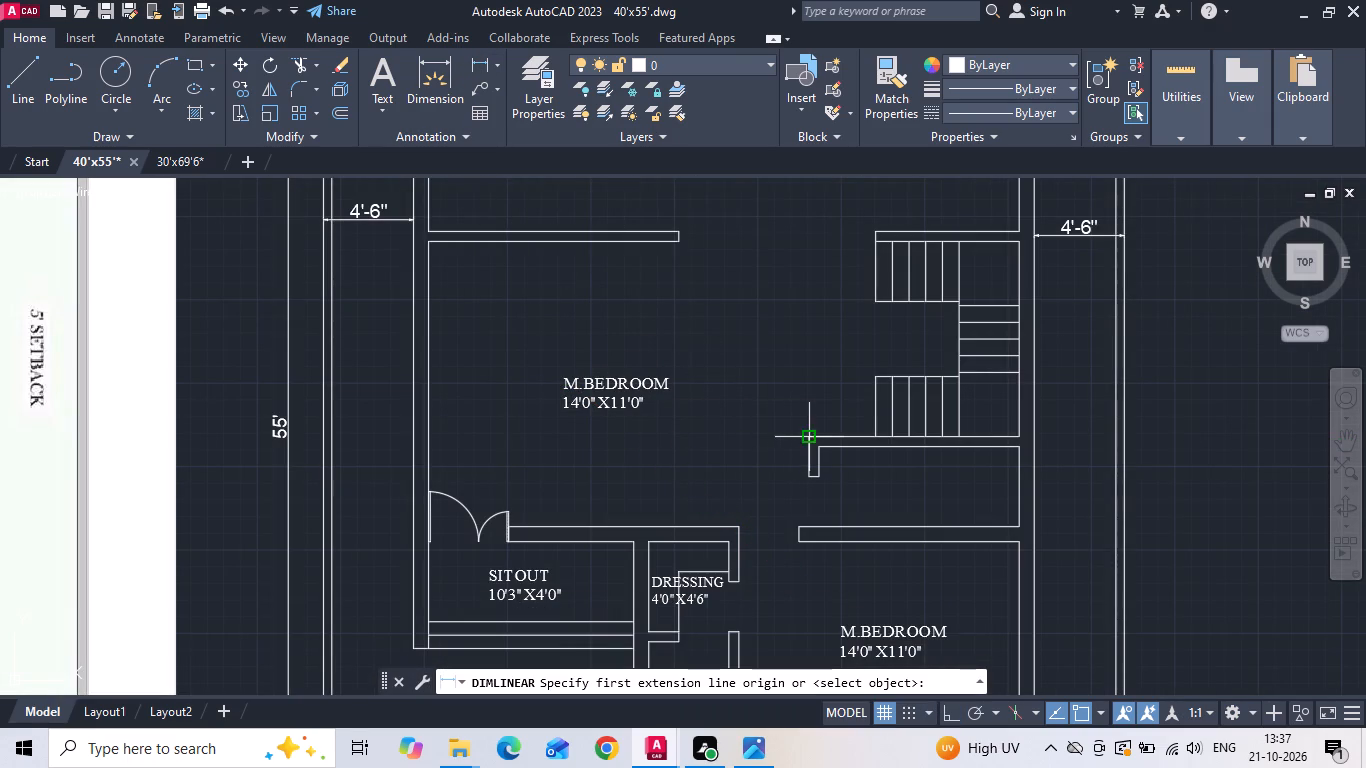
click(807, 439)
click(430, 434)
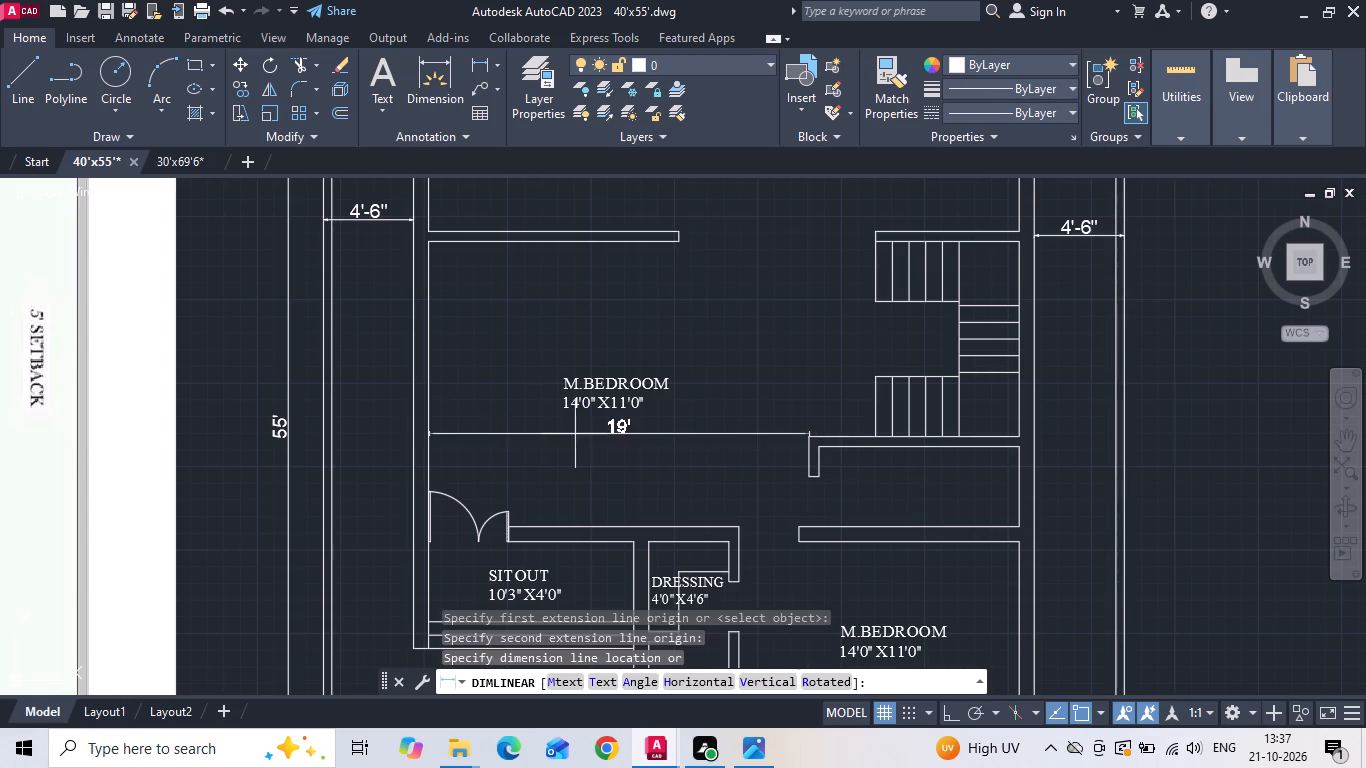
key(Escape)
Set the first size in the living area's M.BEDROOM label to 19'0" and save the text change.
scroll(592, 416, up, 3)
double_click(519, 362)
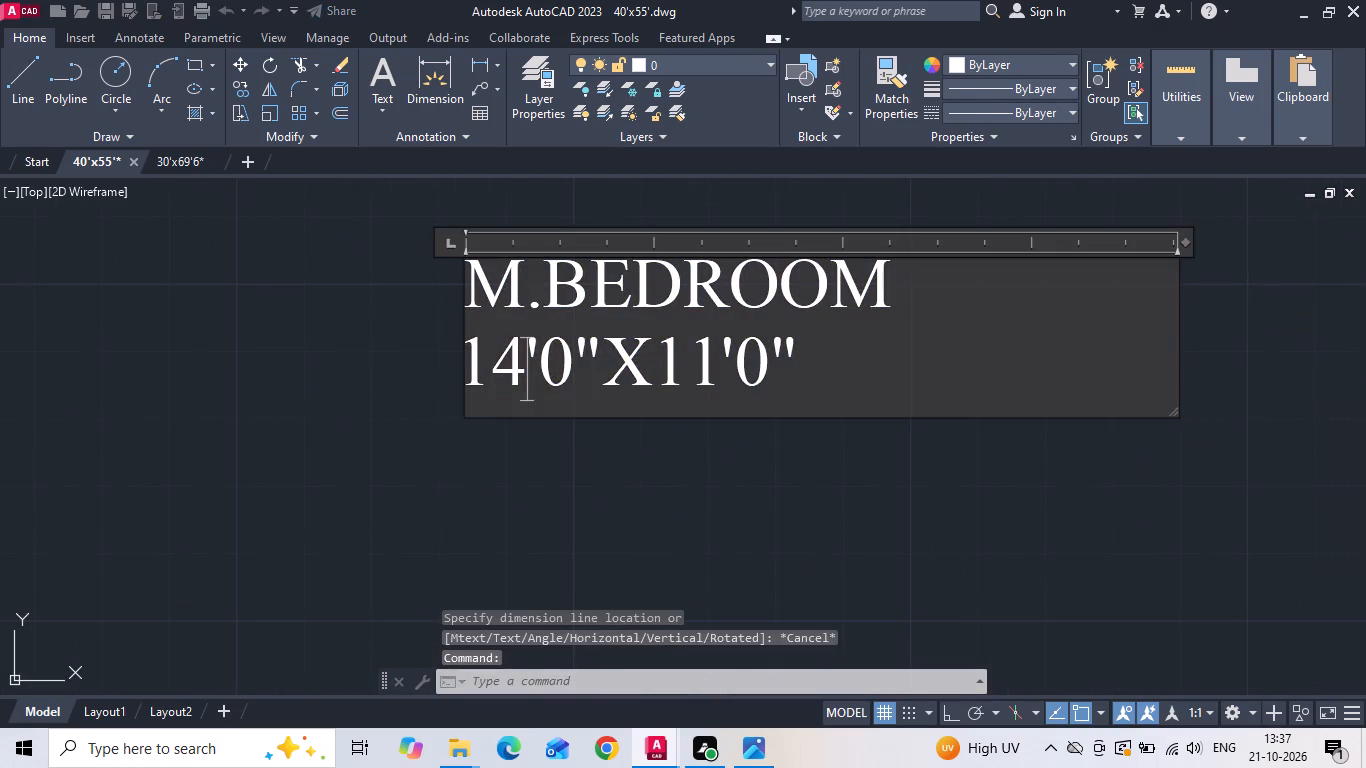
key(BackSpace)
key(9)
scroll(734, 389, down, 3)
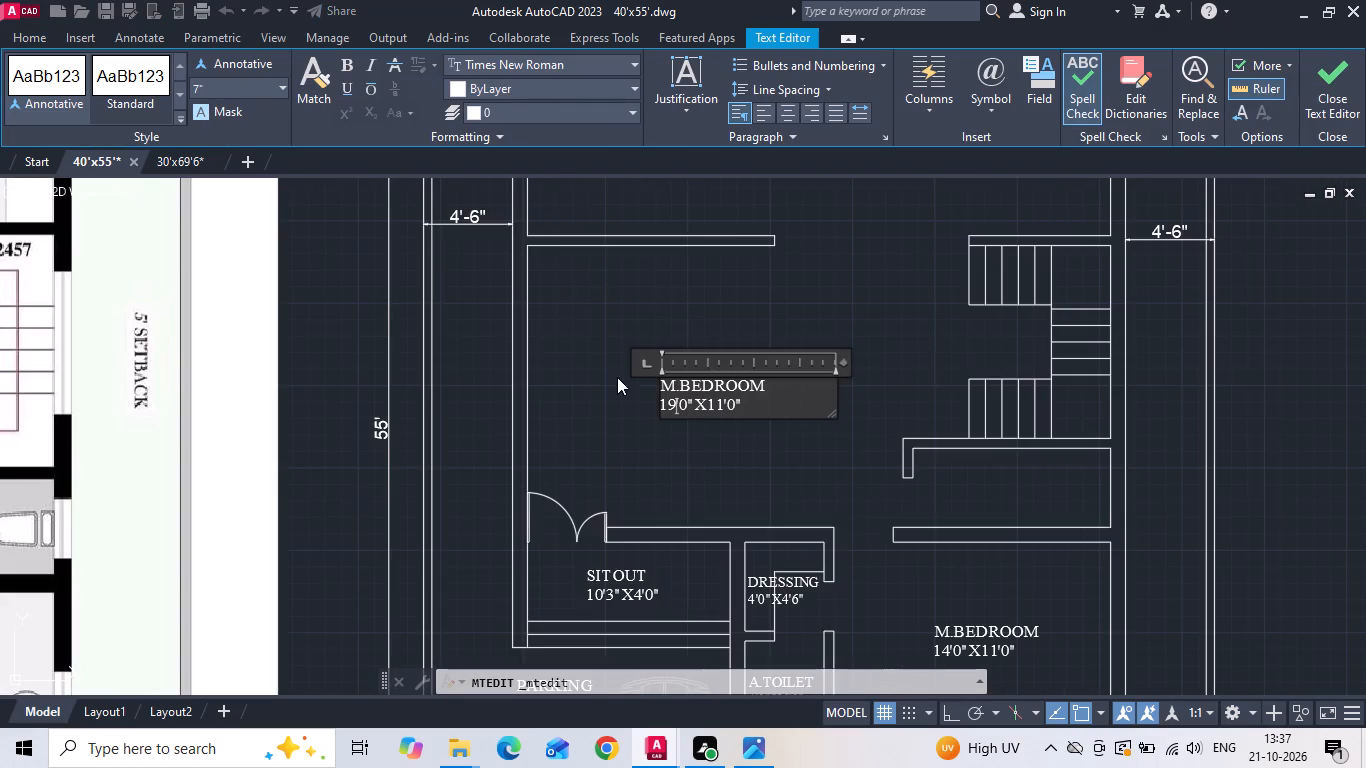
key(Escape)
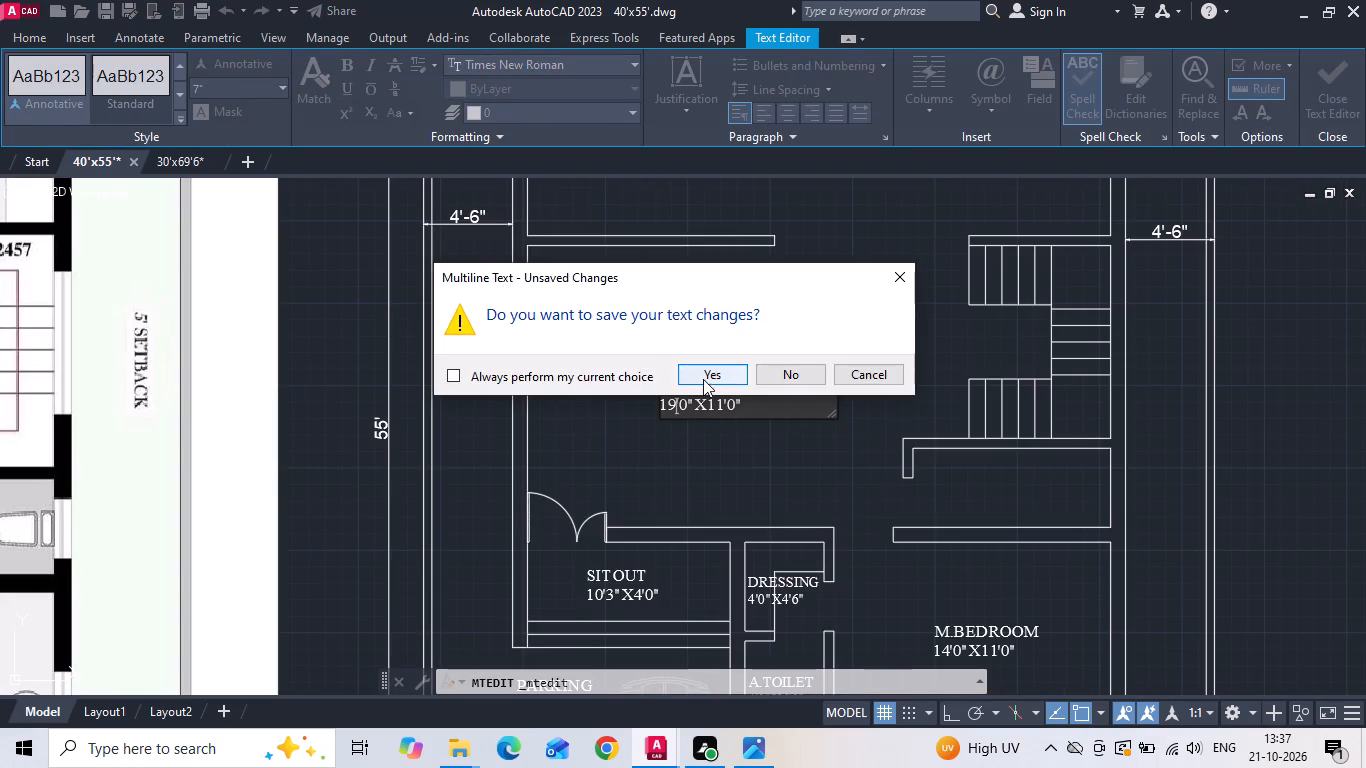
click(703, 379)
Measure the living area's depth between its north wall and the wall above the dressing room with a linear dimension.
drag(476, 60, 481, 72)
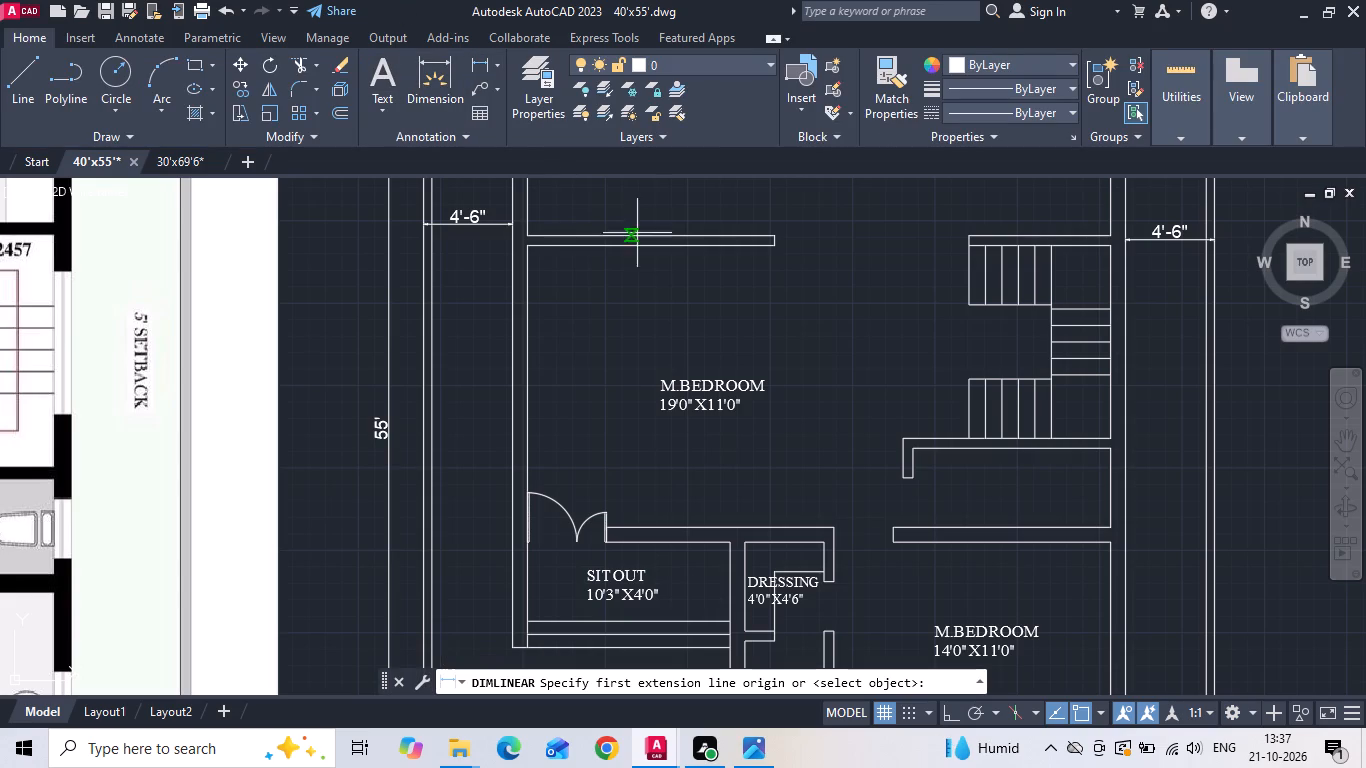
click(749, 246)
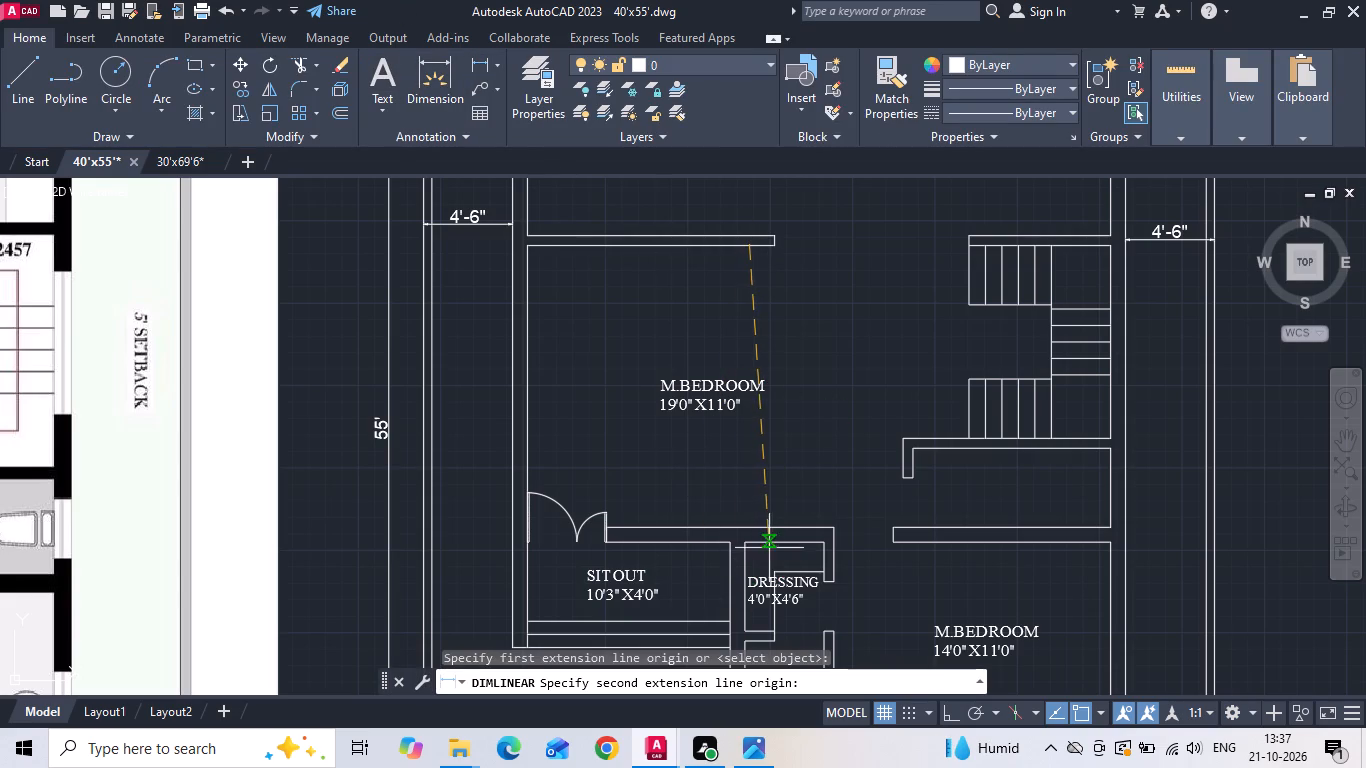
click(757, 525)
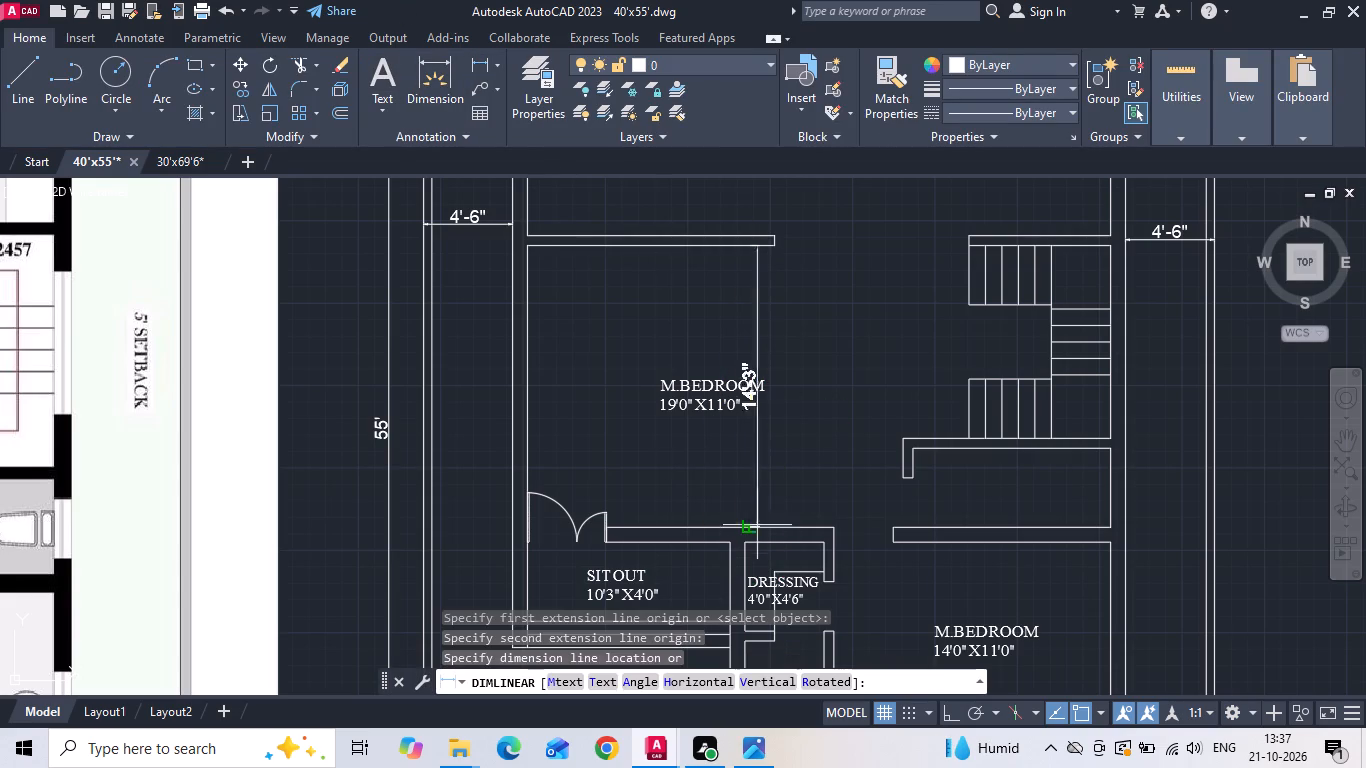
scroll(818, 411, down, 2)
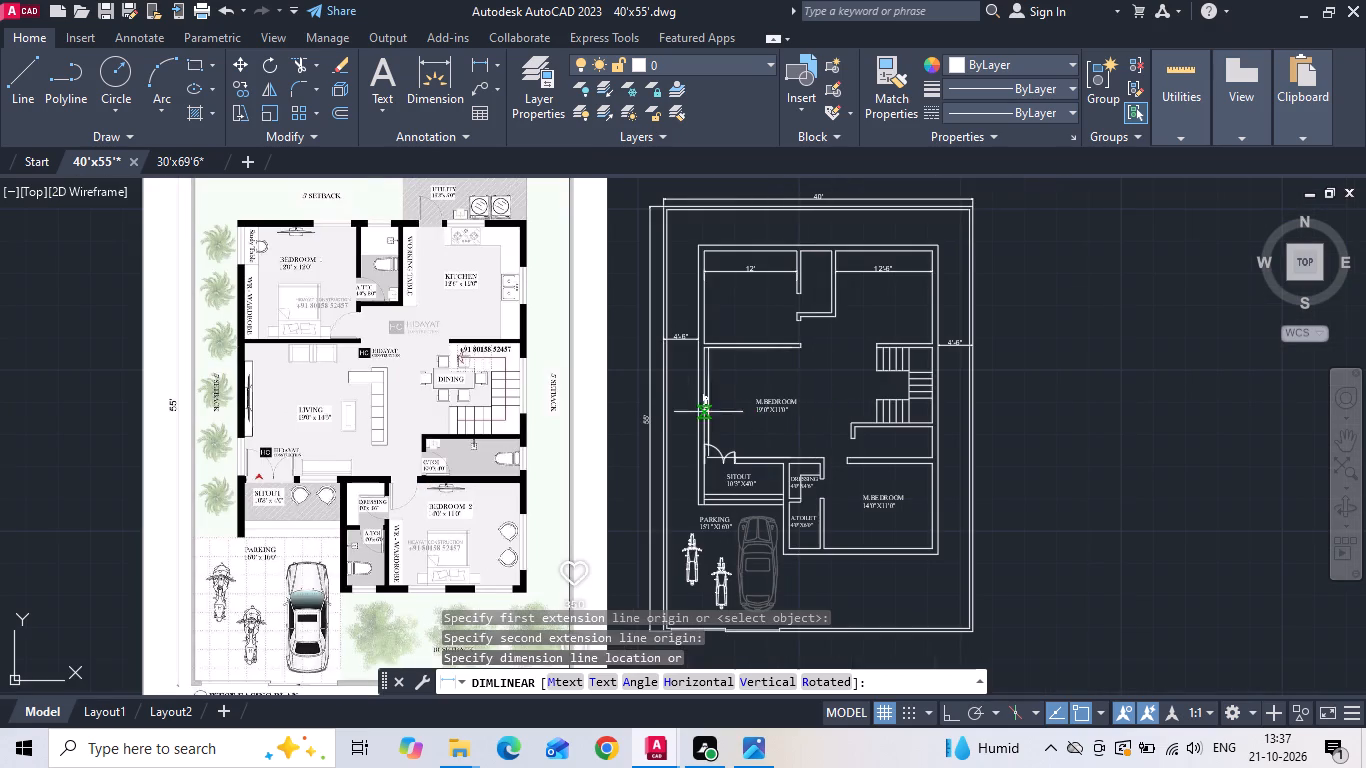
key(Escape)
Set the second size in the living area's label to 14'3".
scroll(765, 393, up, 6)
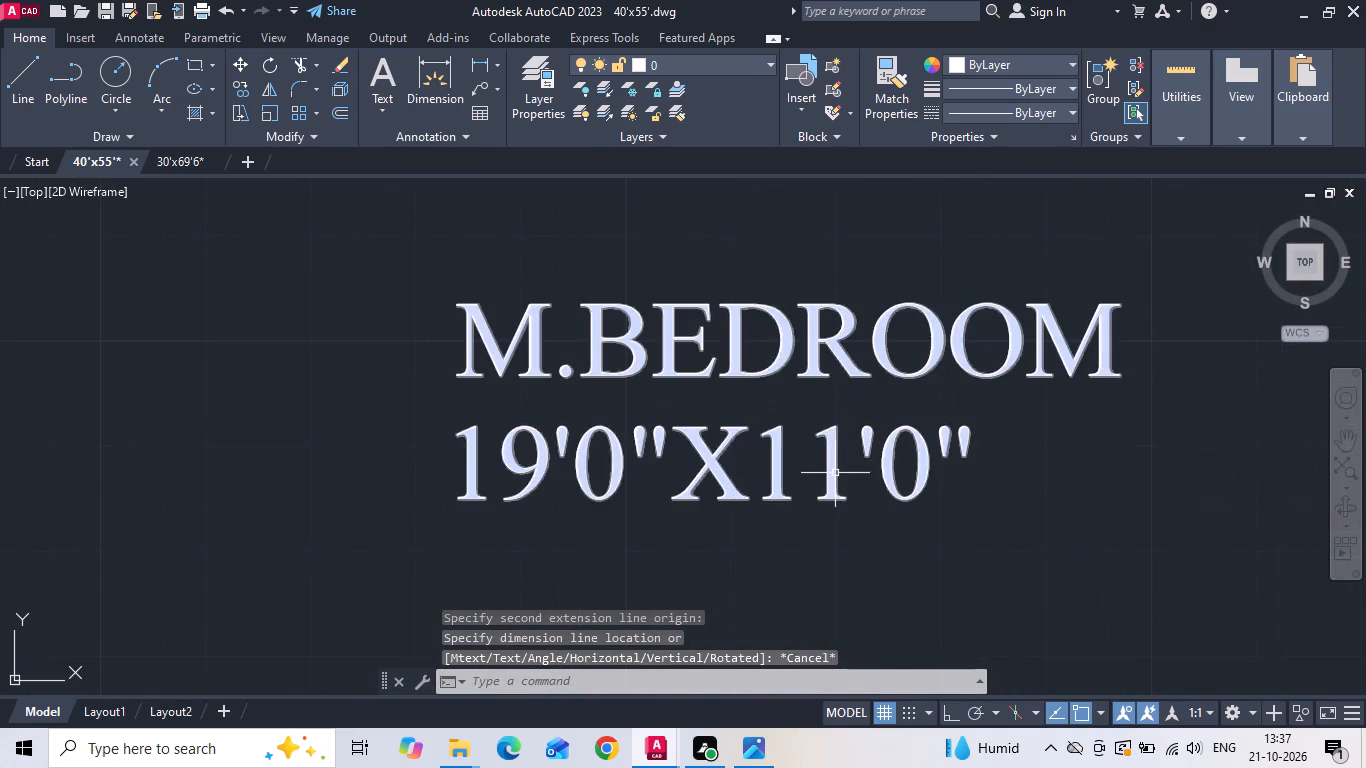
double_click(835, 471)
key(BackSpace)
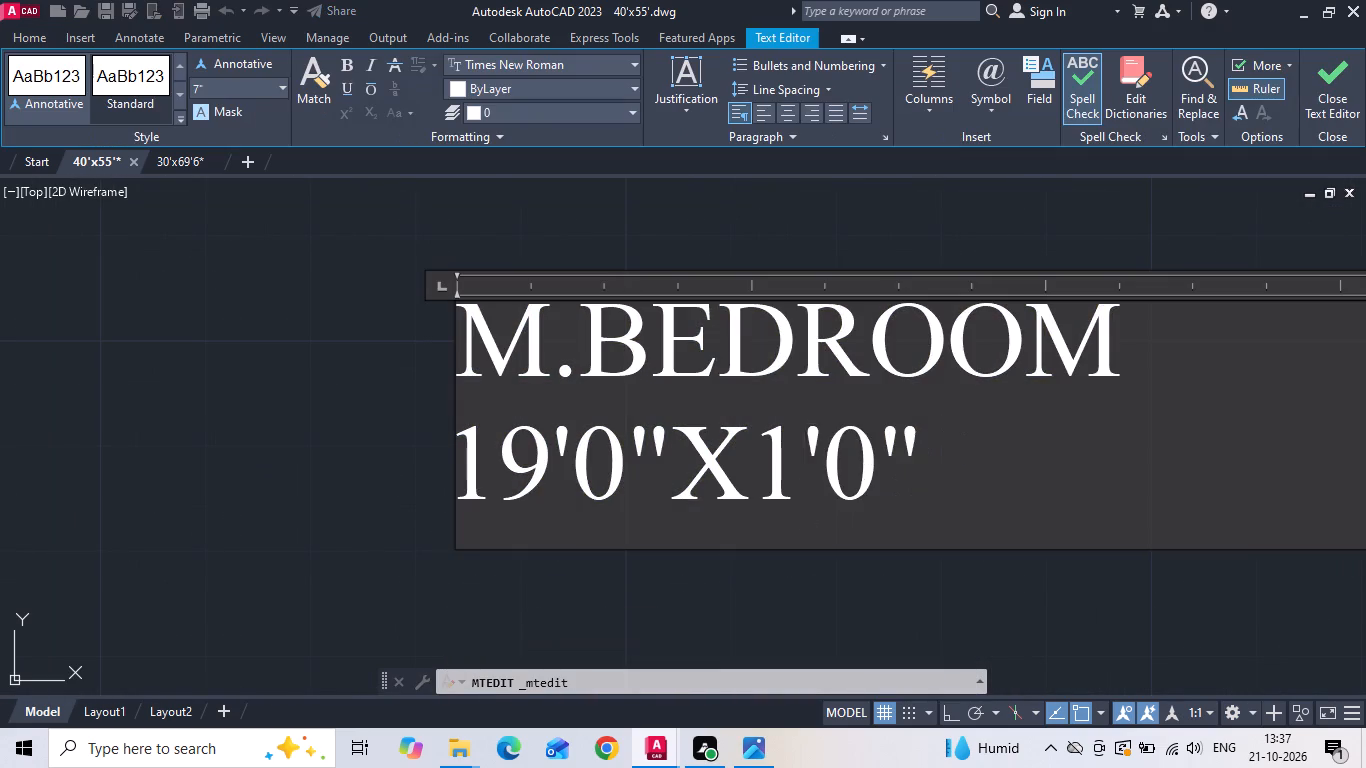
key(7)
key(BackSpace)
key(4)
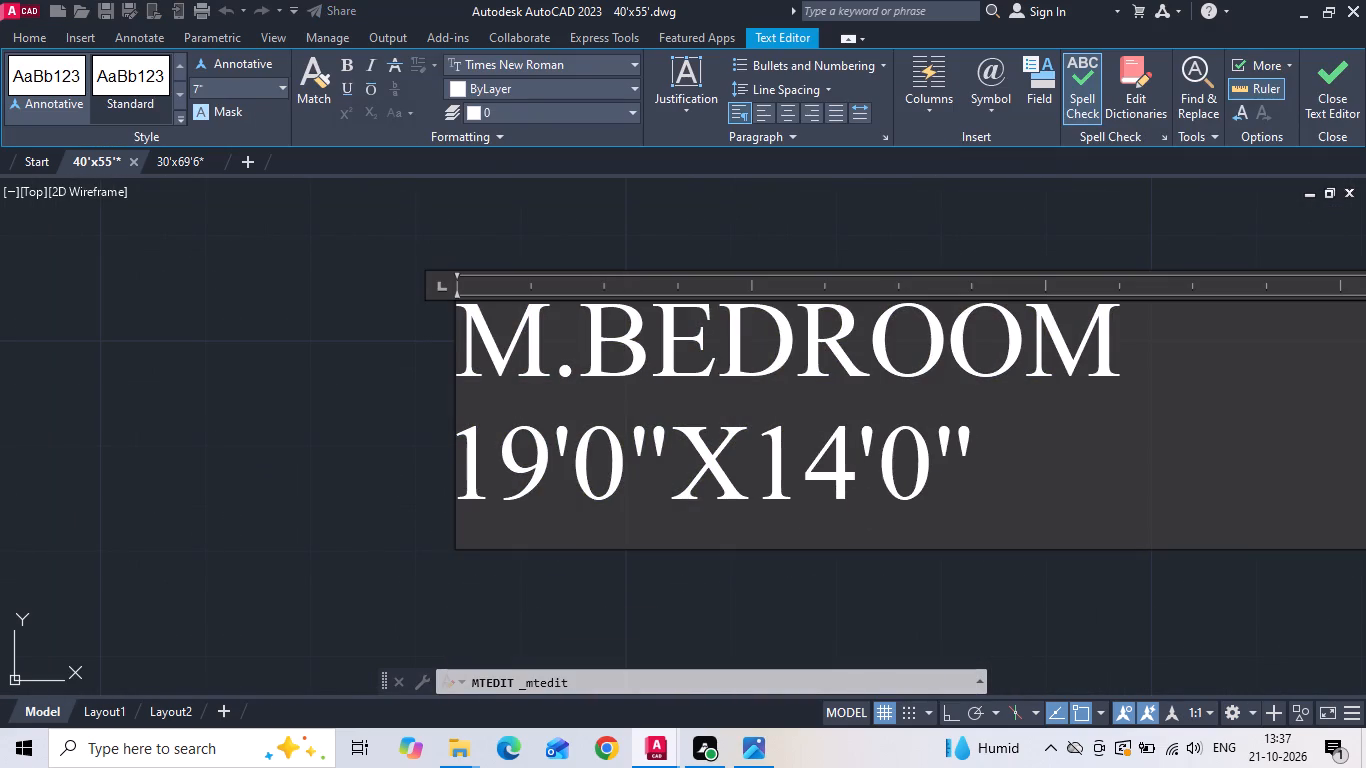
click(932, 485)
key(BackSpace)
key(3)
scroll(696, 505, down, 1)
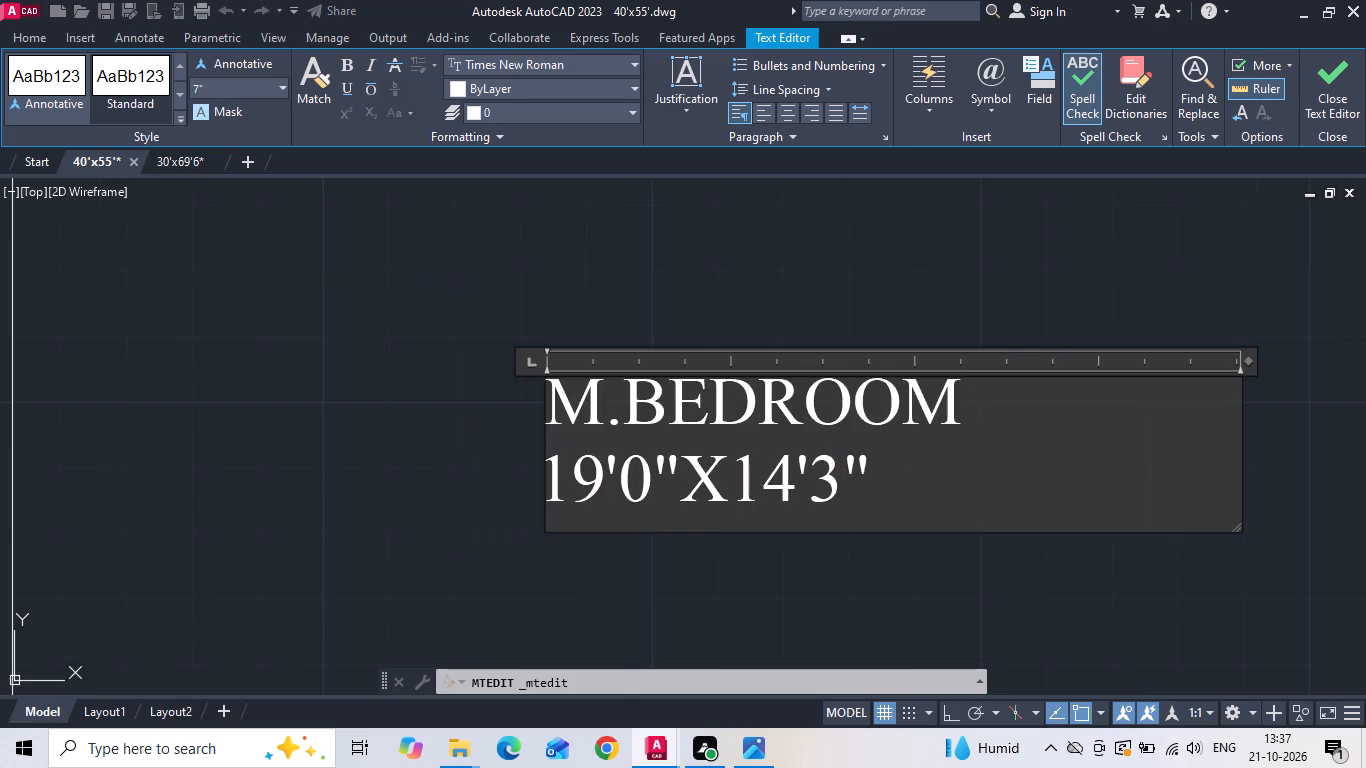
Replace the name M.BEDROOM in the living area's label with LIVING ROOM and indent the size line to centre it beneath.
drag(962, 414, 405, 416)
key(BackSpace)
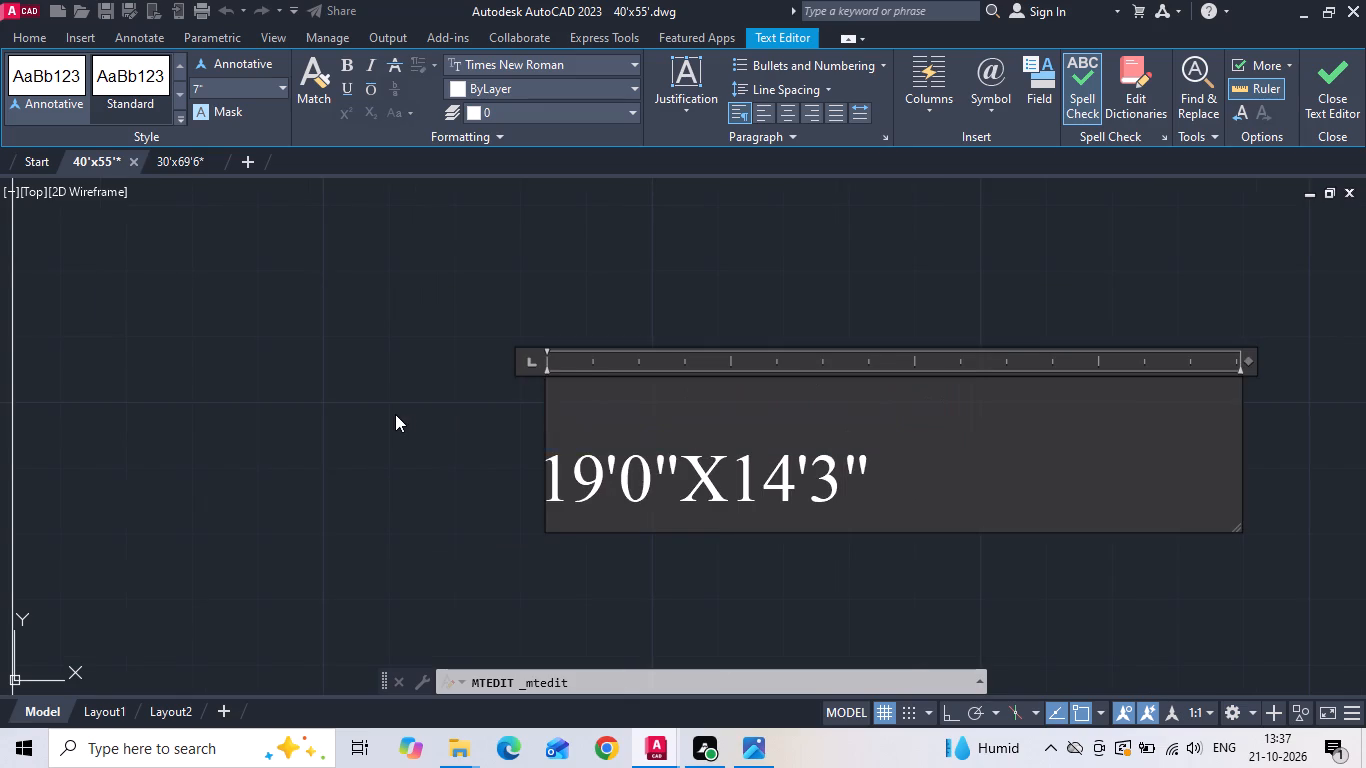
text(LIB)
key(BackSpace)
text(VING ROOM)
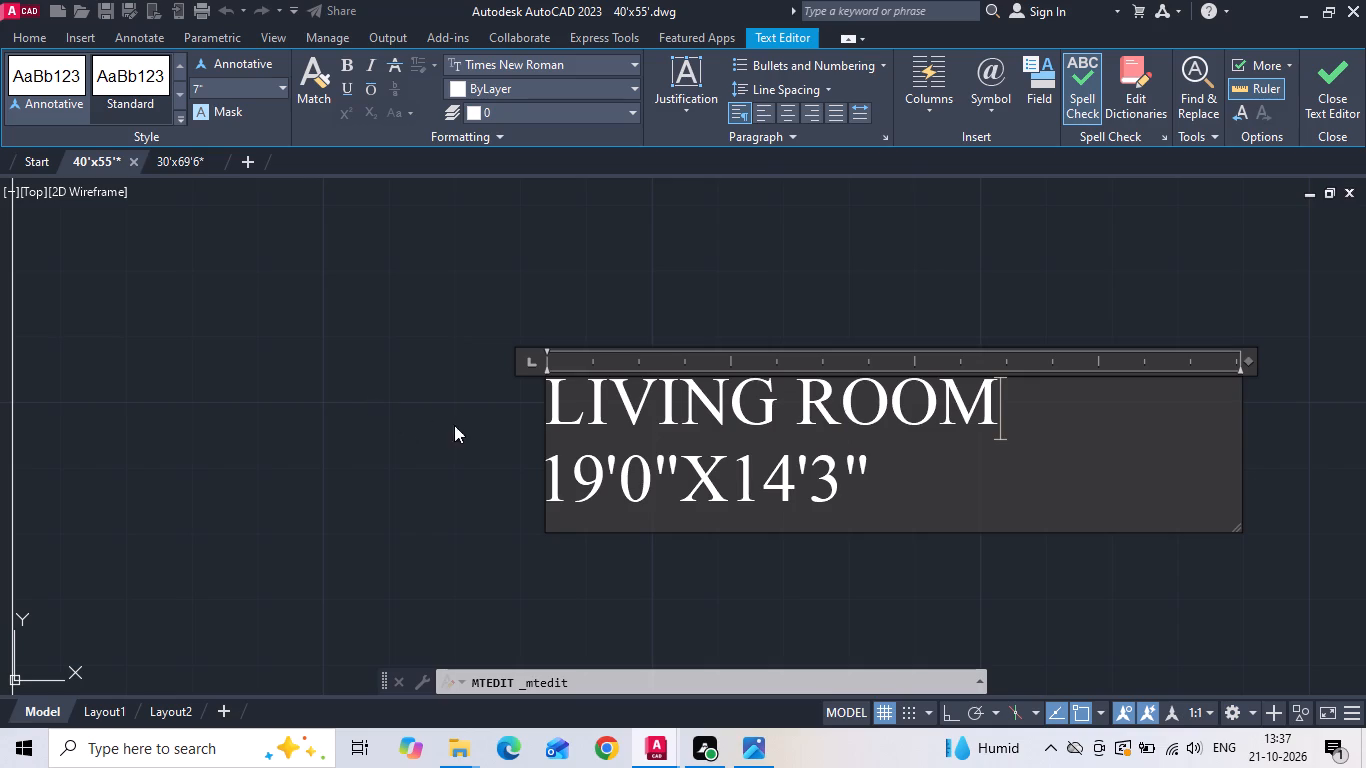
click(554, 481)
key(space)
key(space)
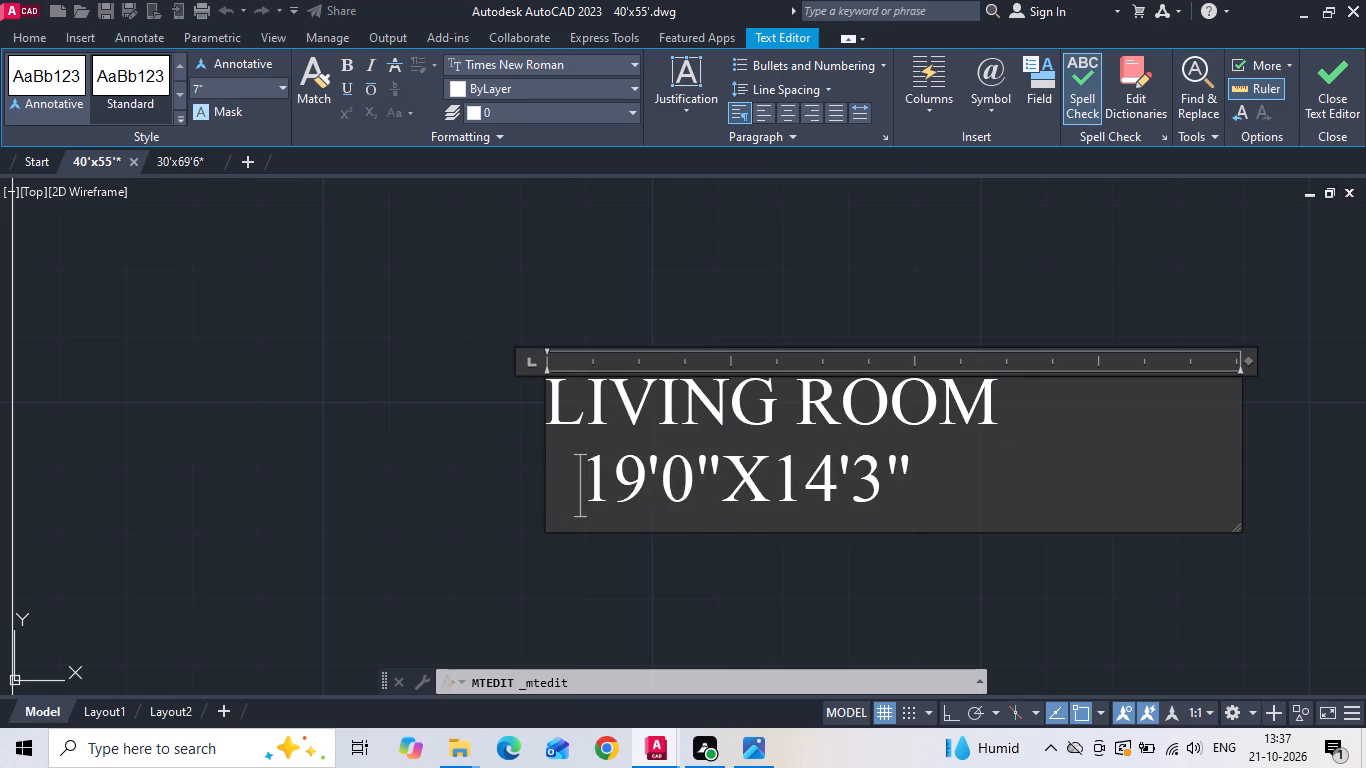
key(space)
key(space)
click(476, 479)
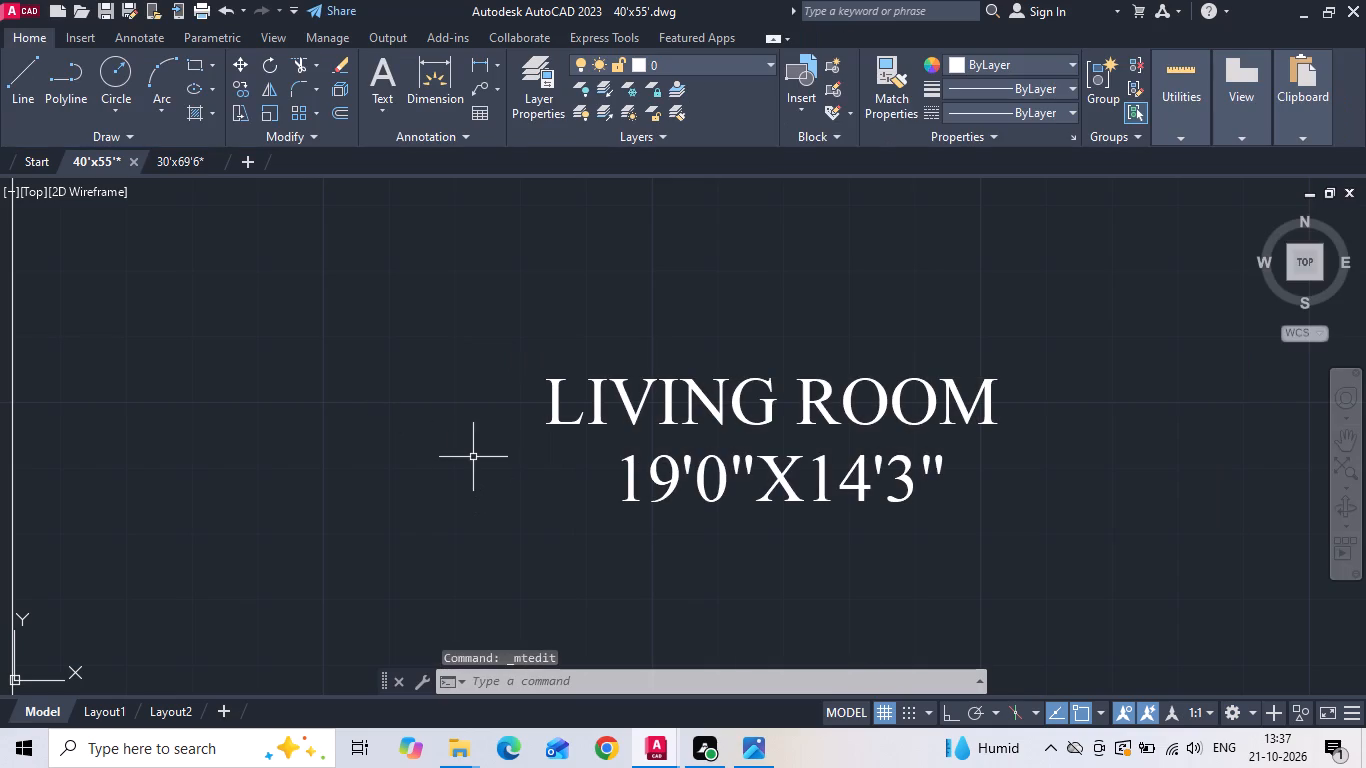
Save the drawing.
key(ctrl+s)
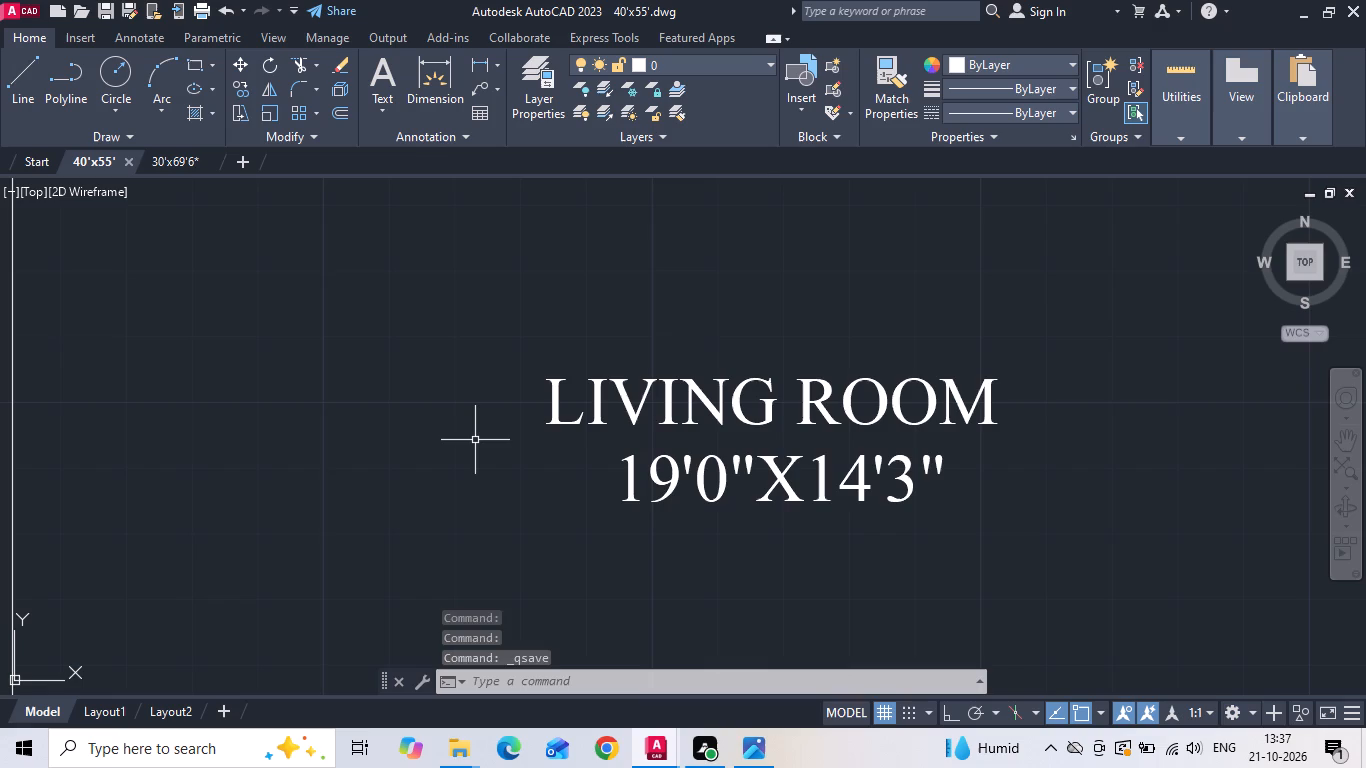
Move the LIVING ROOM label slightly north within the living area.
scroll(475, 432, down, 4)
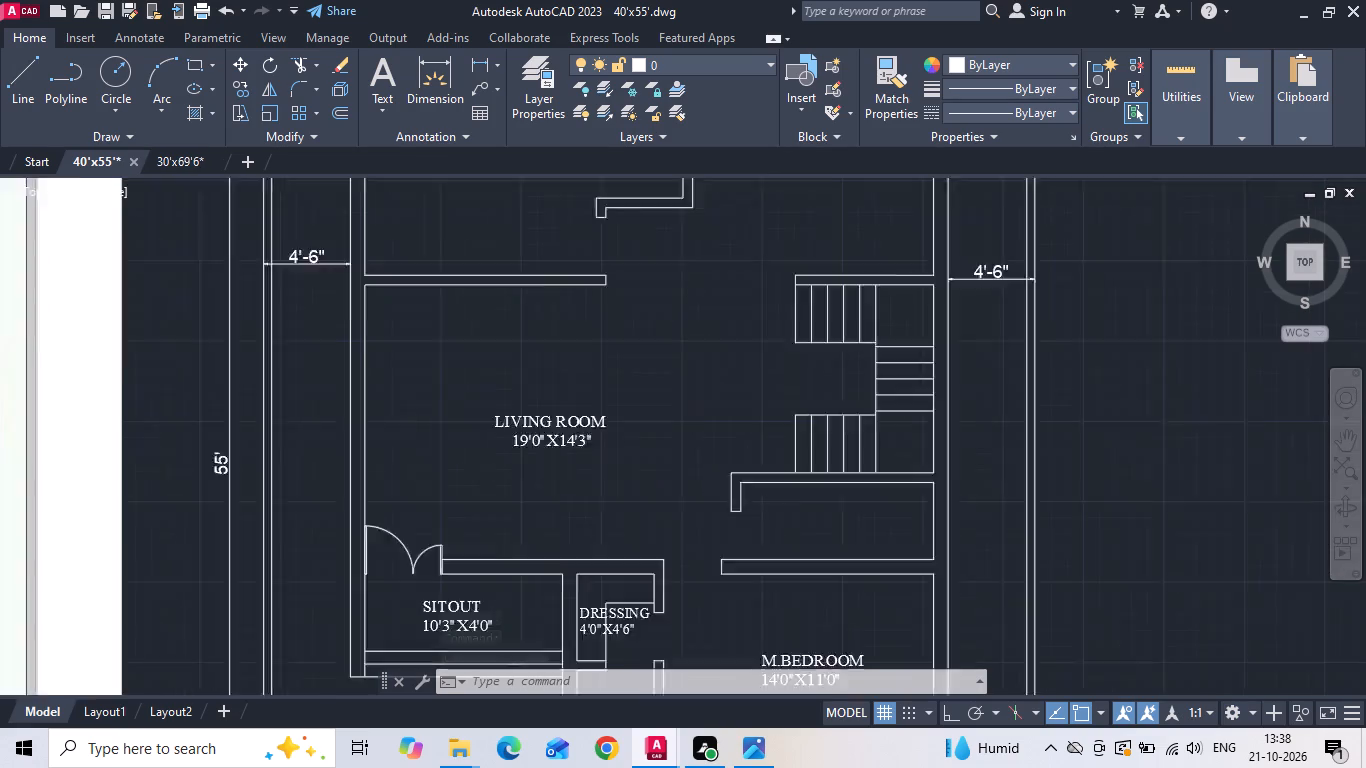
middle_drag(521, 456, 576, 448)
scroll(585, 412, up, 1)
click(585, 410)
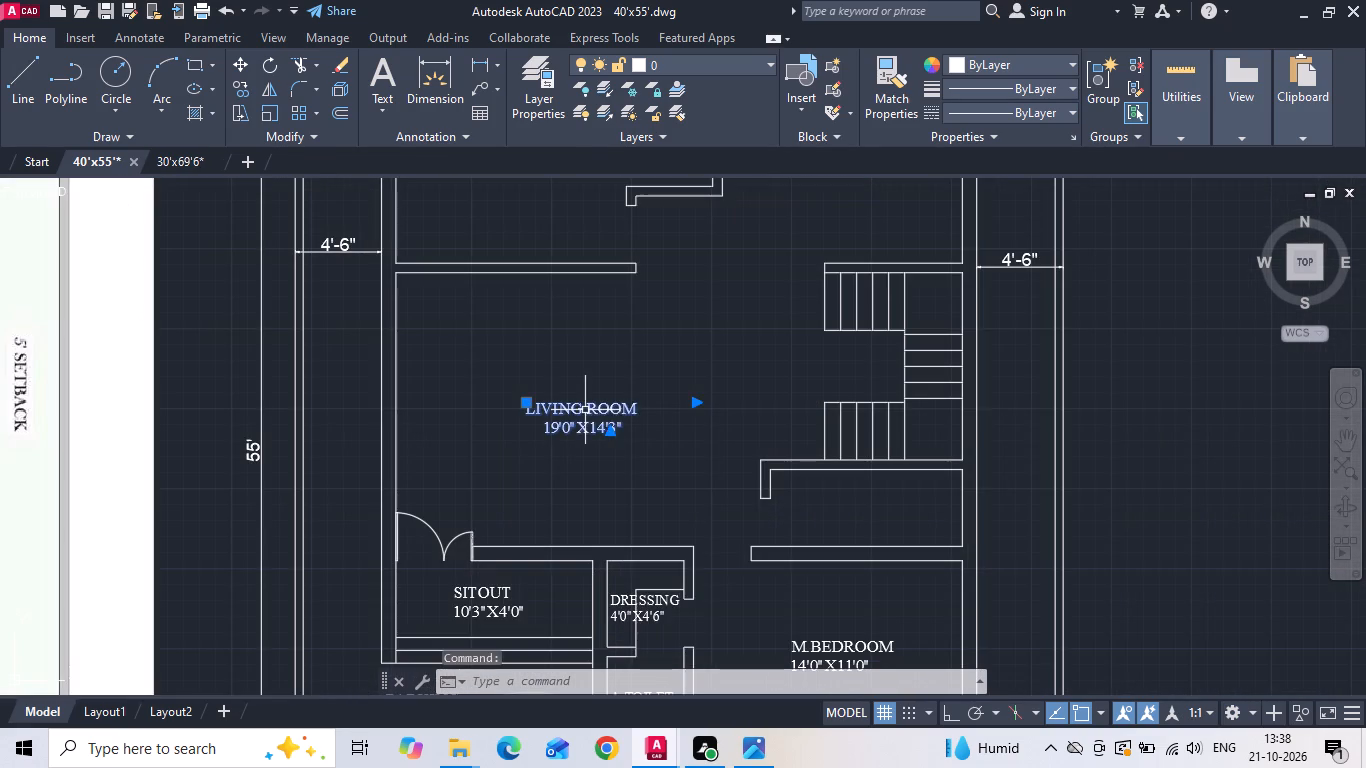
right_click(585, 410)
click(632, 373)
click(627, 470)
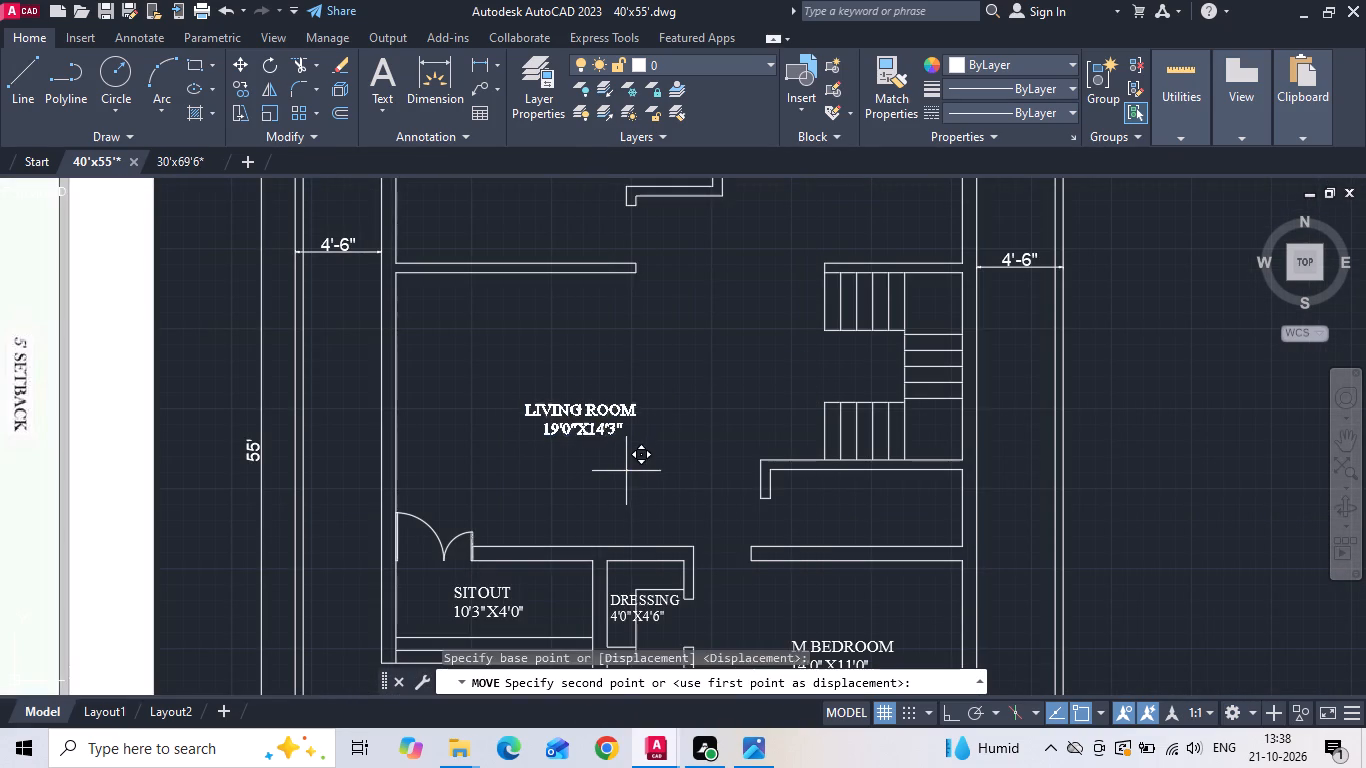
click(626, 457)
Copy the LIVING ROOM label into the northwest bedroom, below the 12' dimension.
scroll(674, 458, down, 2)
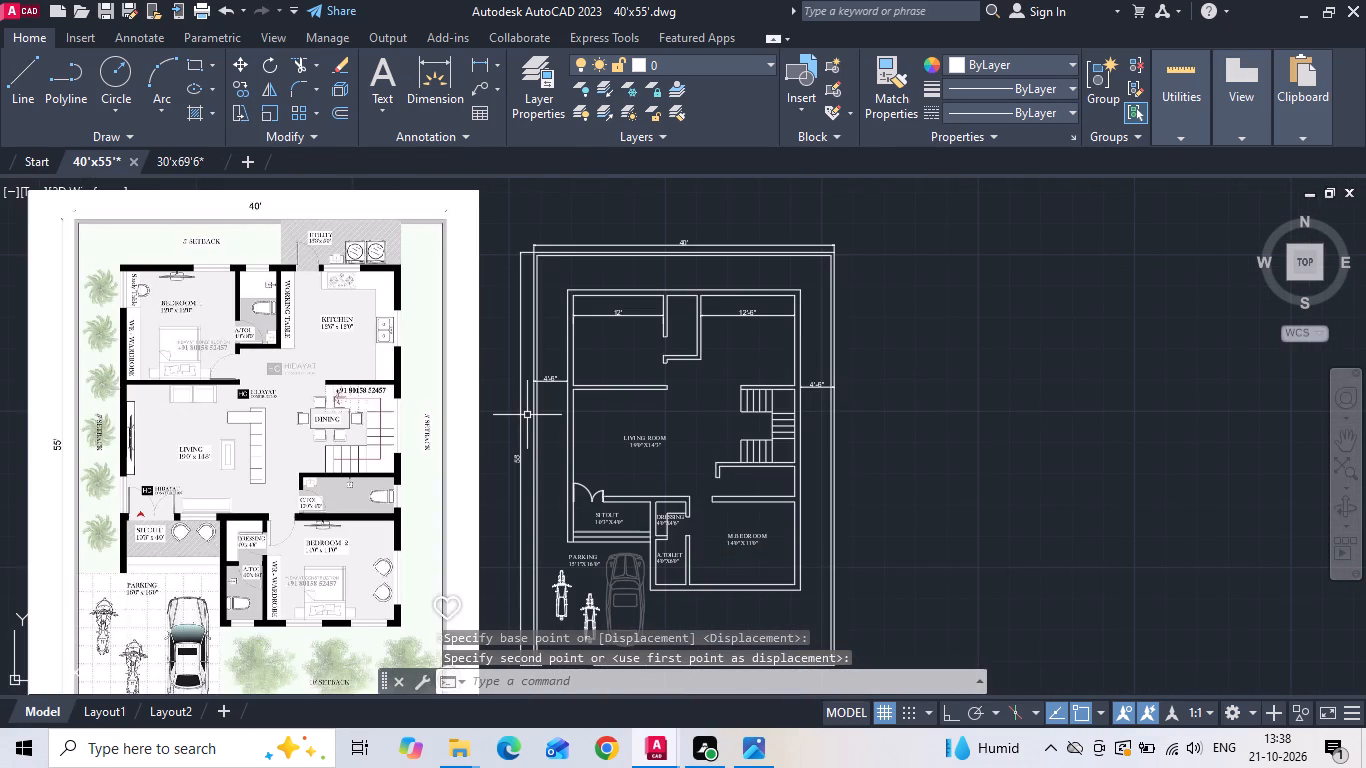
click(629, 462)
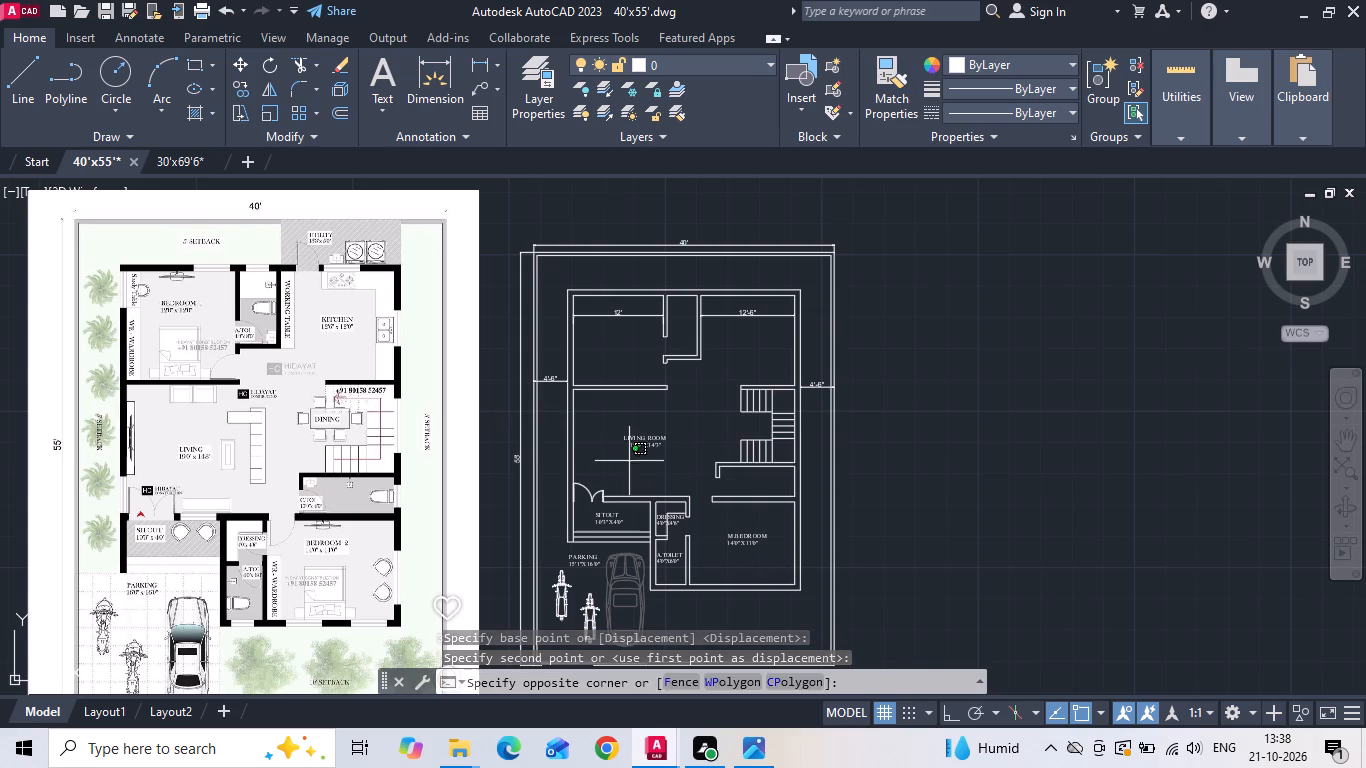
click(612, 410)
right_click(612, 410)
click(664, 390)
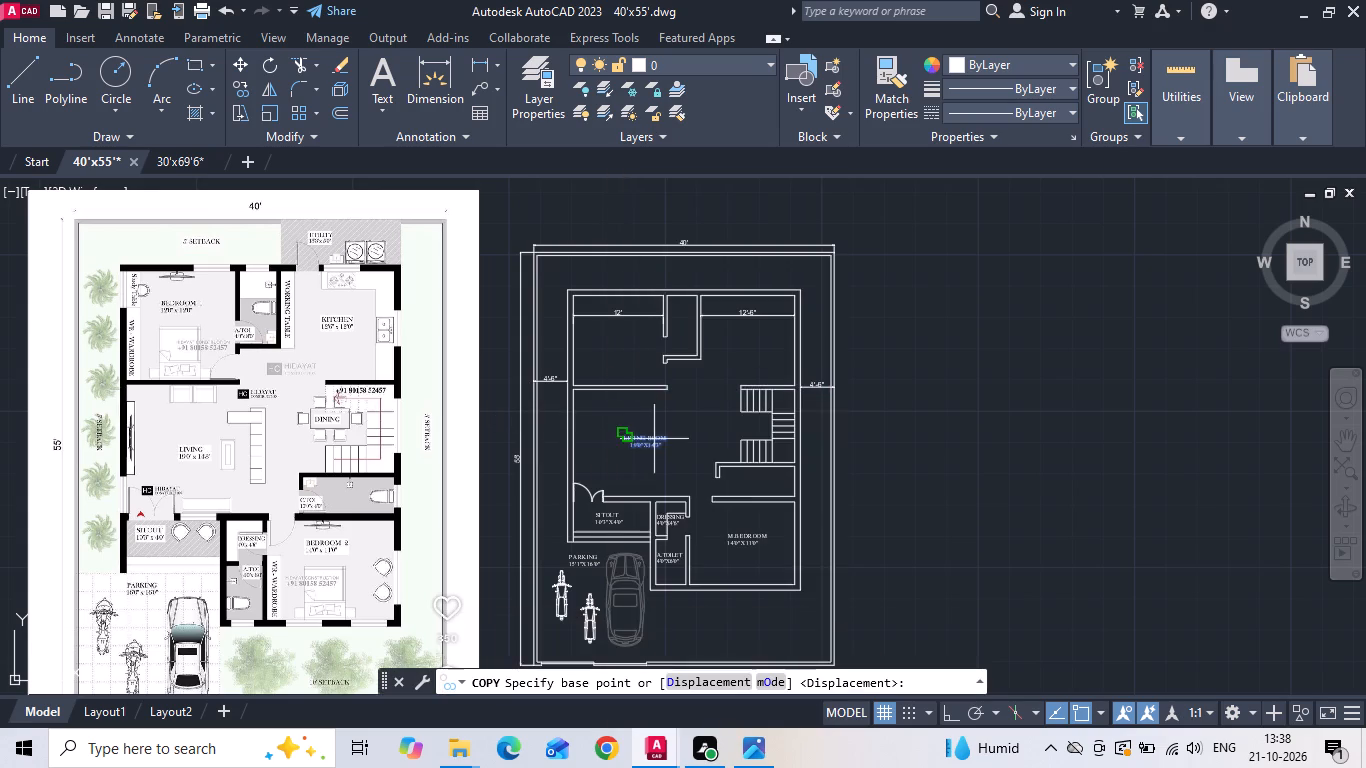
scroll(654, 439, up, 2)
click(625, 454)
middle_drag(625, 334, 625, 452)
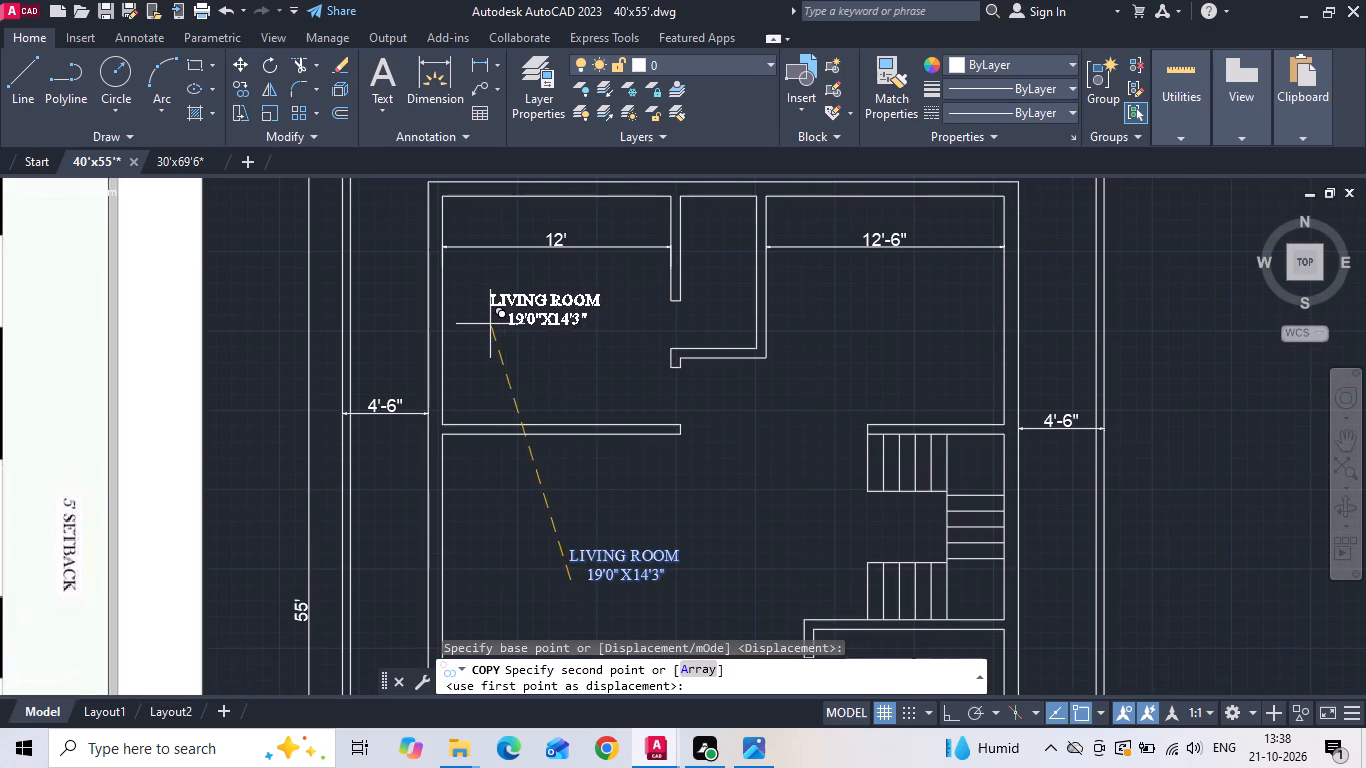
click(504, 321)
scroll(520, 306, up, 1)
middle_drag(527, 328, 539, 410)
key(Escape)
Change the name in the northwest room's copied label to BEDROOM and remove the extra indent from its size line.
scroll(574, 379, up, 1)
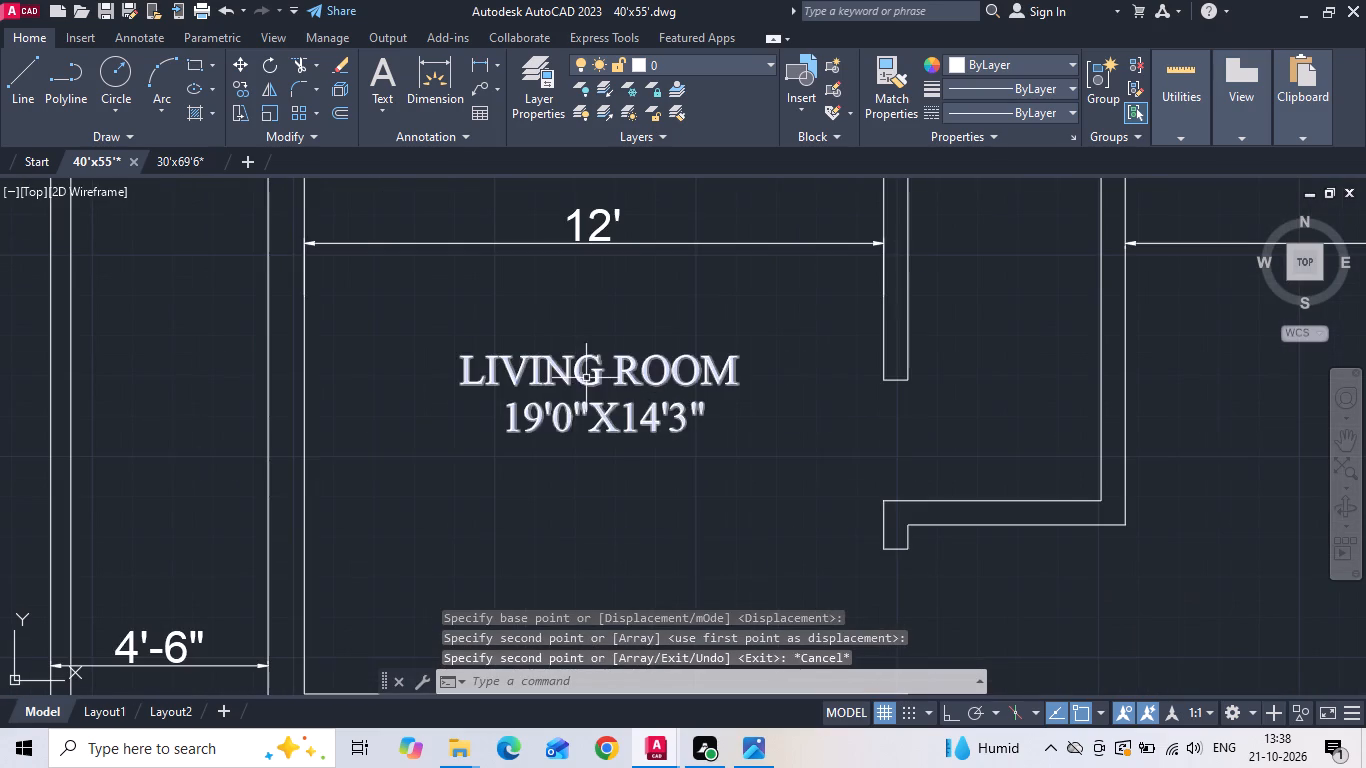
double_click(596, 379)
drag(600, 374, 419, 369)
key(BackSpace)
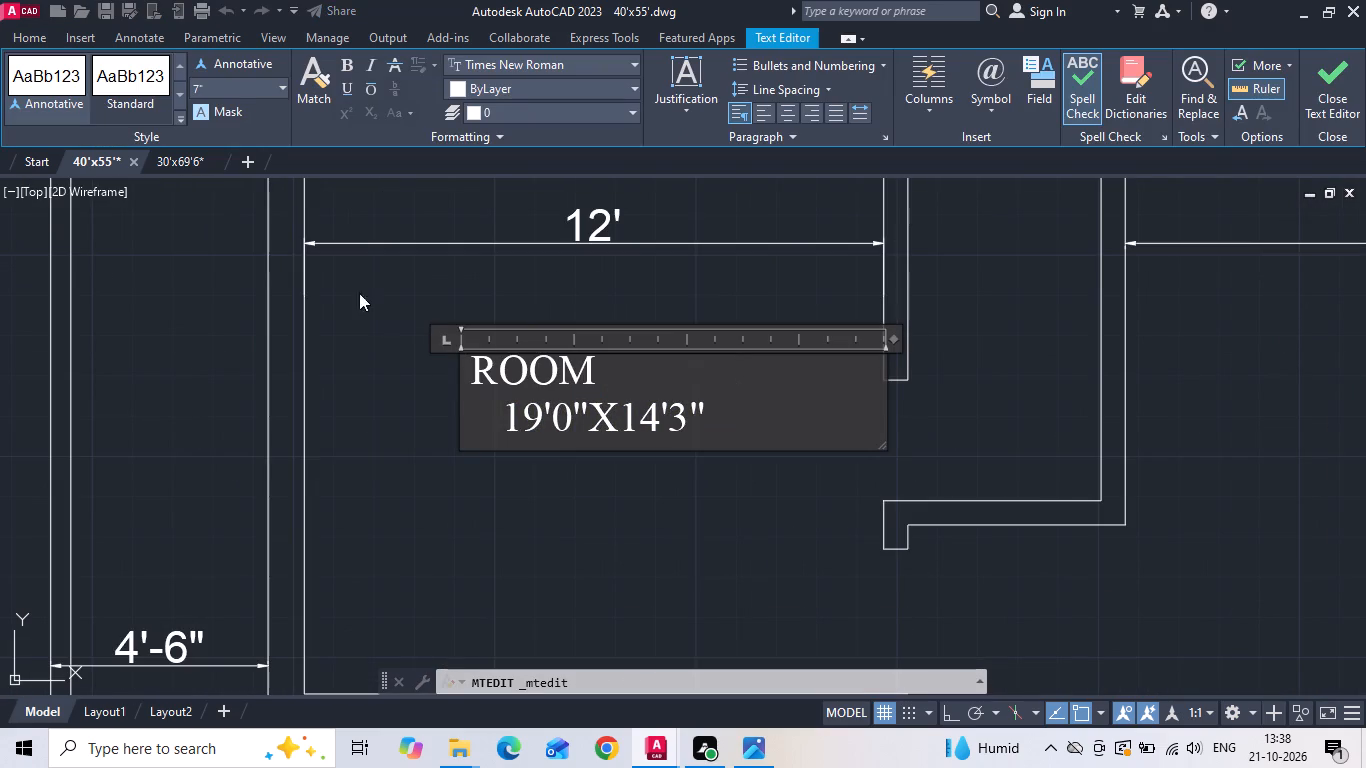
click(472, 365)
text(BEDR)
key(BackSpace)
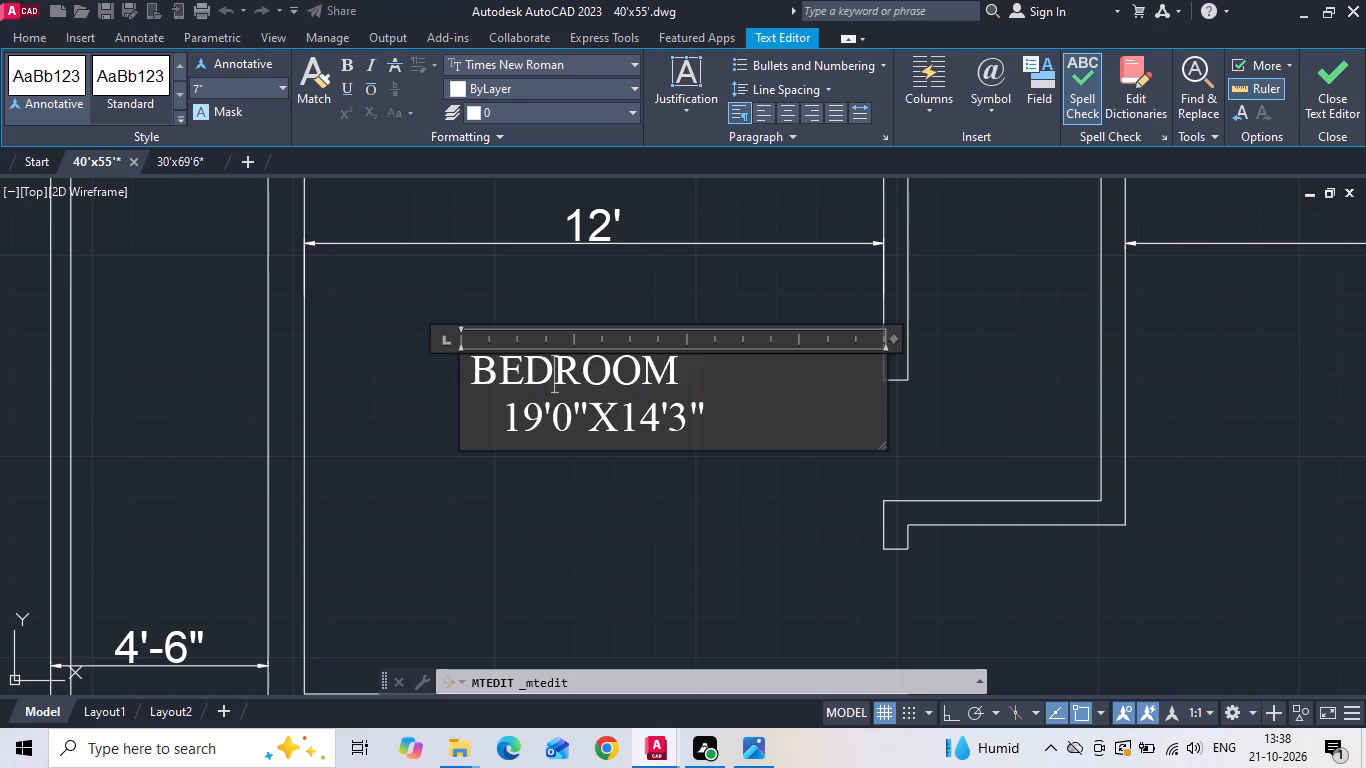
click(508, 423)
key(BackSpace)
key(BackSpace)
key(BackSpace)
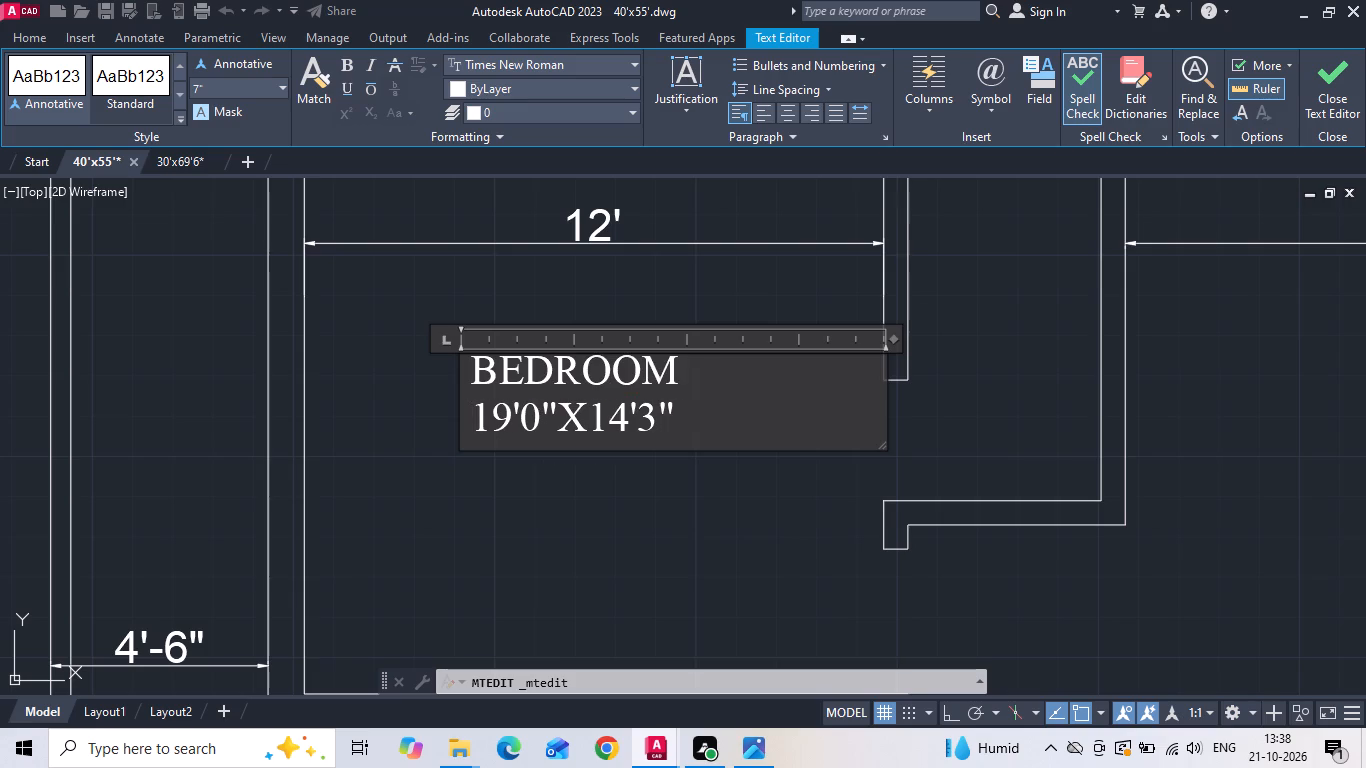
Set the size line of the BEDROOM label to 12'0"X12'0" and finish editing the text.
click(508, 423)
key(BackSpace)
key(2)
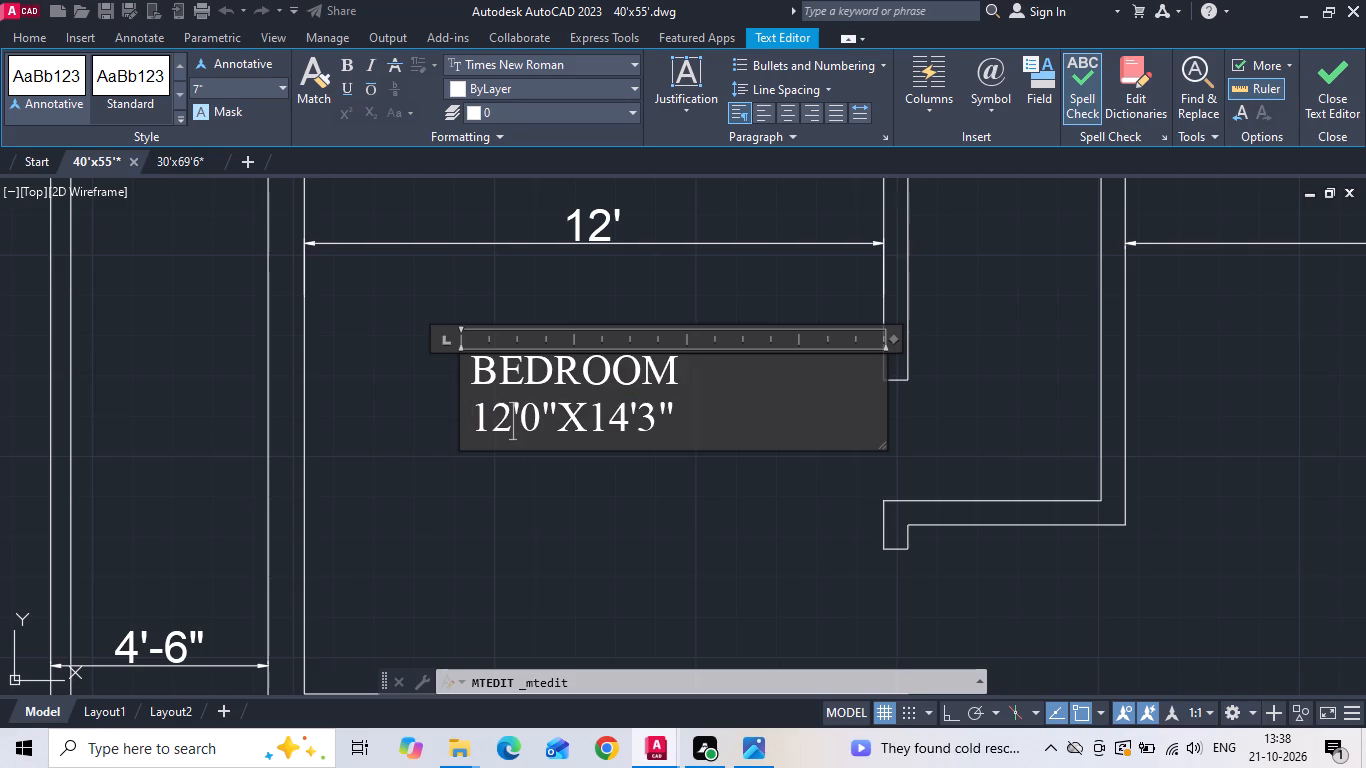
click(629, 425)
key(BackSpace)
key(2)
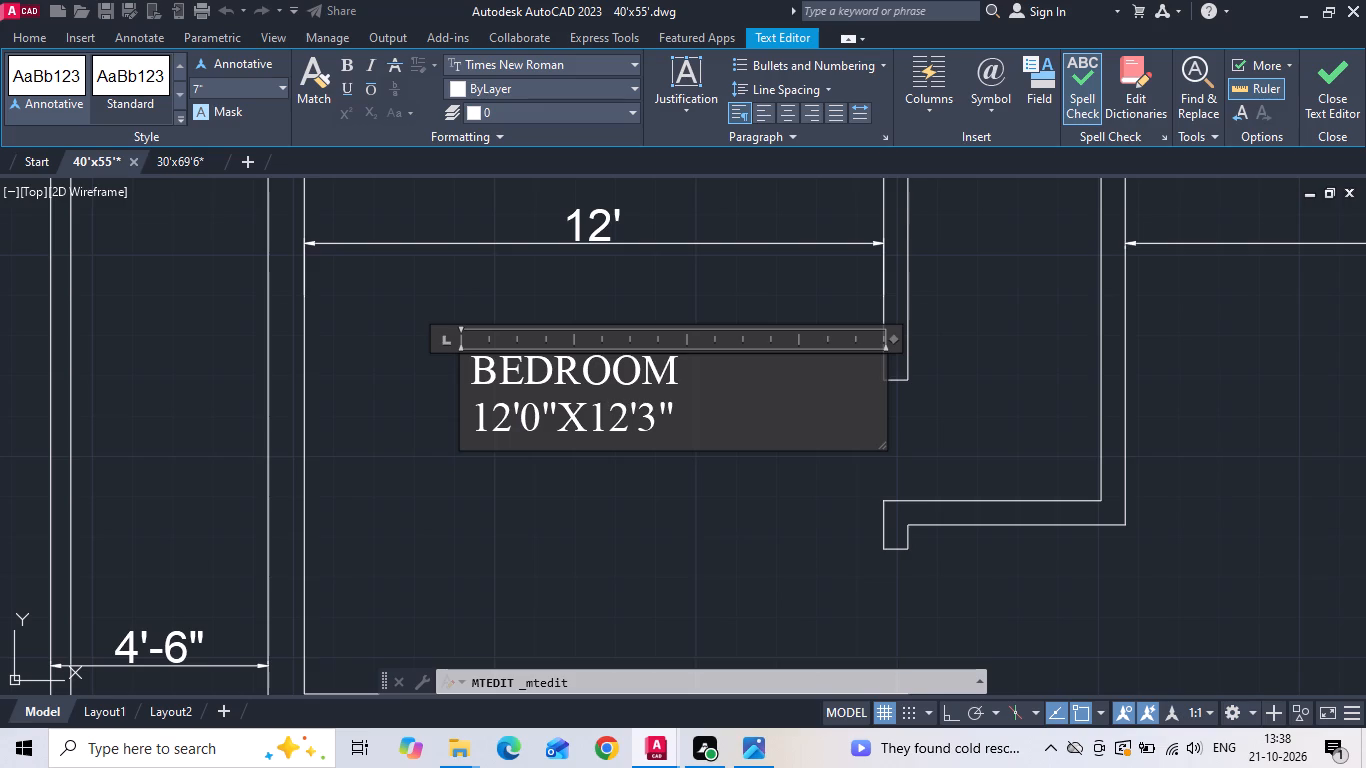
click(652, 426)
key(BackSpace)
key(0)
key(BackSpace)
key(BackSpace)
key(0)
click(611, 488)
Copy the BEDROOM label straight east into the northeast room, below the 12'-6" dimension.
scroll(481, 432, down, 2)
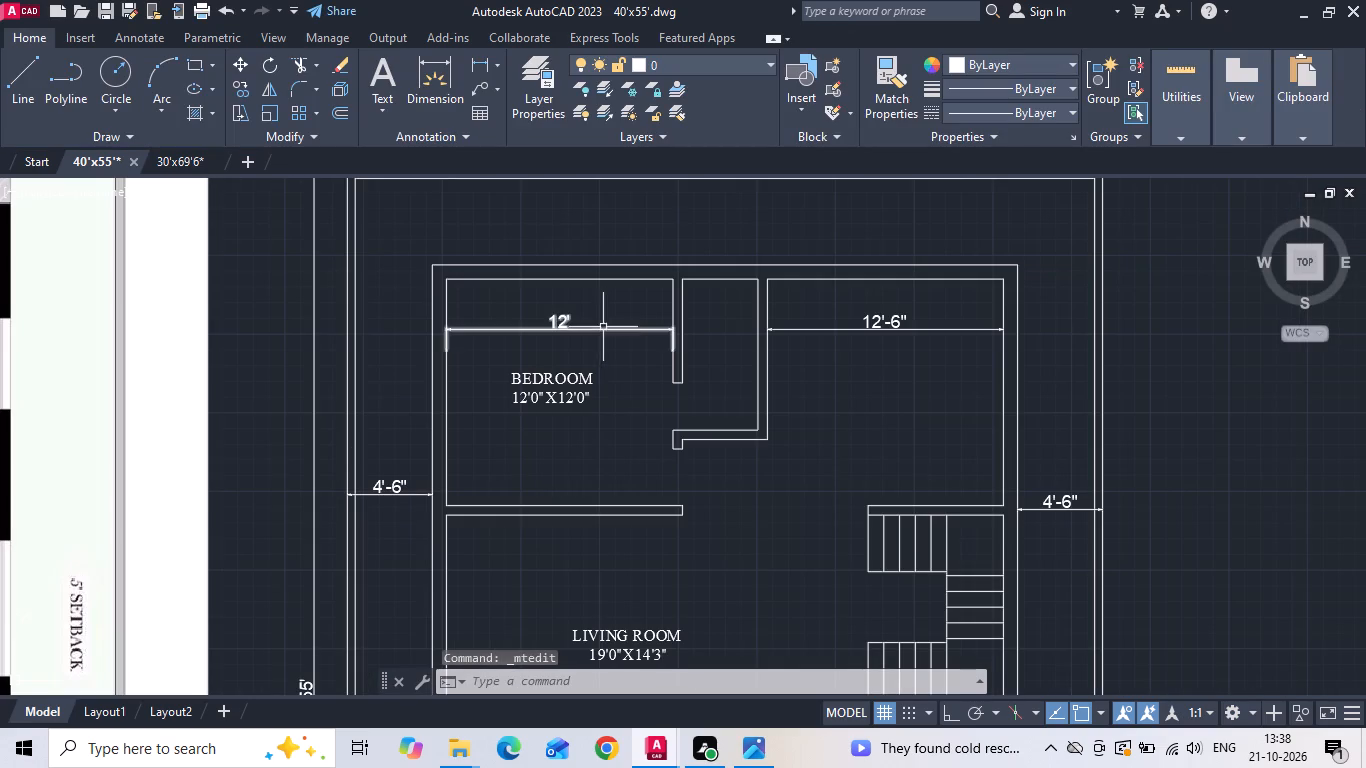
click(594, 387)
right_click(537, 366)
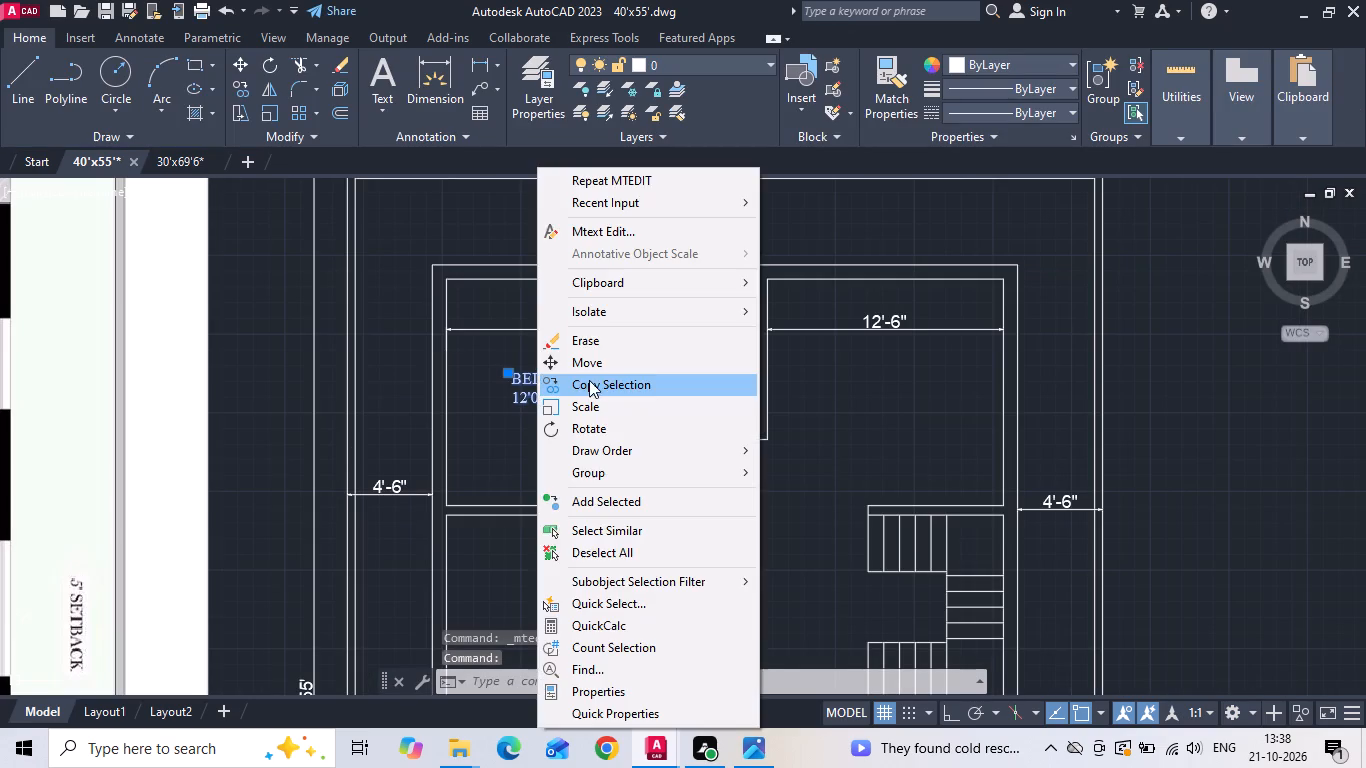
click(595, 380)
key(F8)
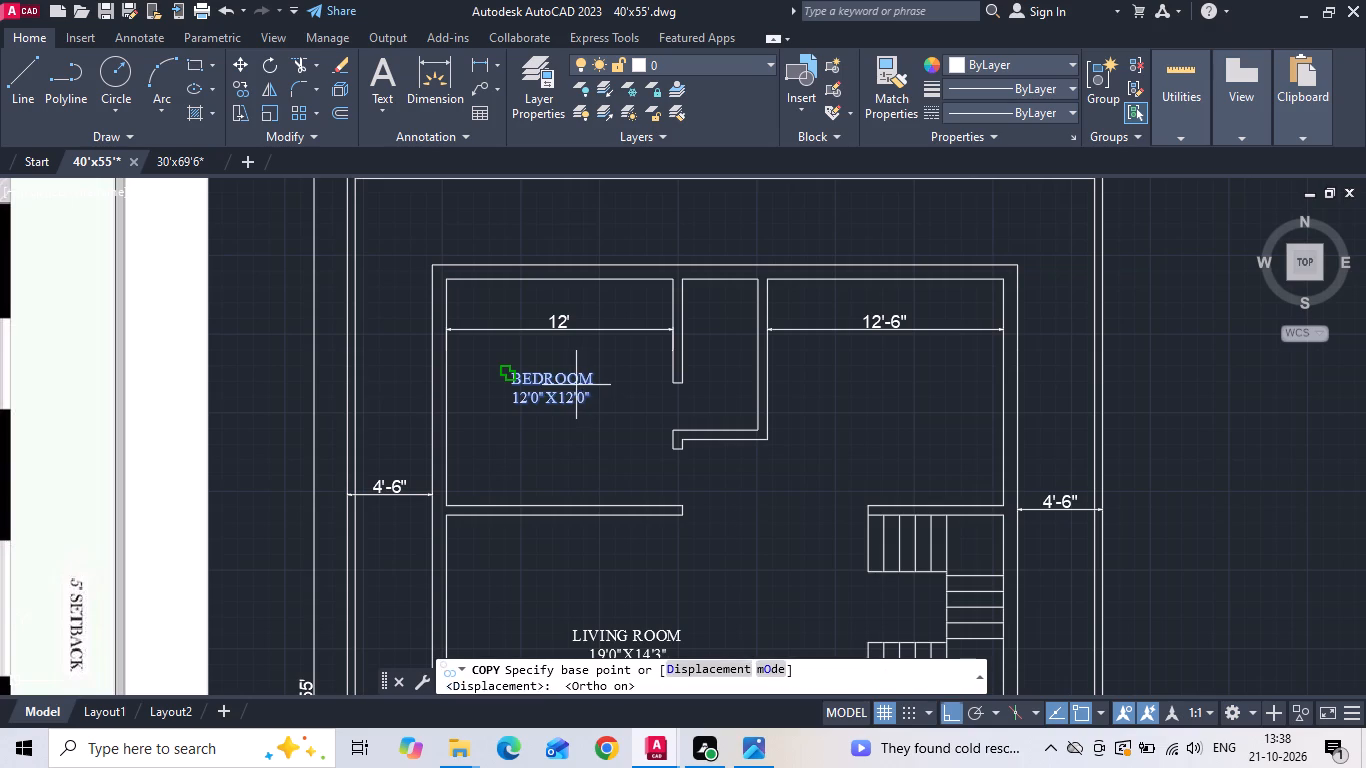
click(567, 385)
scroll(822, 404, up, 1)
click(871, 400)
key(Escape)
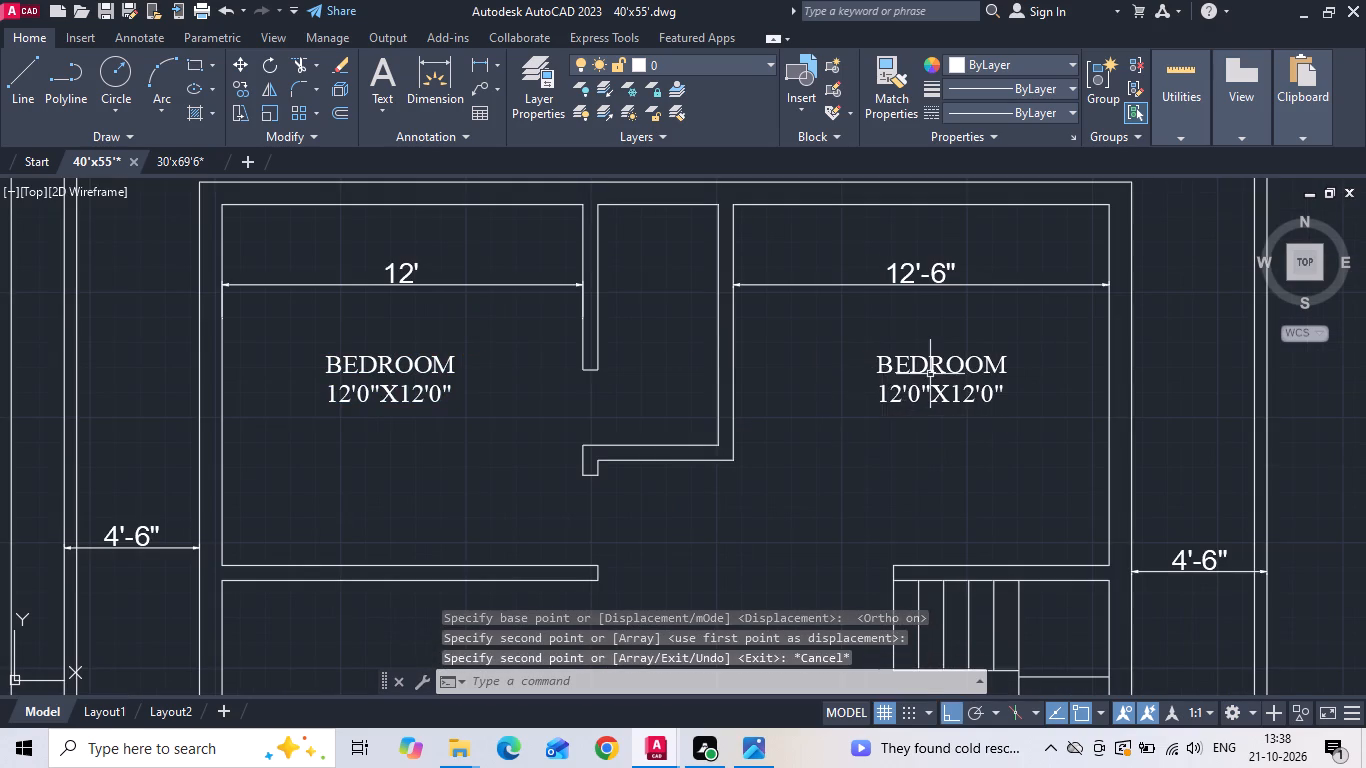
Change the northeast room's copied label to KITCHEN with size 12'6"X12'0" and remove the size line's extra indent.
double_click(933, 365)
scroll(925, 398, up, 1)
click(909, 400)
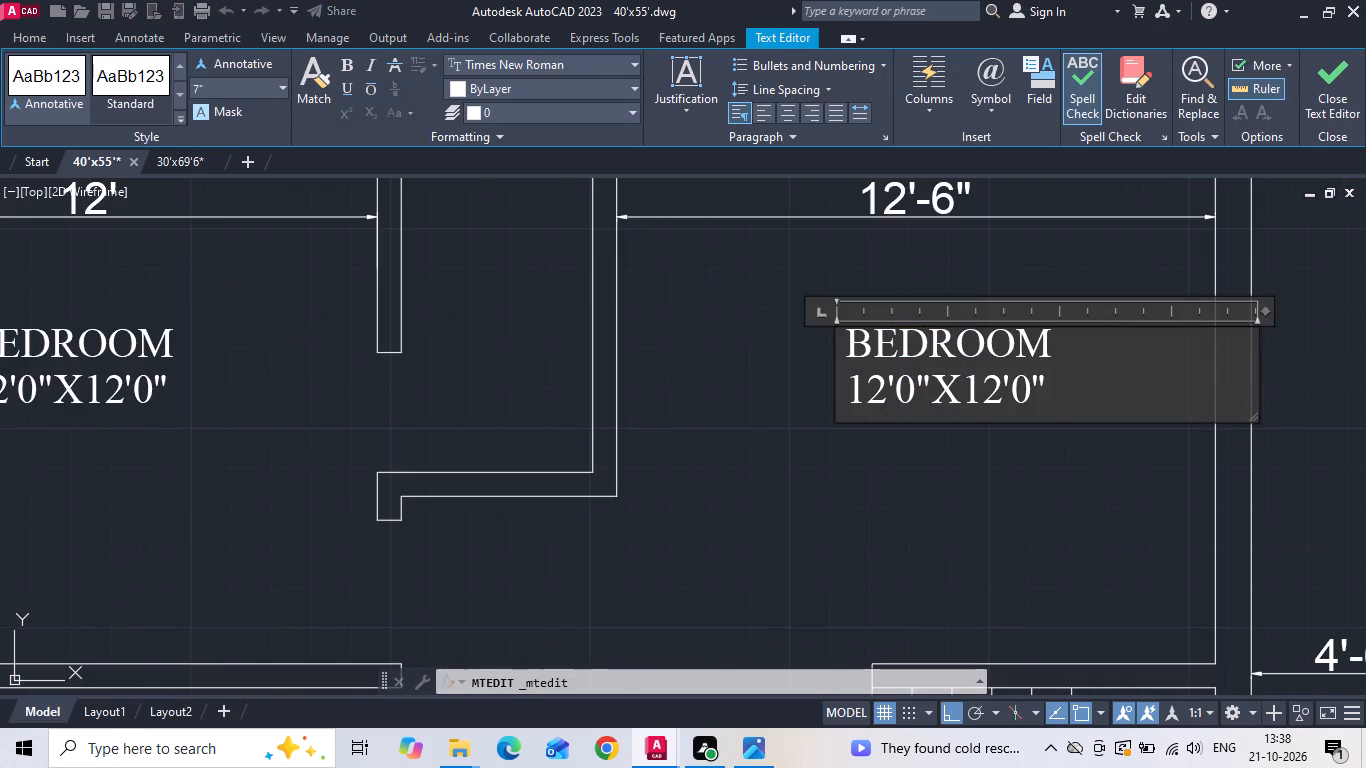
key(BackSpace)
key(6)
drag(1049, 351, 763, 353)
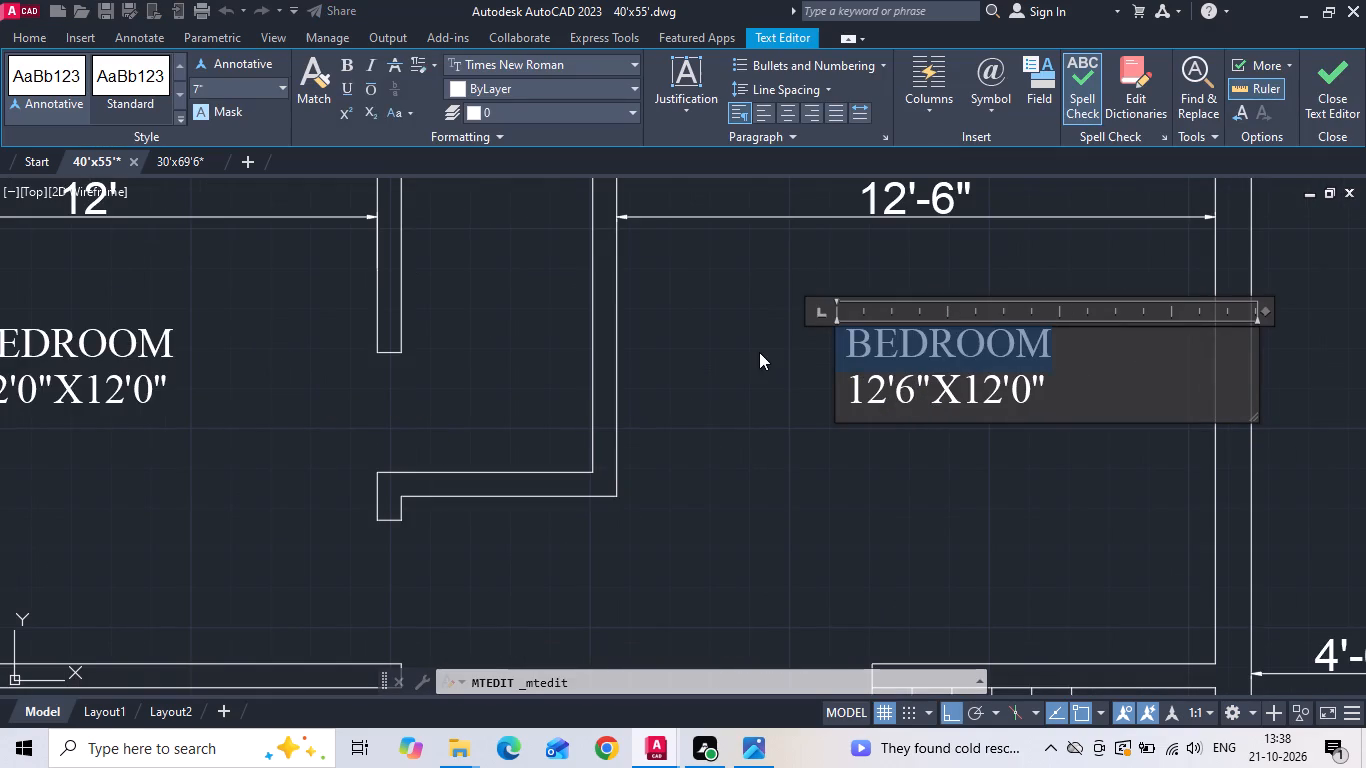
key(BackSpace)
key(k)
key(i)
text(TCHEN)
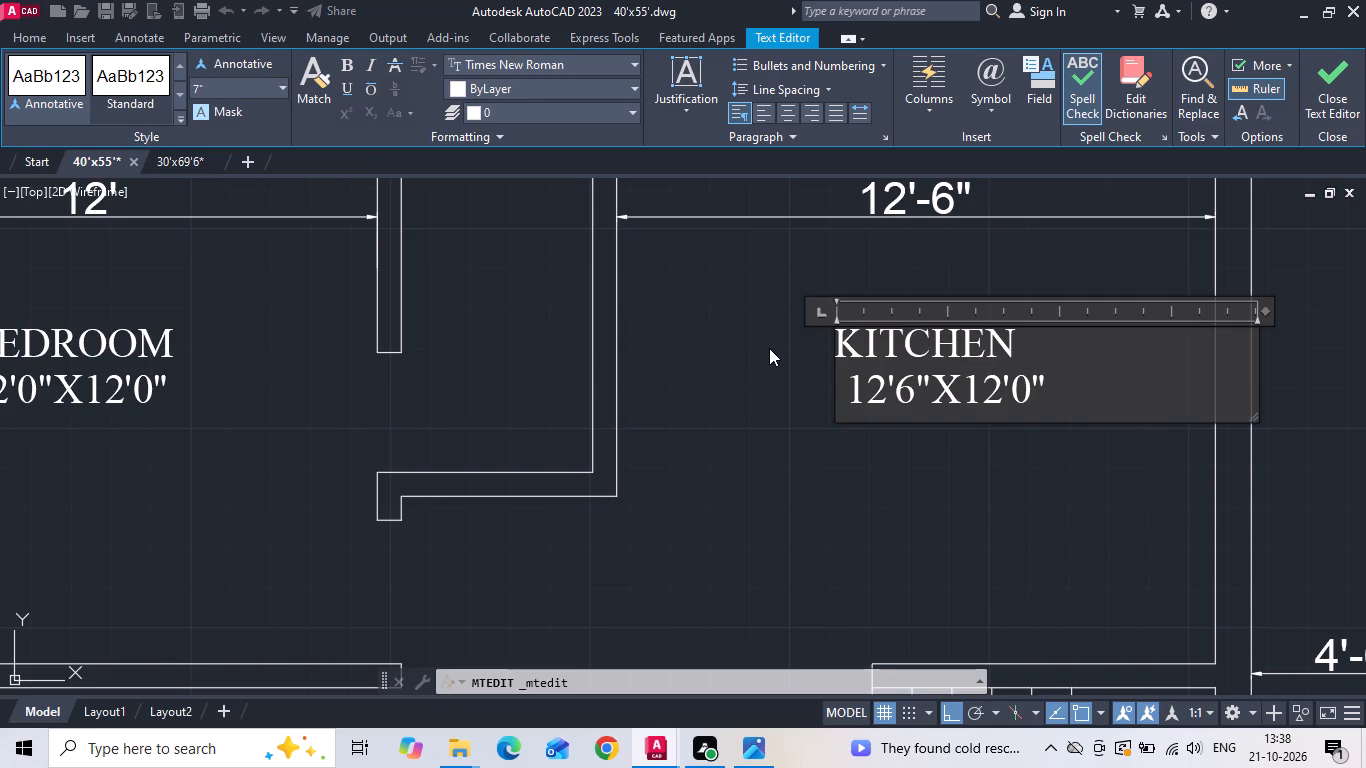
click(855, 391)
key(BackSpace)
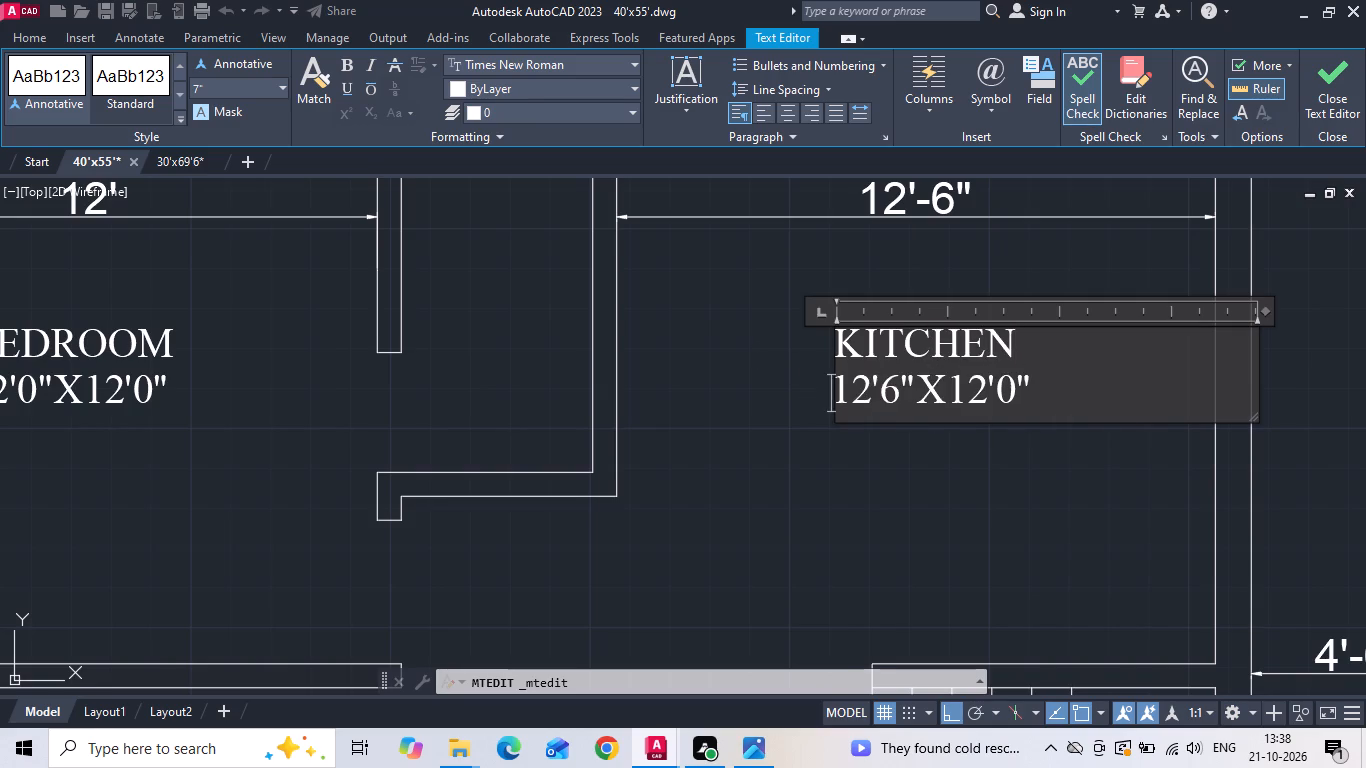
scroll(755, 417, down, 2)
click(748, 428)
Copy the A.TOILET label beside M.BEDROOM about 31' straight north, level with the small room between BEDROOM and KITCHEN.
middle_drag(769, 388, 787, 272)
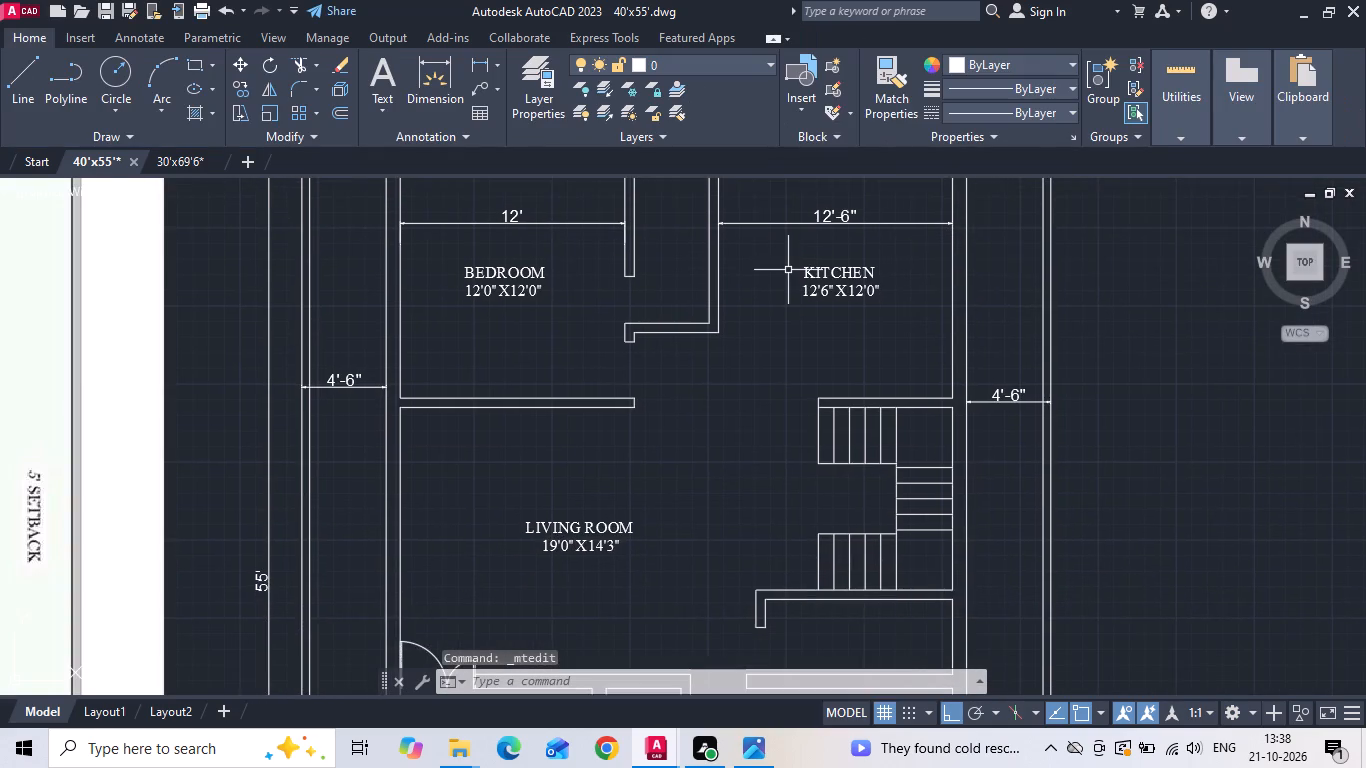
scroll(788, 270, down, 1)
click(682, 615)
right_click(686, 614)
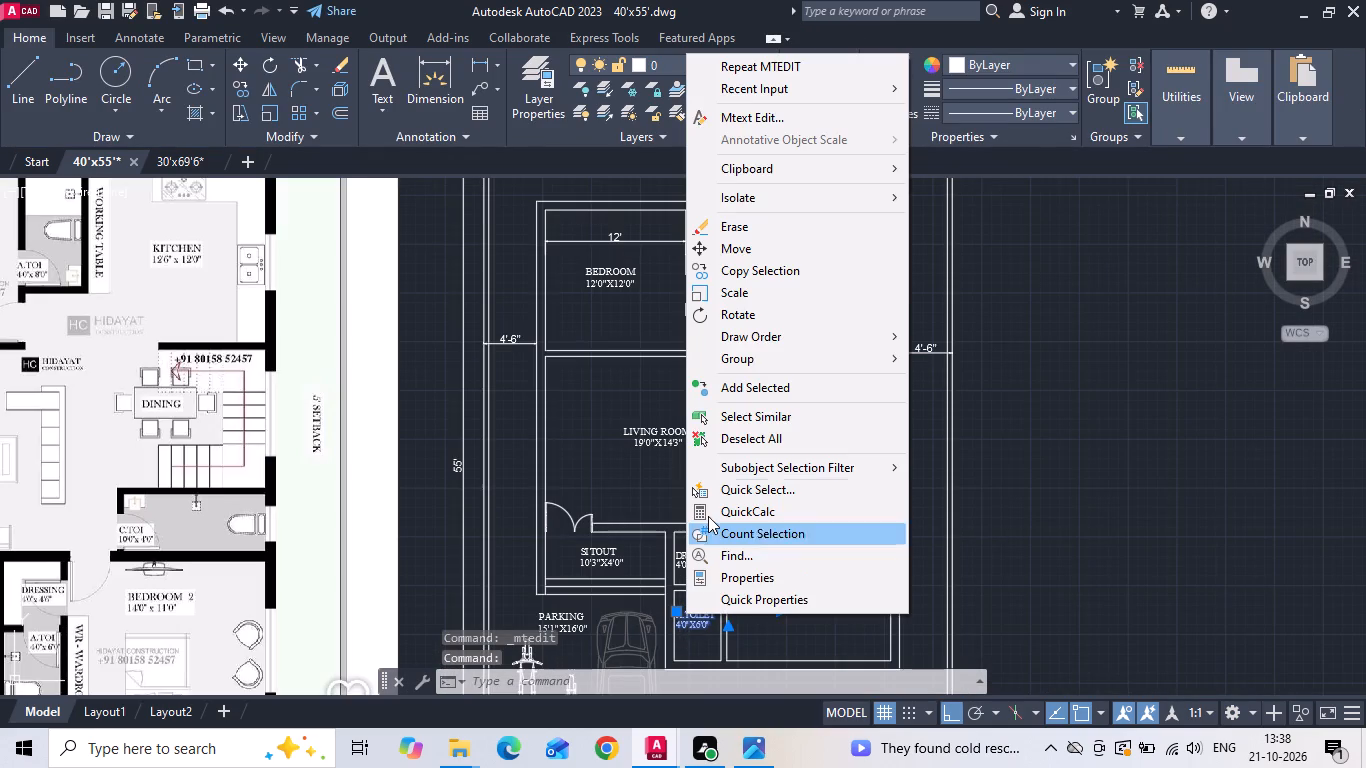
click(761, 275)
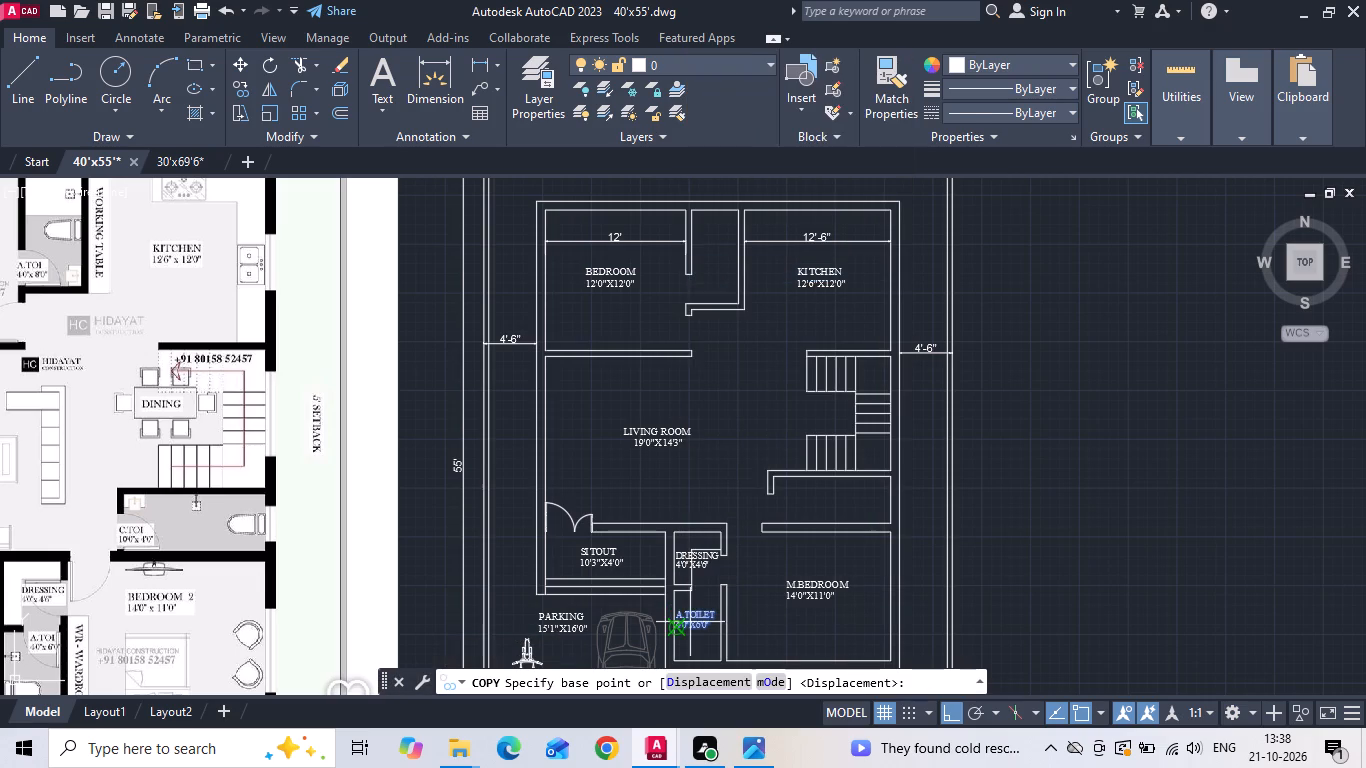
drag(692, 622, 694, 603)
scroll(712, 232, up, 3)
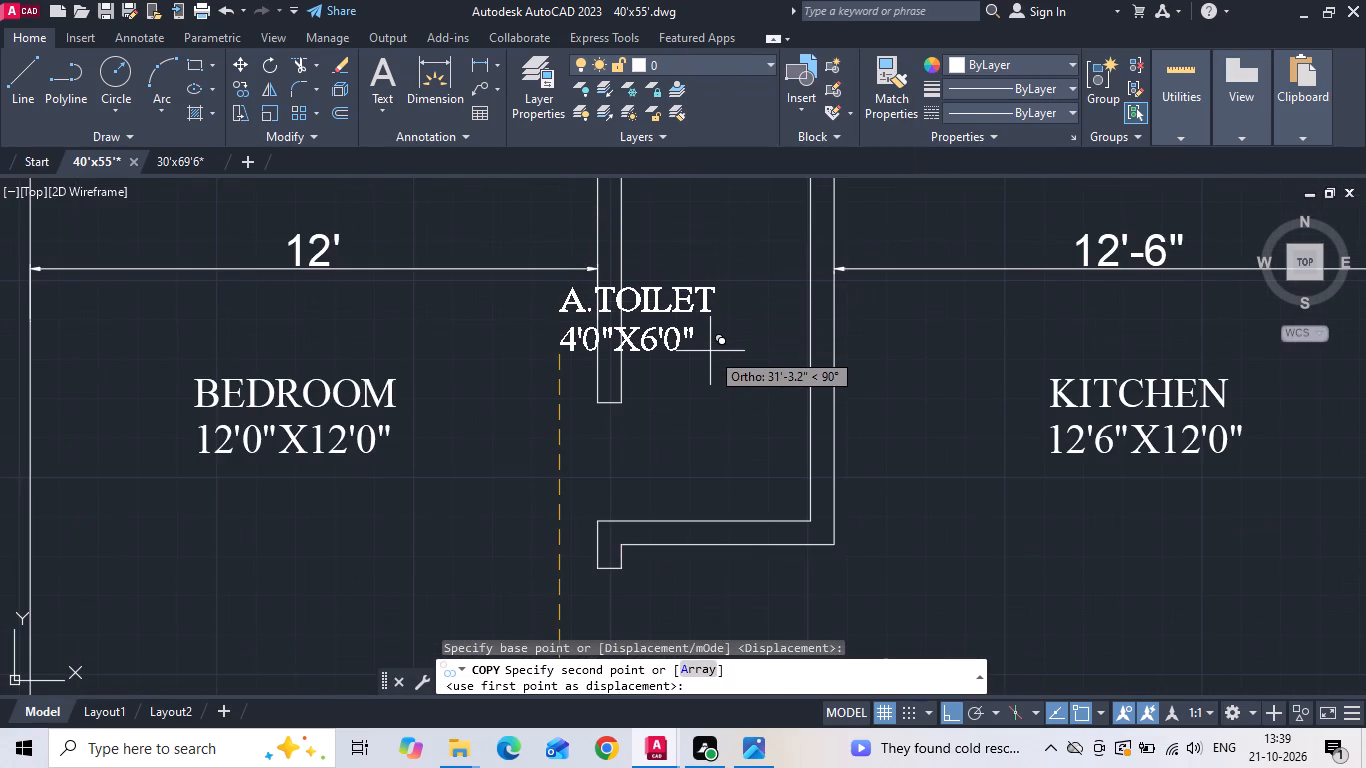
click(710, 344)
key(Escape)
Move the copied A.TOILET label east so it sits inside the small room between BEDROOM and KITCHEN.
click(676, 296)
right_click(676, 296)
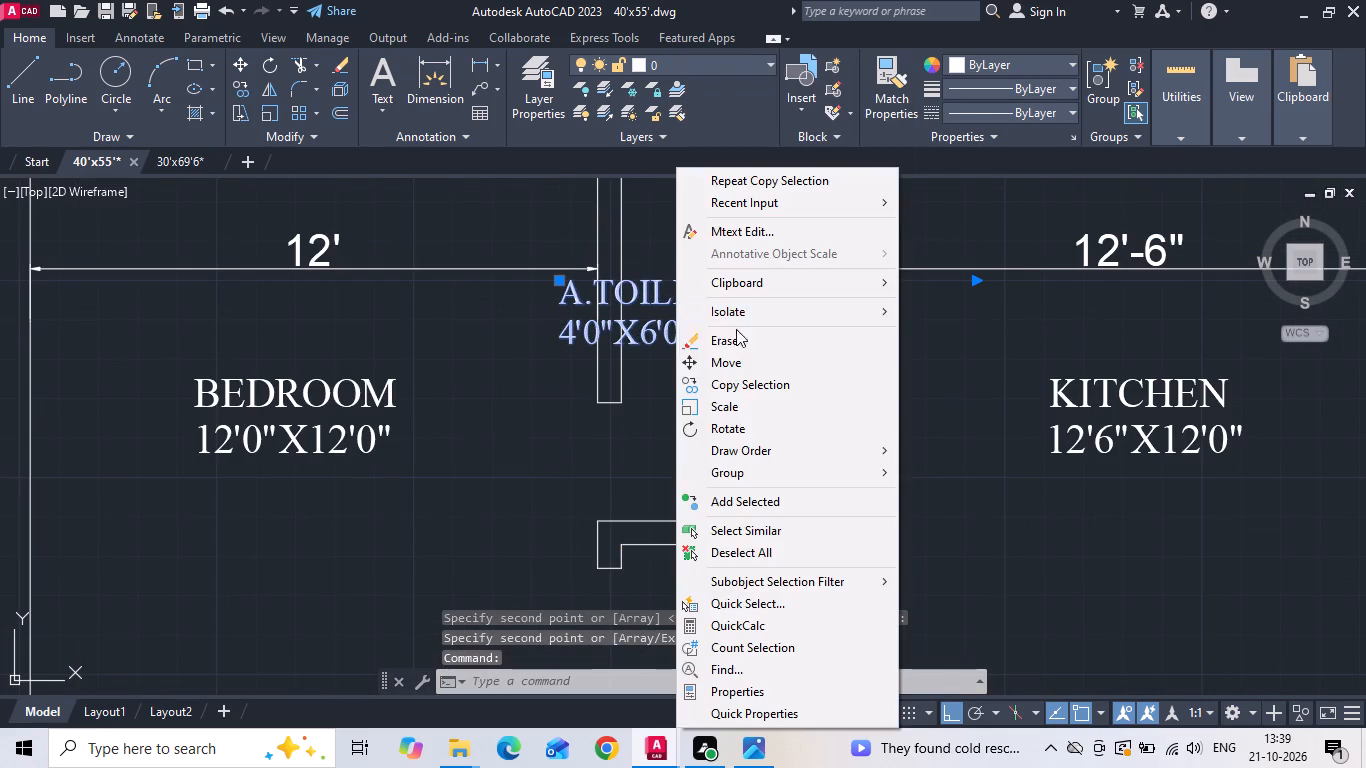
click(741, 358)
drag(898, 376, 931, 380)
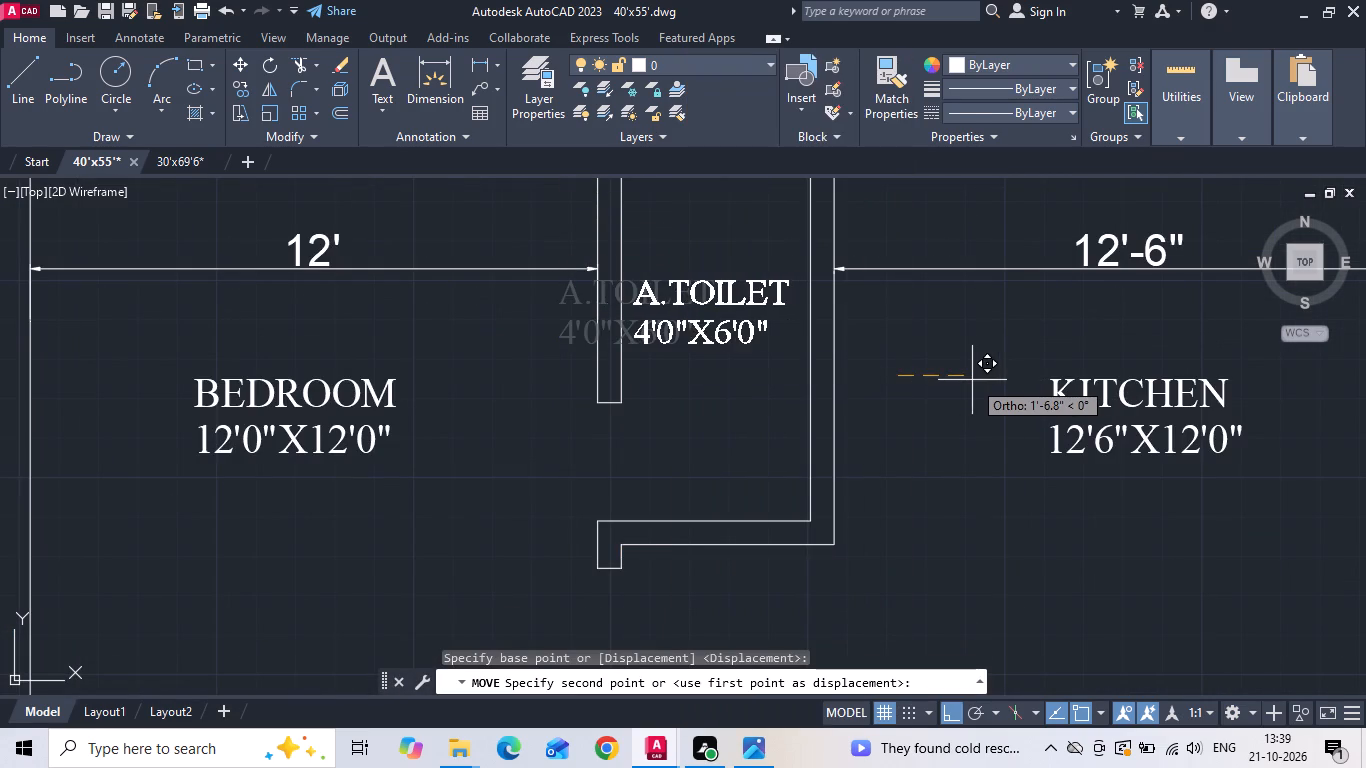
click(977, 376)
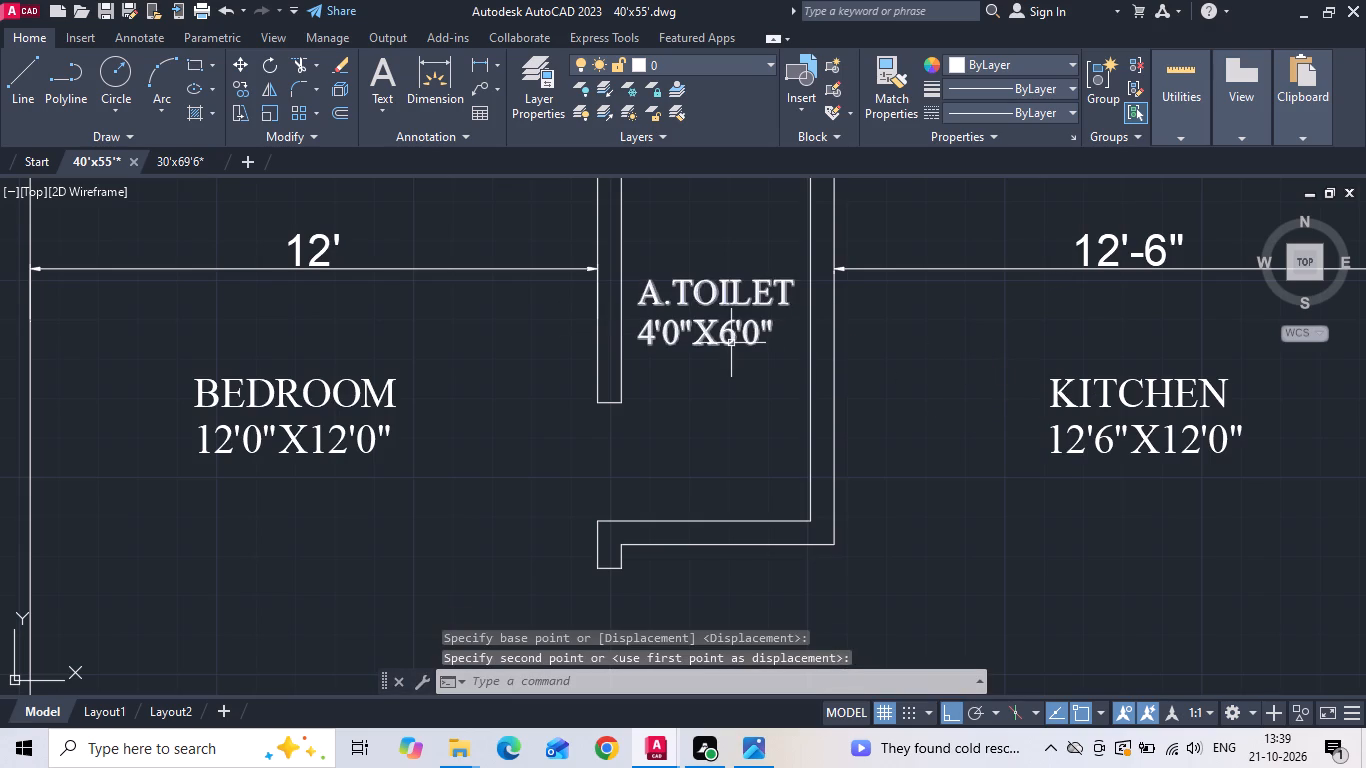
Set the size line of the northern A.TOILET label to 4'0"X8'0".
double_click(731, 342)
key(BackSpace)
key(8)
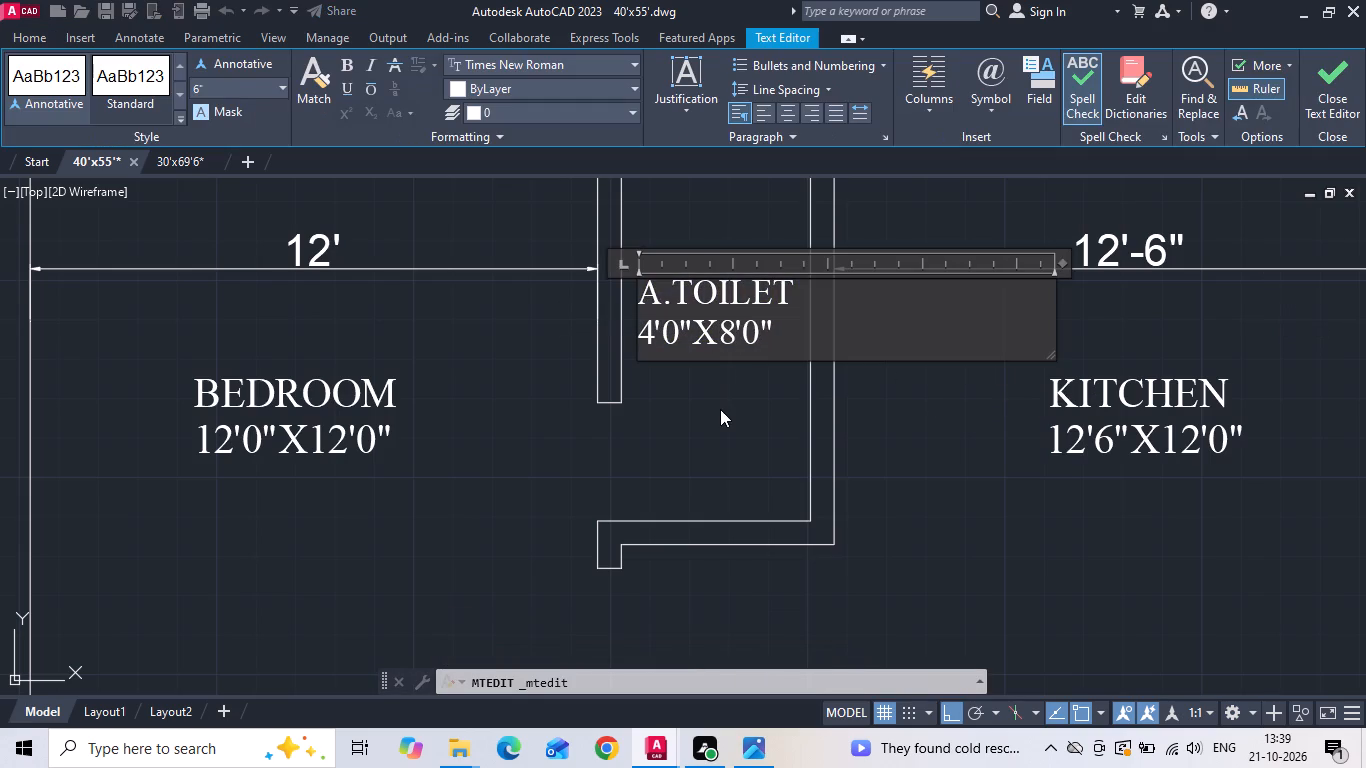
click(705, 405)
scroll(702, 353, down, 2)
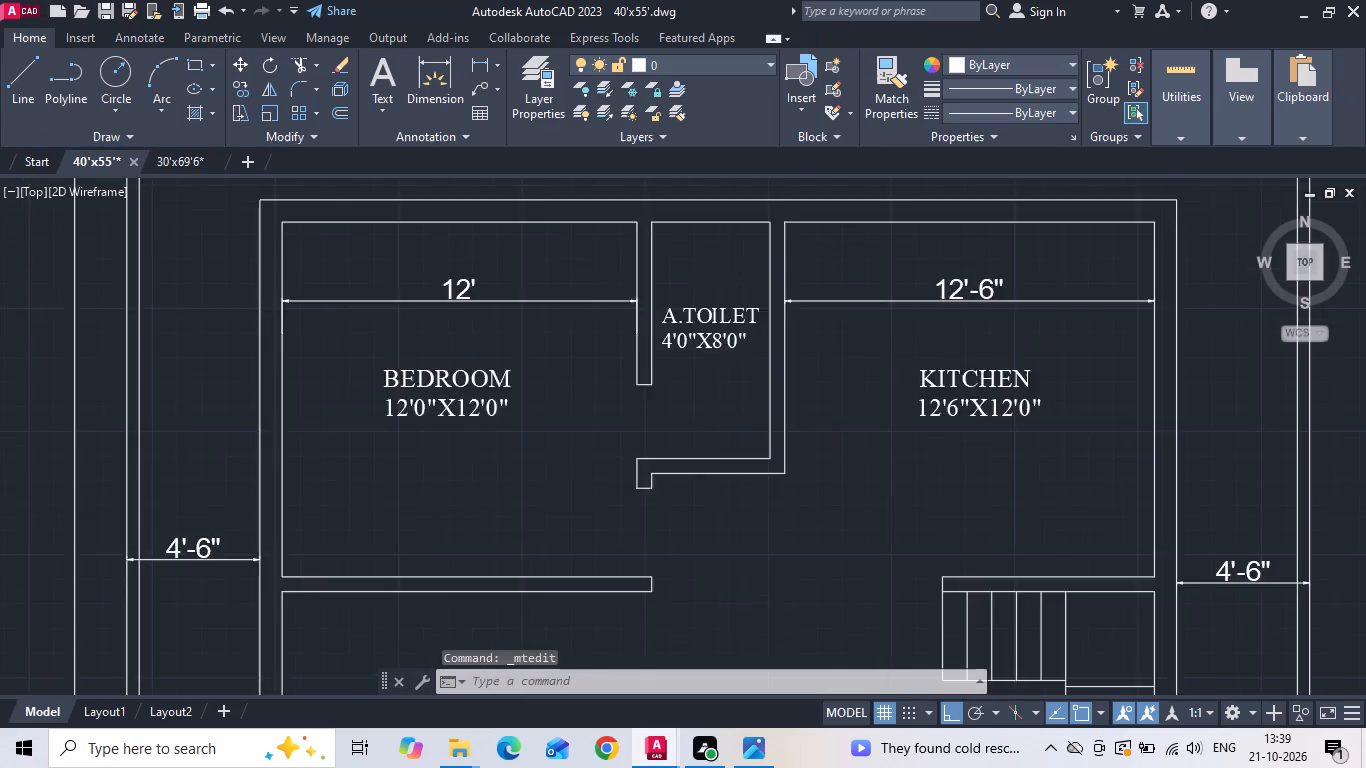
Copy the A.TOILET label beside M.BEDROOM about 10' straight north, above the DRESSING room.
scroll(702, 275, down, 3)
scroll(702, 429, up, 4)
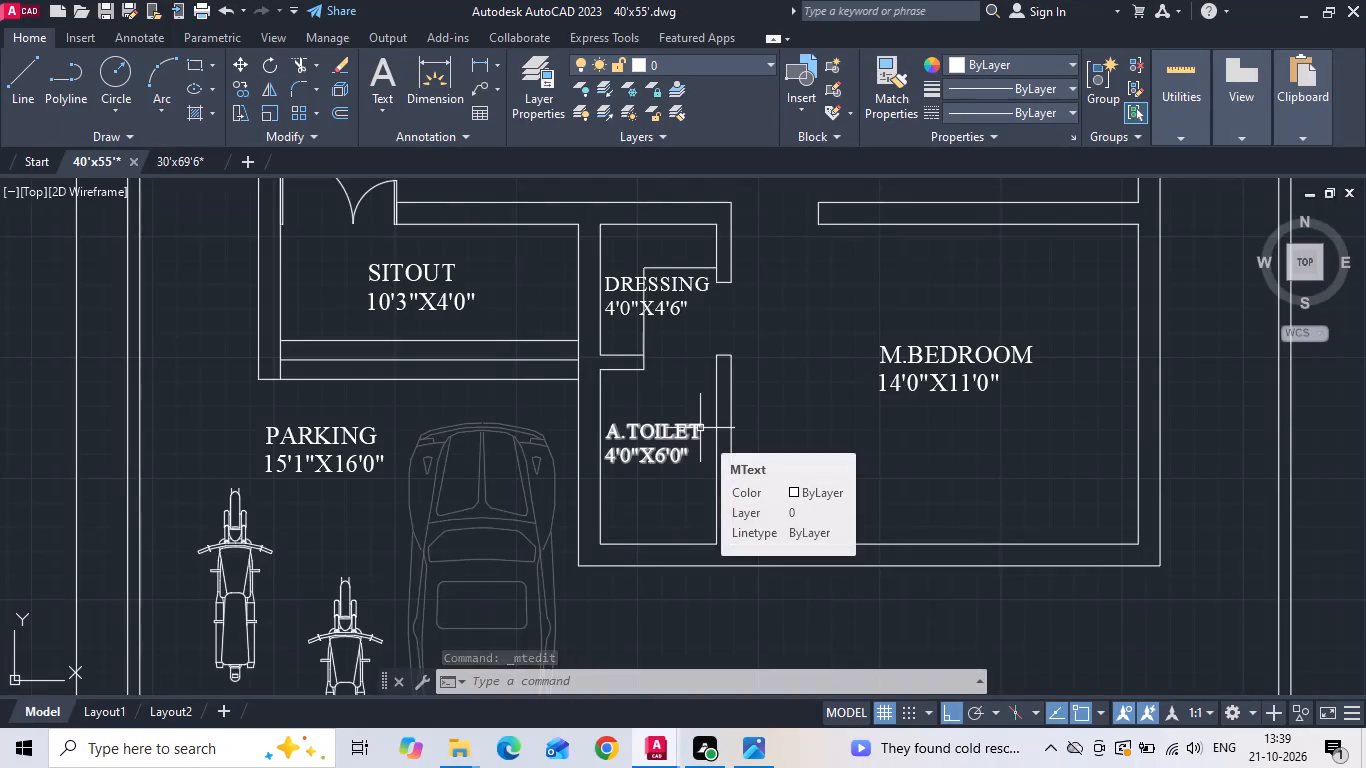
scroll(707, 470, down, 1)
click(679, 451)
right_click(679, 451)
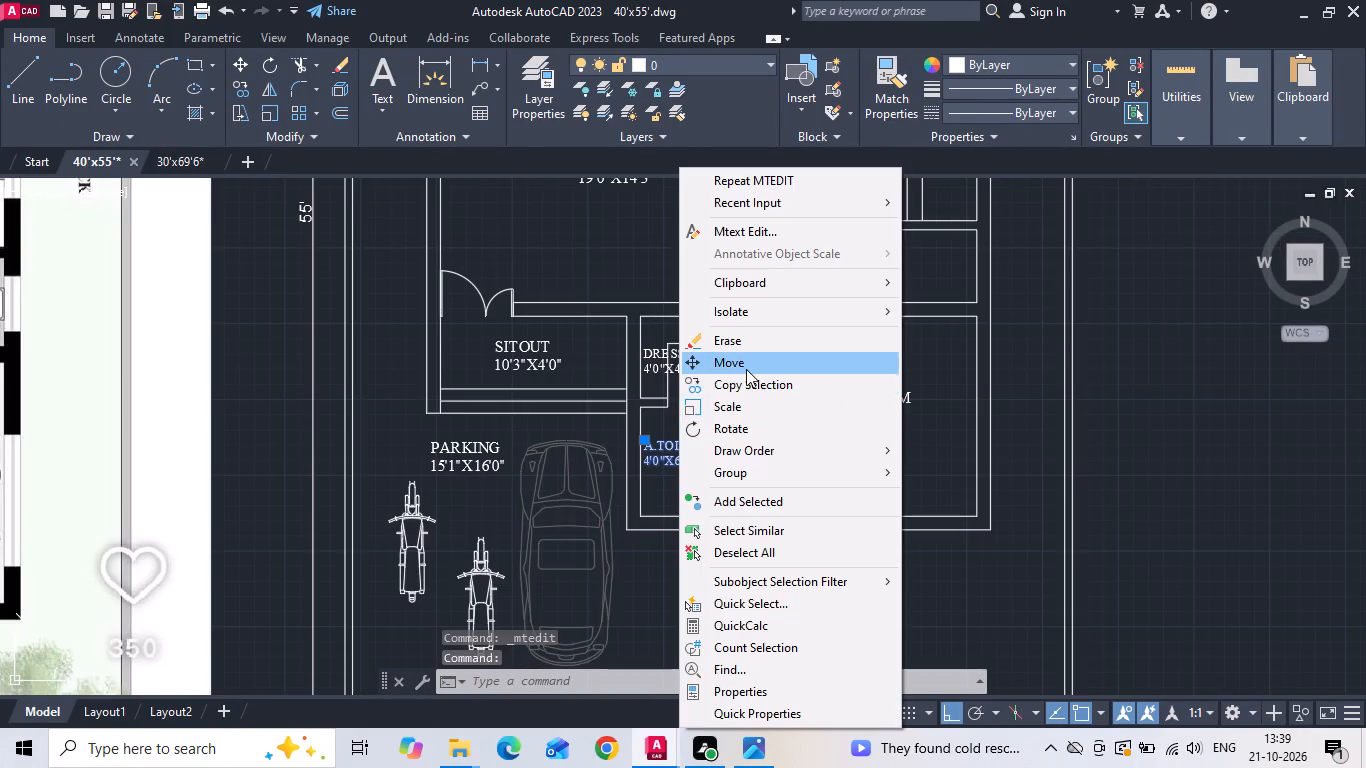
click(740, 380)
drag(664, 461, 666, 443)
scroll(712, 280, up, 2)
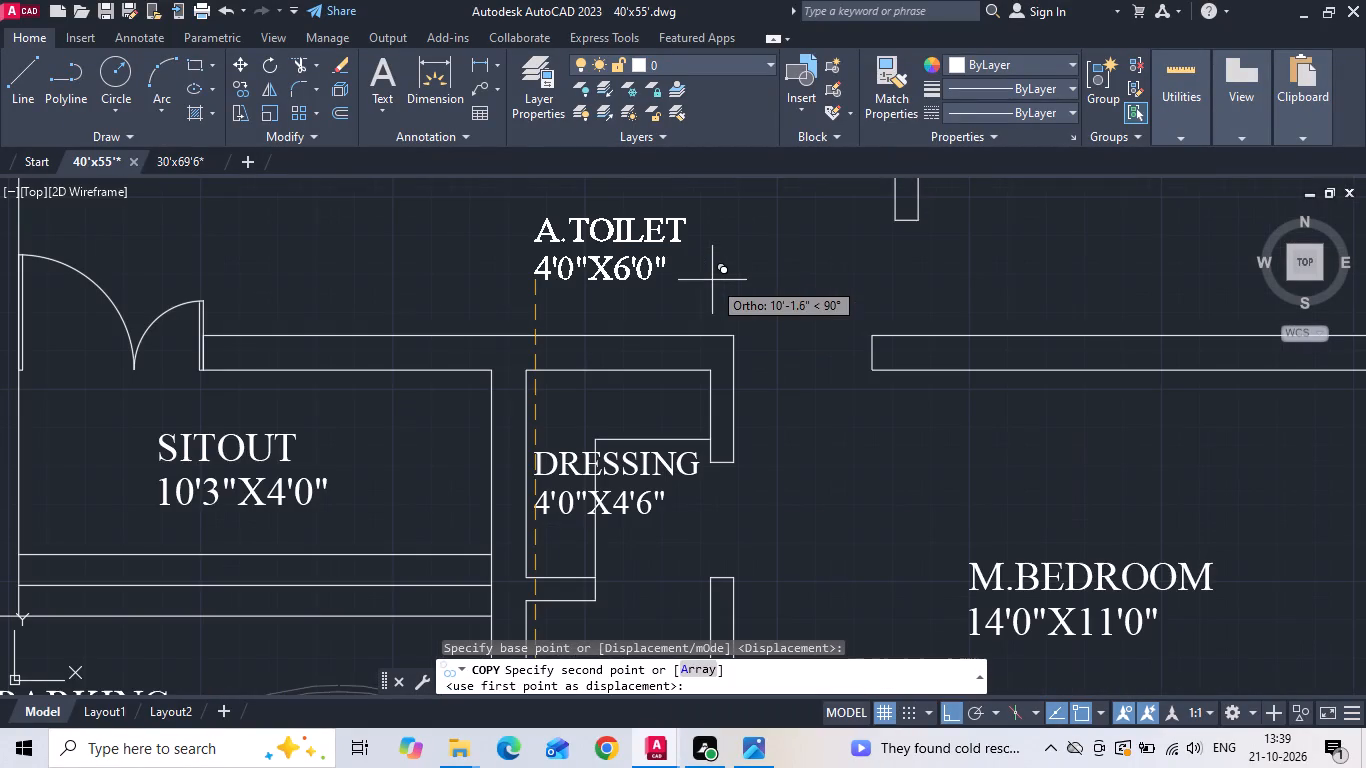
click(713, 283)
key(Escape)
Move the new A.TOILET copy east into the narrow room between the staircase and M.BEDROOM.
drag(710, 286, 679, 290)
click(576, 258)
right_click(576, 258)
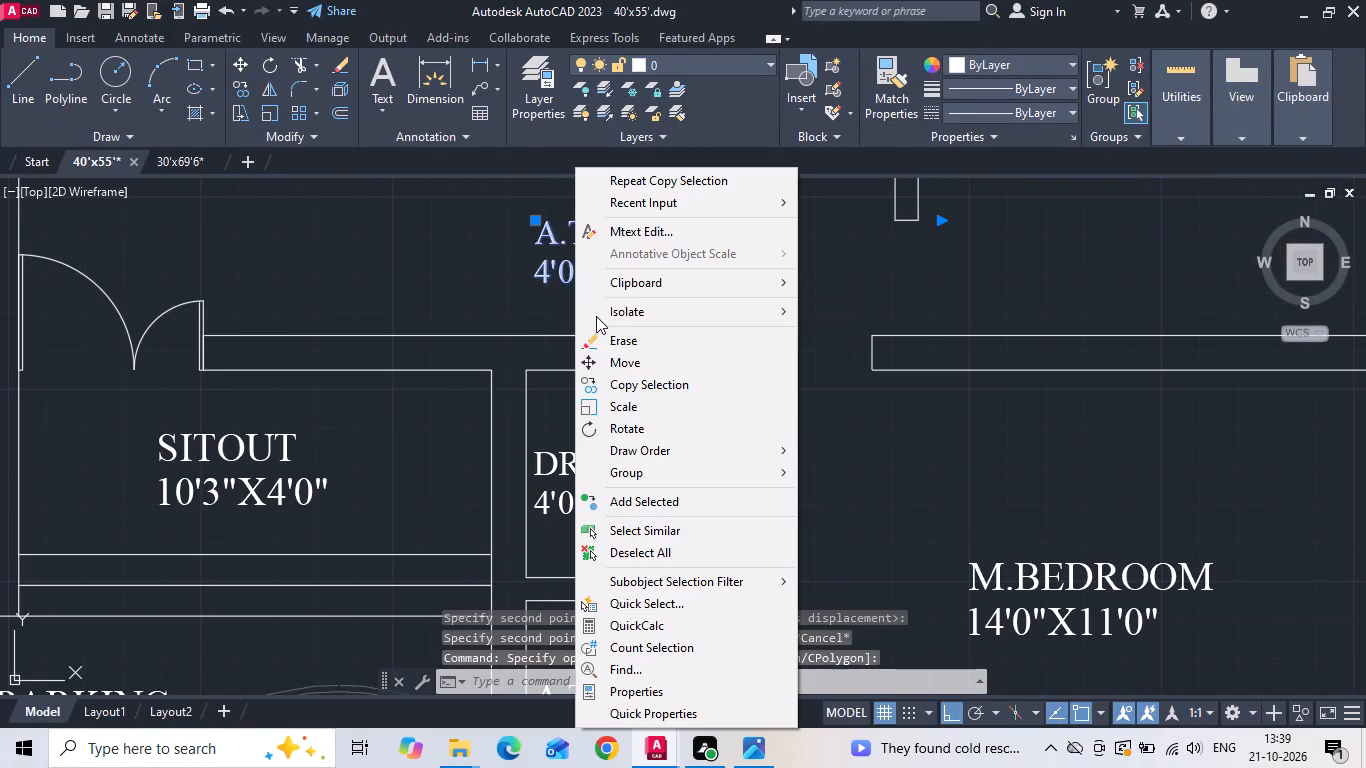
click(605, 367)
scroll(564, 395, down, 1)
drag(593, 319, 665, 321)
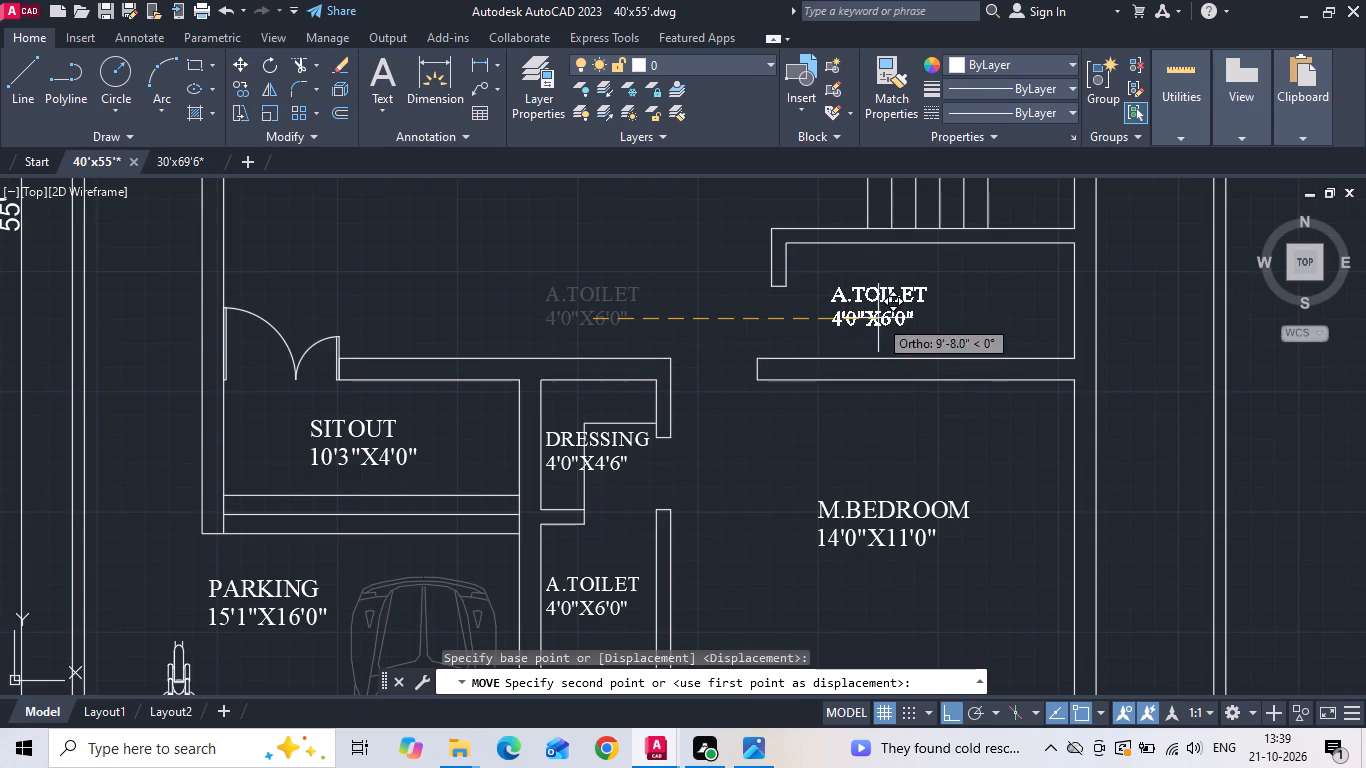
click(917, 307)
key(Escape)
Change the label in the room south of the staircase to C.TOILET with size 10'0"X4'0".
scroll(929, 293, up, 1)
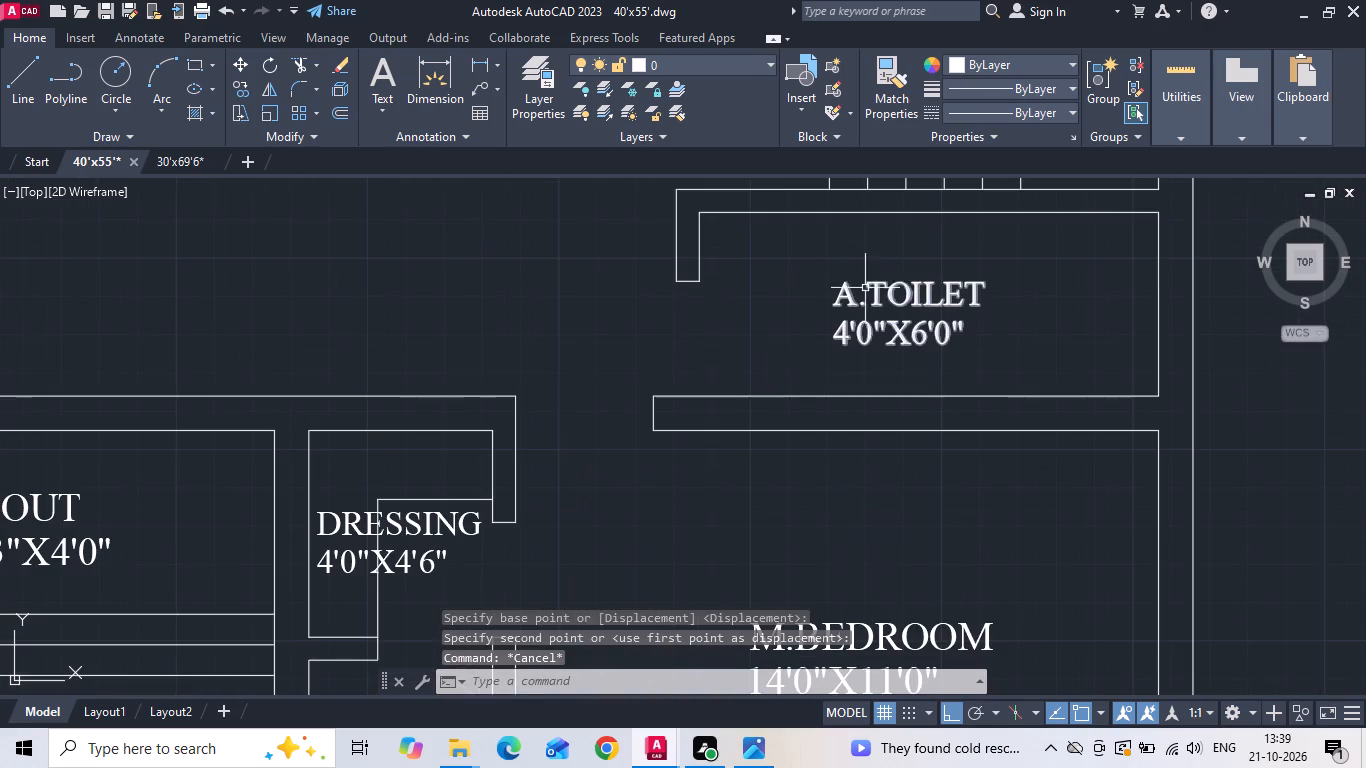
double_click(849, 293)
key(BackSpace)
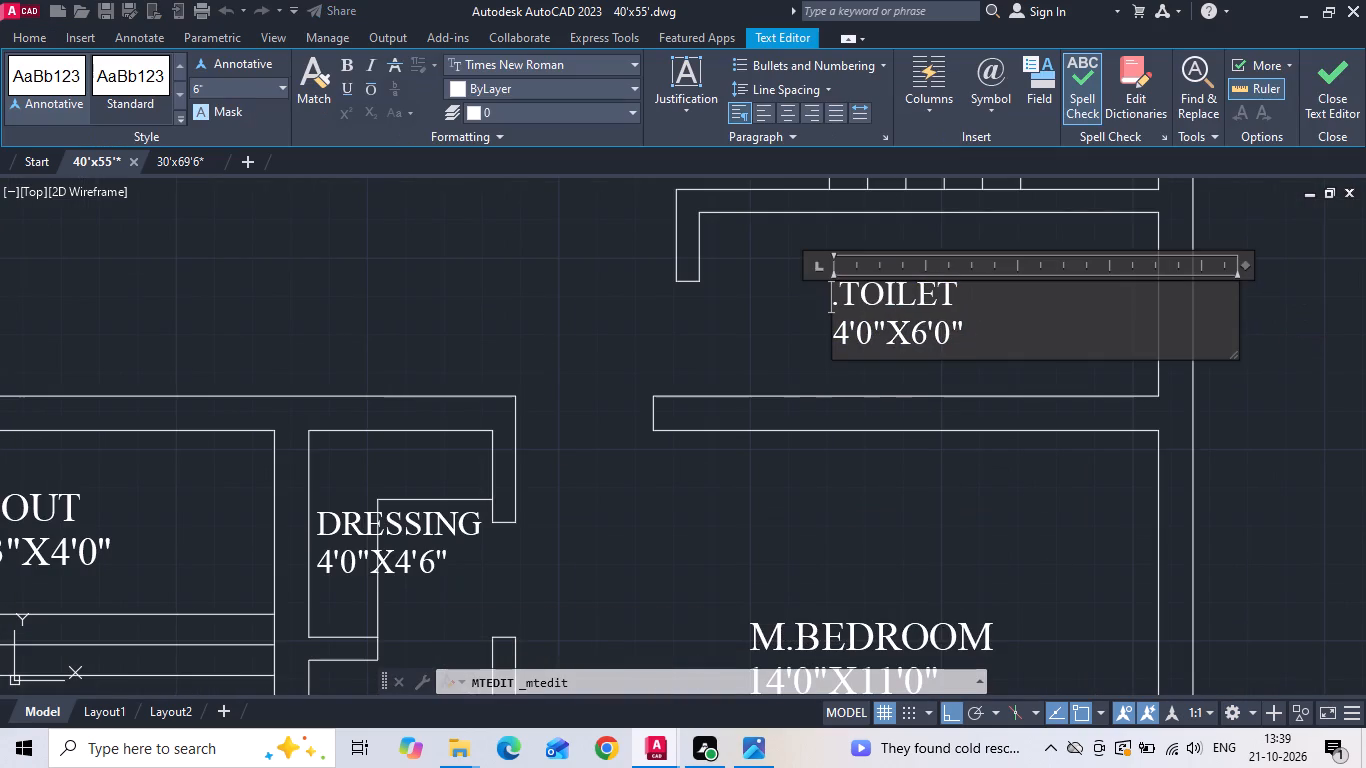
key(c)
click(847, 343)
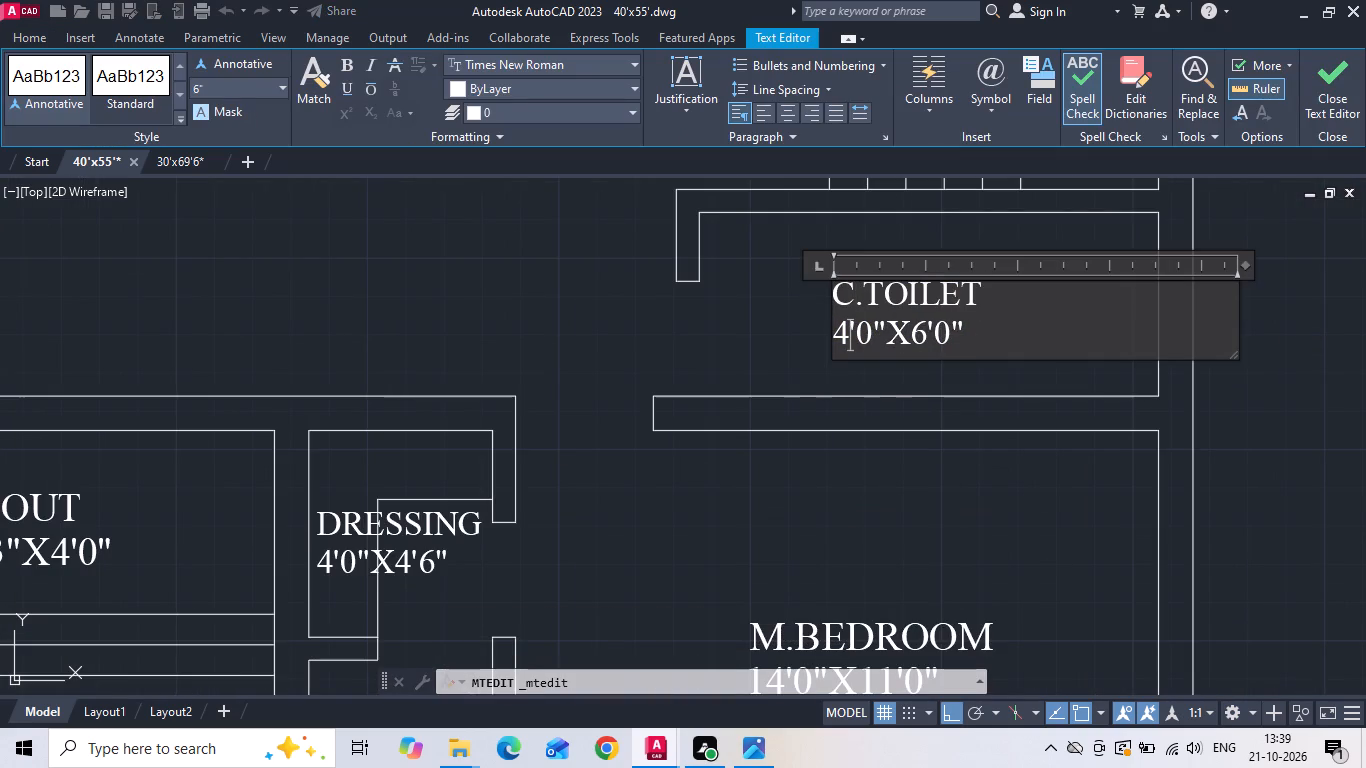
key(BackSpace)
text(10)
click(943, 341)
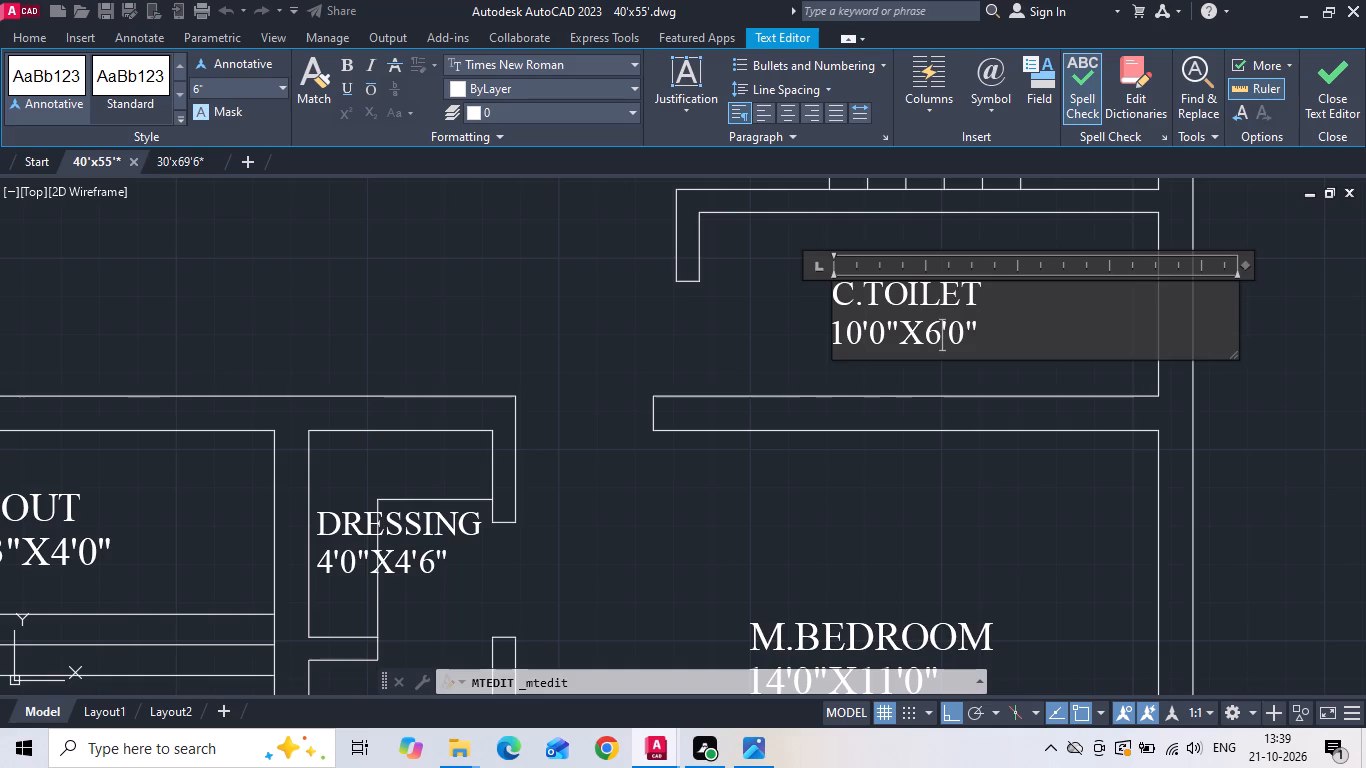
key(BackSpace)
key(4)
click(895, 505)
Move the C.TOILET label slightly north within its room.
click(914, 347)
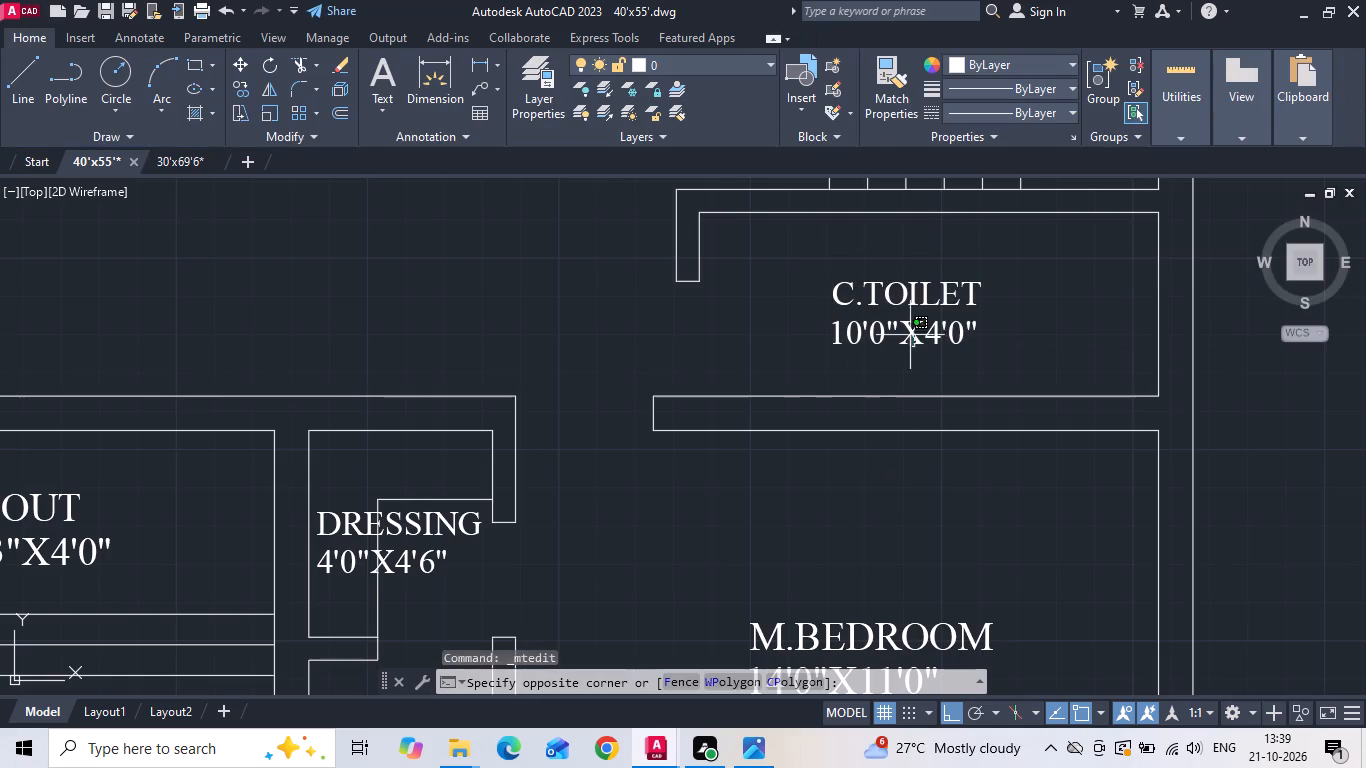
click(879, 275)
right_click(876, 274)
click(899, 373)
click(890, 540)
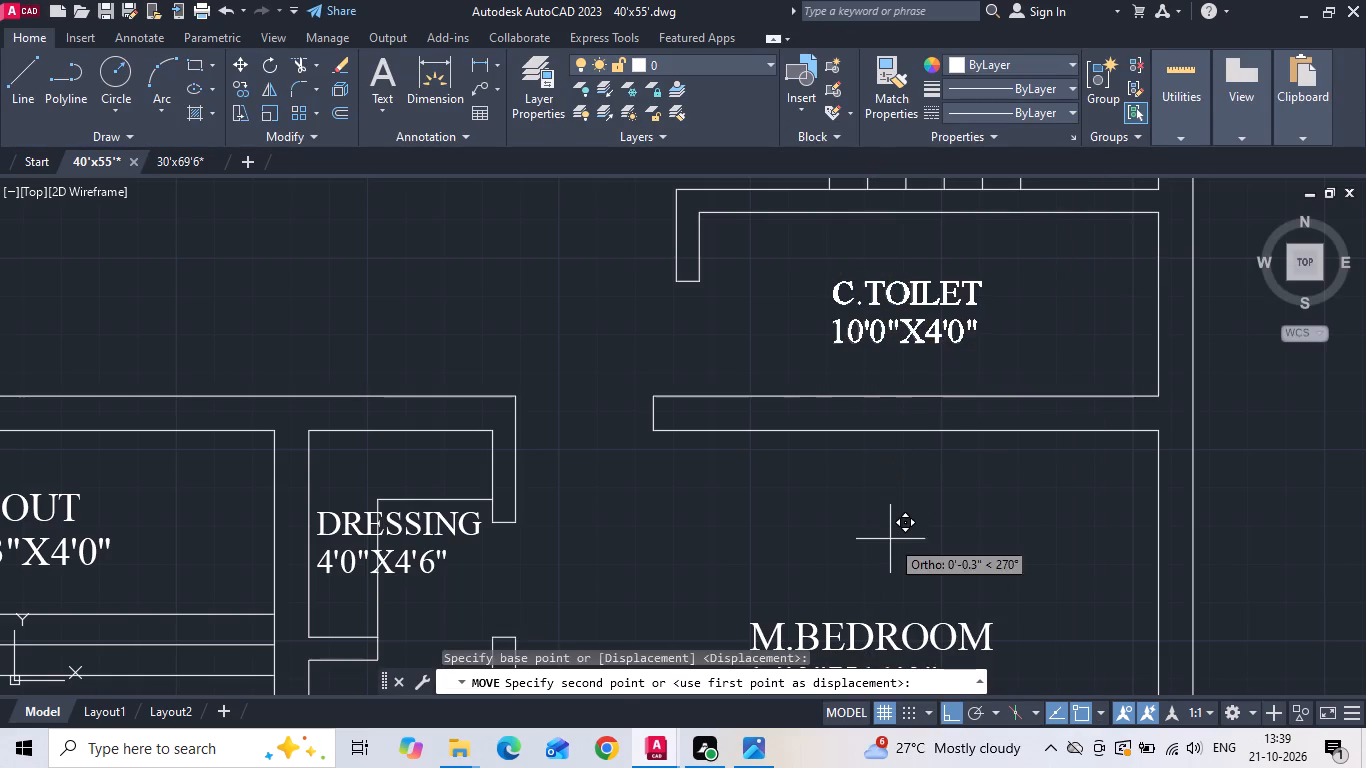
click(890, 522)
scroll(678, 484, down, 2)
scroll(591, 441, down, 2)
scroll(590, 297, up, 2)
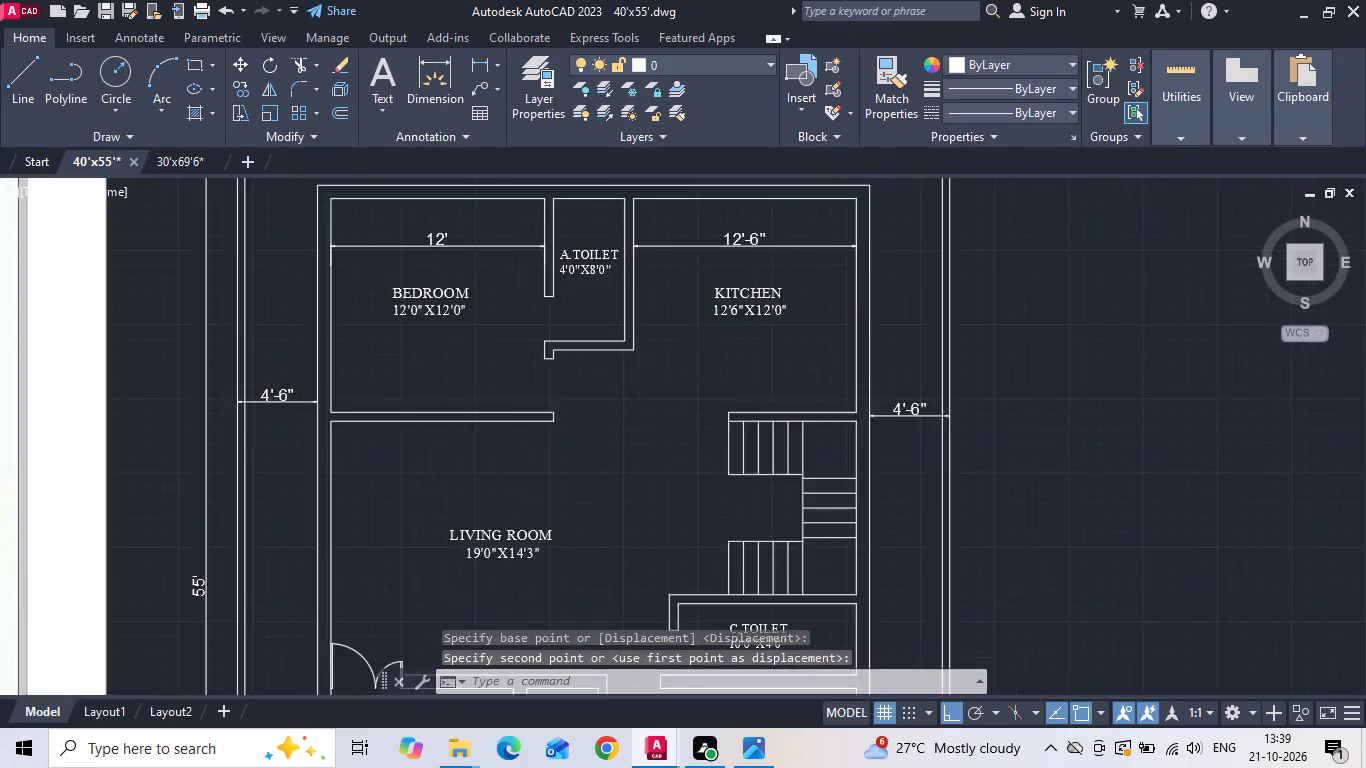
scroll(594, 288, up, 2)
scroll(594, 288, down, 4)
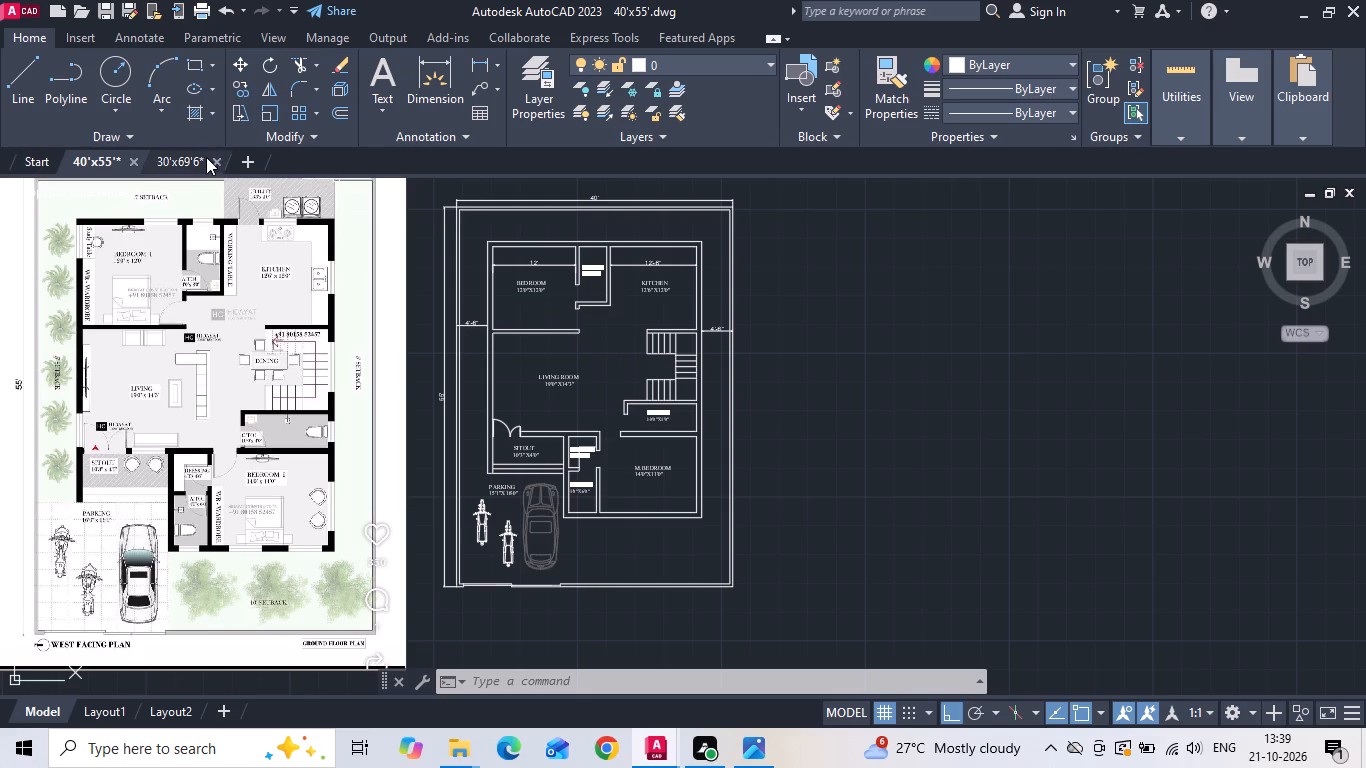
Copy the M.BEDROOM's south and west windows, its door, and the A. TOILET's window, door, WC, washbasin and tap from the 30'x69'6" ground floor plan.
click(174, 157)
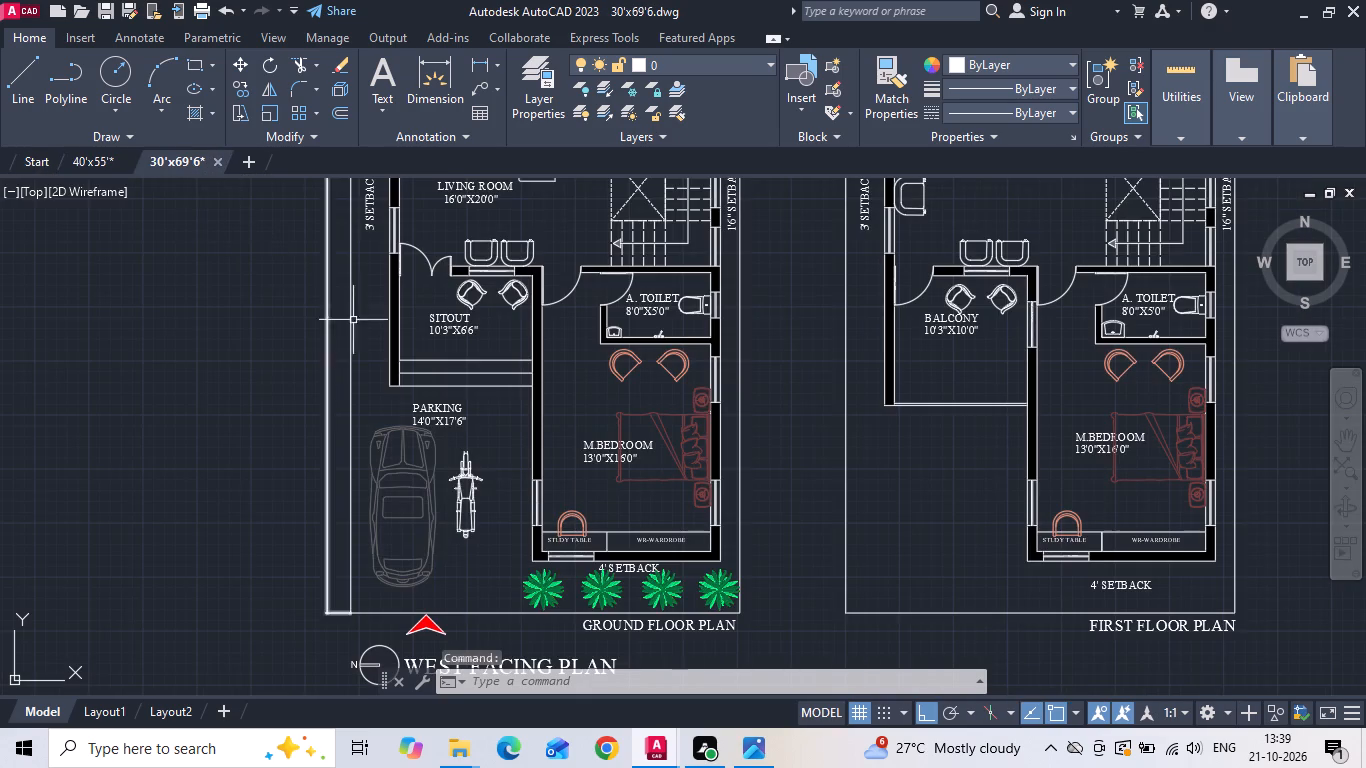
scroll(583, 577, up, 3)
scroll(446, 530, up, 1)
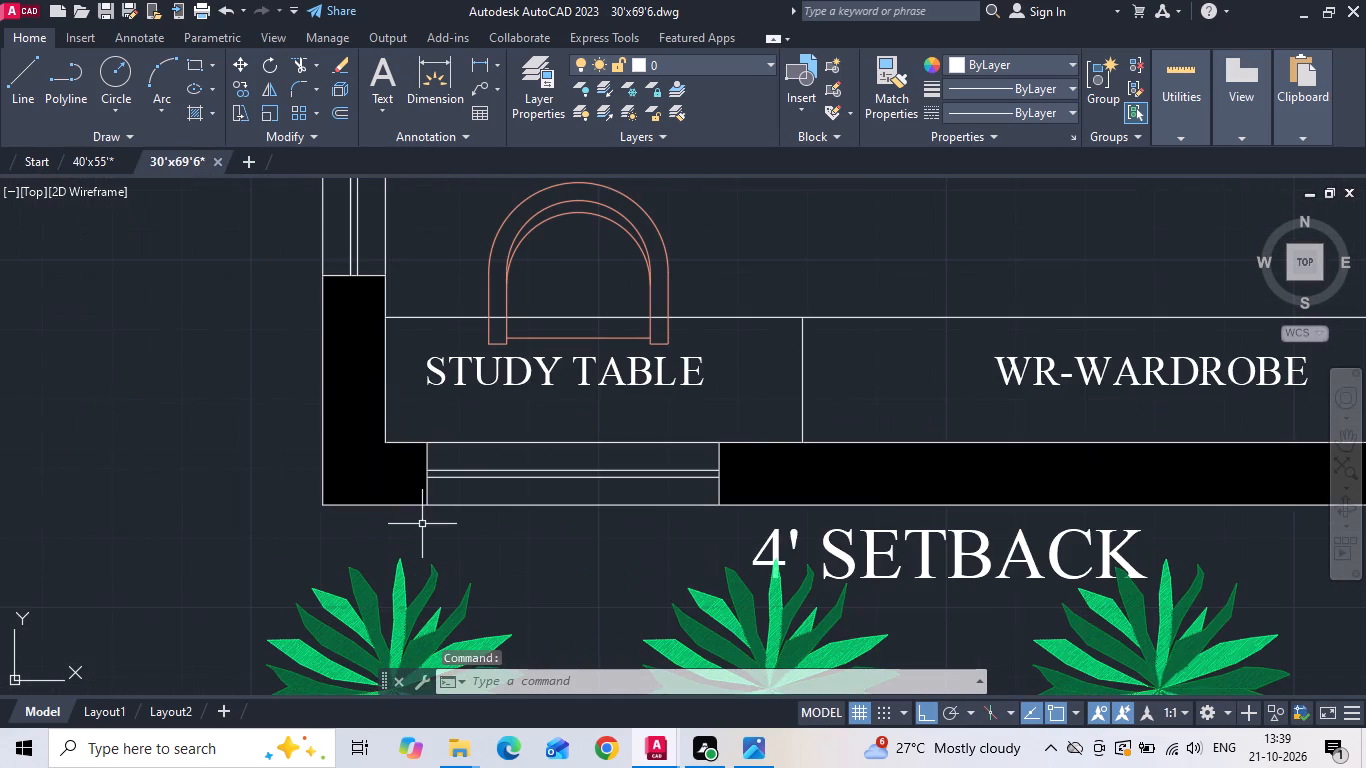
click(422, 524)
click(736, 420)
scroll(502, 549, down, 1)
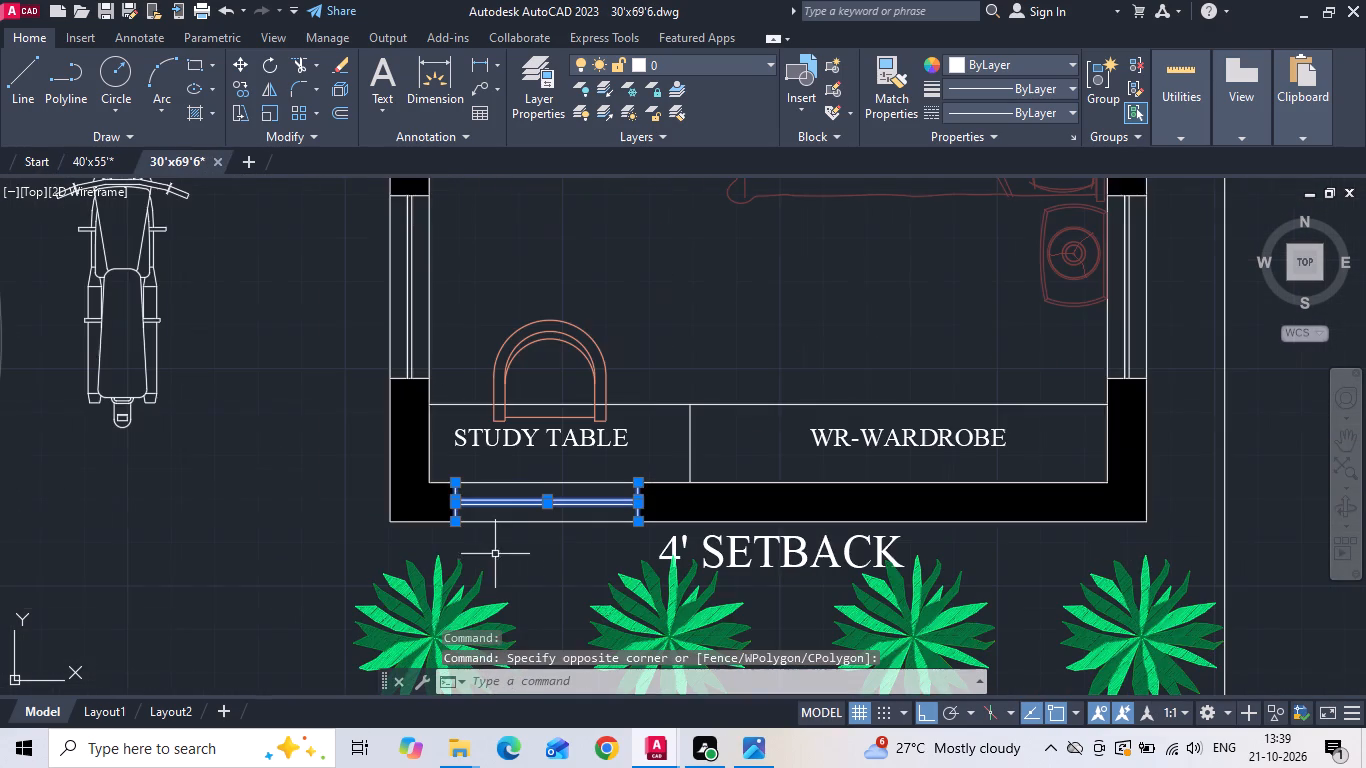
drag(350, 396, 369, 378)
click(482, 177)
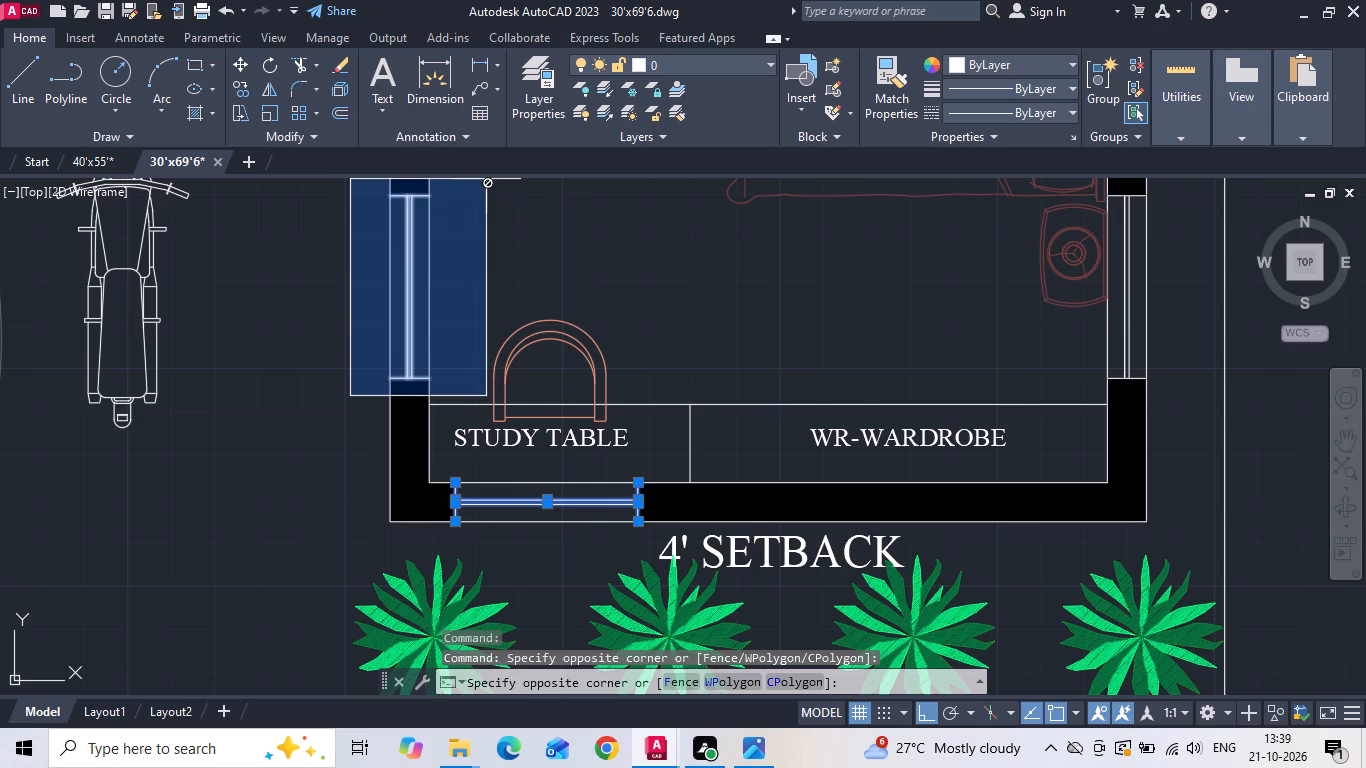
click(470, 178)
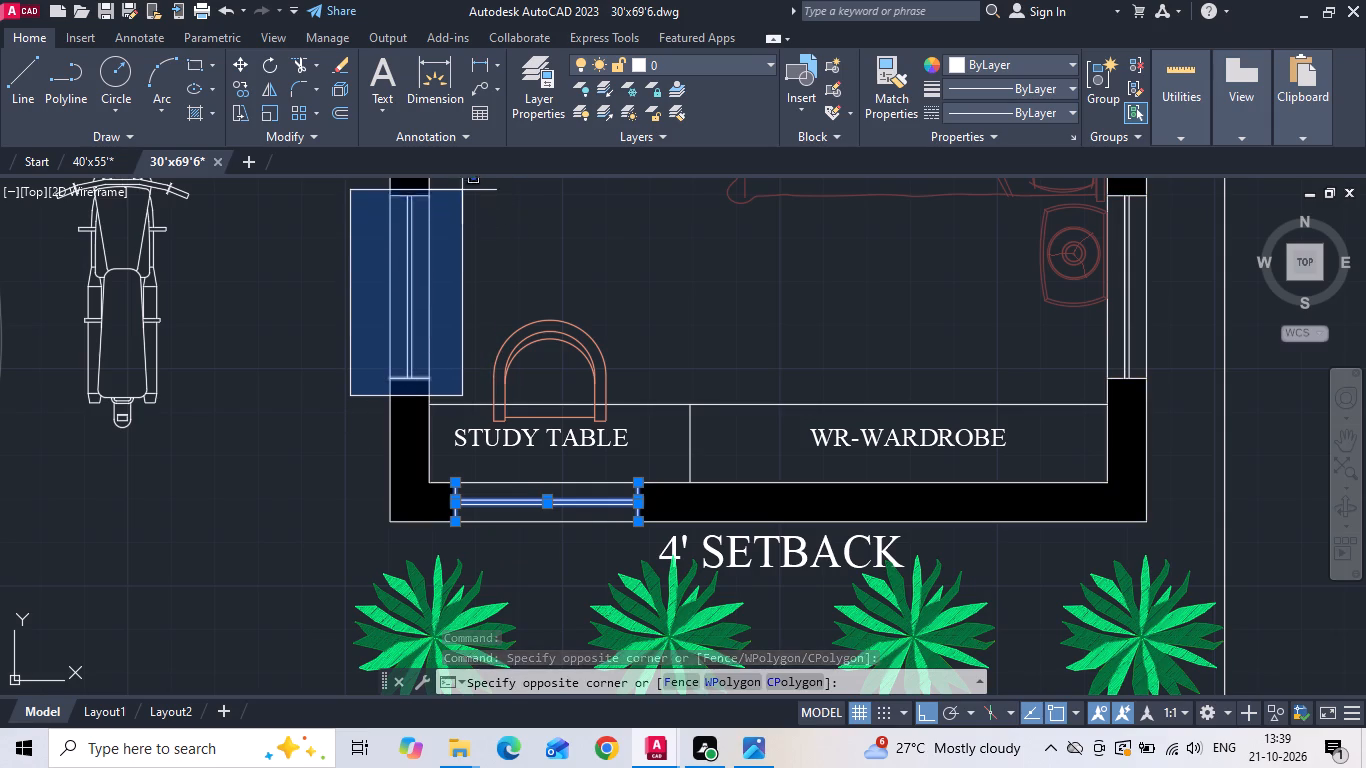
click(463, 186)
scroll(473, 277, down, 3)
scroll(498, 395, down, 2)
scroll(530, 300, up, 3)
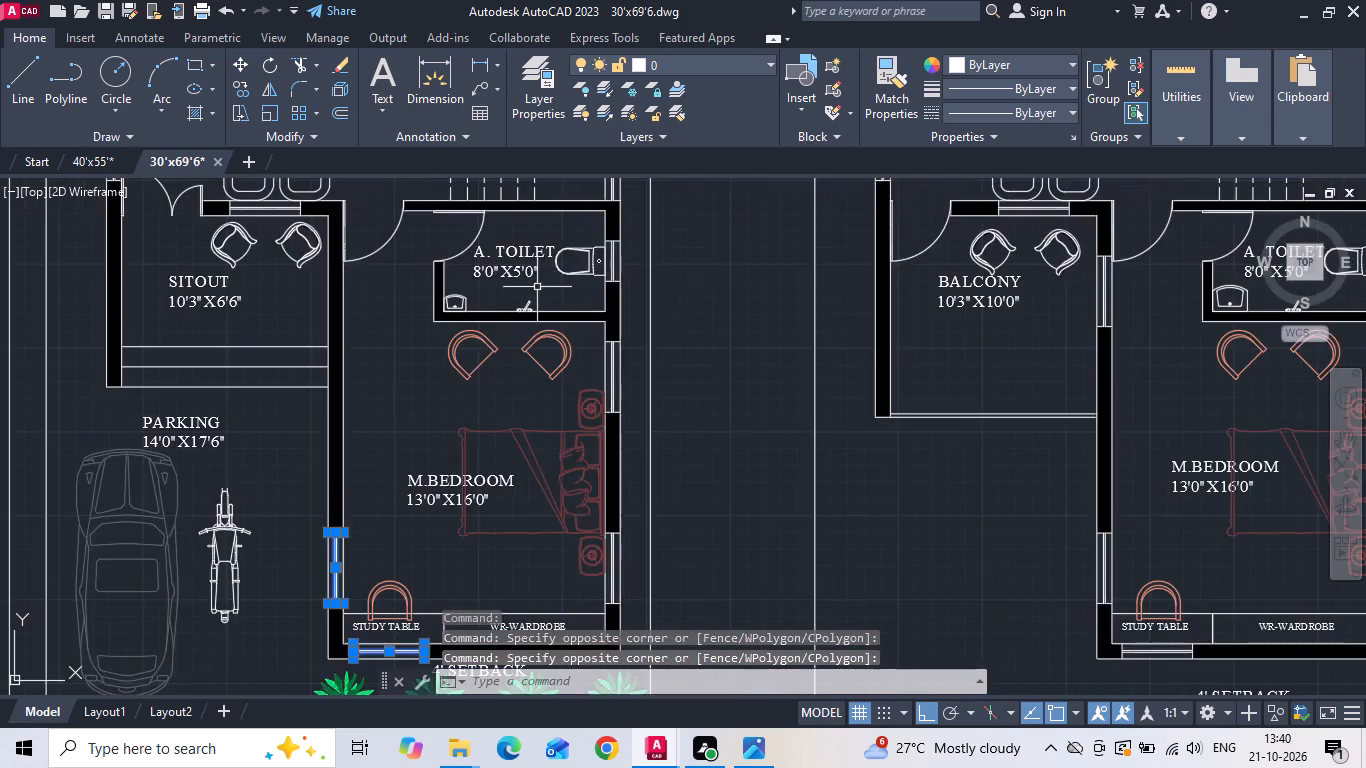
scroll(583, 260, up, 2)
drag(591, 189, 600, 202)
click(721, 347)
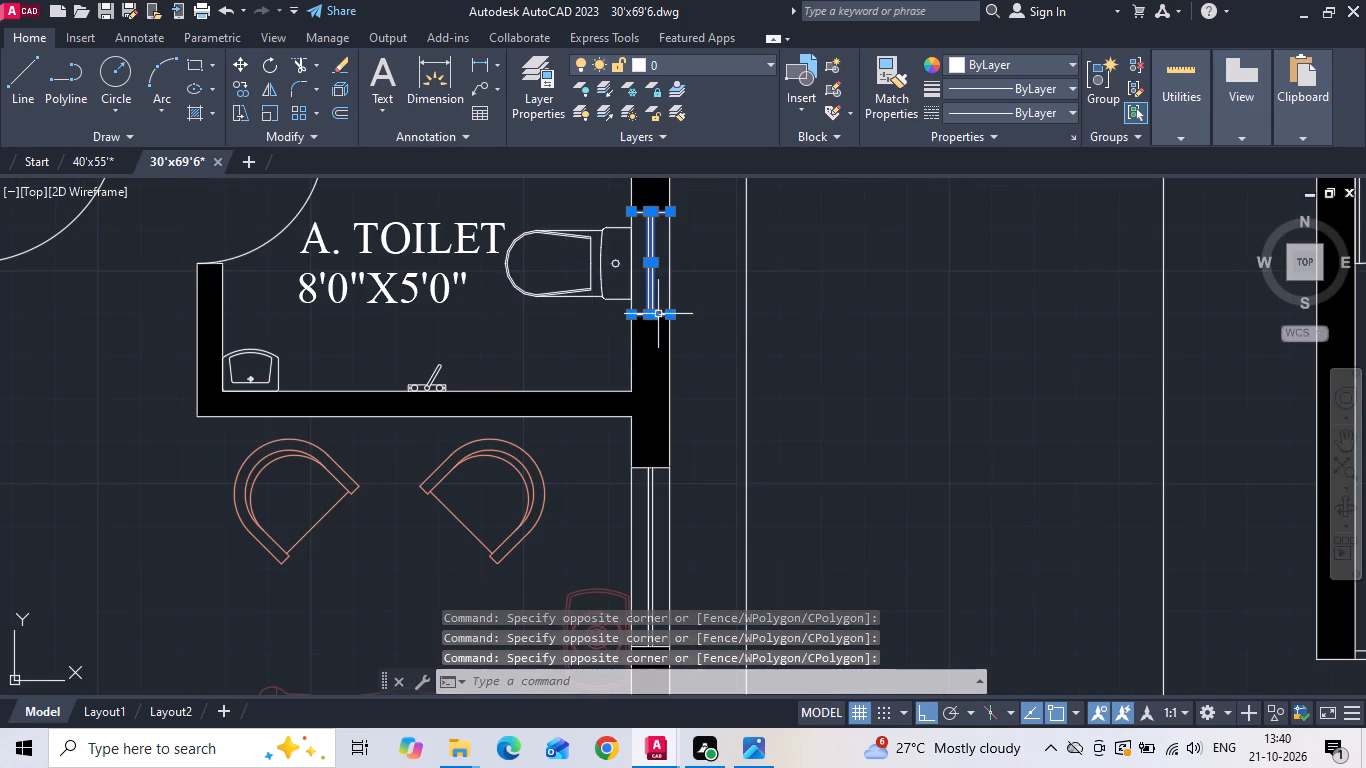
click(600, 286)
drag(519, 338, 499, 353)
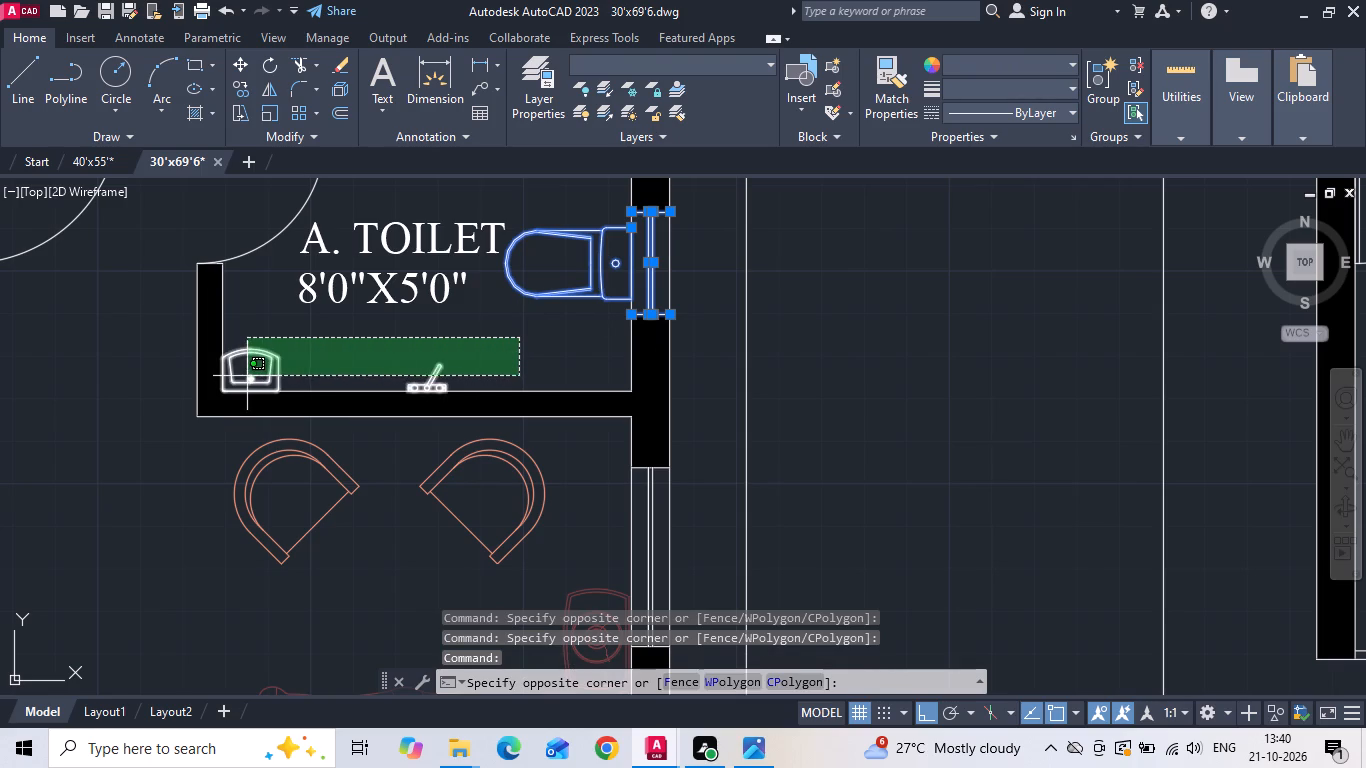
click(247, 374)
click(261, 284)
click(246, 211)
scroll(438, 433, down, 2)
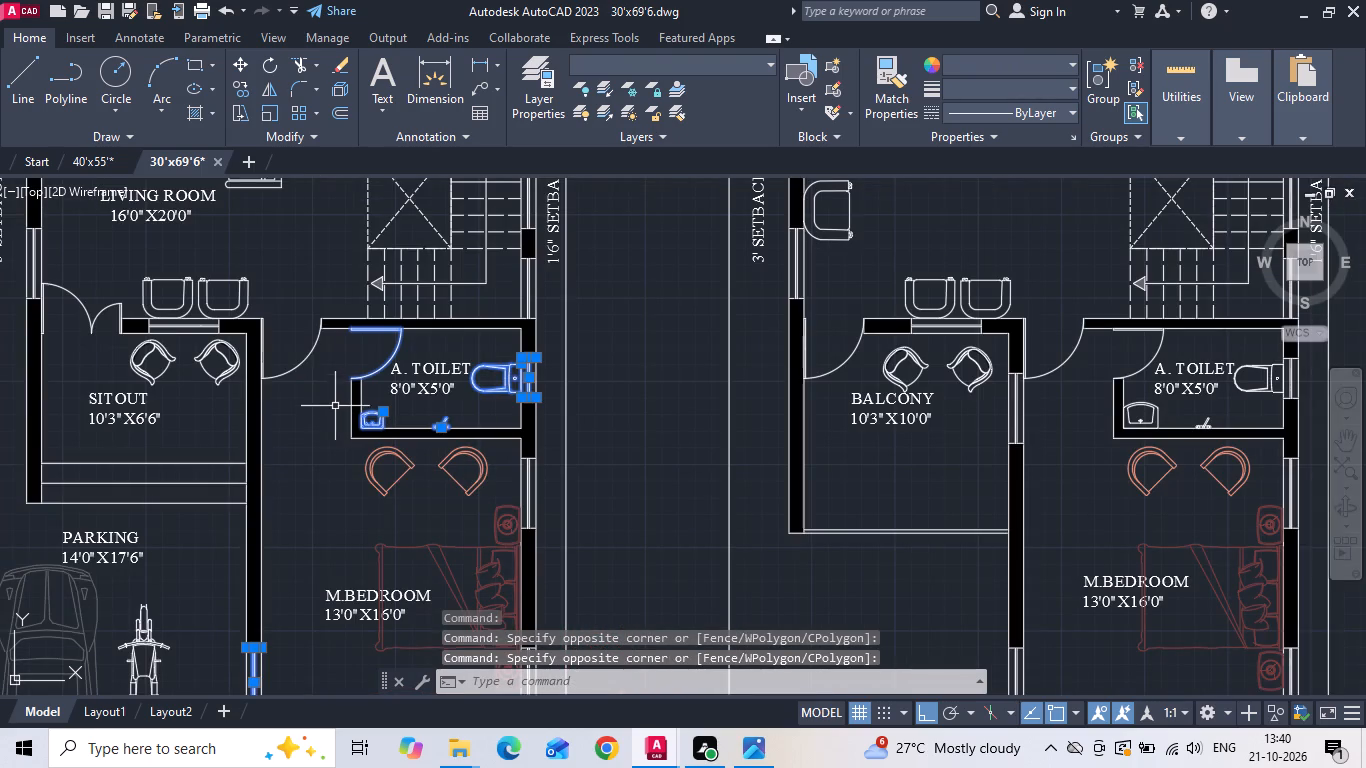
click(306, 360)
middle_drag(315, 471, 335, 540)
scroll(337, 554, down, 1)
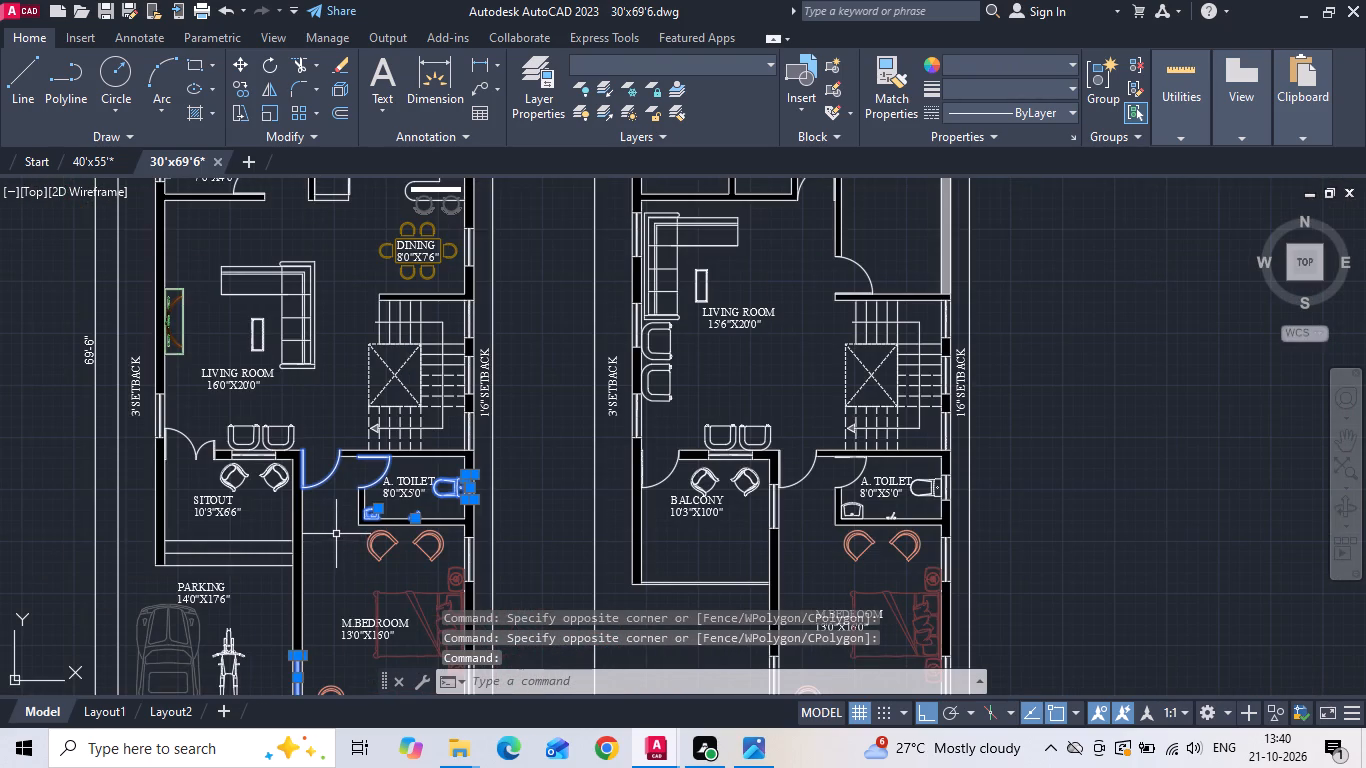
key(ctrl+c)
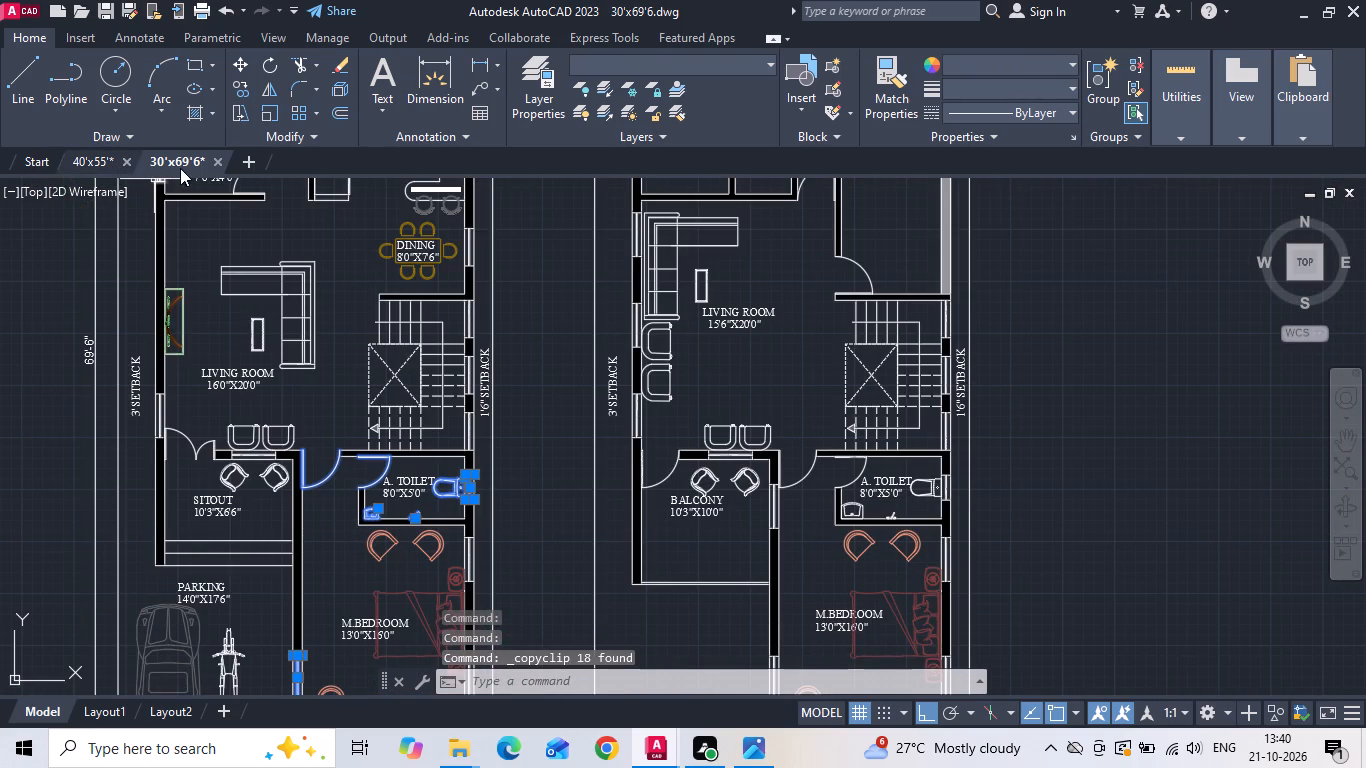
Paste the copied windows, doors and toilet fittings into the 40'x55' drawing, over the M.BEDROOM and south setback area.
click(83, 157)
key(ctrl+v)
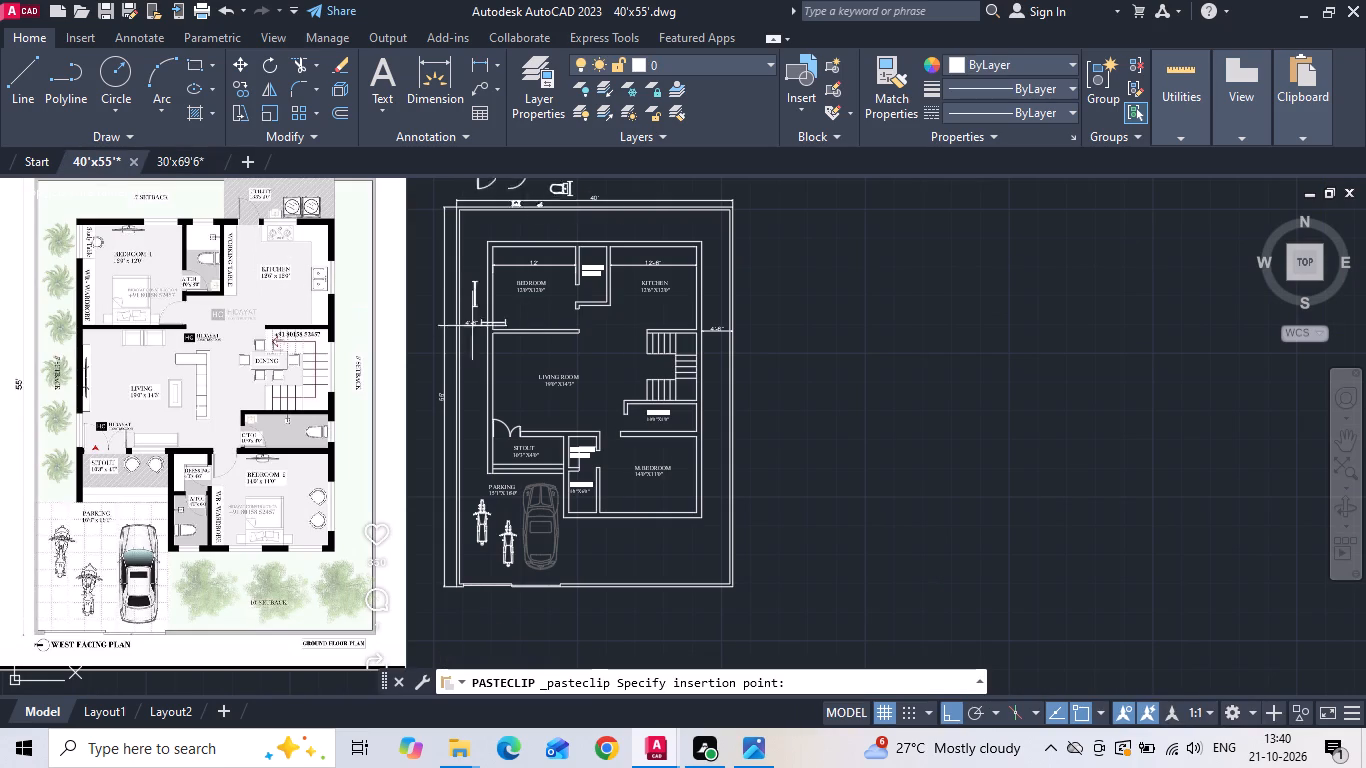
scroll(605, 589, up, 2)
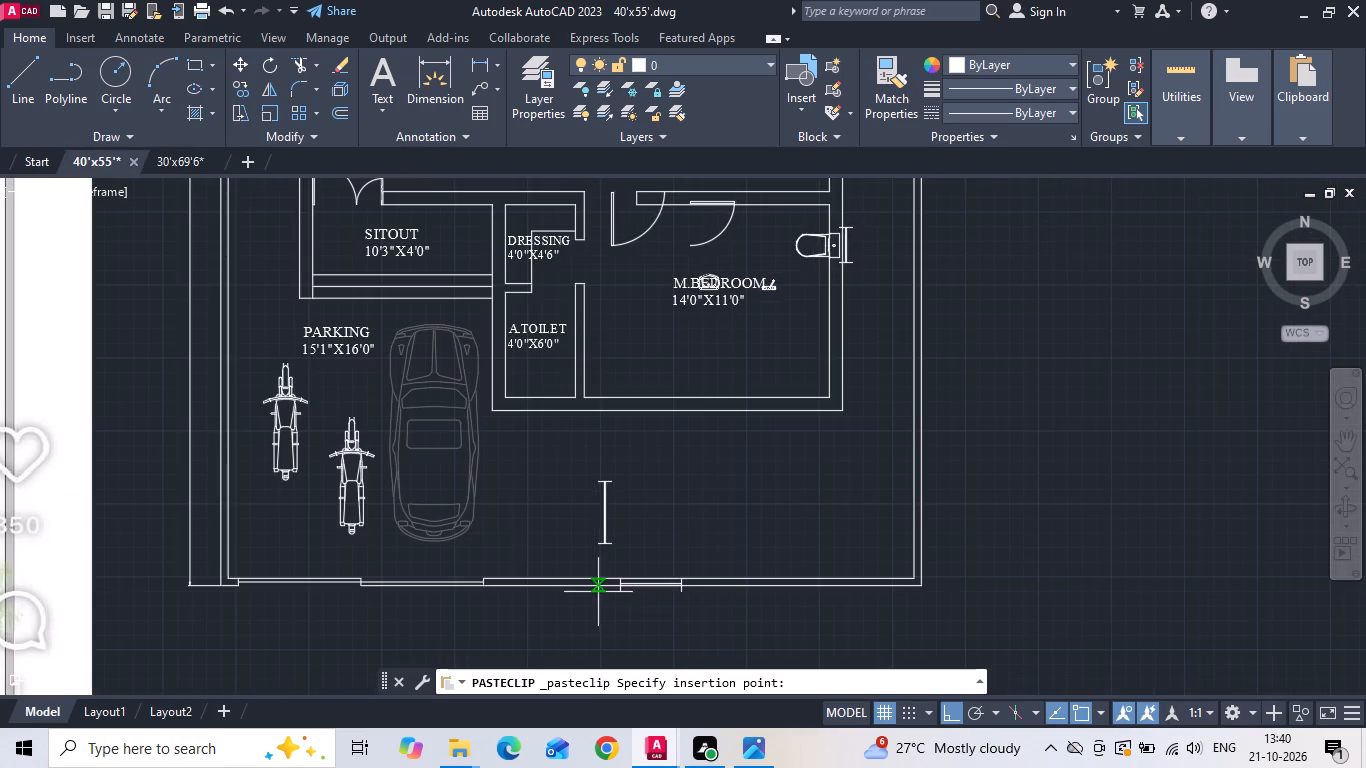
click(584, 600)
middle_drag(575, 297, 598, 452)
scroll(820, 379, up, 2)
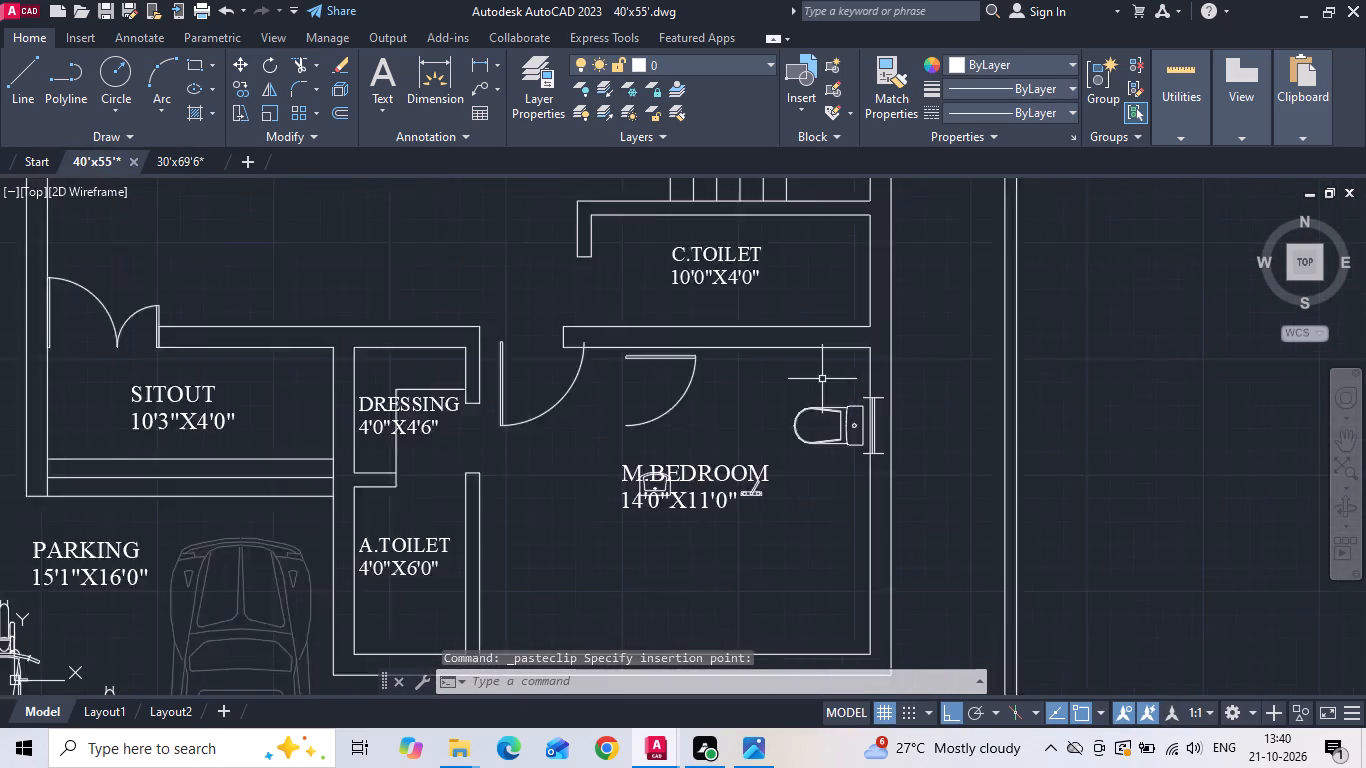
key(Escape)
Move the pasted toilet window, WC, washbasin and tap straight north from M.BEDROOM into C.TOILET.
drag(790, 361, 814, 414)
click(947, 531)
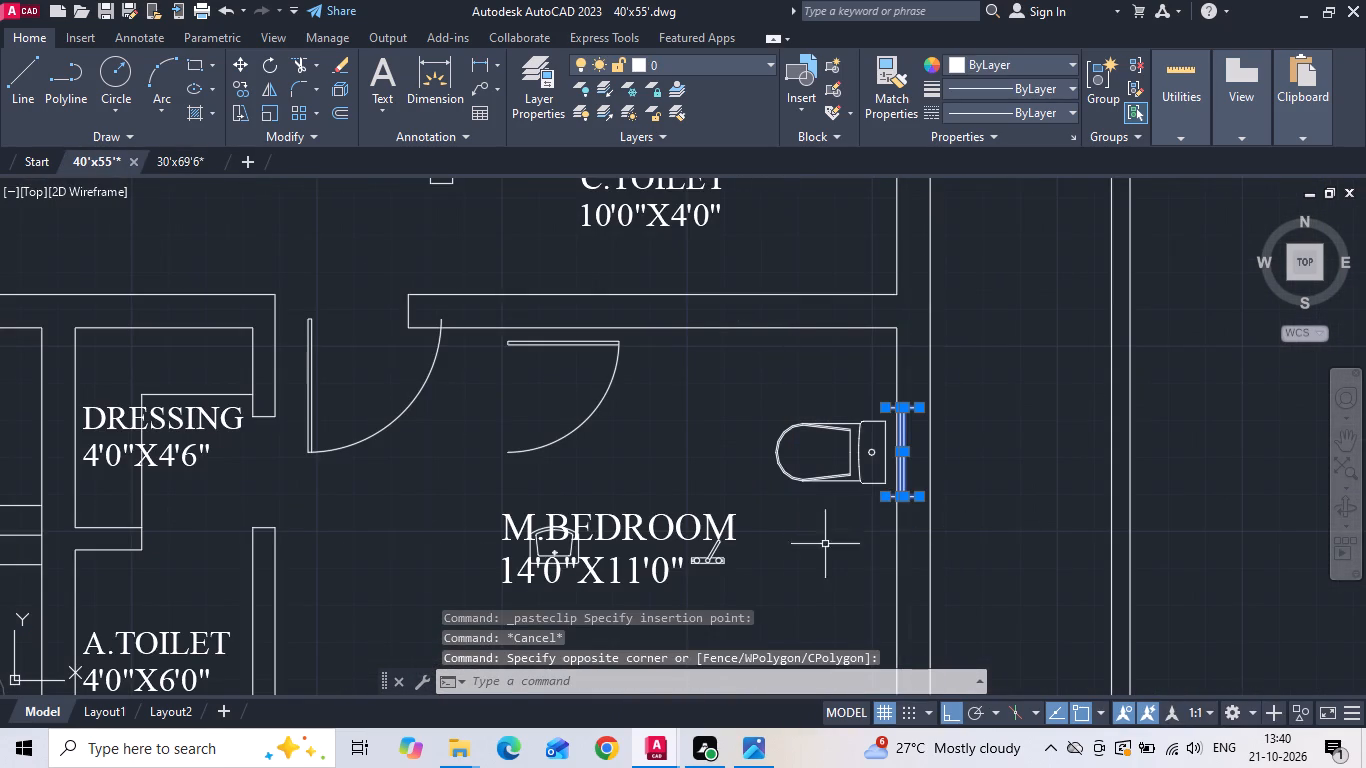
click(794, 491)
click(746, 401)
click(716, 562)
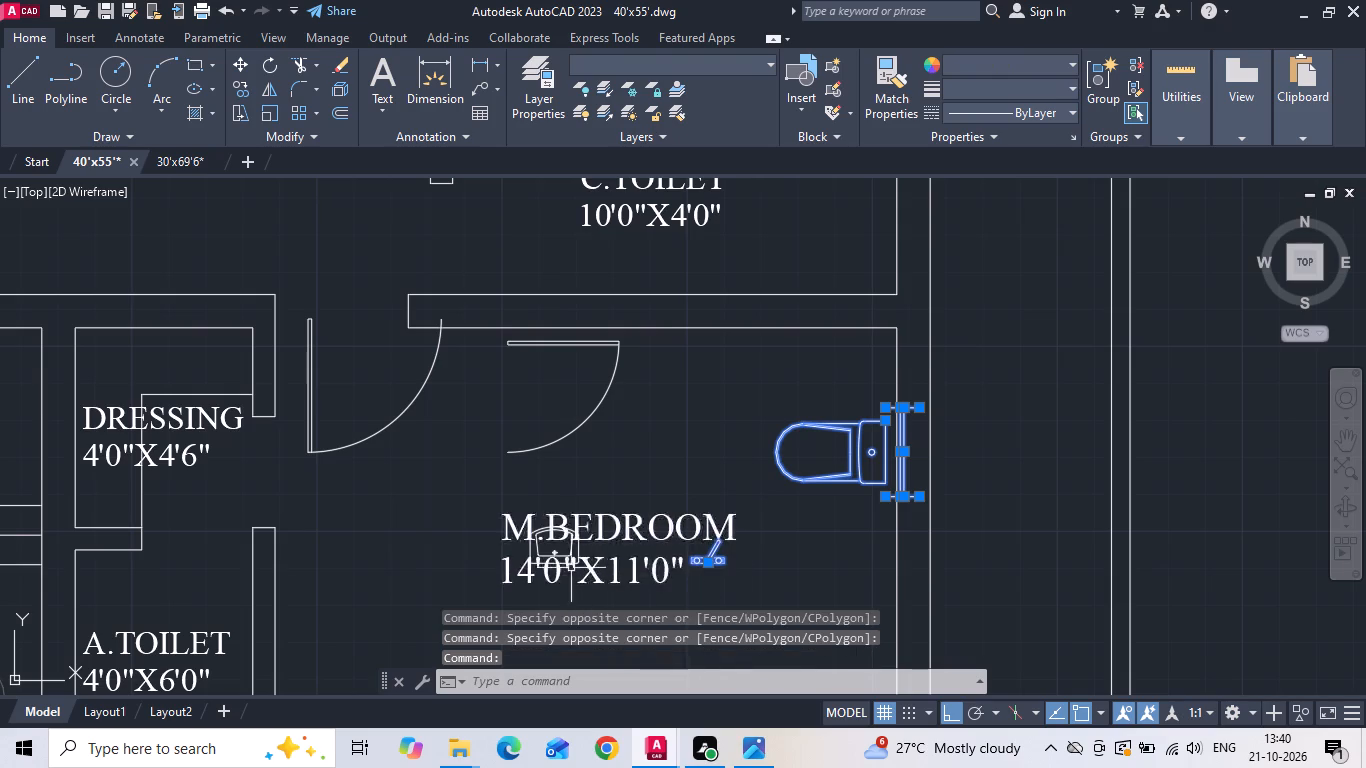
click(563, 558)
right_click(584, 429)
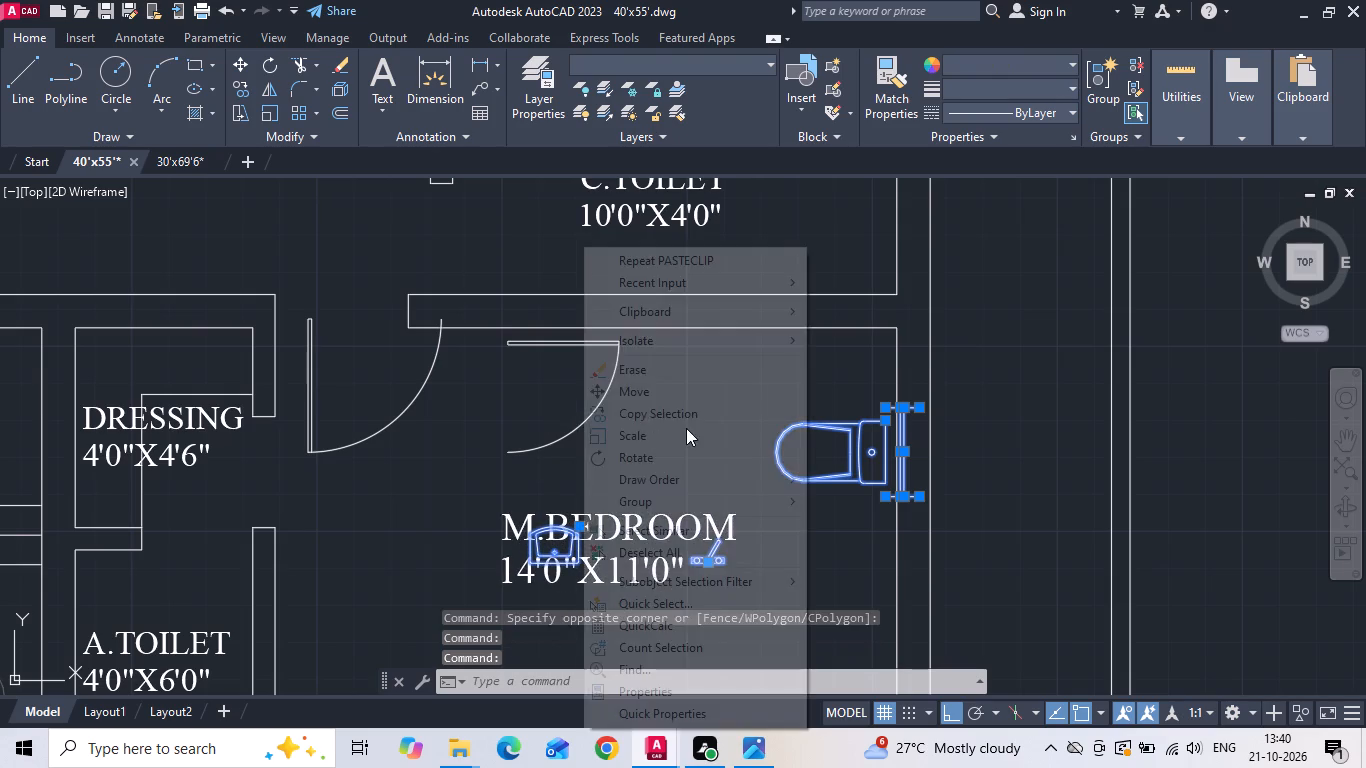
click(690, 395)
drag(859, 451, 862, 405)
middle_drag(845, 295, 843, 481)
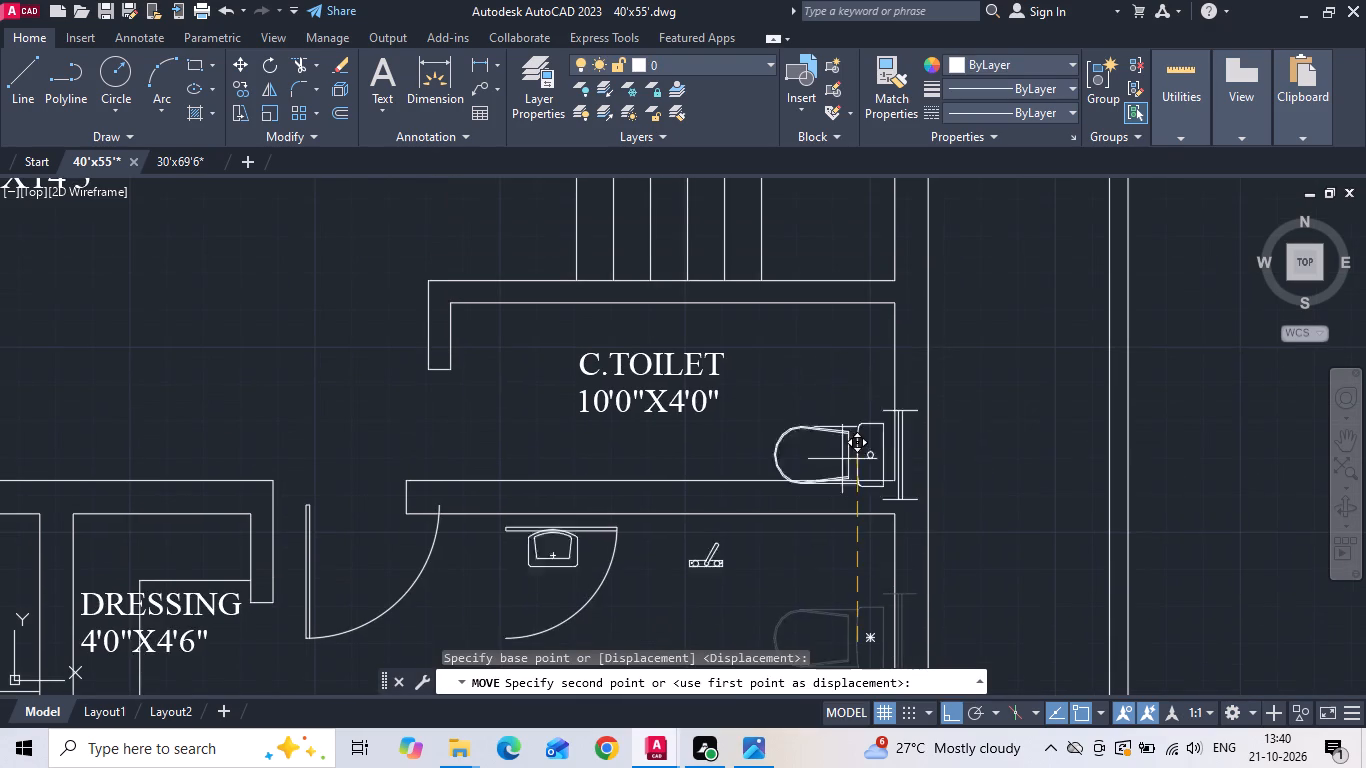
click(858, 368)
key(Escape)
Draw a horizontal guide line from the midpoint of C.TOILET's inner east wall face eastward past the outer wall.
scroll(890, 337, up, 2)
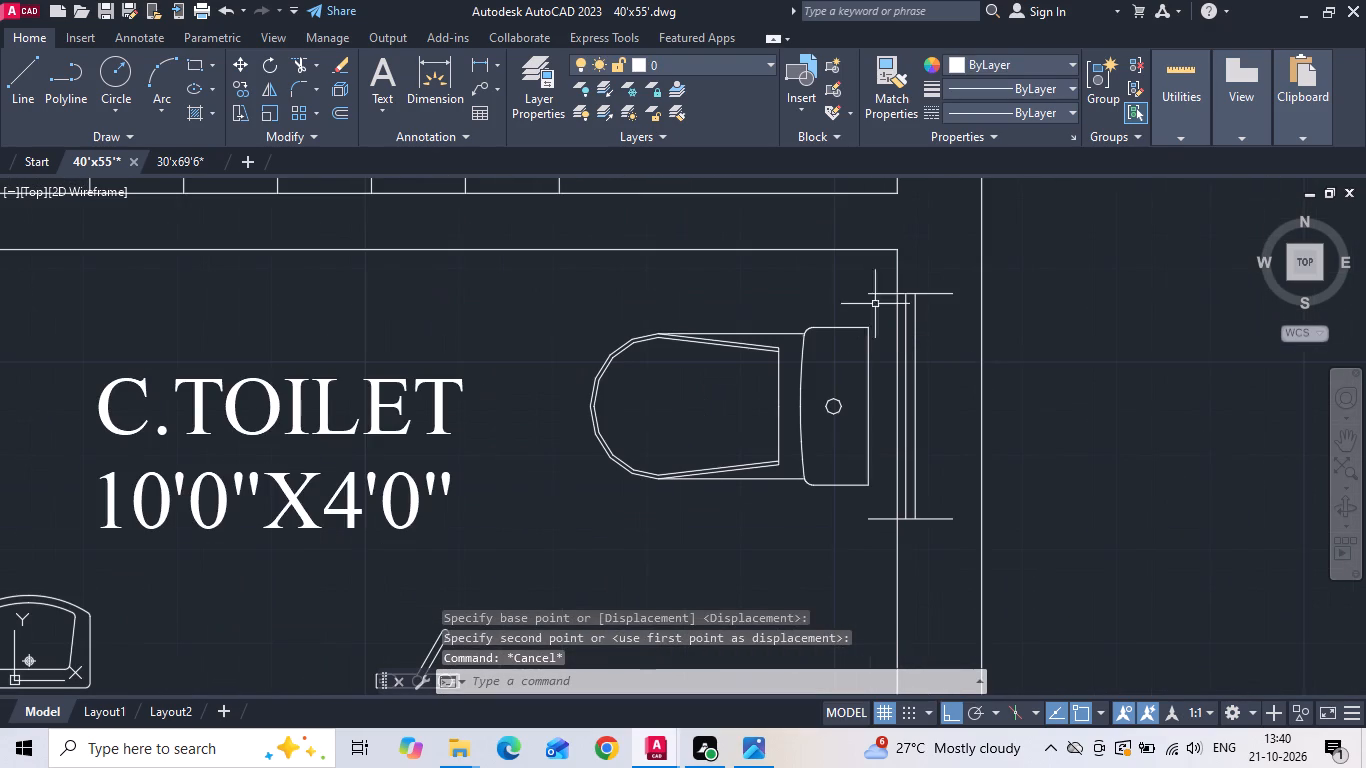
key(l)
key(space)
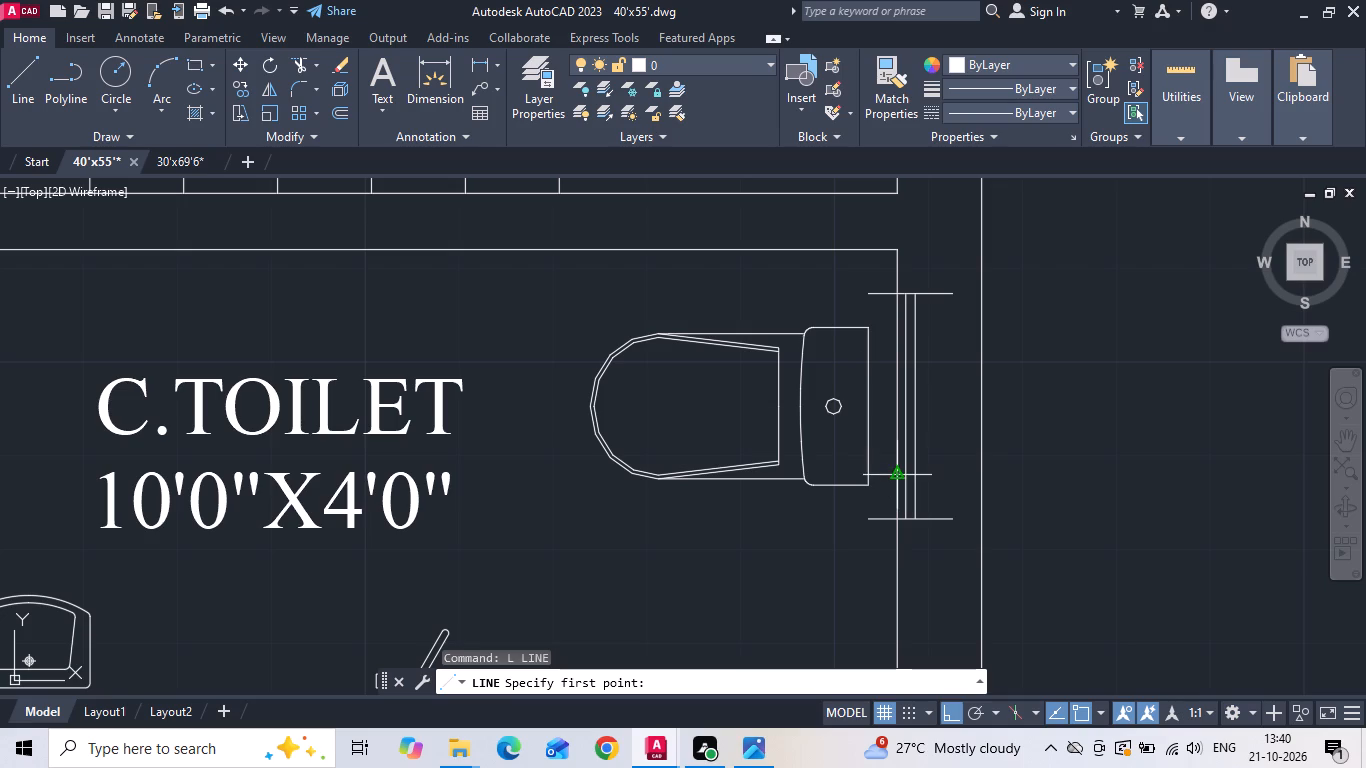
drag(894, 482, 929, 488)
click(1069, 460)
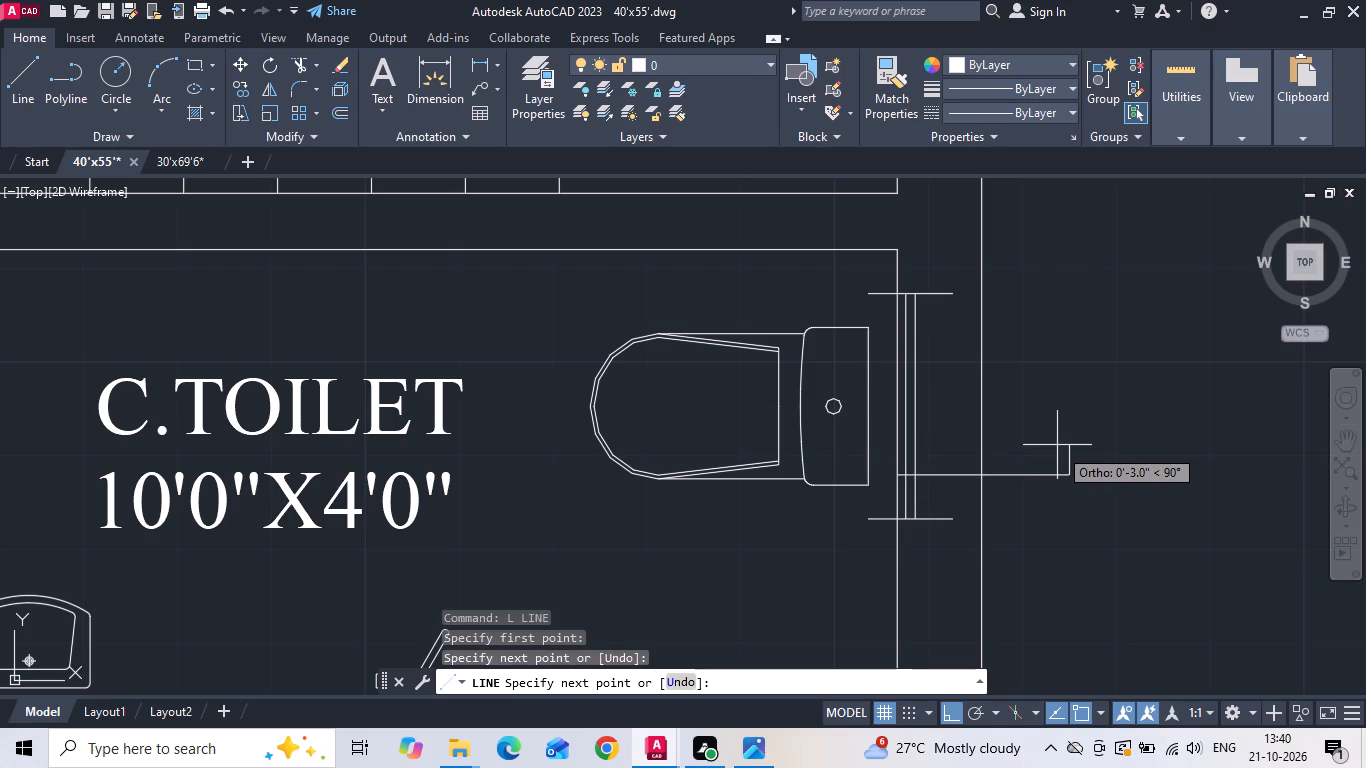
key(o)
key(space)
key(1)
key(2)
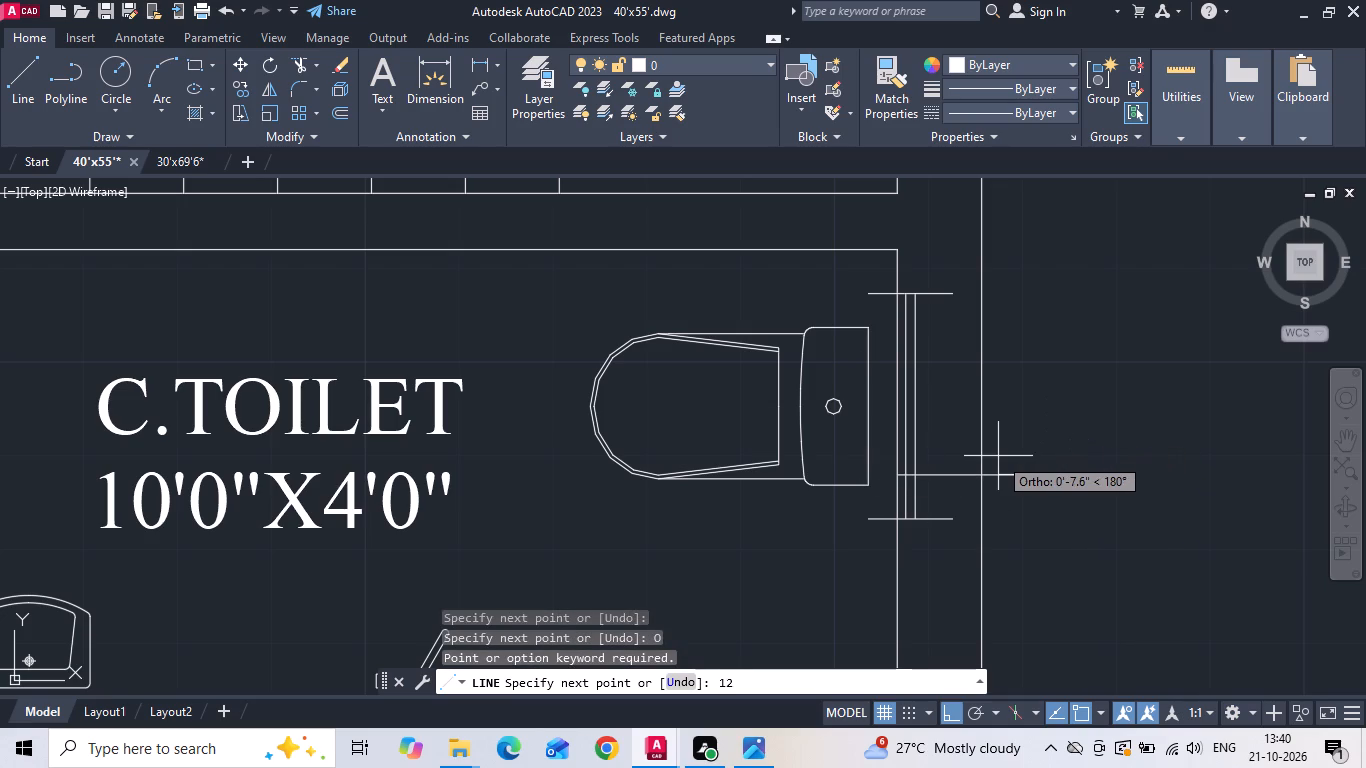
key(space)
key(Escape)
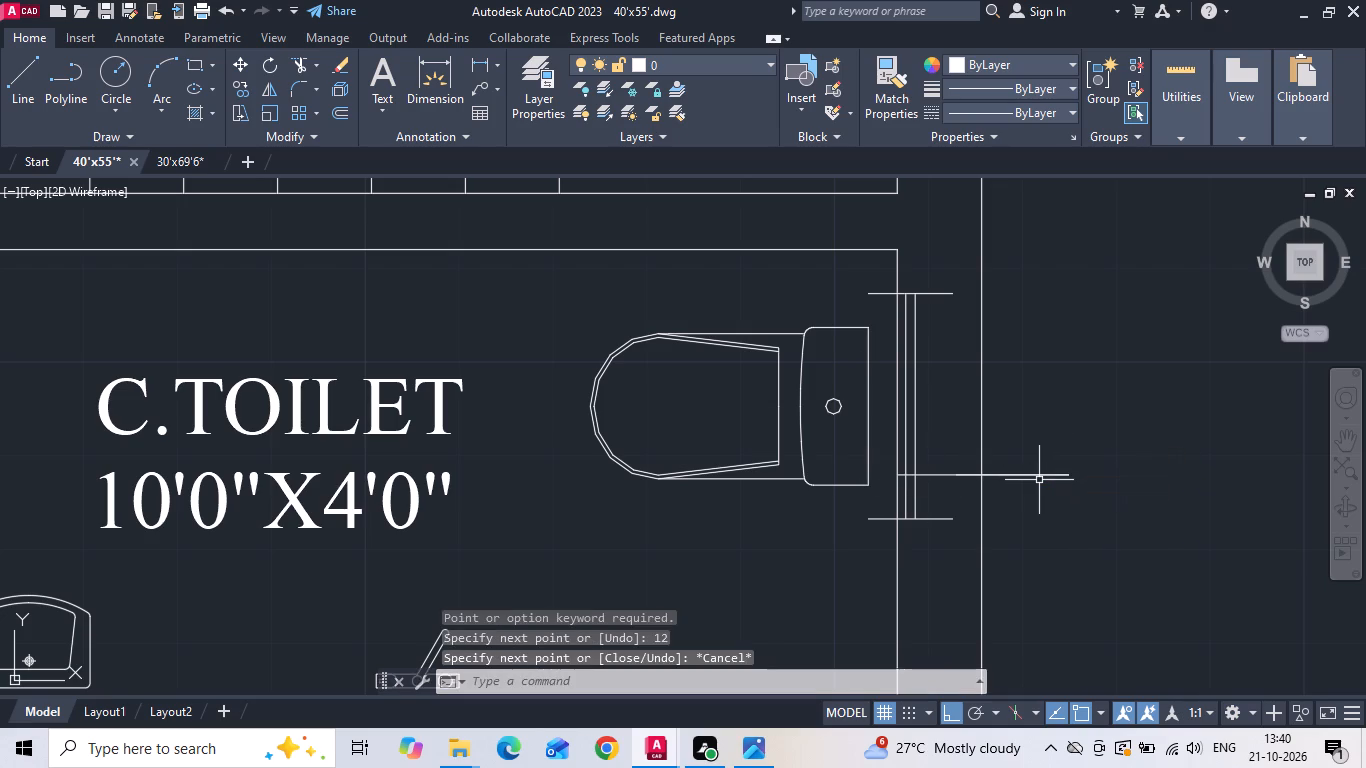
key(space)
key(Escape)
Offset the guide line at C.TOILET's east wall 12" to the north.
text(O)
key(space)
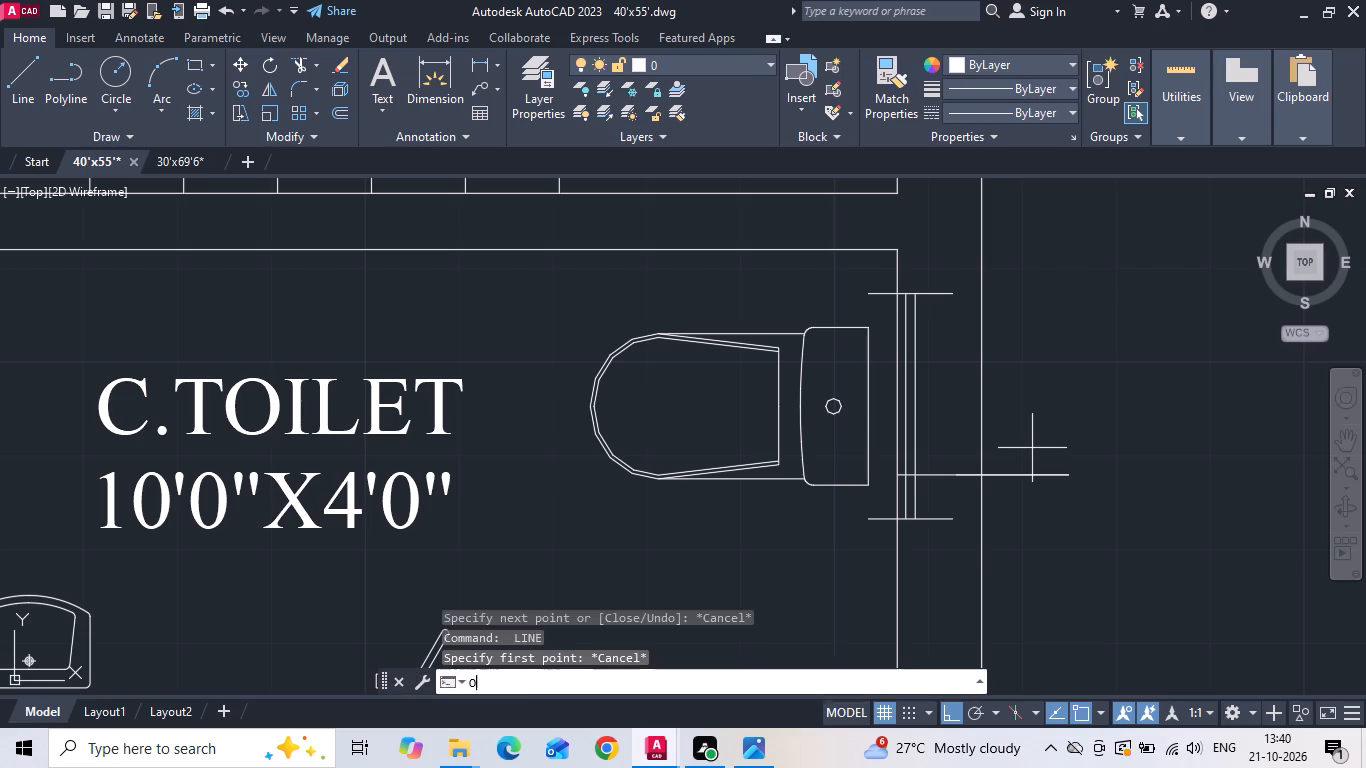
key(1)
text(2)
key(space)
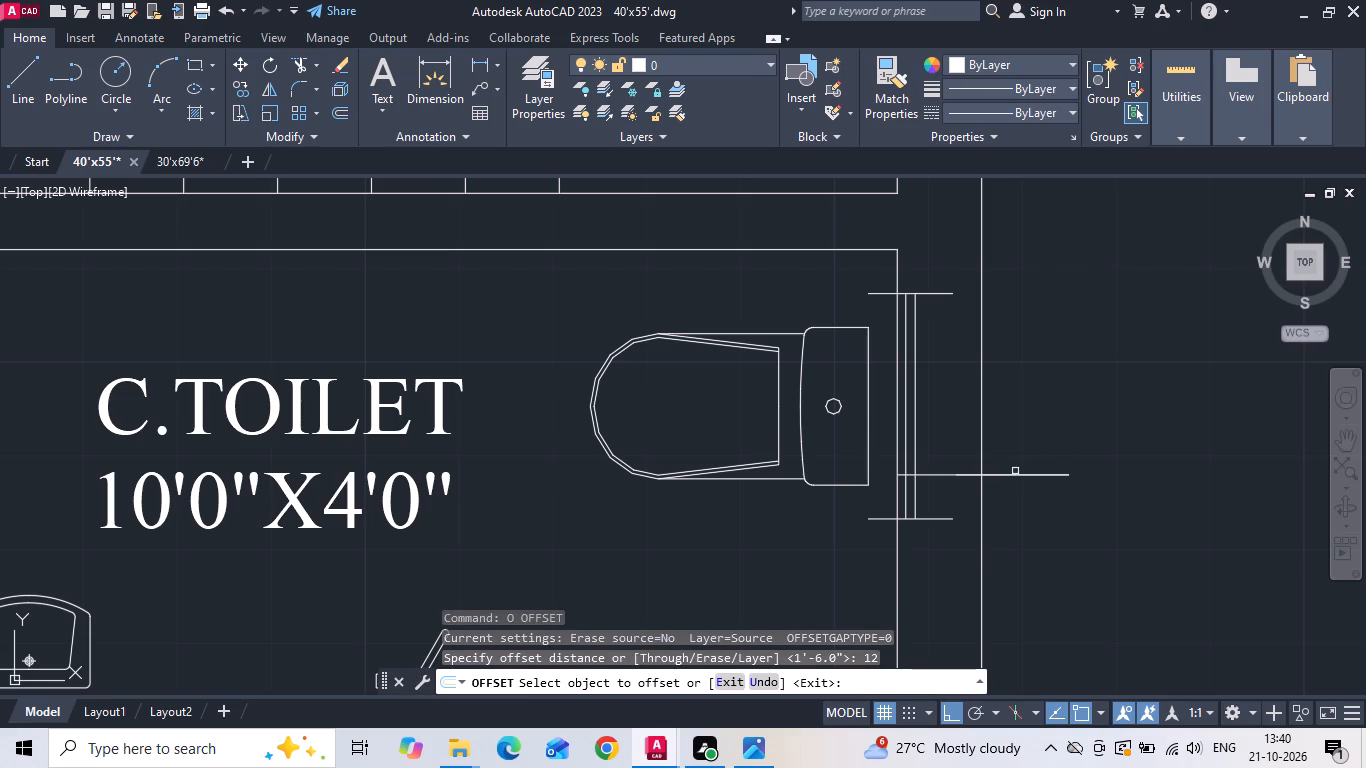
click(938, 474)
click(935, 372)
key(Escape)
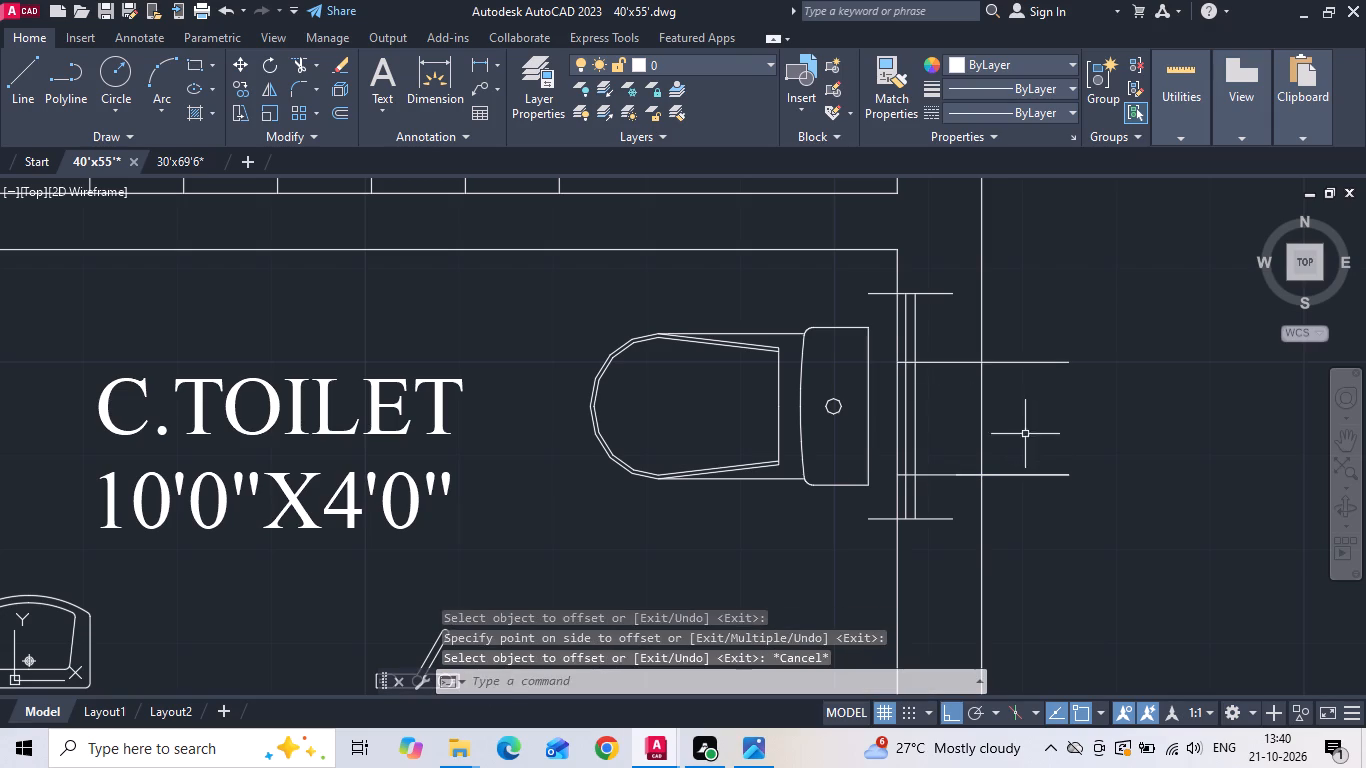
Erase the original guide line and the overlapping extra segment, keeping only the offset line.
drag(1067, 454, 1048, 513)
click(1042, 525)
key(Delete)
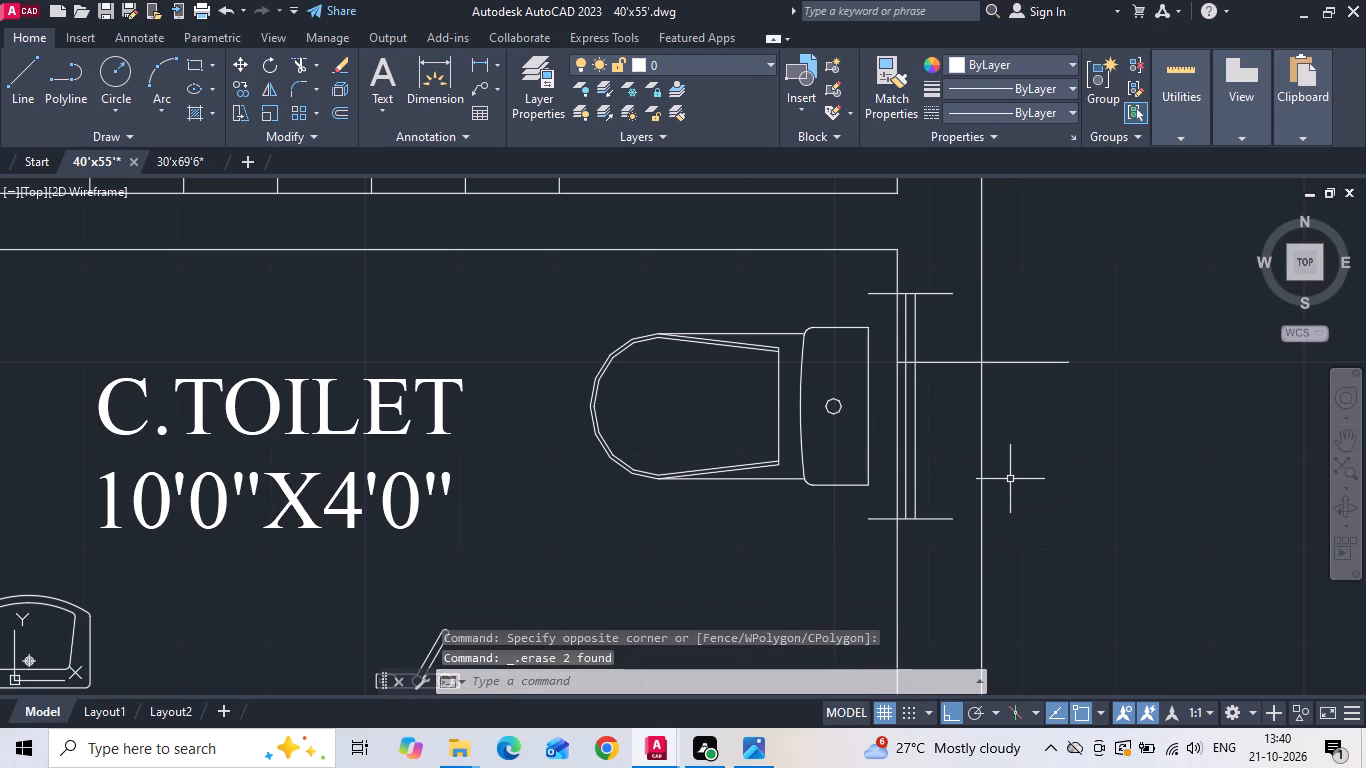
Move the toilet window, WC, washbasin and tap so the window's northwest corner meets the offset guide line on C.TOILET's inner east wall.
drag(859, 281, 885, 340)
click(964, 541)
drag(809, 489, 801, 470)
click(747, 382)
scroll(746, 380, down, 2)
click(671, 477)
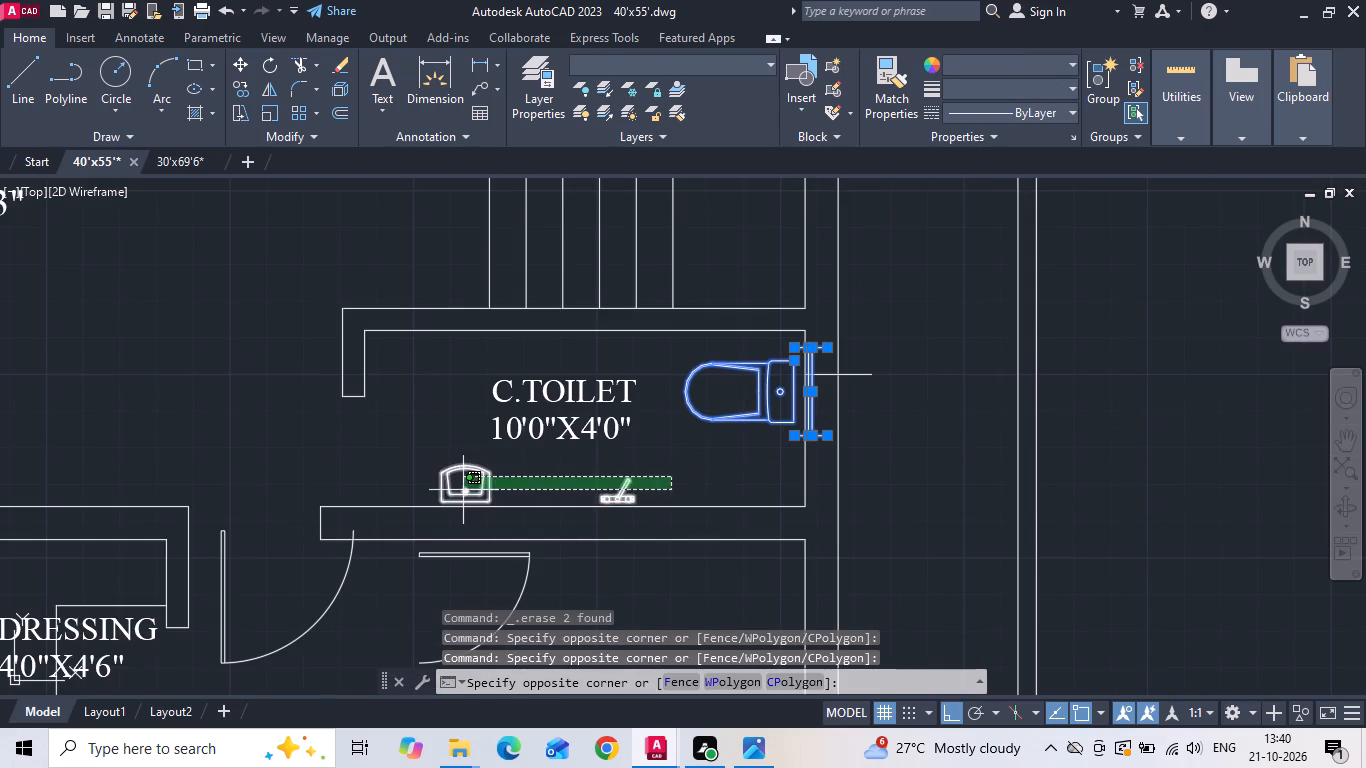
click(462, 490)
right_click(459, 487)
click(551, 149)
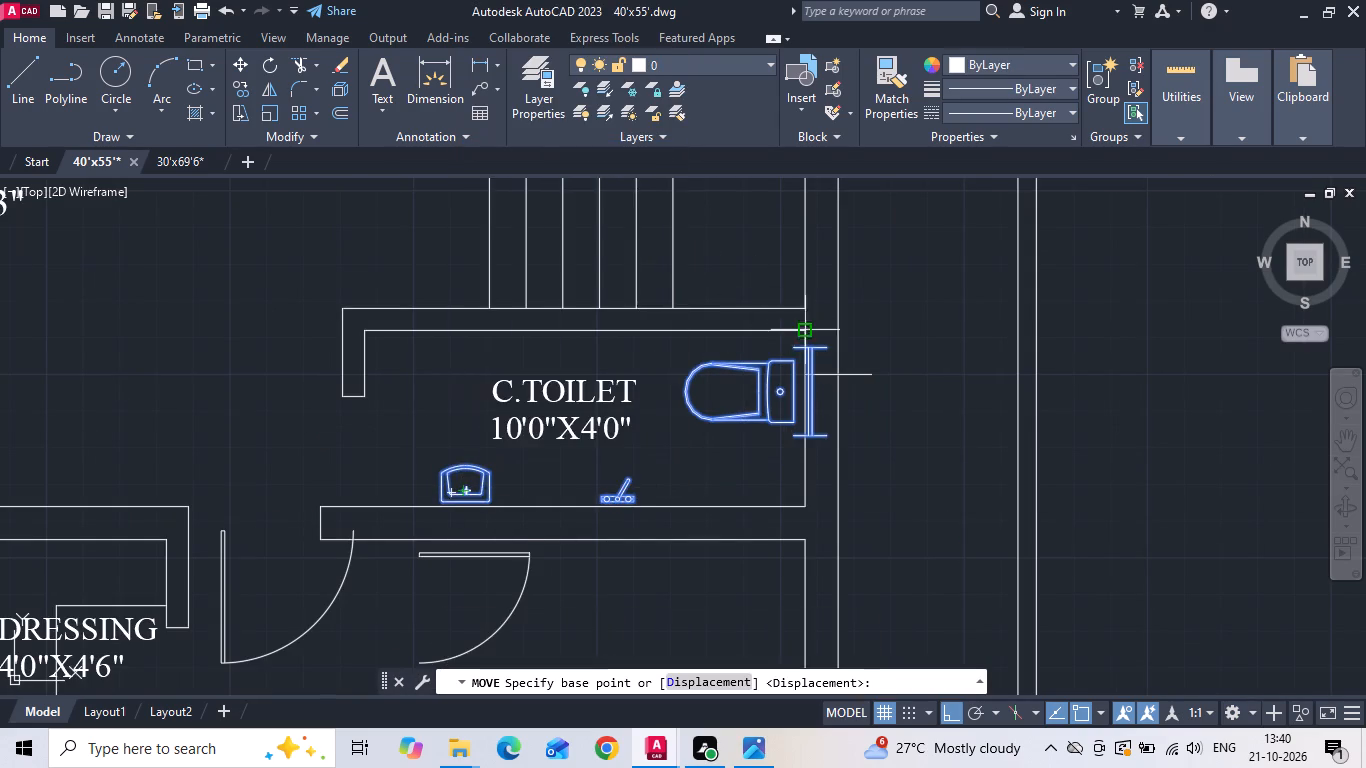
scroll(806, 336, up, 2)
click(768, 359)
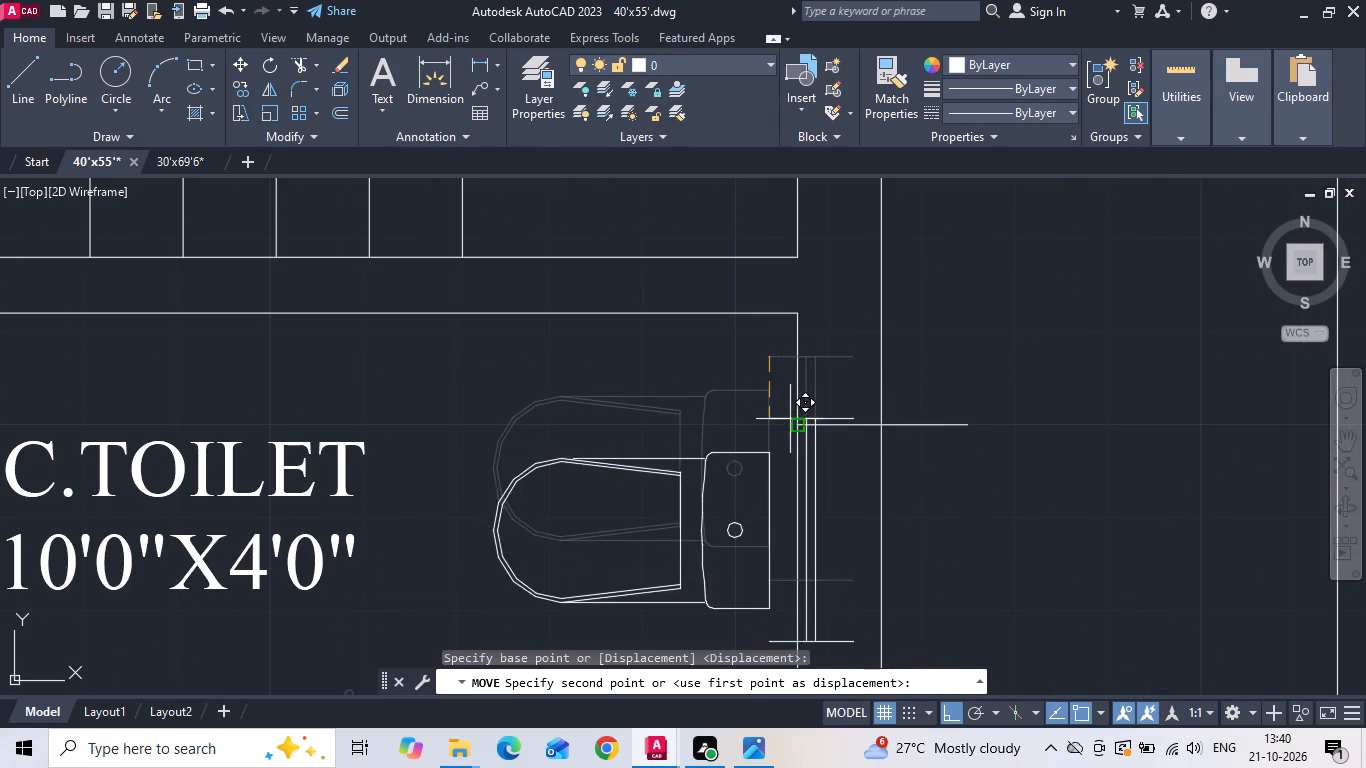
click(796, 428)
Erase the remaining guide line at the north edge of the C.TOILET window.
click(925, 427)
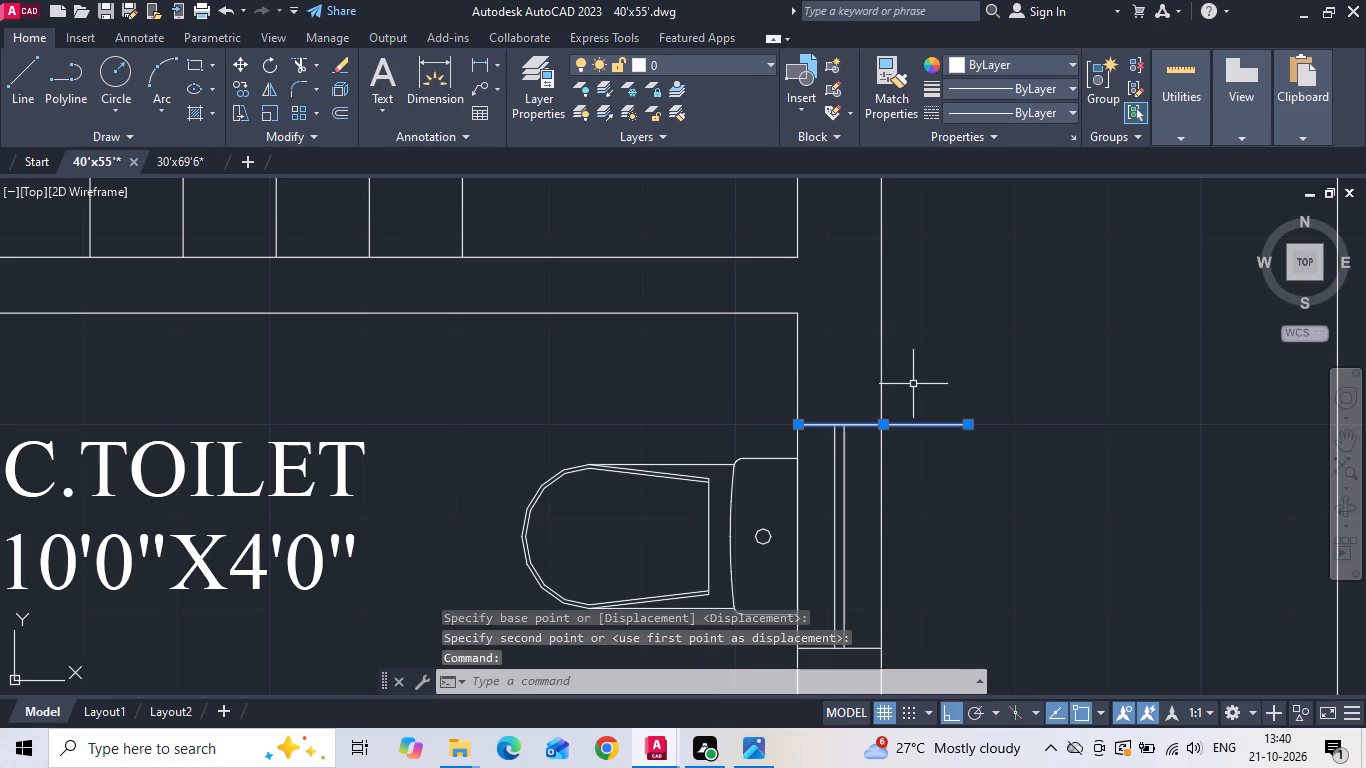
key(Delete)
Mirror the washbasin and tap across a horizontal line inside C.TOILET, erasing the source objects.
scroll(909, 324, down, 2)
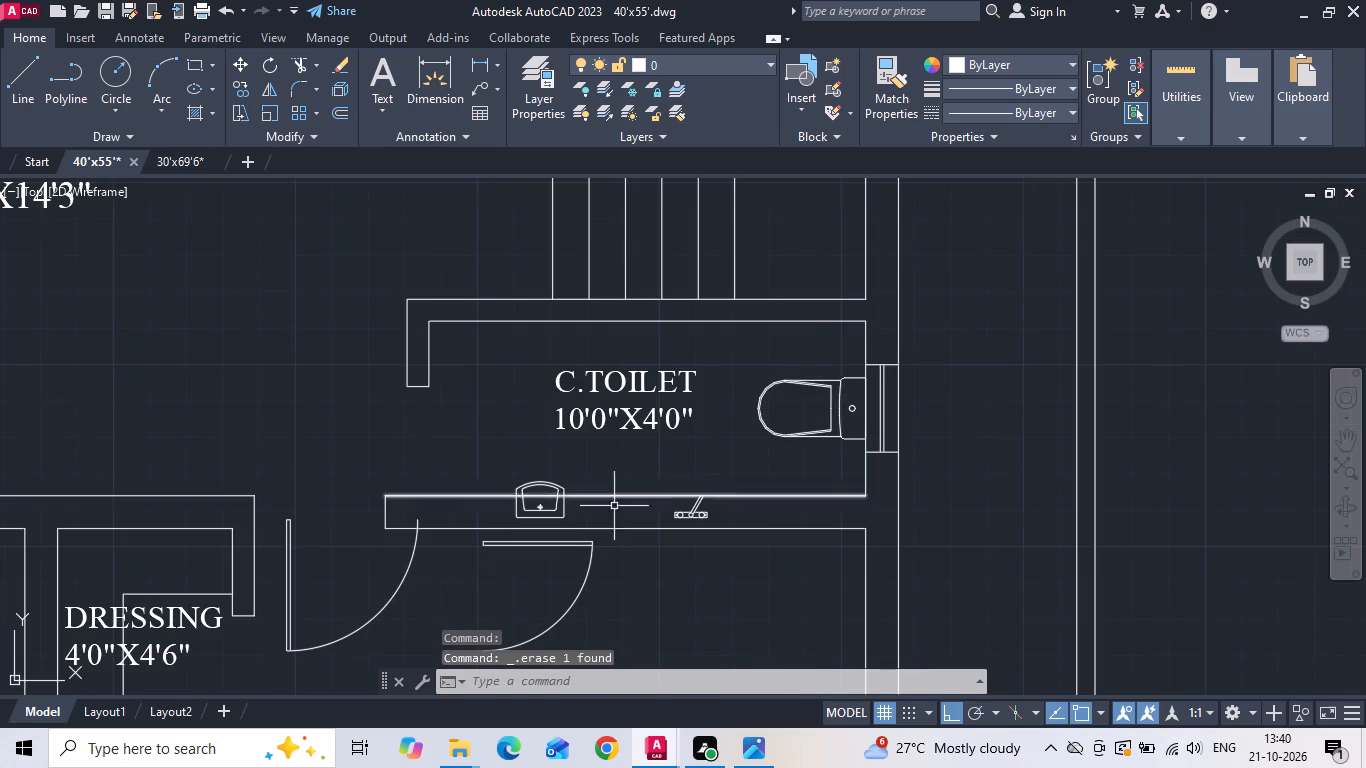
scroll(788, 402, down, 2)
scroll(709, 433, down, 1)
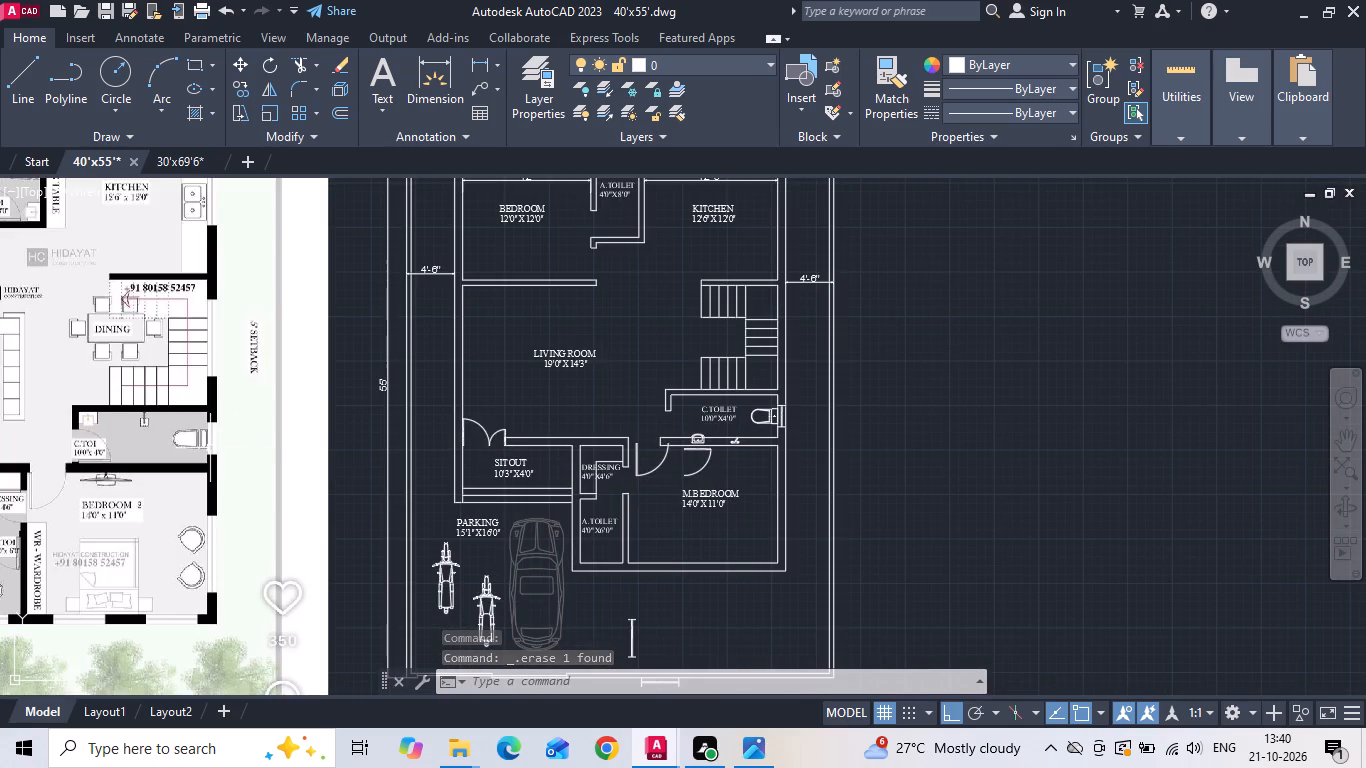
scroll(780, 444, up, 2)
scroll(658, 400, up, 2)
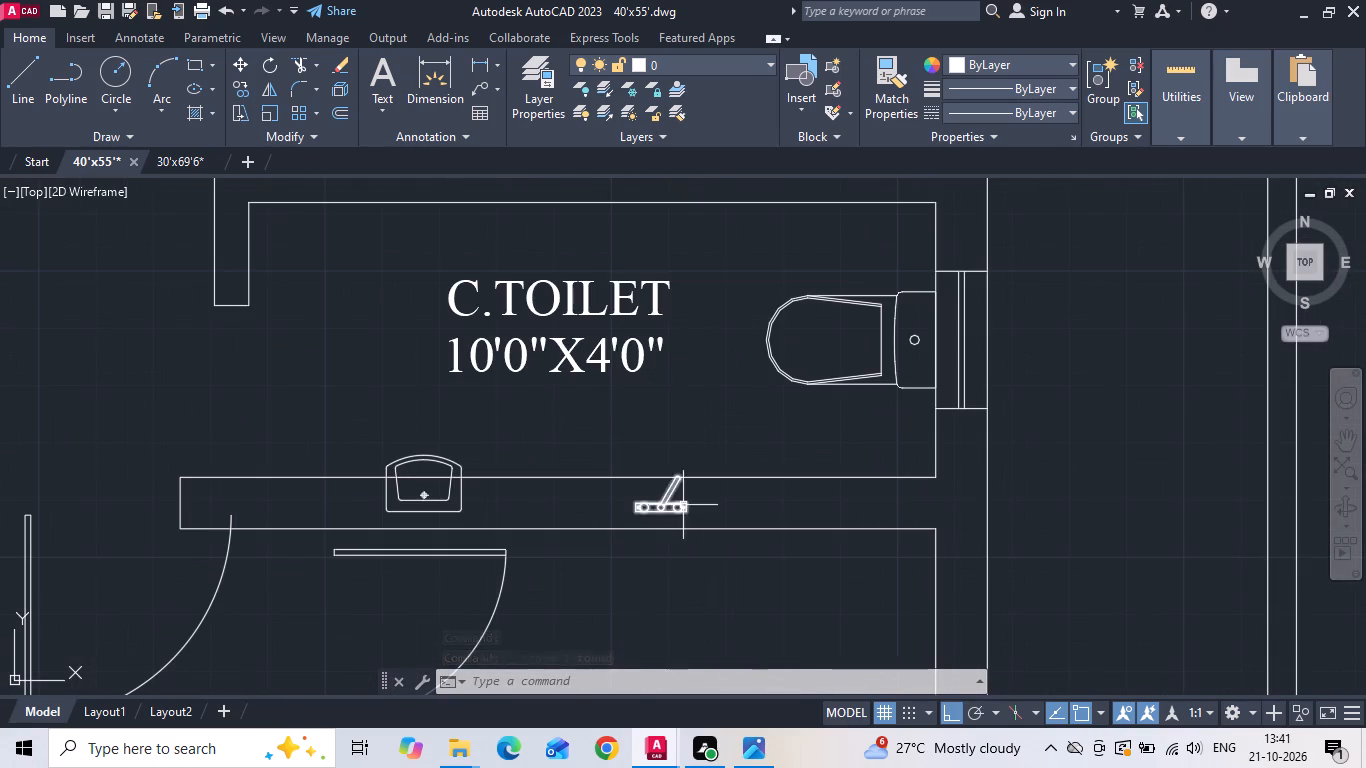
drag(683, 505, 670, 509)
click(453, 502)
click(354, 497)
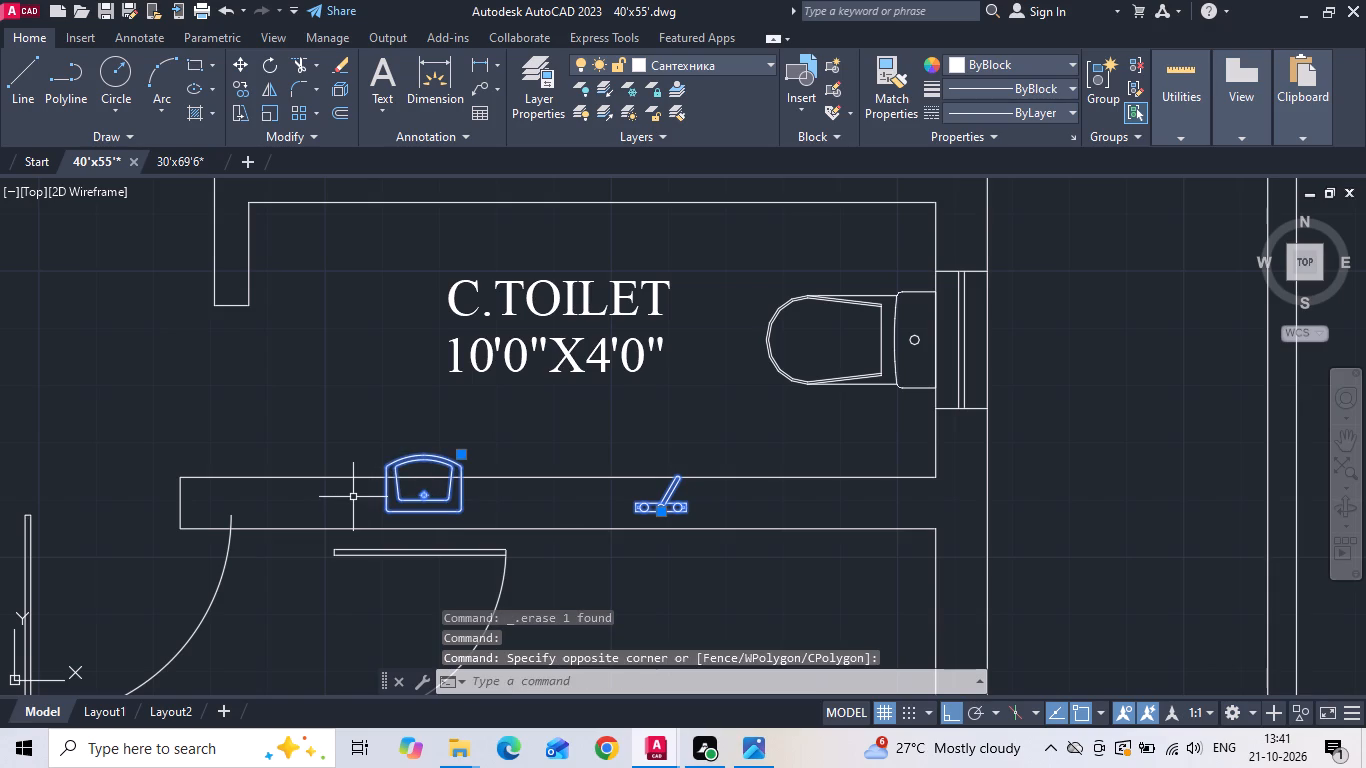
text(MI)
key(space)
drag(682, 427, 672, 432)
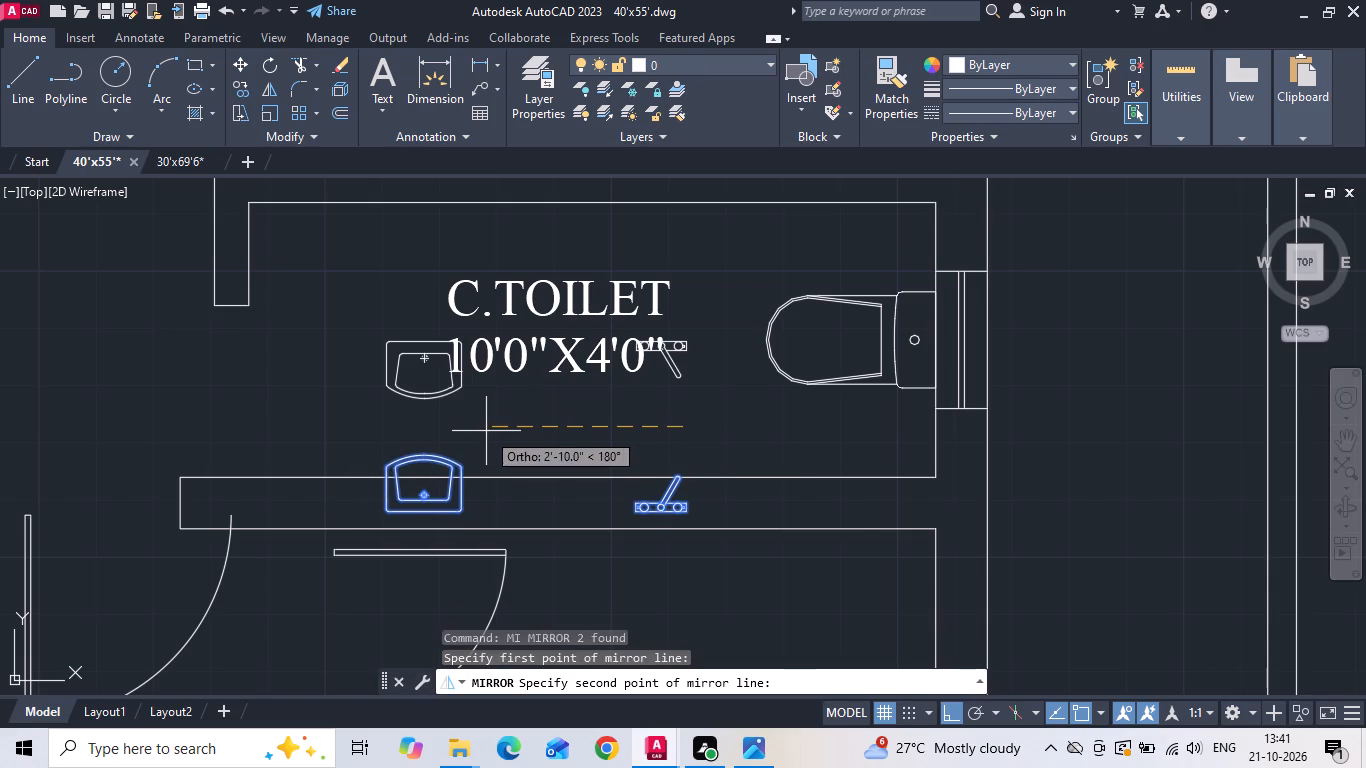
click(486, 431)
text(Y)
key(space)
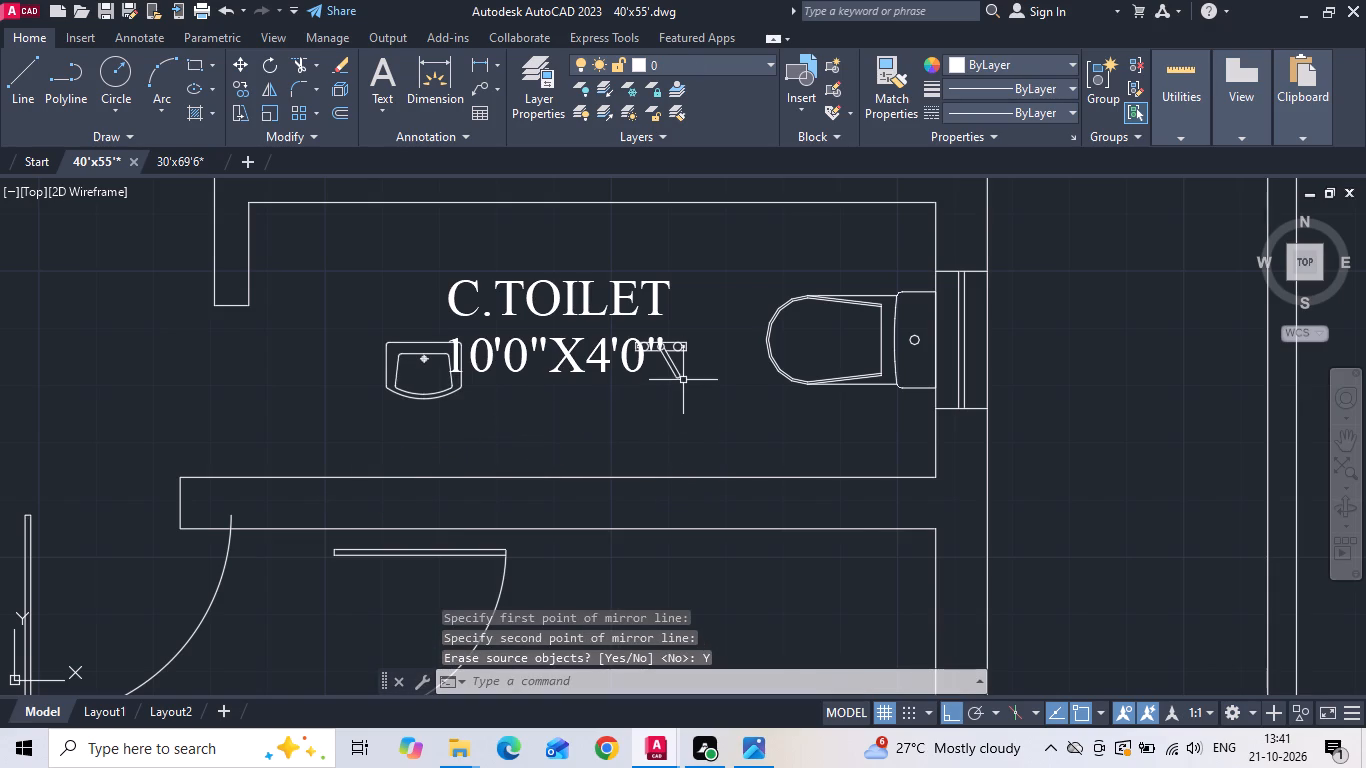
Move the washbasin and tap together up to the inner face of C.TOILET's north wall at its northwest corner.
click(683, 373)
click(674, 370)
click(459, 394)
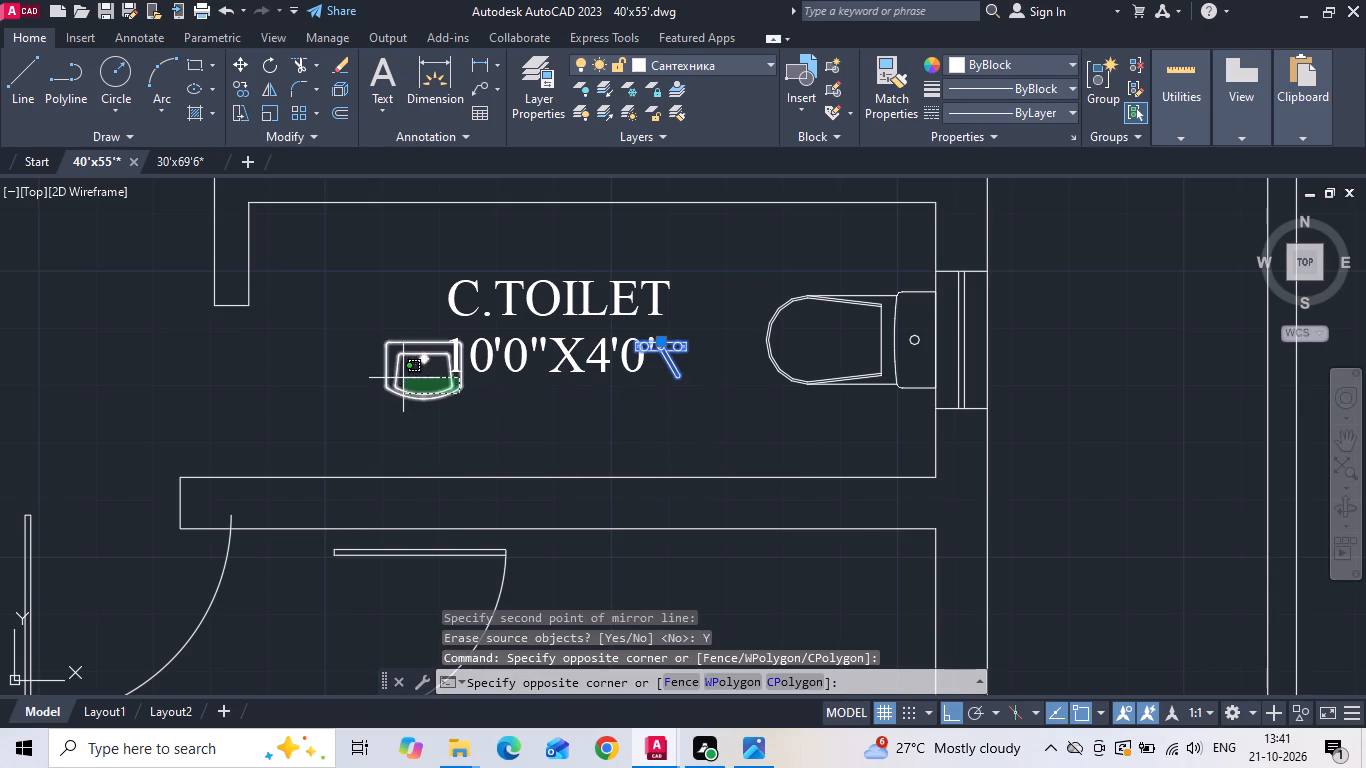
click(399, 398)
right_click(397, 398)
click(418, 388)
scroll(391, 344, up, 2)
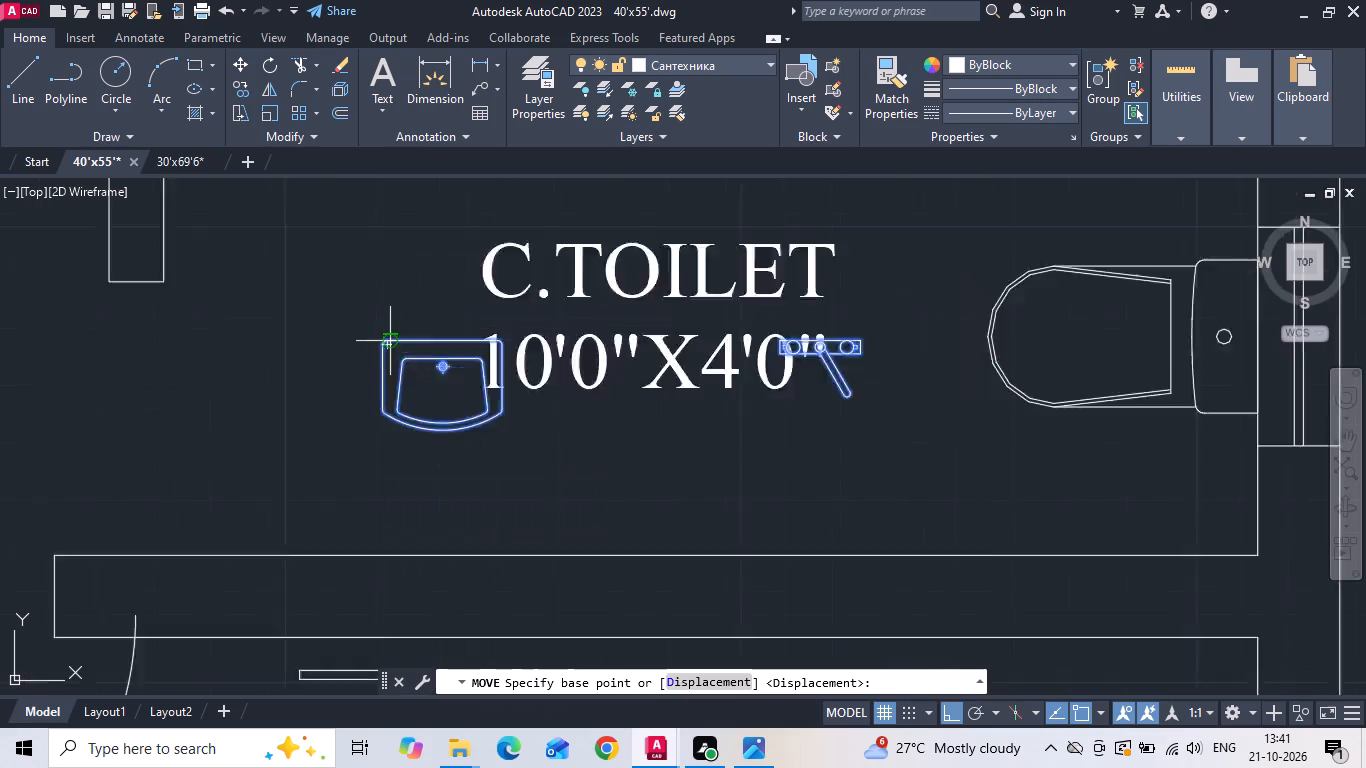
scroll(391, 343, up, 3)
click(369, 343)
scroll(499, 448, down, 2)
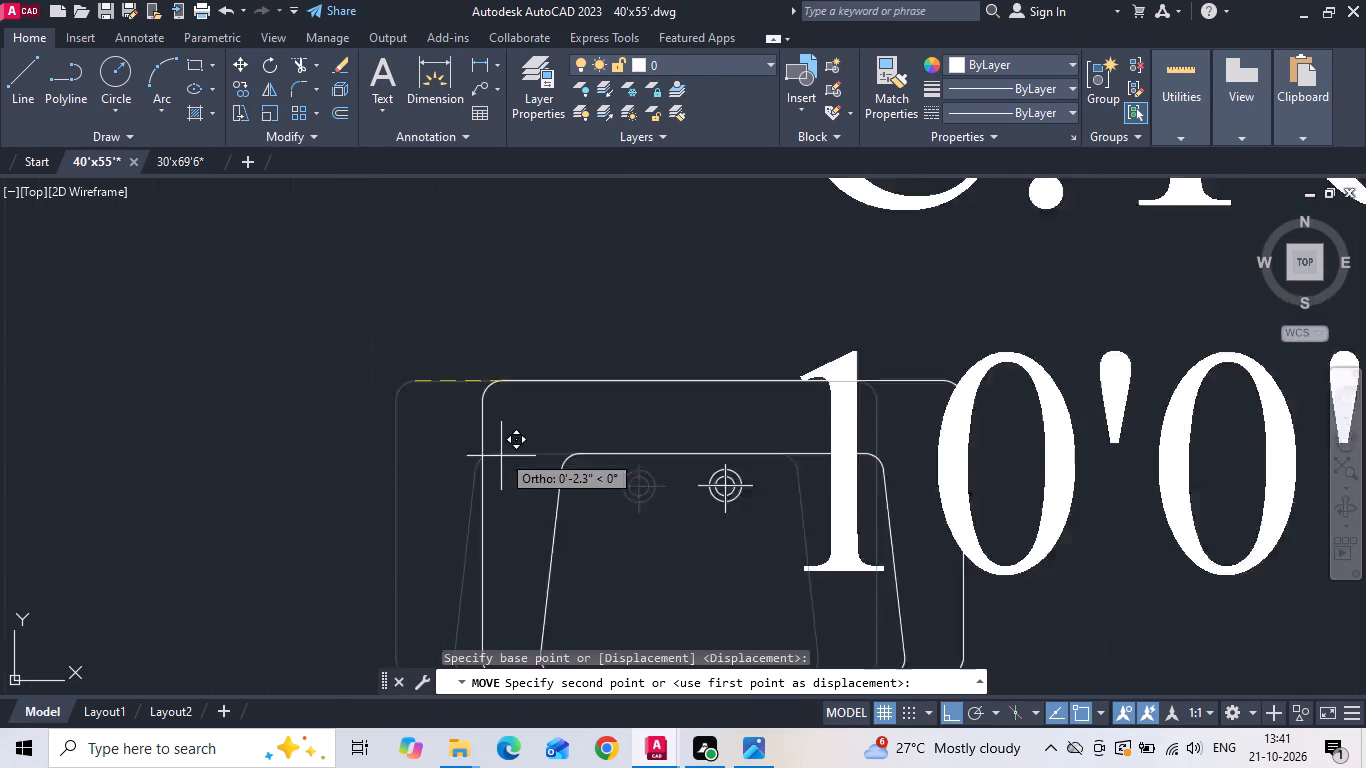
scroll(503, 465, down, 3)
scroll(381, 323, up, 2)
click(263, 289)
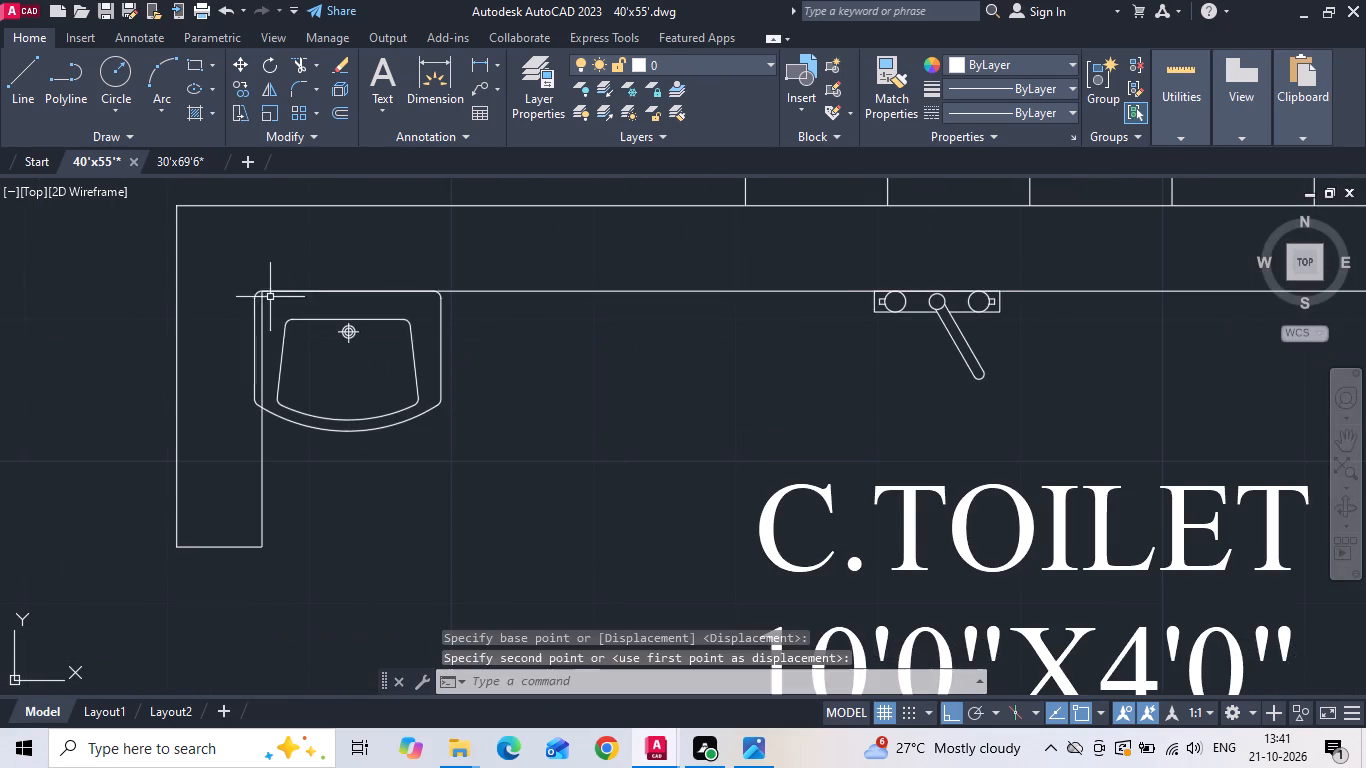
Shift the washbasin and tap east so the basin's west edge meets the inner face of C.TOILET's west wall.
click(397, 356)
click(369, 310)
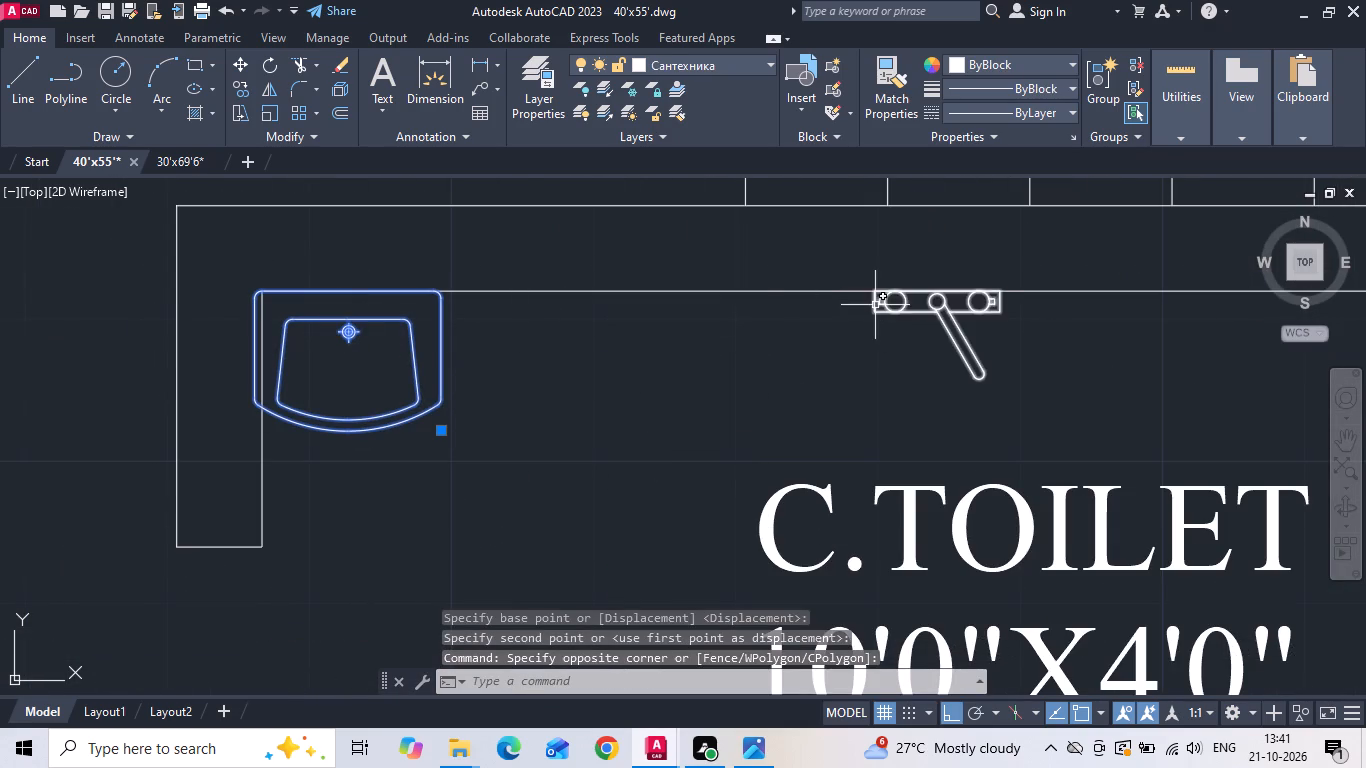
click(875, 305)
right_click(214, 285)
click(255, 390)
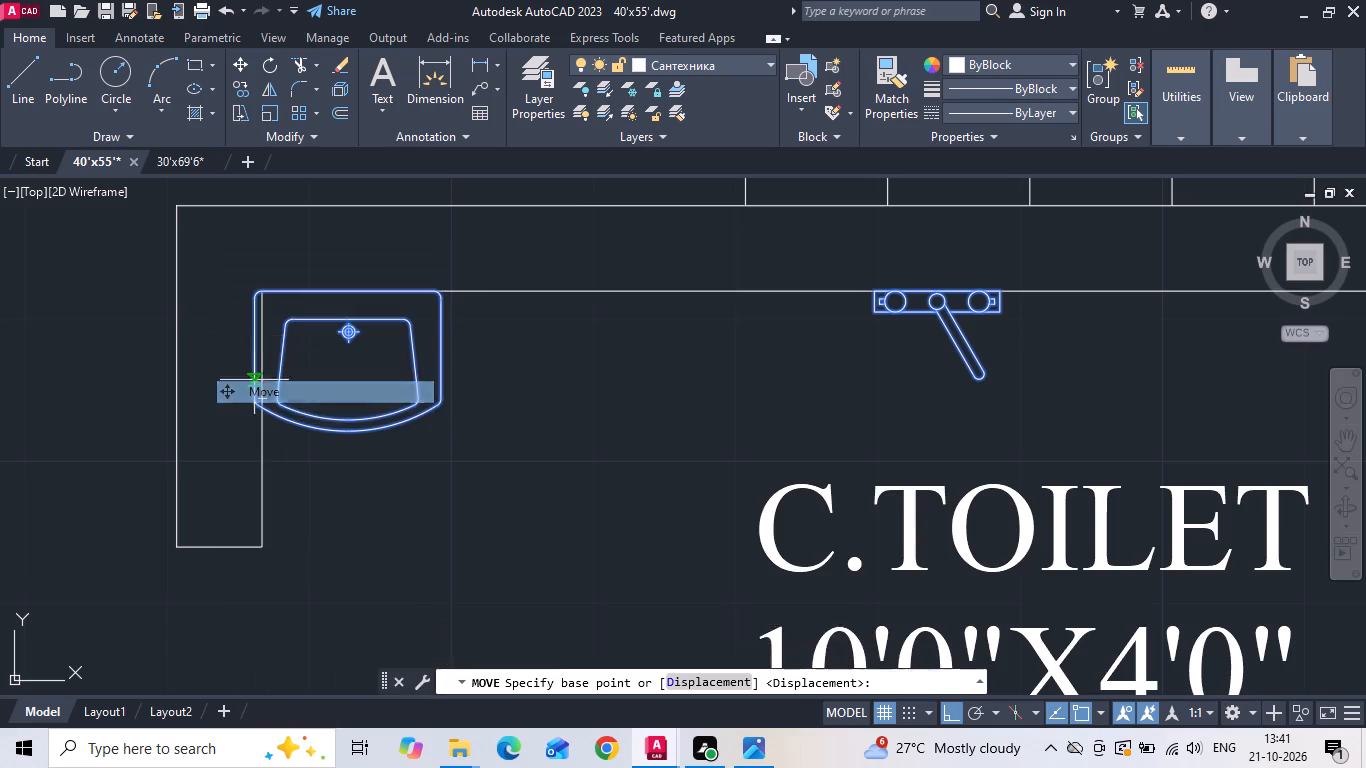
scroll(271, 279, up, 3)
scroll(176, 415, up, 1)
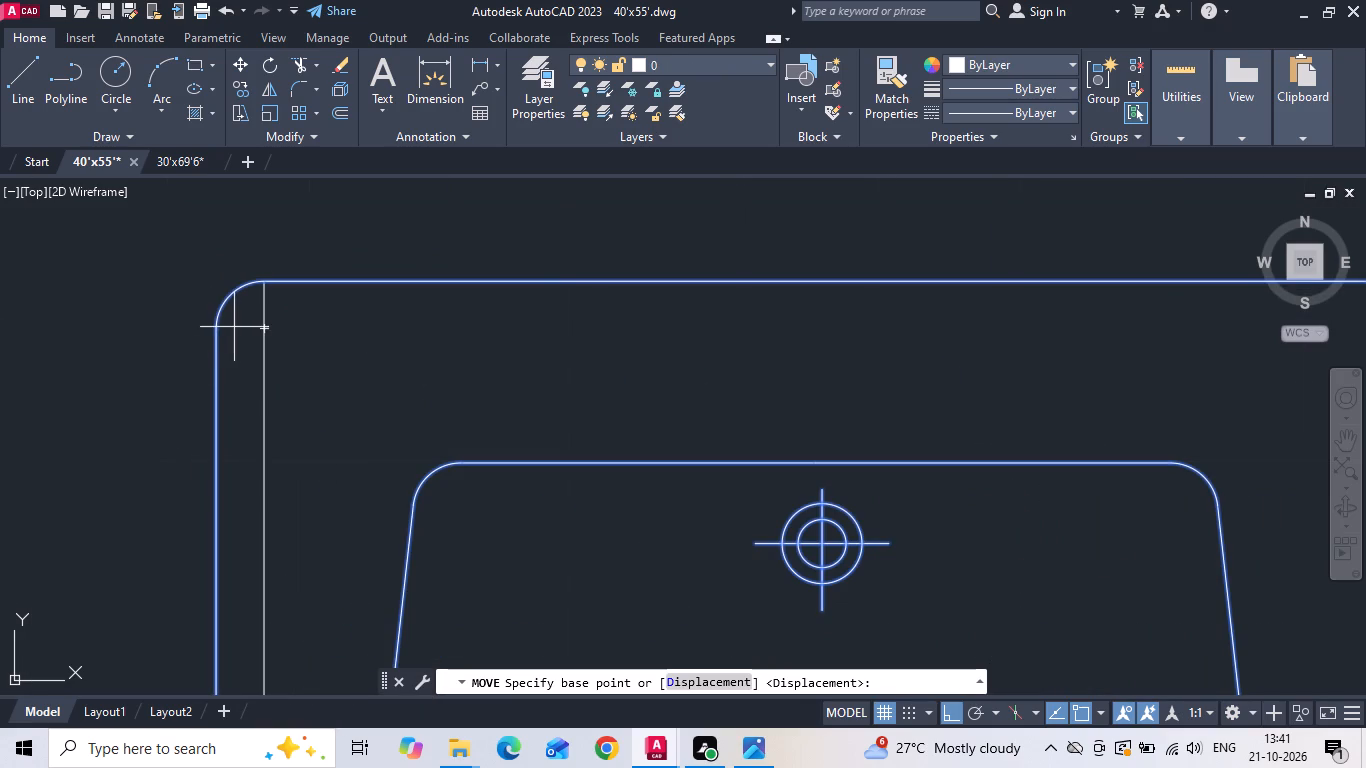
click(213, 326)
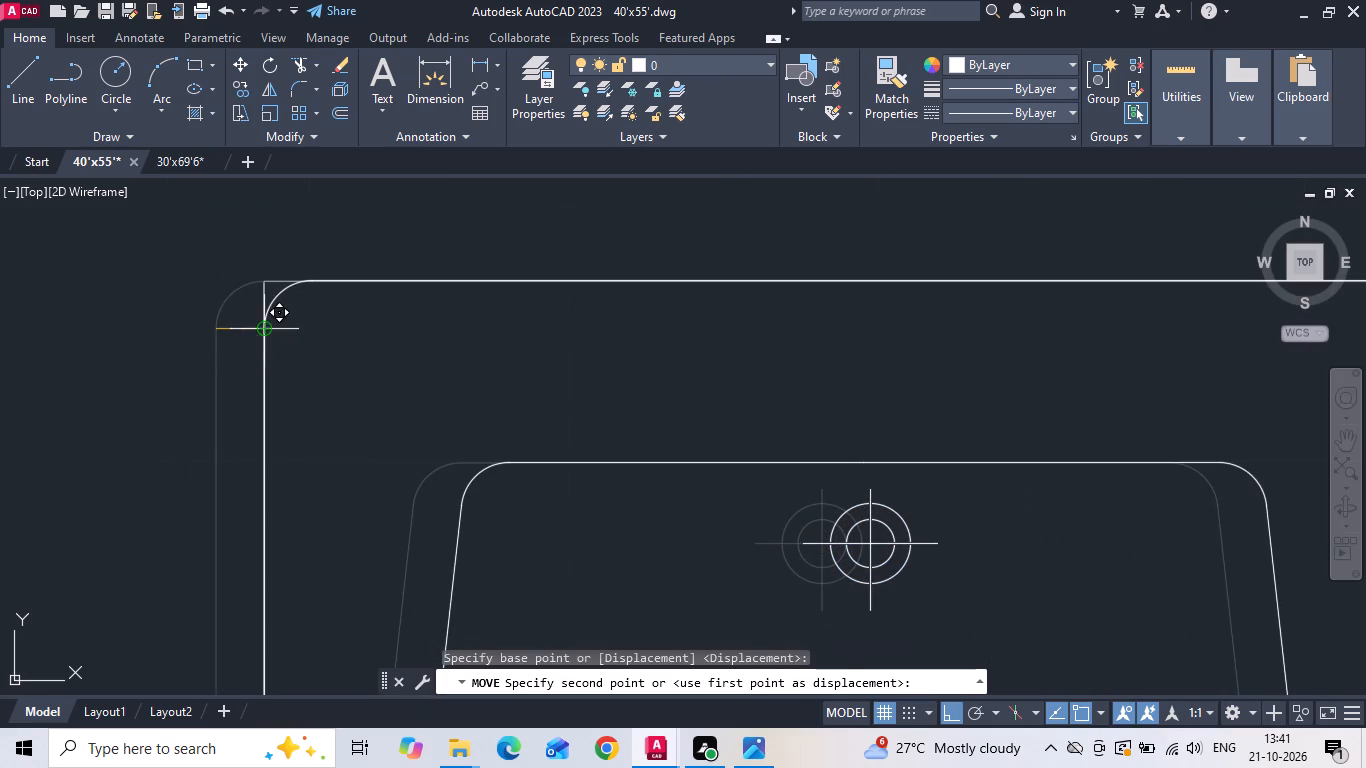
click(266, 332)
scroll(766, 280, down, 5)
scroll(622, 431, down, 3)
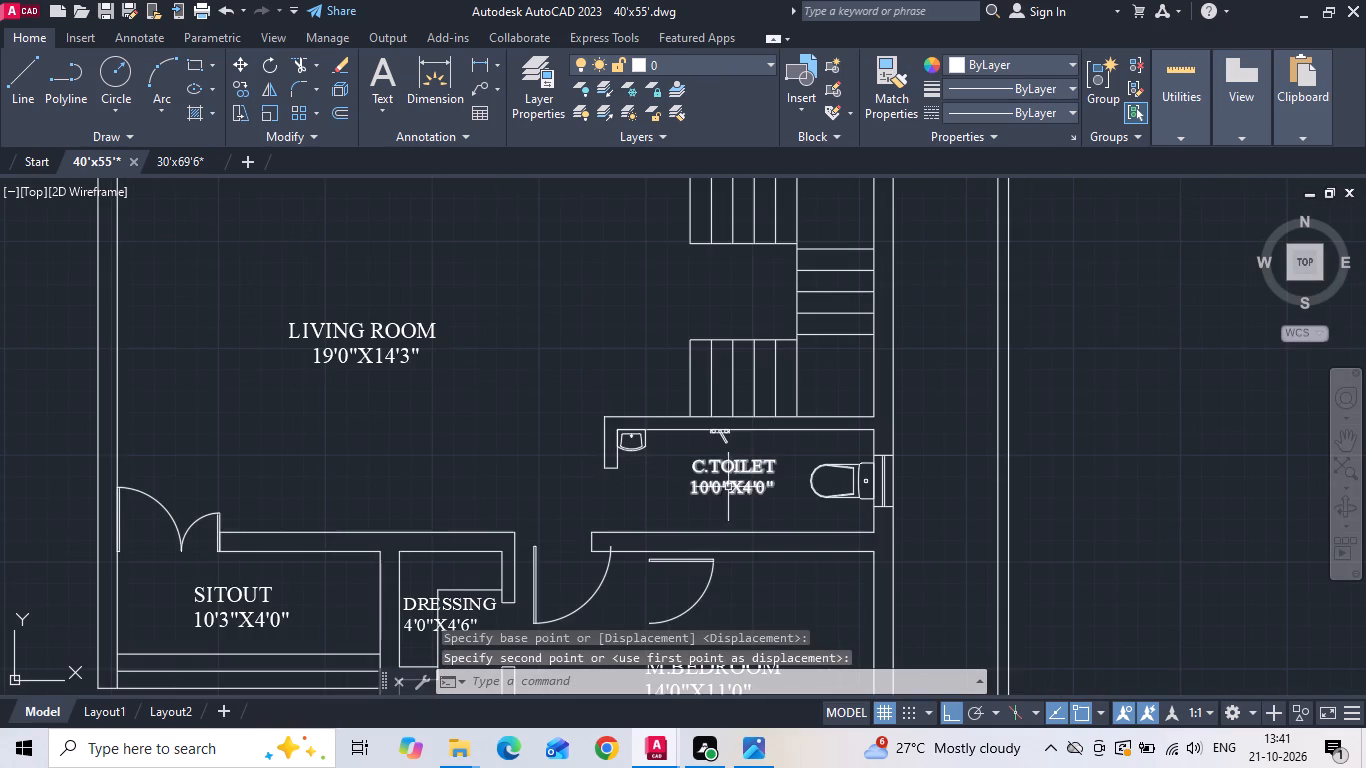
Move the tap alone a short distance east along C.TOILET's north wall.
scroll(756, 512, up, 3)
scroll(724, 465, down, 1)
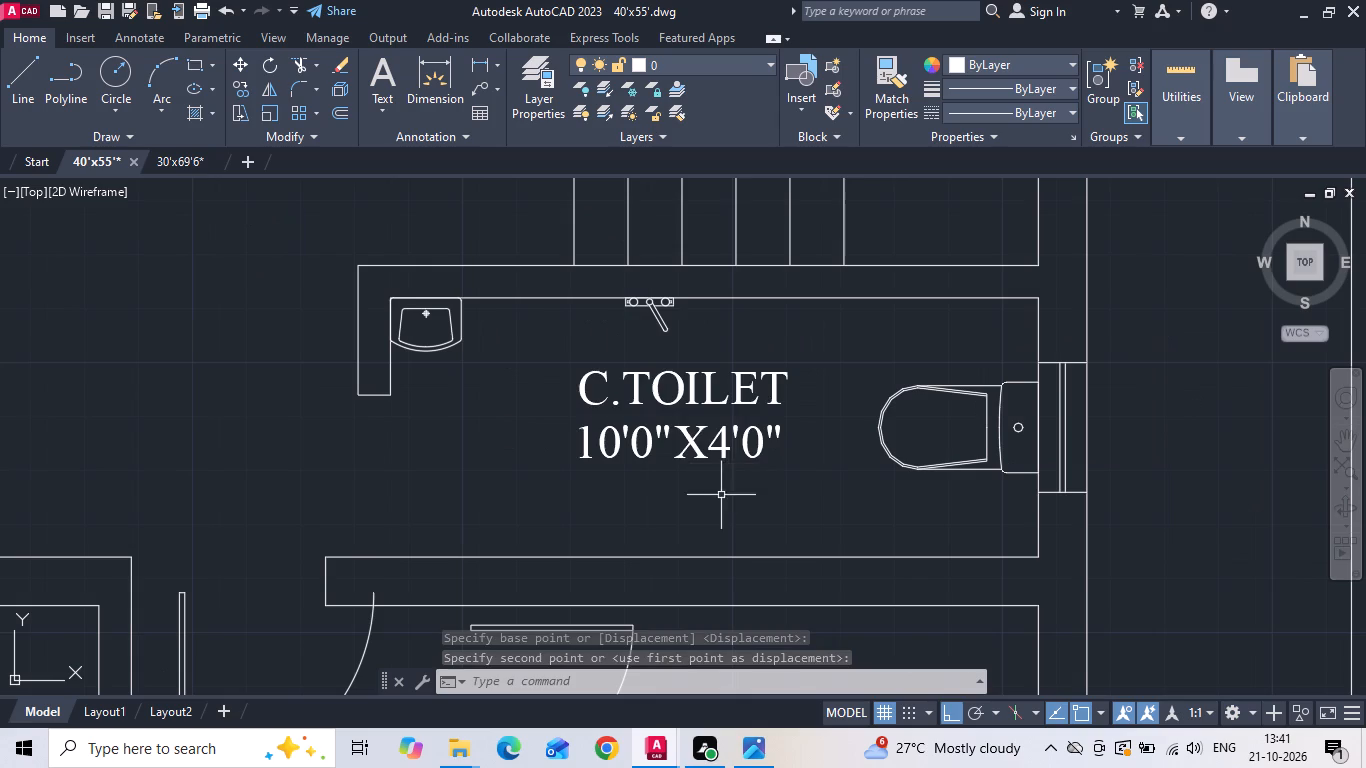
drag(687, 313, 664, 337)
click(644, 341)
right_click(644, 341)
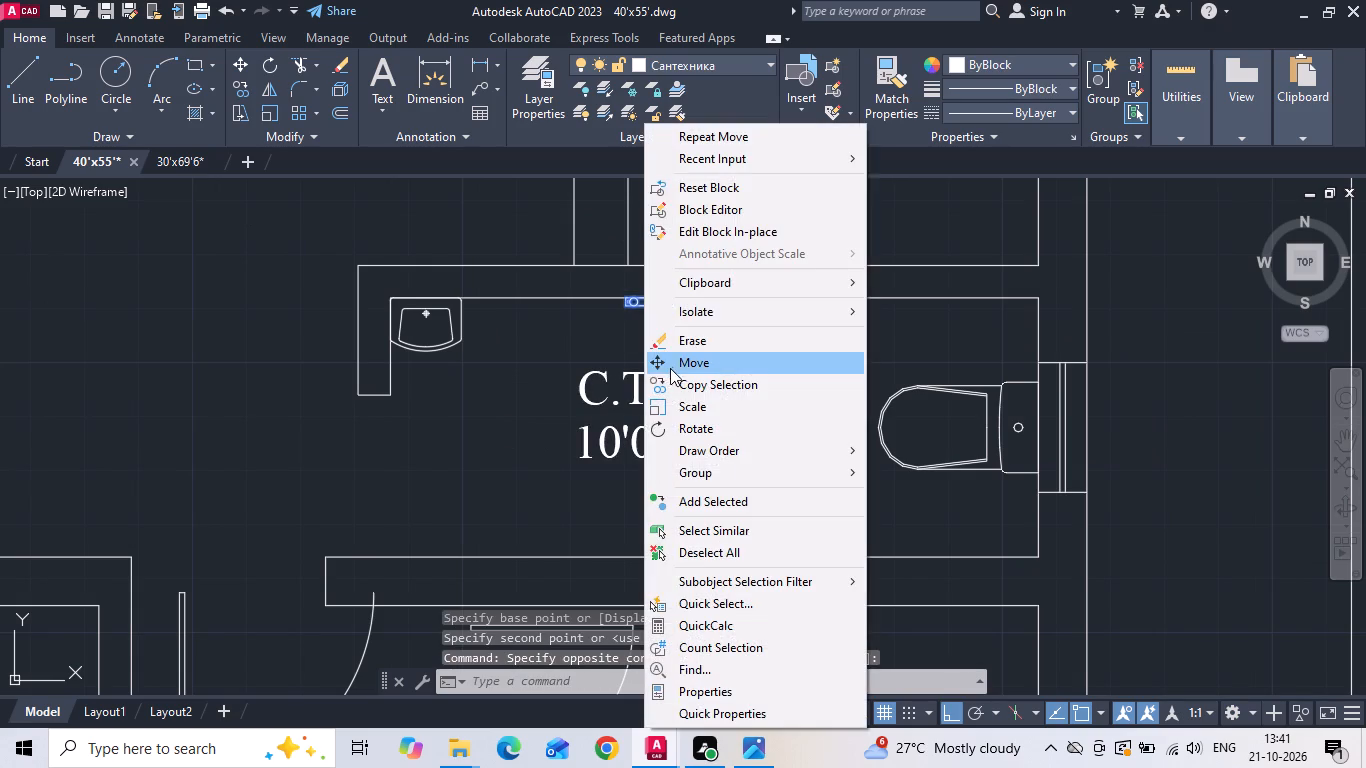
click(670, 365)
click(584, 528)
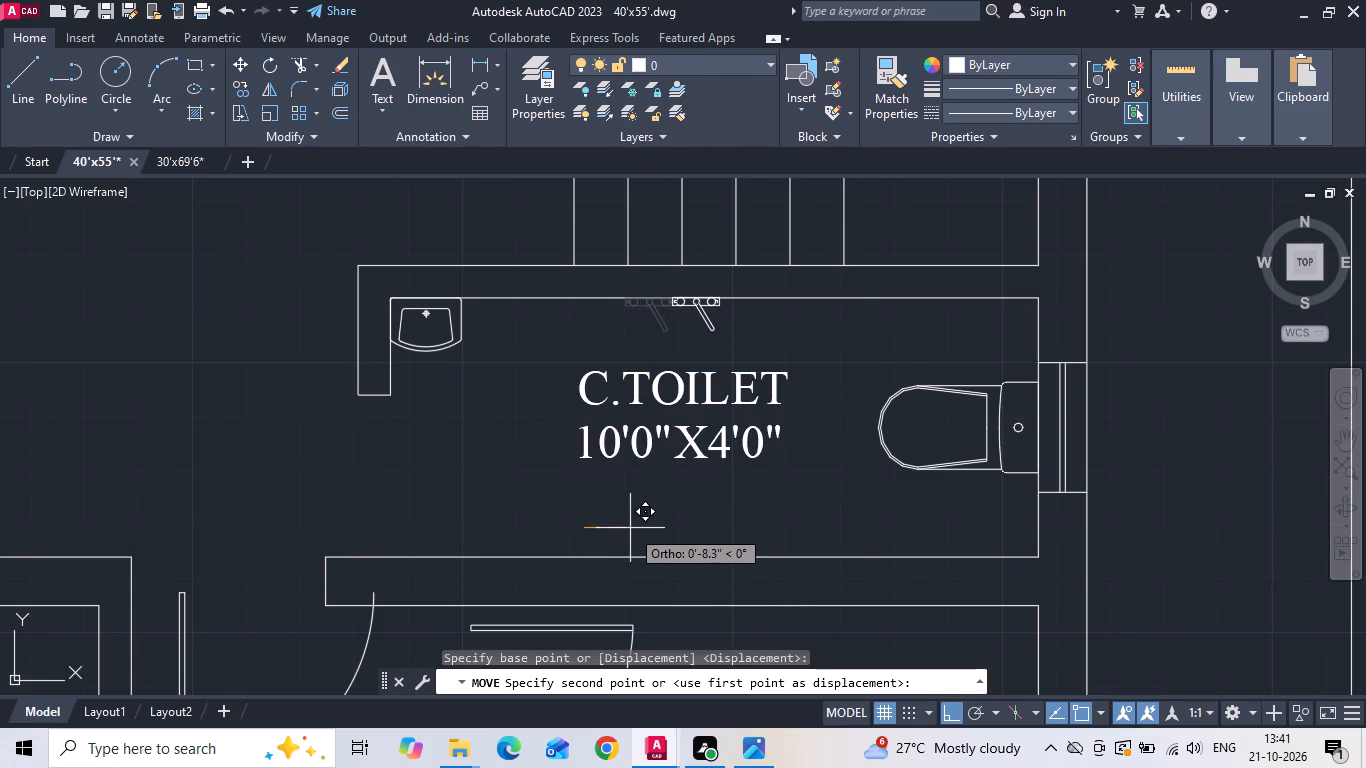
click(620, 522)
Save the drawing.
key(ctrl+s)
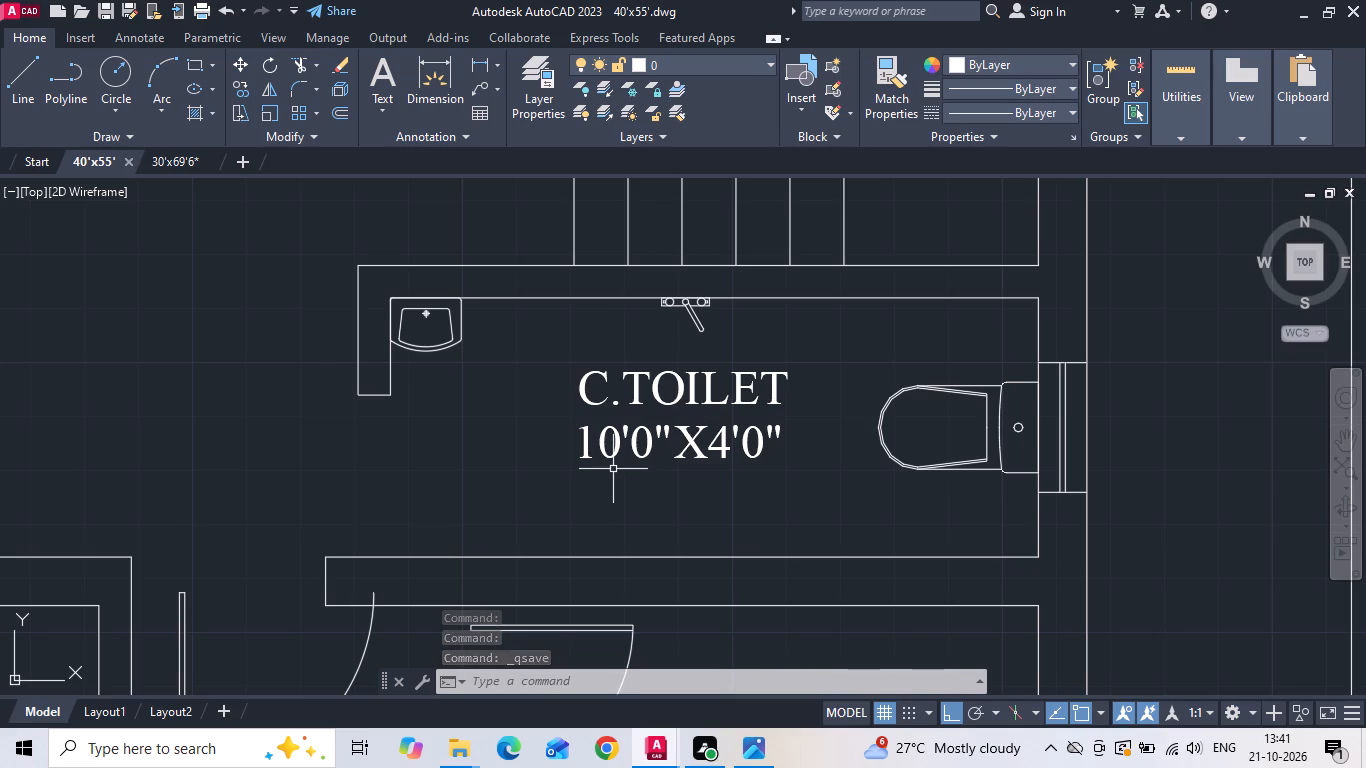
Mirror the smaller door below C.TOILET across a horizontal line north of it, erasing the source door.
scroll(756, 365, down, 2)
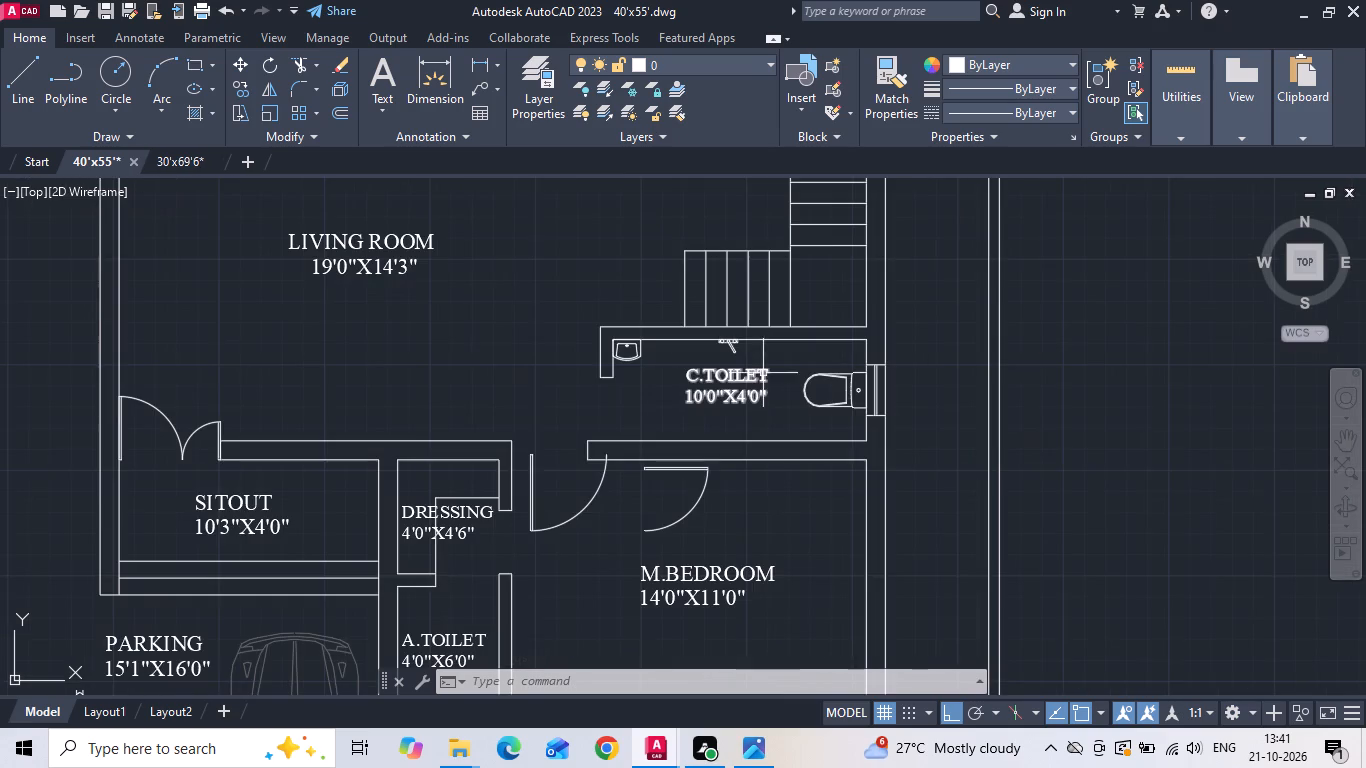
scroll(609, 520, up, 1)
click(725, 513)
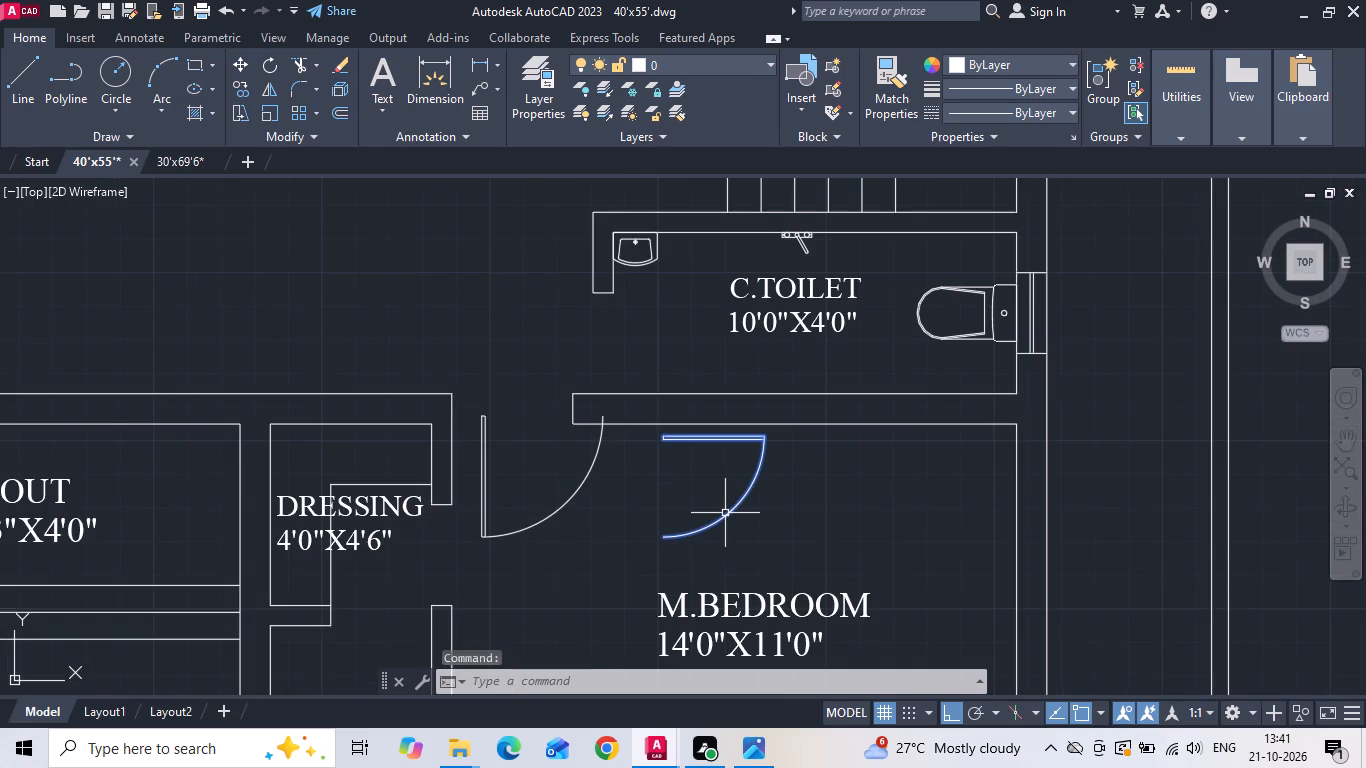
text(MI)
key(space)
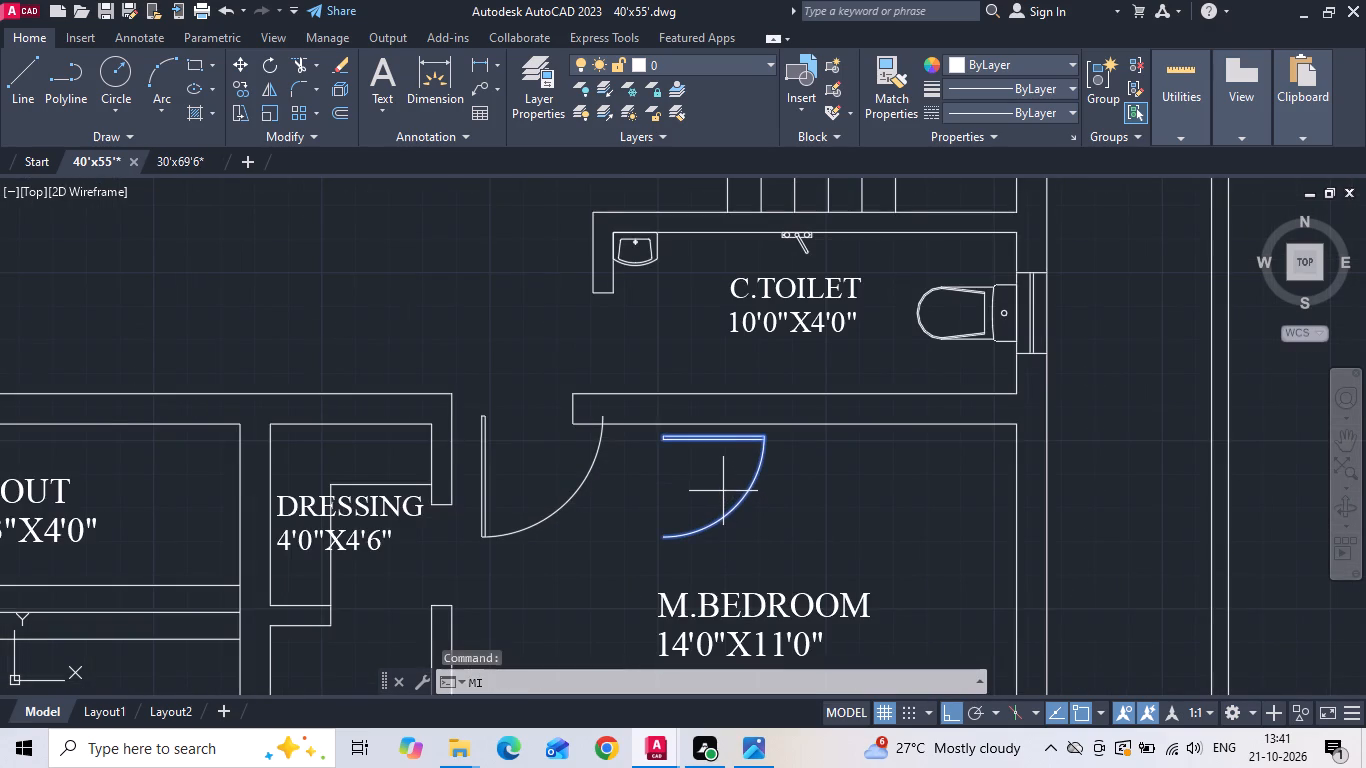
click(593, 368)
click(521, 347)
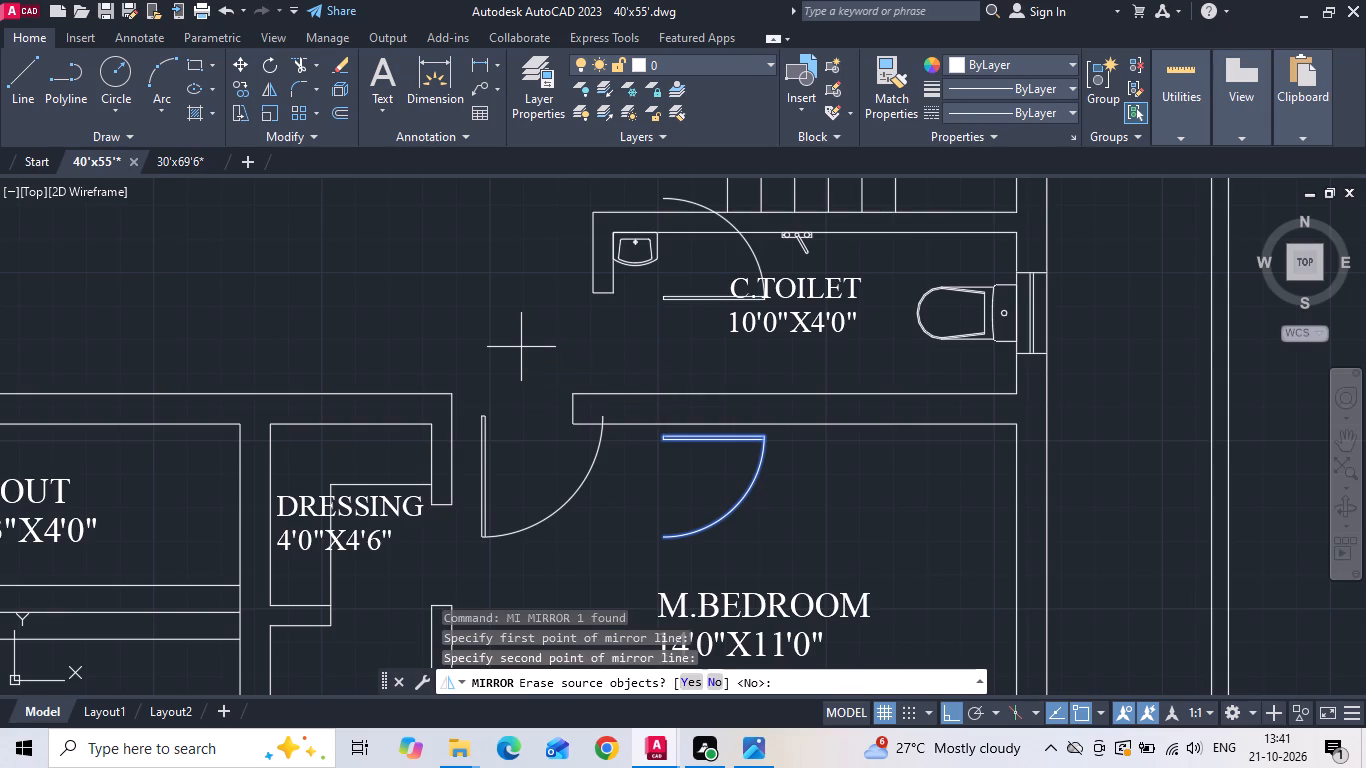
text(Y)
key(space)
Move the mirrored door into C.TOILET's west opening, placing its arc end at the outer southwest corner of the short west wall.
scroll(699, 282, up, 1)
drag(680, 287, 657, 348)
click(649, 366)
right_drag(647, 367, 608, 463)
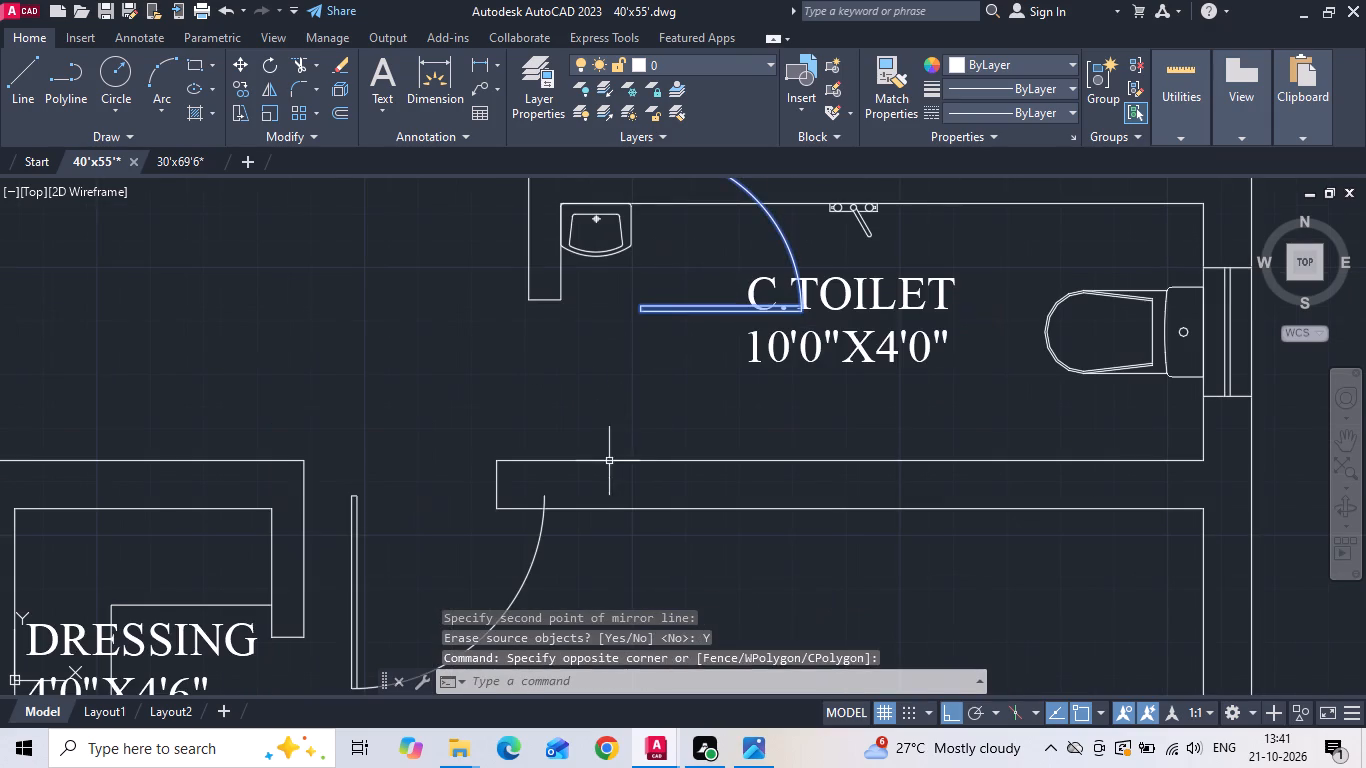
right_drag(608, 463, 607, 465)
click(660, 331)
click(640, 279)
right_click(640, 279)
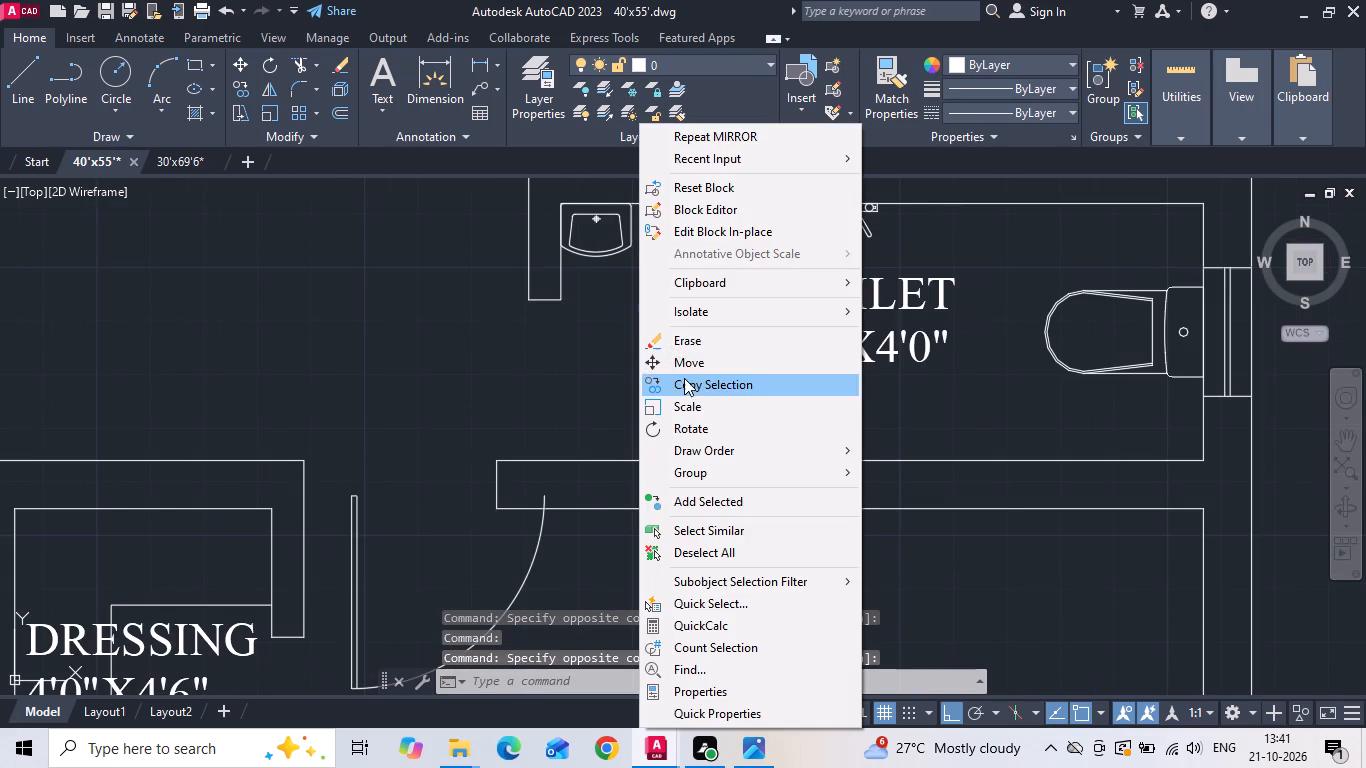
click(687, 364)
middle_drag(680, 373, 679, 547)
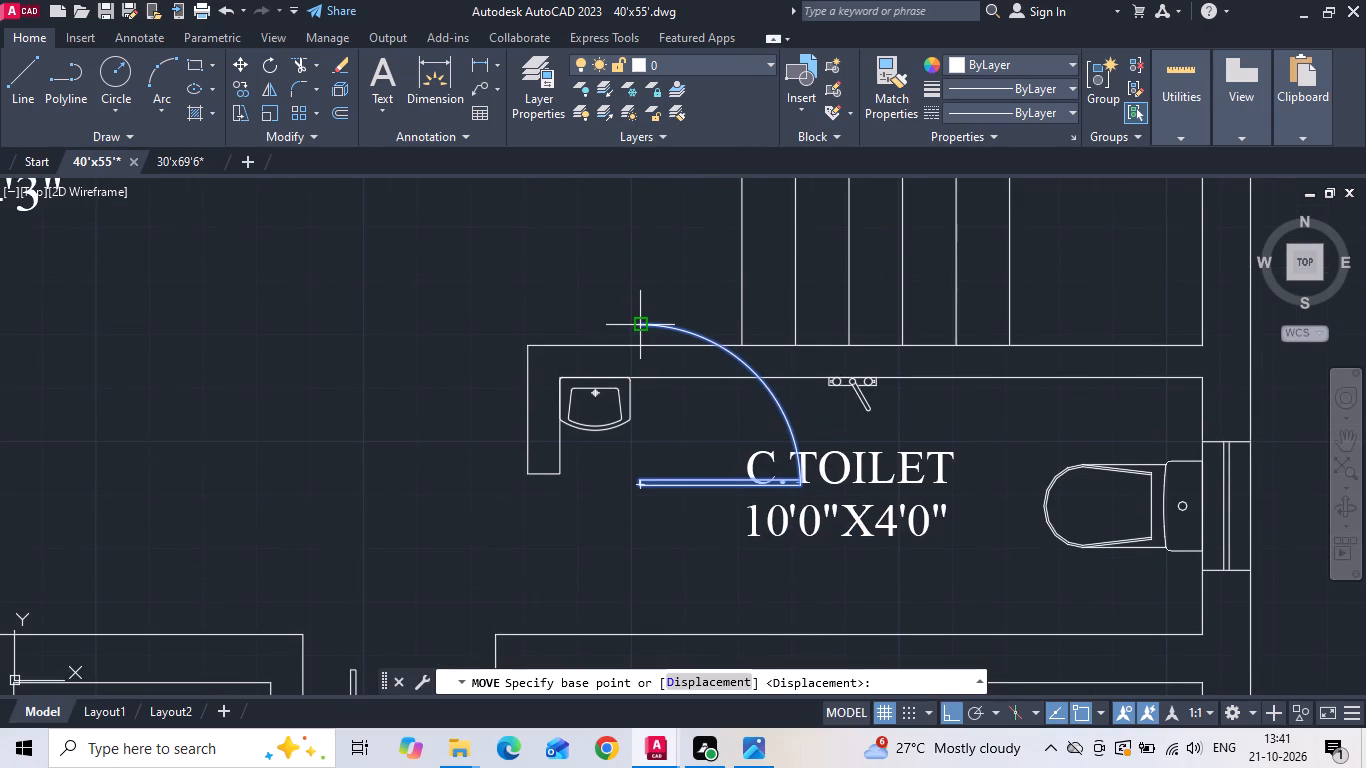
click(639, 324)
scroll(584, 517, up, 1)
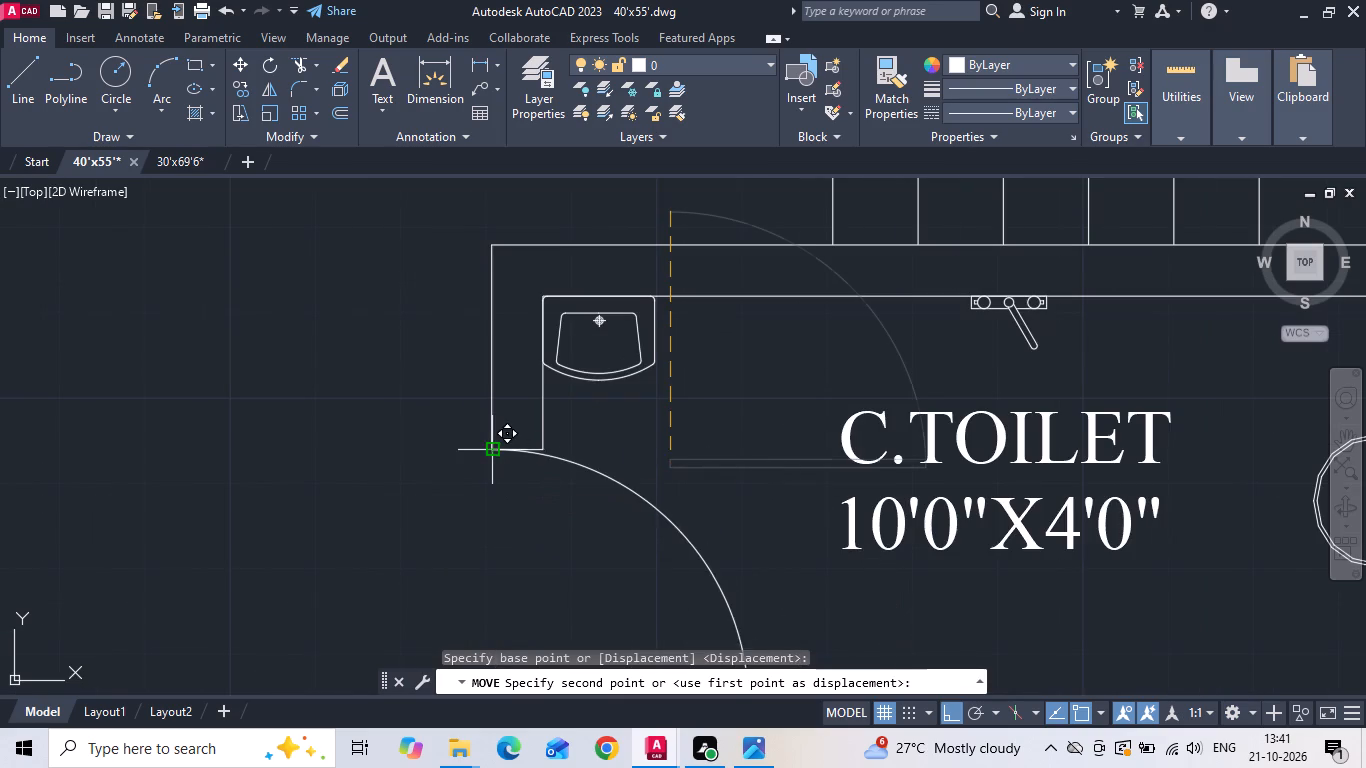
drag(495, 446, 504, 444)
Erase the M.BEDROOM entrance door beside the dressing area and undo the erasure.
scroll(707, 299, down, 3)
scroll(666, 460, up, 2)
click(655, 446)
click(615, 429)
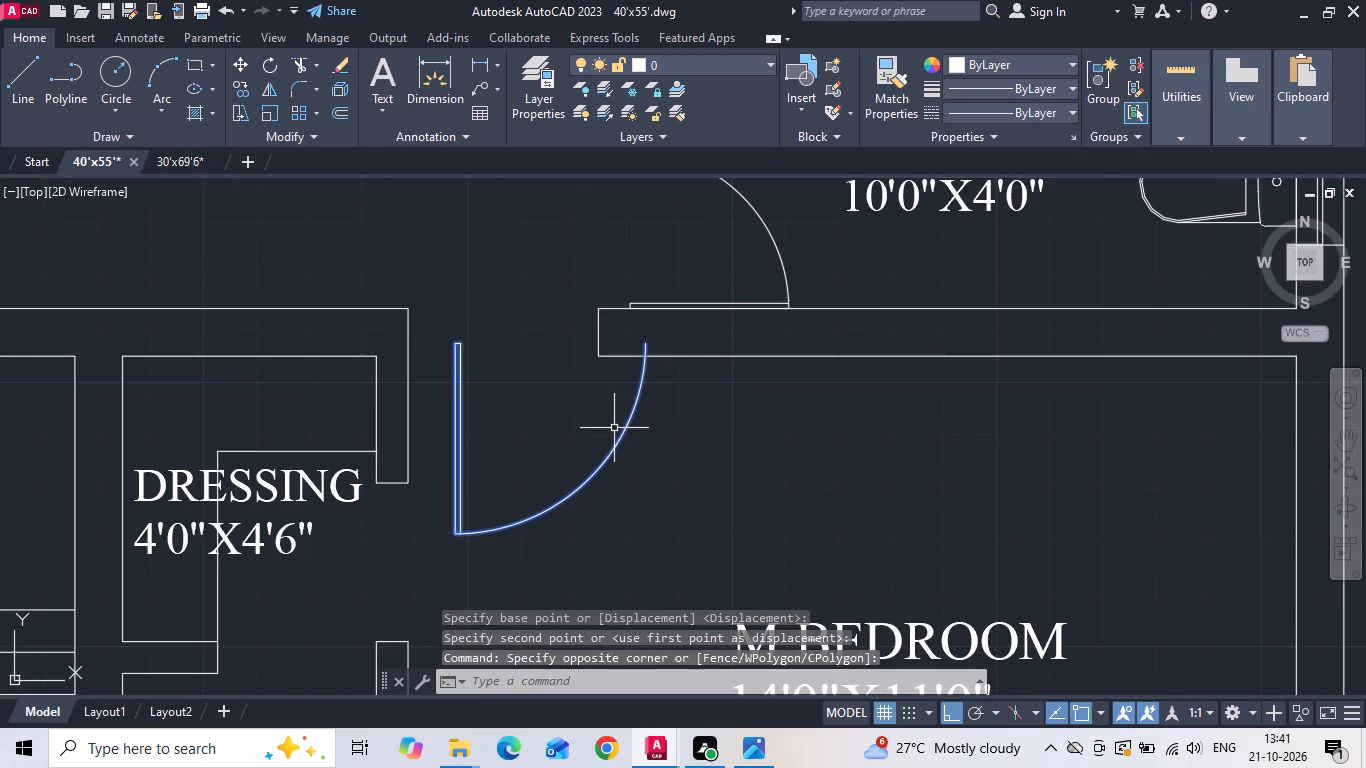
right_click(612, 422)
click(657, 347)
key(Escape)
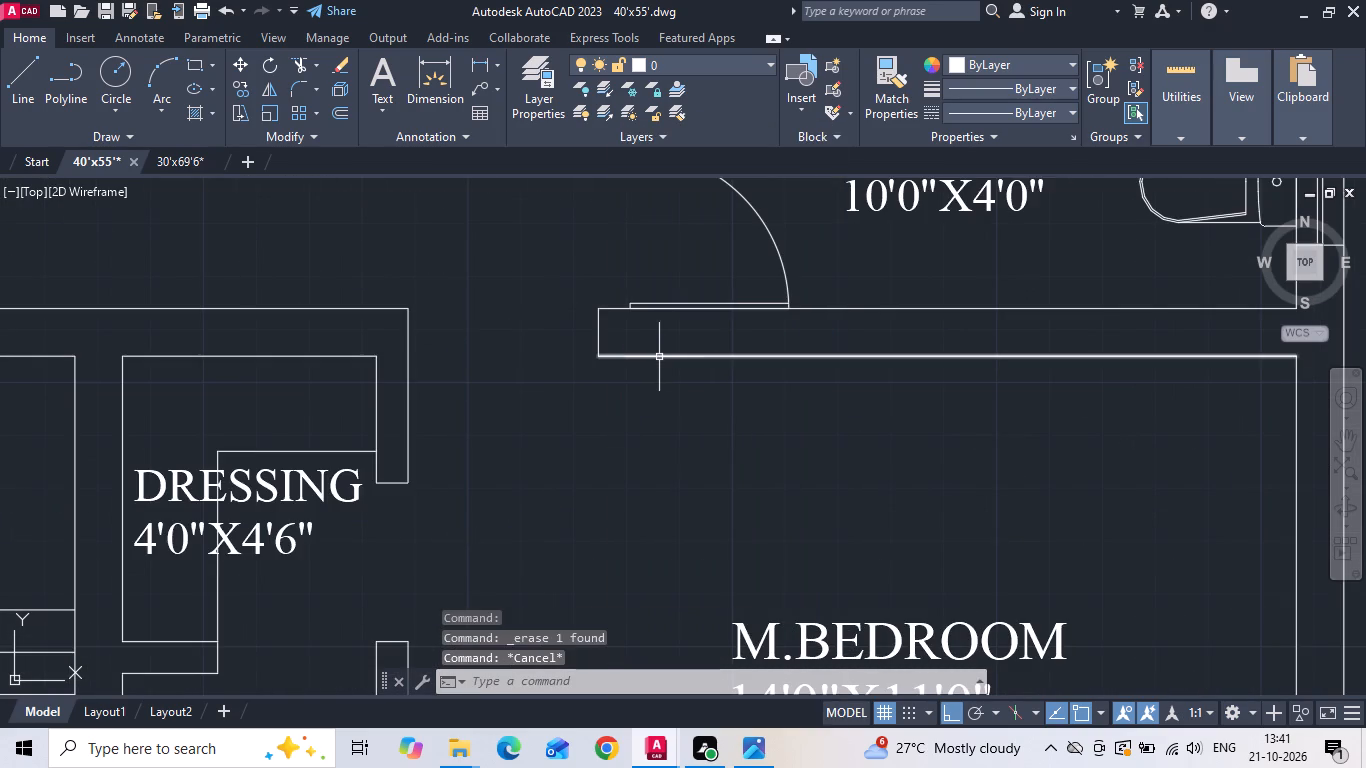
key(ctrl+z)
Move the M.BEDROOM entrance door into its opening, snapping its arc end to the northwest corner of the wall below C.TOILET.
click(641, 407)
click(579, 423)
right_click(578, 423)
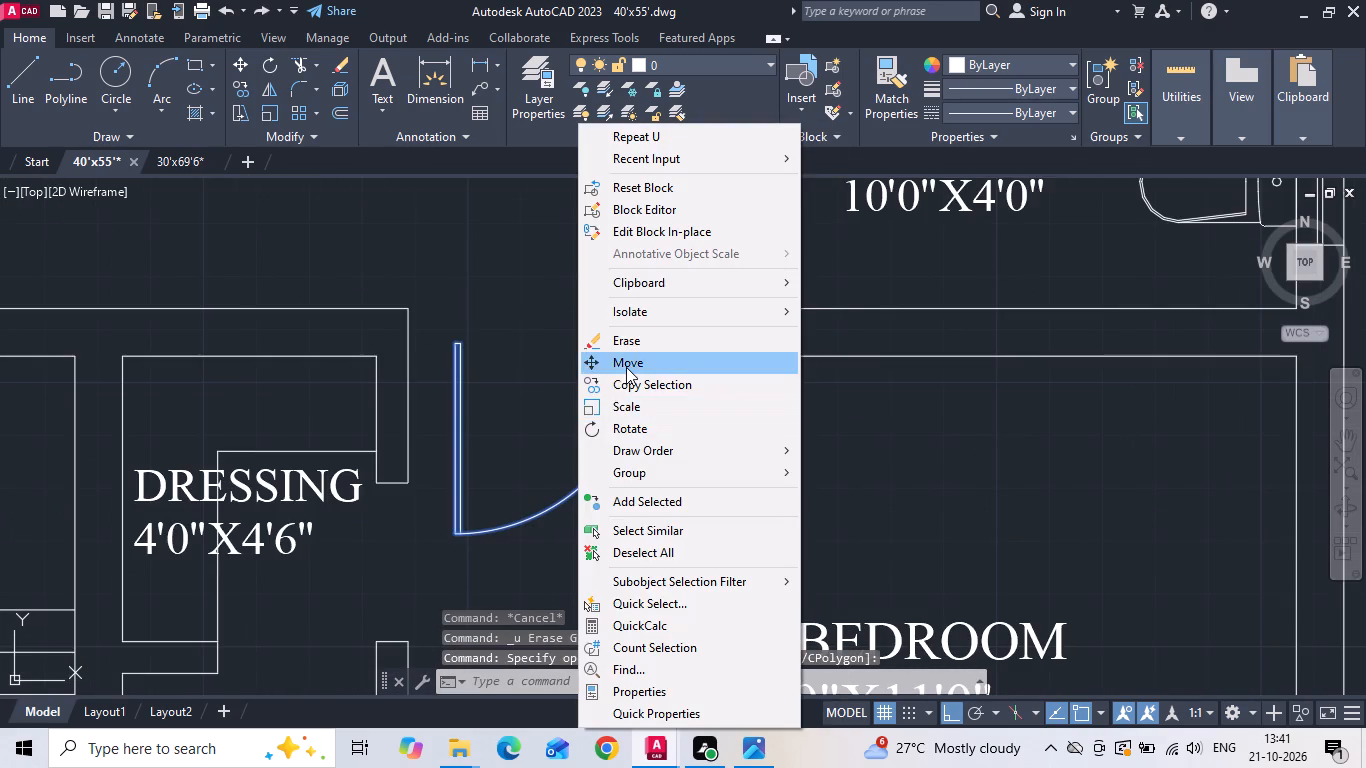
click(626, 366)
scroll(664, 306, up, 1)
click(635, 365)
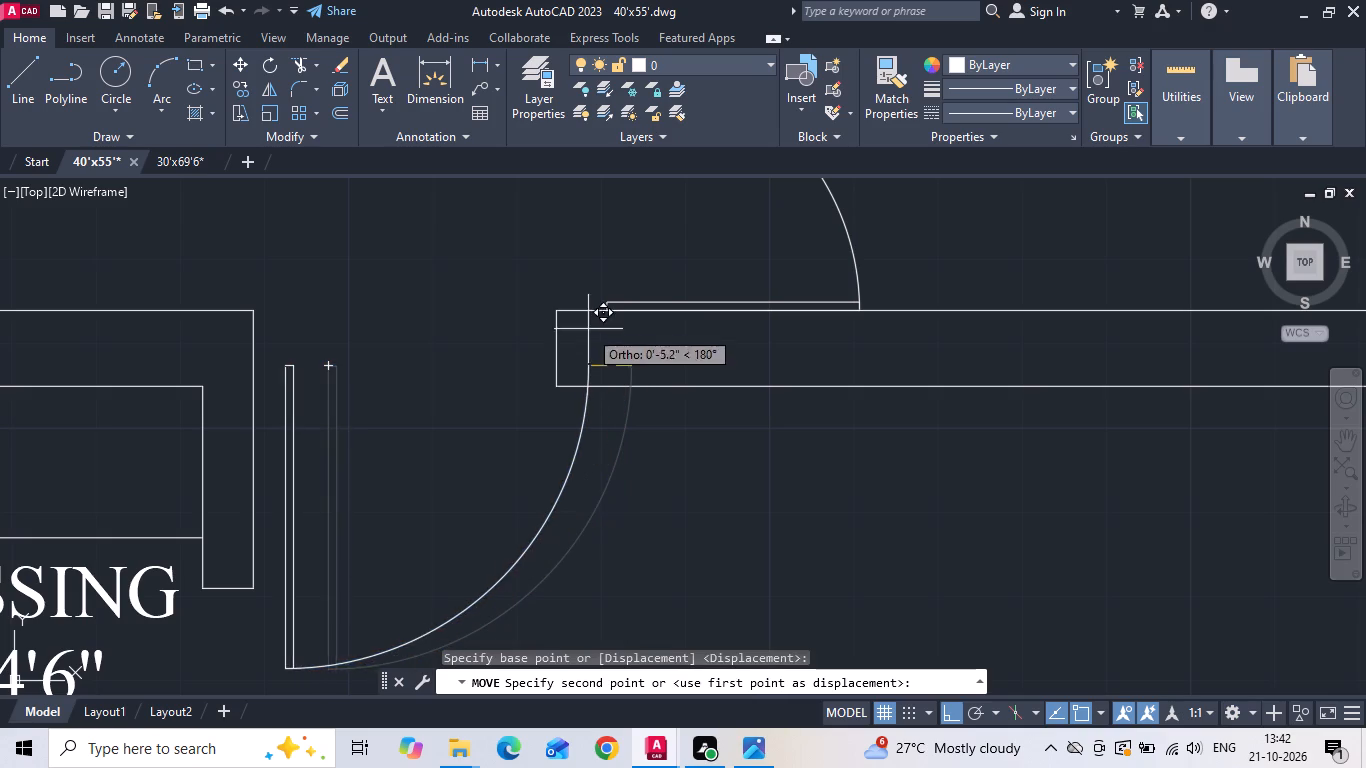
click(559, 311)
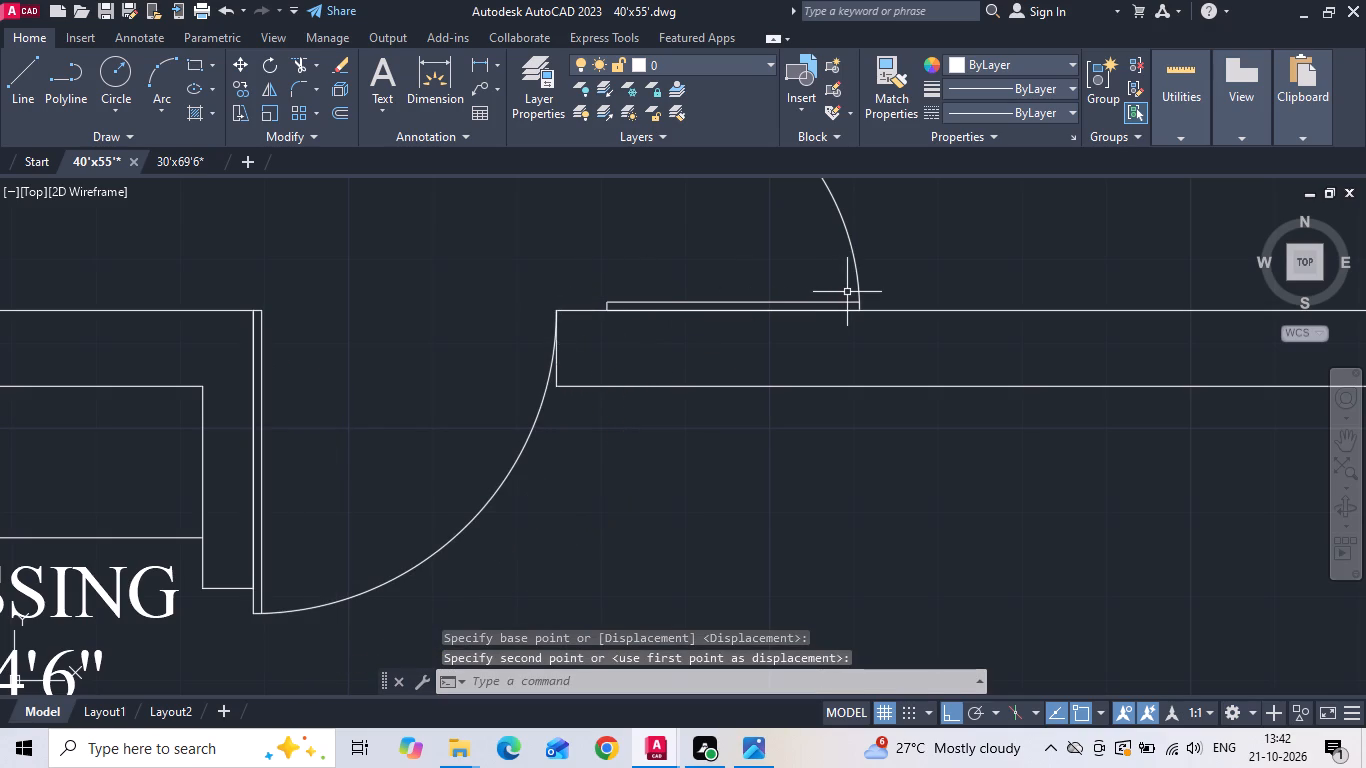
Copy the C.TOILET door straight south into the M.BEDROOM area, beside the A.TOILET opening.
scroll(847, 292, down, 3)
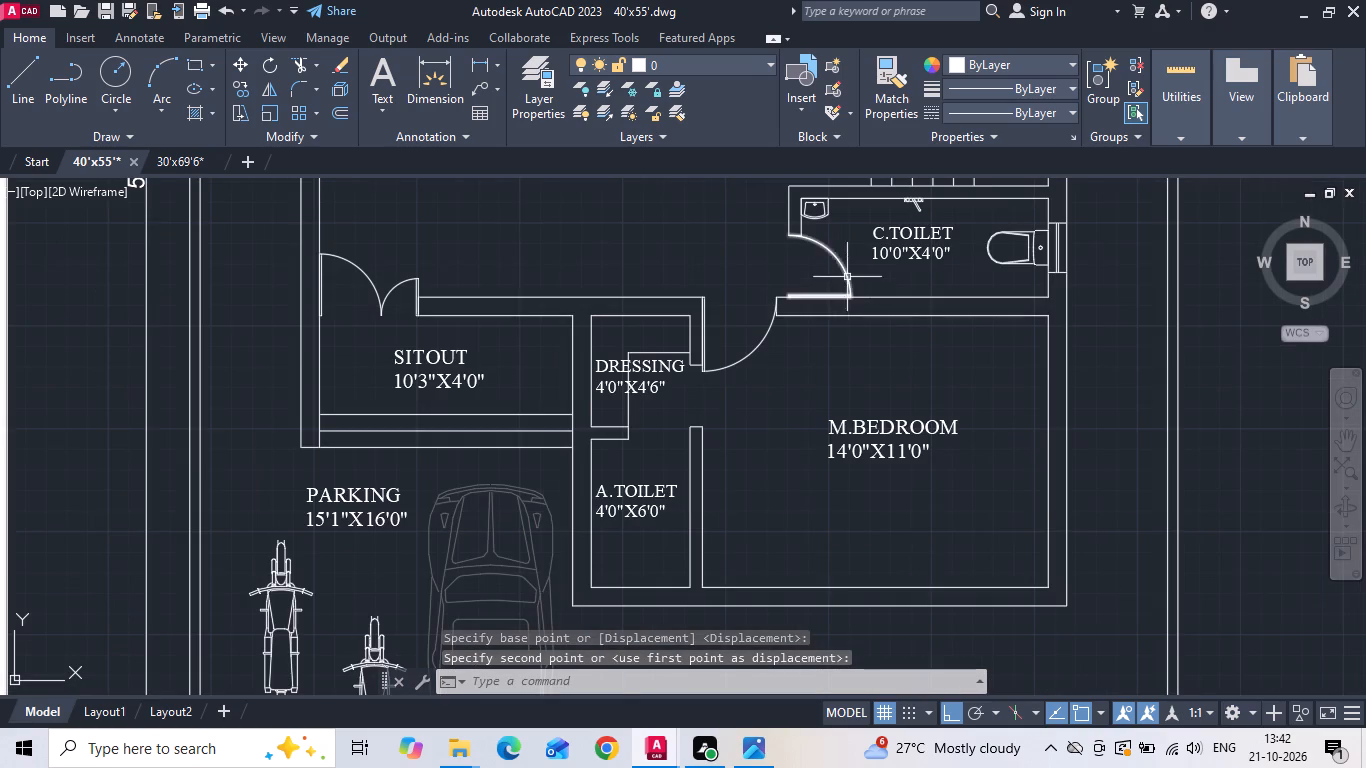
click(851, 262)
click(824, 262)
right_click(824, 262)
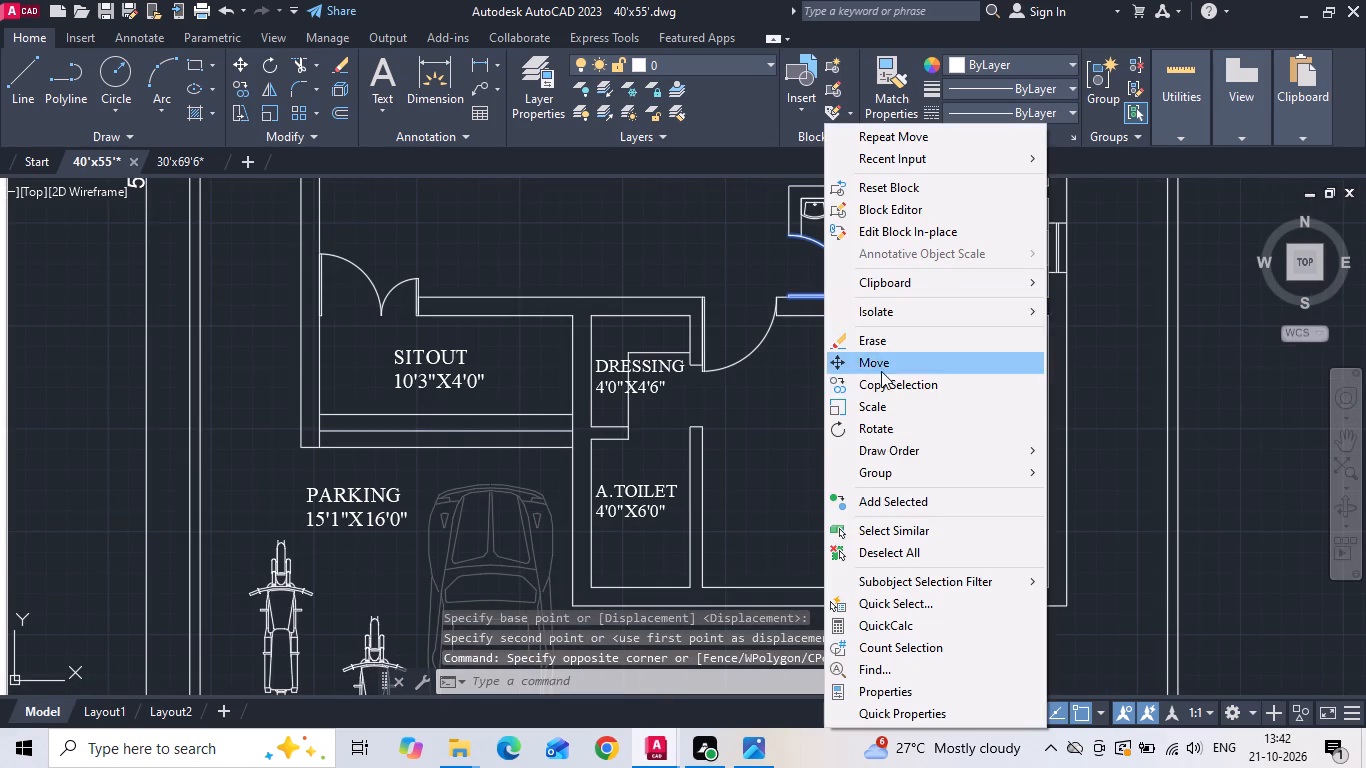
click(882, 376)
scroll(829, 291, up, 1)
click(826, 287)
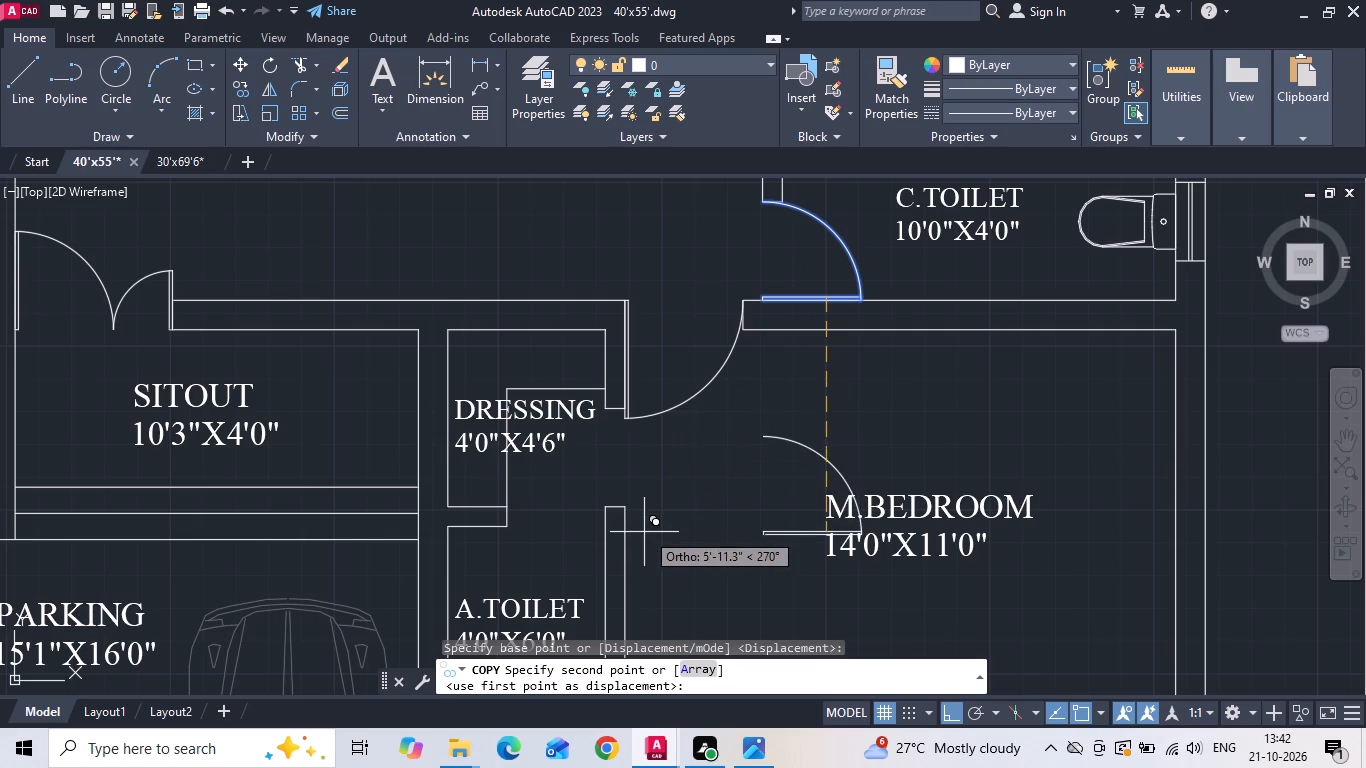
click(642, 525)
key(Escape)
Rotate the copied door in M.BEDROOM by 270° so its leaf stands vertical with the arc facing southeast.
drag(878, 438, 824, 449)
click(742, 464)
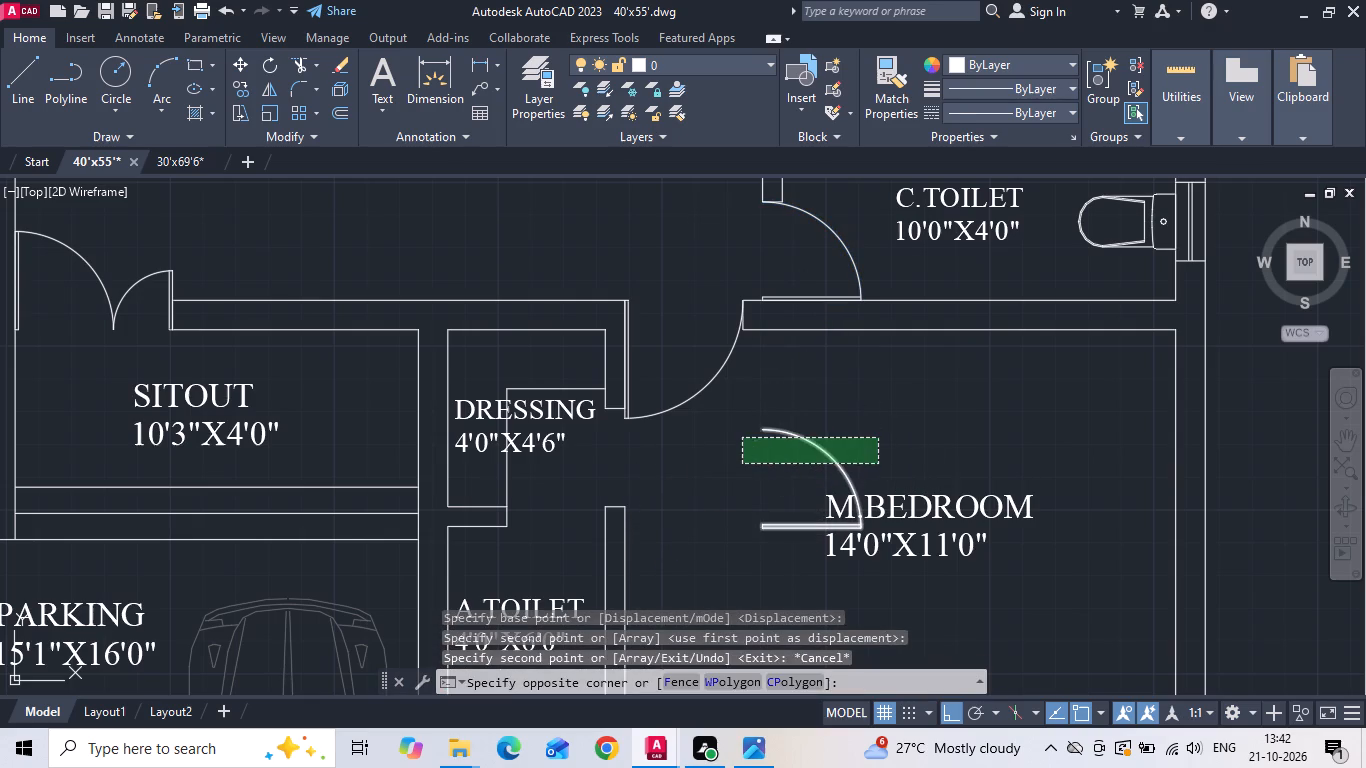
right_click(742, 464)
click(752, 423)
click(745, 465)
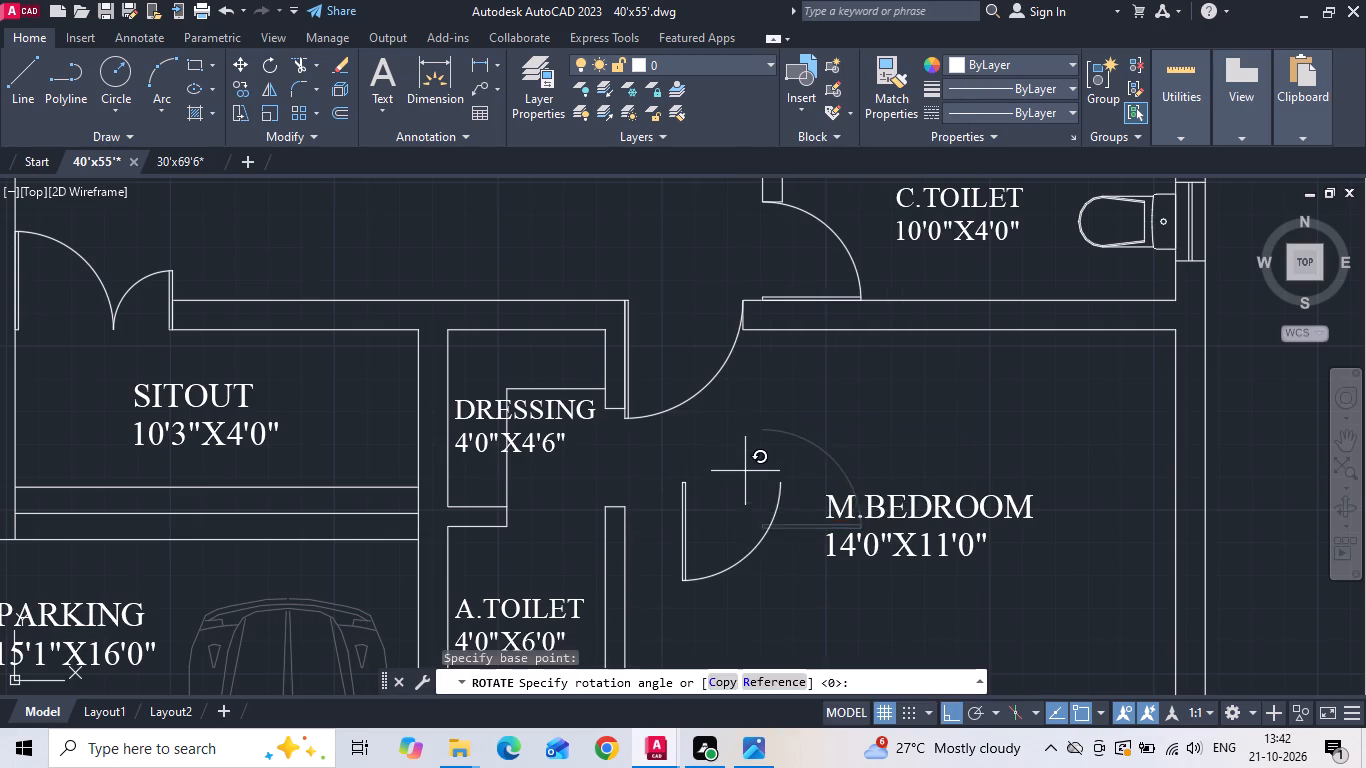
click(741, 482)
Mirror the rotated door across a vertical line between its leaf and arc end, erasing the source door.
drag(733, 544, 720, 597)
click(719, 599)
key(m)
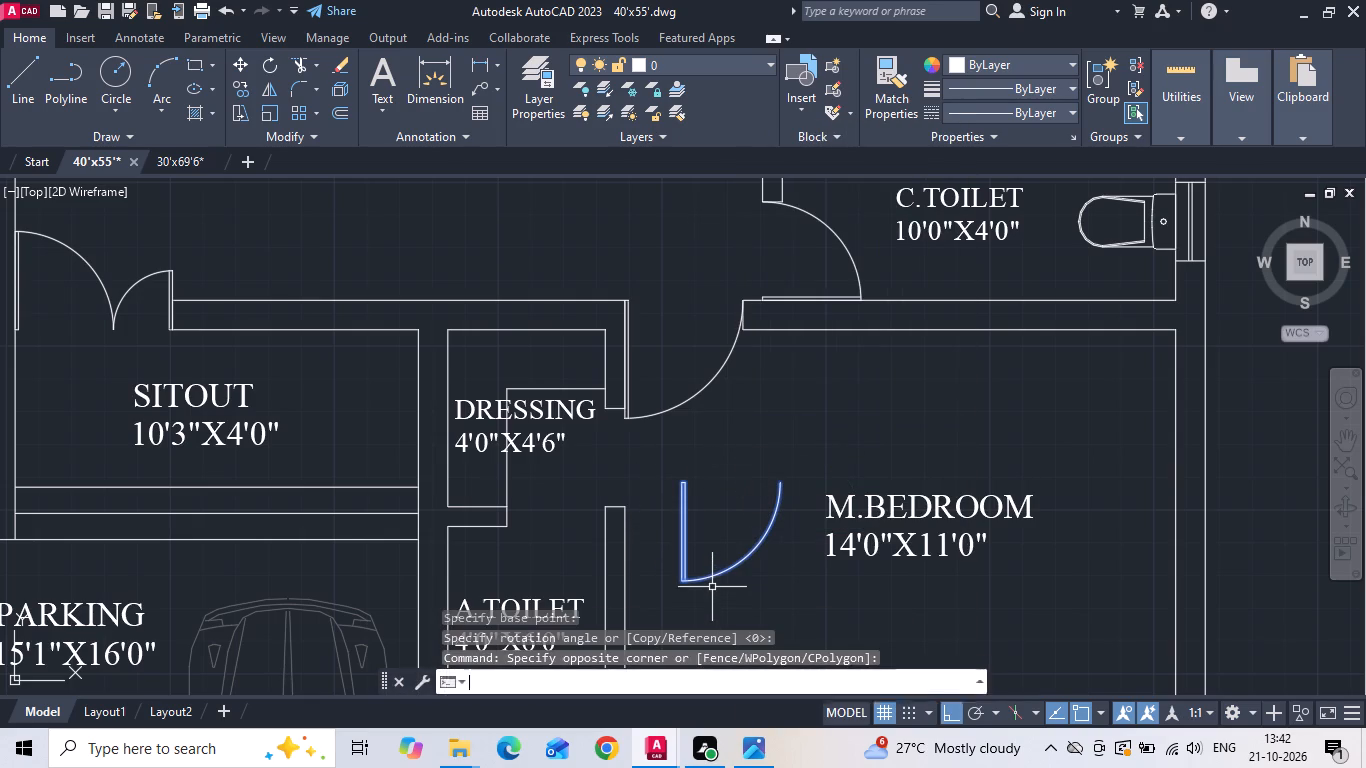
key(i)
key(space)
drag(708, 489, 710, 503)
click(710, 518)
text(Y)
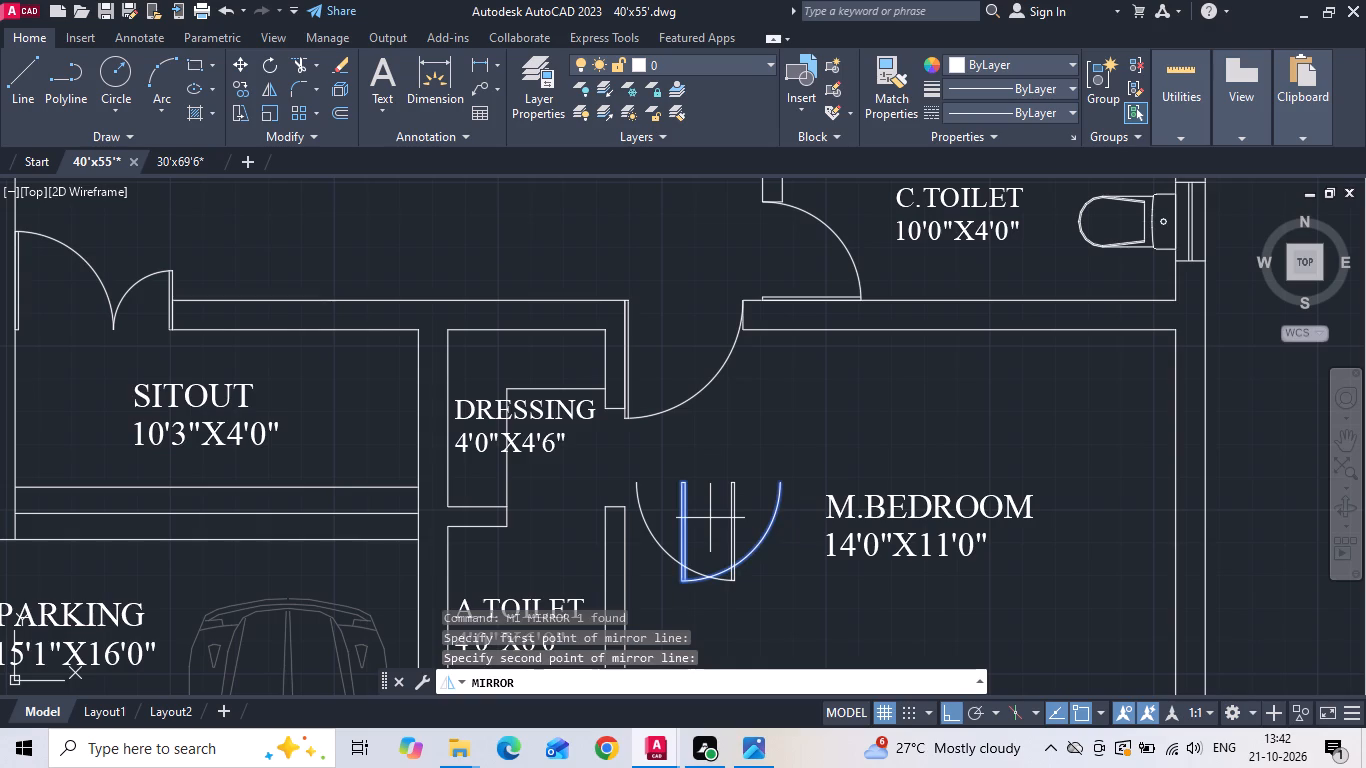
key(space)
Move the mirrored door into the A.TOILET opening, snapping its arc end to the northeast corner of the short wall below DRESSING.
middle_drag(709, 512, 713, 458)
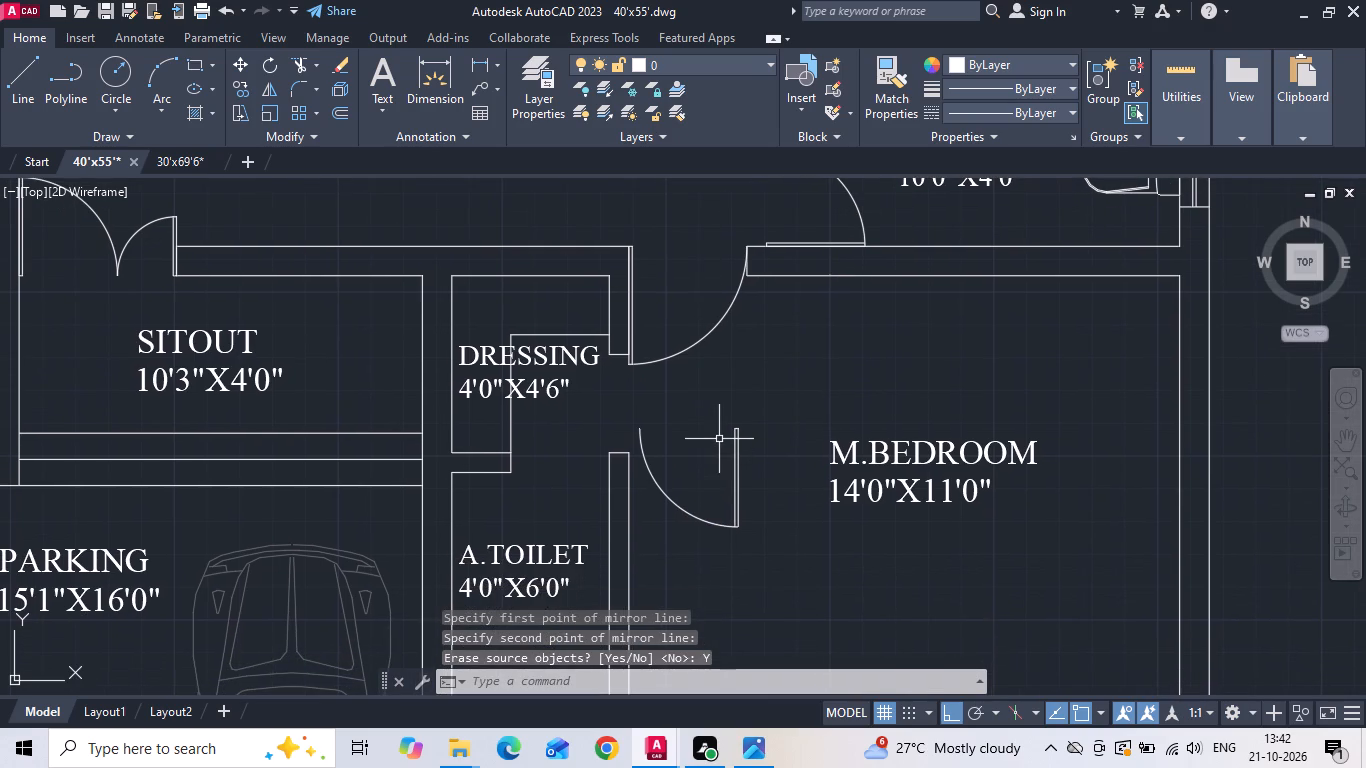
scroll(719, 442, up, 1)
drag(719, 449, 720, 483)
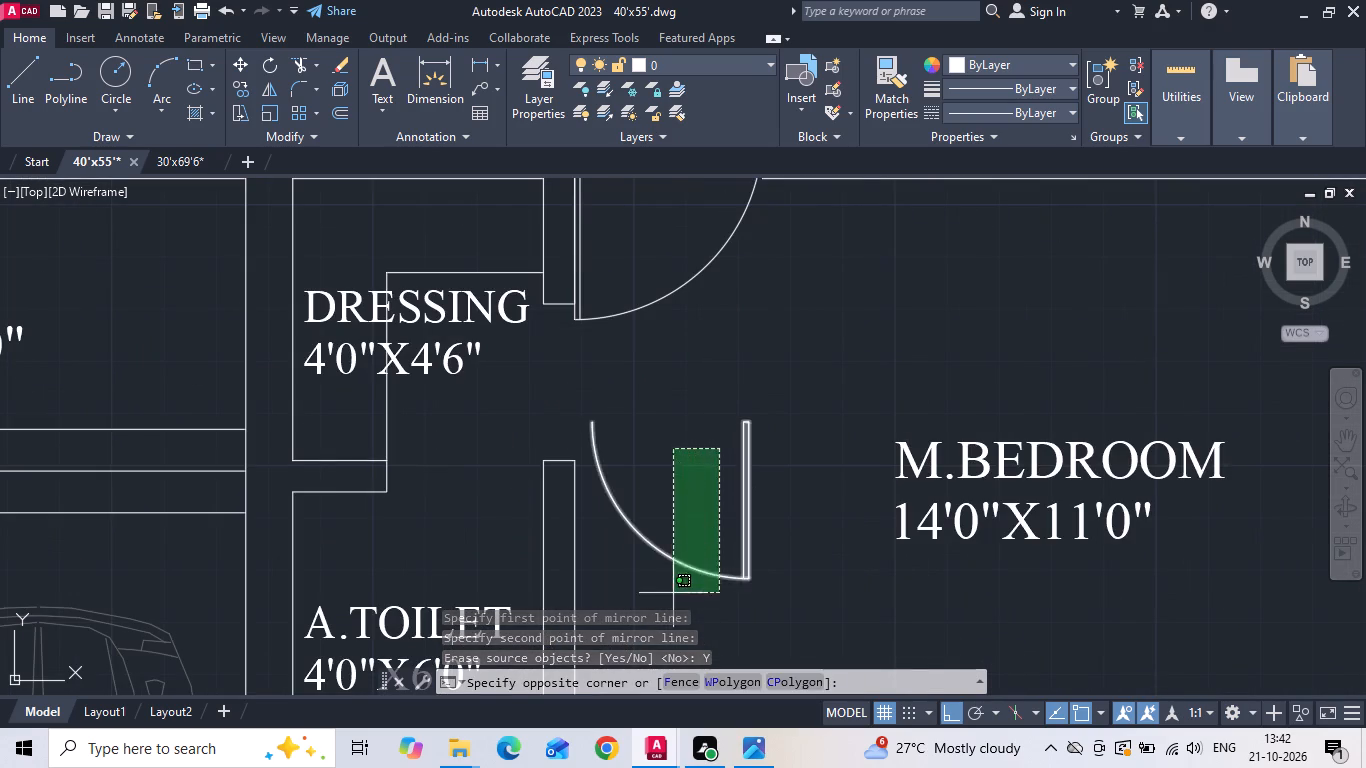
click(672, 596)
right_click(642, 469)
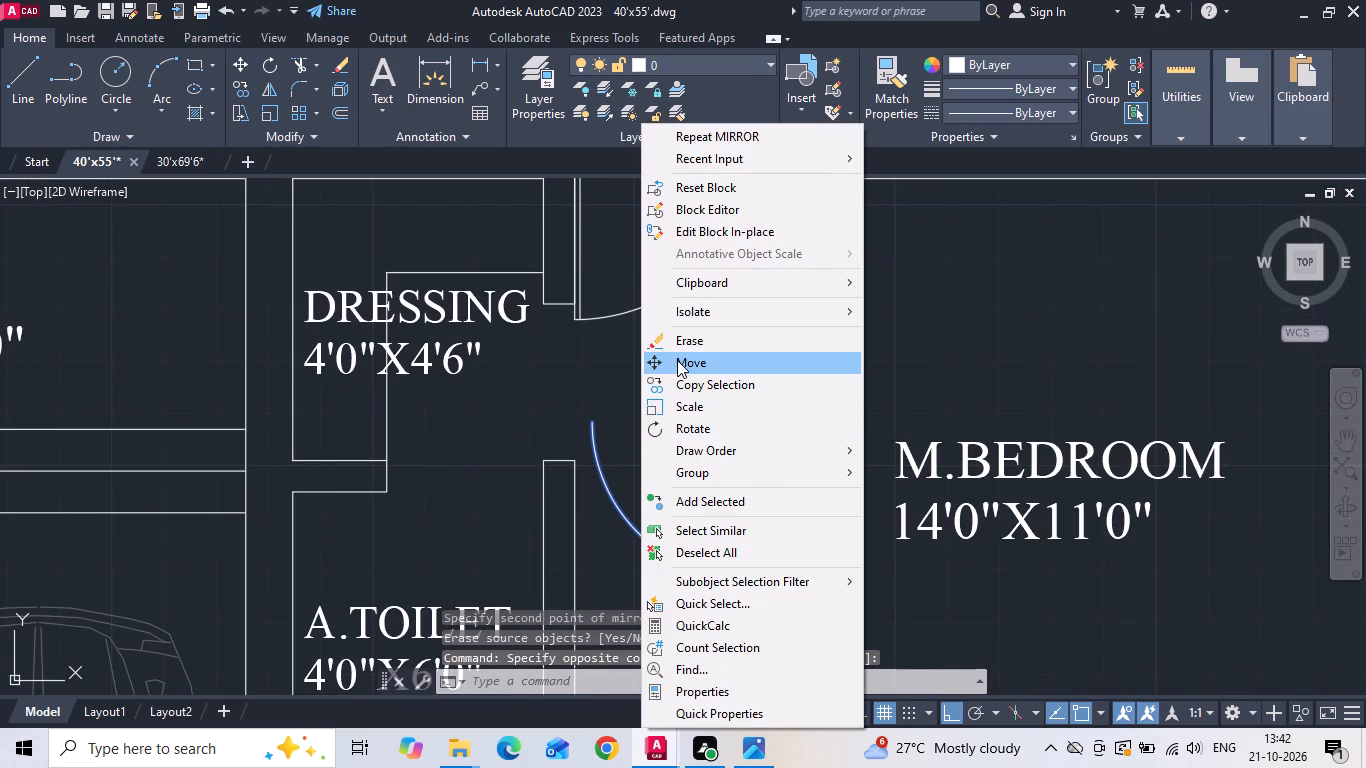
click(677, 360)
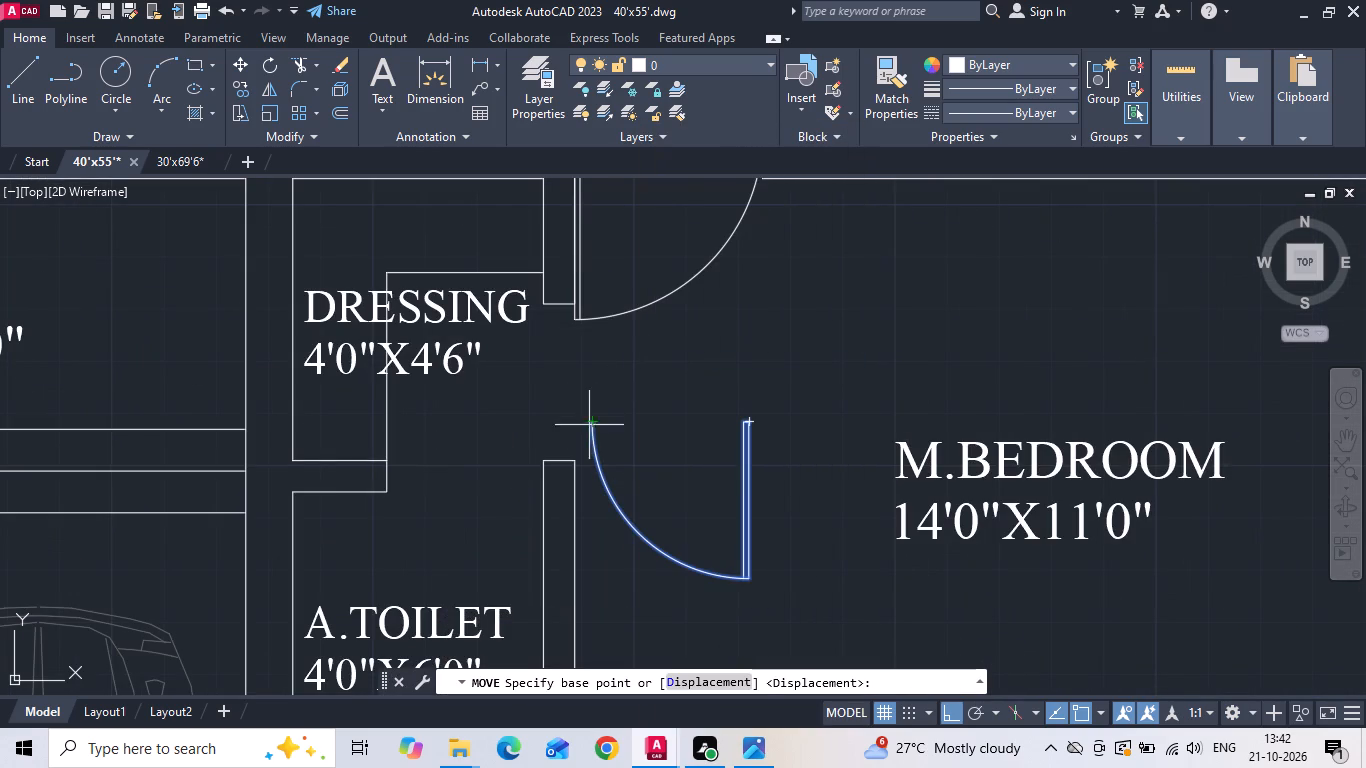
click(589, 425)
scroll(394, 490, up, 1)
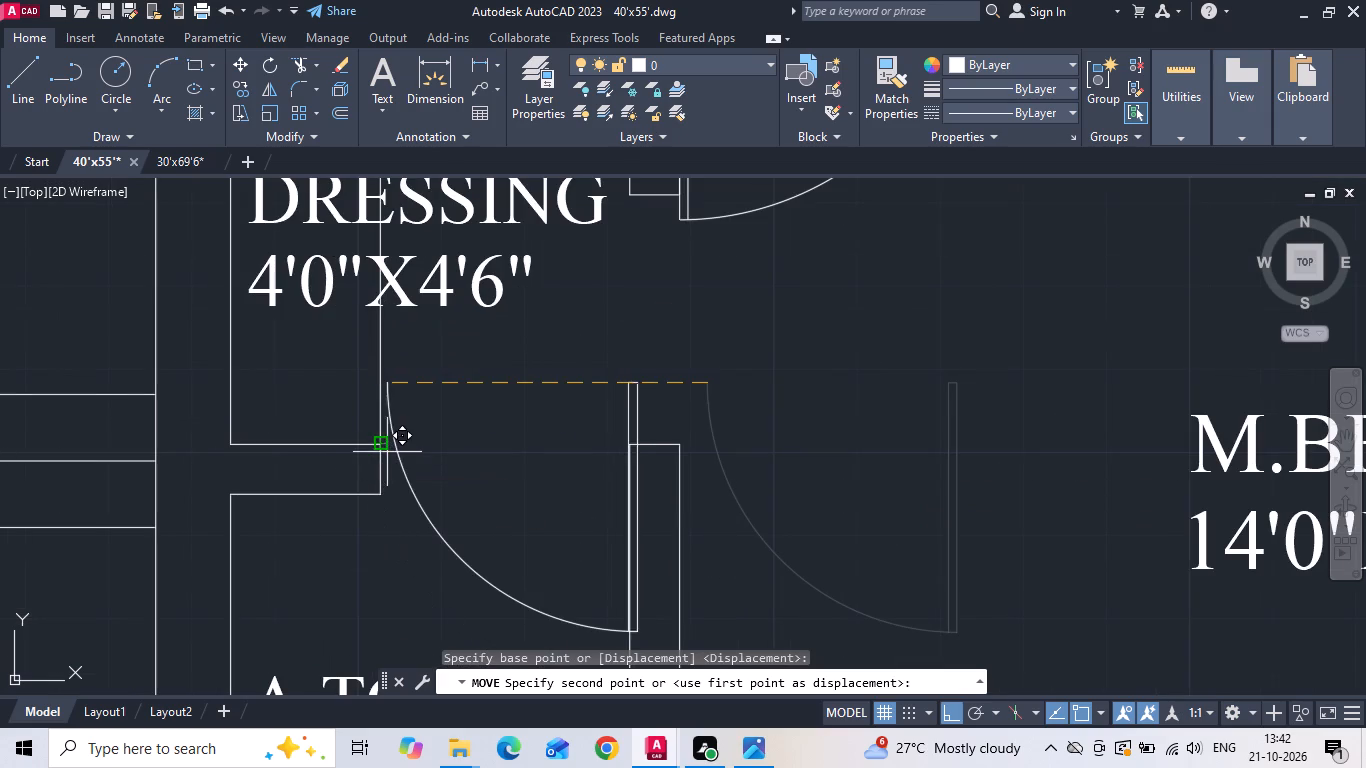
click(383, 446)
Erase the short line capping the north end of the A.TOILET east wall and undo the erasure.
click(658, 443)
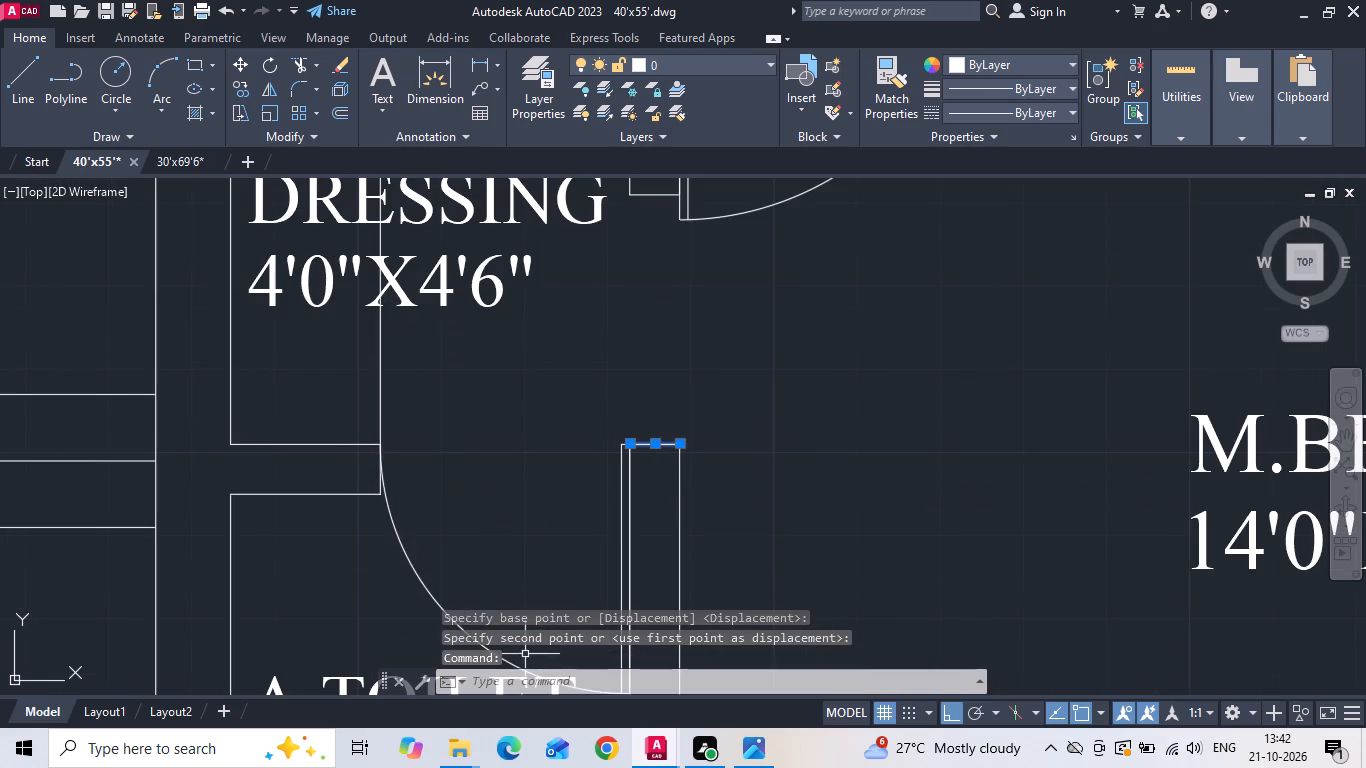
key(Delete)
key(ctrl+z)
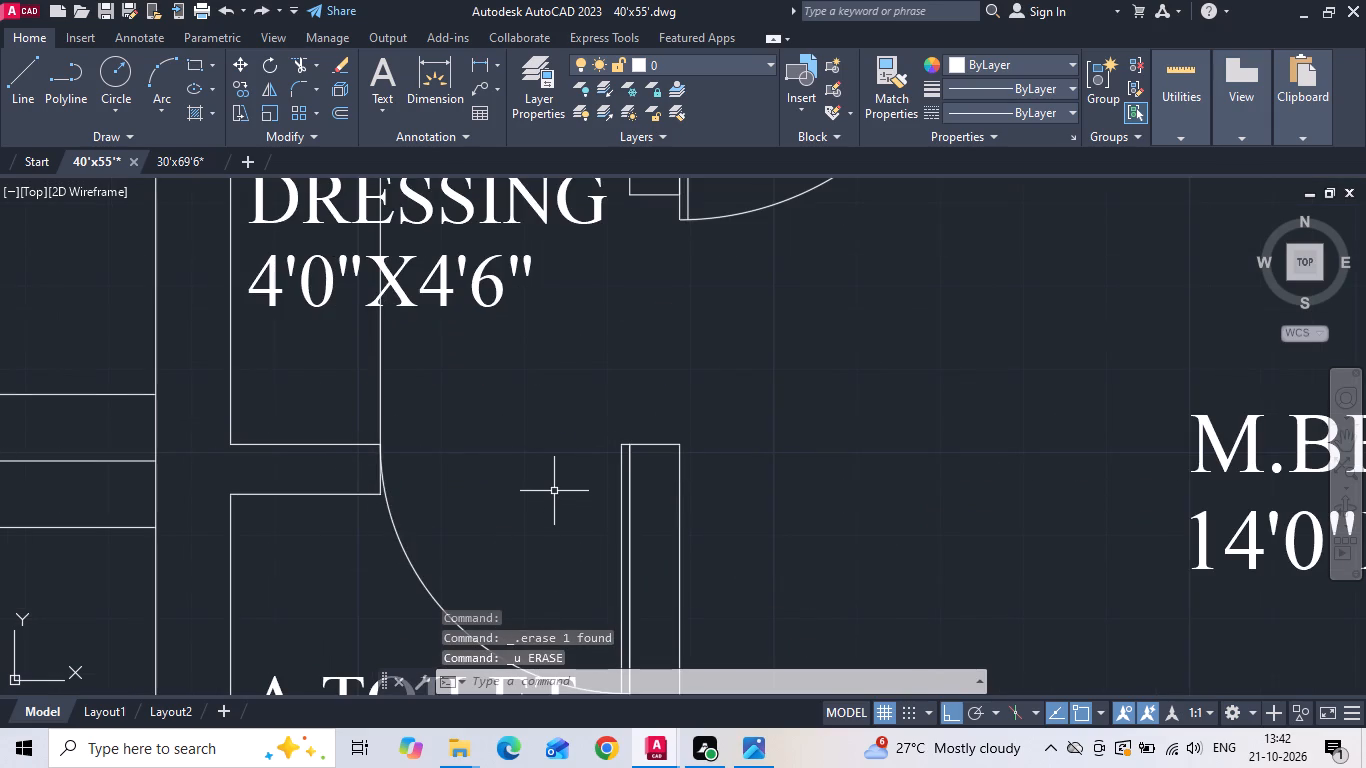
Save the drawing.
key(ctrl+s)
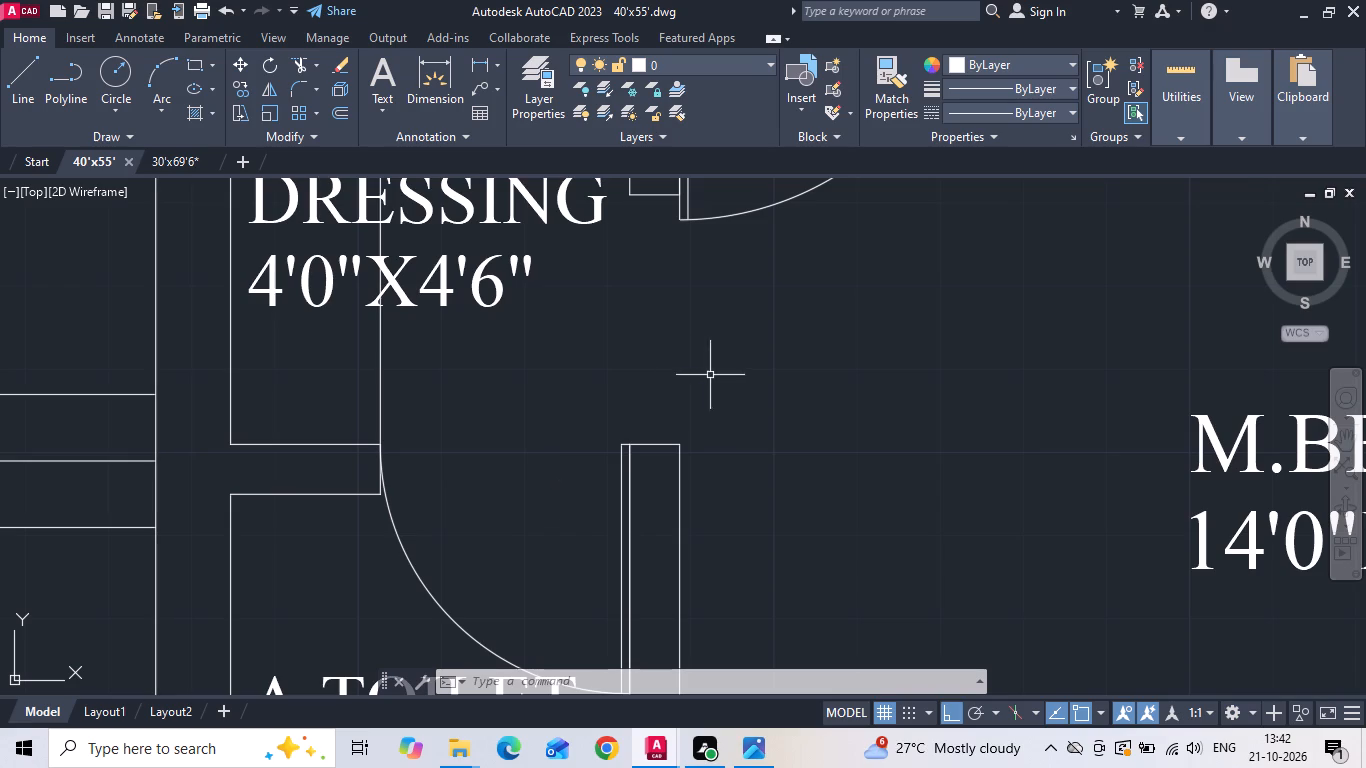
Copy the C.TOILET and M.BEDROOM doors north, snapping the toilet door's arc end to the outer wall corner at the 4'0"X8'0" A.TOILET opening.
scroll(712, 374, down, 2)
scroll(766, 463, down, 3)
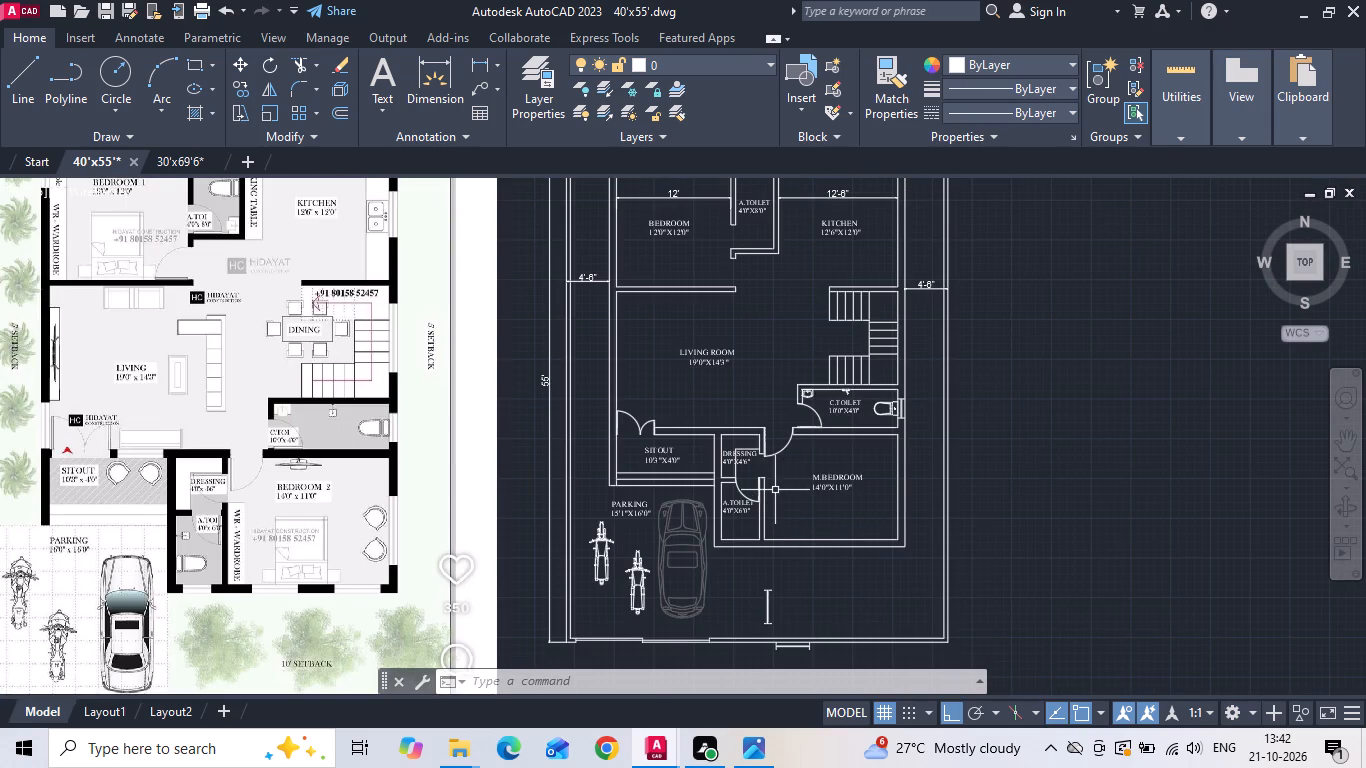
scroll(806, 390, up, 3)
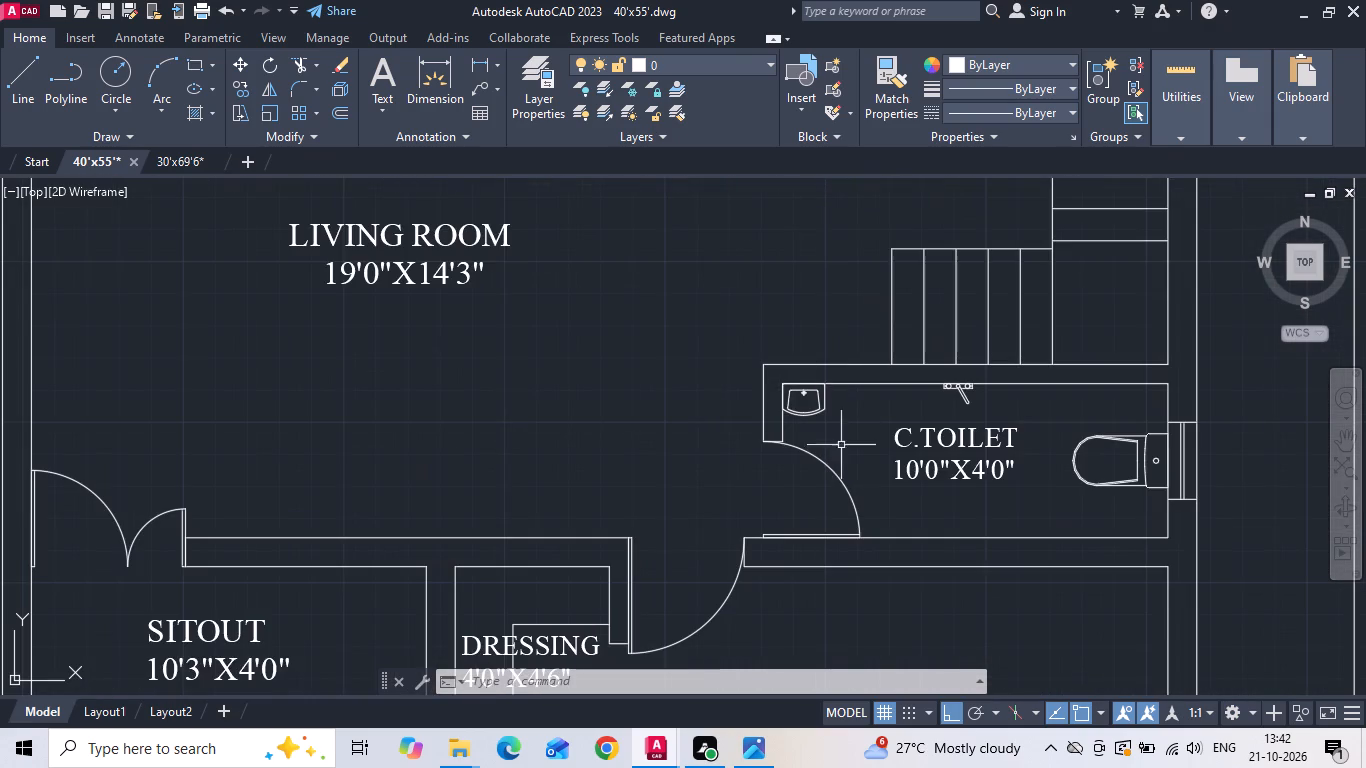
click(846, 462)
click(767, 451)
drag(715, 595, 713, 607)
click(682, 639)
right_click(663, 459)
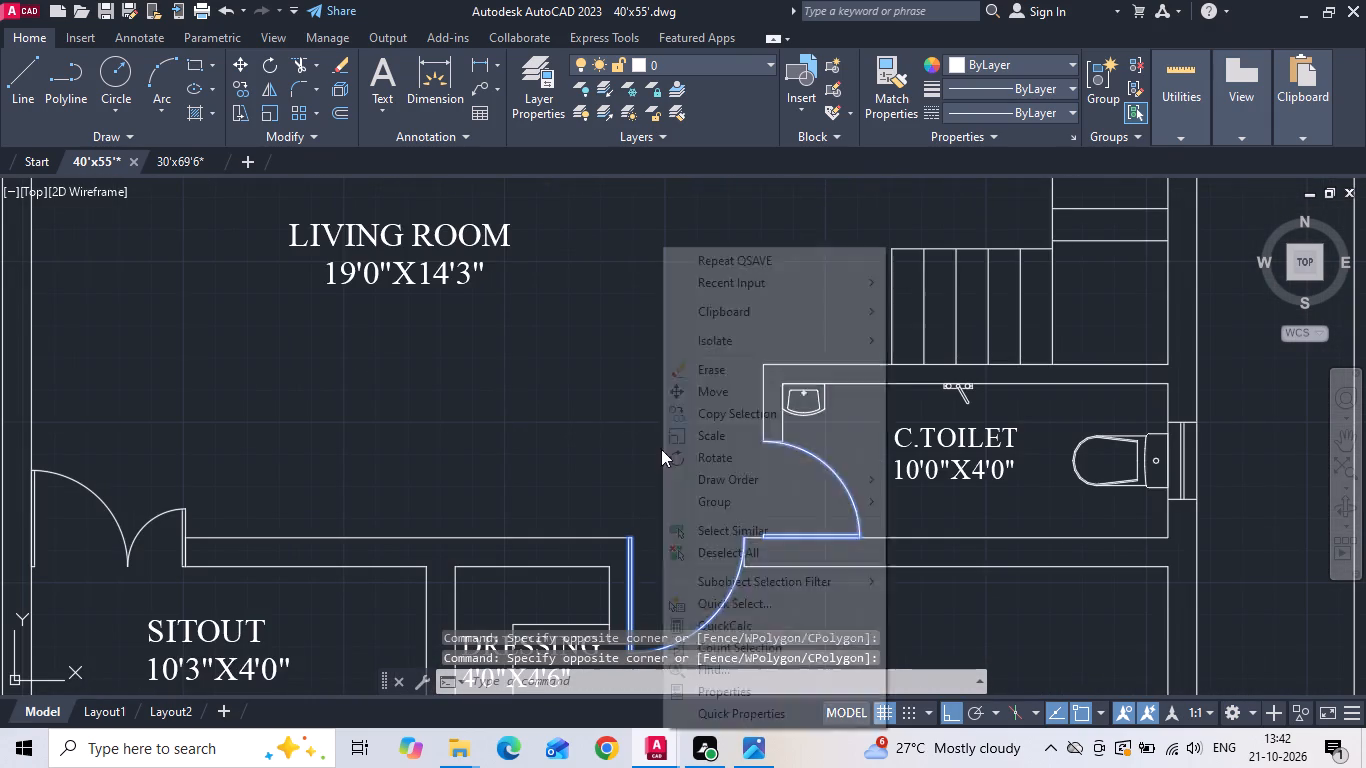
drag(685, 407, 691, 416)
scroll(775, 440, up, 3)
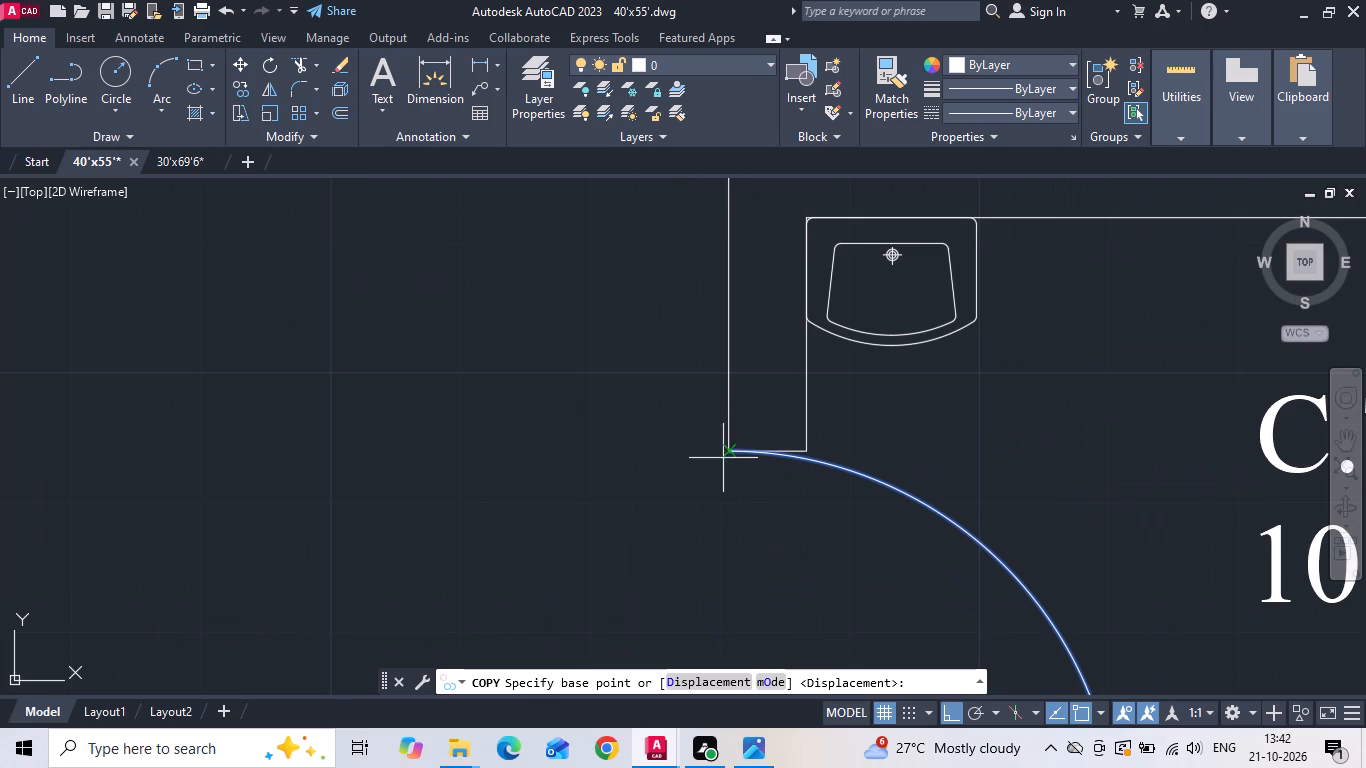
click(725, 449)
scroll(714, 563, down, 6)
scroll(680, 406, up, 2)
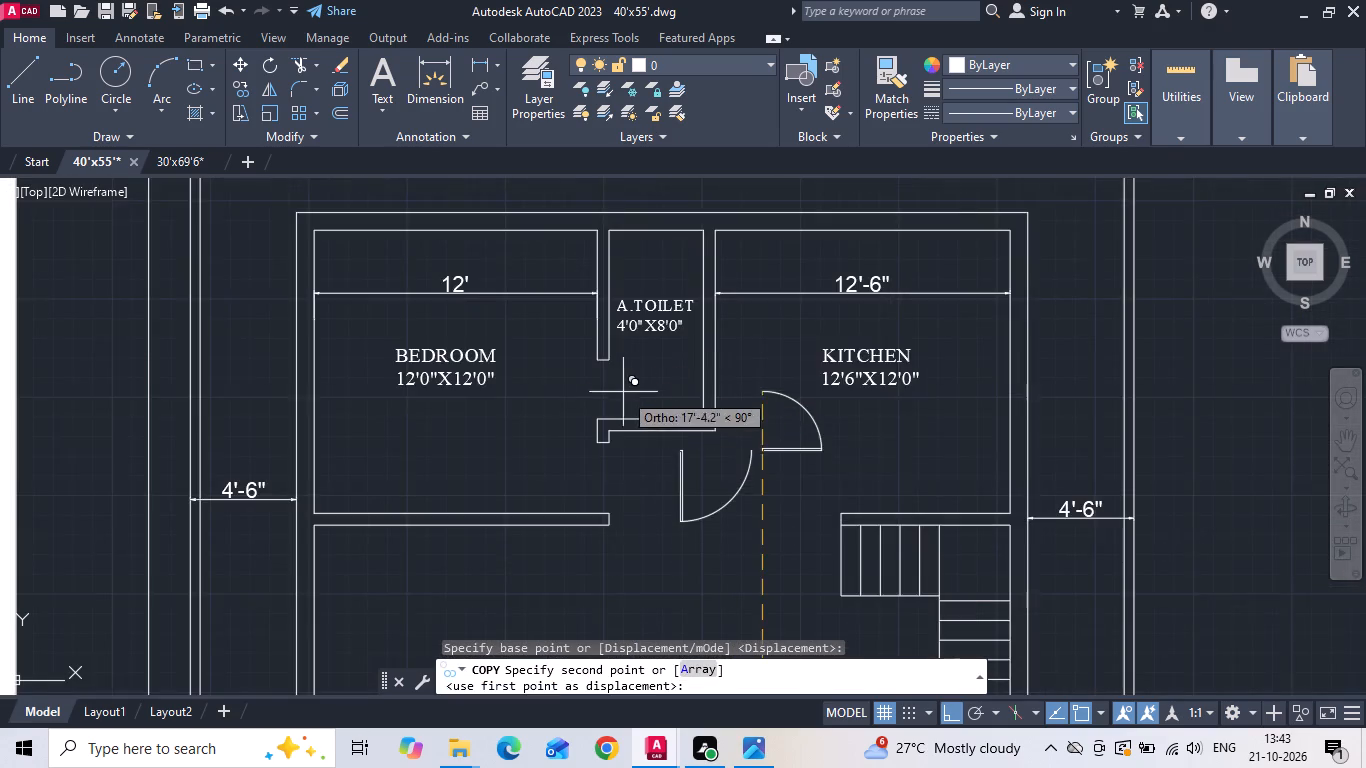
scroll(611, 387, up, 2)
click(572, 315)
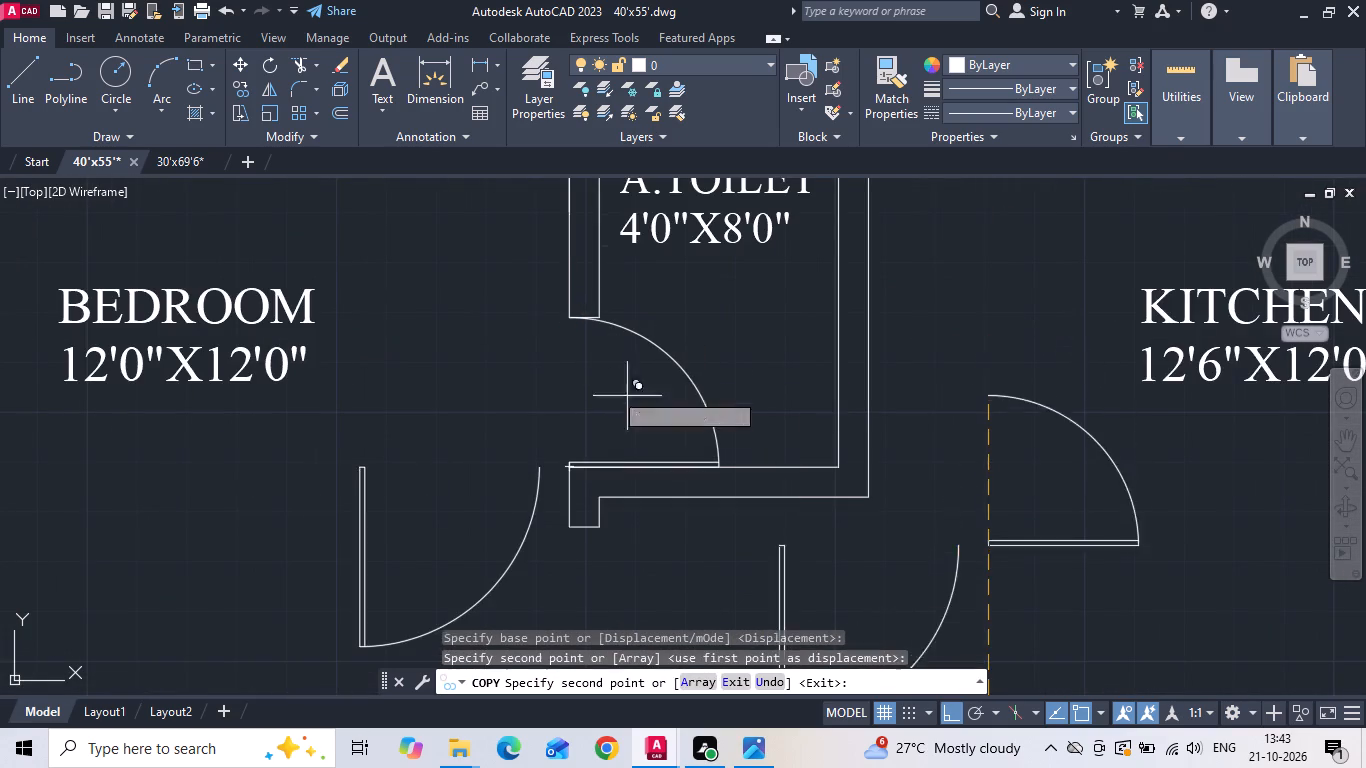
scroll(774, 379, down, 2)
key(Escape)
Rotate the copied larger door beside the BEDROOM entrance by 180°.
scroll(667, 487, up, 1)
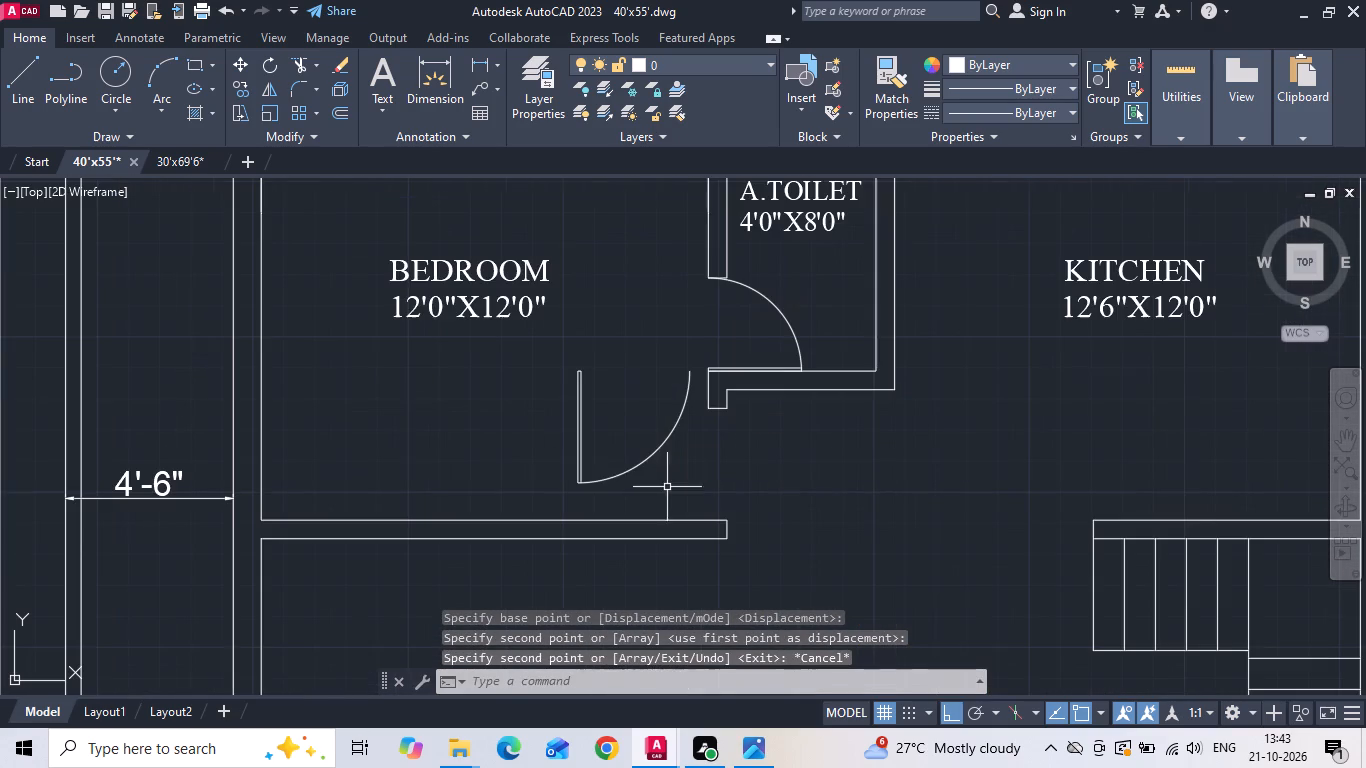
click(662, 477)
click(554, 449)
right_click(551, 446)
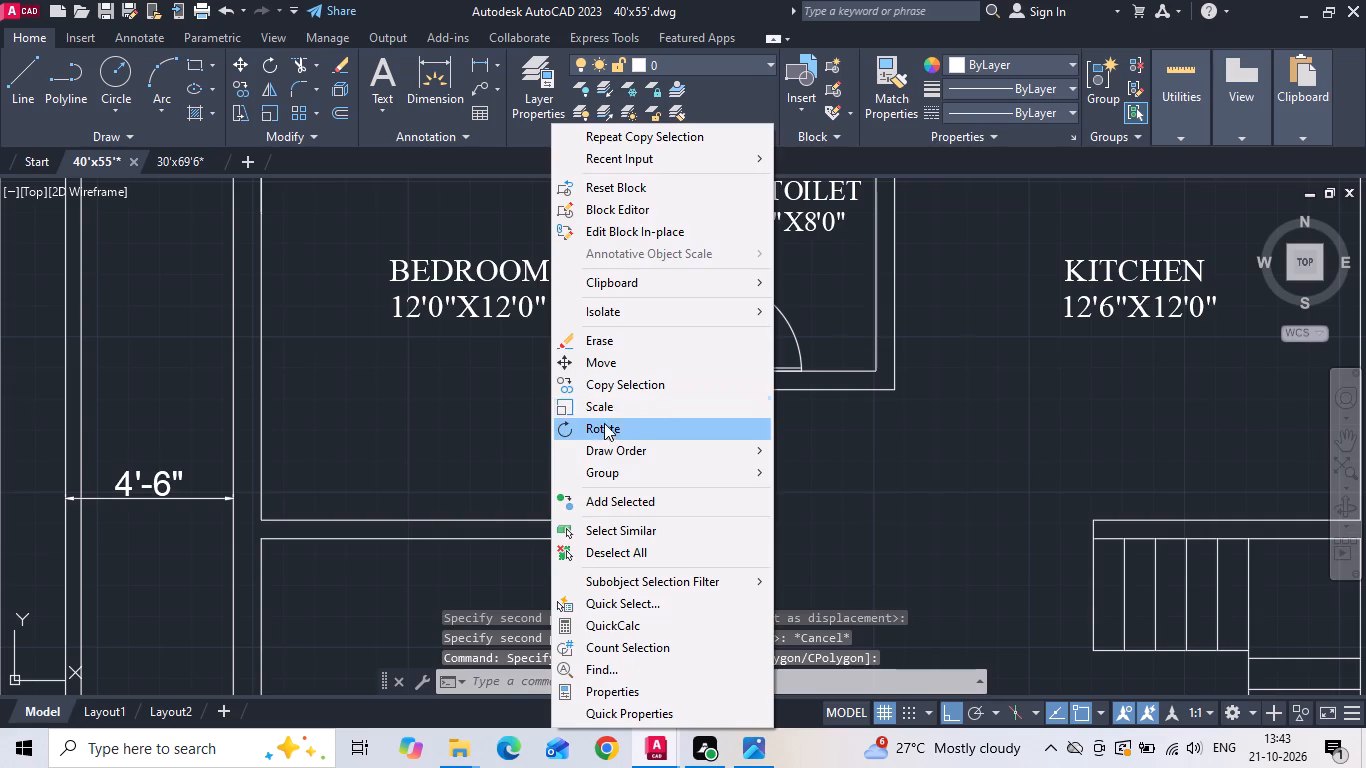
click(604, 426)
drag(634, 413, 635, 430)
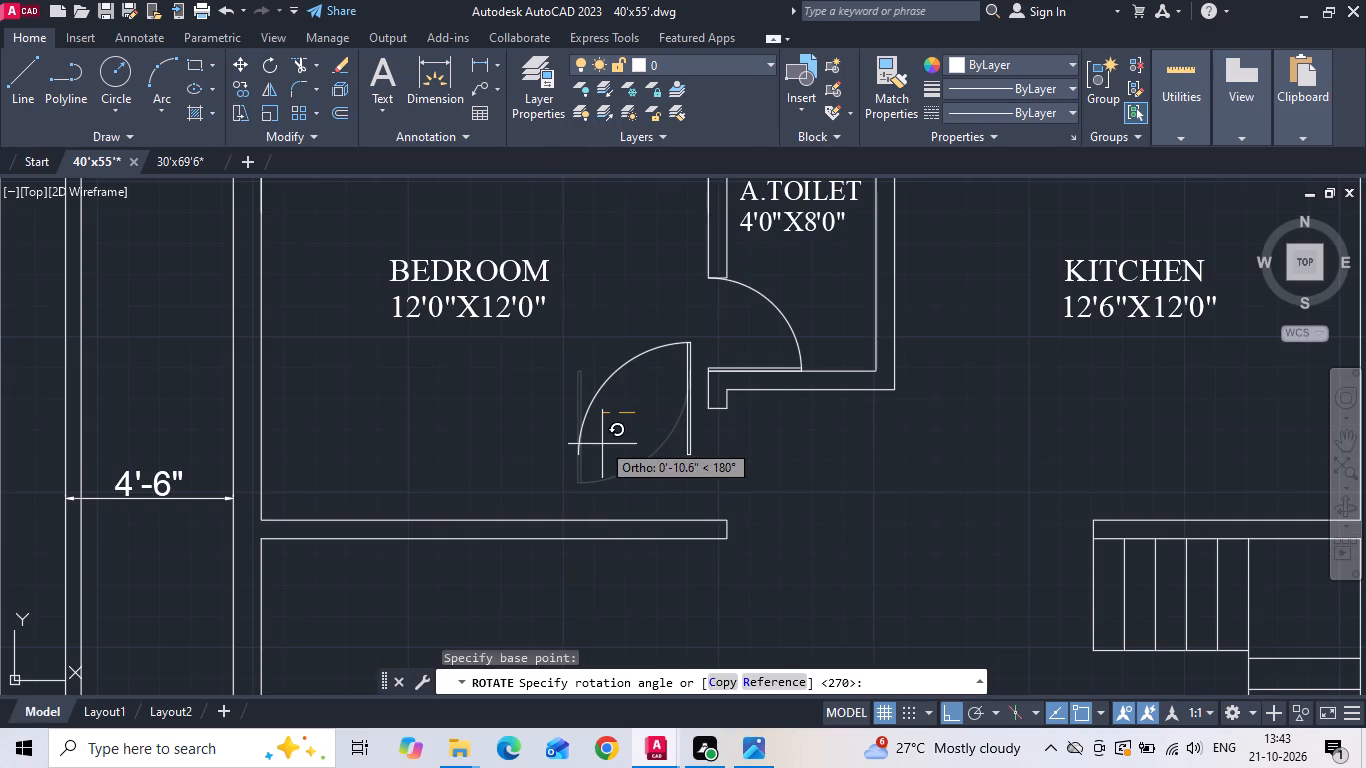
click(602, 445)
Rotate the larger BEDROOM door by 270° so its leaf lies horizontal below the arc.
click(630, 429)
click(514, 415)
right_click(513, 415)
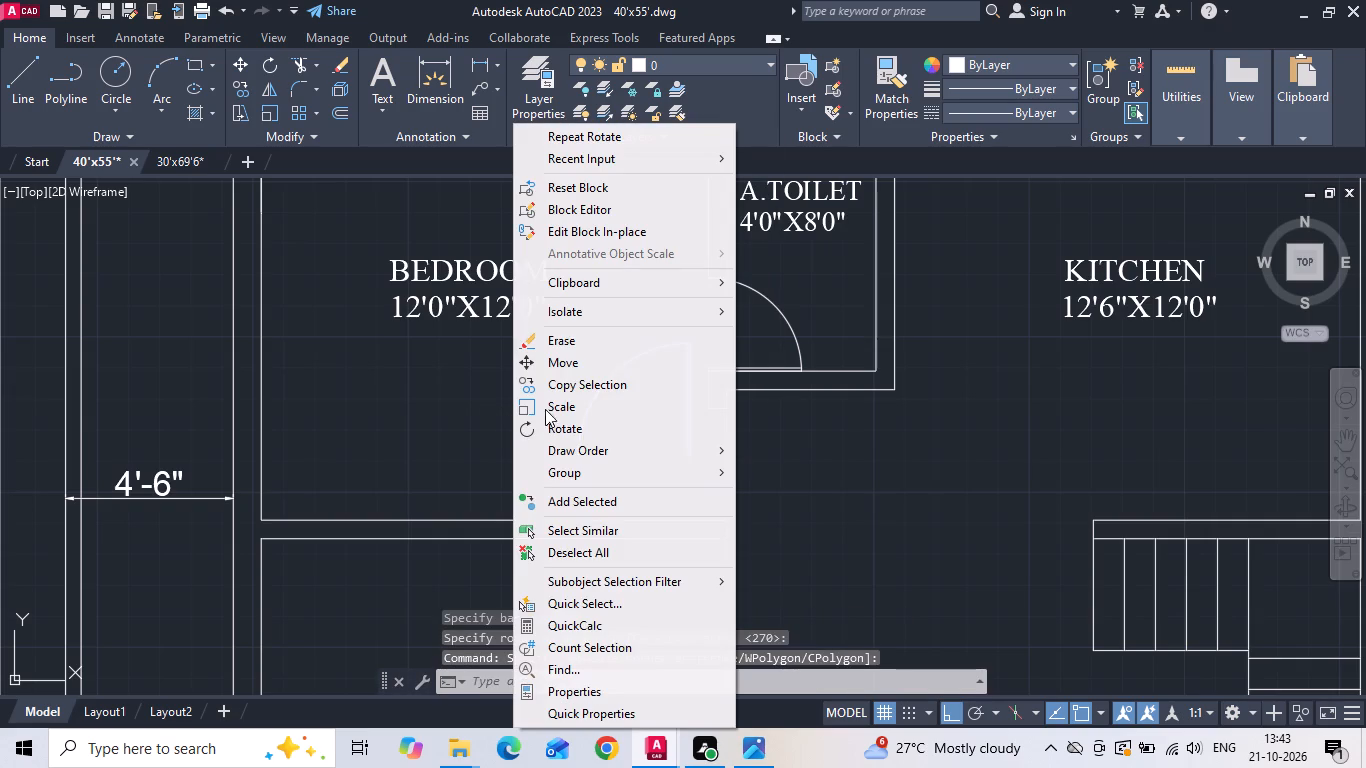
click(561, 423)
click(677, 412)
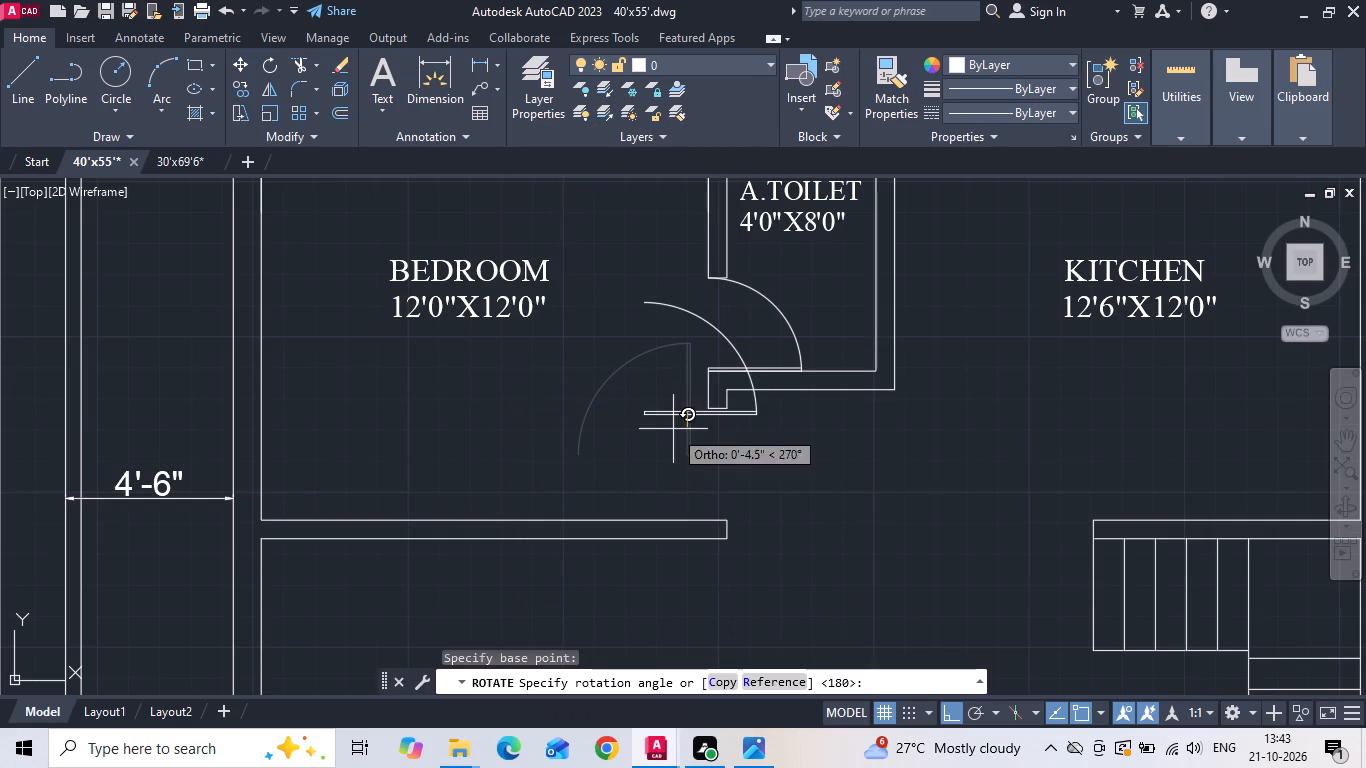
double_click(670, 432)
Mirror the larger BEDROOM door across a horizontal line just south of it, erasing the source door.
drag(644, 386, 631, 404)
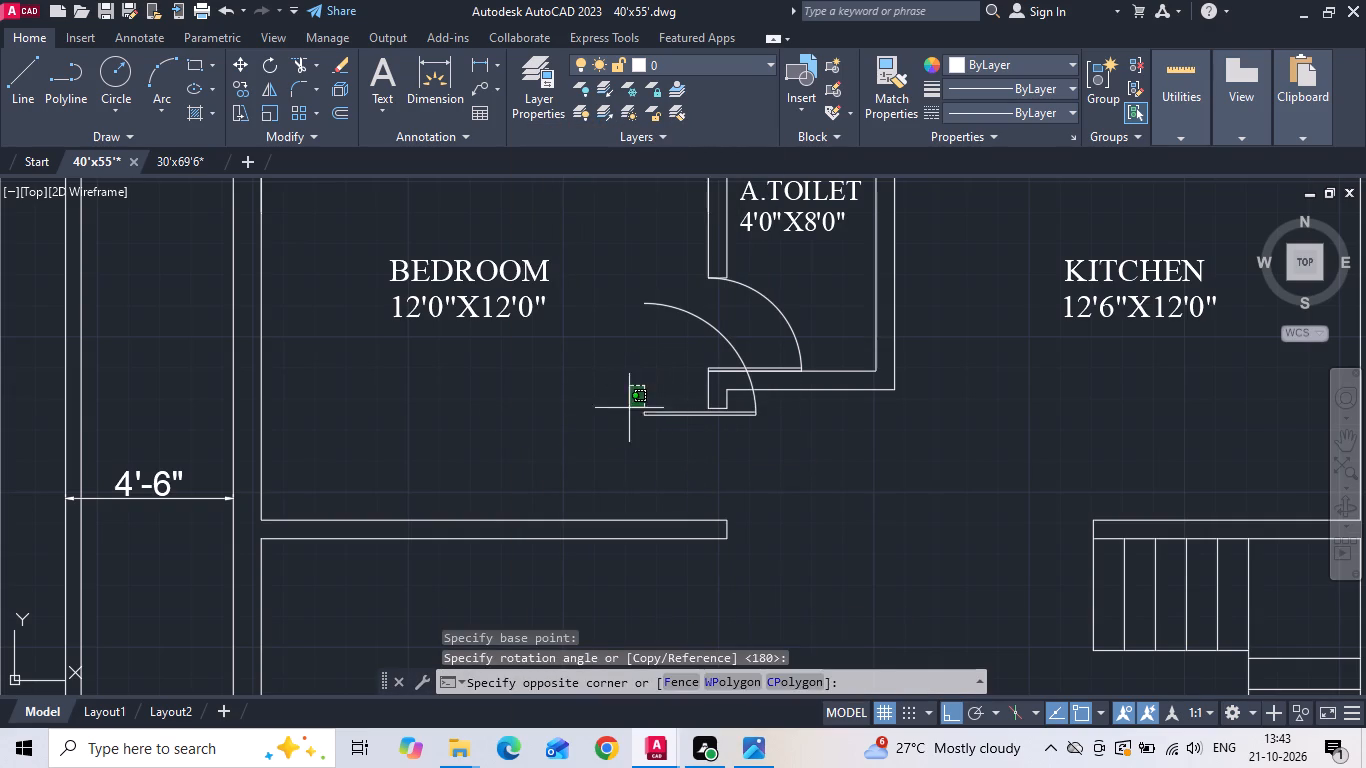
click(577, 441)
text(MI)
key(space)
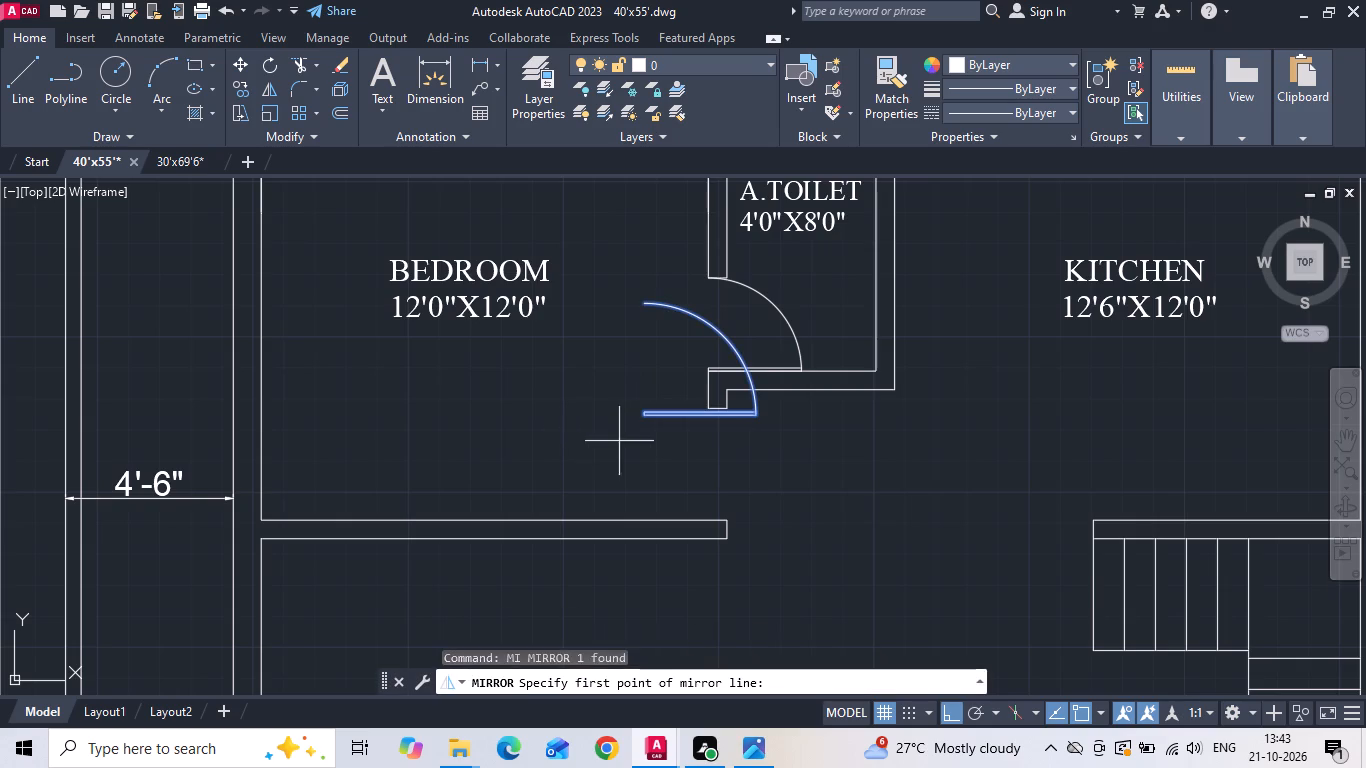
drag(626, 446, 648, 446)
click(694, 439)
key(y)
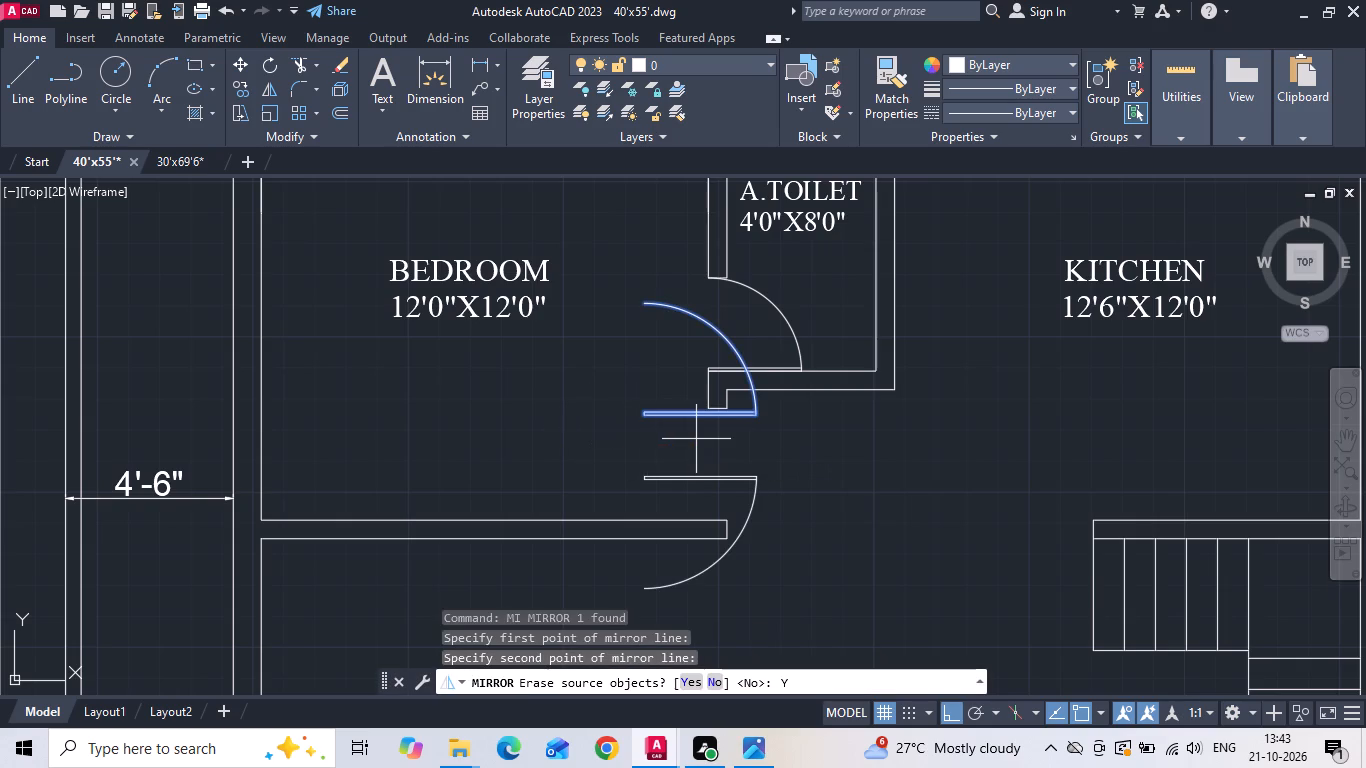
key(space)
Mirror the larger BEDROOM door across a vertical line west of it, erasing the source door.
drag(677, 467, 663, 489)
click(645, 501)
right_click(641, 501)
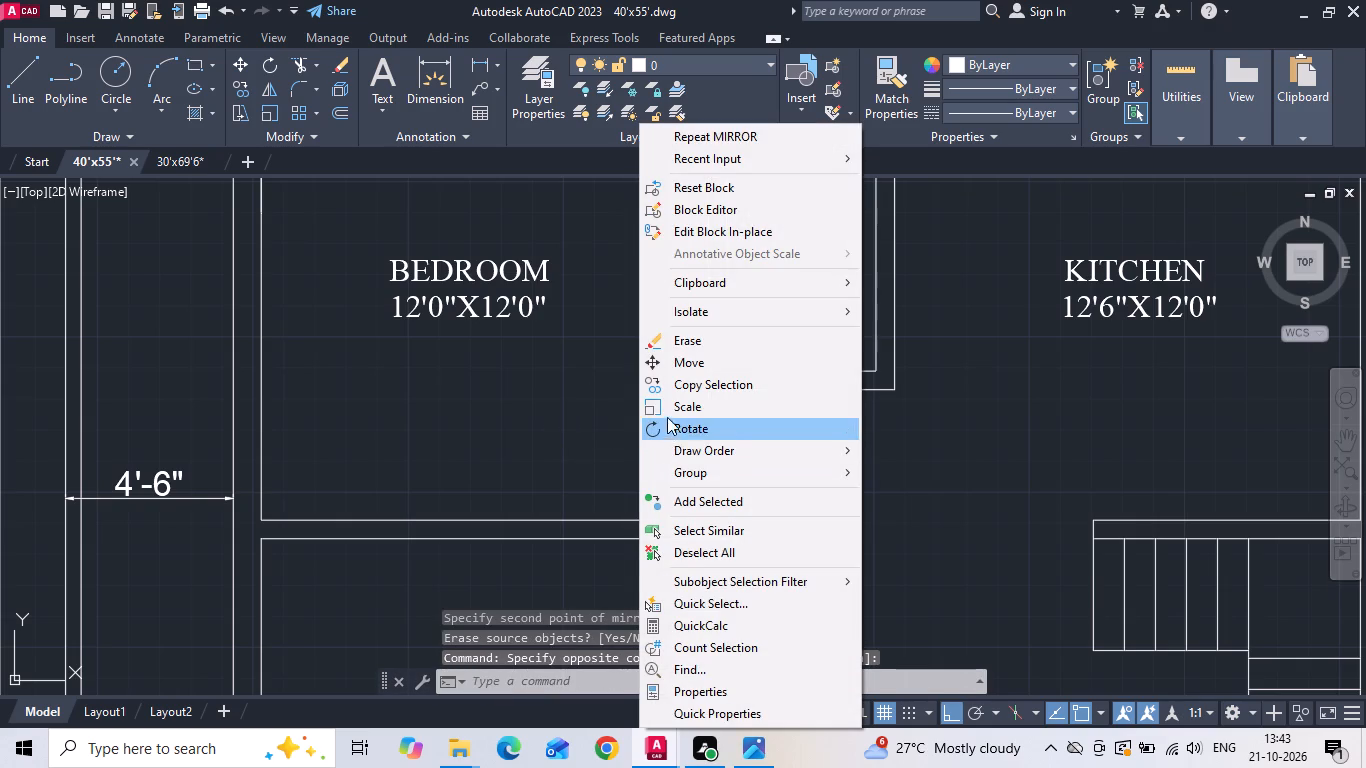
key(Escape)
text(MI)
key(space)
drag(593, 428, 594, 446)
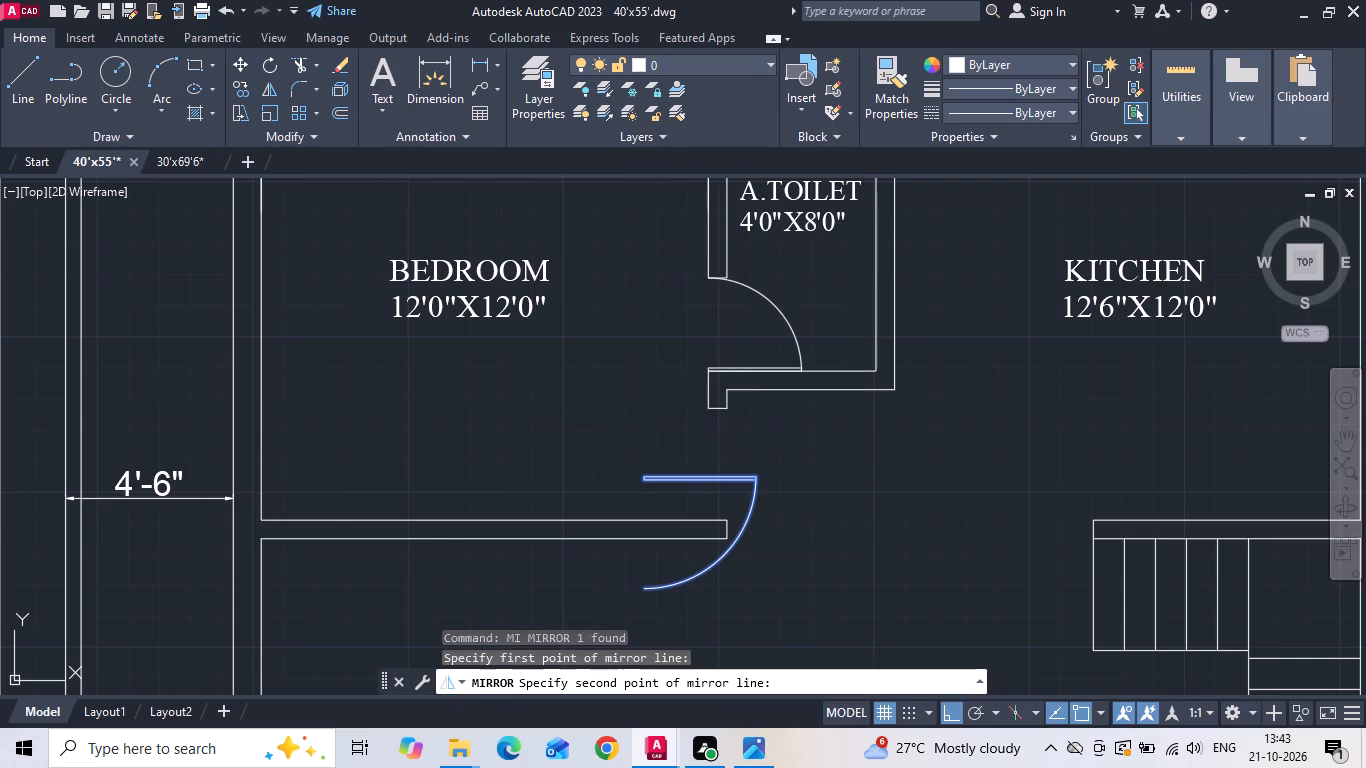
drag(594, 446, 586, 487)
click(557, 593)
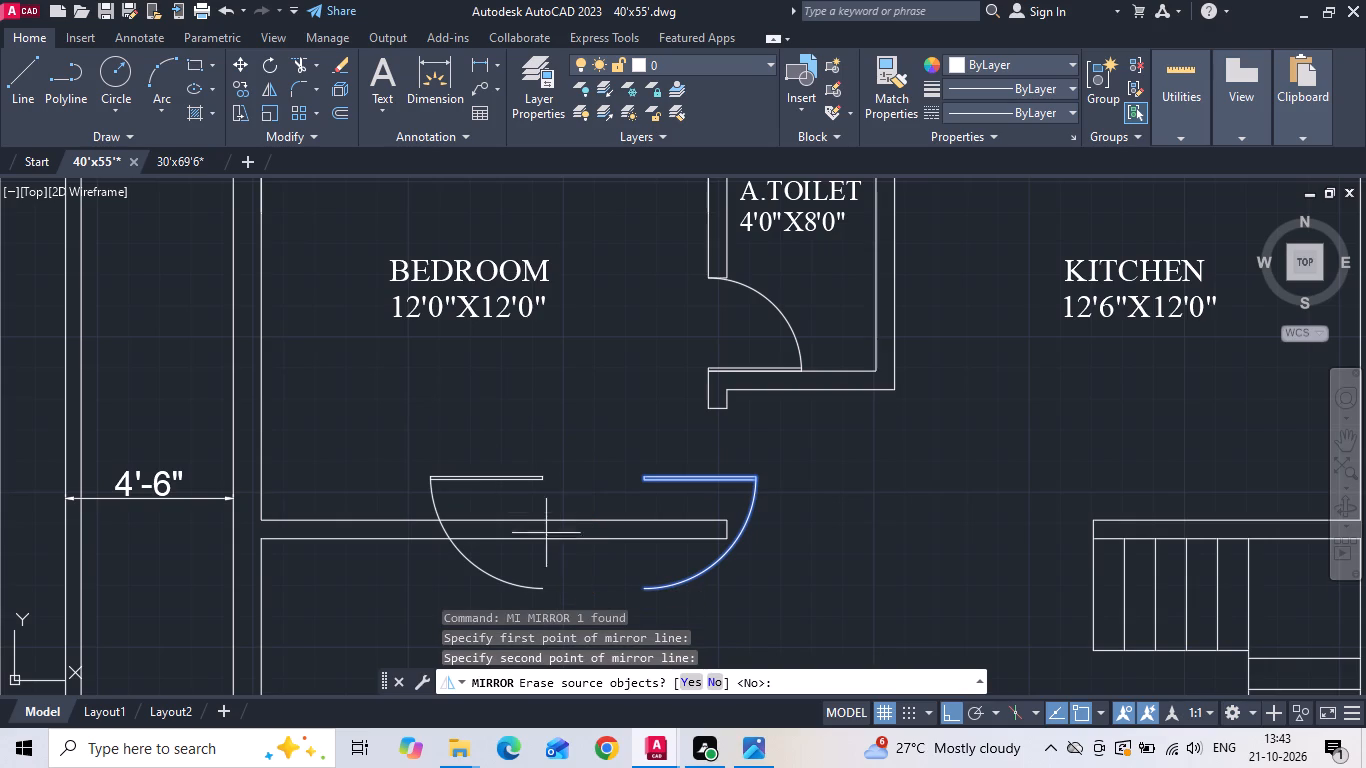
text(Y)
key(space)
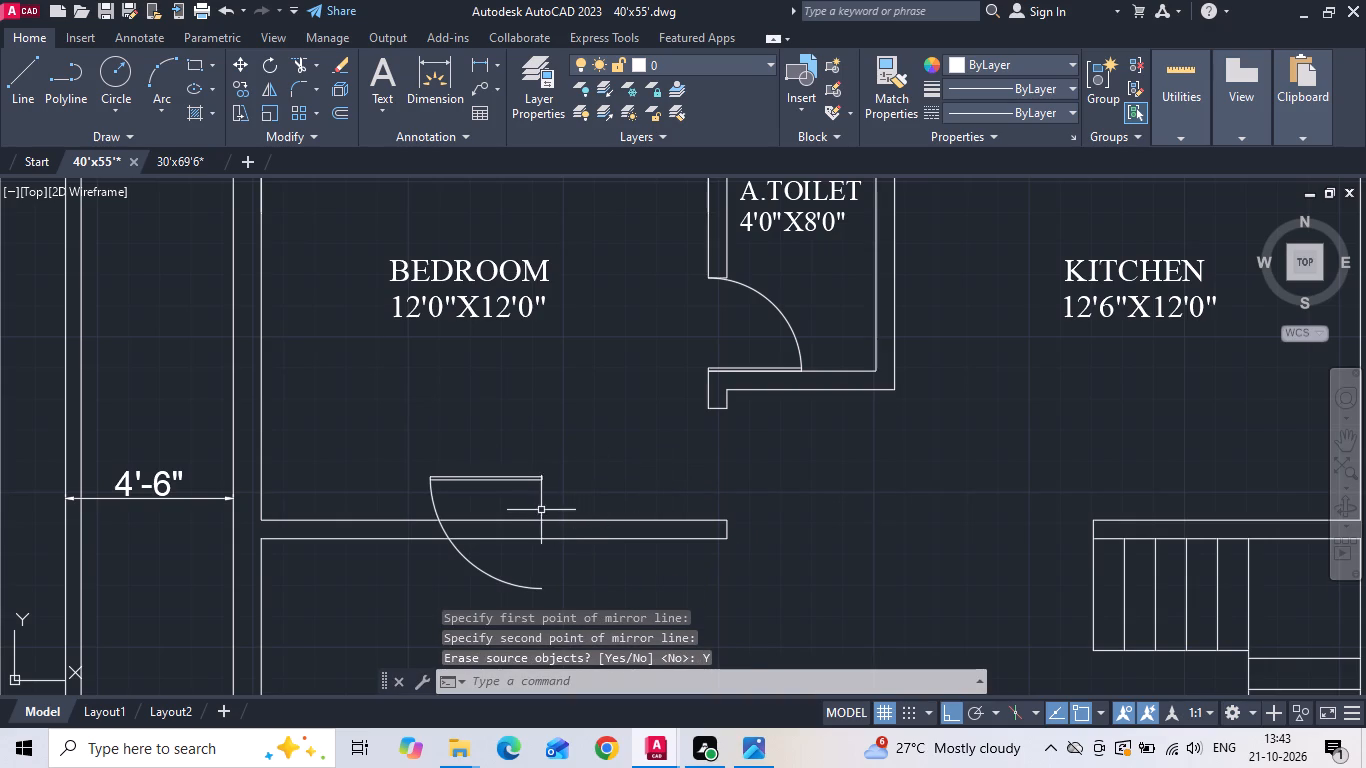
Mirror the larger BEDROOM door across a horizontal line just north of its leaf, erasing the source door.
click(524, 483)
key(m)
key(i)
key(space)
click(547, 454)
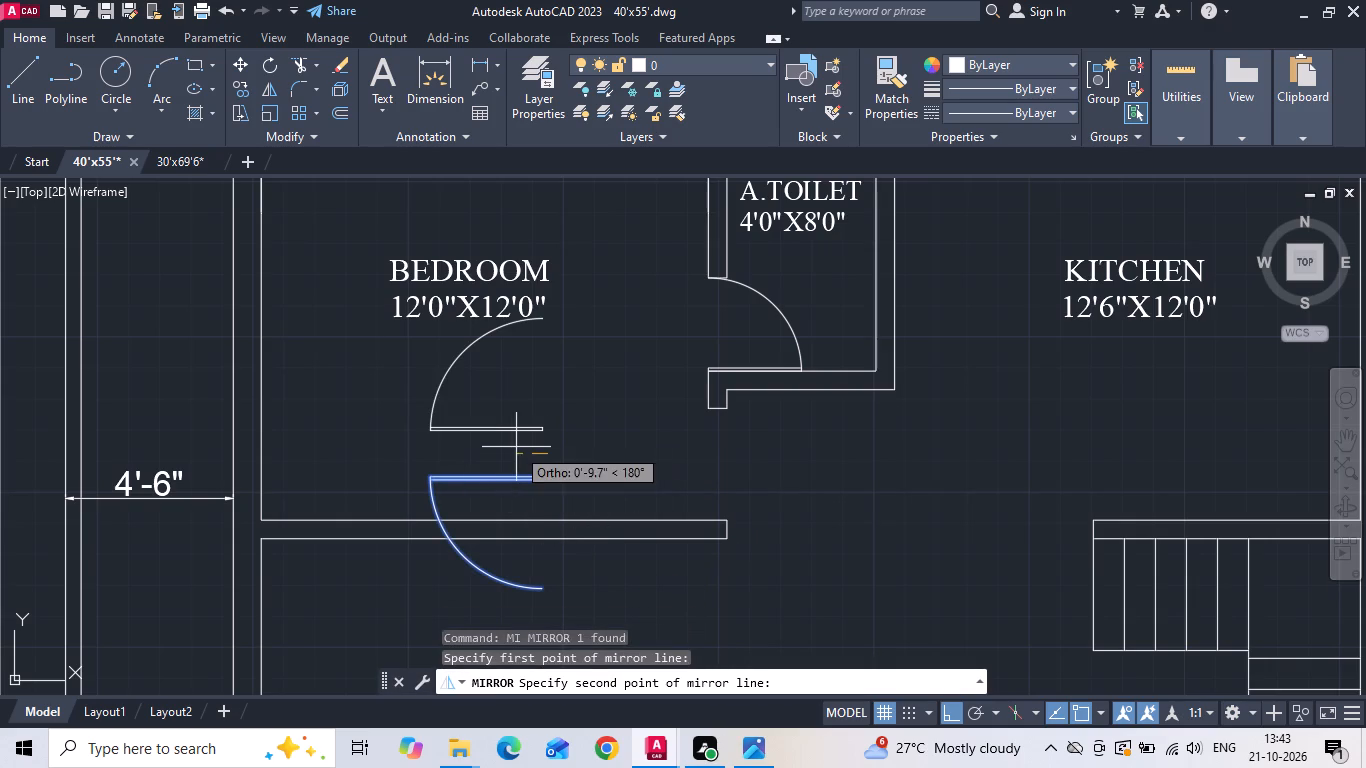
click(510, 447)
text(Y)
key(space)
Move the larger BEDROOM door by its arc end to the wall stub below A.TOILET, filling the bedroom opening, and save.
drag(540, 407, 533, 444)
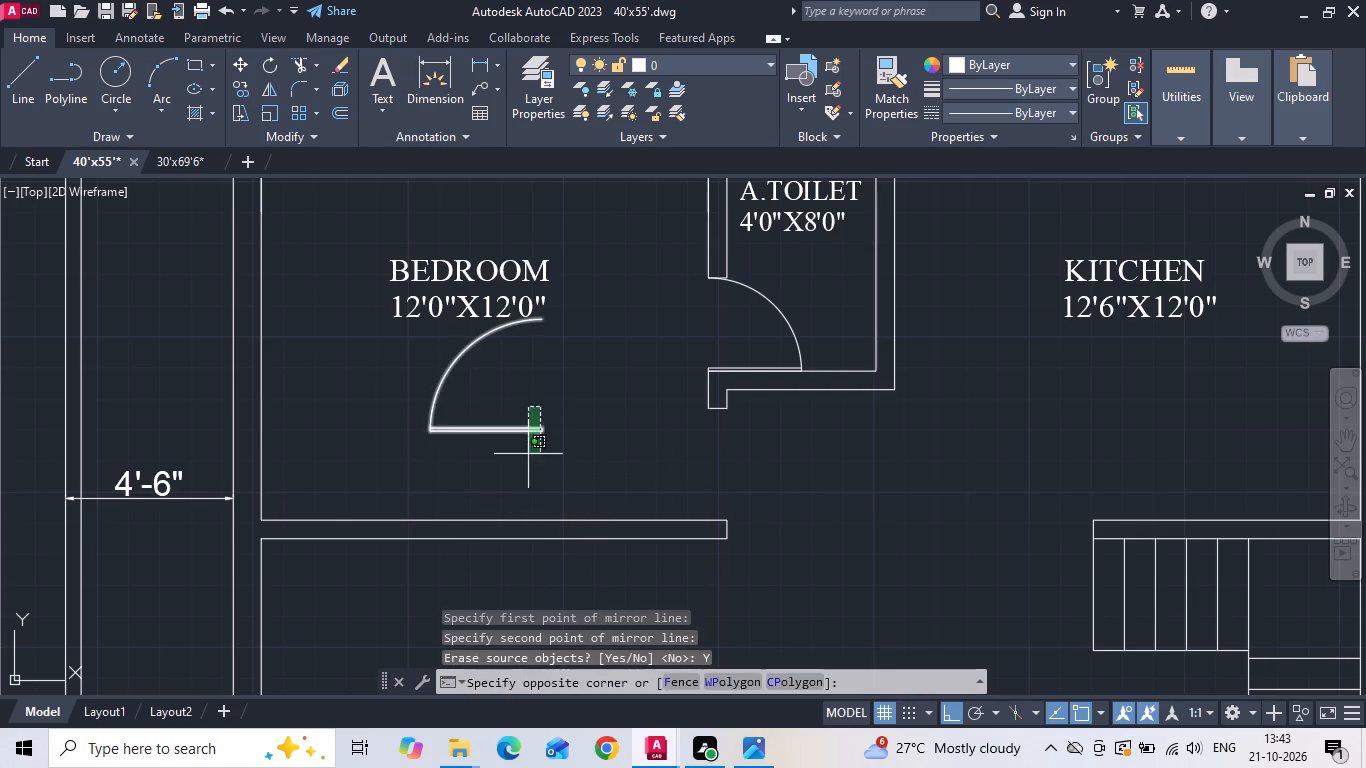
click(527, 455)
right_click(527, 455)
click(589, 364)
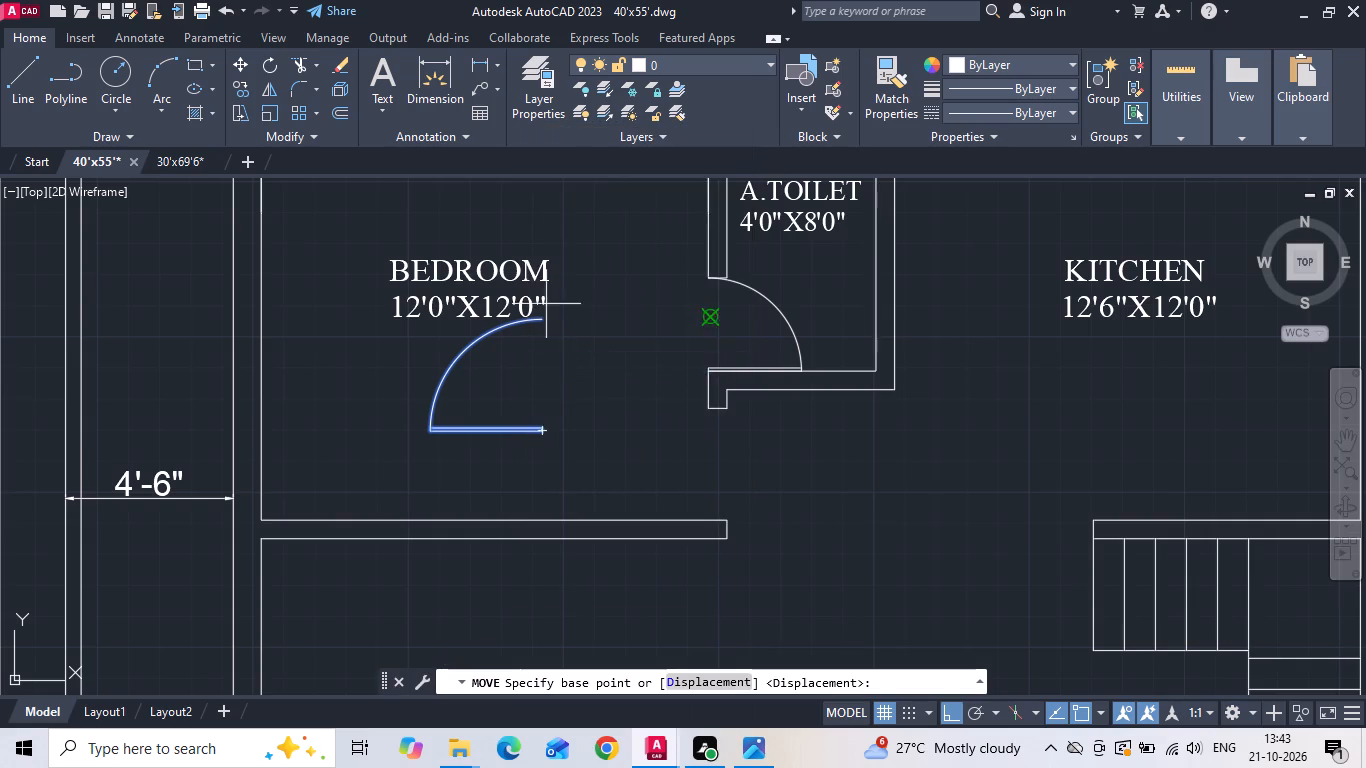
scroll(544, 301, up, 3)
click(528, 372)
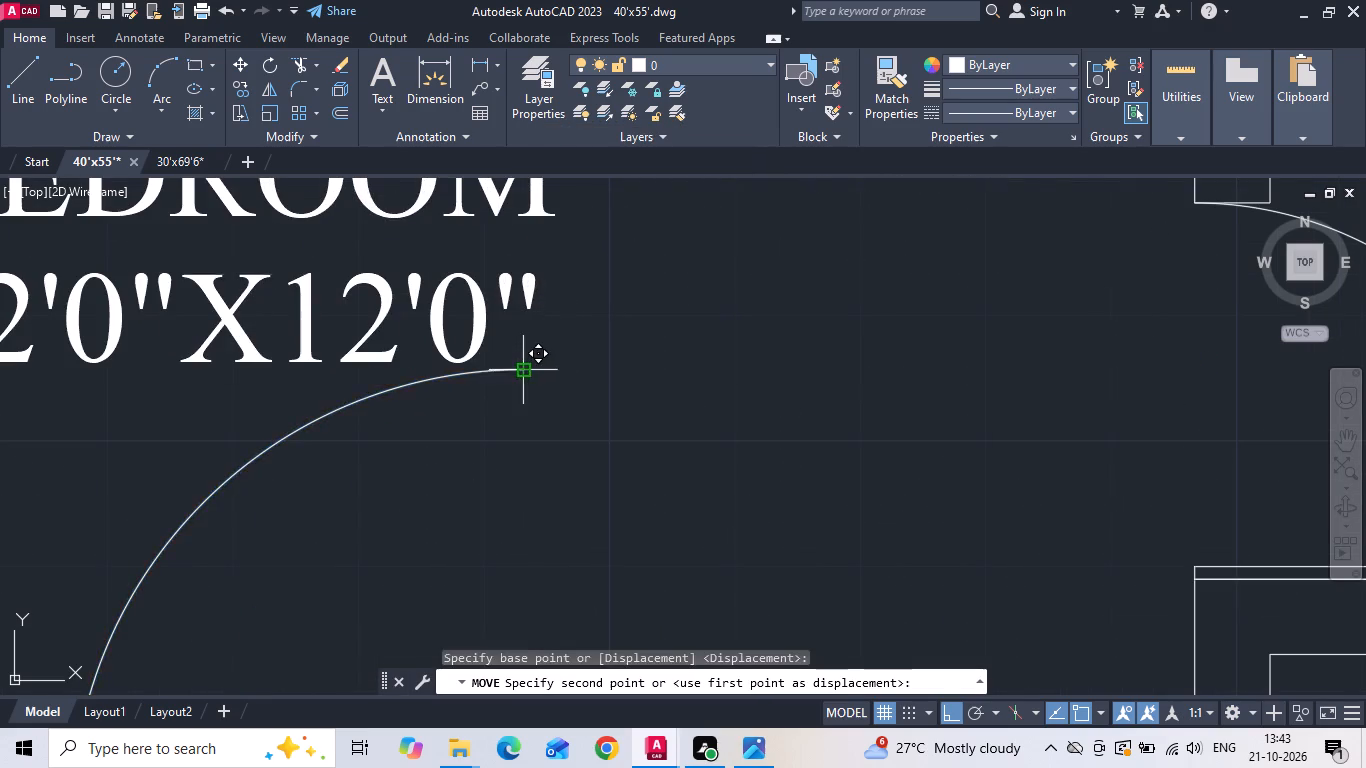
scroll(528, 372, down, 3)
click(716, 455)
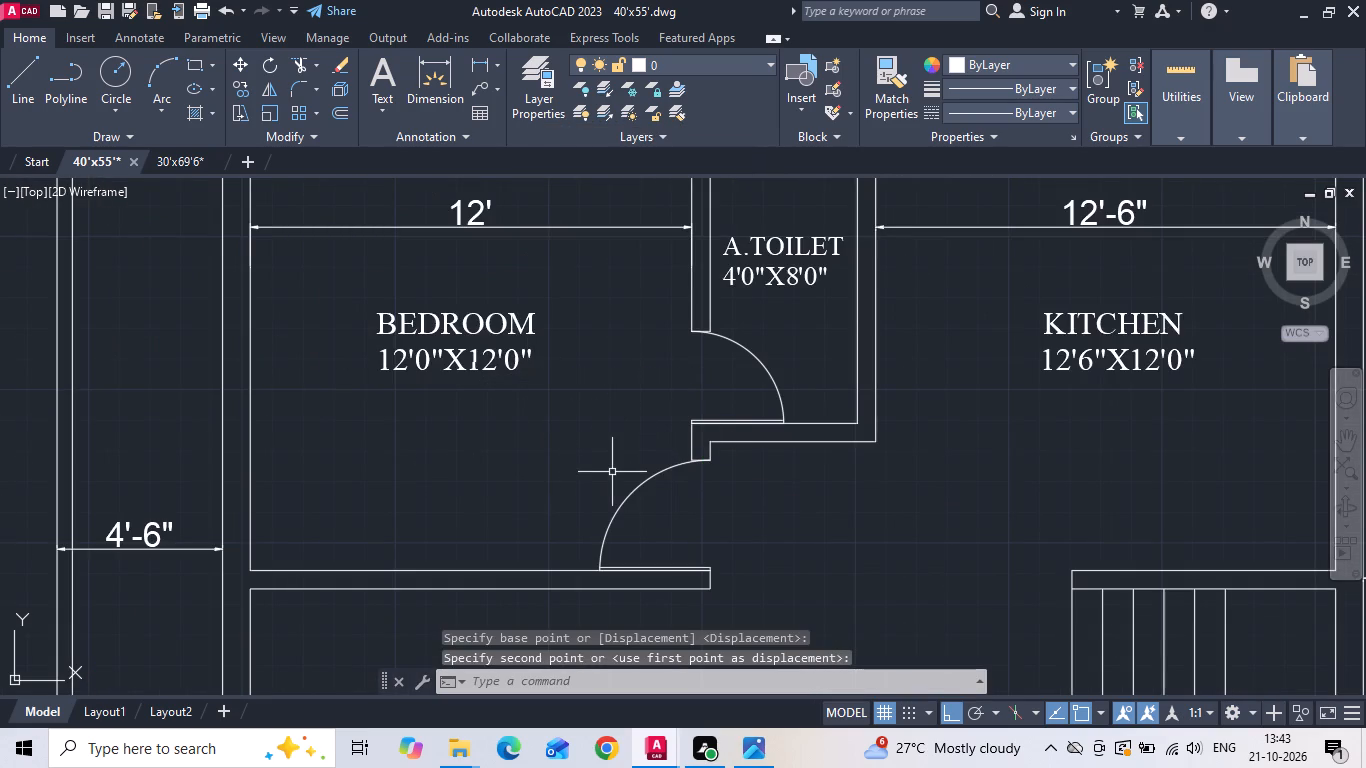
key(ctrl+s)
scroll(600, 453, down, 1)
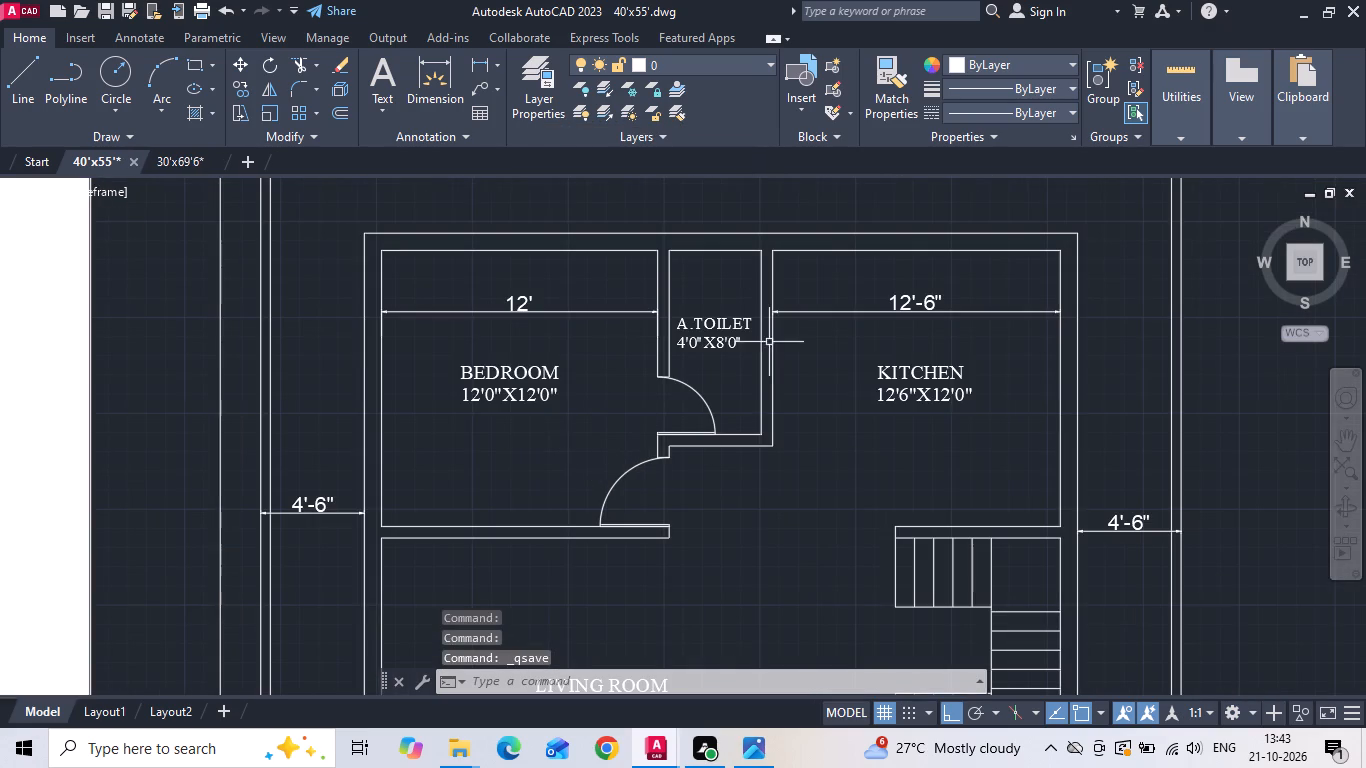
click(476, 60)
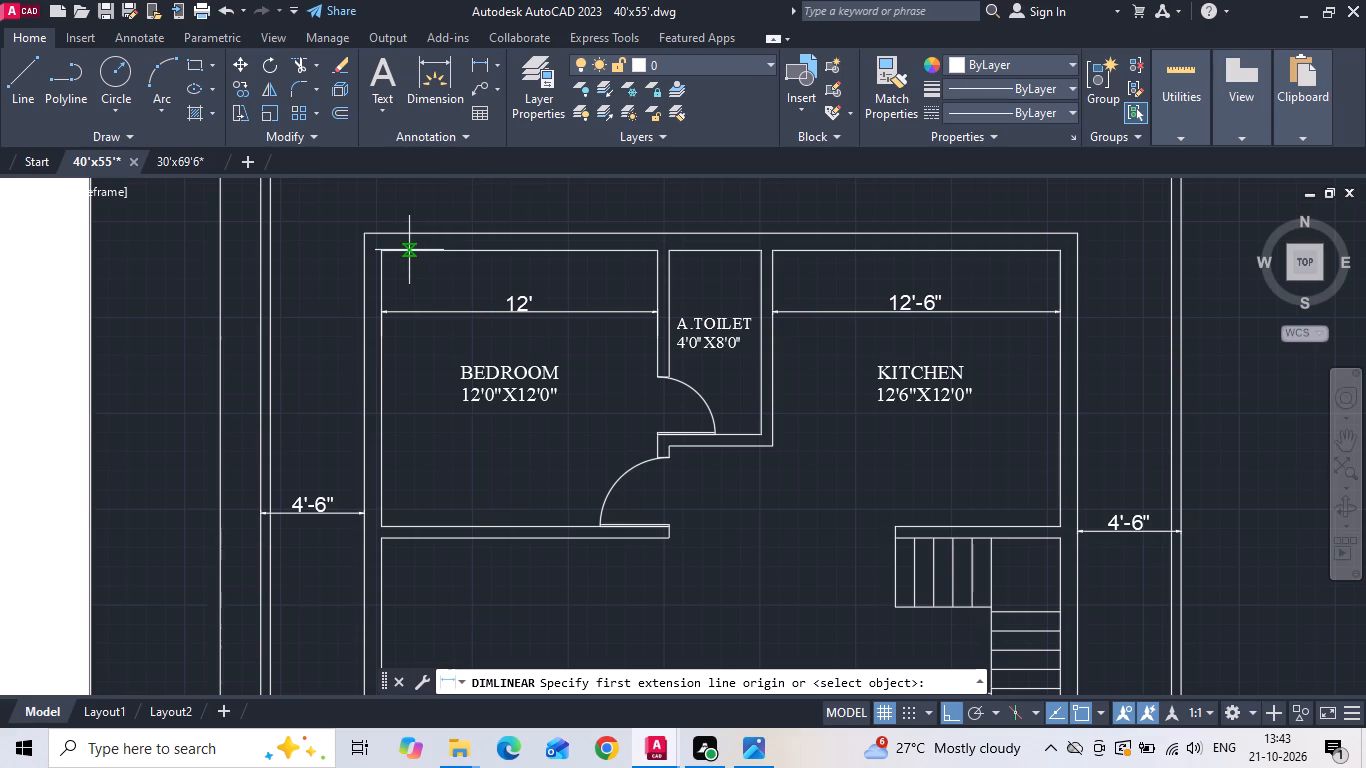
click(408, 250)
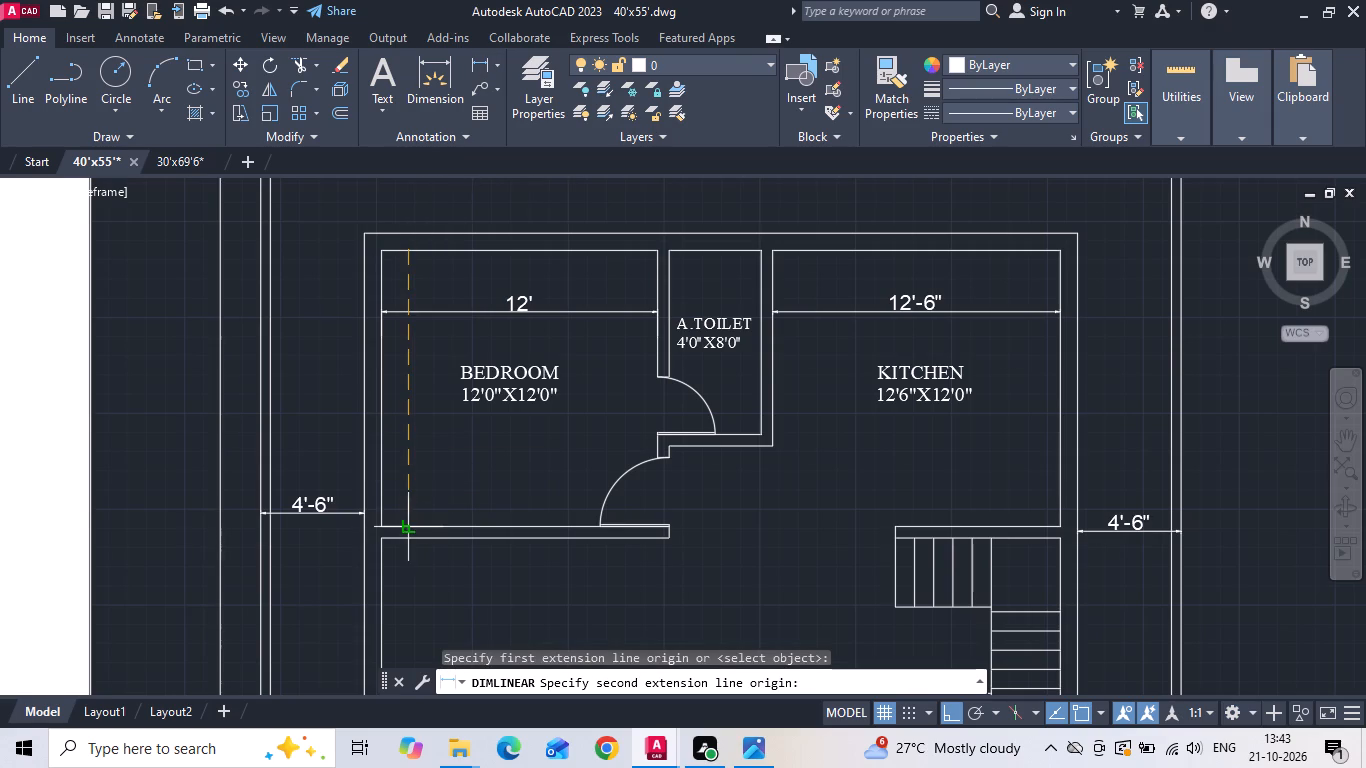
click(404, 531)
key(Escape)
Erase the 12' BEDROOM width dimension and the 12'-6" KITCHEN width dimension.
click(591, 320)
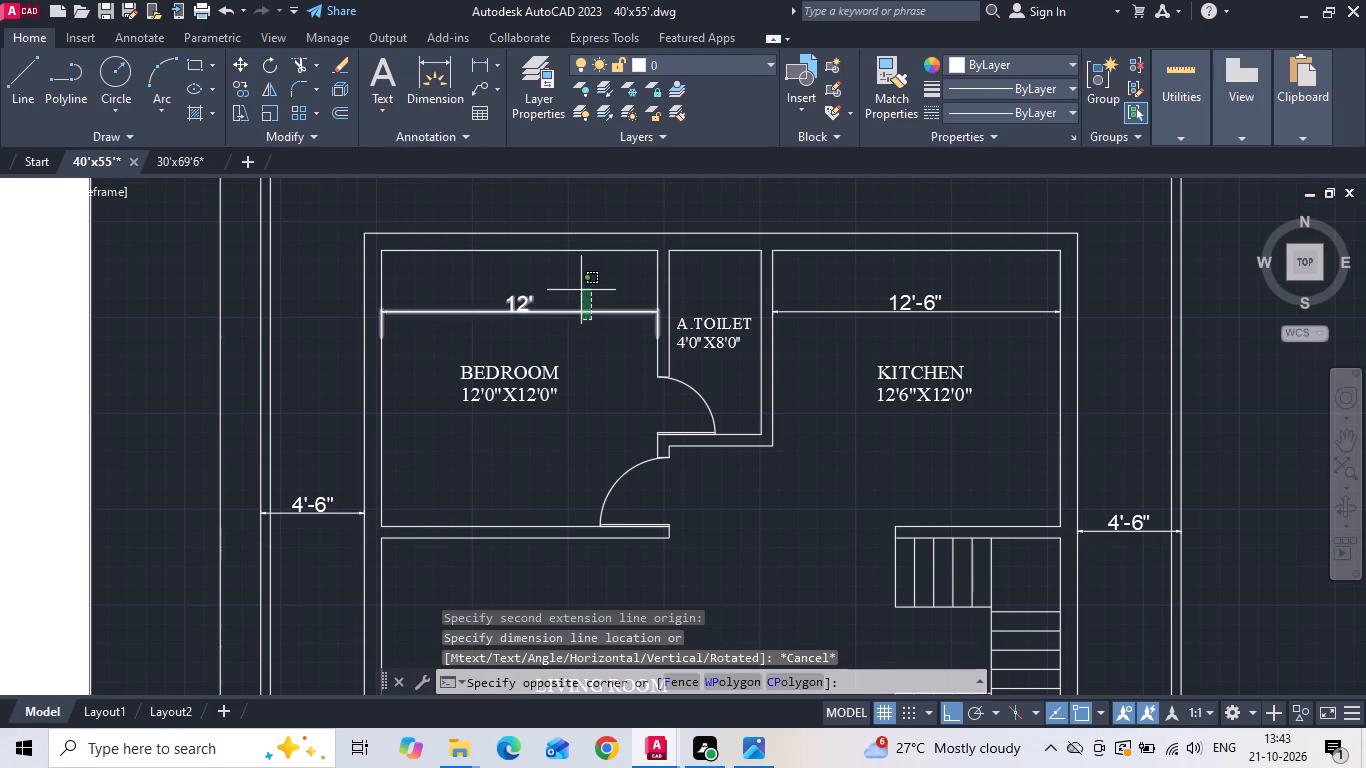
click(580, 288)
drag(898, 292, 873, 335)
key(Delete)
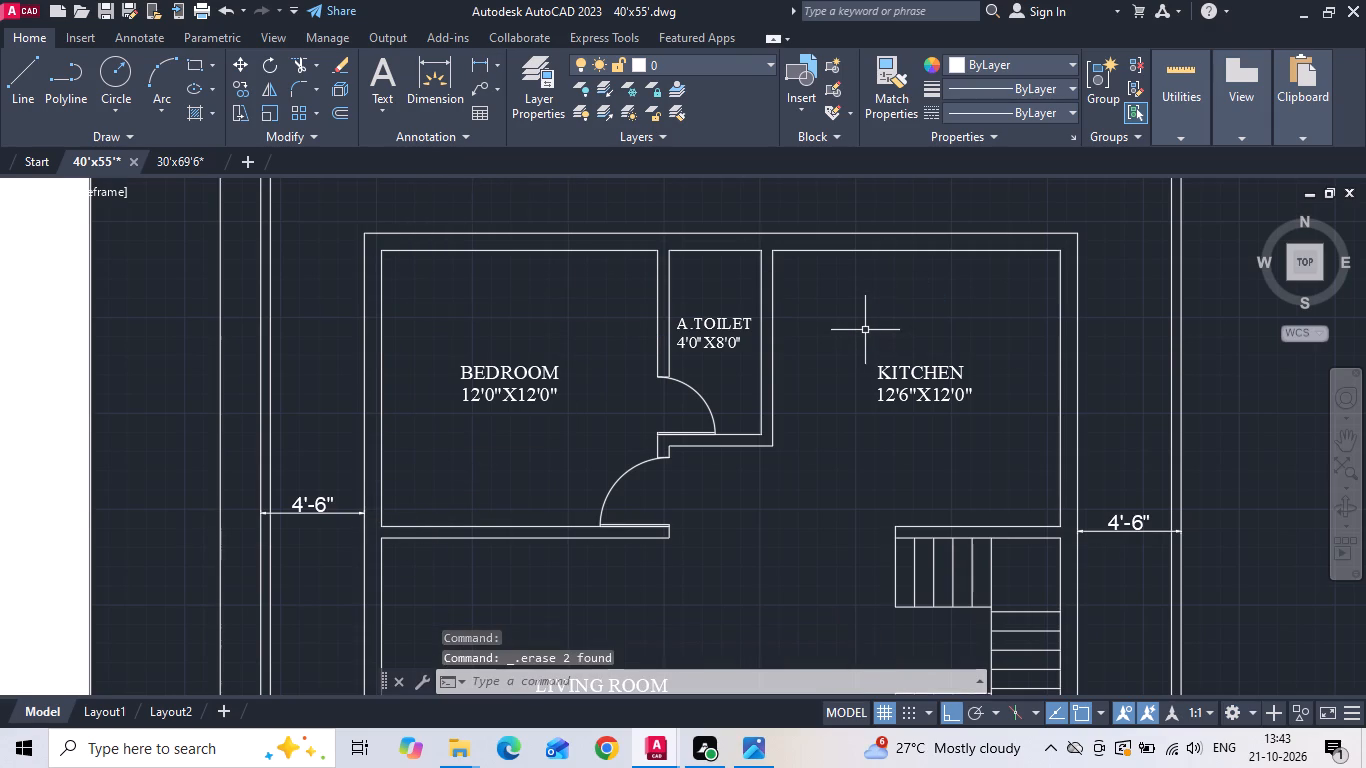
Move the spare vertical window from the setback beside the car to the LIVING ROOM side of the SITOUT wall, near the double door.
scroll(865, 329, down, 2)
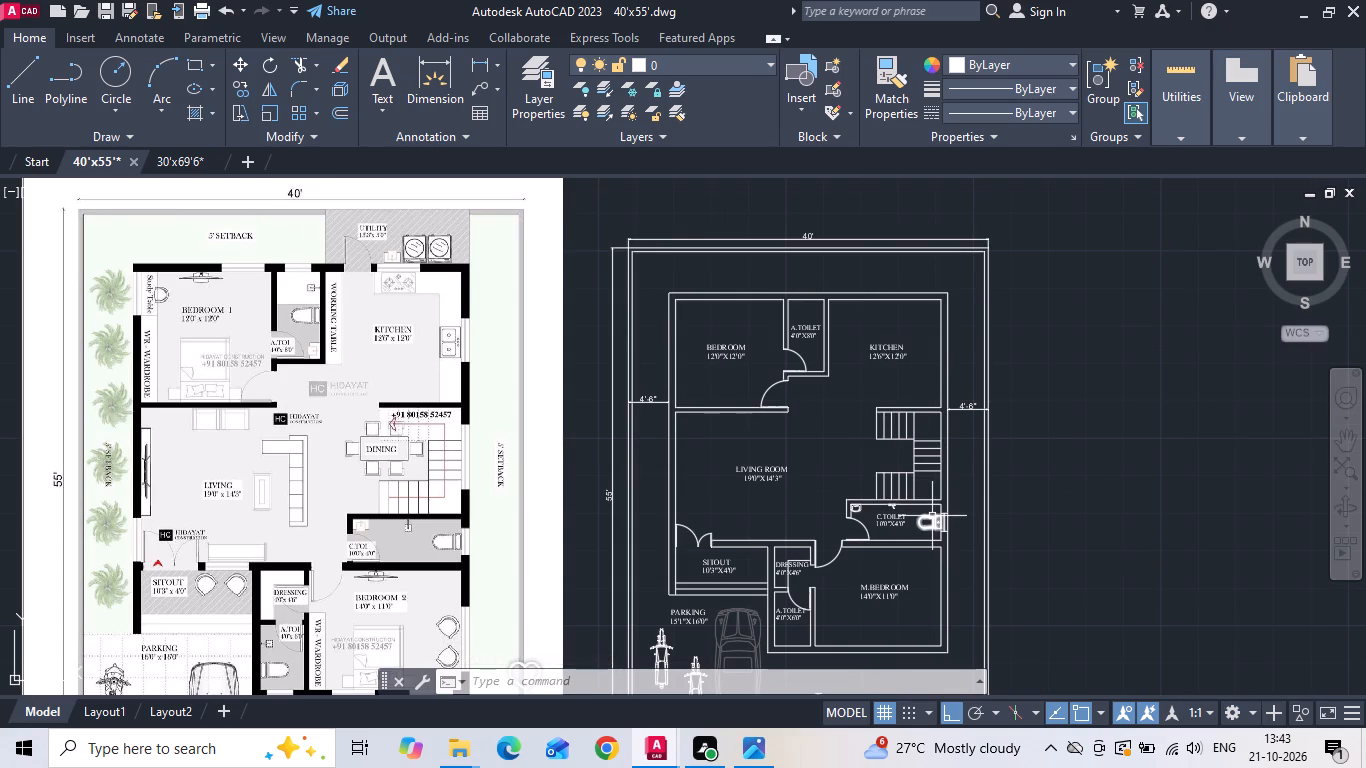
middle_drag(931, 513, 925, 478)
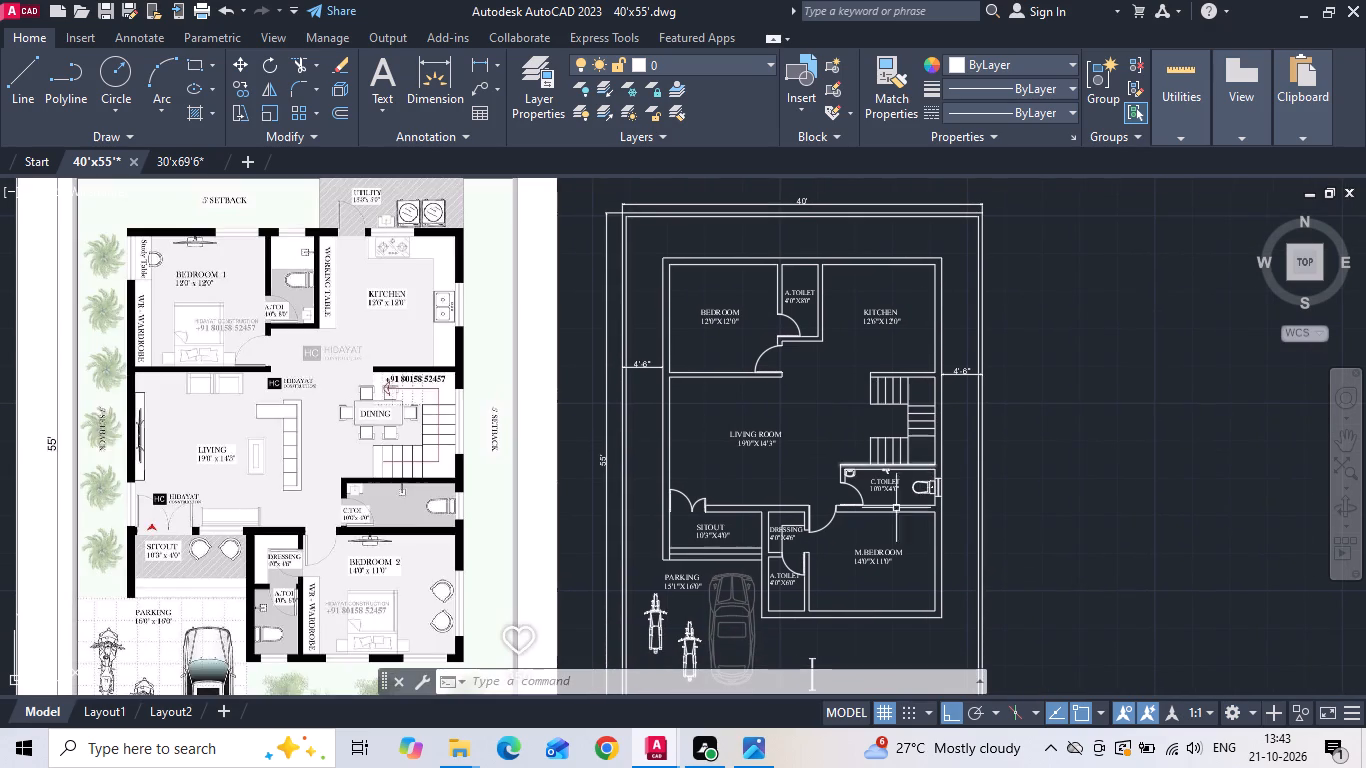
middle_drag(873, 542, 863, 436)
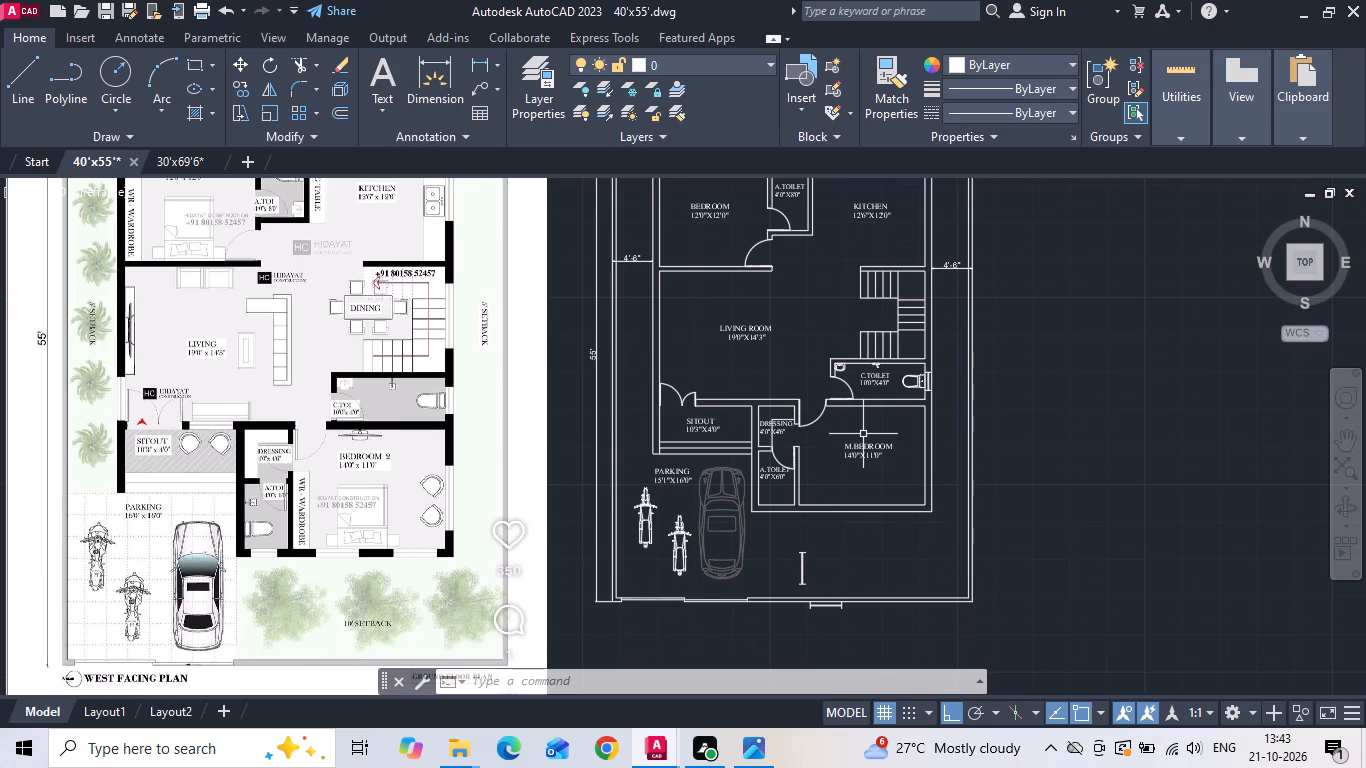
middle_click(834, 561)
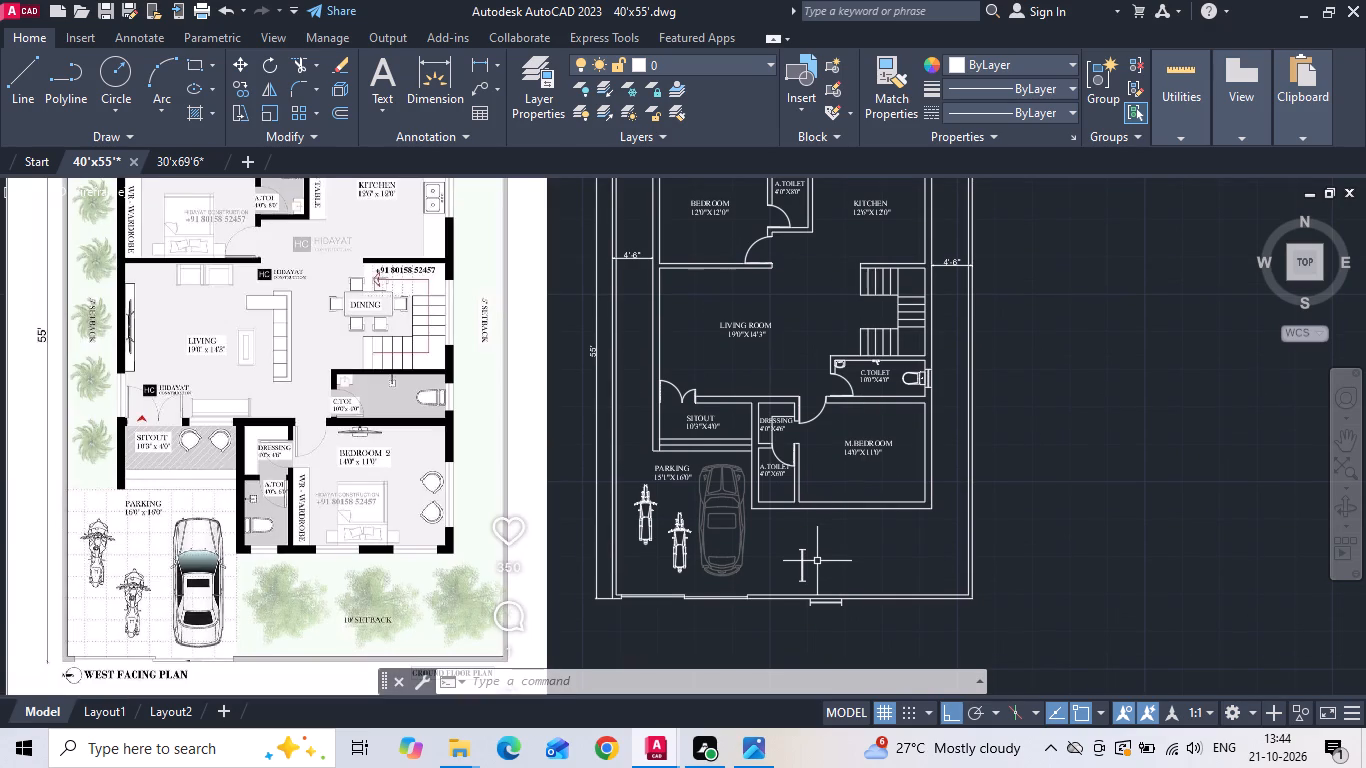
scroll(814, 567, up, 1)
click(808, 601)
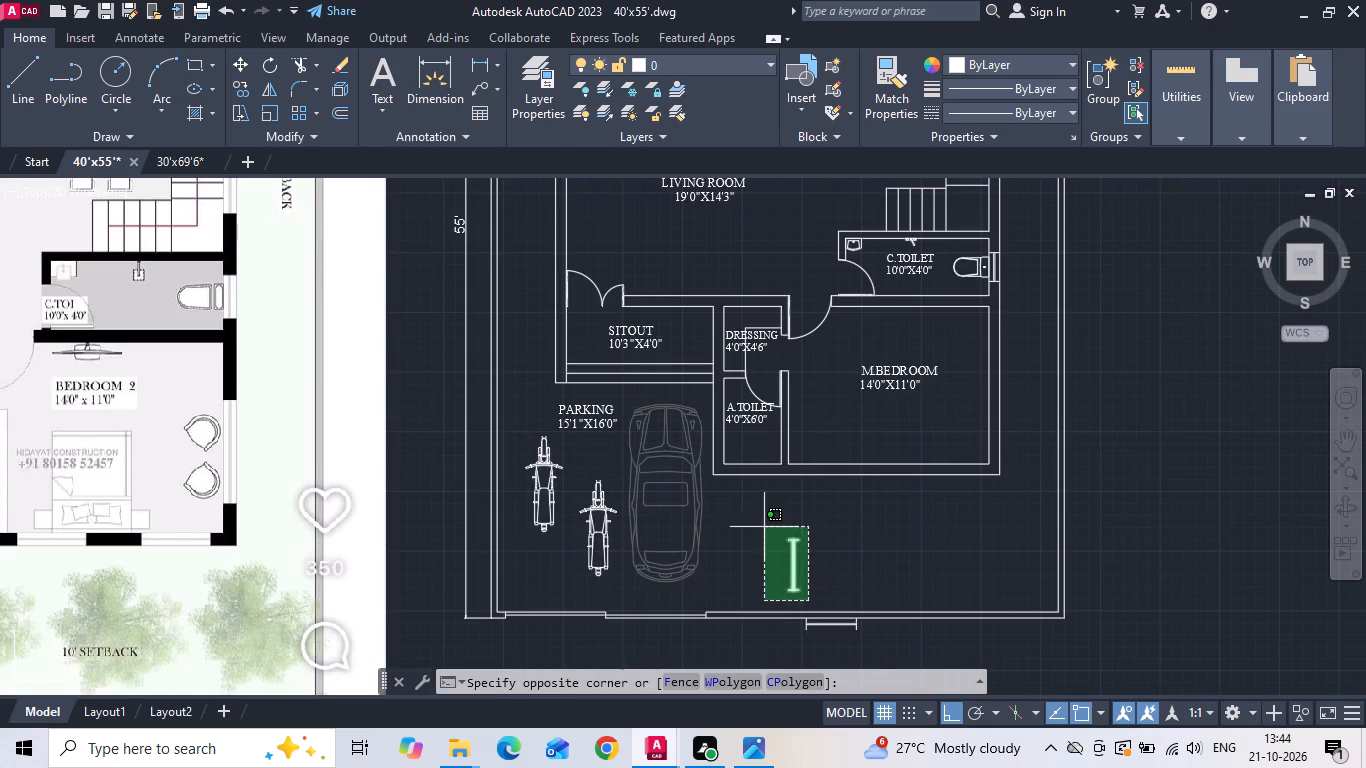
click(764, 527)
right_click(763, 526)
click(846, 196)
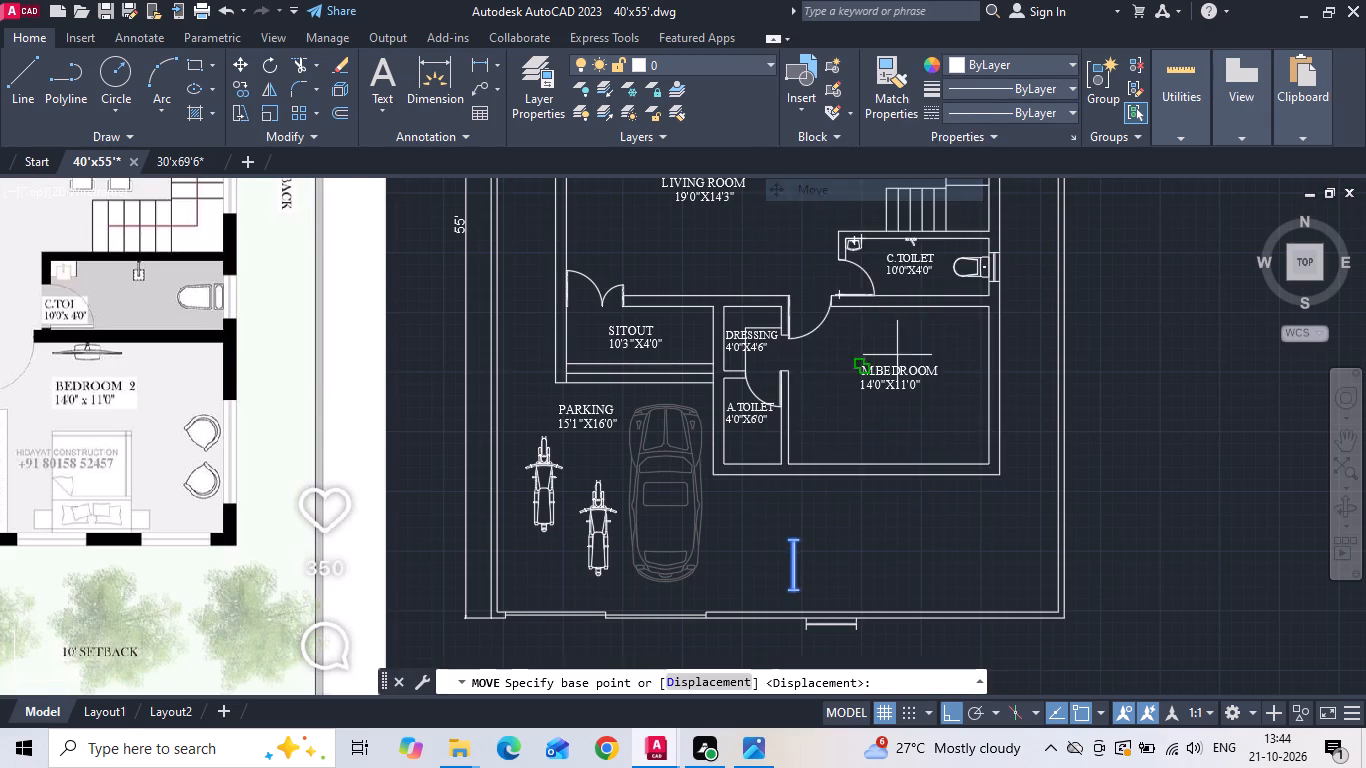
scroll(968, 455, down, 1)
scroll(900, 562, up, 3)
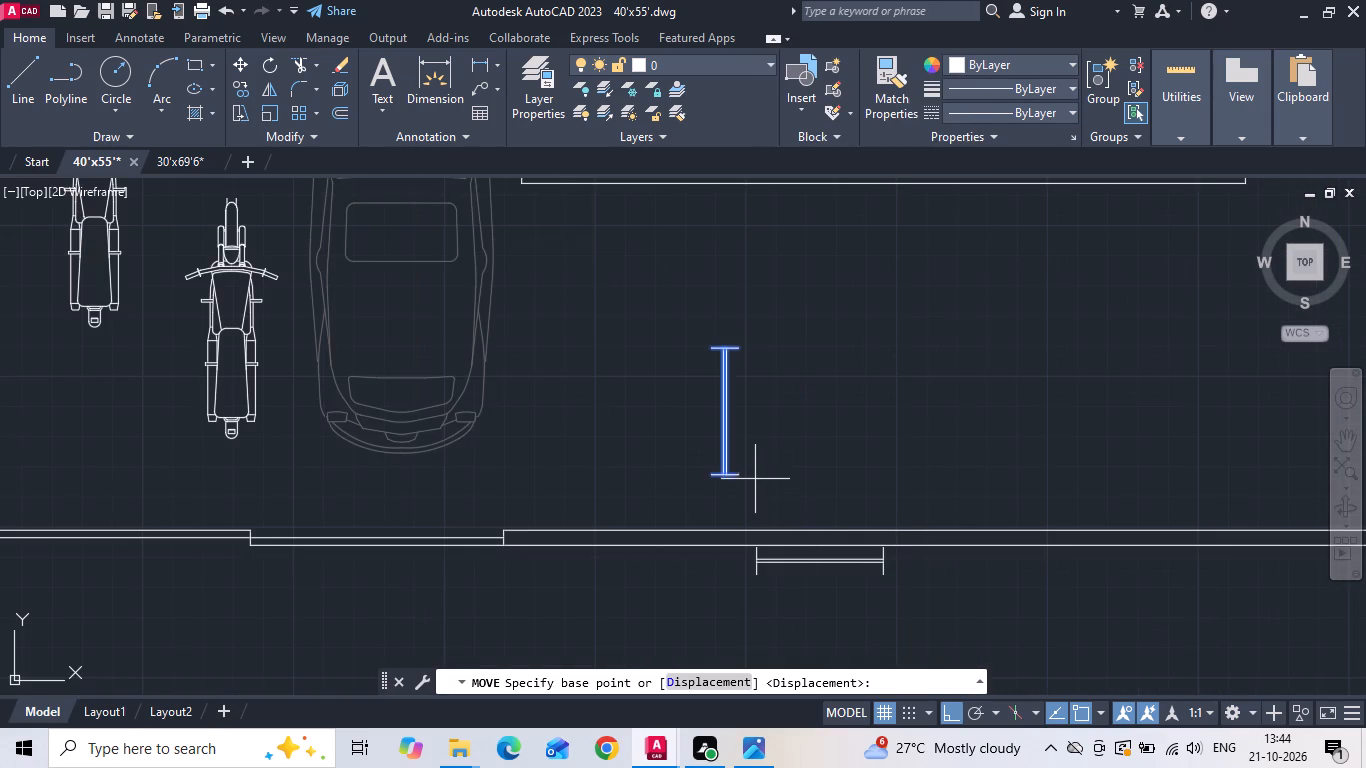
click(744, 474)
scroll(825, 514, down, 4)
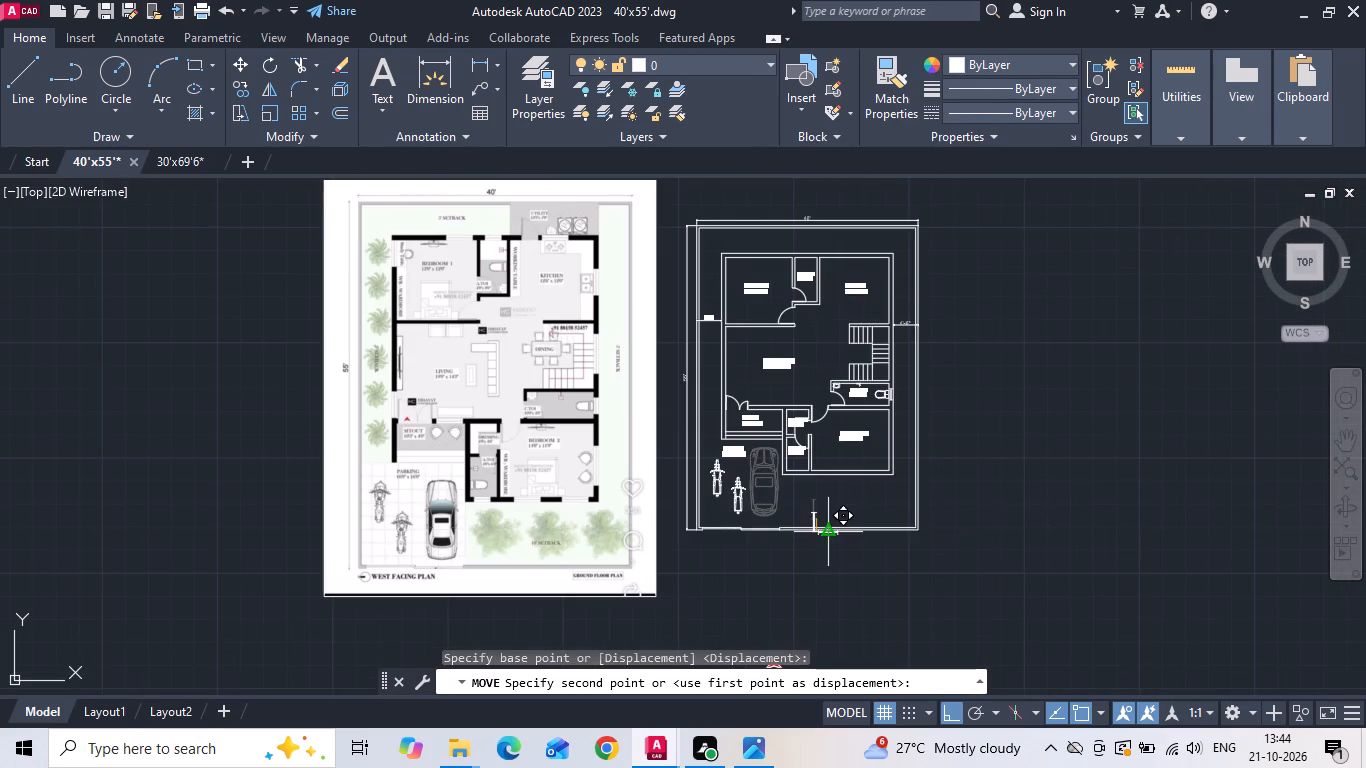
scroll(350, 449, up, 2)
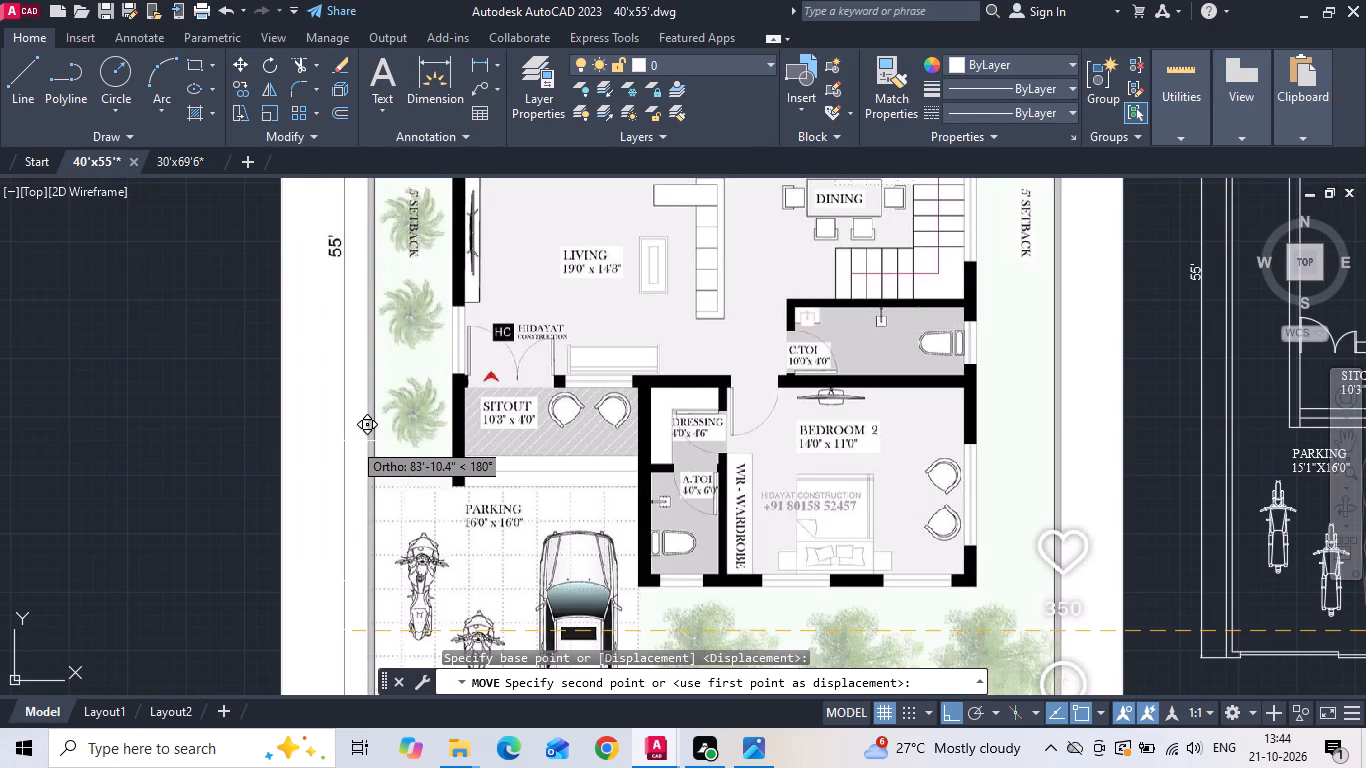
scroll(352, 441, down, 2)
scroll(689, 394, up, 3)
click(894, 455)
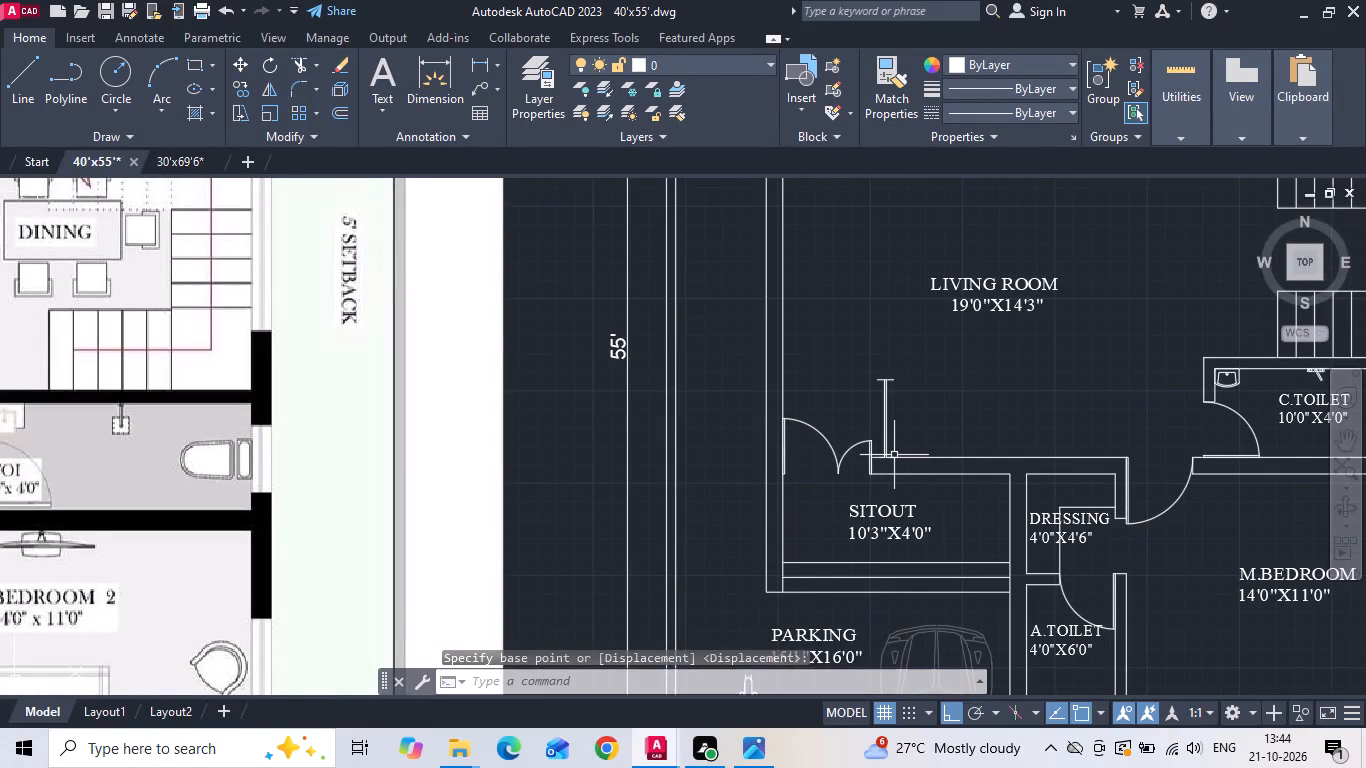
Move the vertical window horizontally by its top corner into the LIVING ROOM's west wall beside the double door.
scroll(885, 413, up, 1)
drag(836, 337, 869, 379)
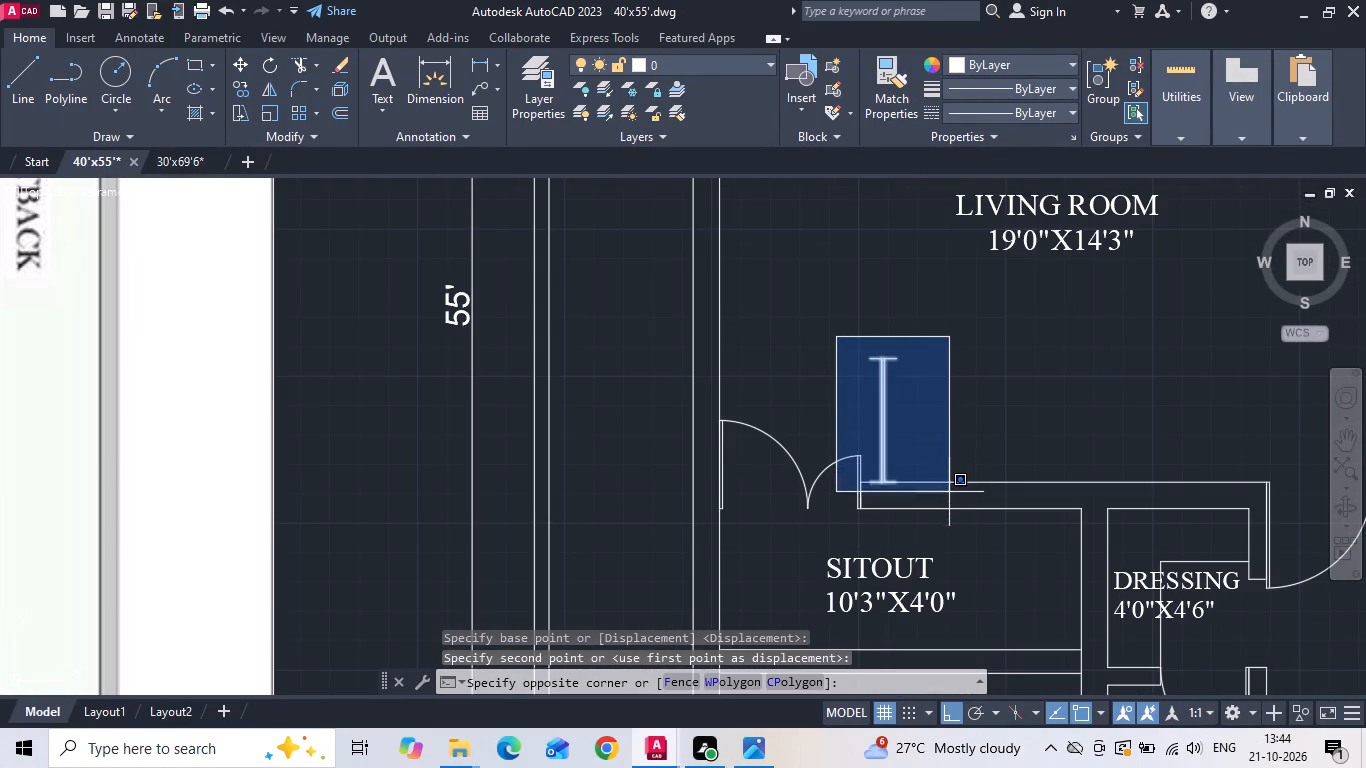
click(949, 498)
right_click(942, 376)
click(987, 395)
scroll(895, 366, up, 3)
click(892, 329)
scroll(892, 331, down, 2)
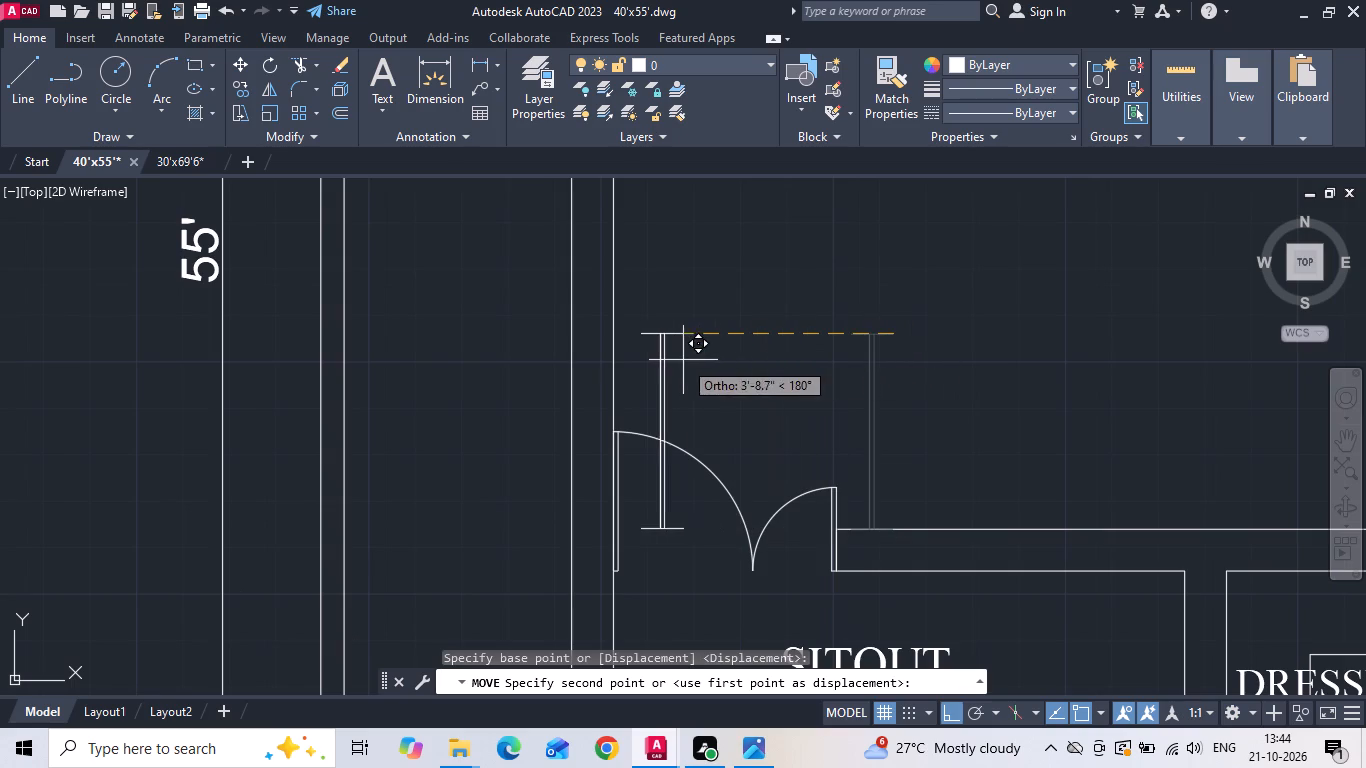
click(619, 335)
Move the LIVING ROOM's west wall window 12 inches north along the wall.
scroll(737, 398, down, 1)
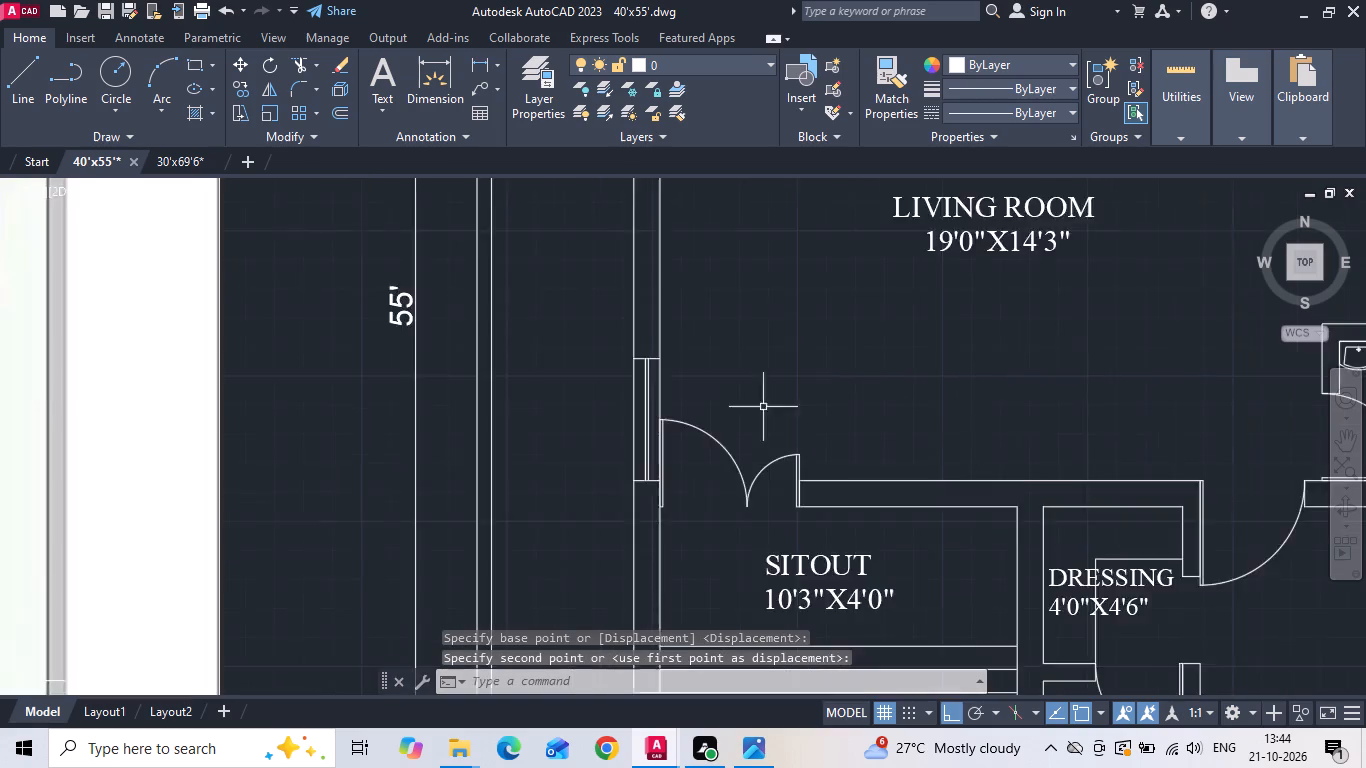
scroll(764, 407, down, 1)
scroll(904, 428, down, 2)
scroll(851, 442, up, 4)
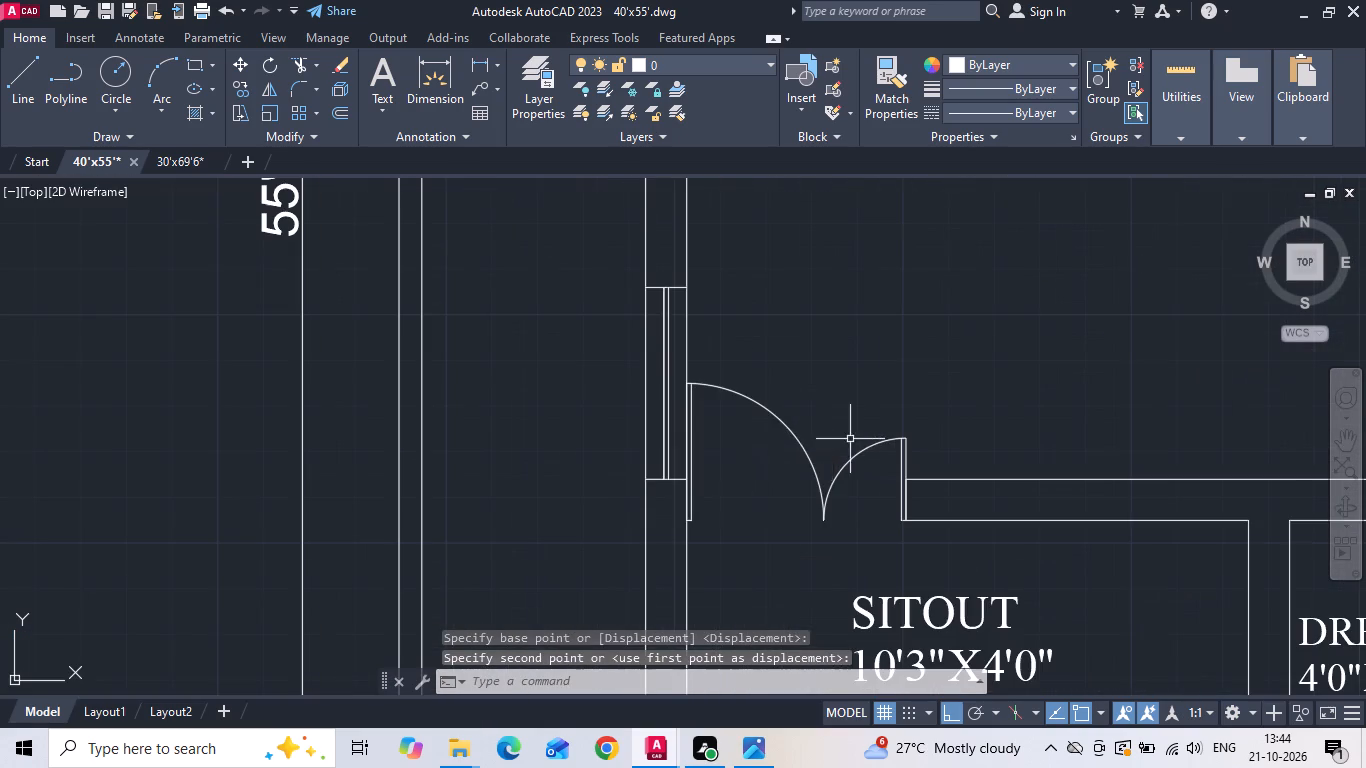
key(Escape)
drag(605, 507, 617, 467)
click(704, 264)
right_click(704, 264)
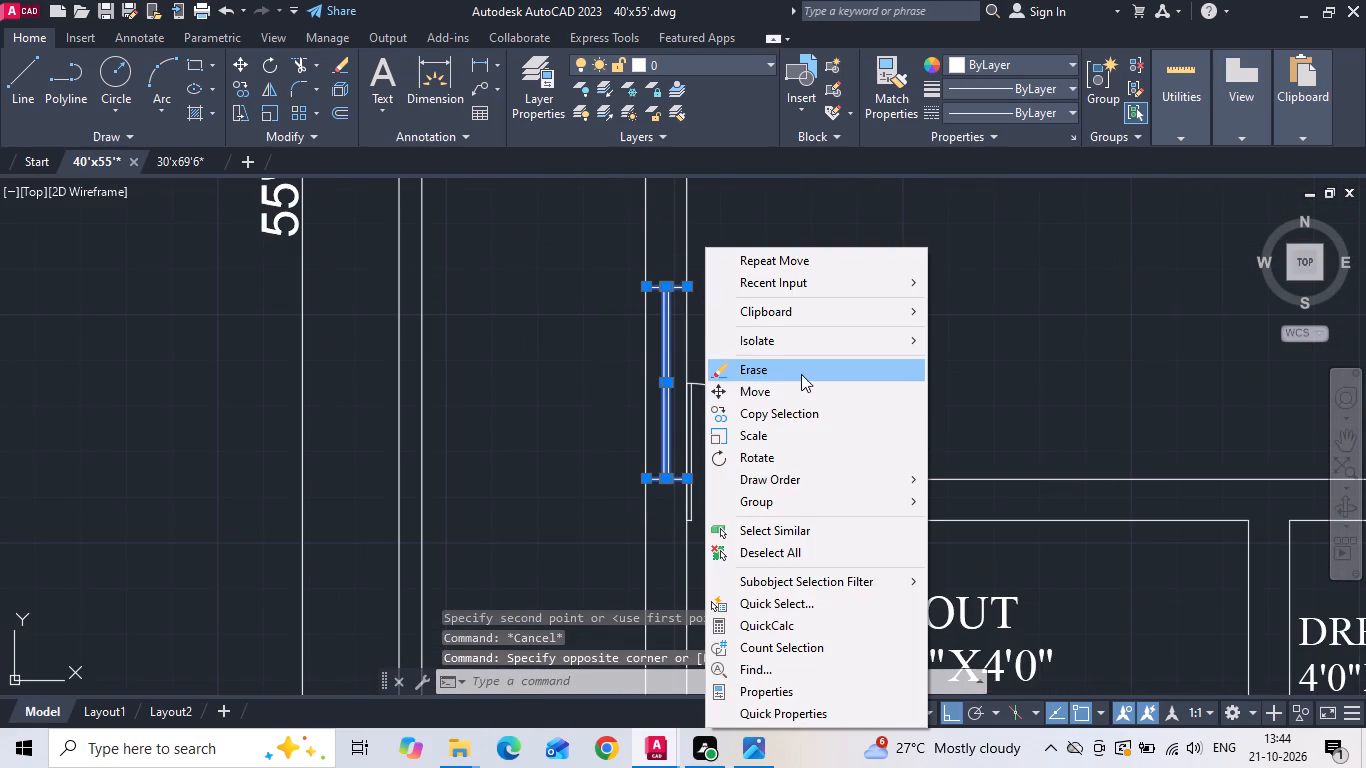
click(803, 390)
drag(850, 338, 850, 316)
text(12)
key(space)
Move the spare horizontal window from below the plot boundary into the M.BEDROOM's south wall, aligned with the room's inner southwest corner.
scroll(747, 380, down, 4)
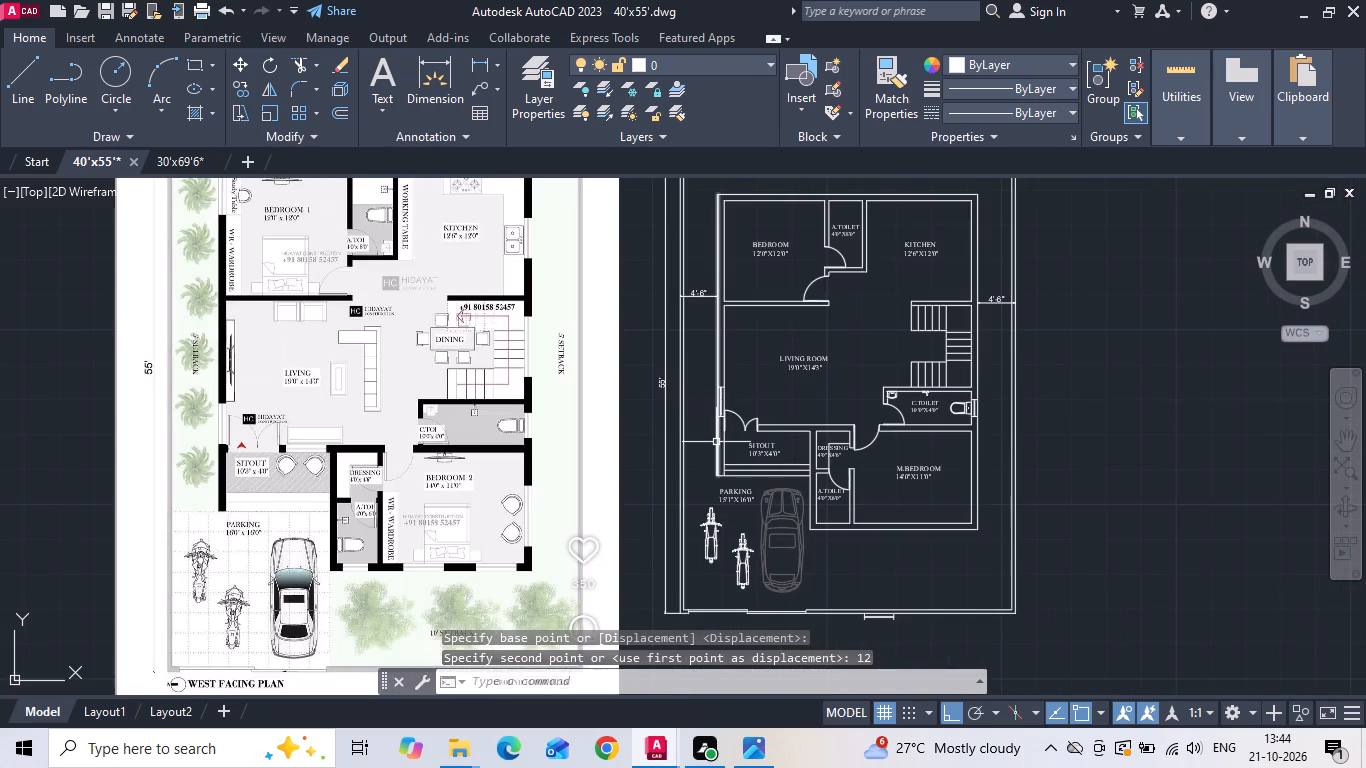
middle_drag(871, 532, 814, 394)
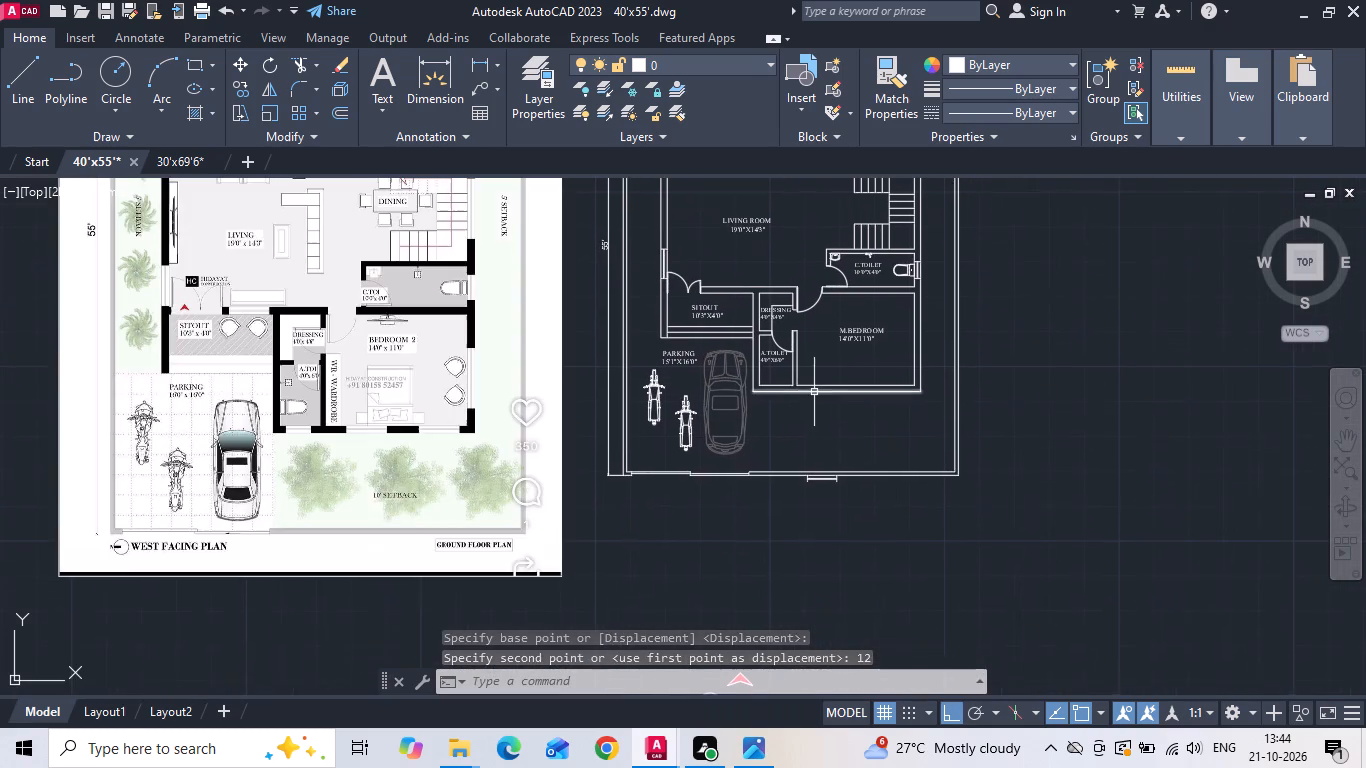
scroll(814, 458, up, 1)
drag(780, 459, 797, 488)
click(865, 532)
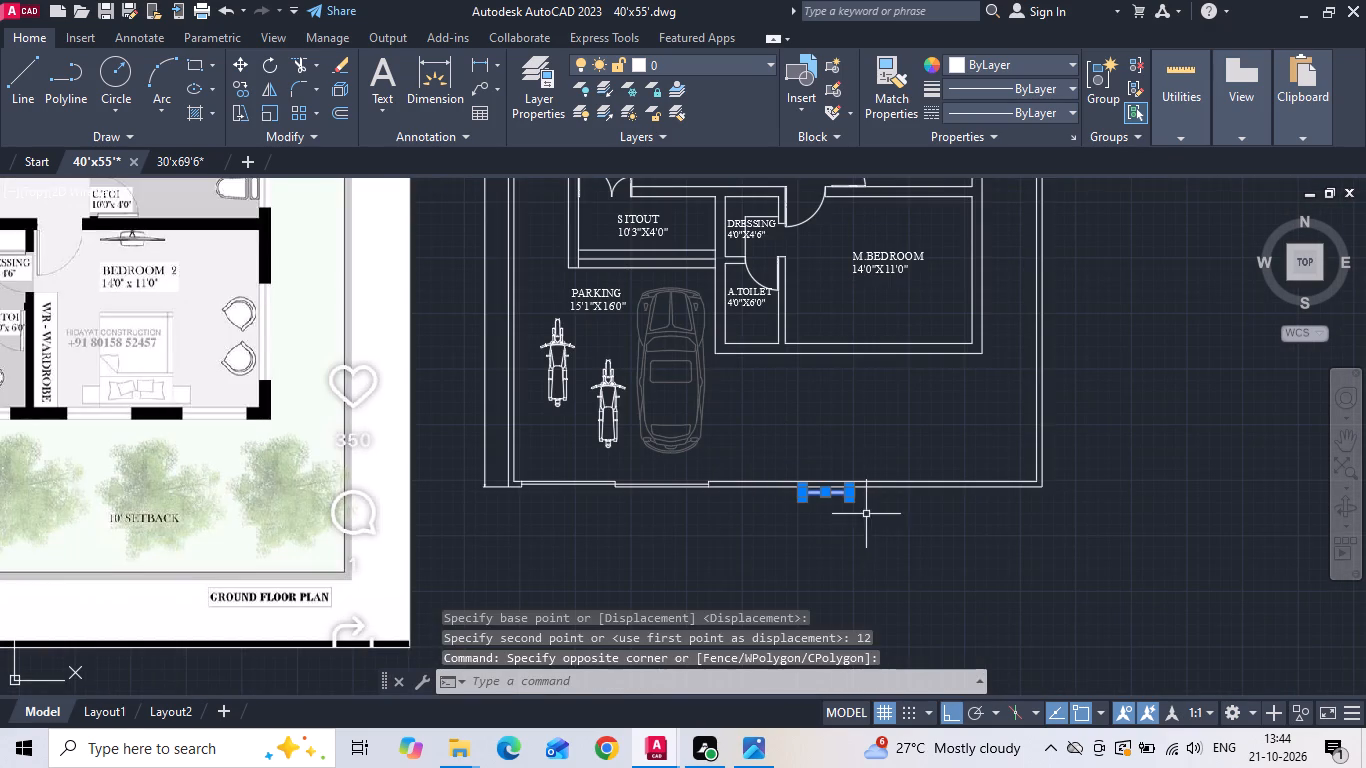
right_click(866, 418)
click(890, 394)
scroll(850, 517, up, 2)
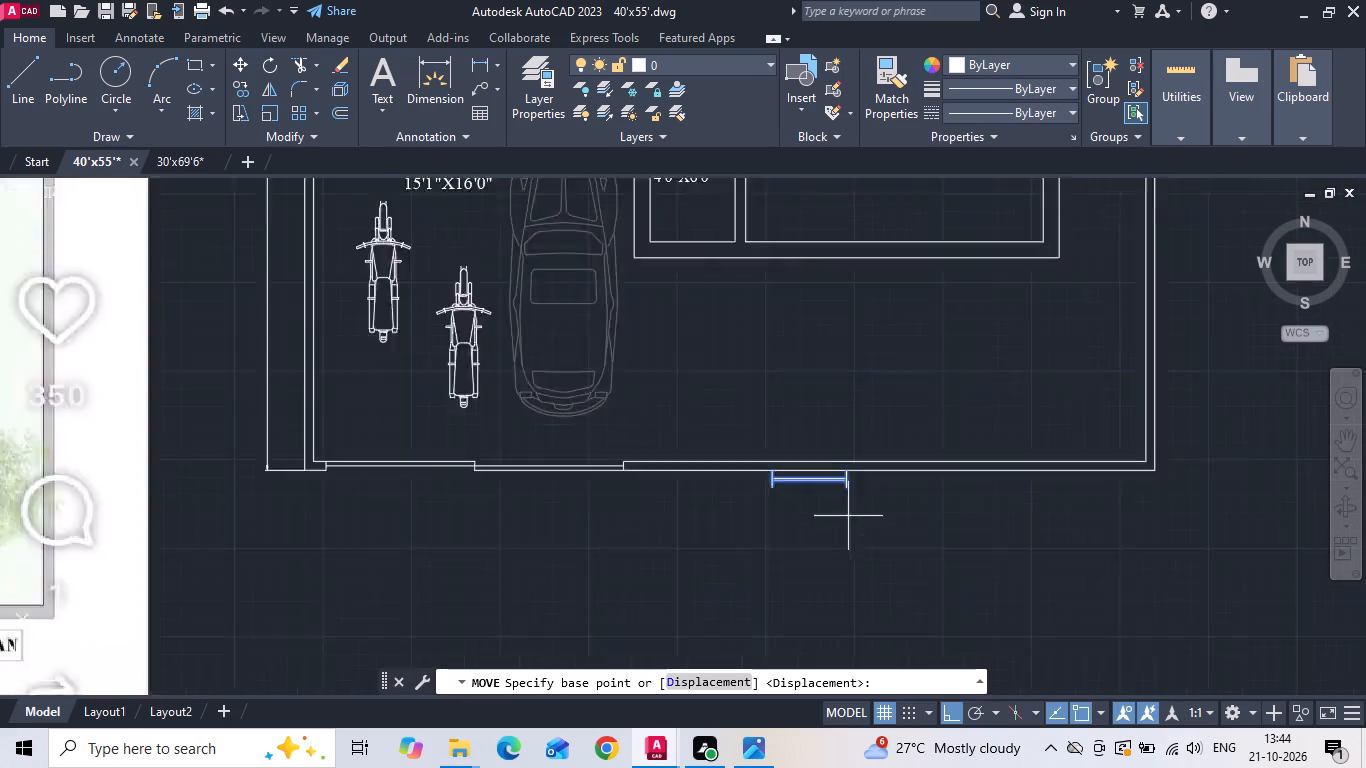
scroll(740, 425, up, 3)
click(682, 504)
scroll(720, 582, down, 4)
scroll(696, 375, up, 2)
click(673, 319)
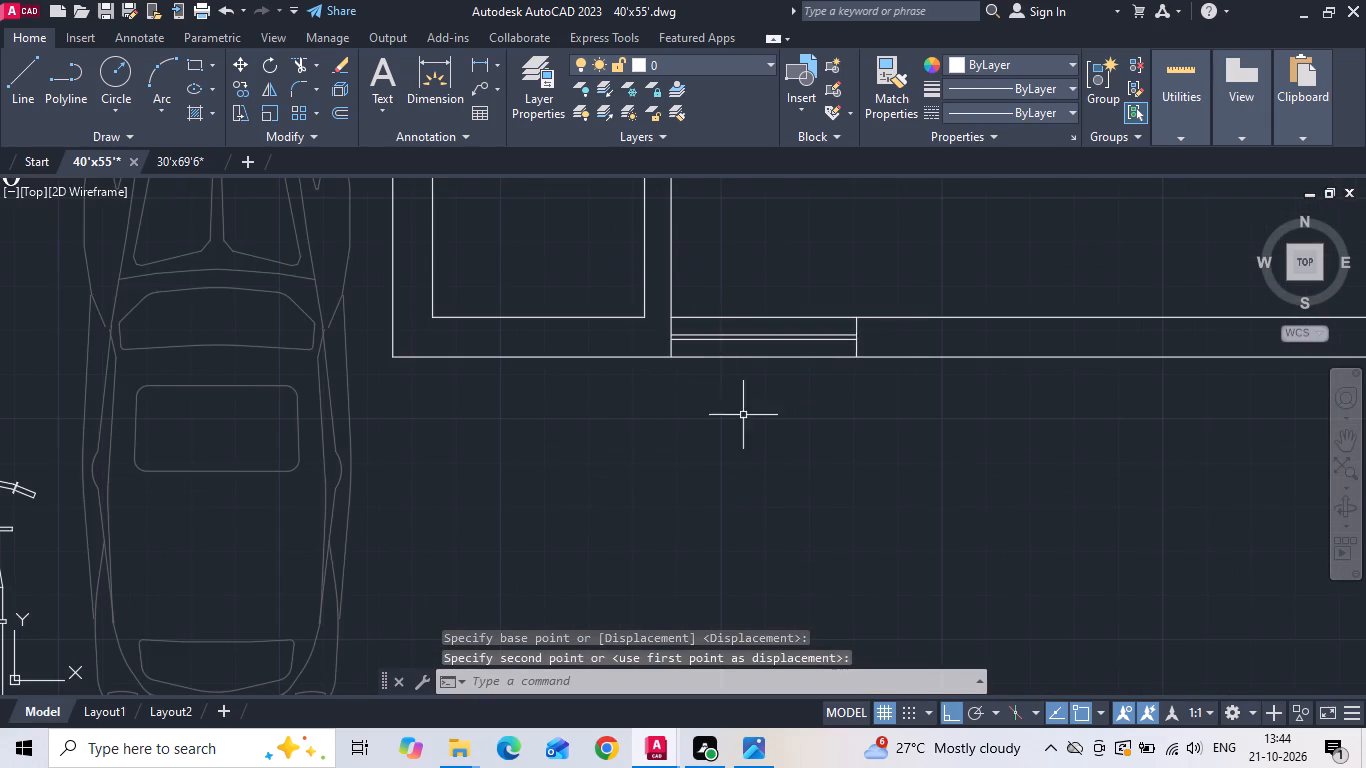
Offset the M.BEDROOM's west wall line beside A.TOILET 18 inches into the room for the wardrobe front.
middle_drag(750, 468, 755, 537)
key(Escape)
key(o)
key(space)
text(18)
key(Return)
click(676, 333)
drag(750, 305, 761, 323)
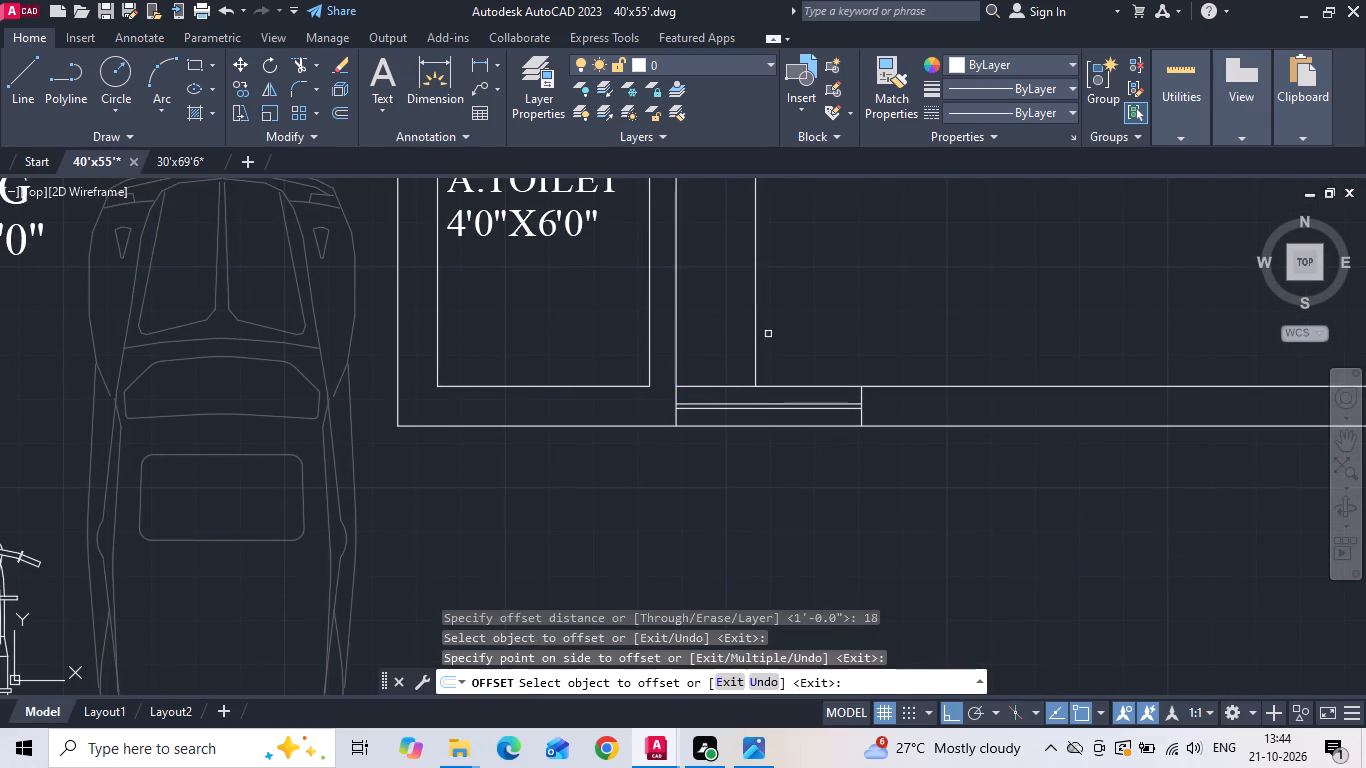
Extend the wall's short end line beside the A.TOILET door to the offset line, closing the wardrobe's north end.
scroll(746, 514, down, 2)
key(Escape)
key(e)
key(x)
key(space)
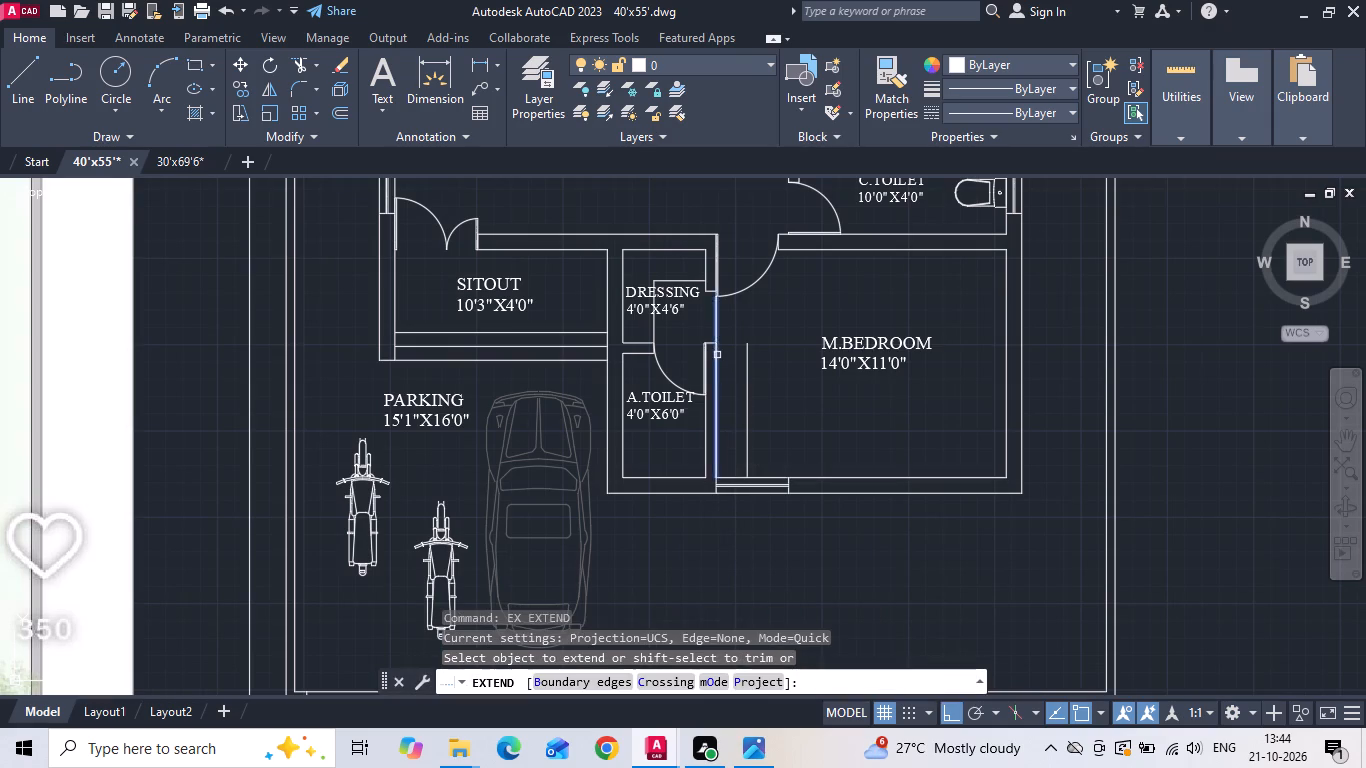
scroll(715, 349, up, 1)
click(704, 337)
click(713, 341)
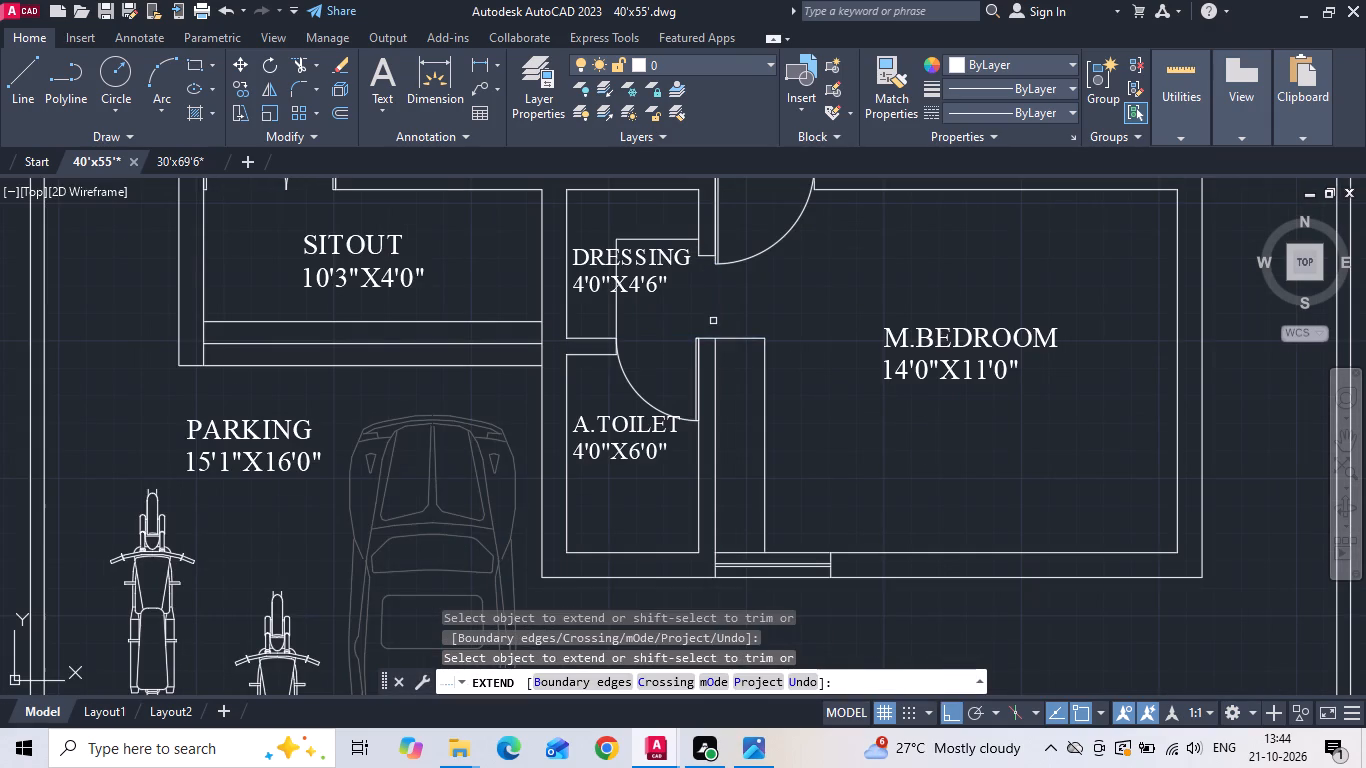
scroll(913, 423, down, 3)
key(Escape)
Move the M.BEDROOM's south wall window east so its west end lines up with the wardrobe front line.
scroll(934, 459, up, 1)
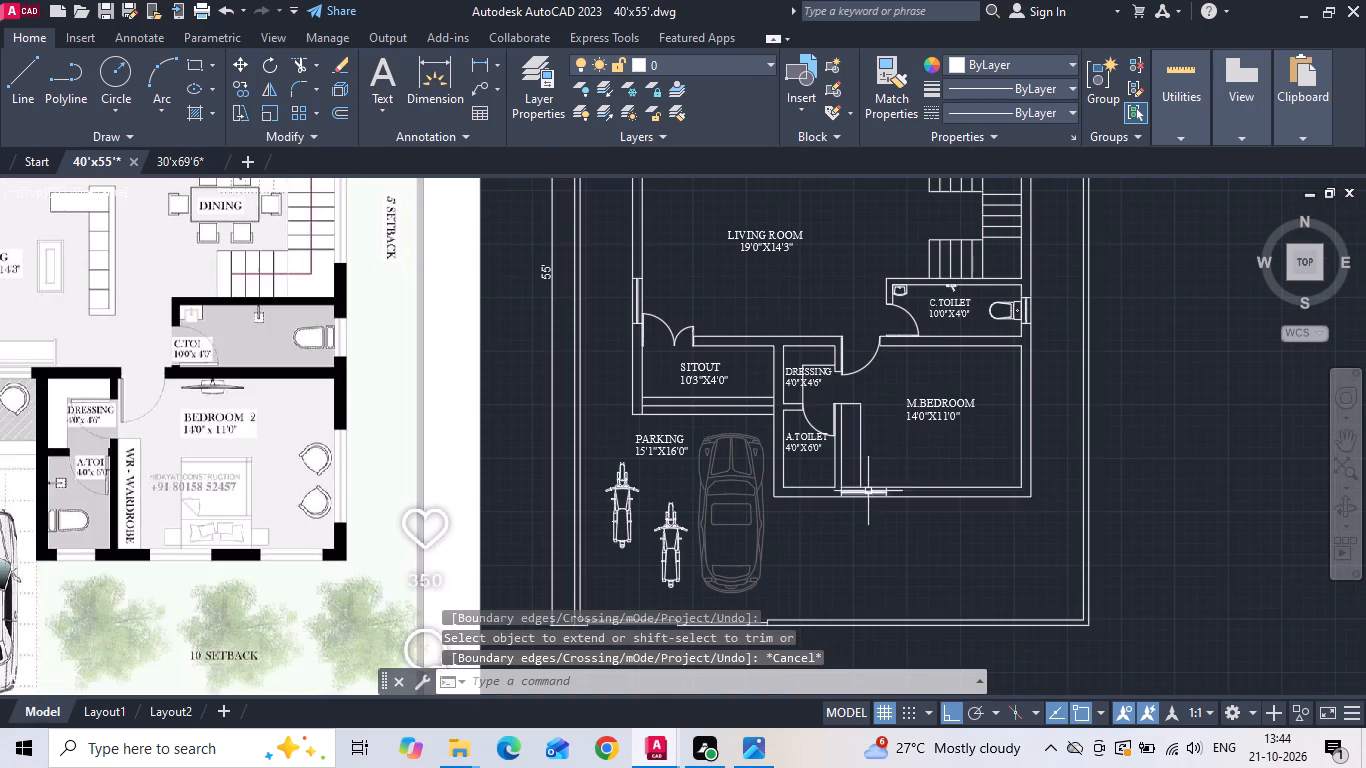
scroll(873, 481, up, 3)
drag(722, 499, 734, 513)
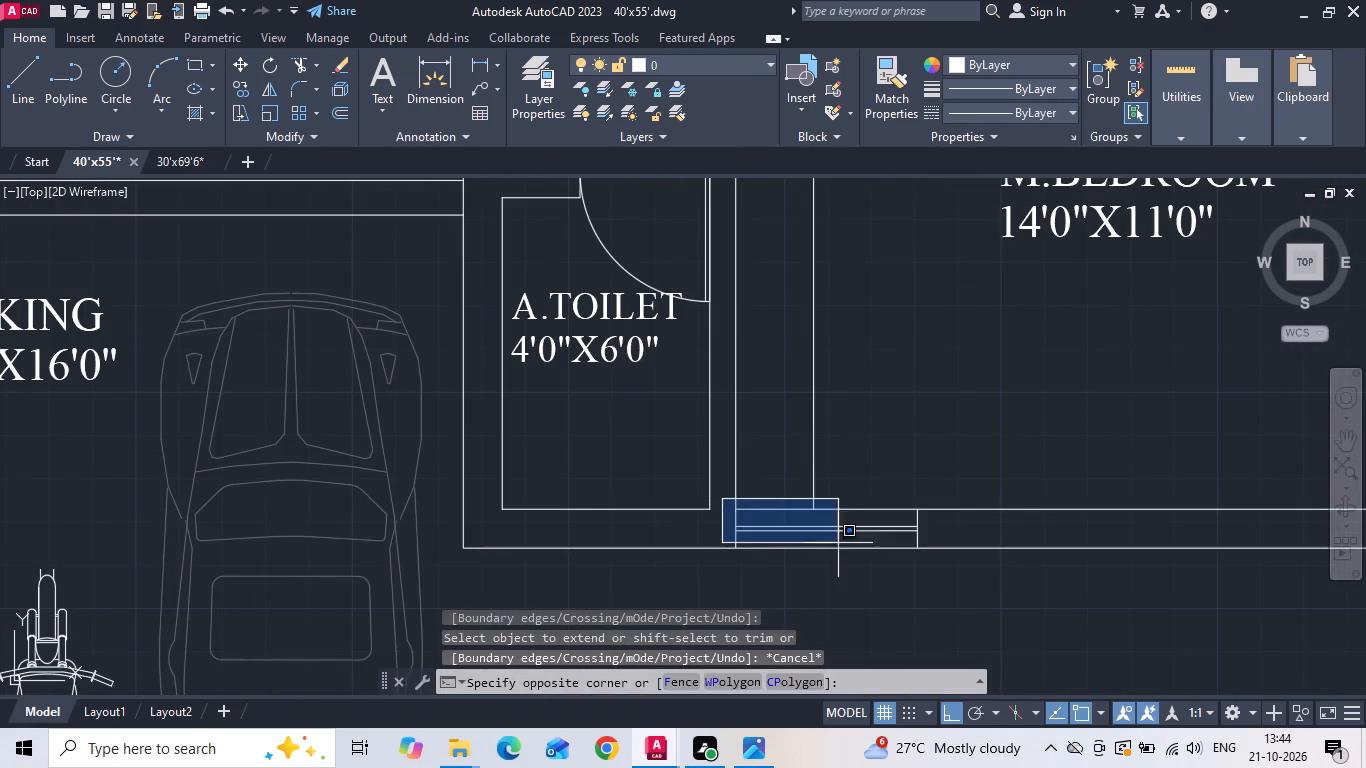
click(968, 568)
right_click(905, 435)
click(947, 397)
scroll(761, 525, up, 2)
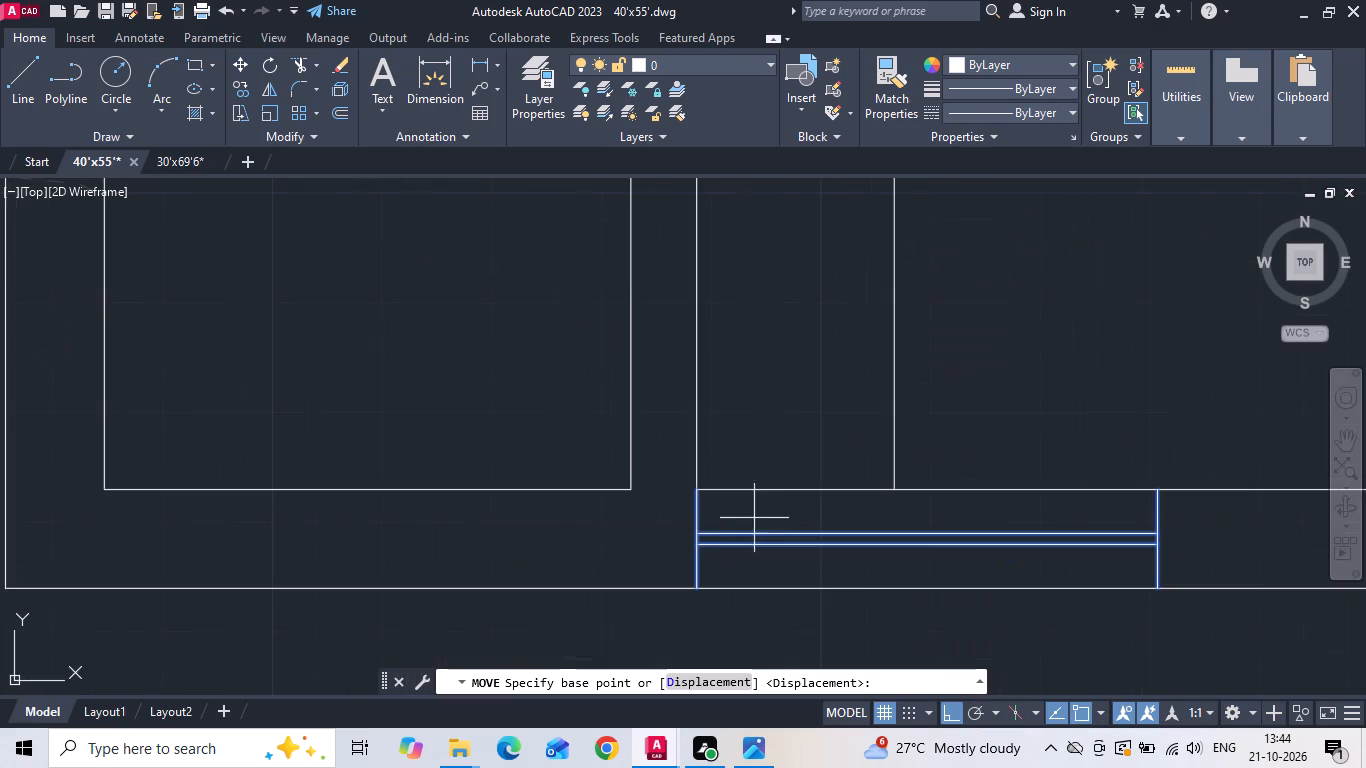
drag(699, 483, 726, 488)
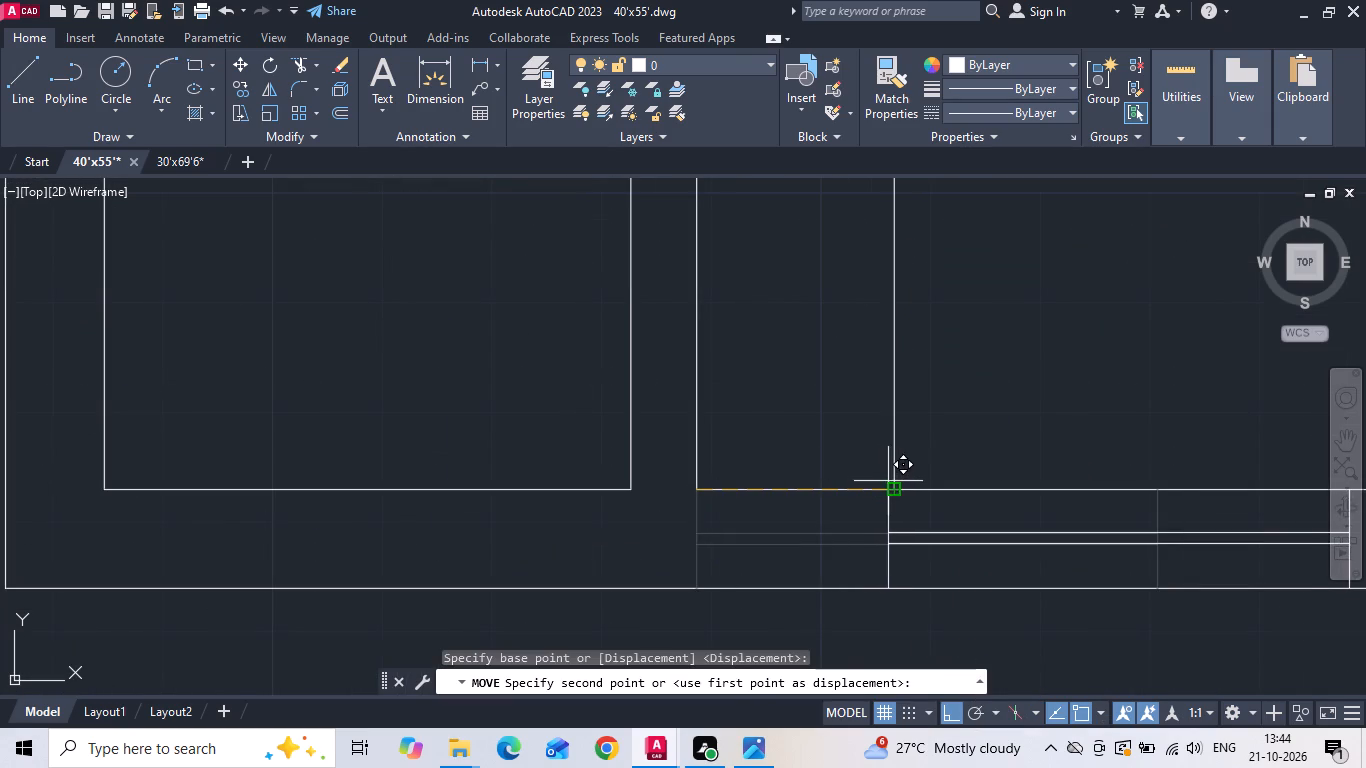
click(893, 484)
Move the M.BEDROOM's south wall window another 6 inches east, clear of the wardrobe front.
scroll(809, 487, down, 5)
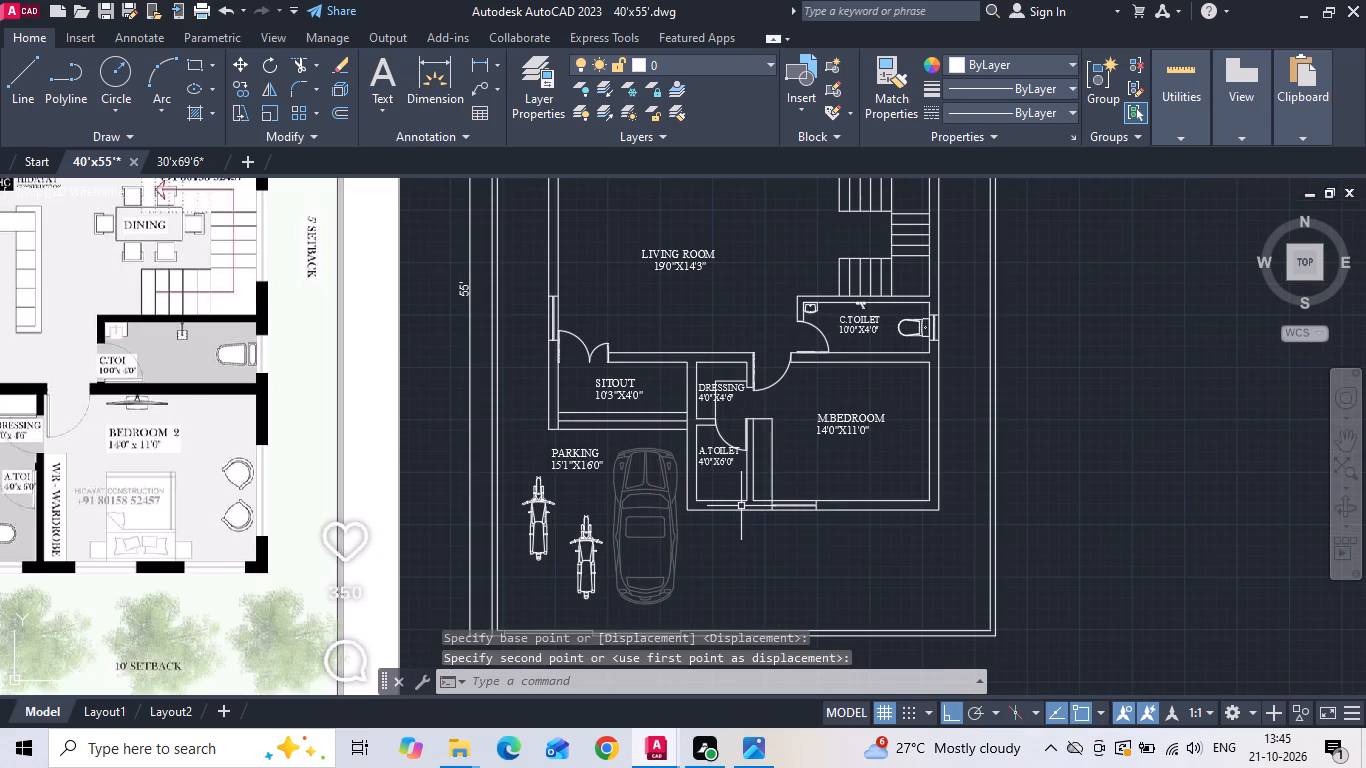
scroll(794, 551, up, 3)
drag(682, 328, 693, 350)
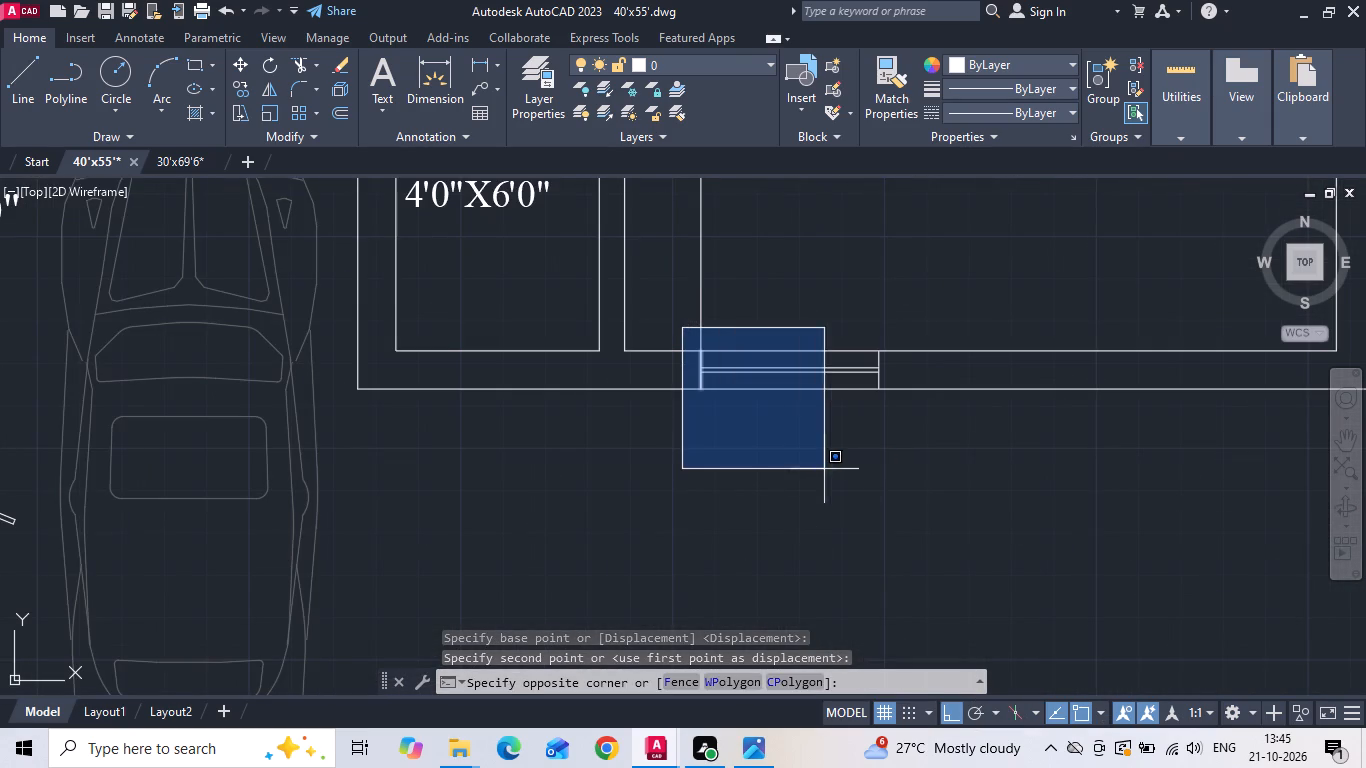
click(893, 470)
right_click(872, 281)
click(923, 385)
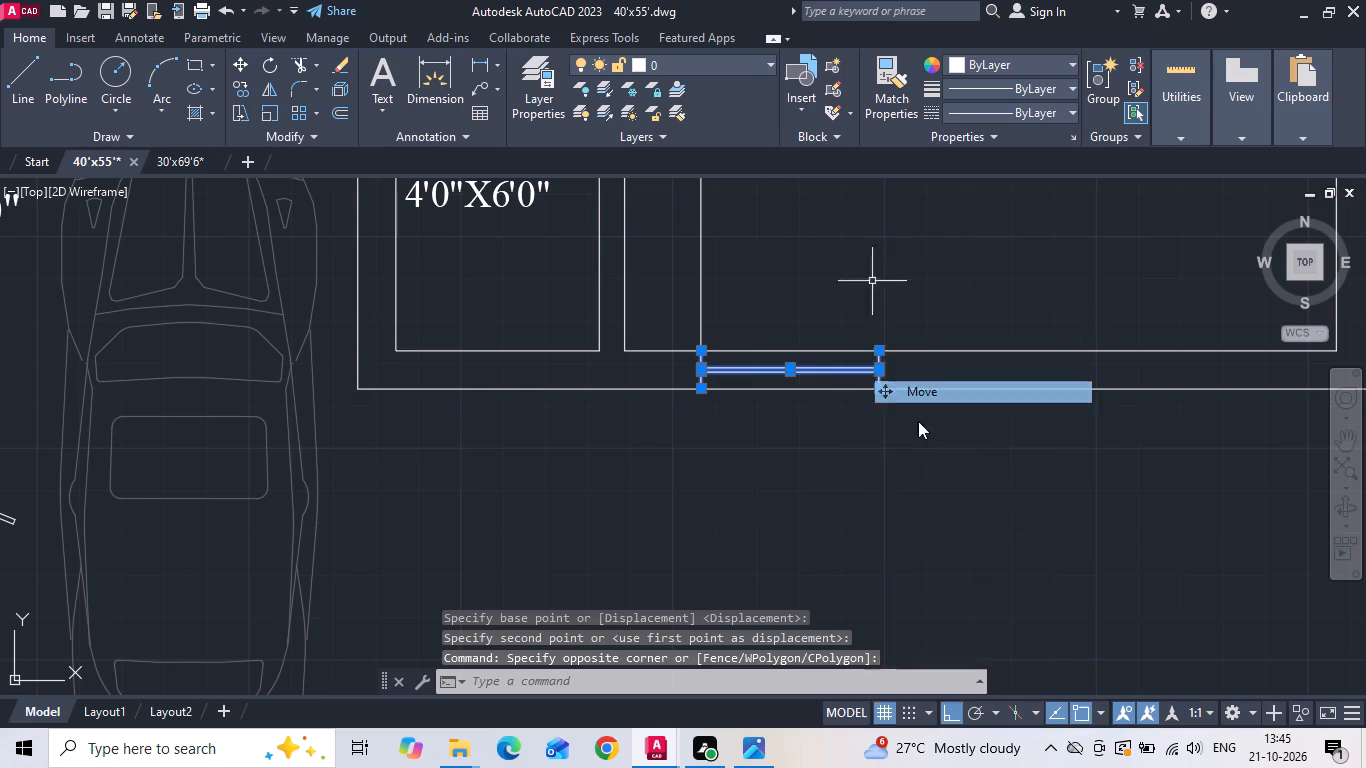
drag(860, 498, 888, 505)
text(6)
key(space)
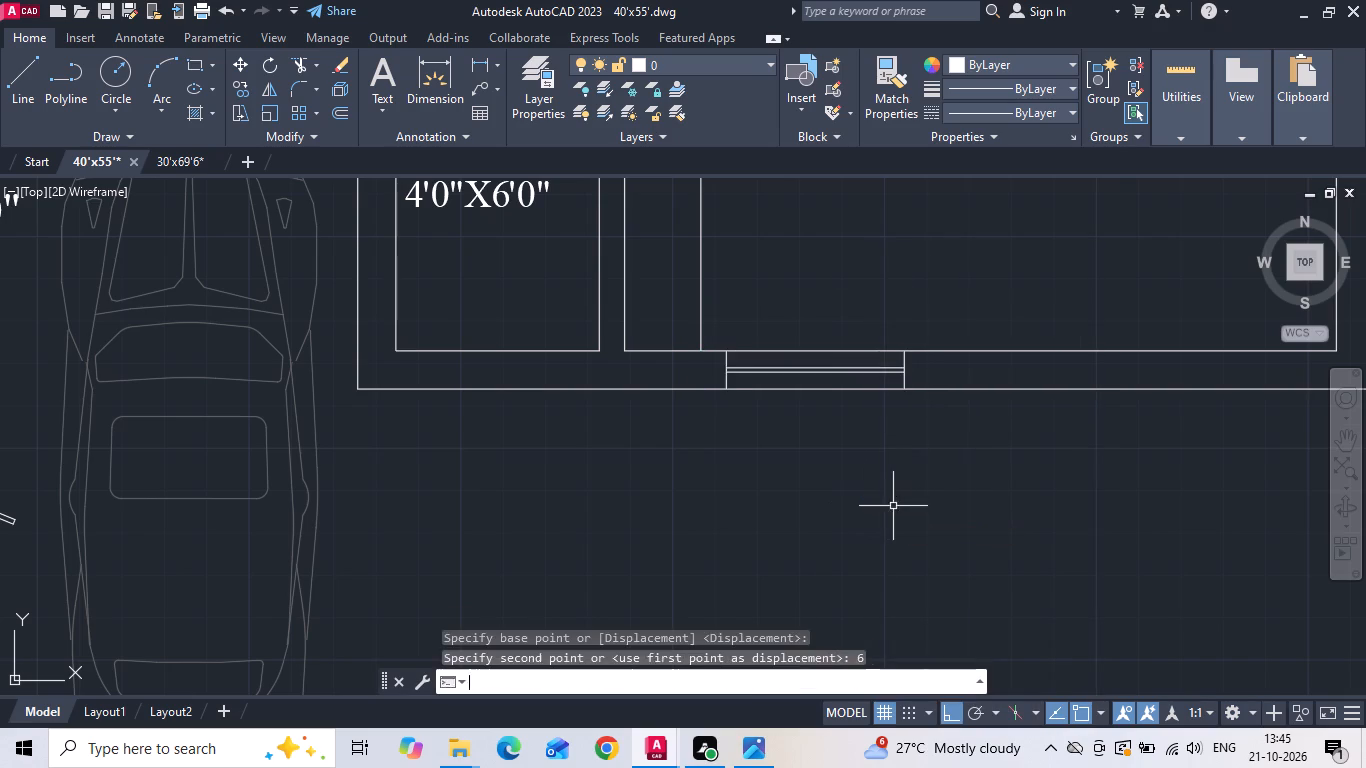
Mirror the south wall window about the midpoint of the M.BEDROOM's inner south wall, keeping the original.
scroll(785, 470, down, 3)
scroll(806, 468, up, 3)
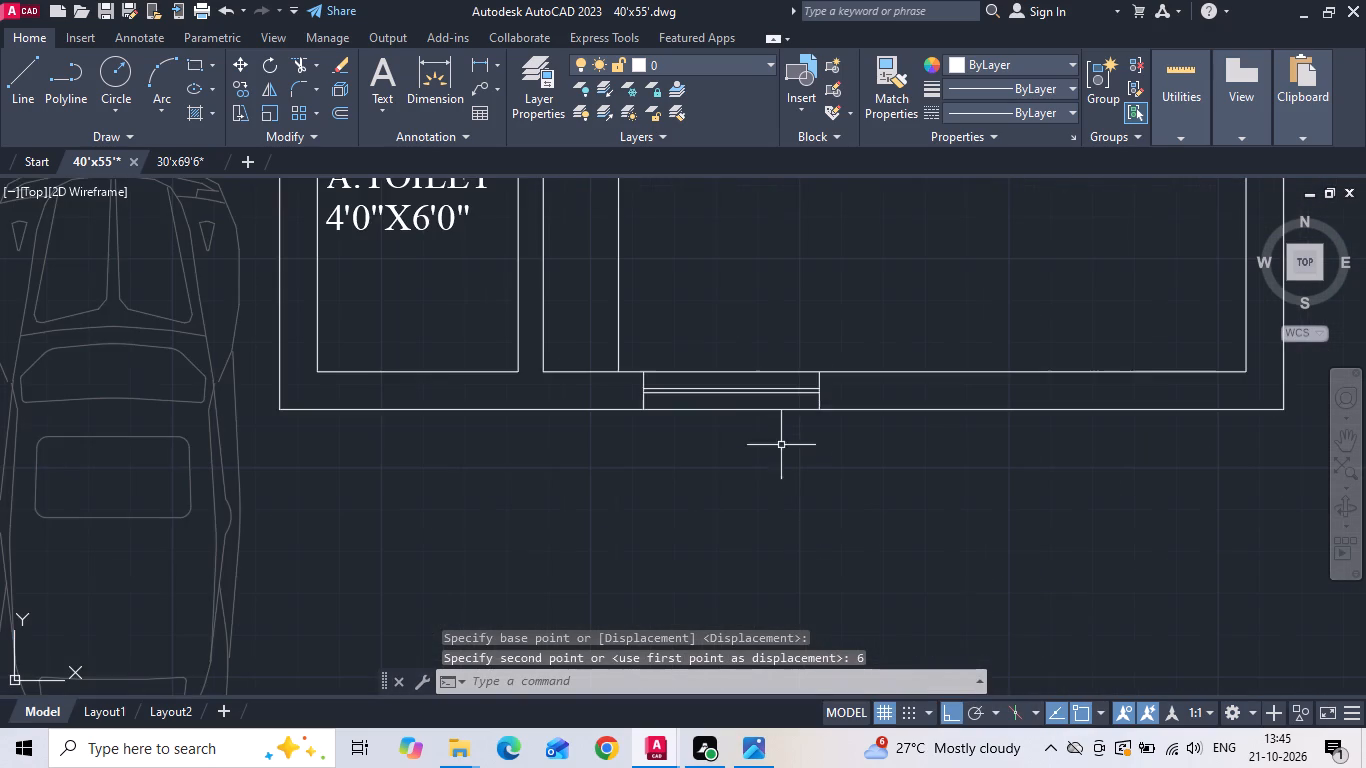
drag(628, 356, 689, 419)
click(864, 503)
text(MI)
key(space)
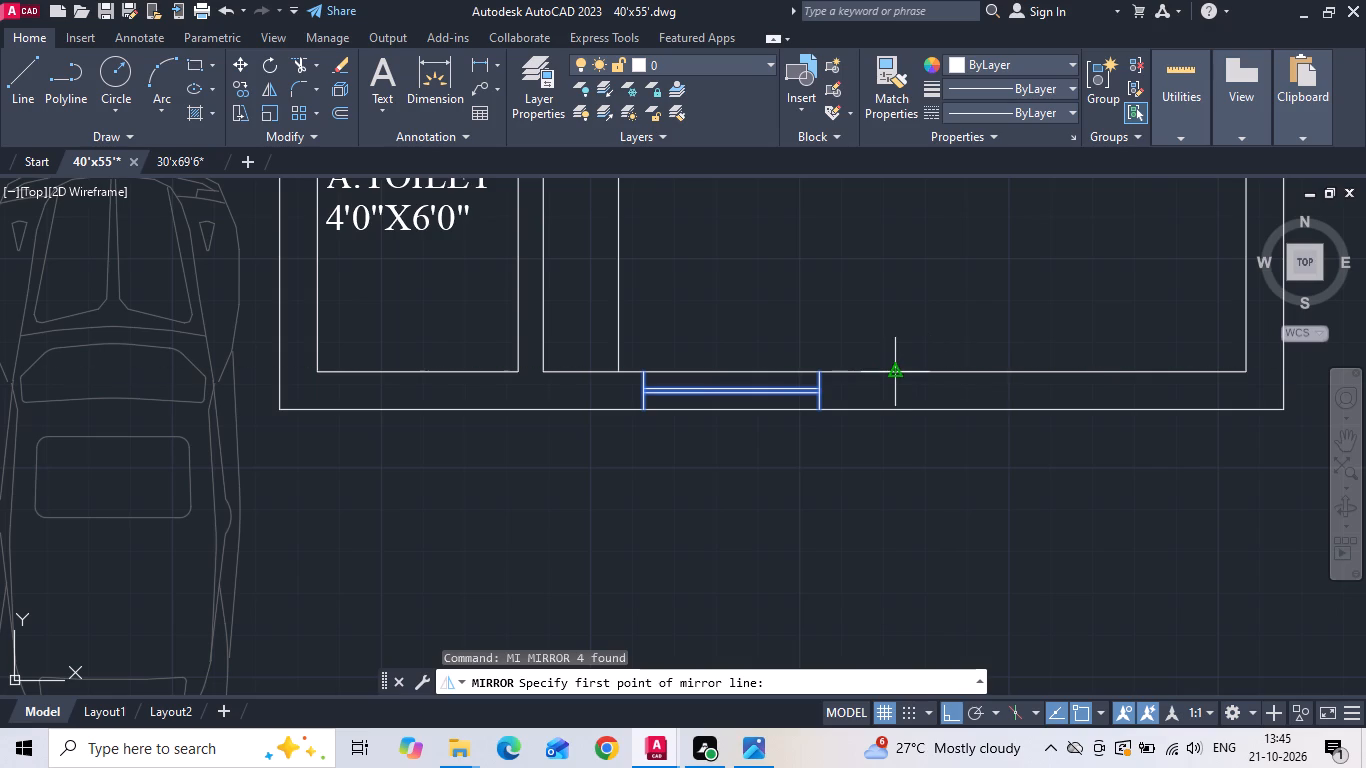
drag(891, 370, 899, 386)
click(886, 494)
text(N)
key(space)
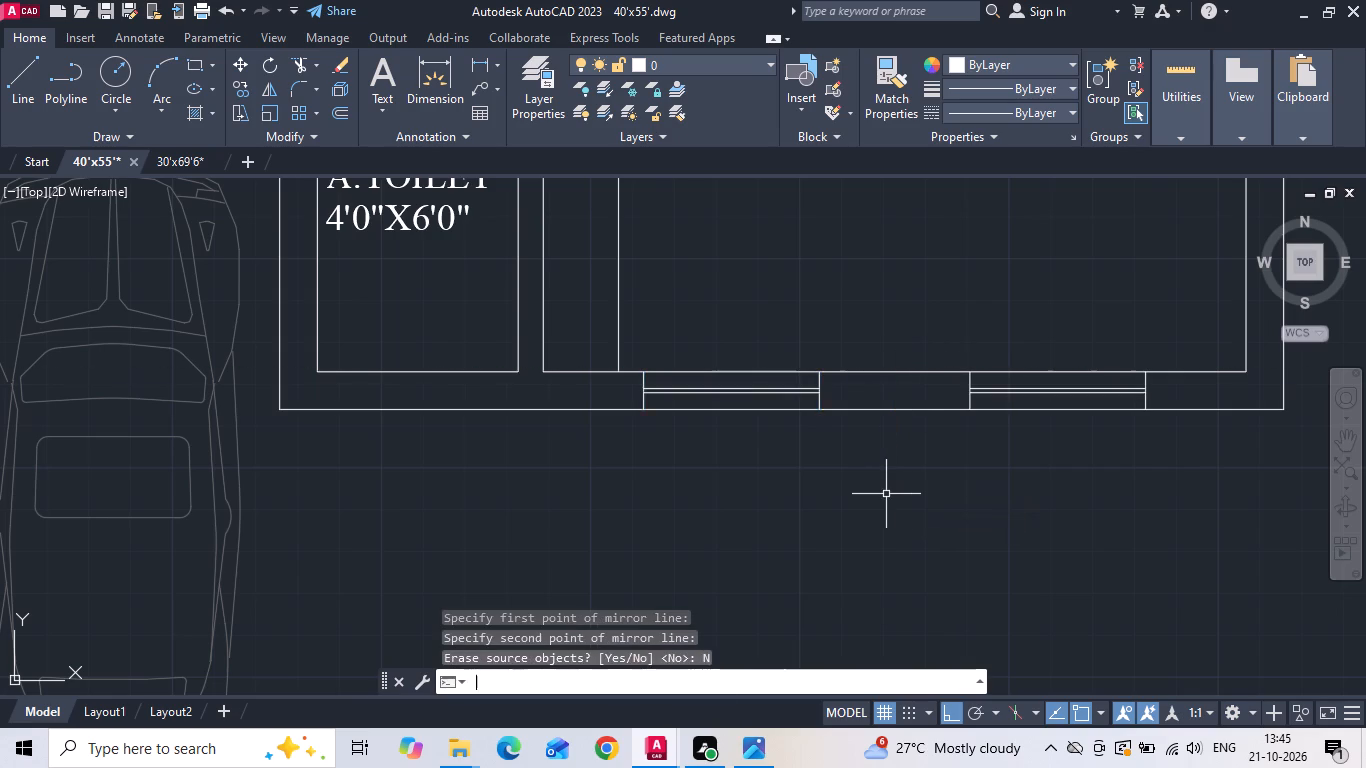
Move the M.BEDROOM's mirrored south wall window 6 inches east along the wall.
scroll(881, 510, down, 1)
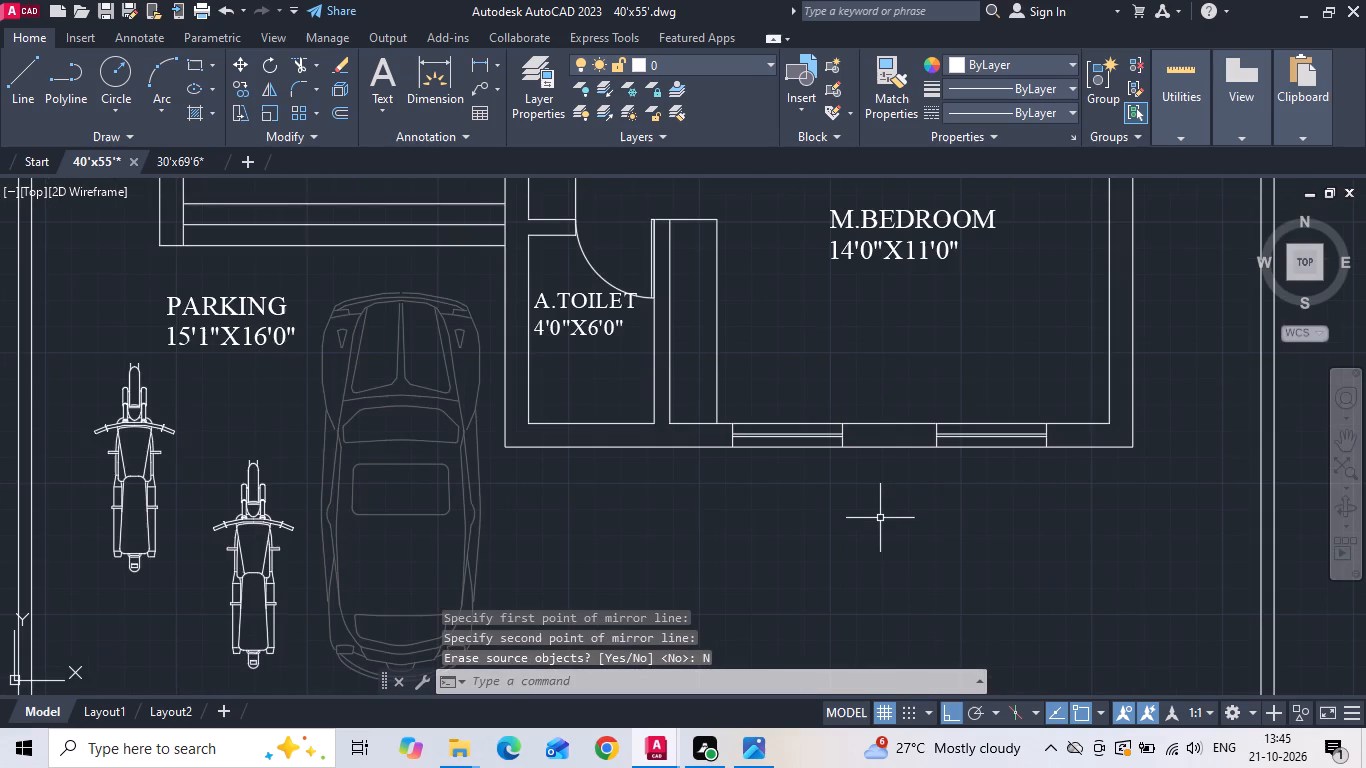
scroll(908, 523, down, 2)
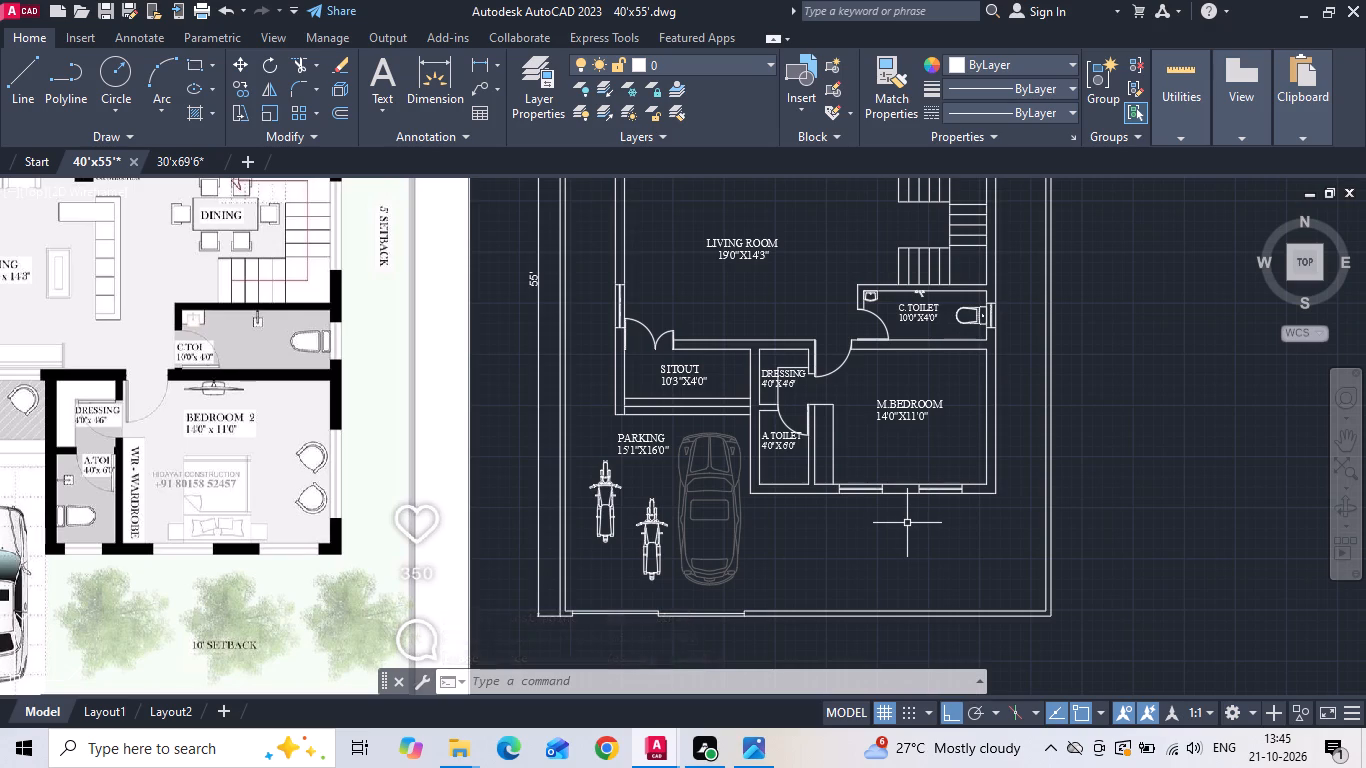
scroll(957, 495, up, 3)
drag(766, 444, 786, 476)
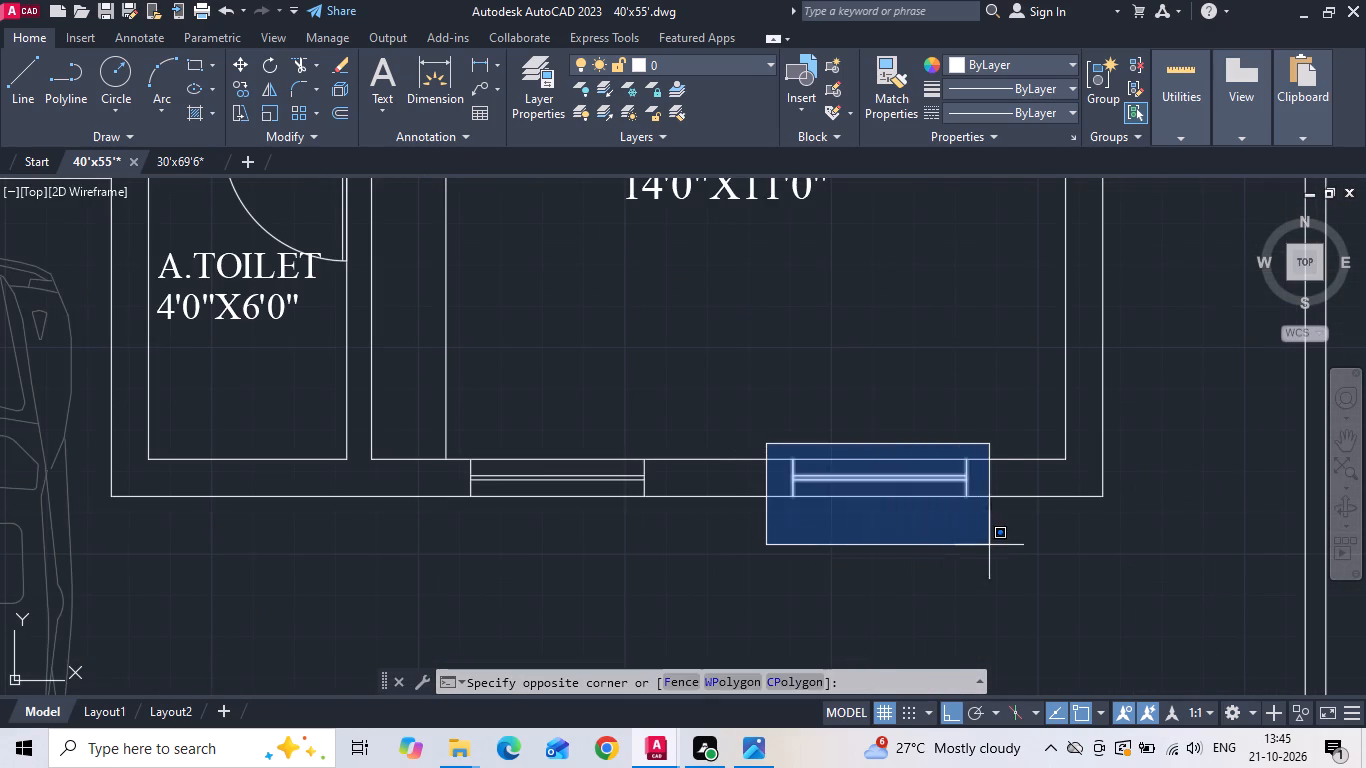
click(1005, 550)
right_click(838, 390)
click(934, 389)
drag(799, 550, 846, 554)
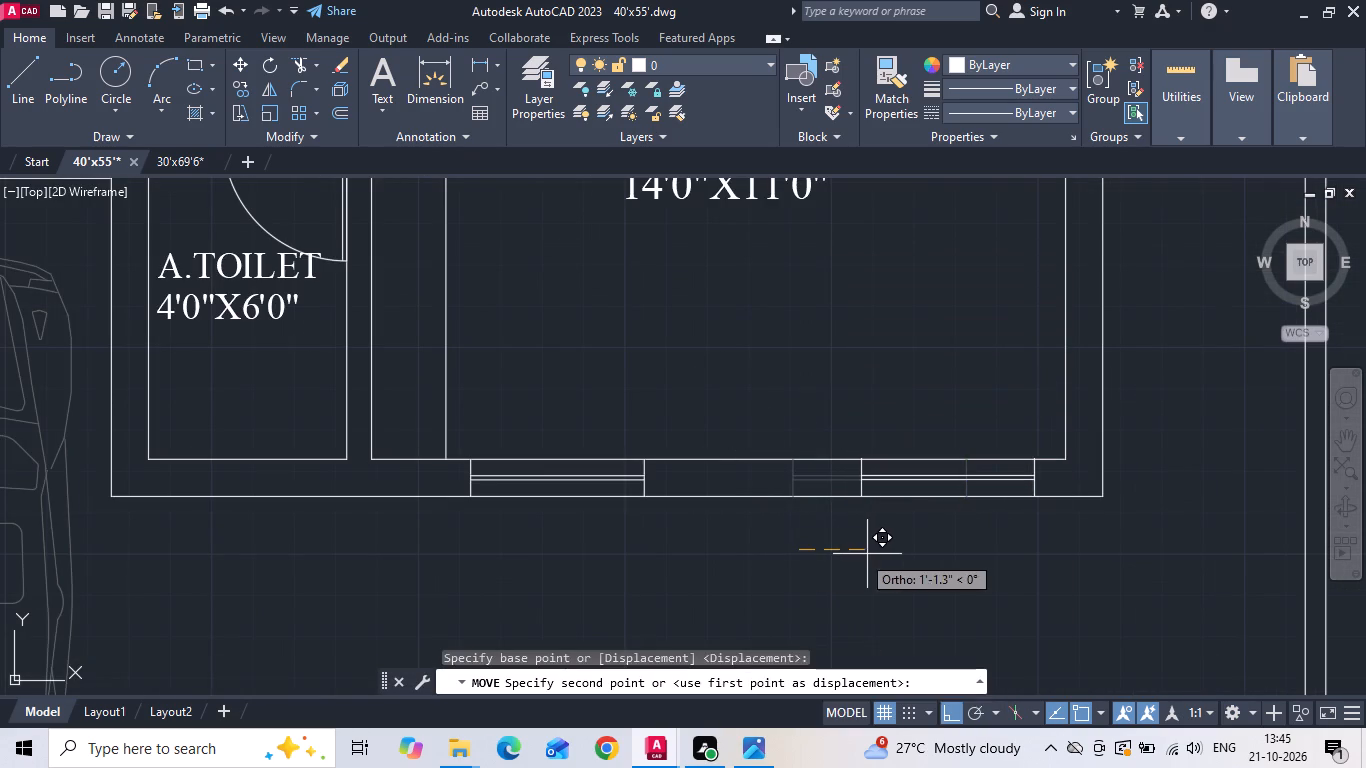
text(6)
key(space)
Copy the M.BEDROOM's eastern south wall window from the room's inner southeast corner to the north BEDROOM's inner northeast corner.
scroll(852, 526, down, 4)
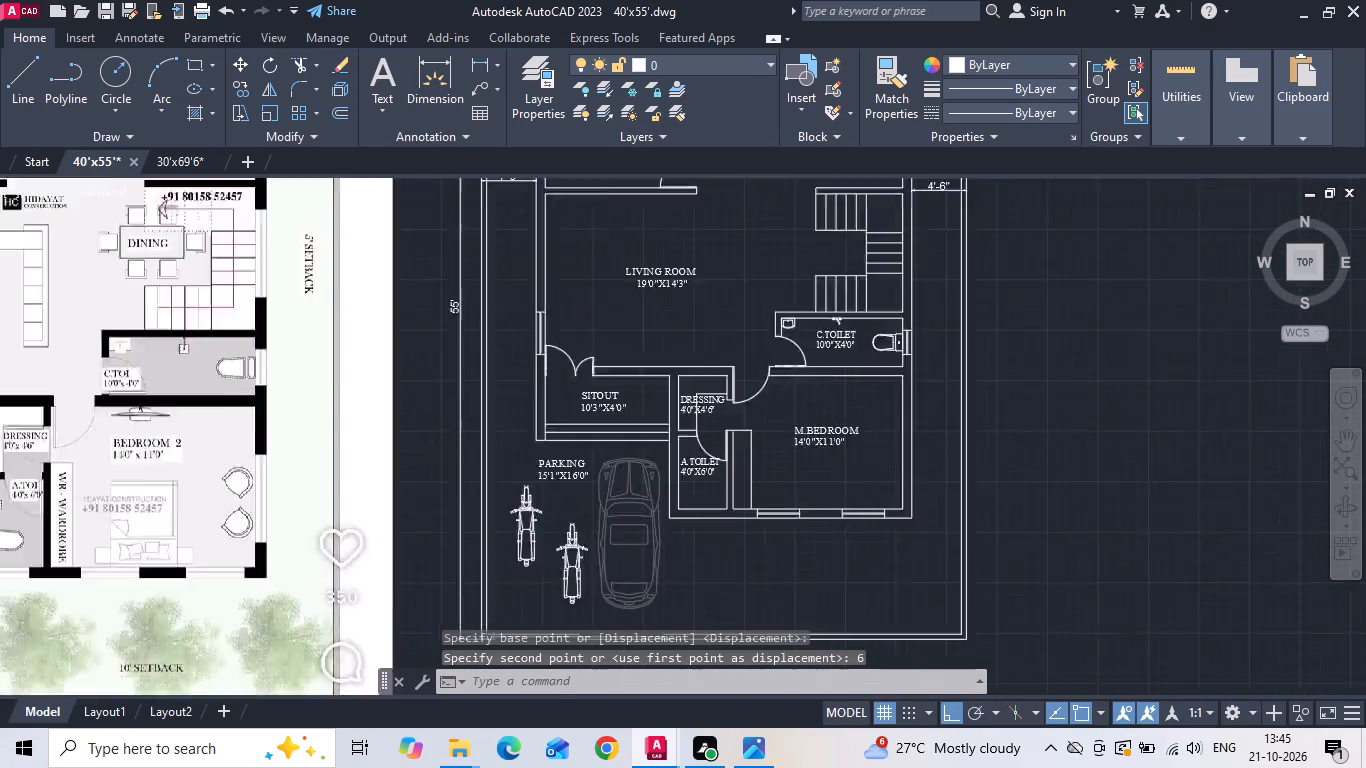
scroll(882, 539, up, 1)
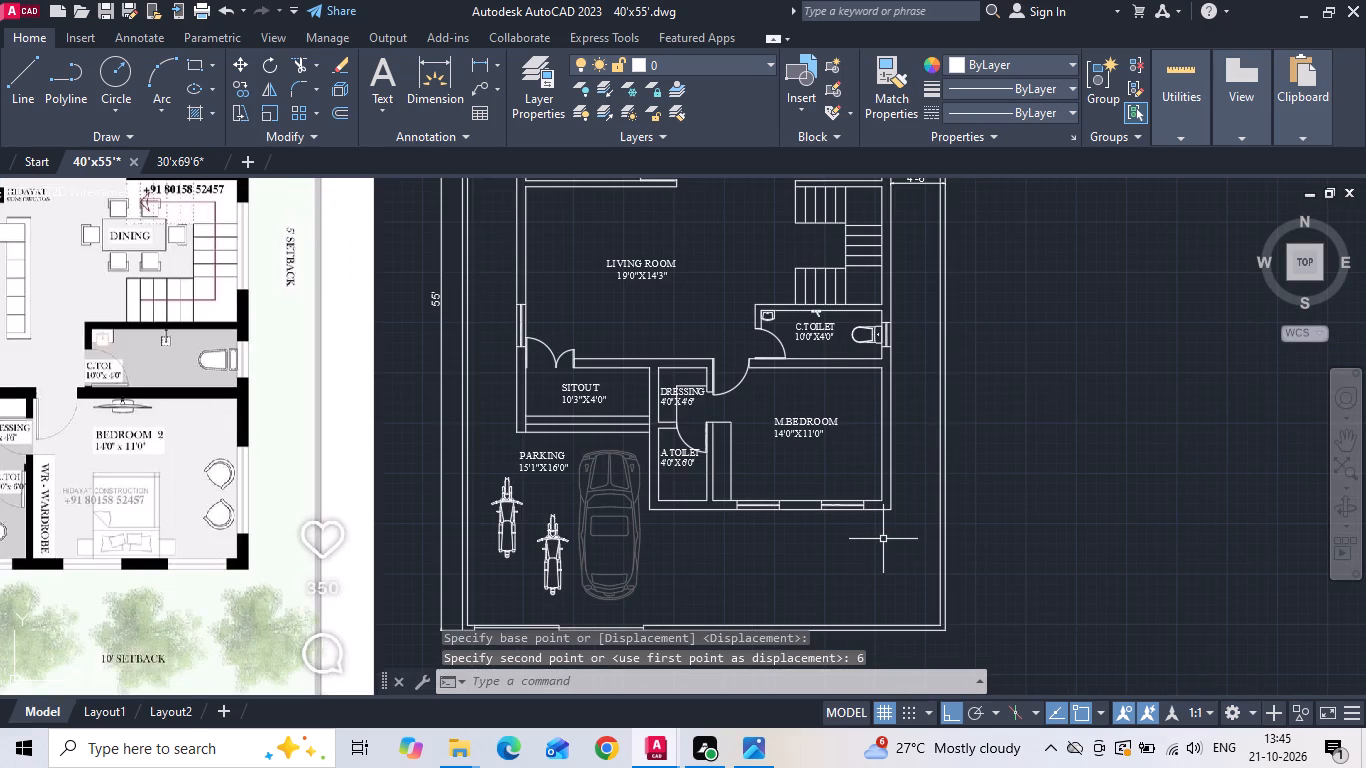
scroll(883, 539, down, 1)
scroll(850, 527, up, 2)
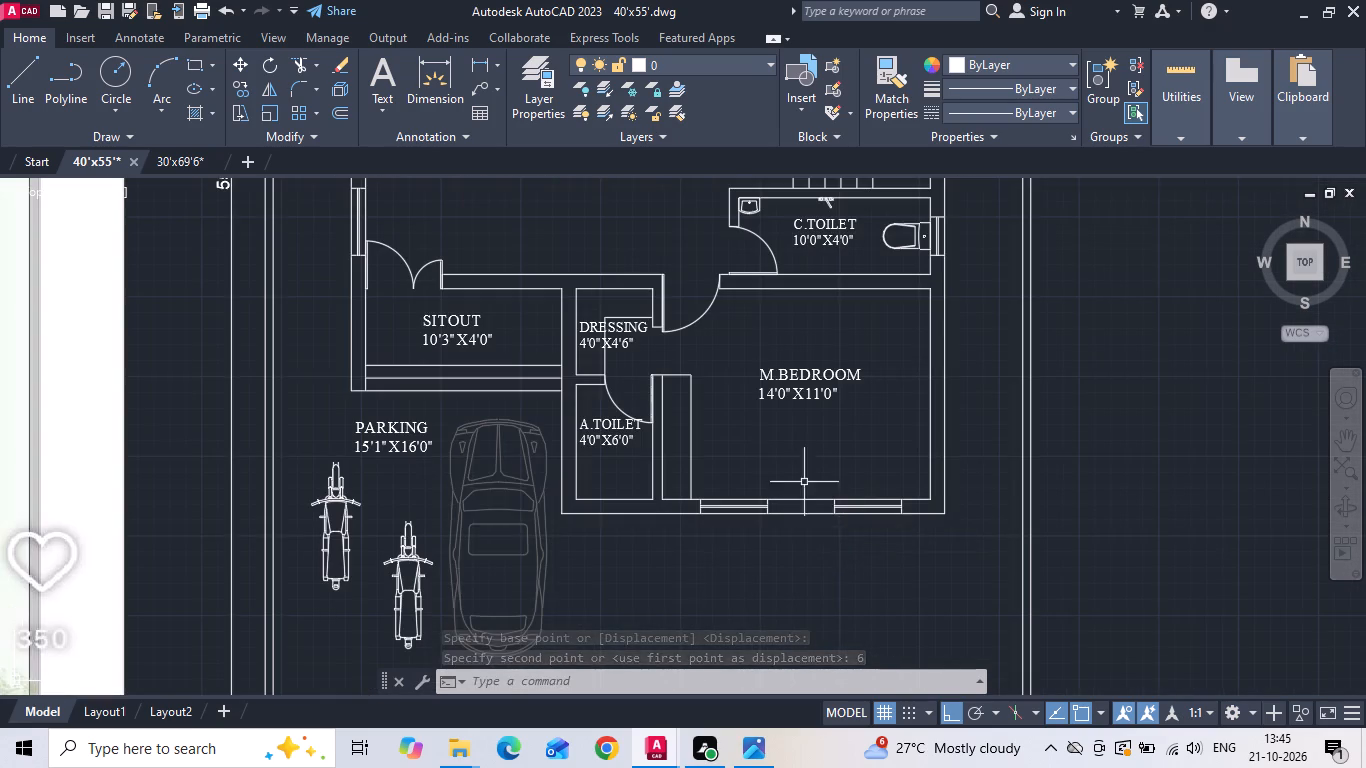
drag(797, 475, 841, 506)
click(917, 560)
right_click(887, 487)
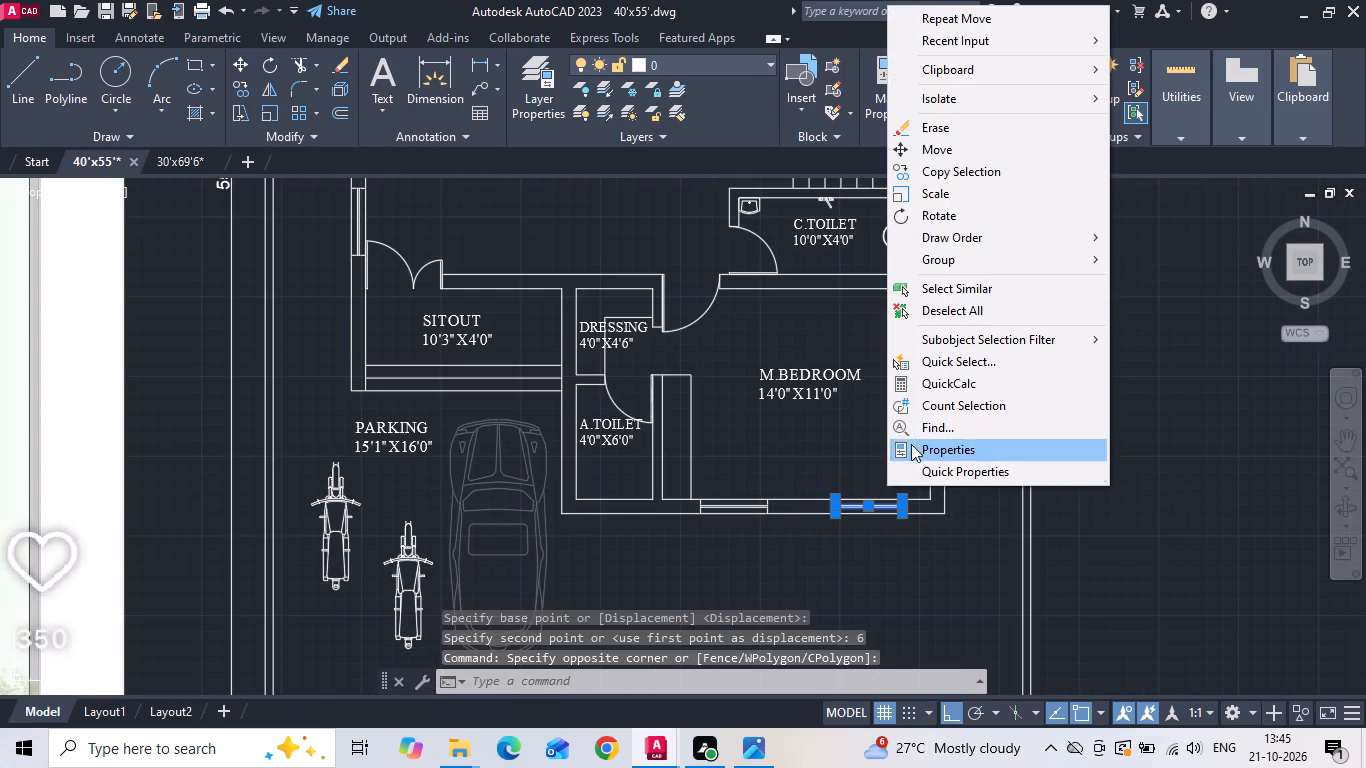
click(1002, 181)
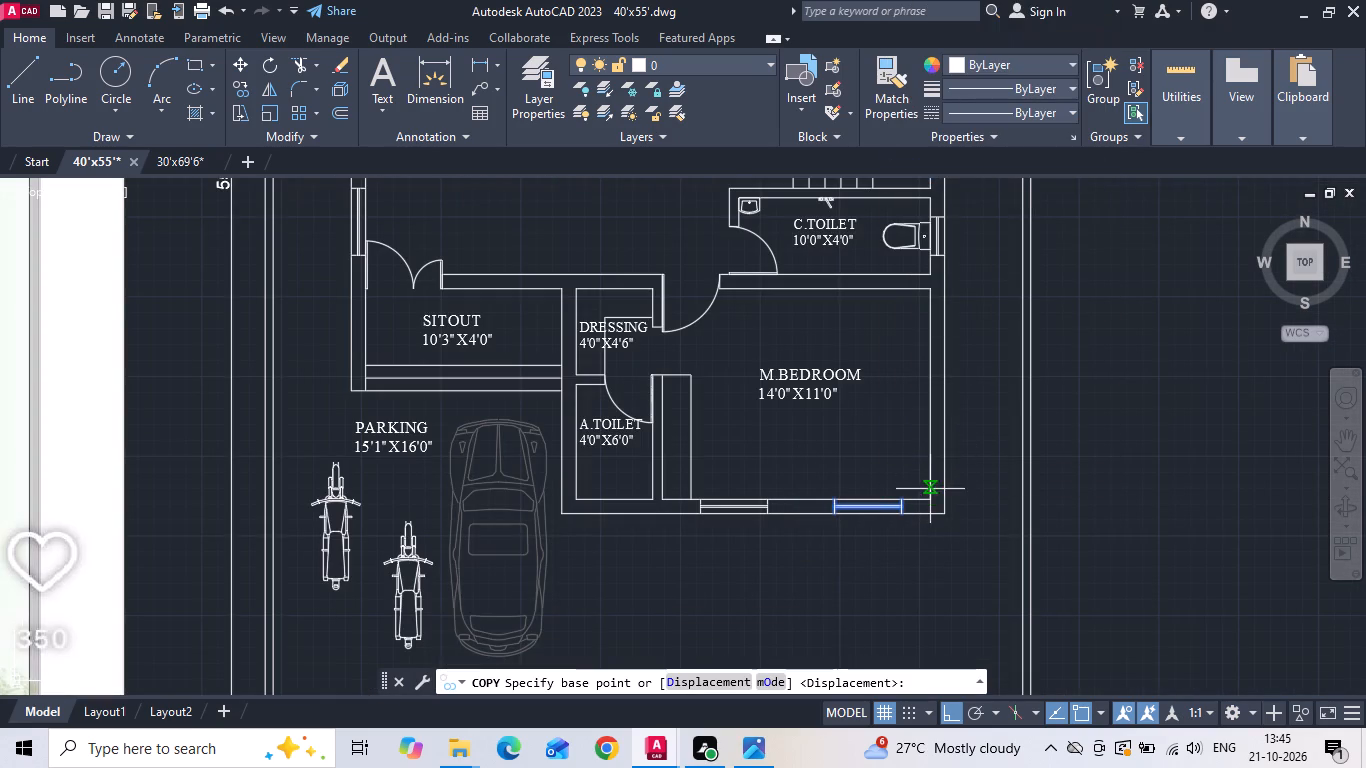
click(928, 498)
scroll(841, 595, down, 3)
scroll(728, 366, up, 3)
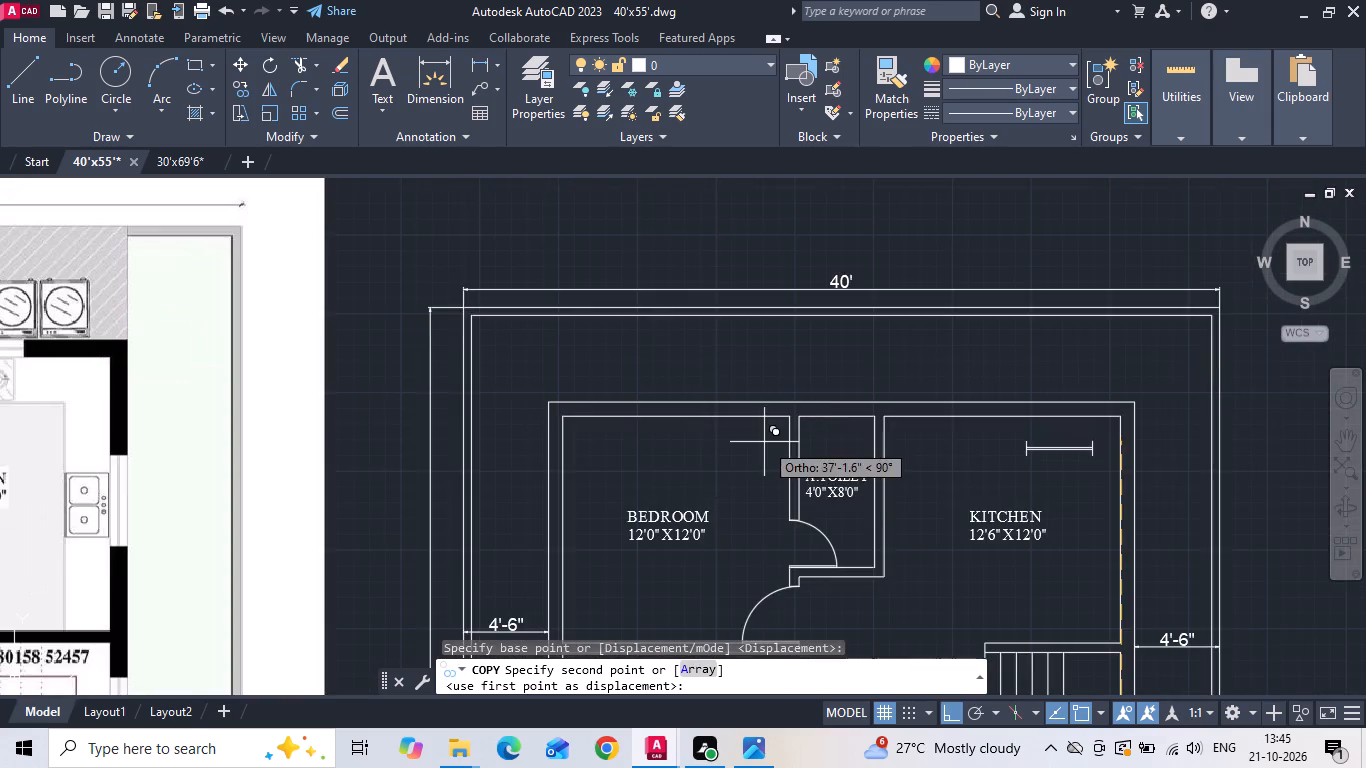
scroll(764, 442, up, 3)
click(859, 345)
key(Escape)
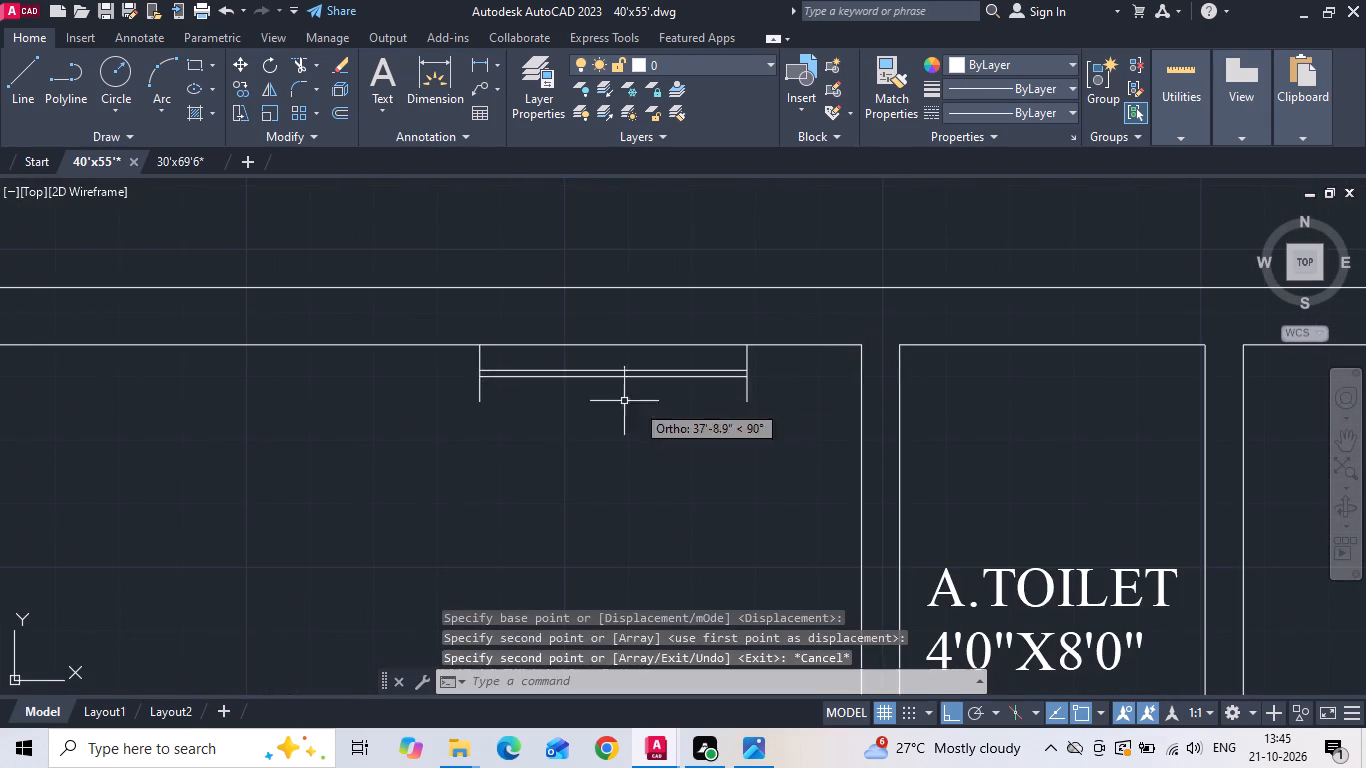
Move the copied window 9 inches north into the BEDROOM's north wall.
drag(437, 327, 491, 372)
click(798, 472)
right_click(796, 471)
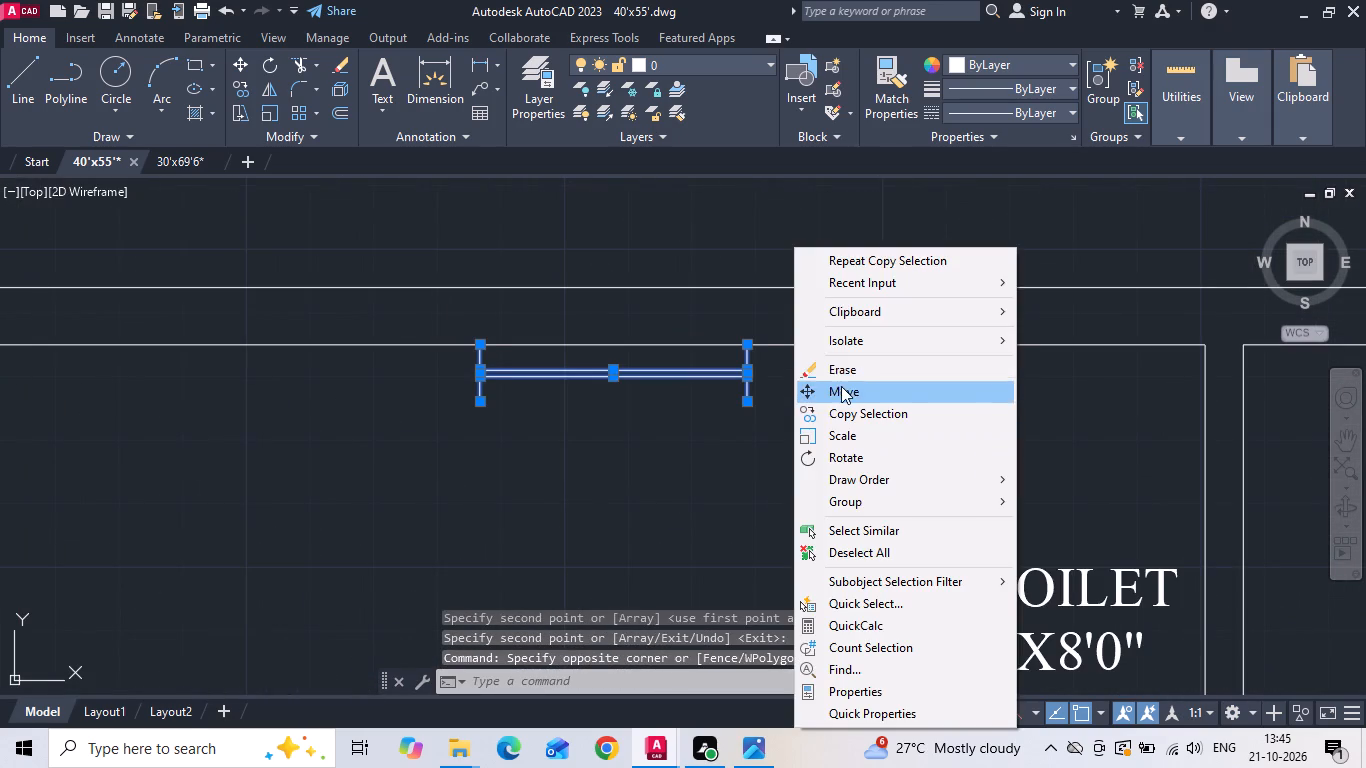
click(841, 386)
drag(694, 548, 693, 530)
text(9)
key(space)
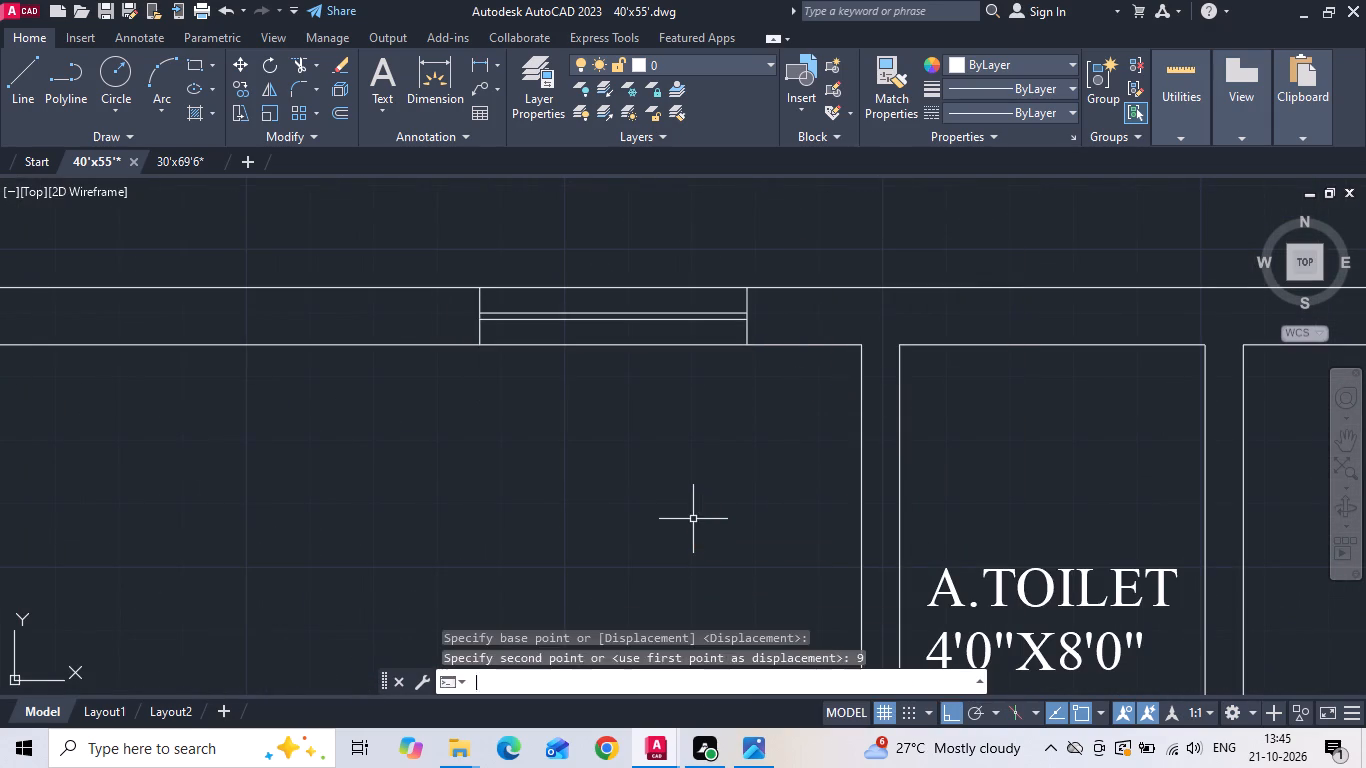
Check the distance from the BEDROOM's inner northeast corner to the window's east end with a linear dimension.
scroll(705, 513, down, 5)
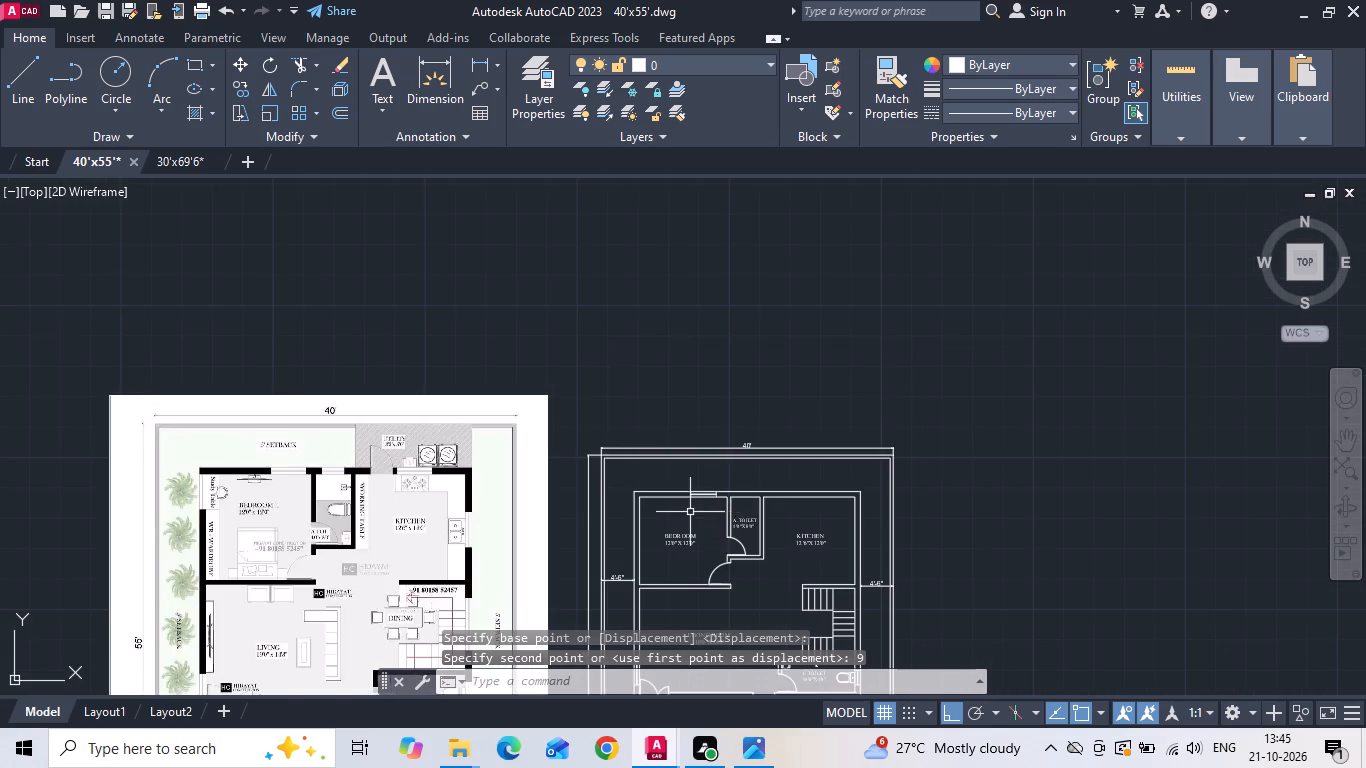
scroll(683, 512, up, 1)
middle_drag(682, 511, 835, 438)
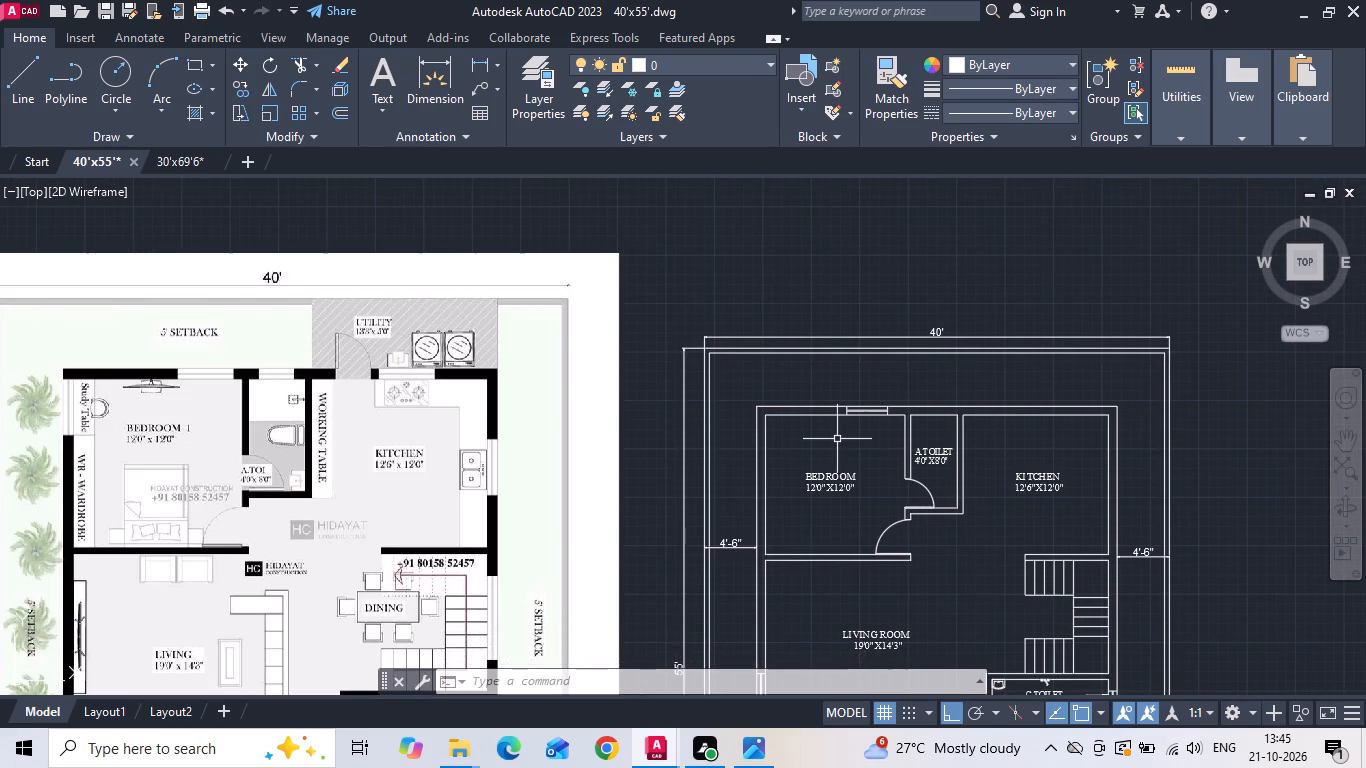
scroll(945, 414, up, 3)
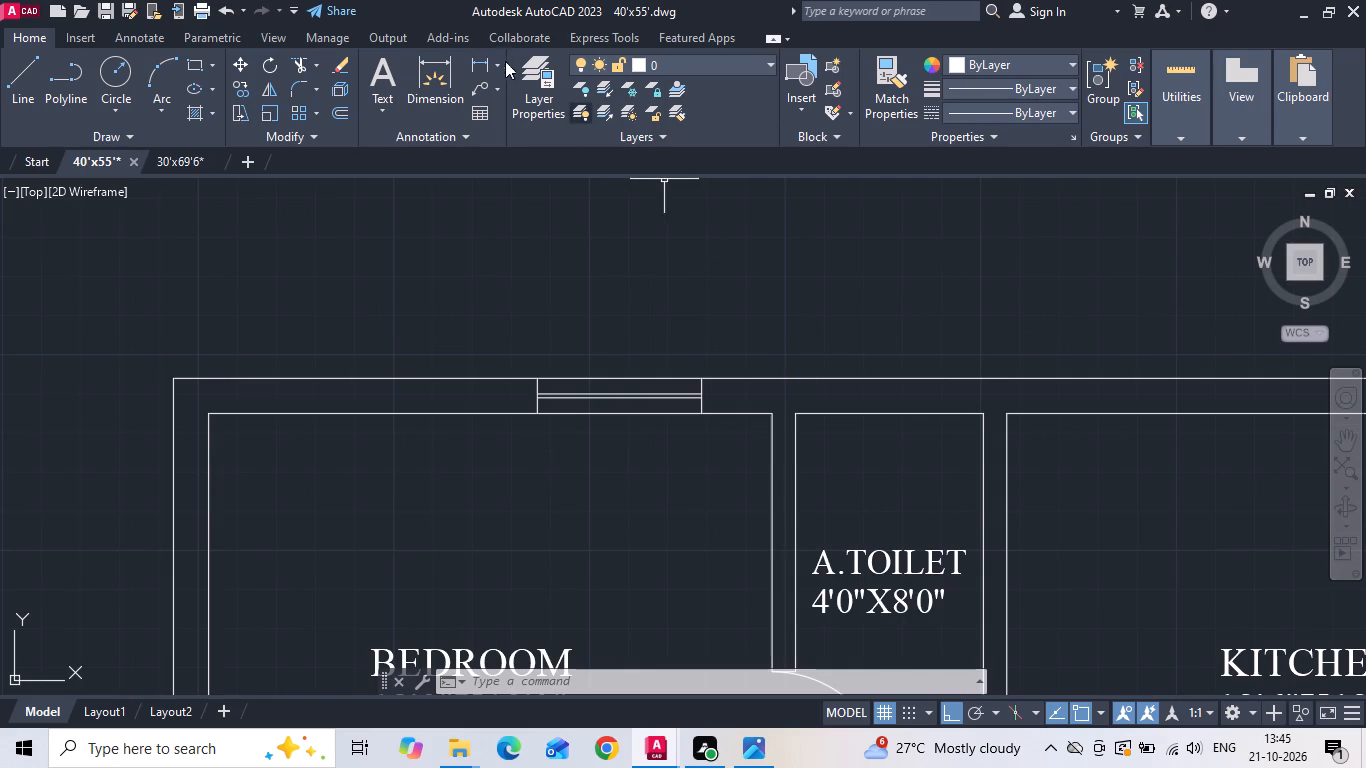
click(479, 57)
scroll(831, 456, up, 1)
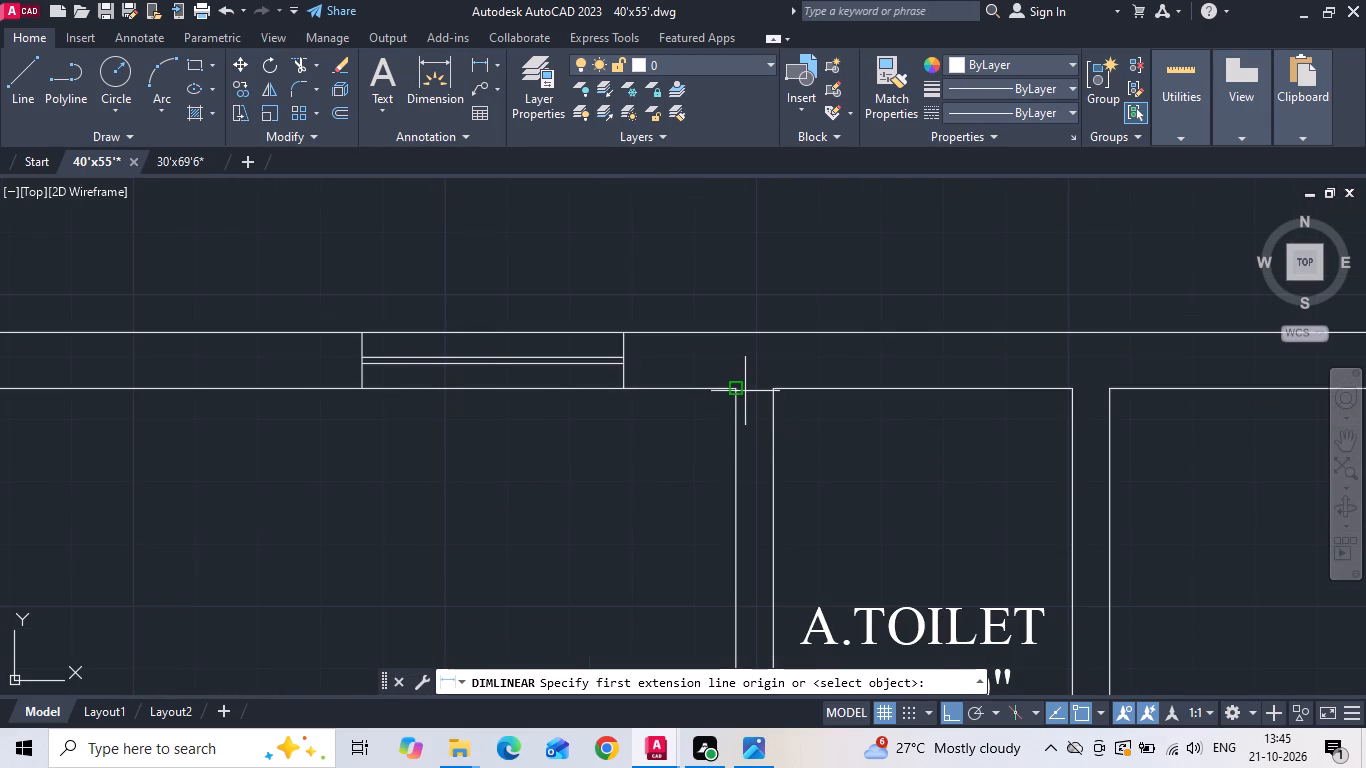
click(738, 387)
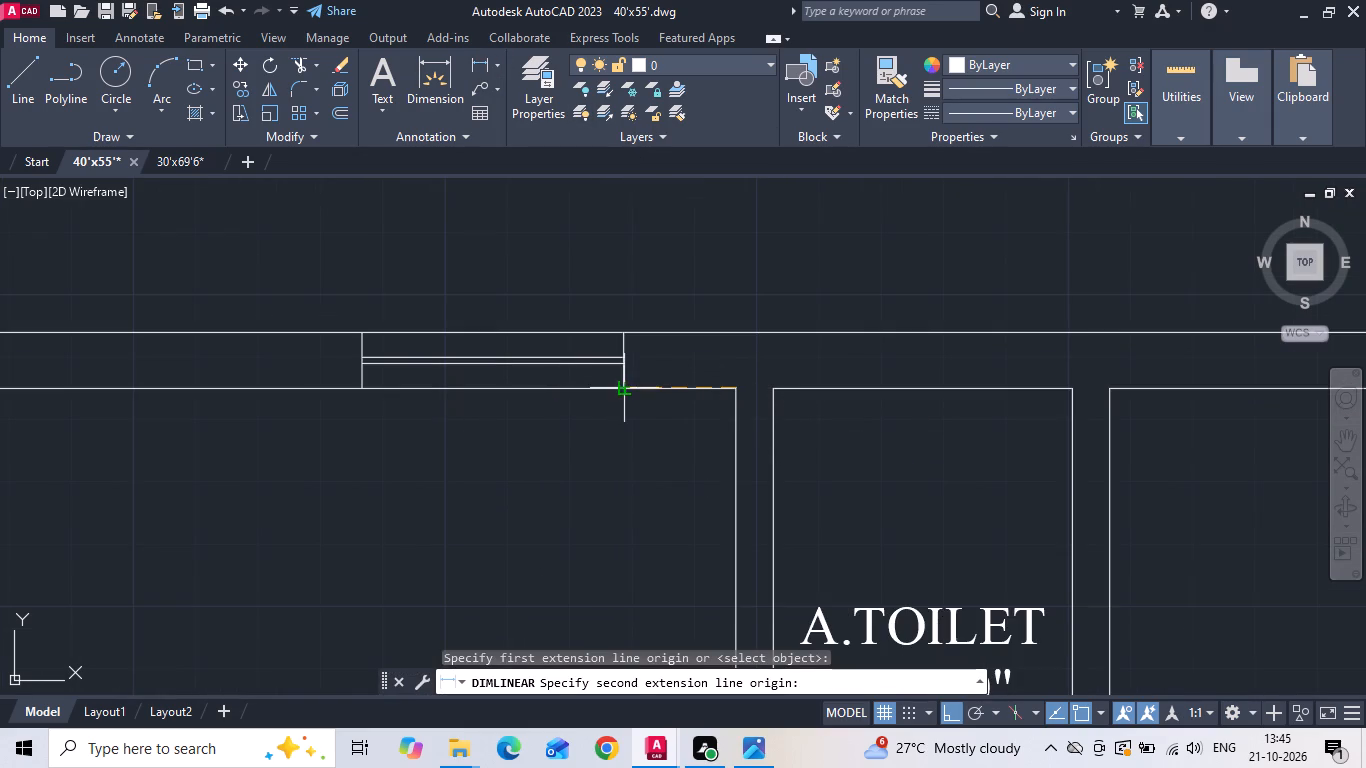
click(620, 385)
key(Escape)
Move the BEDROOM's north wall window 6 inches east along the wall.
drag(296, 443, 349, 423)
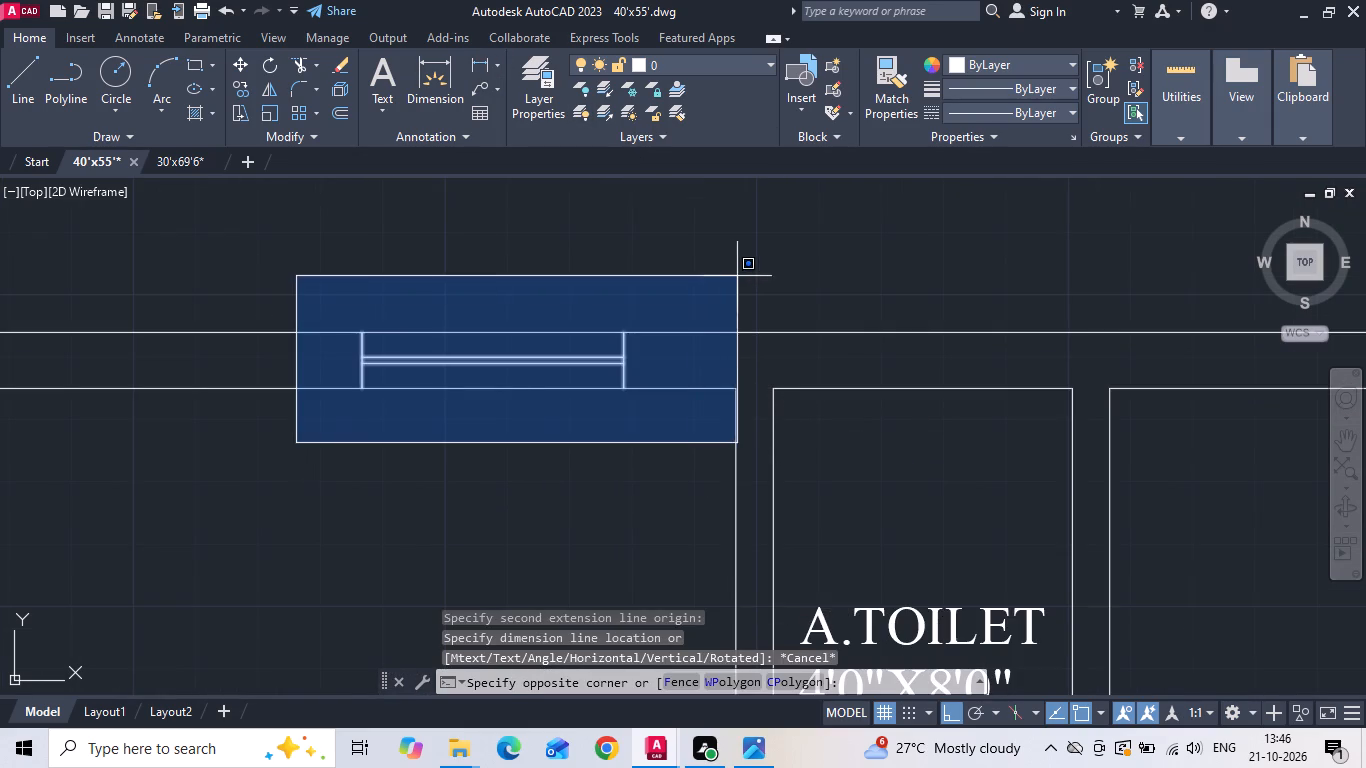
click(686, 287)
right_click(682, 287)
click(717, 398)
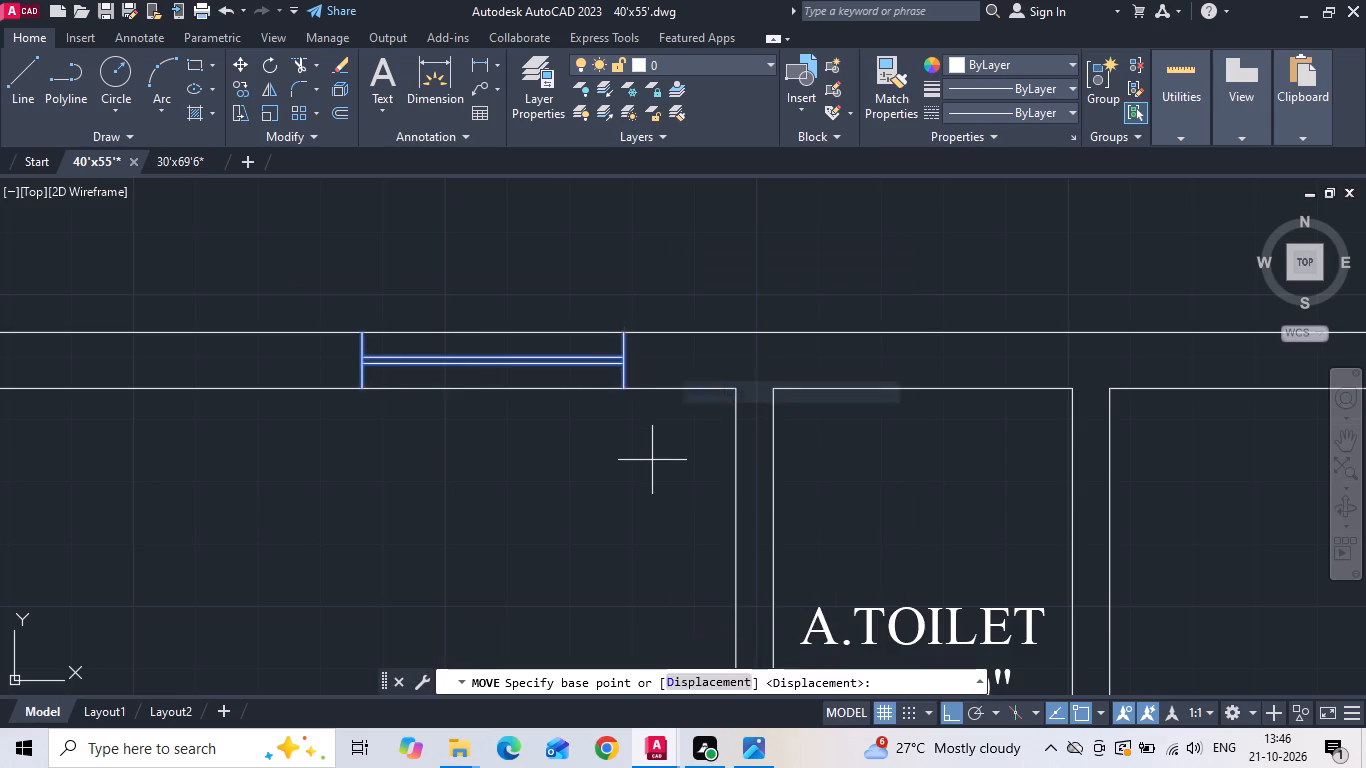
click(652, 460)
text(6)
key(space)
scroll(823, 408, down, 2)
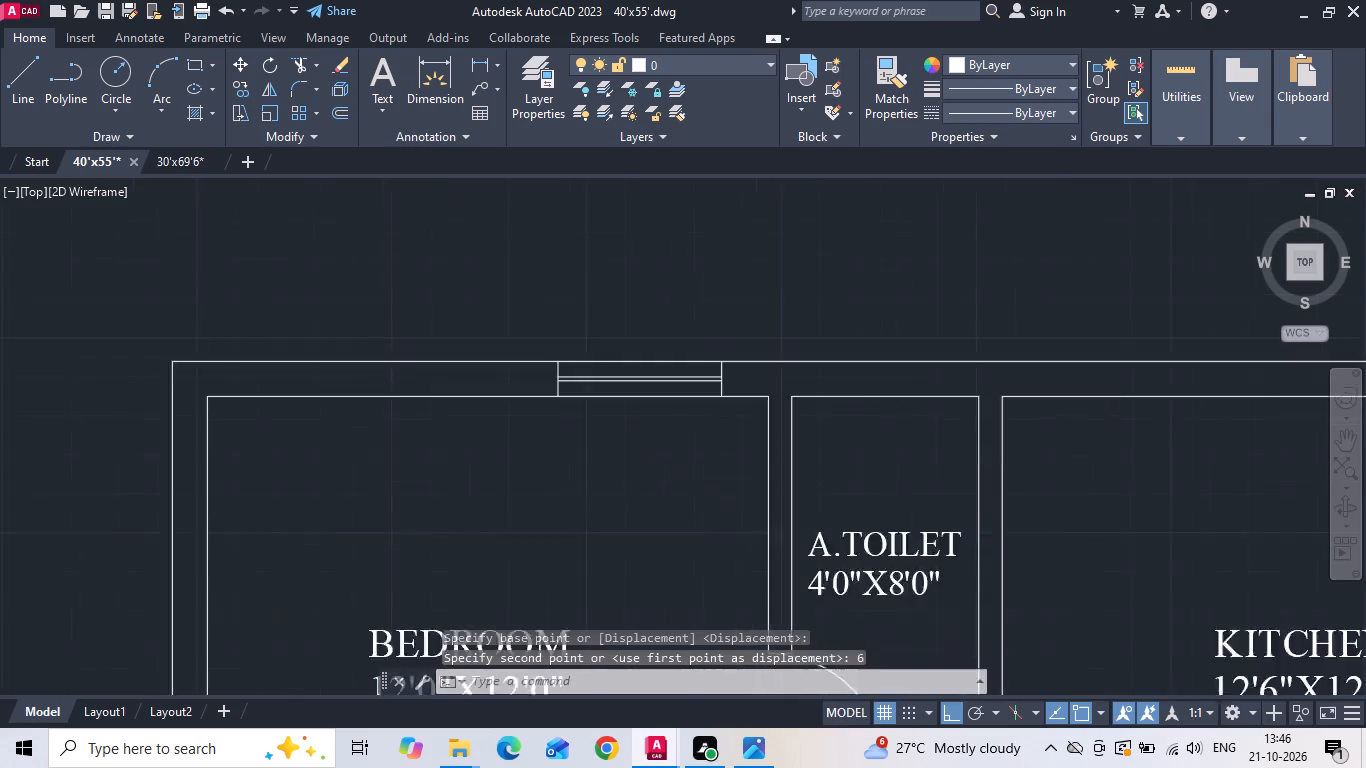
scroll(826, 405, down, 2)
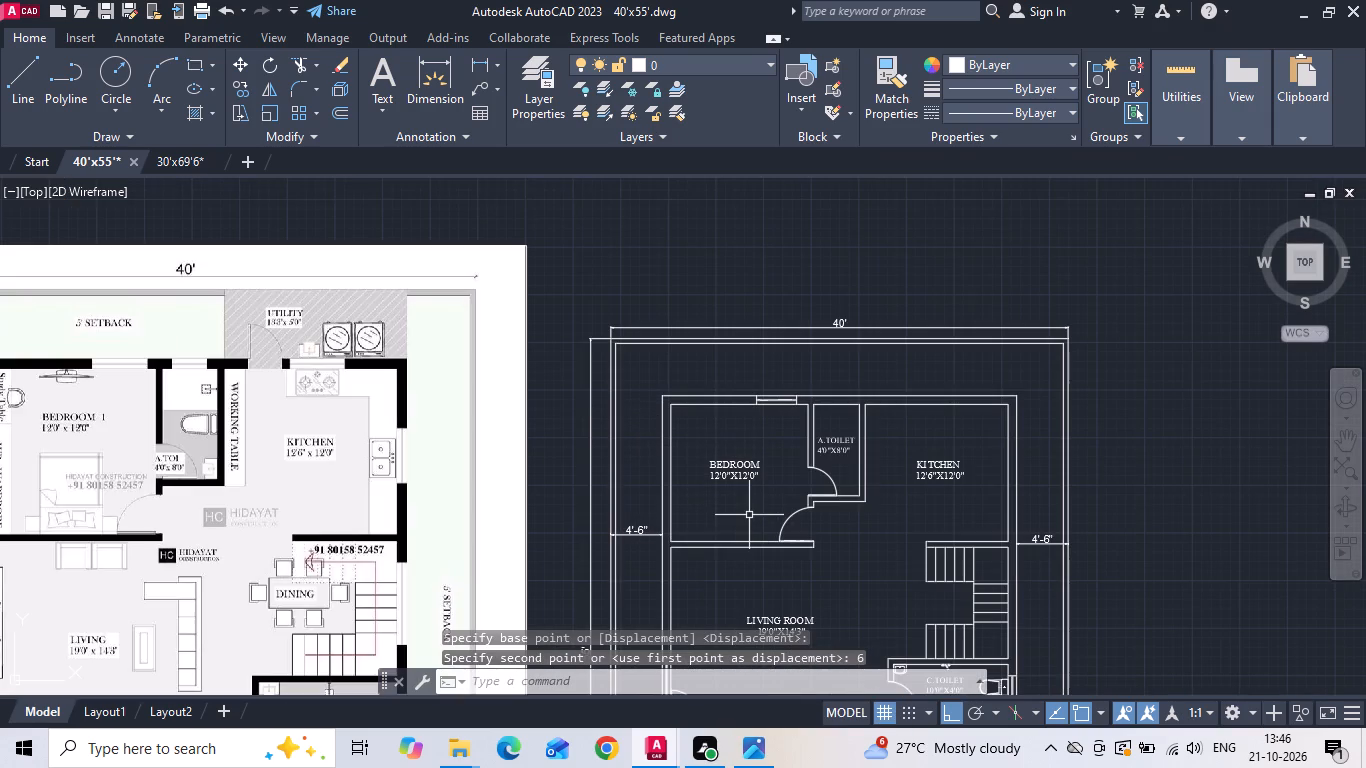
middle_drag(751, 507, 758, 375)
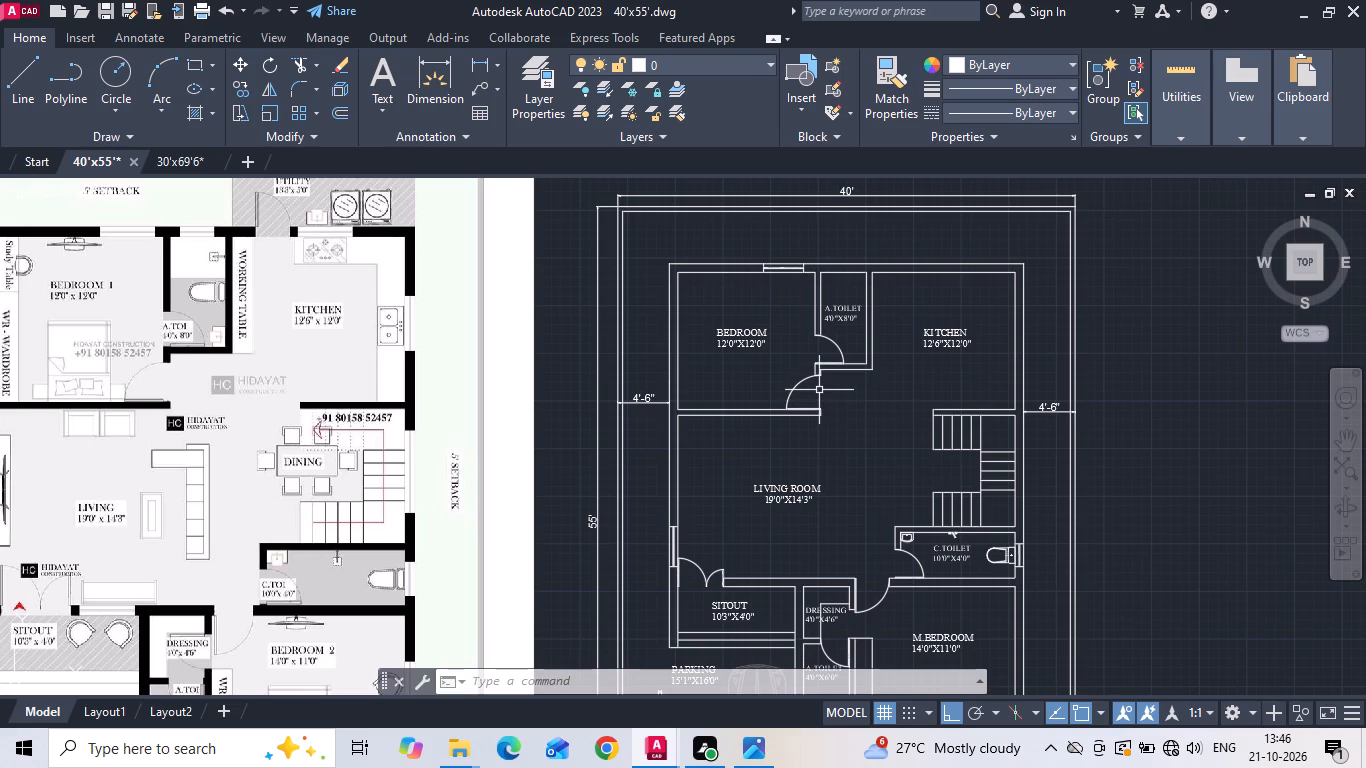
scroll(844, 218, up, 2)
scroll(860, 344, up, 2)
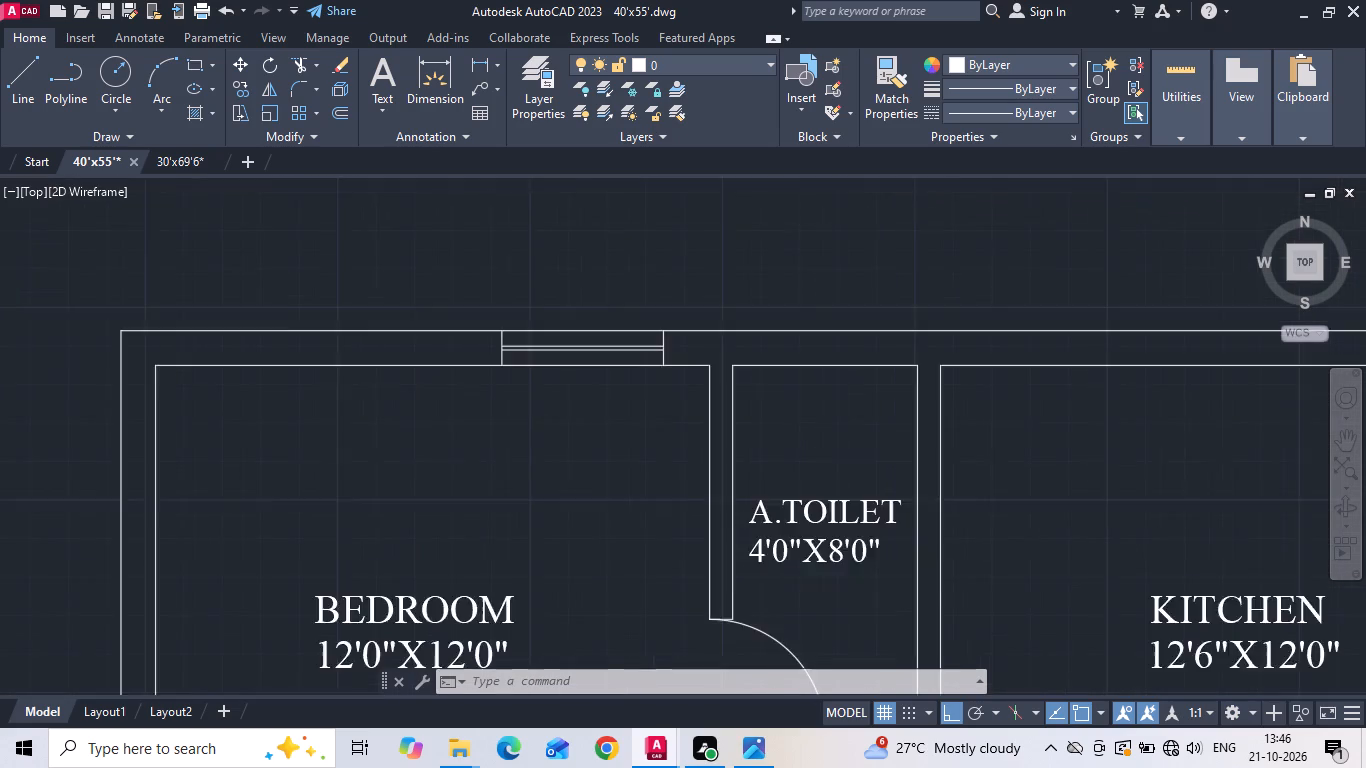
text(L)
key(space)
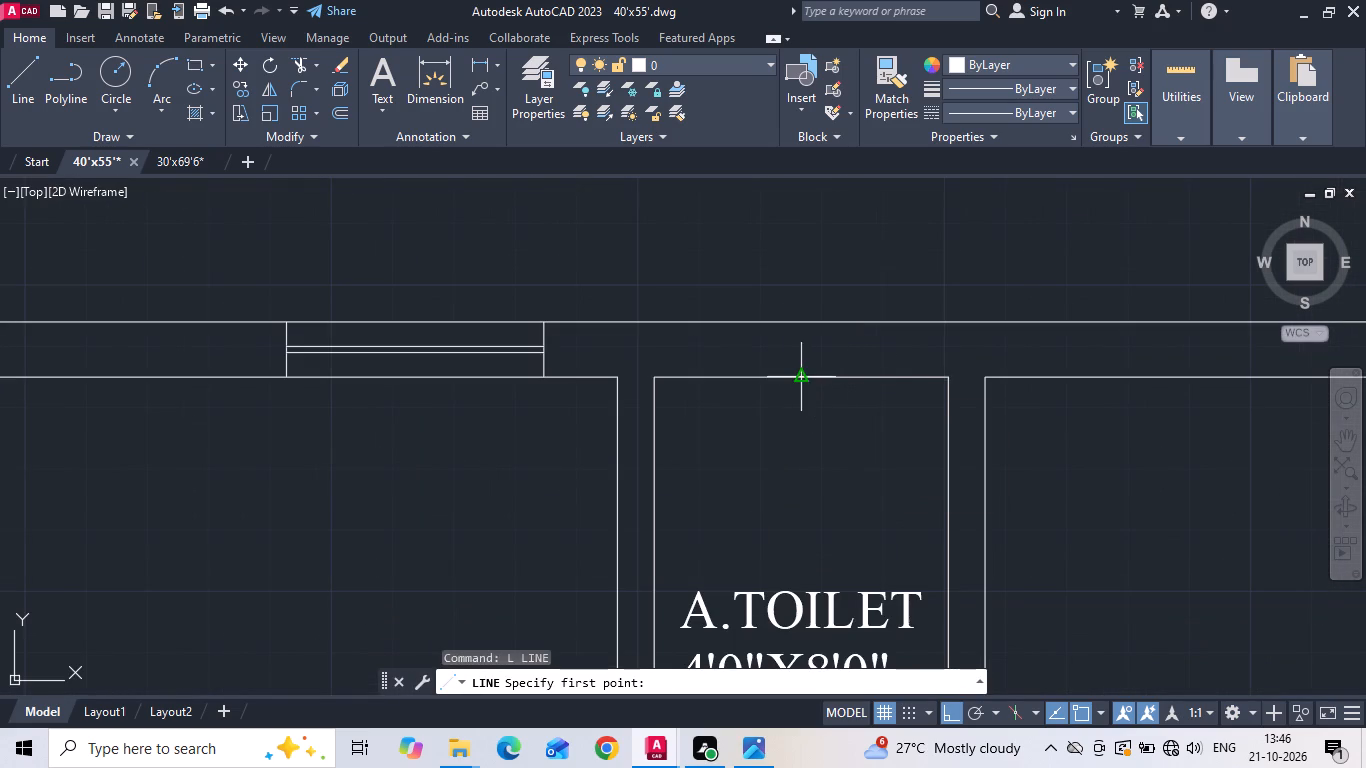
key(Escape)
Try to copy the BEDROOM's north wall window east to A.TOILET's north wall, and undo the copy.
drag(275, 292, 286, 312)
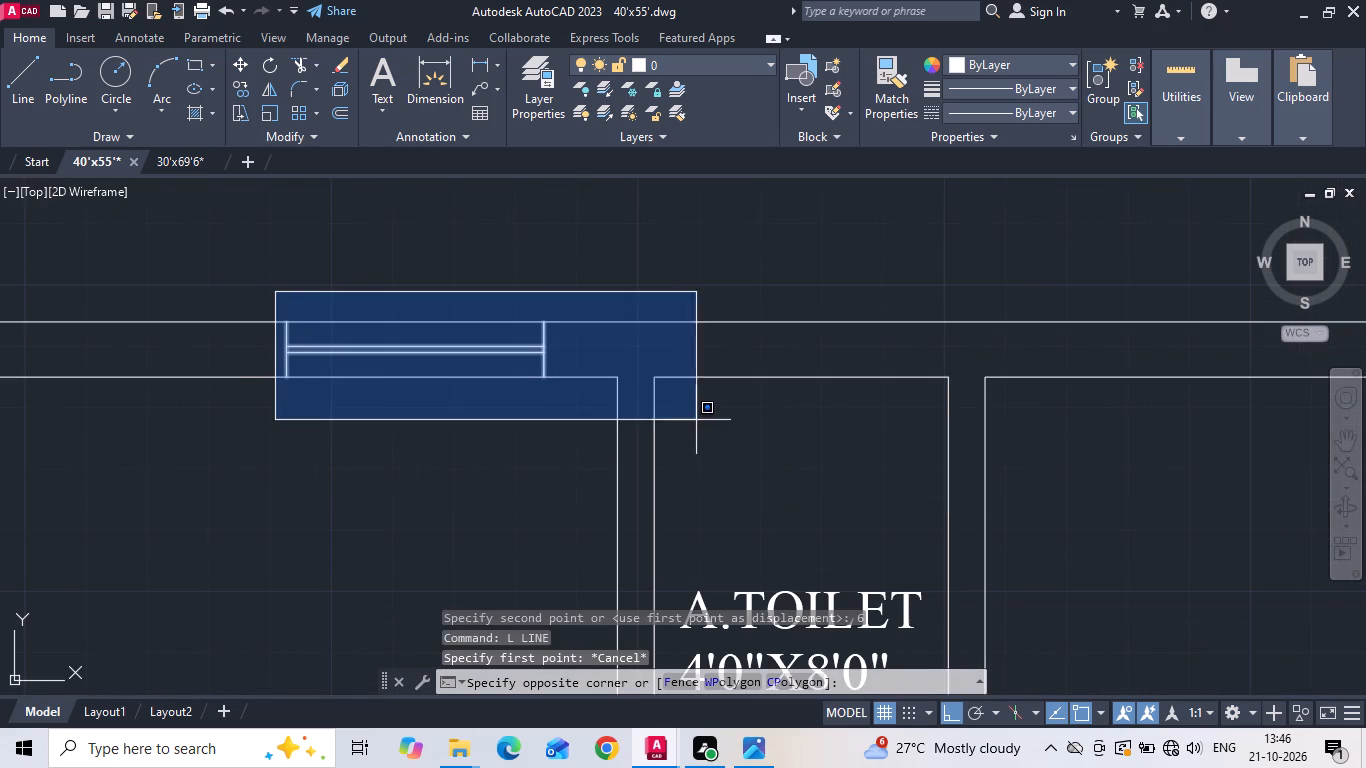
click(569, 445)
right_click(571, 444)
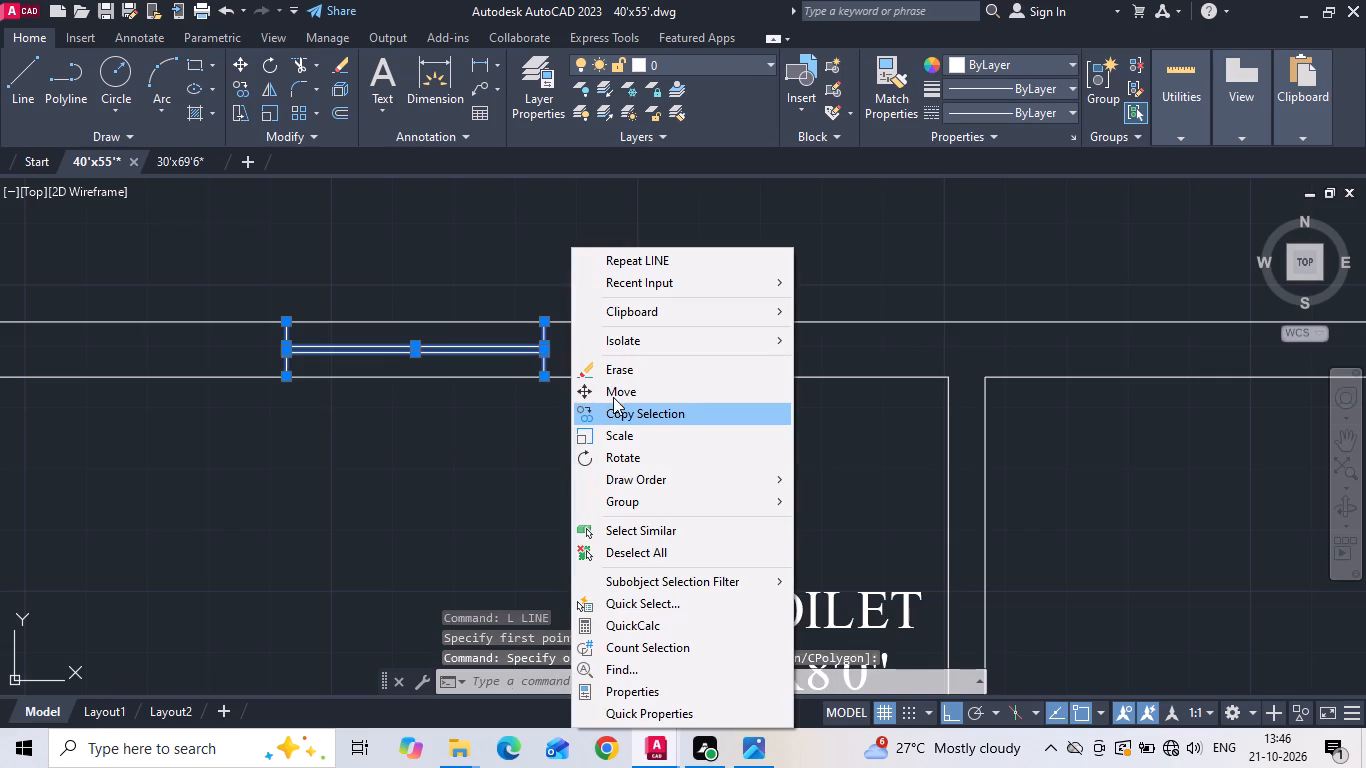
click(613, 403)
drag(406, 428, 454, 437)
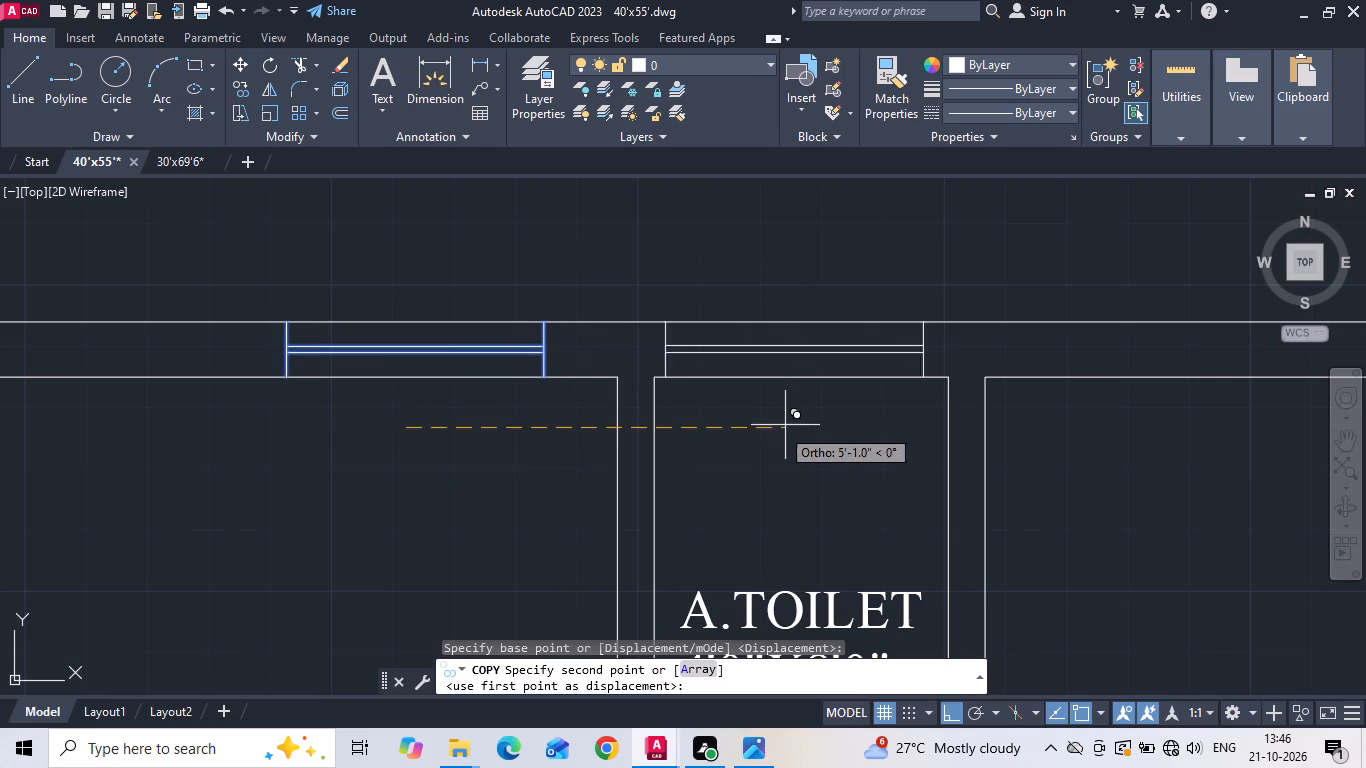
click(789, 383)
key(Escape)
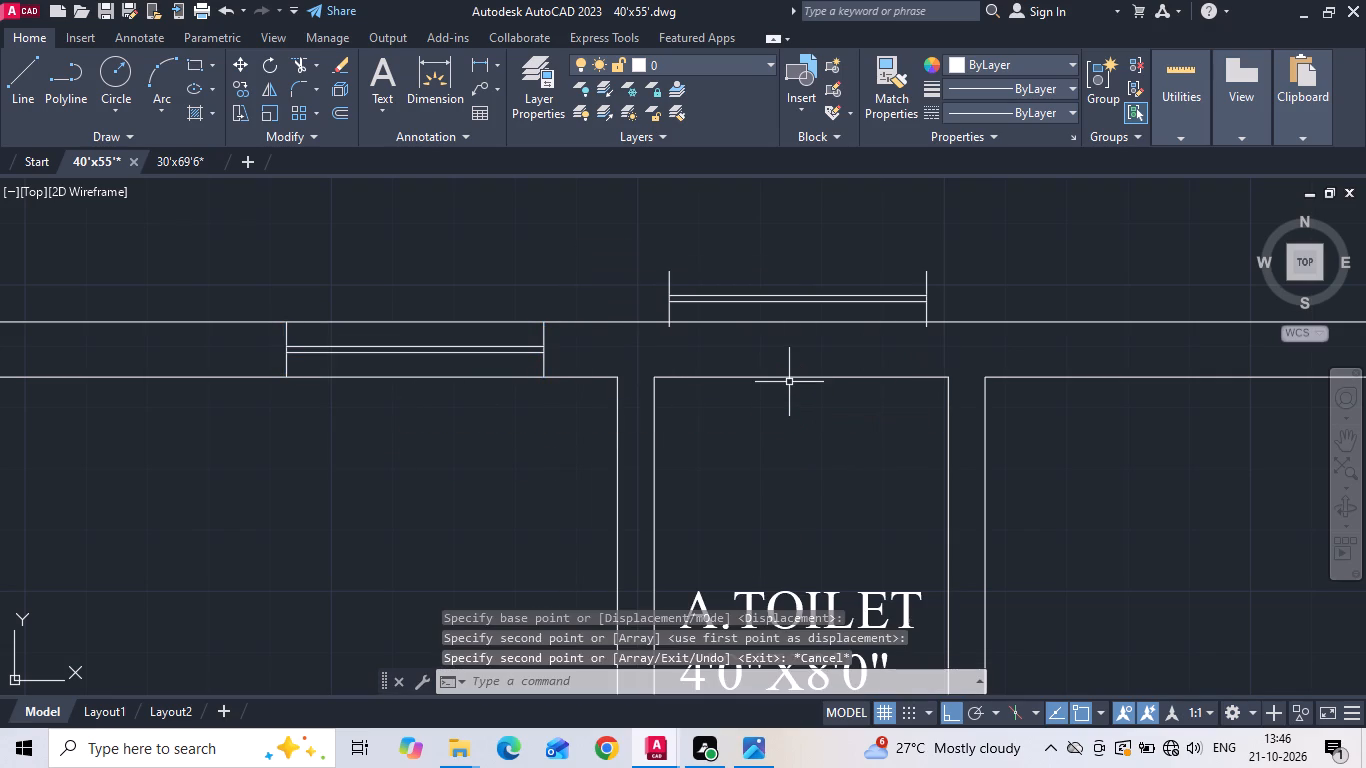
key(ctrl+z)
Copy the BEDROOM's north wall window about 5'-2.6" east into A.TOILET's north wall.
drag(250, 291, 281, 331)
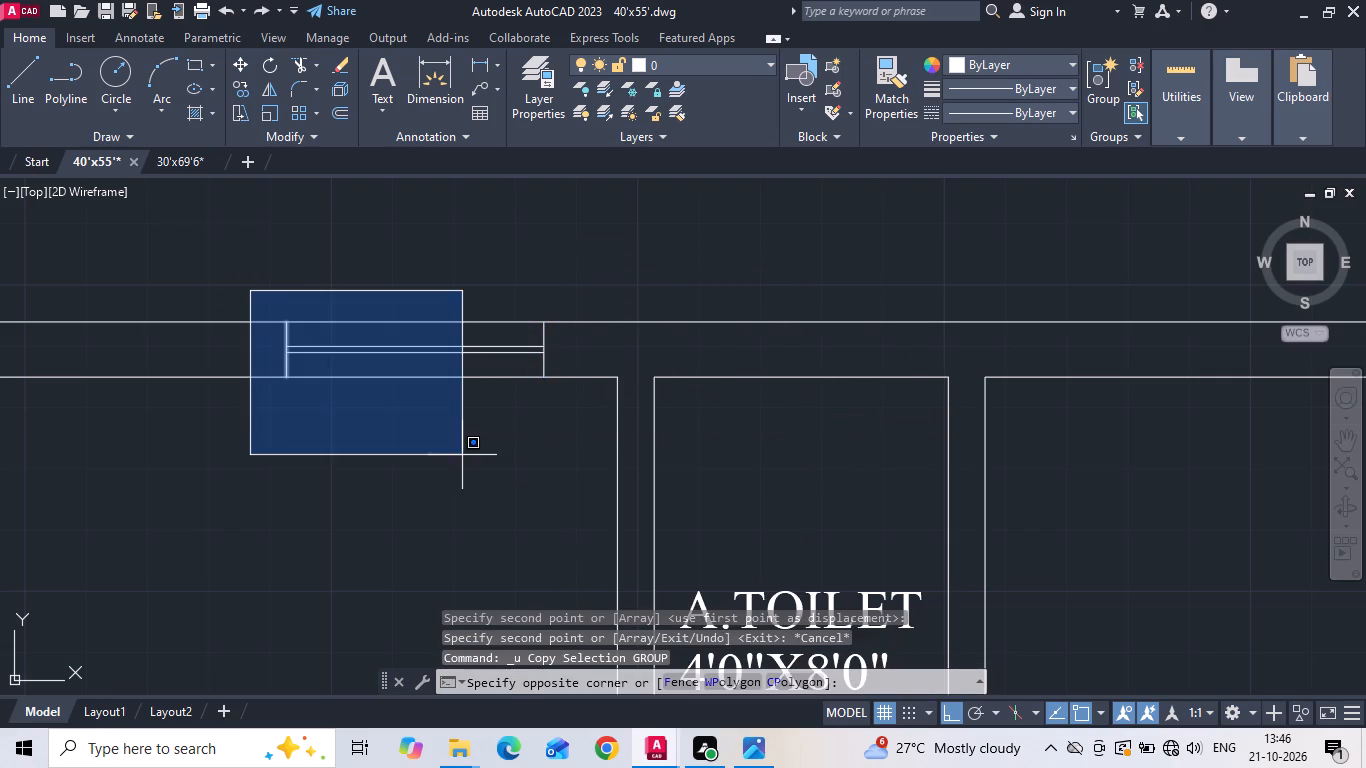
click(566, 457)
right_click(567, 456)
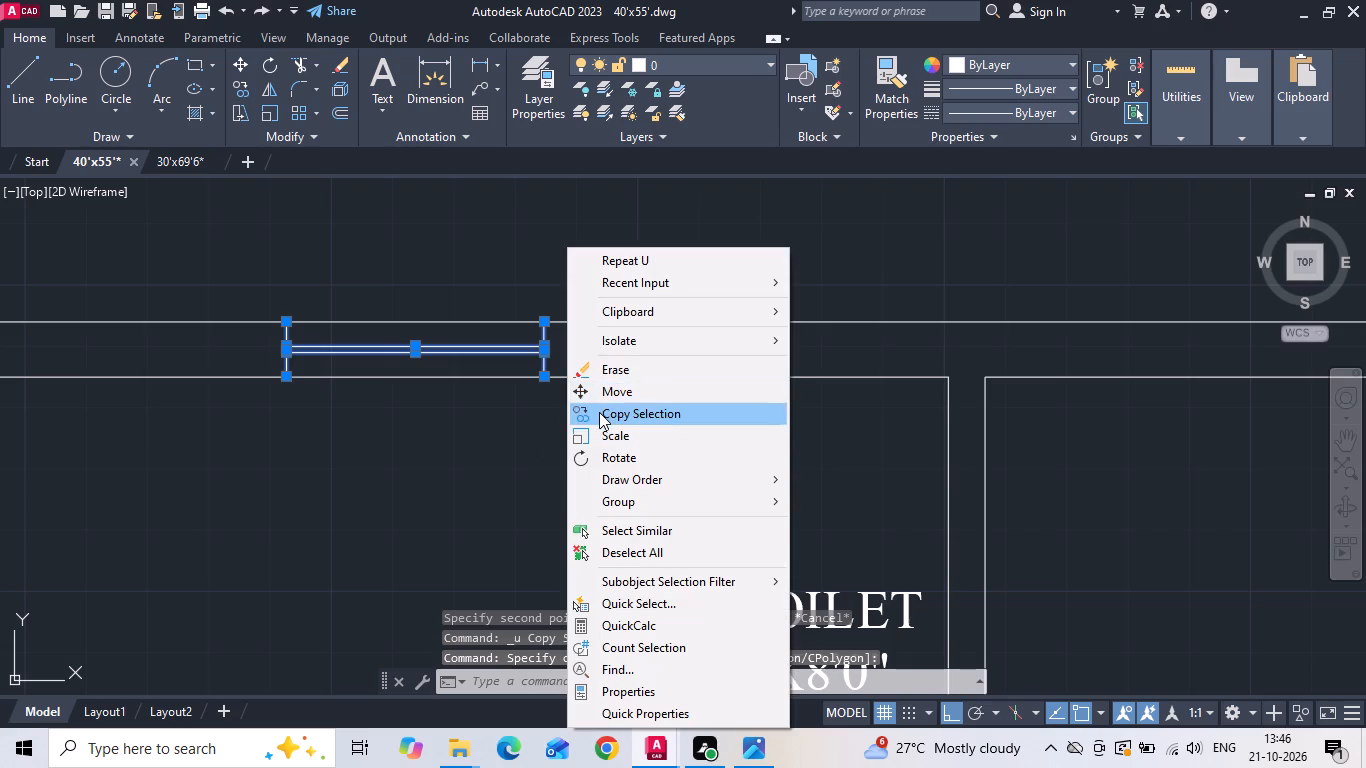
click(599, 412)
drag(402, 417, 430, 421)
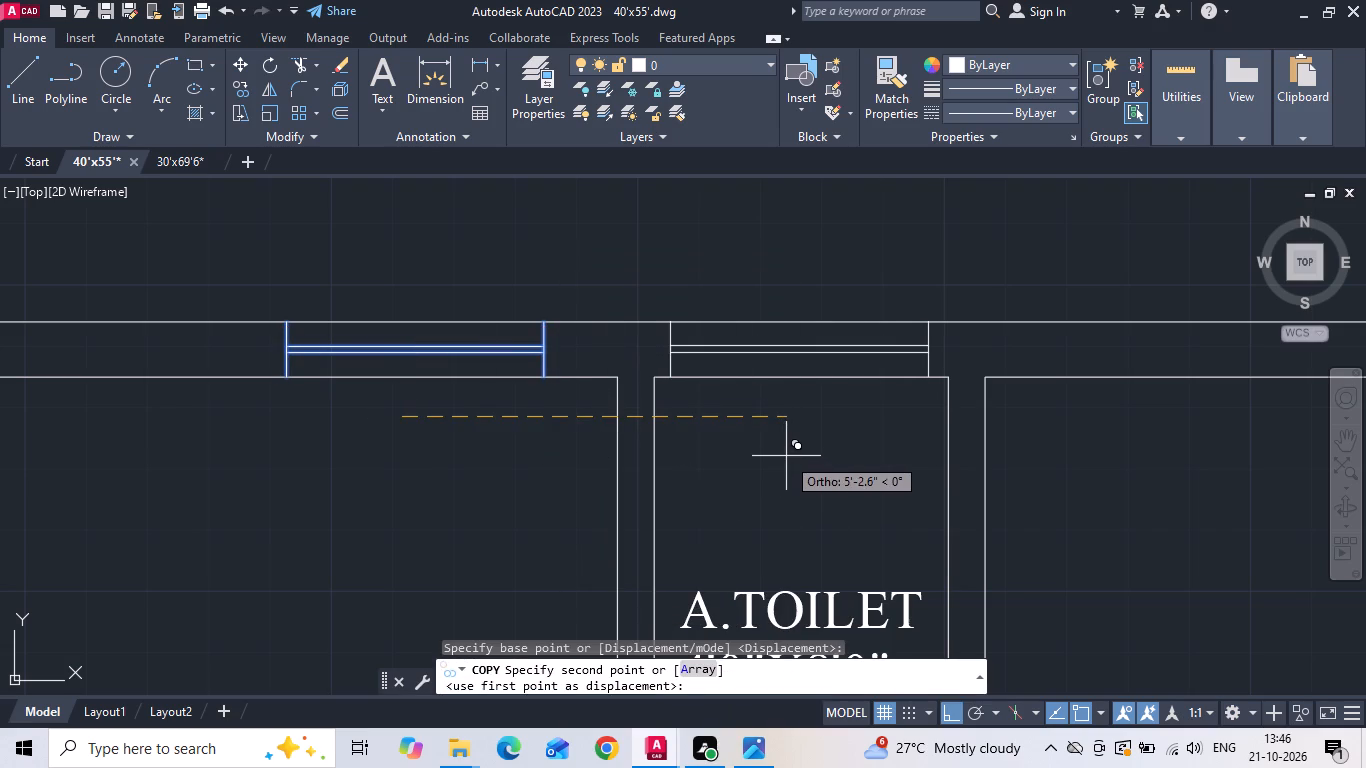
click(786, 455)
key(Escape)
Draw a vertical centre line from the midpoint of A.TOILET's inner north wall face up past the outer wall face.
scroll(728, 377, up, 1)
key(l)
key(space)
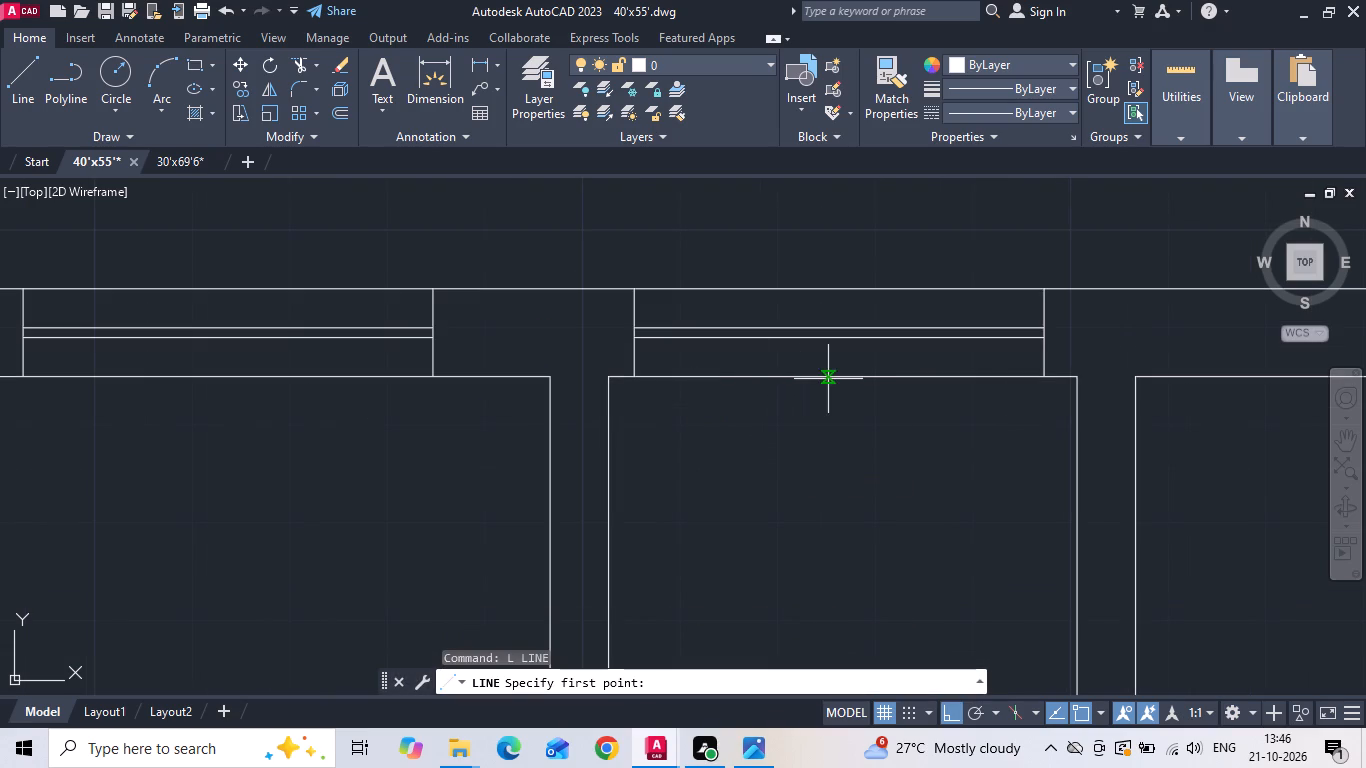
click(843, 373)
click(843, 261)
key(Escape)
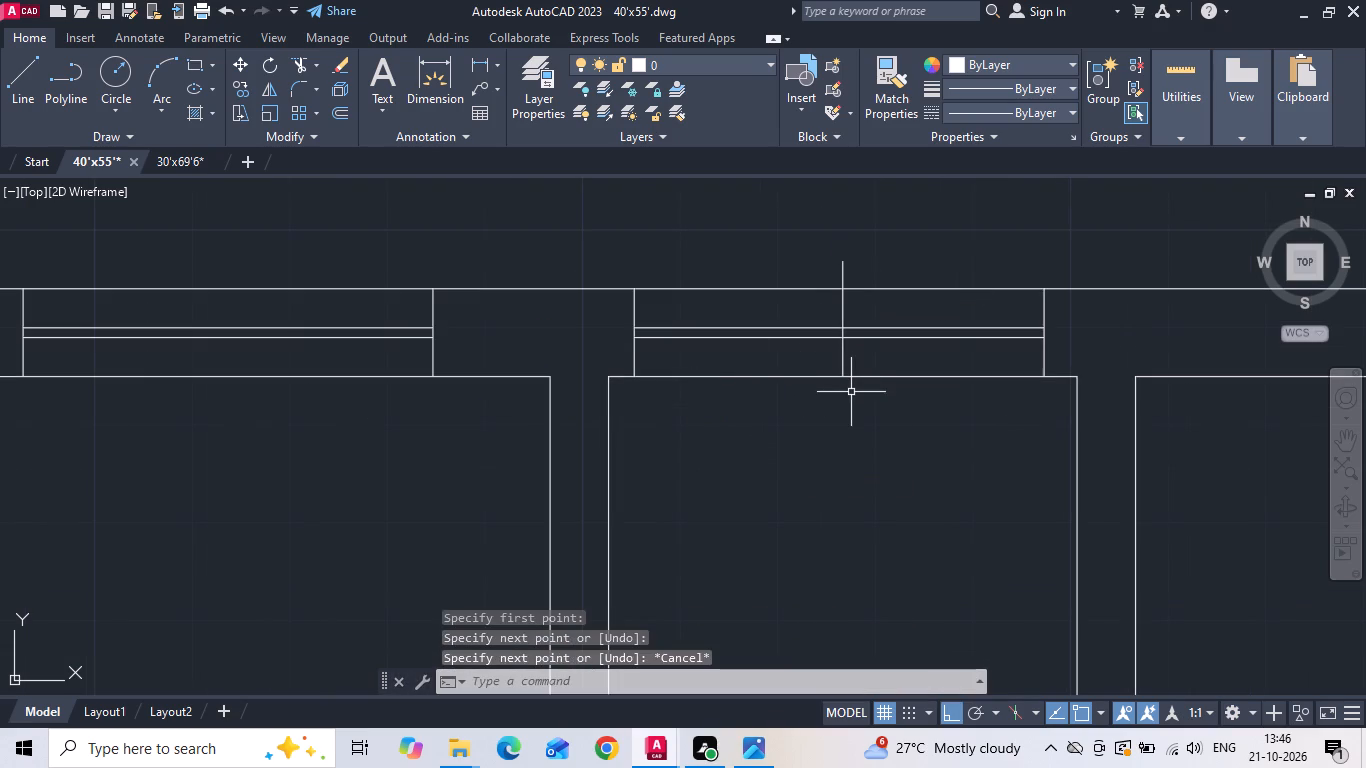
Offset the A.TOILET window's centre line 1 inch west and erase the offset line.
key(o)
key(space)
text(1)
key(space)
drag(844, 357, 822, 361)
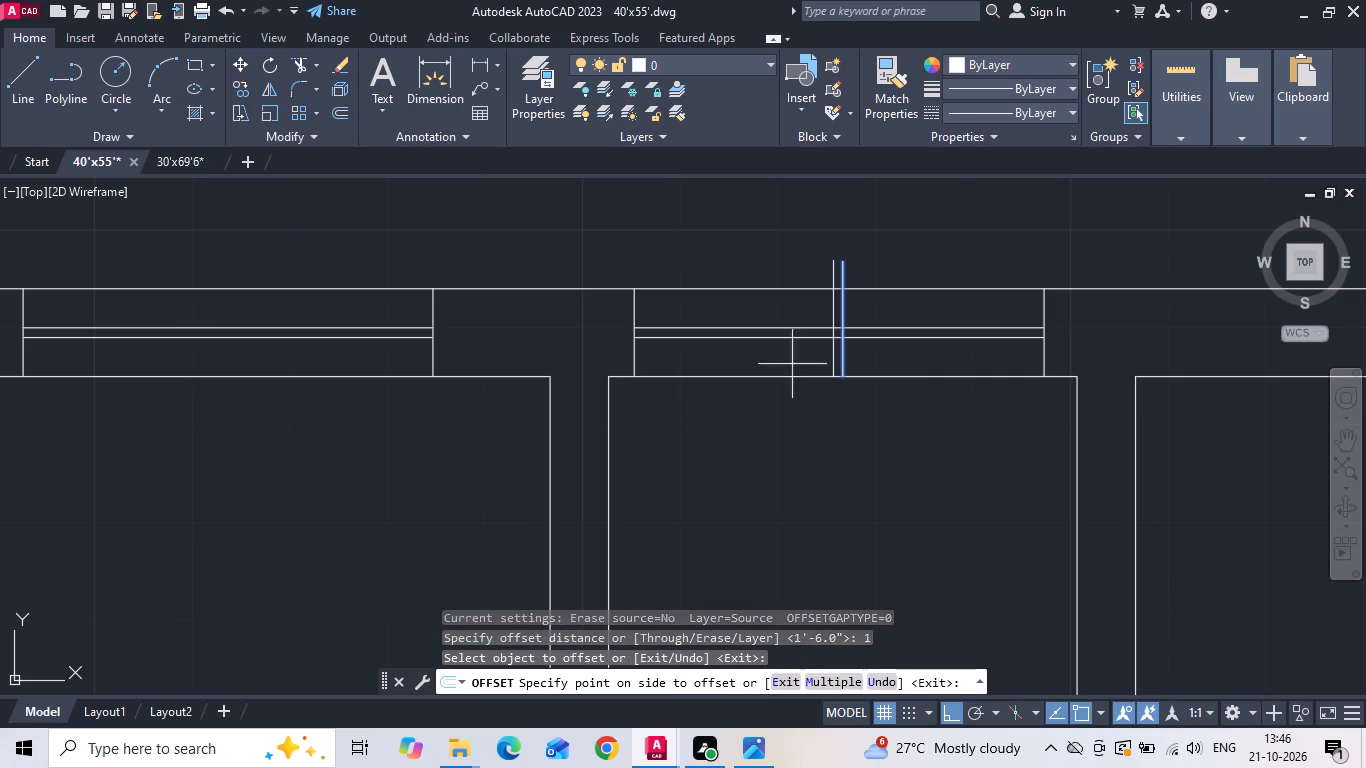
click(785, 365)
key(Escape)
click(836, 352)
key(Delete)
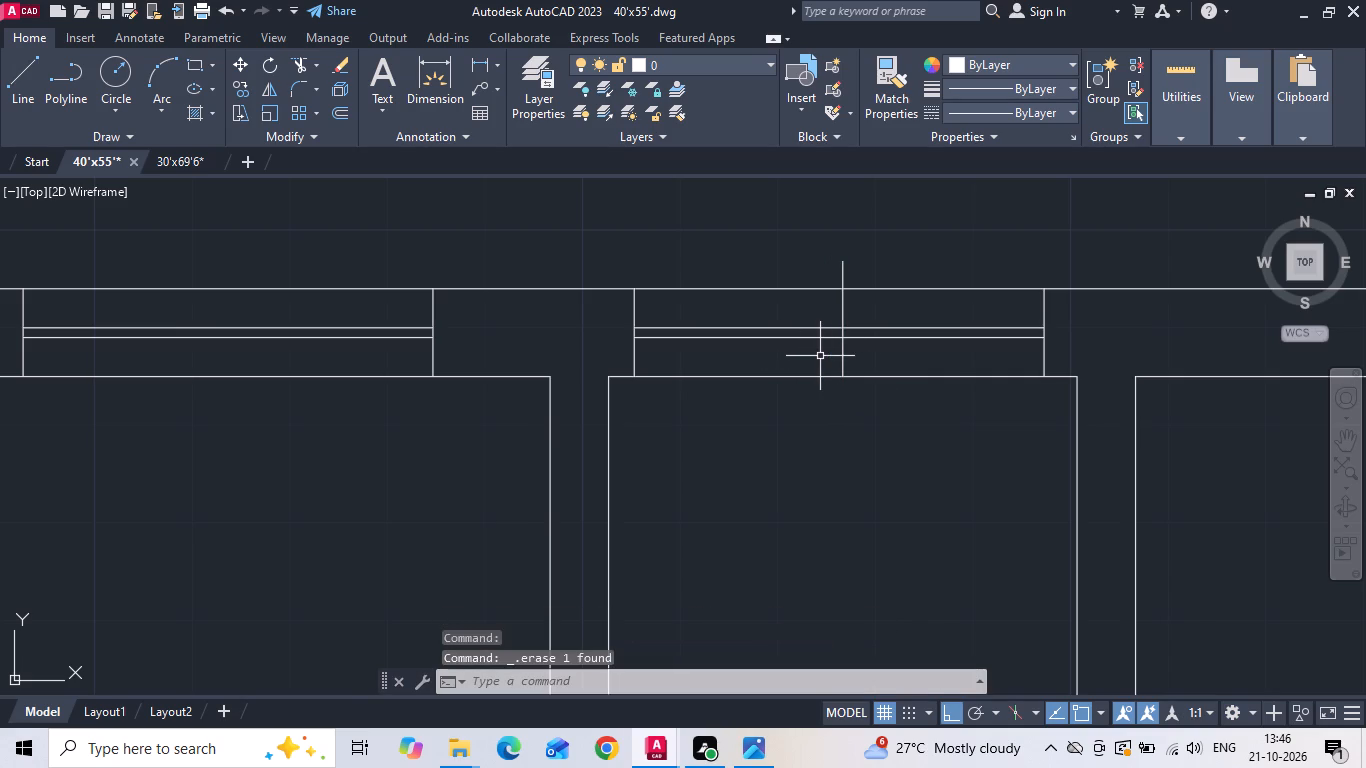
Offset the A.TOILET window's centre line 12 inches to both the west and east.
text(O)
key(space)
text(12)
key(space)
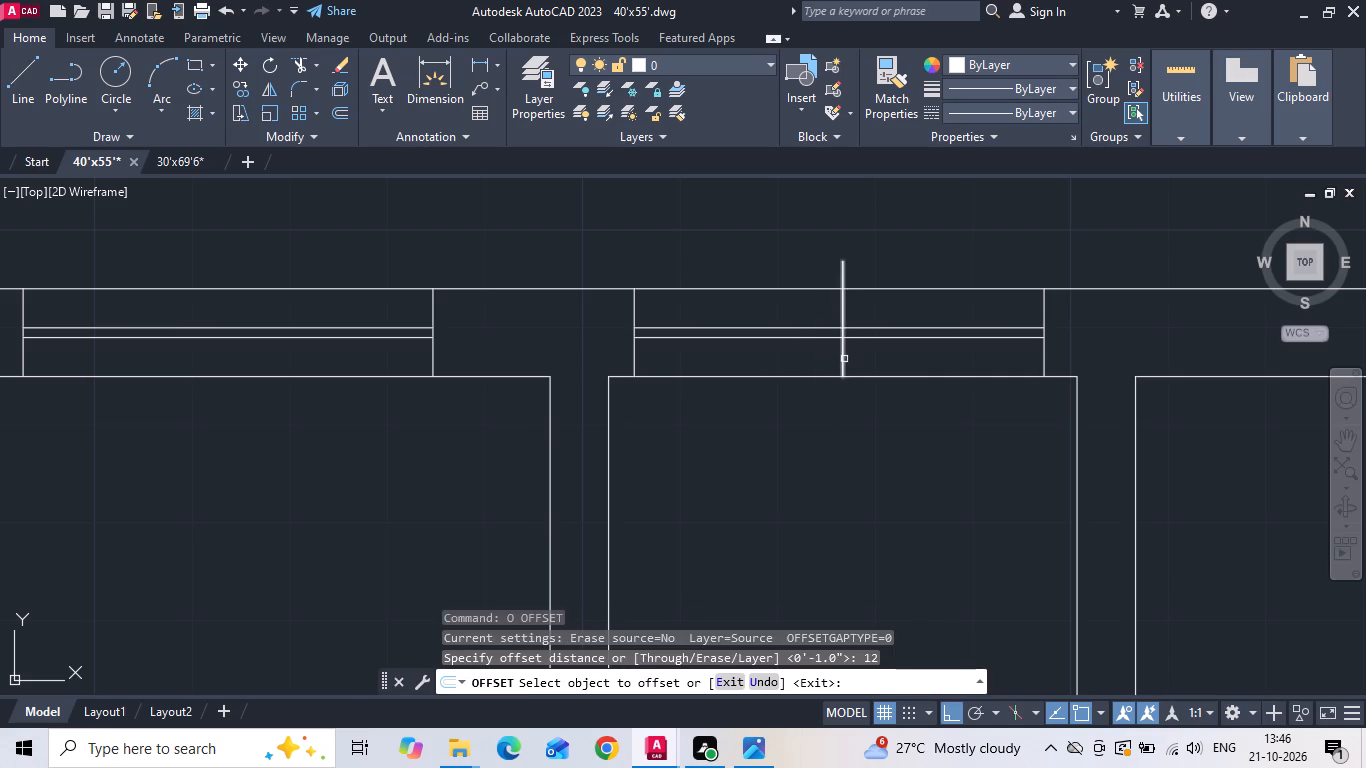
drag(844, 359, 803, 363)
click(738, 373)
drag(841, 359, 863, 361)
click(943, 364)
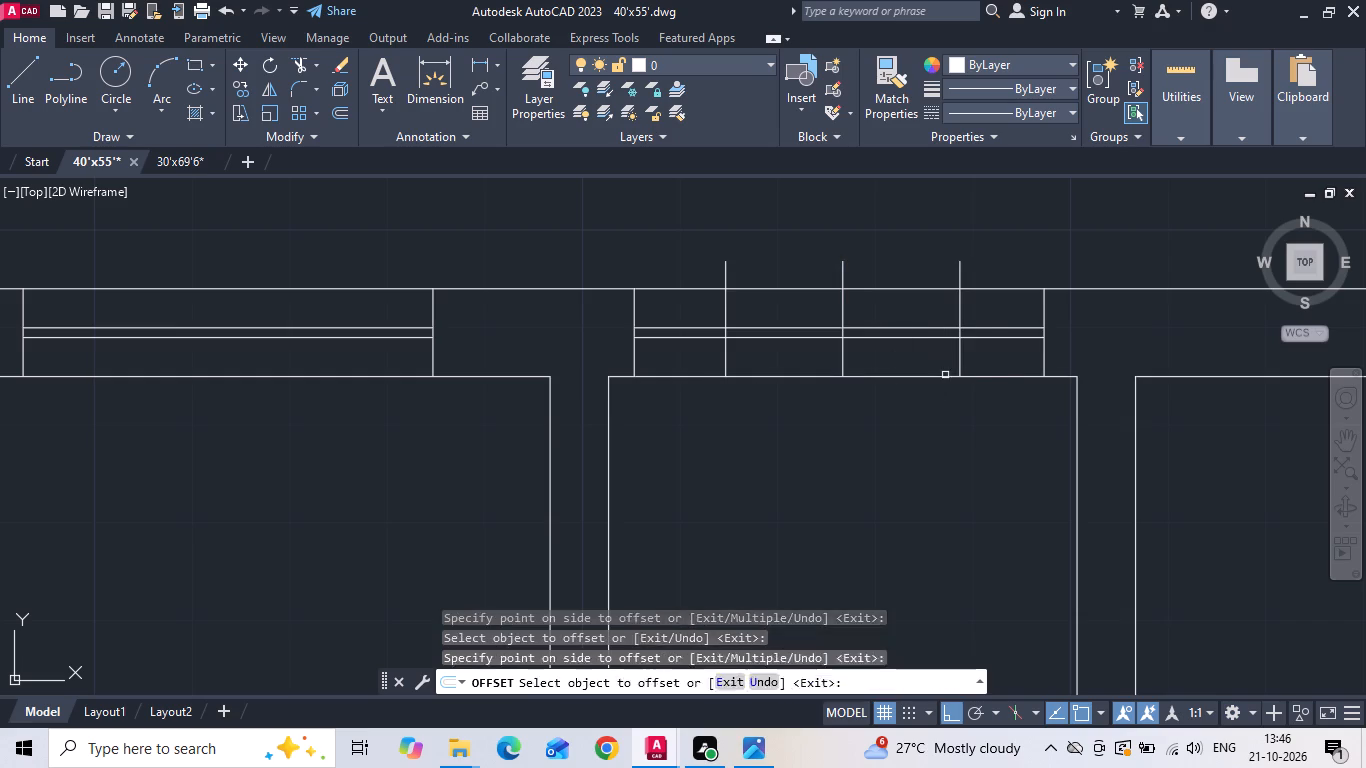
key(Escape)
Trim the A.TOILET window to the two offset lines, removing the line ends above the wall and the excess window parts.
key(t)
key(r)
key(space)
click(668, 278)
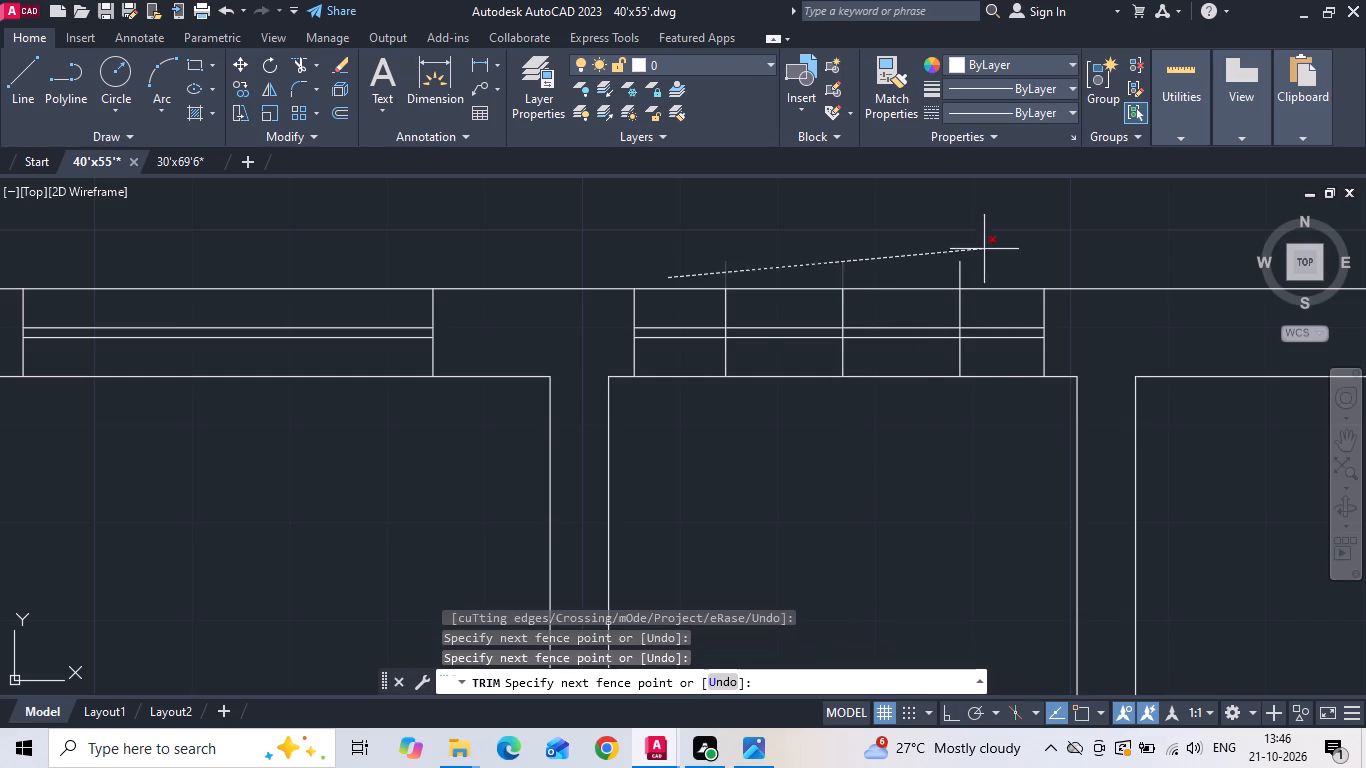
click(1049, 269)
drag(1068, 305, 1053, 311)
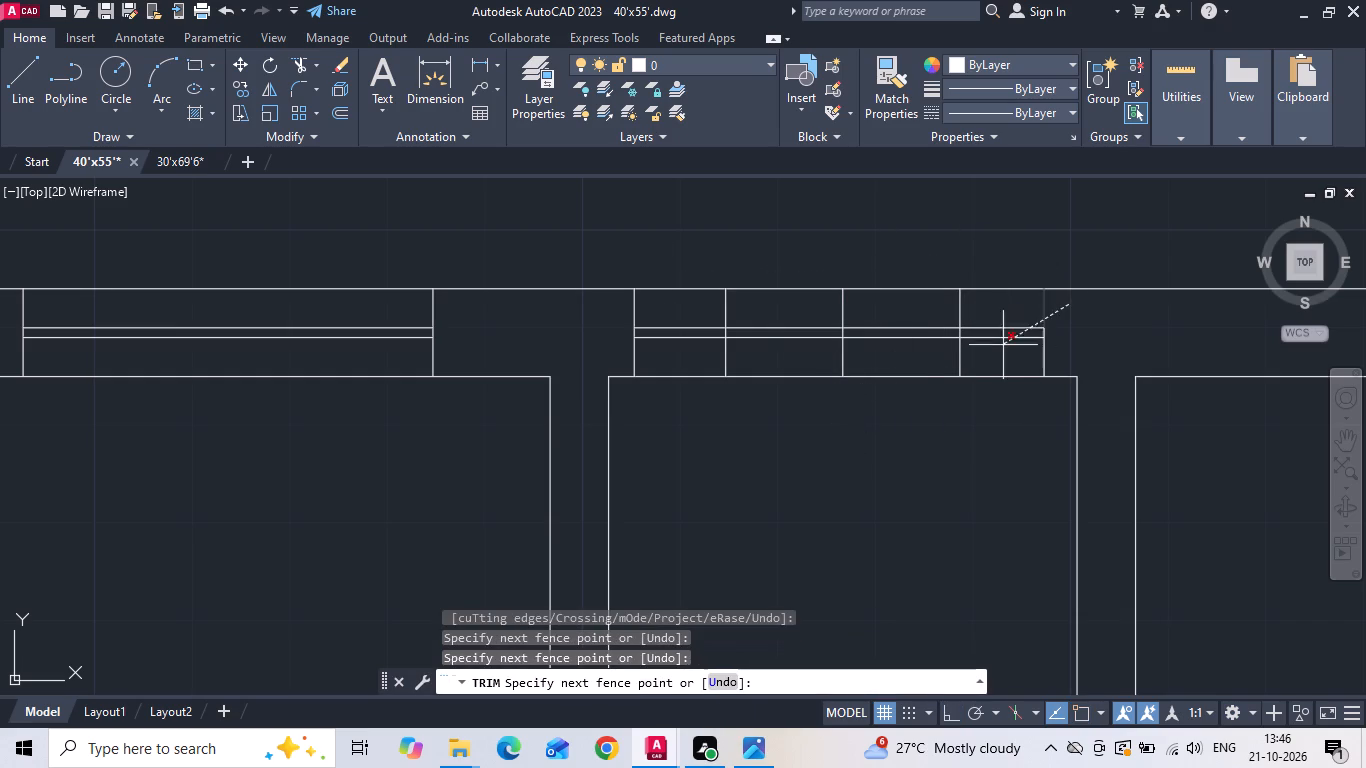
click(1002, 354)
click(1047, 359)
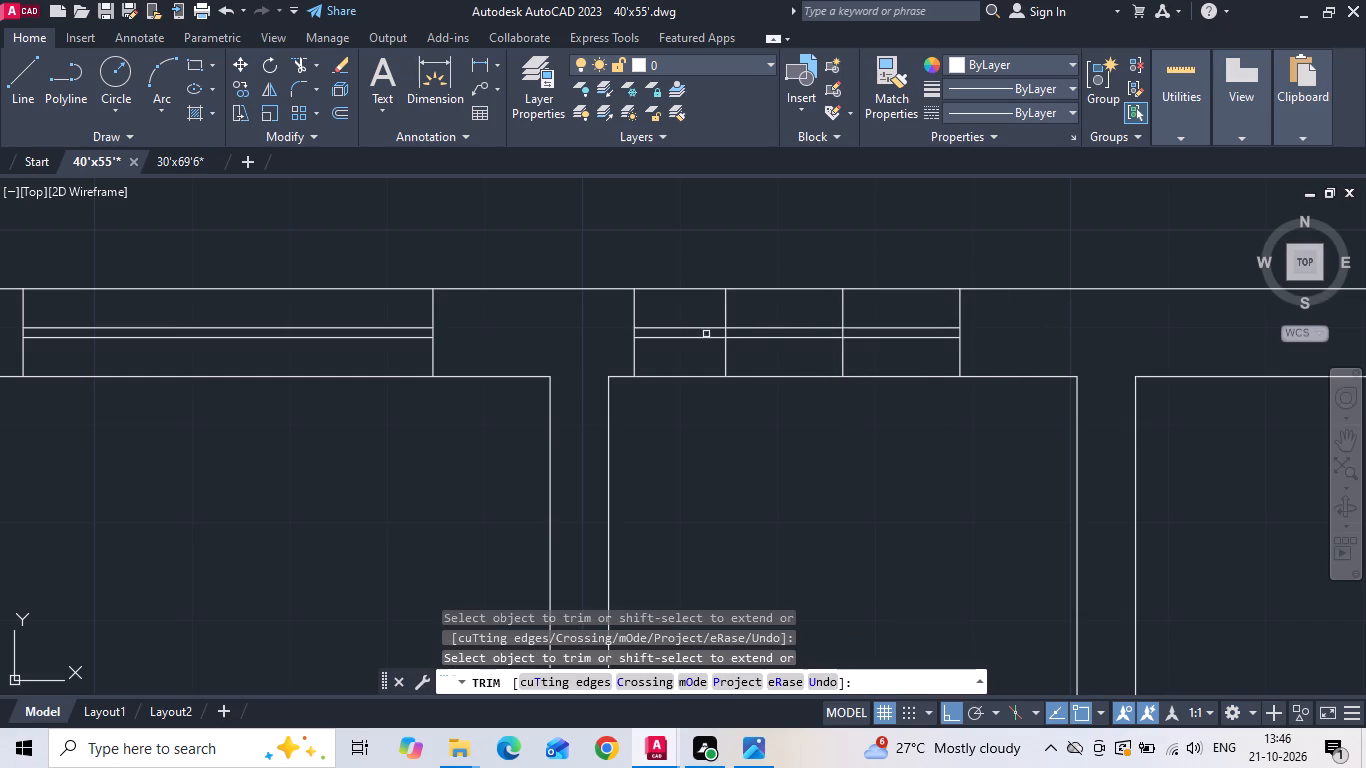
drag(693, 320, 621, 348)
key(Escape)
Erase the centre line from A.TOILET's north wall window.
click(841, 304)
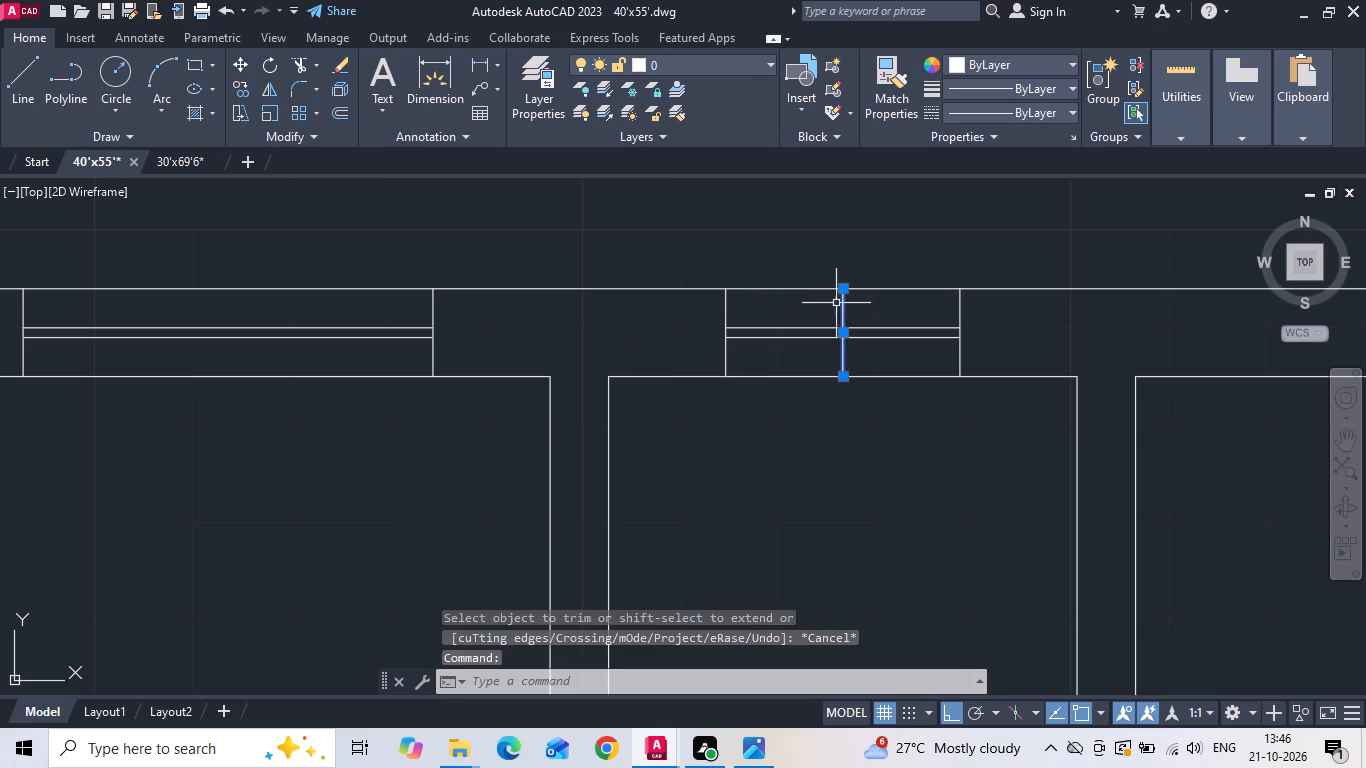
key(Delete)
Offset the KITCHEN's west wall face beside A.TOILET 18 inches east for the working table edge.
scroll(820, 306, down, 5)
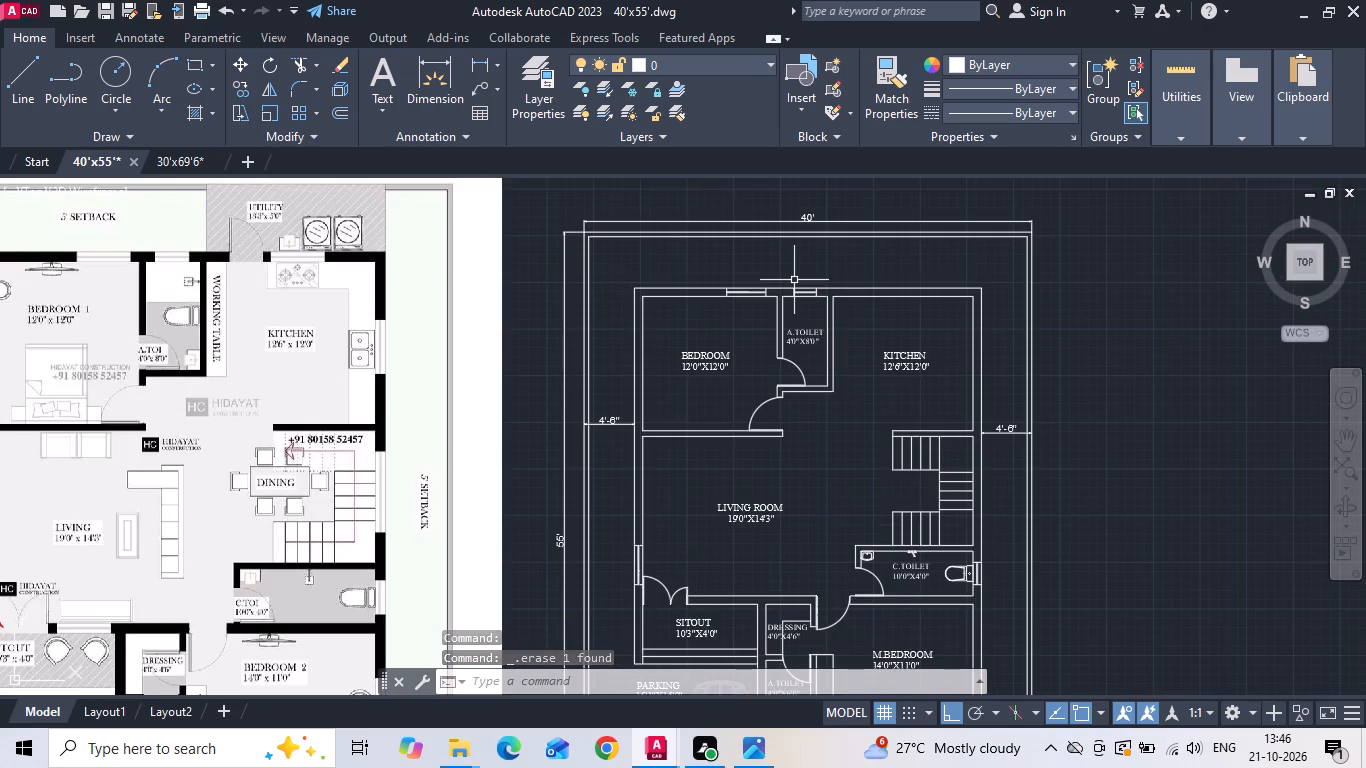
text(O 1)
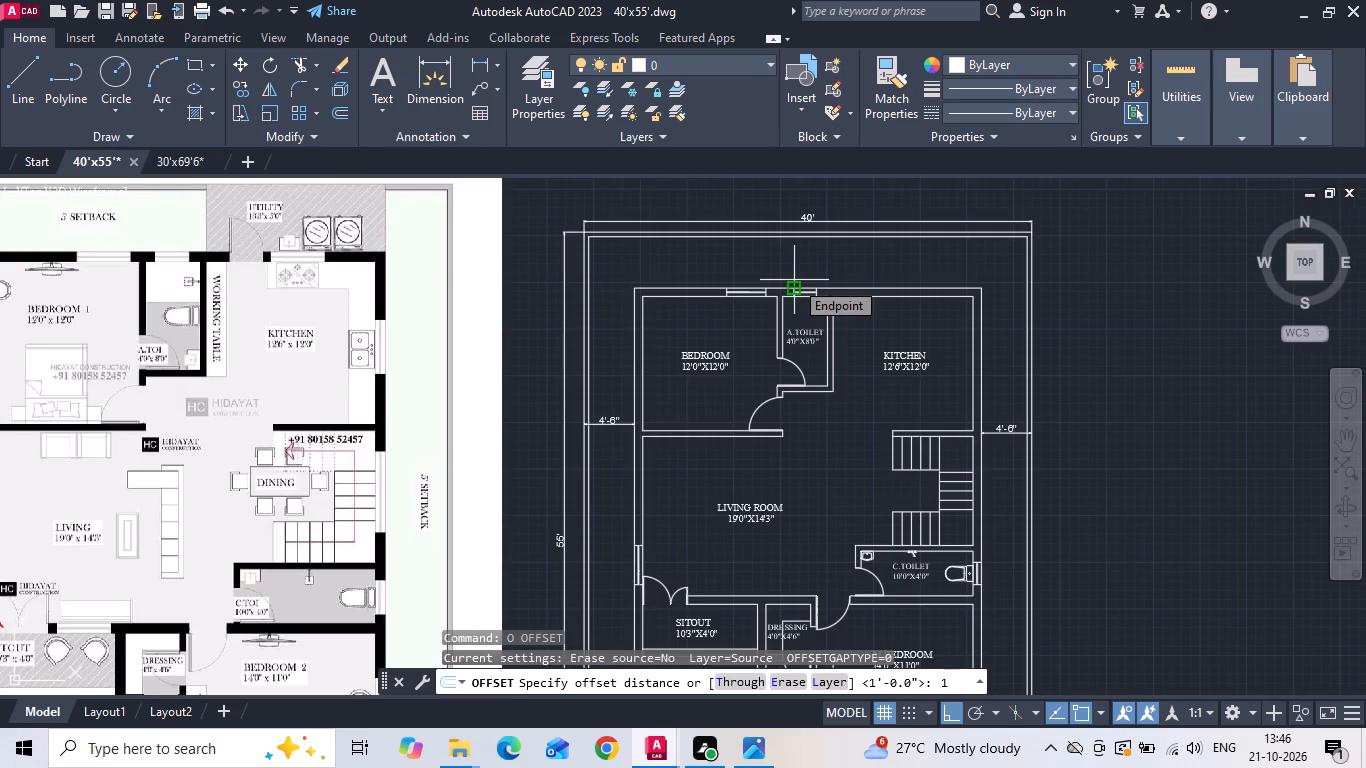
key(8)
key(Return)
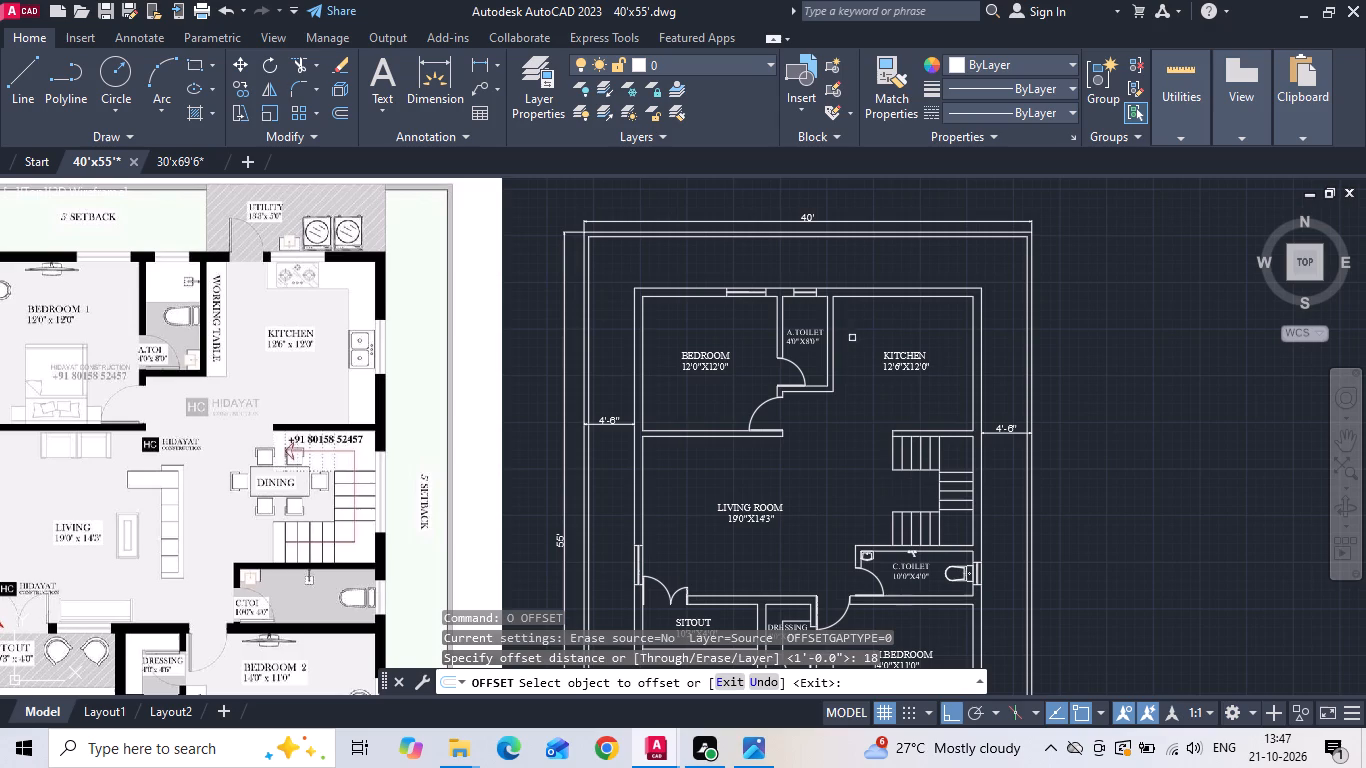
click(834, 345)
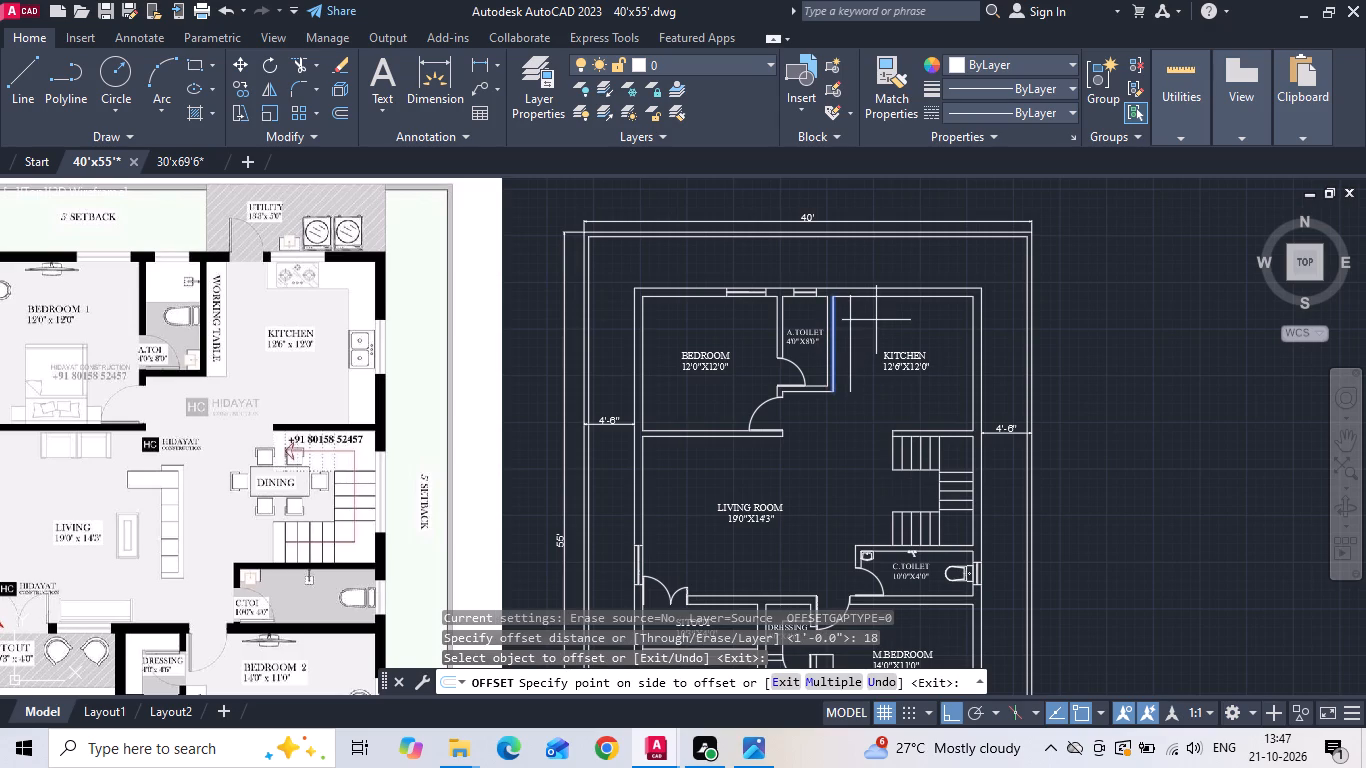
click(878, 319)
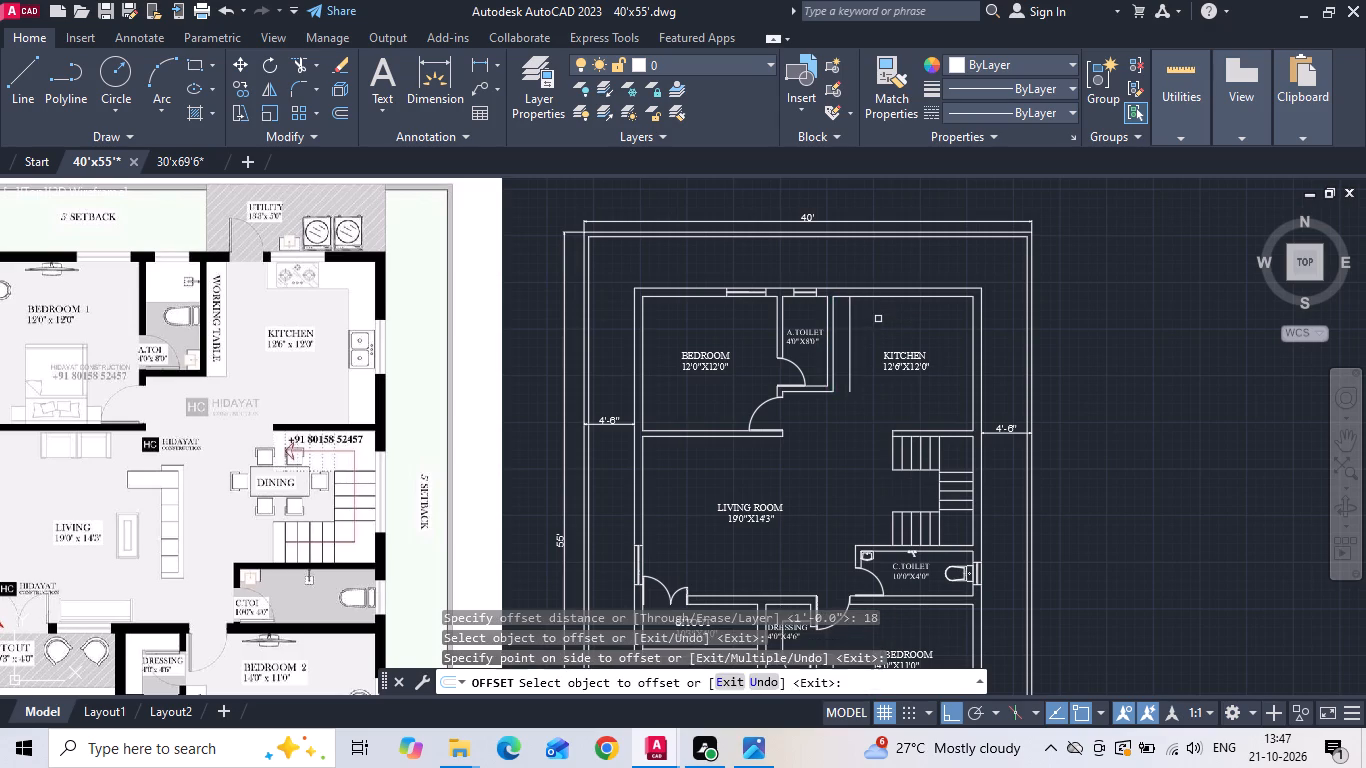
key(Escape)
Extend A.TOILET's south wall line east to the working table edge to close the table's south end.
text(EX)
key(space)
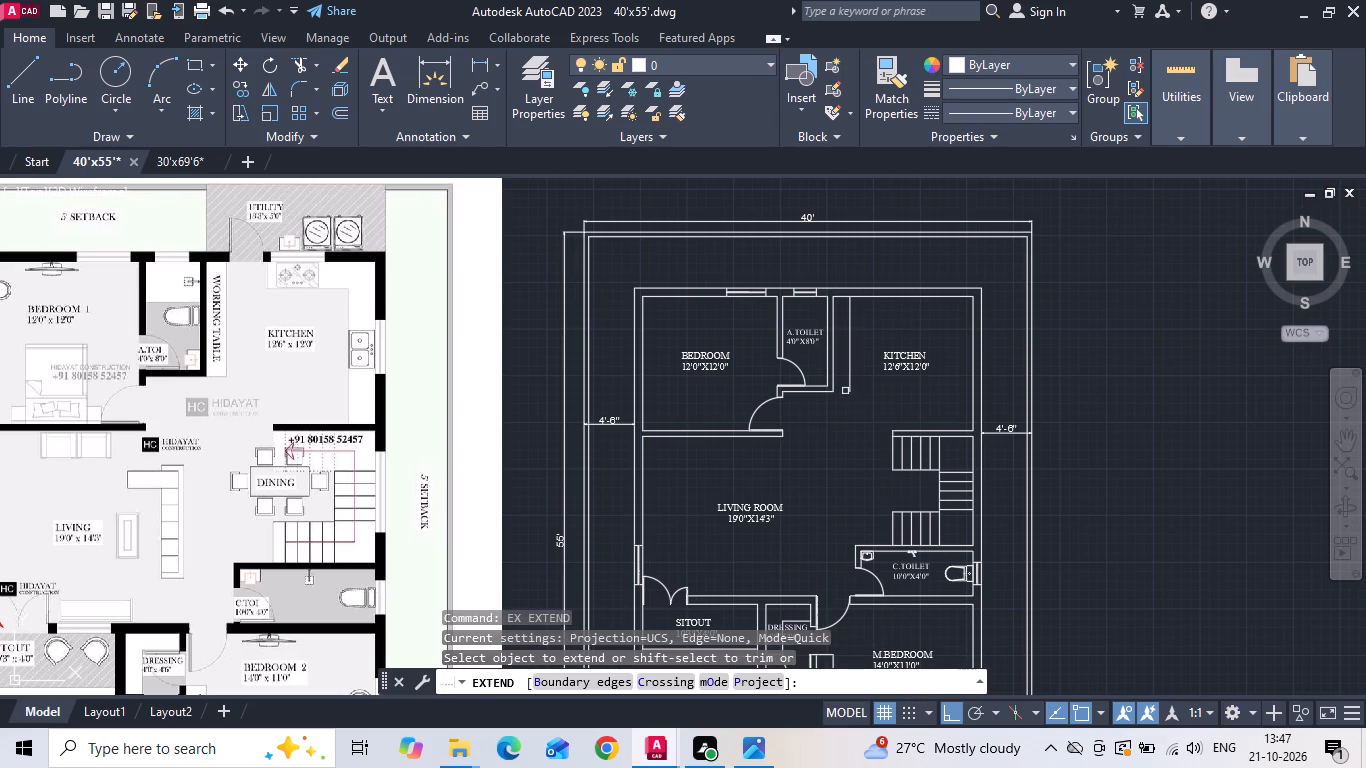
click(827, 393)
key(Escape)
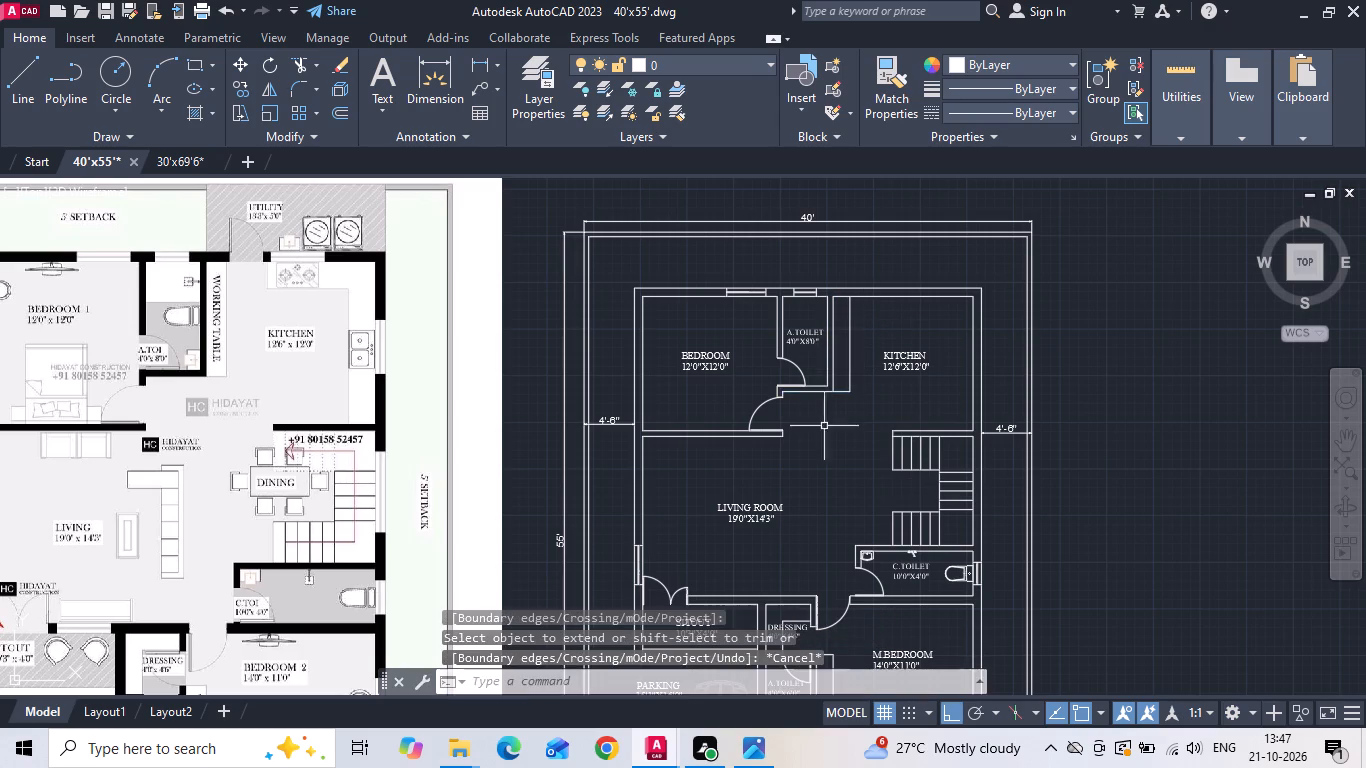
Offset the KITCHEN's inner east wall face 2' west and its inner north wall face 2' south for the counters.
scroll(152, 415, up, 2)
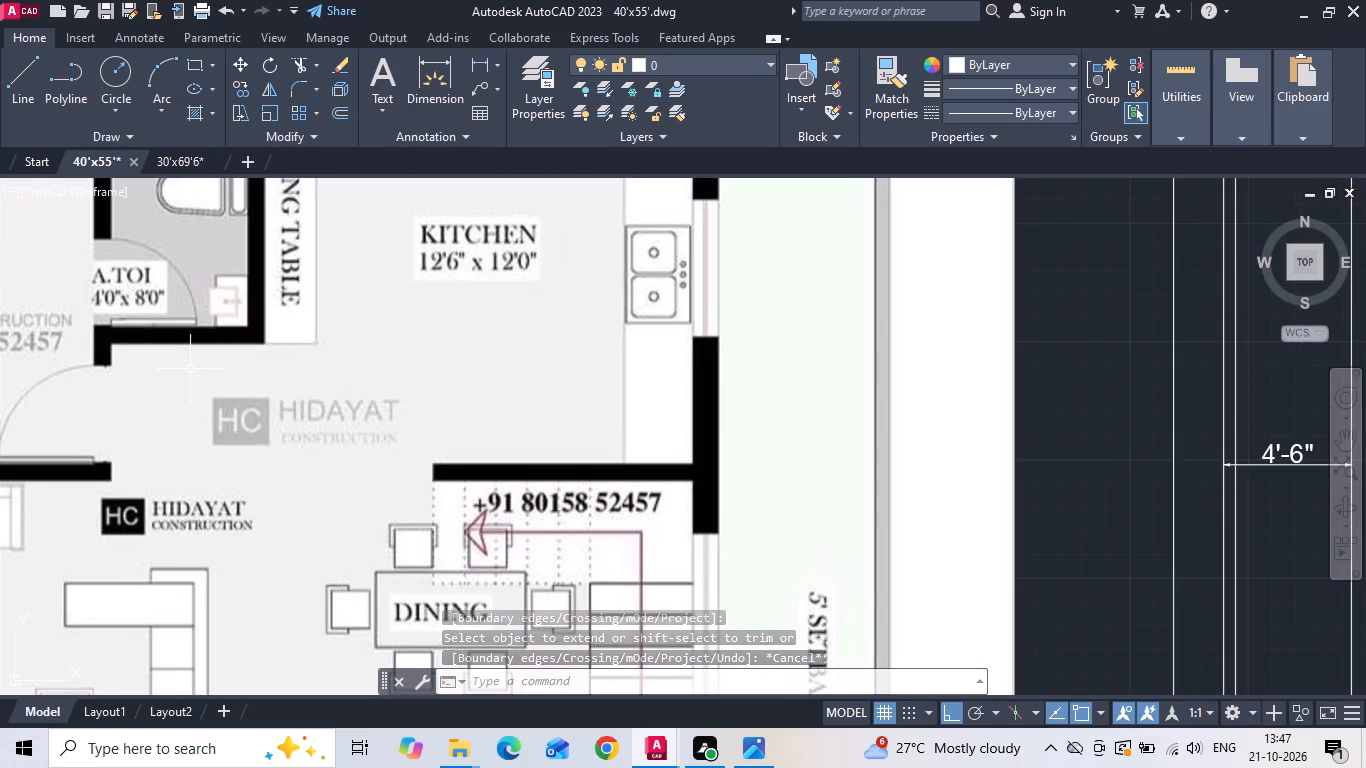
scroll(190, 369, down, 3)
scroll(713, 342, up, 1)
text(O)
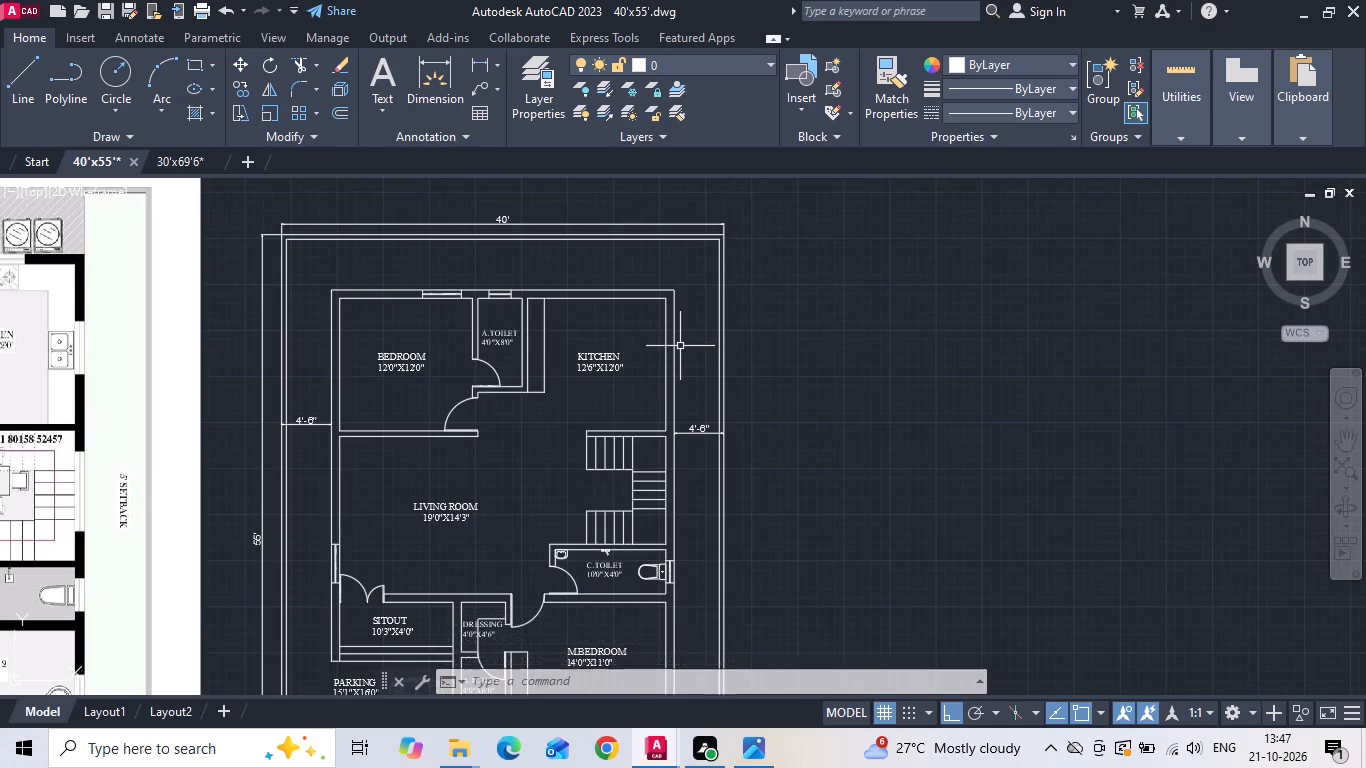
key(space)
text(2')
key(Return)
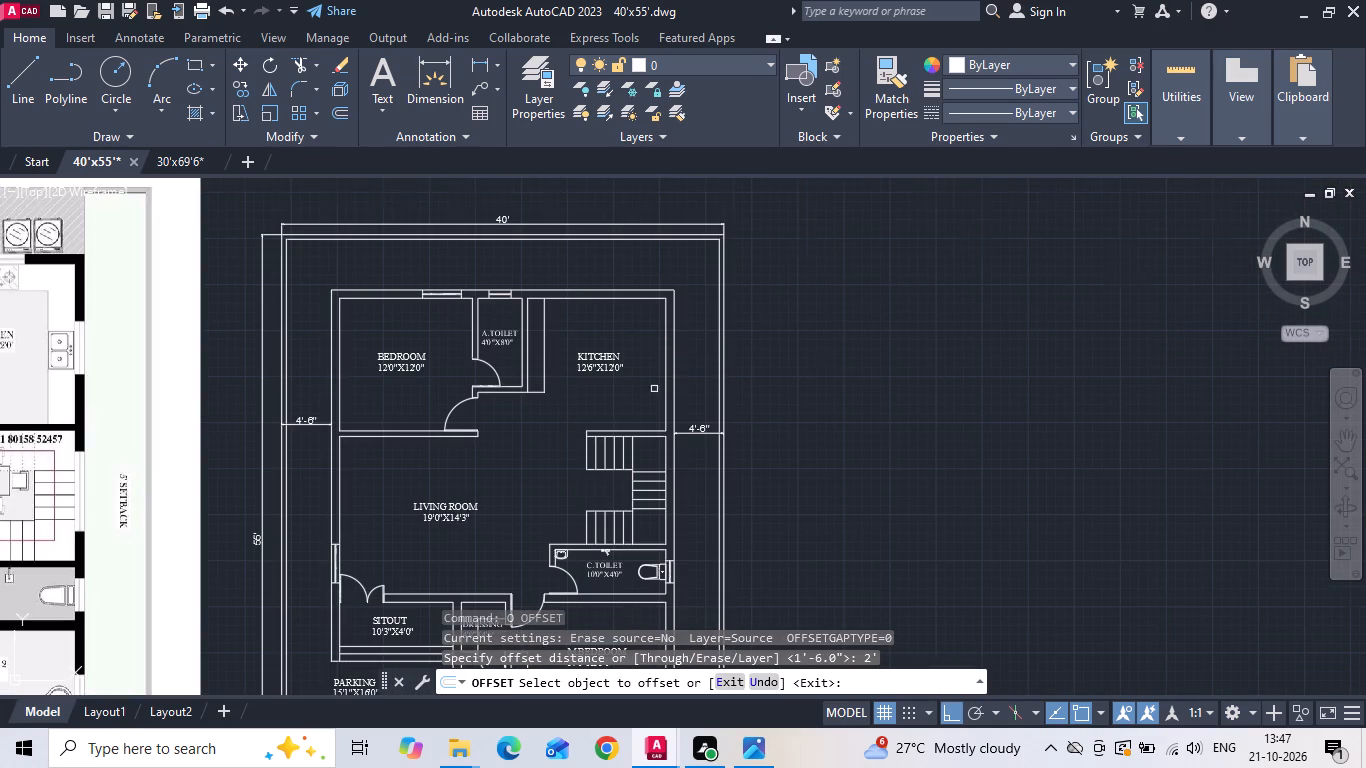
scroll(654, 392, up, 1)
drag(670, 347, 646, 349)
click(640, 345)
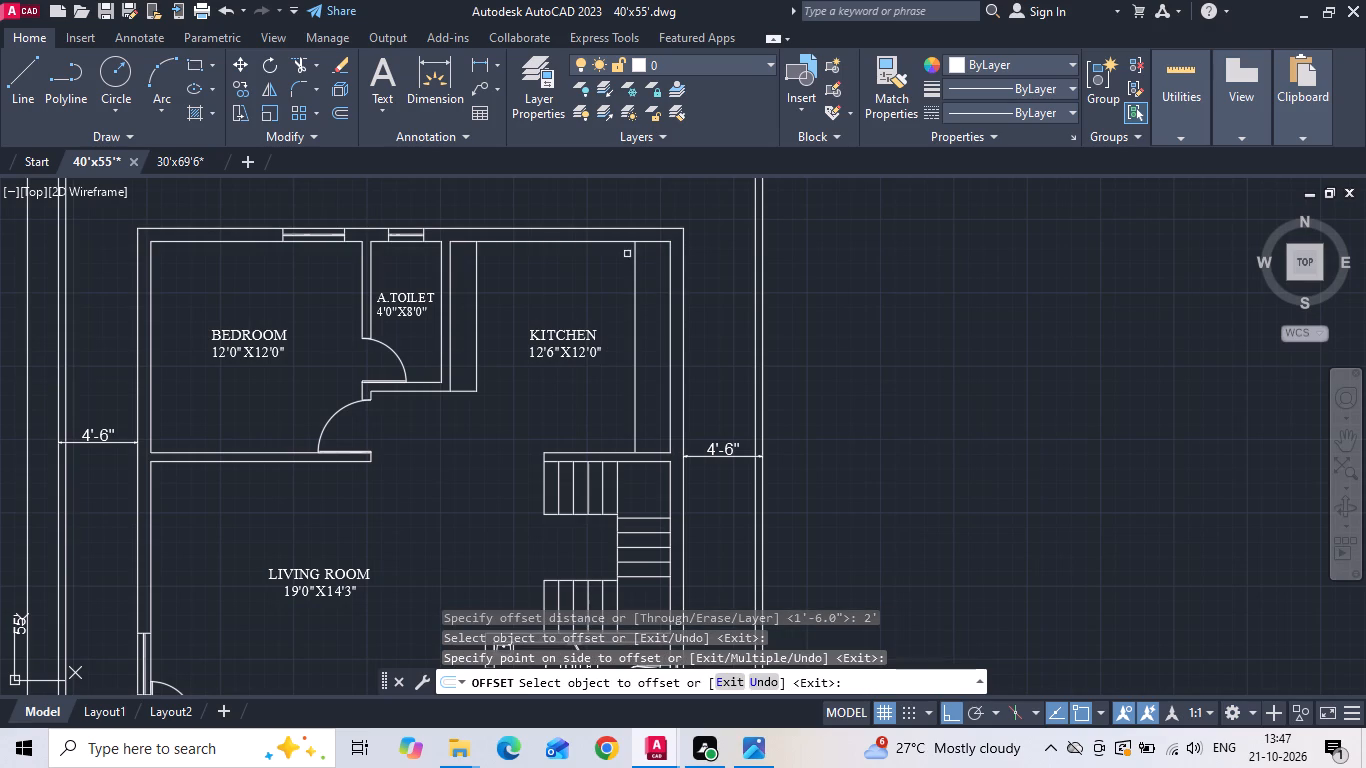
click(623, 243)
click(610, 280)
scroll(679, 309, down, 1)
middle_drag(586, 327, 788, 355)
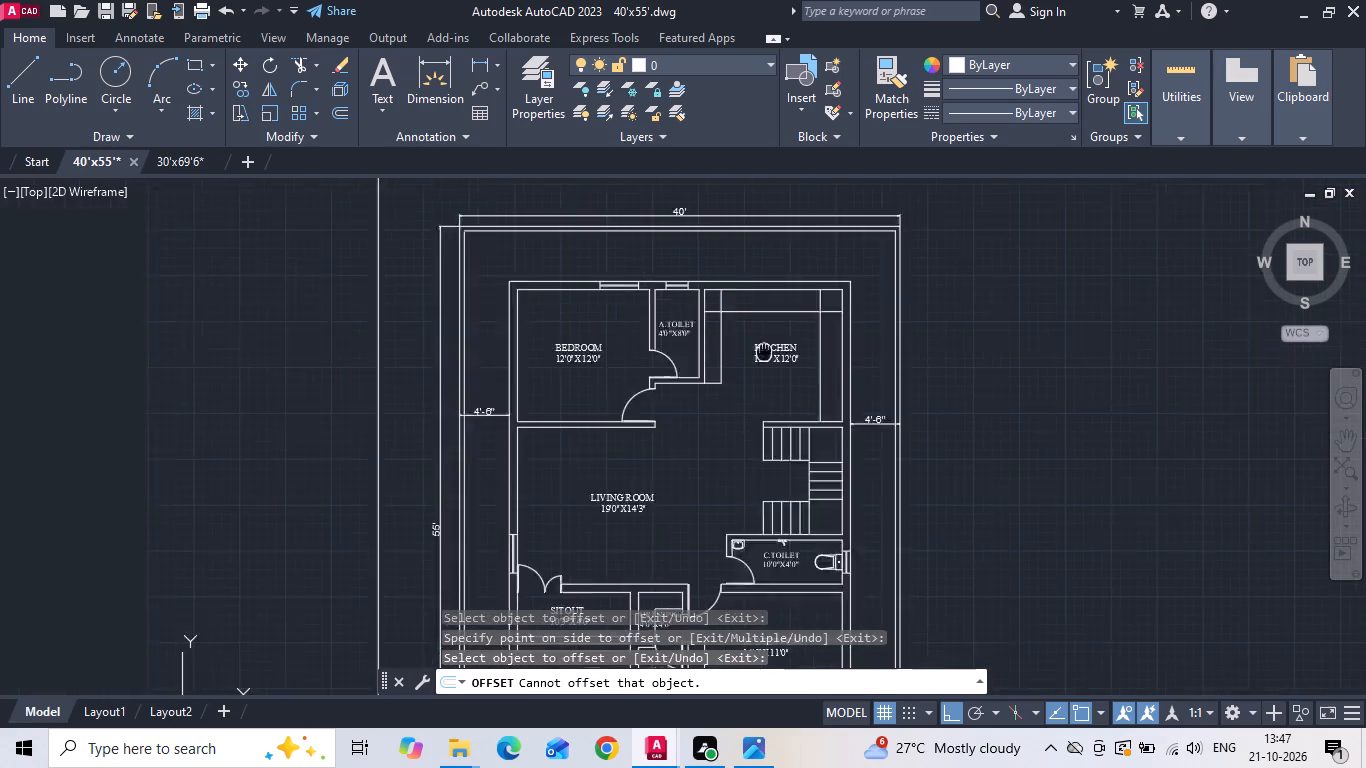
middle_drag(788, 355, 812, 356)
key(Escape)
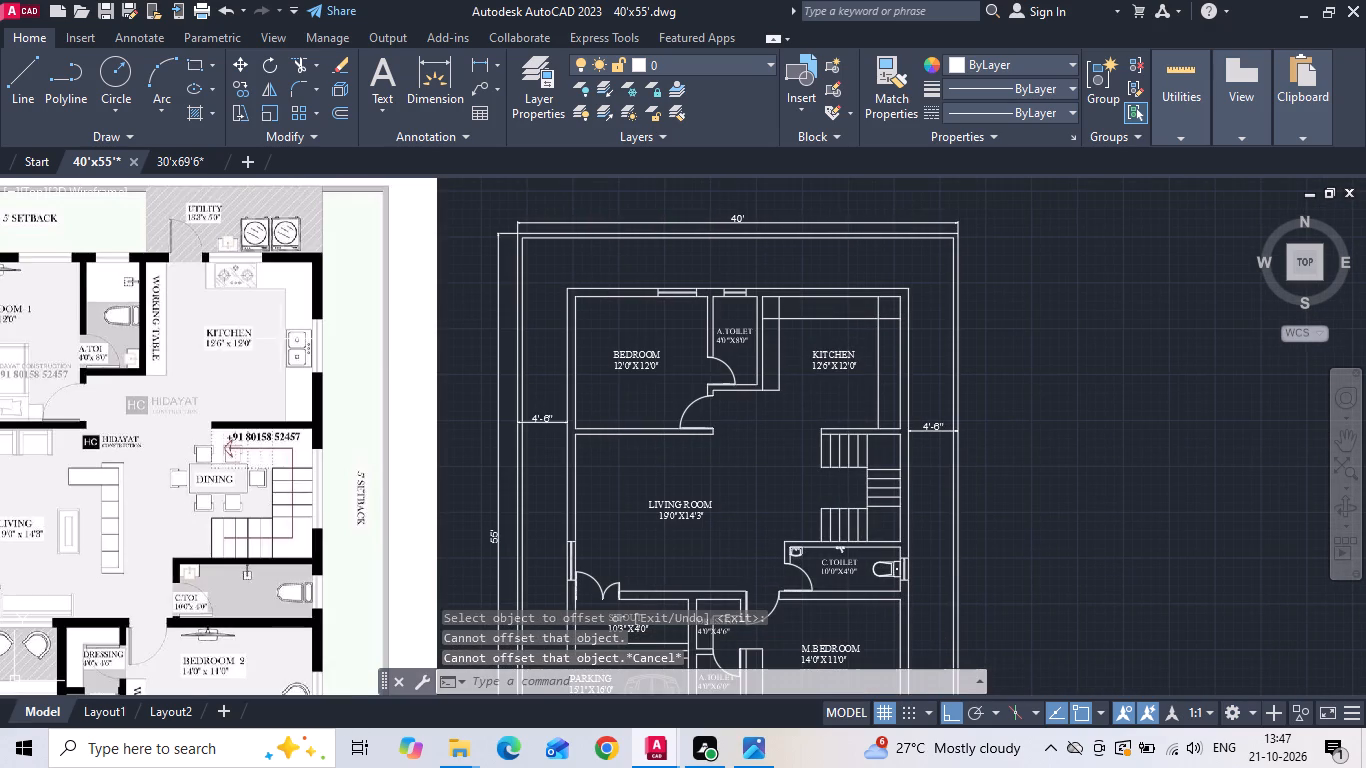
Offset the KITCHEN working table's east edge 6 inches east.
scroll(242, 301, up, 1)
scroll(355, 378, down, 2)
scroll(598, 376, up, 1)
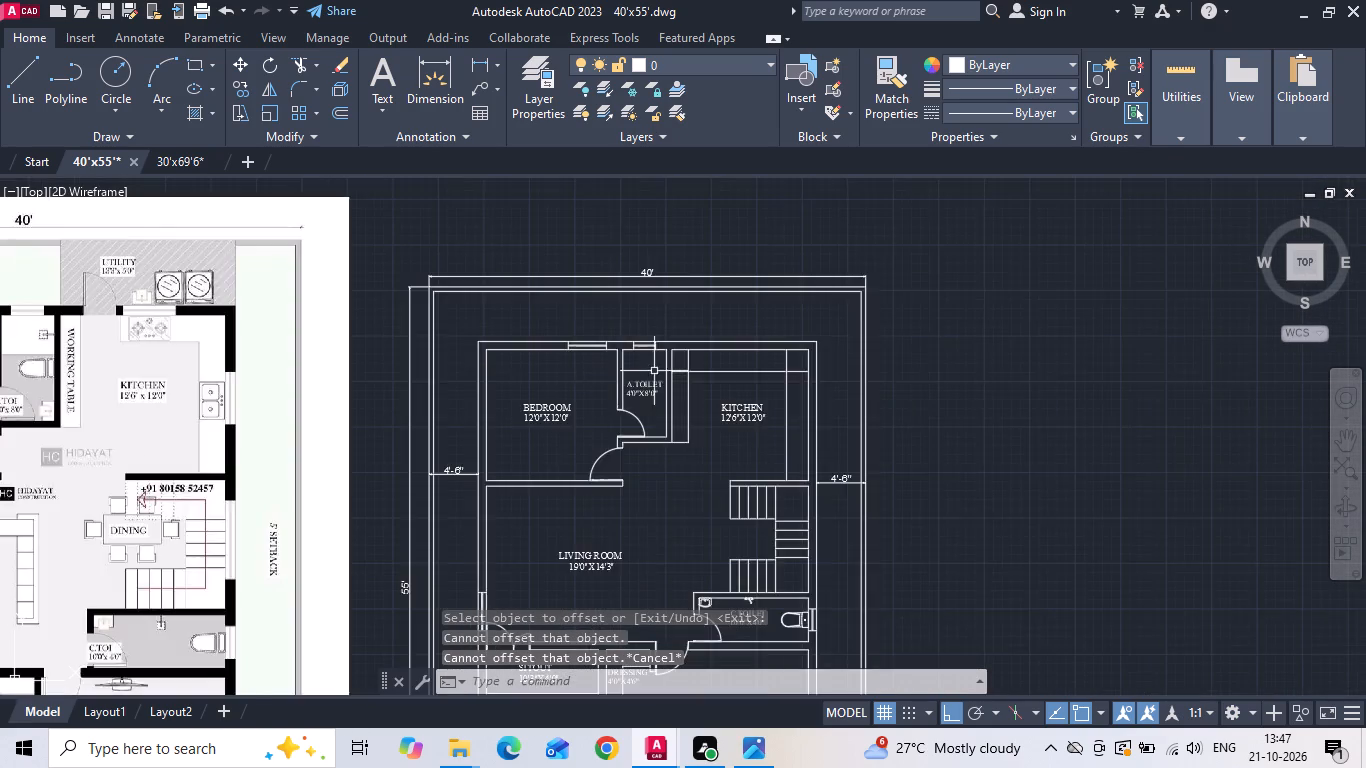
scroll(667, 368, up, 3)
text(O)
key(space)
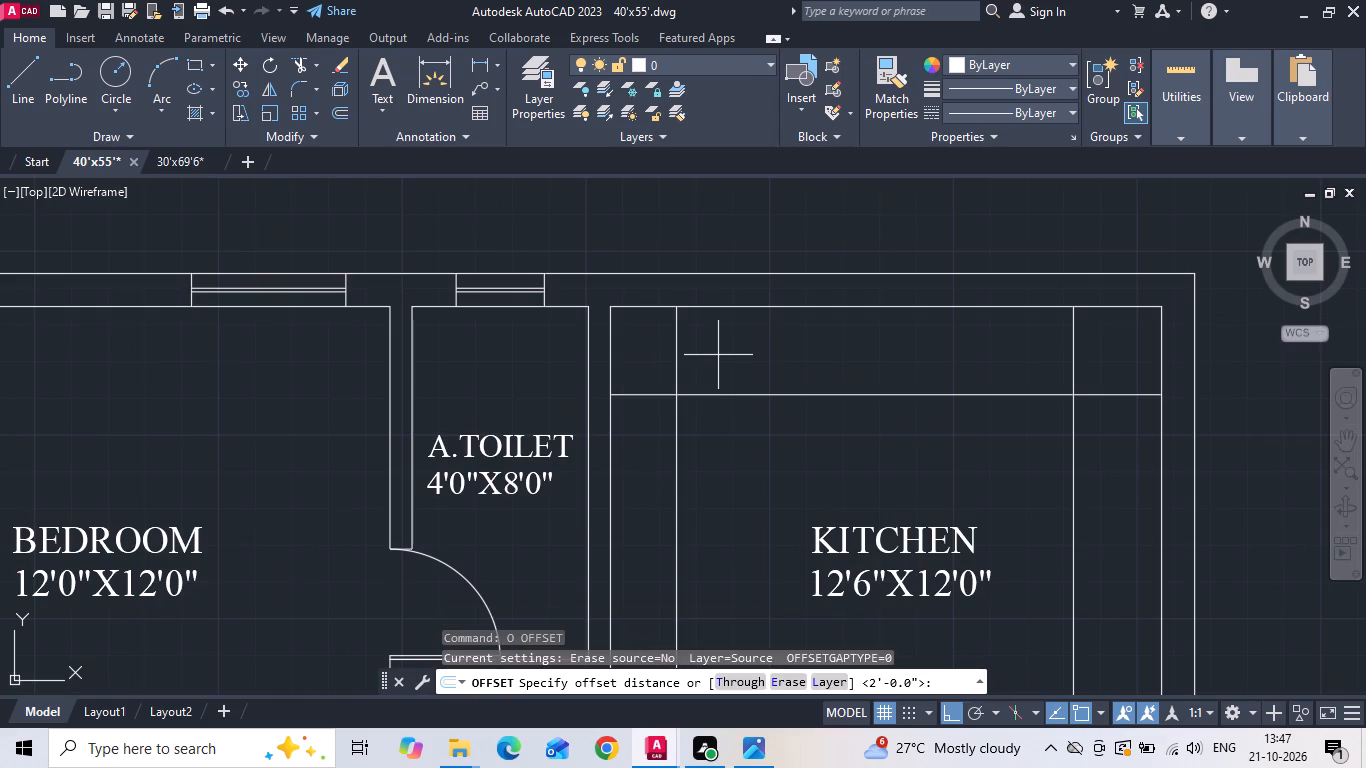
text(6)
key(space)
drag(676, 321, 719, 312)
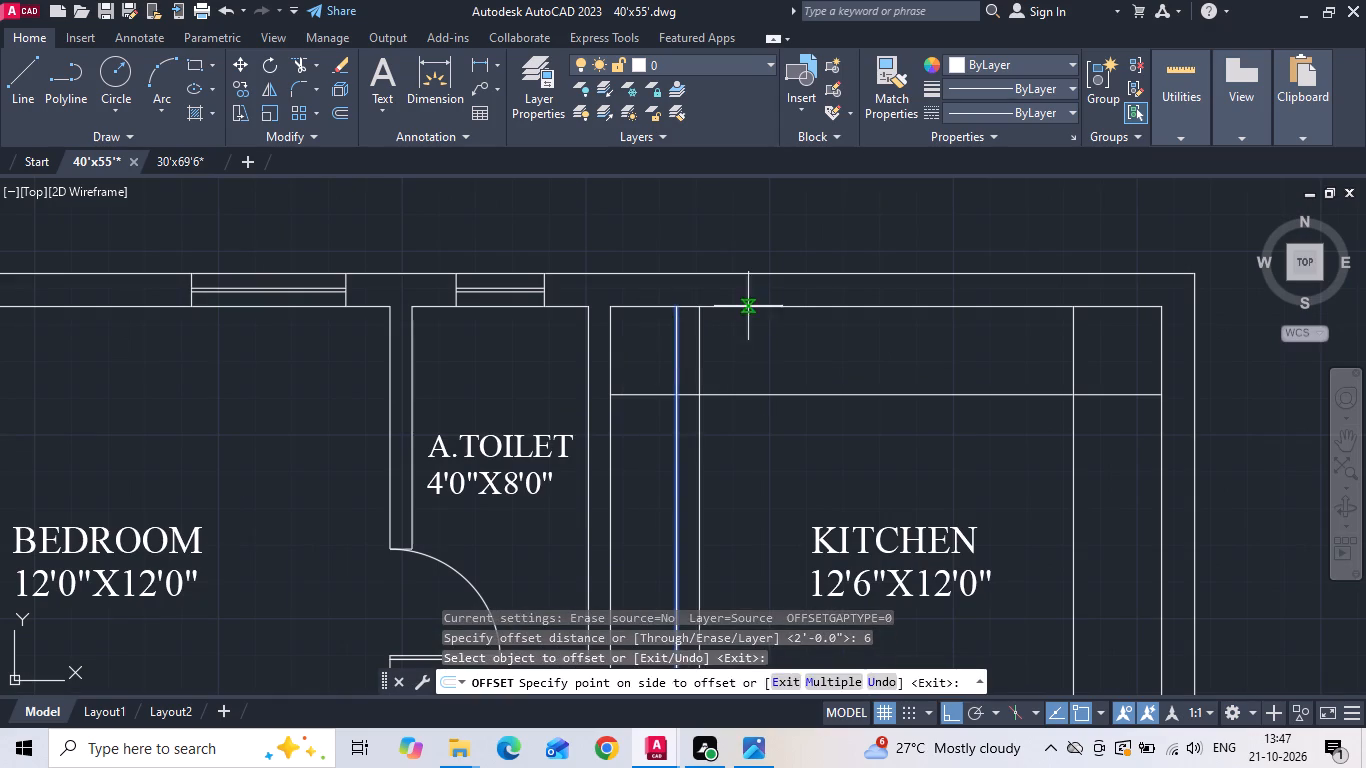
click(800, 296)
key(Escape)
Offset the line 6 inches east of the KITCHEN working table 2'6" east for the door opening's other jamb.
text(O)
key(space)
text(2')
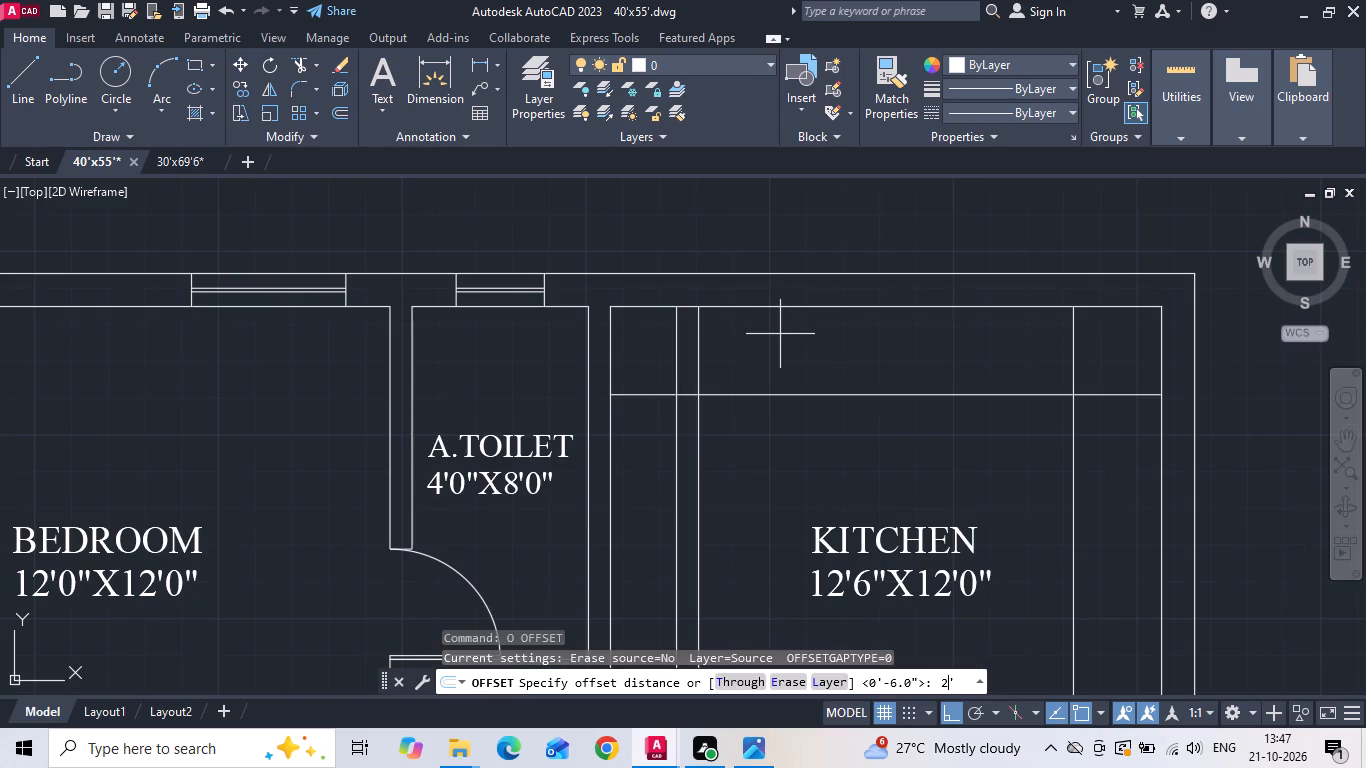
text(6)
key(space)
drag(696, 352, 717, 342)
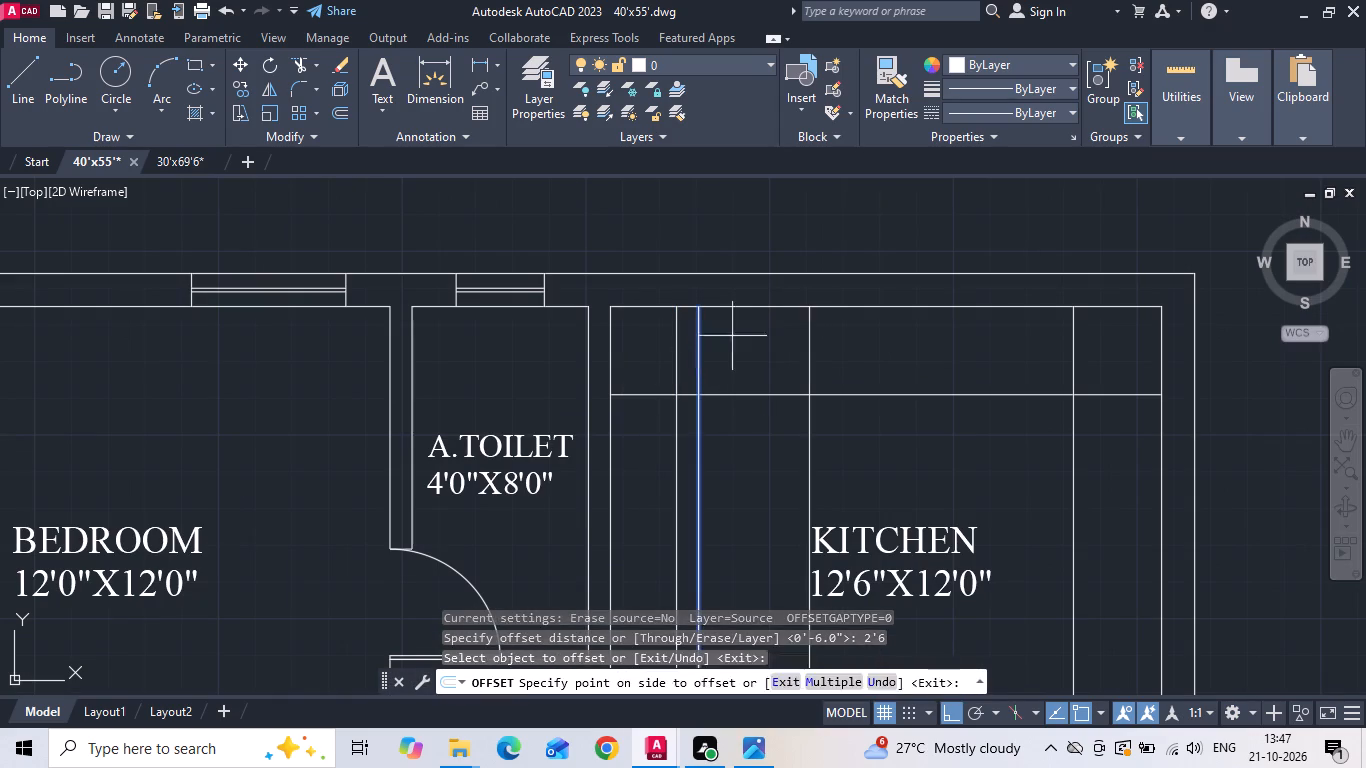
click(782, 308)
key(Escape)
Extend both KITCHEN door jamb lines north to the outer face of the north wall.
text(EX)
key(space)
drag(696, 341, 794, 344)
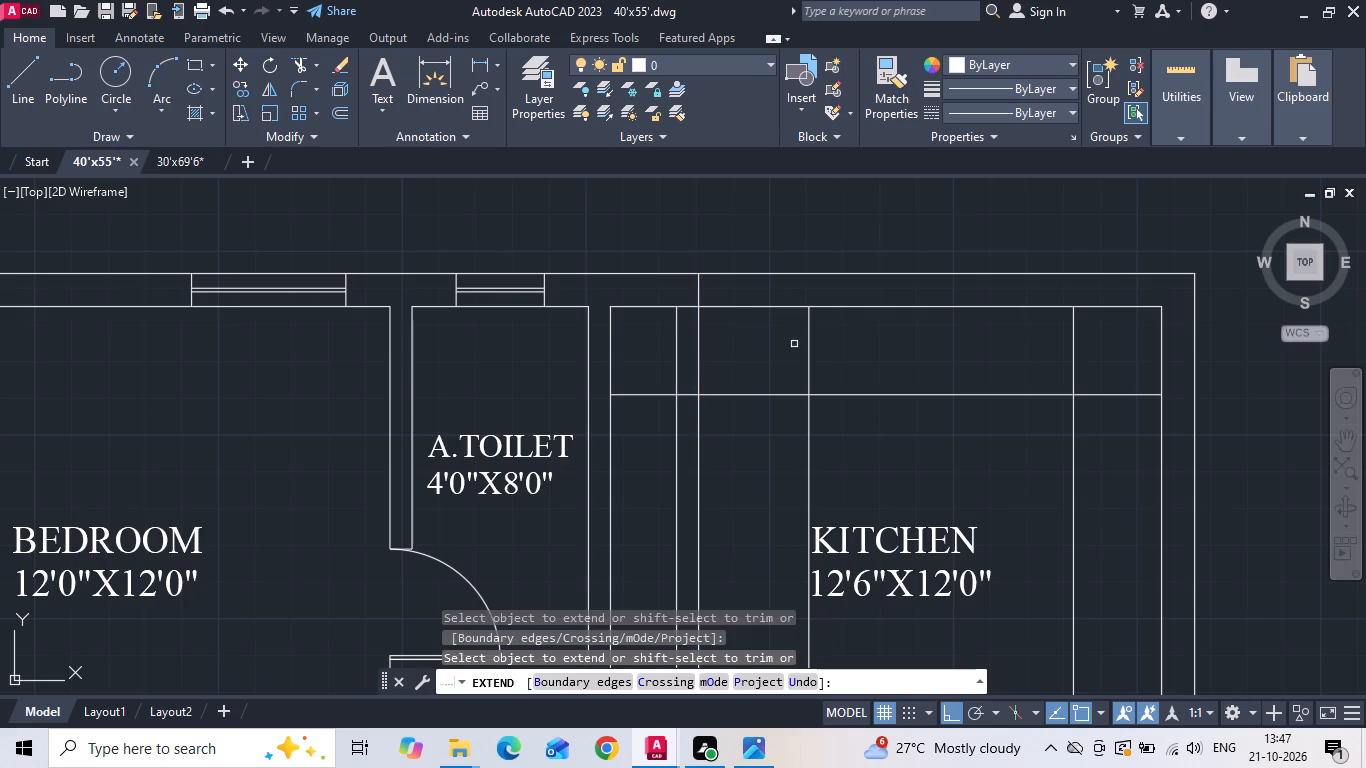
drag(794, 344, 795, 344)
drag(809, 329, 789, 332)
key(Escape)
Trim the KITCHEN counter line and jamb lines south of the wall, and cut the north wall open between the jambs.
text(TR)
key(space)
drag(779, 349, 766, 409)
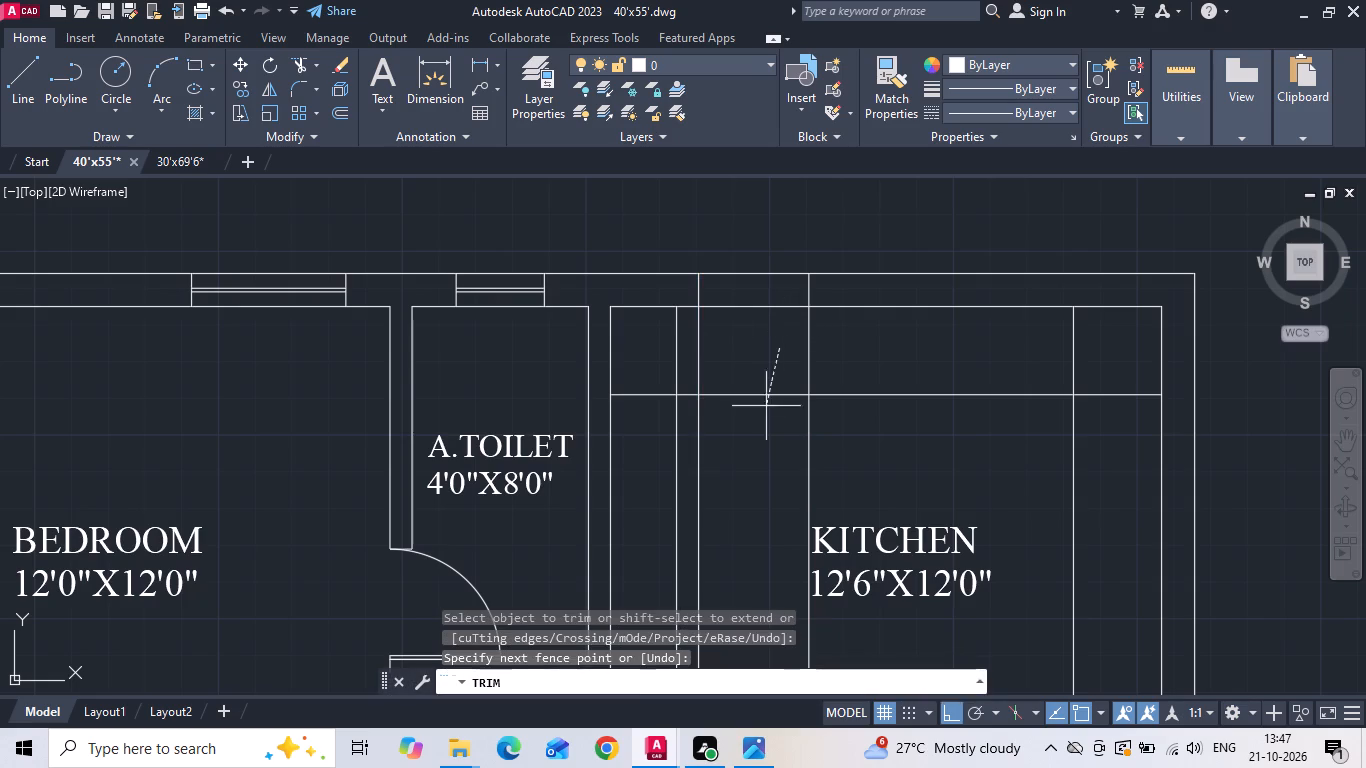
drag(766, 409, 811, 452)
click(657, 394)
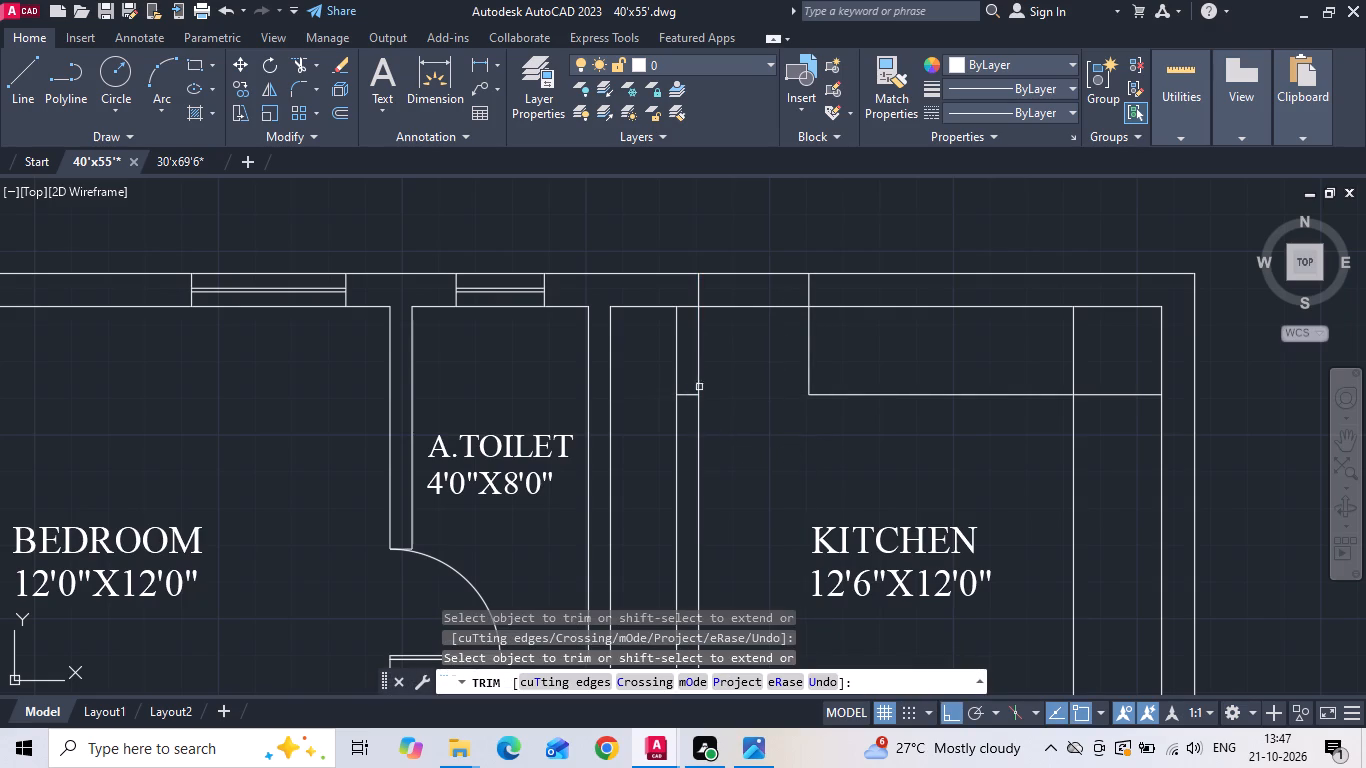
drag(684, 389, 694, 406)
click(710, 431)
click(694, 367)
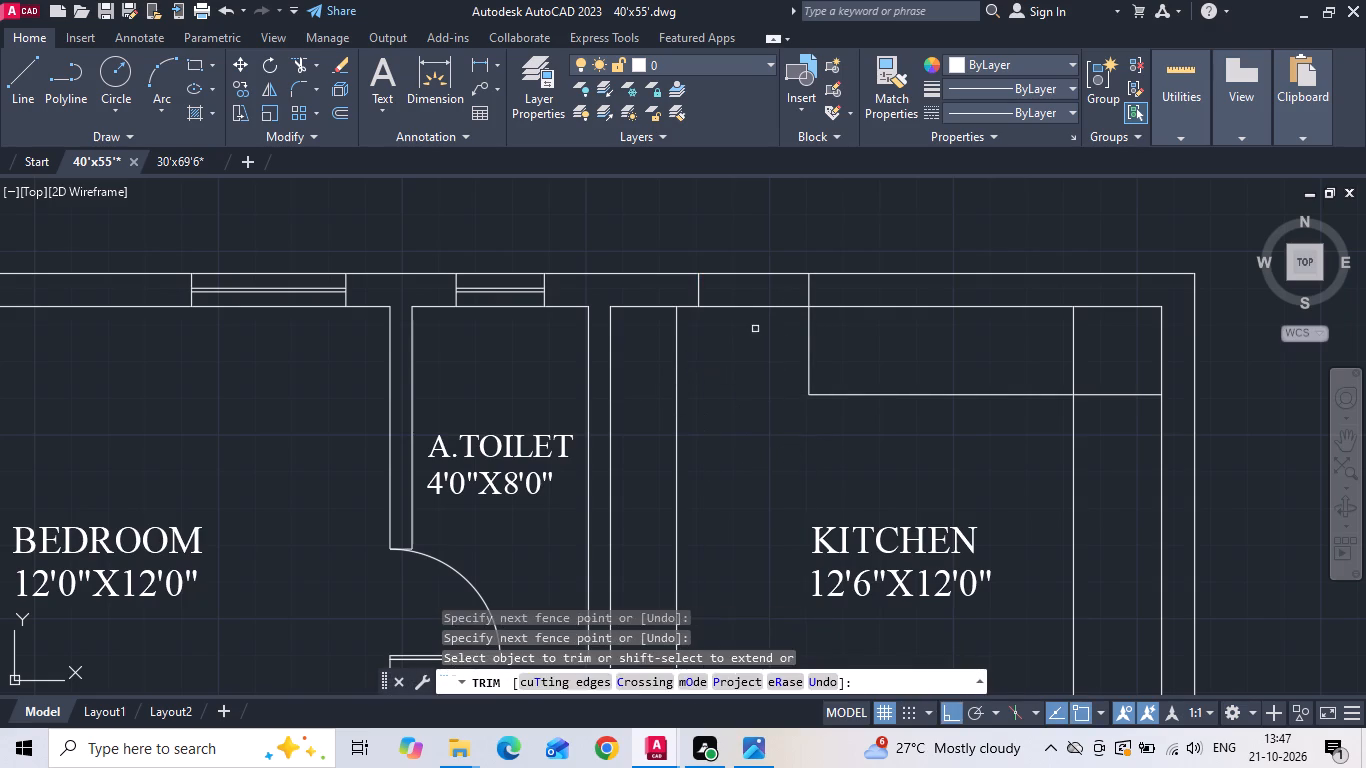
drag(767, 324, 769, 258)
scroll(725, 404, down, 3)
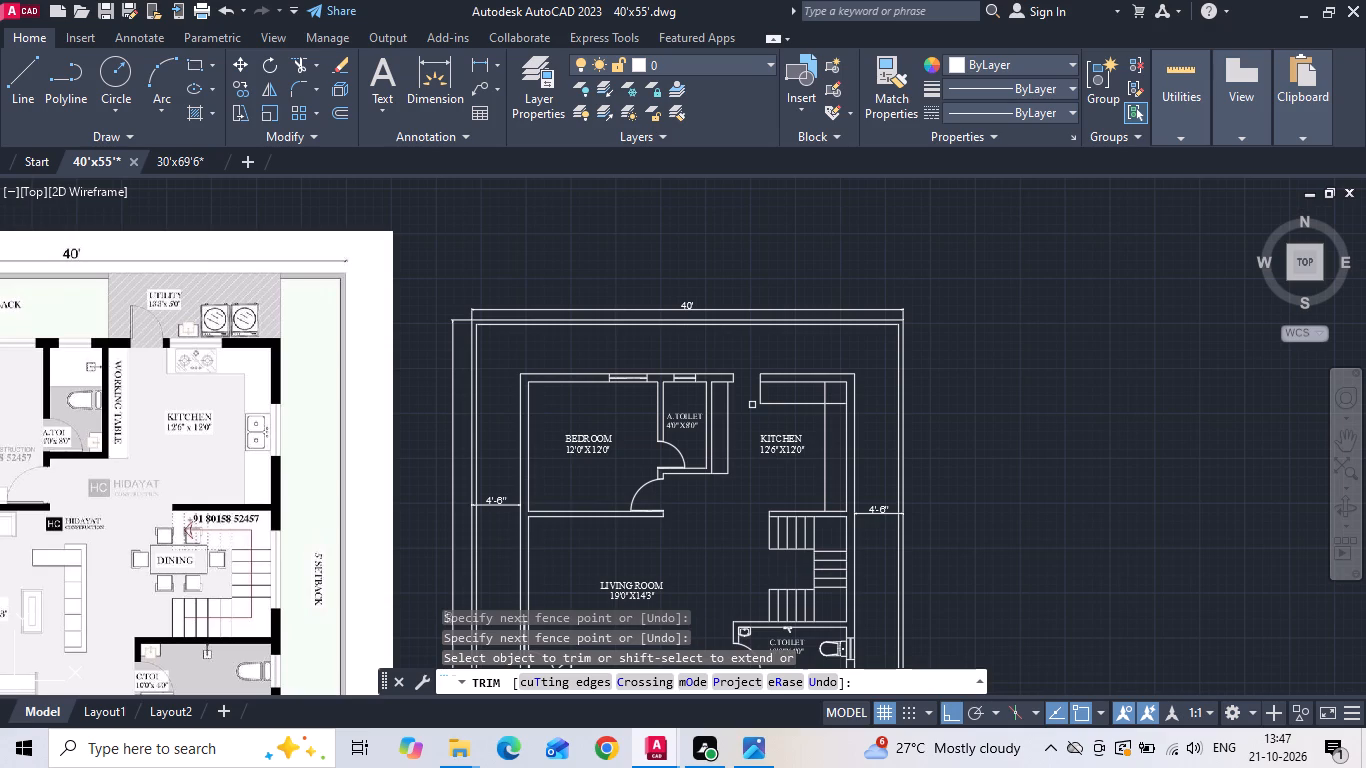
key(Escape)
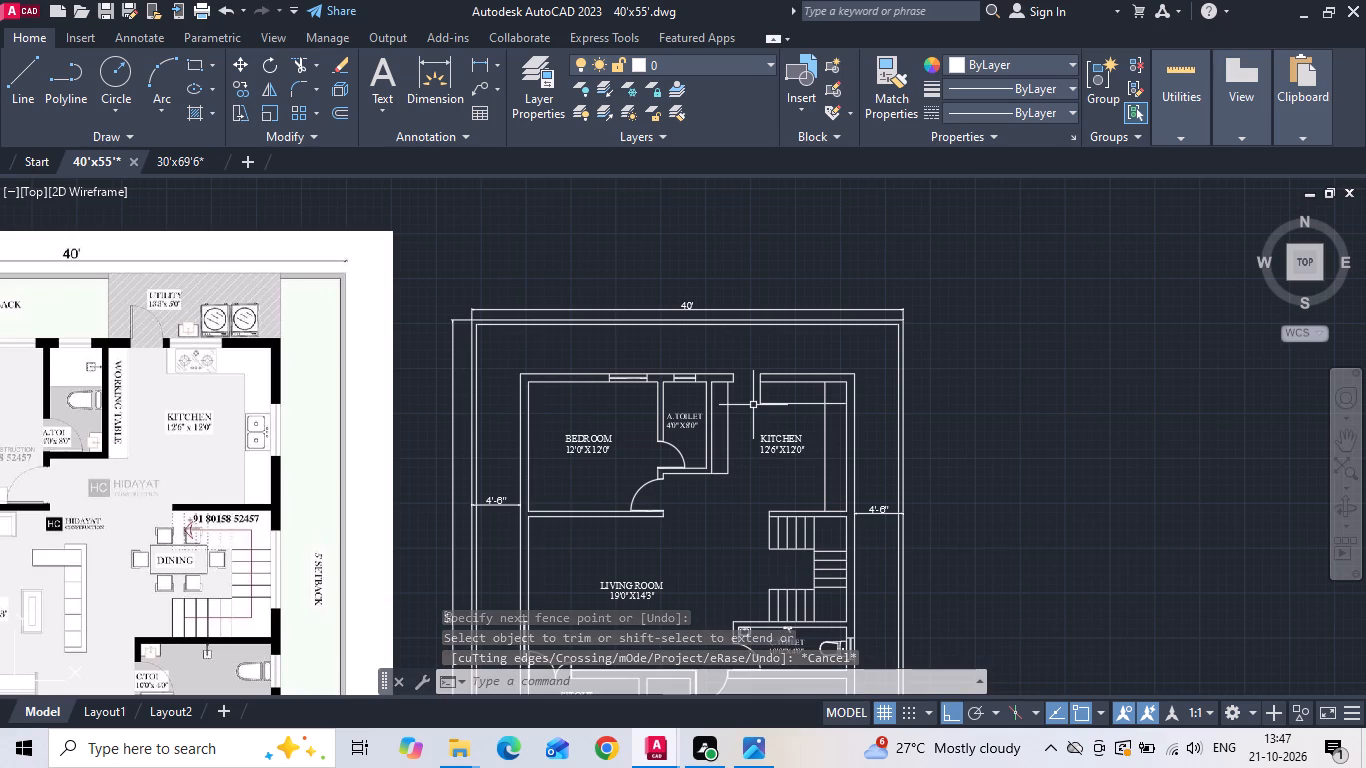
Copy the door between DRESSING and the M.BEDROOM's A.TOILET about 34'-6" north, beside the KITCHEN's north opening.
middle_drag(748, 388, 745, 370)
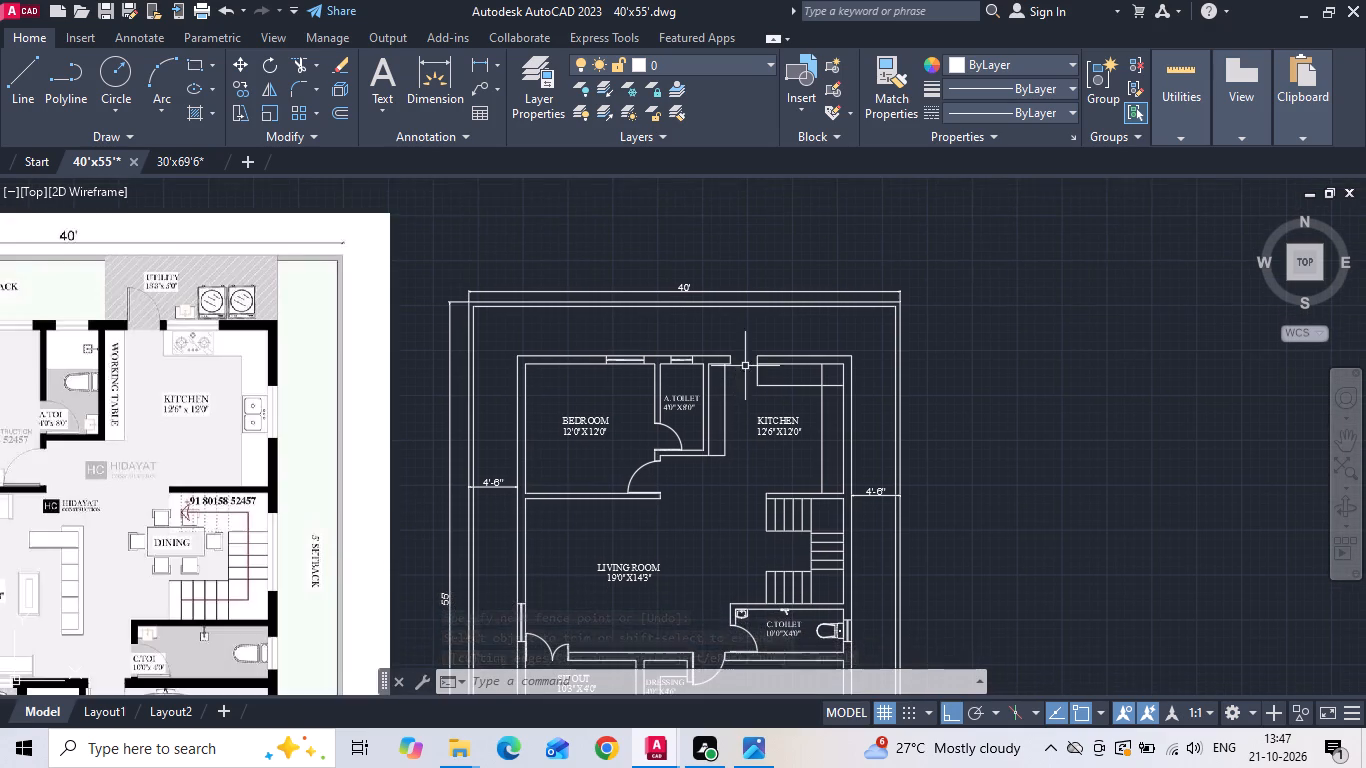
scroll(686, 445, up, 1)
scroll(678, 357, down, 1)
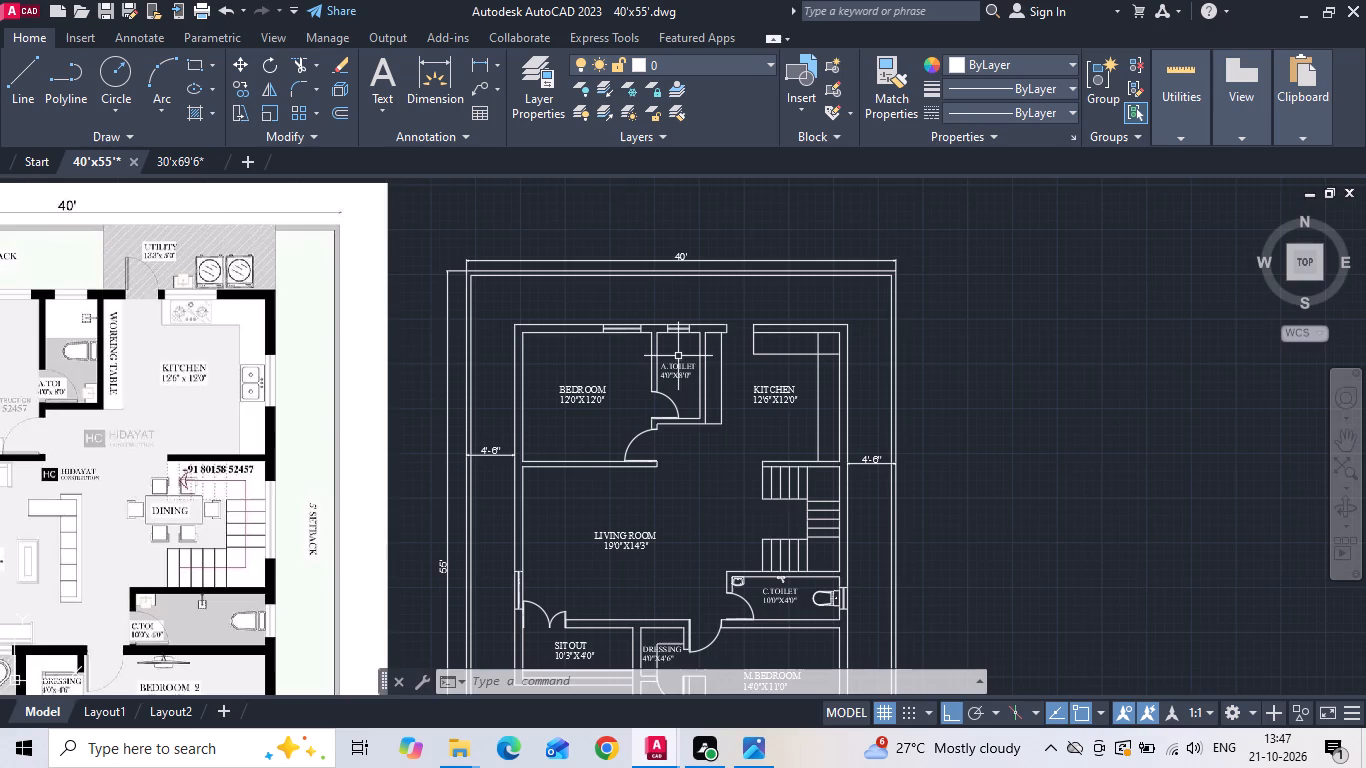
middle_drag(676, 353, 672, 311)
click(660, 650)
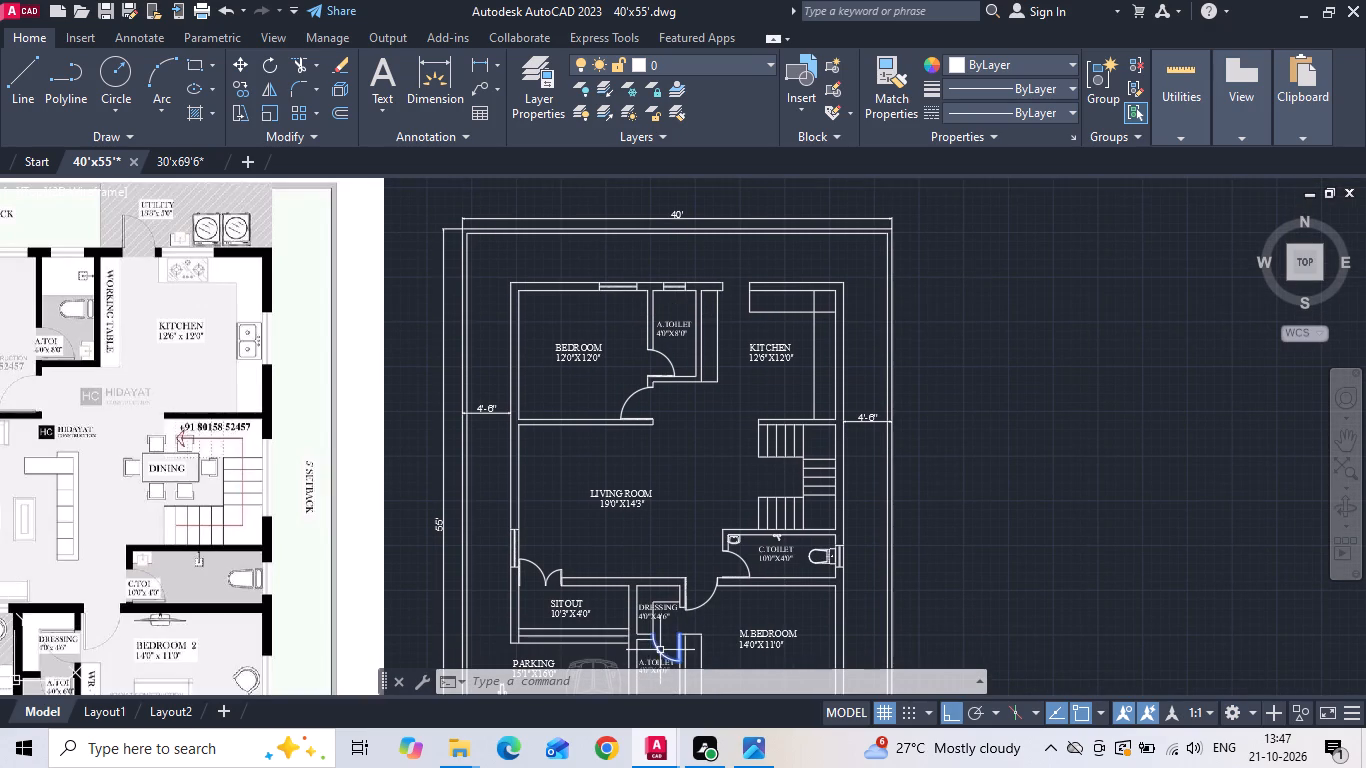
right_click(660, 649)
click(718, 315)
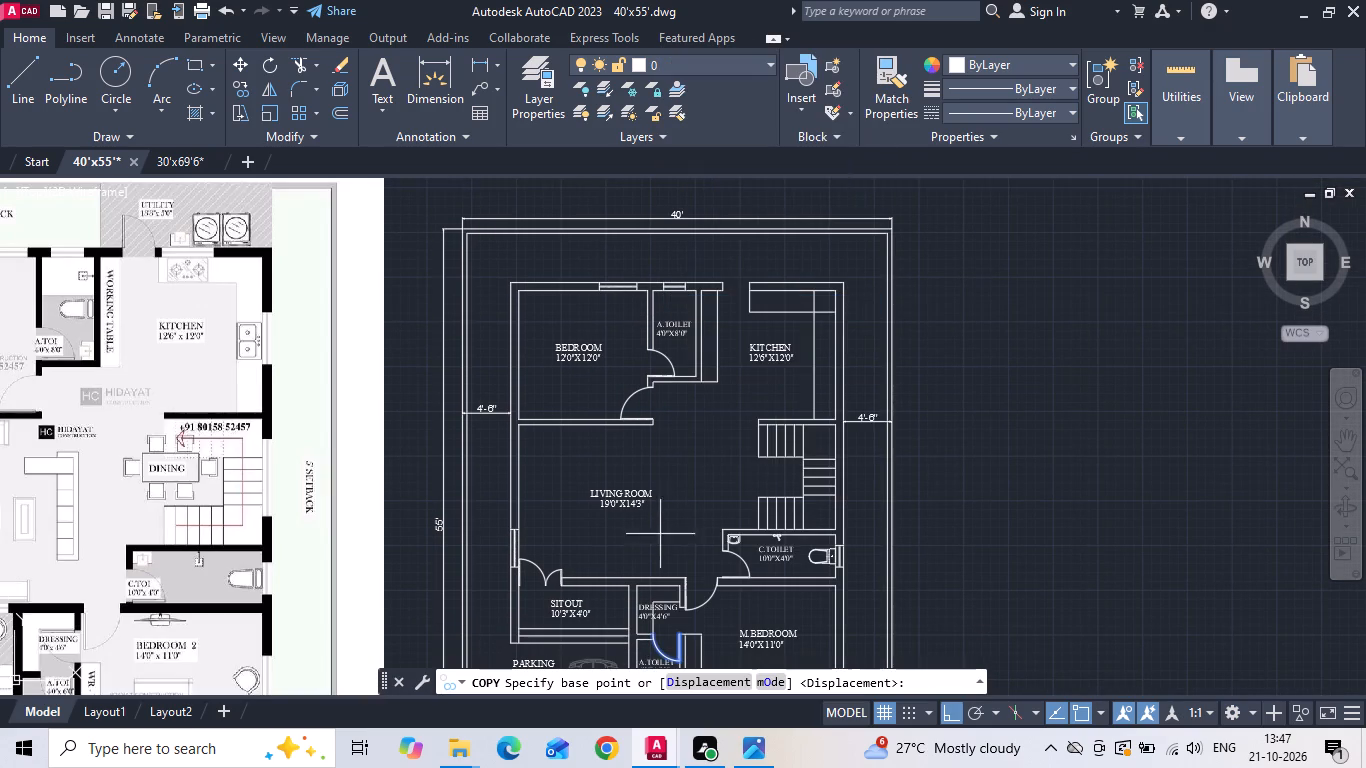
drag(659, 665, 667, 585)
scroll(741, 282, up, 2)
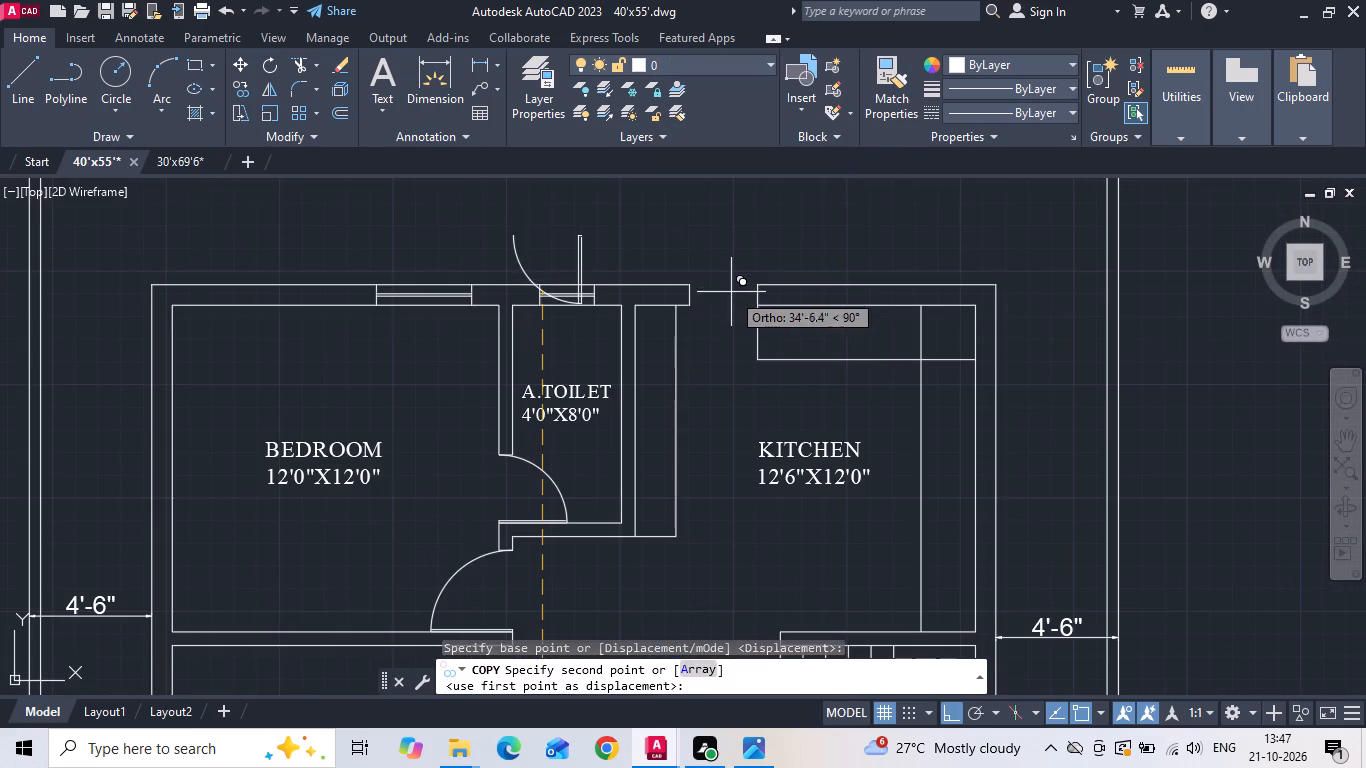
click(731, 292)
key(Escape)
Mirror the copied door about a horizontal line north of the wall, erasing the source.
drag(611, 259, 589, 259)
click(519, 256)
text(MI)
key(space)
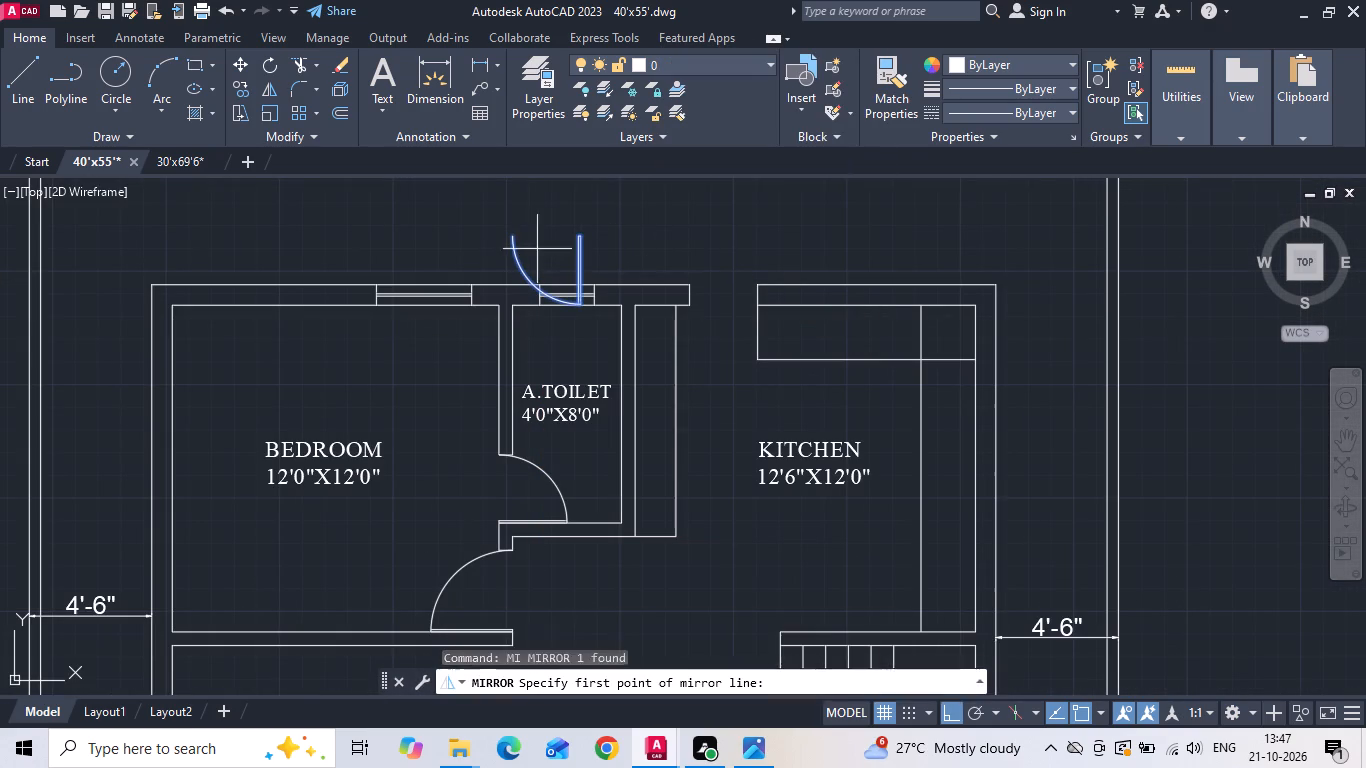
drag(618, 224, 617, 237)
click(658, 214)
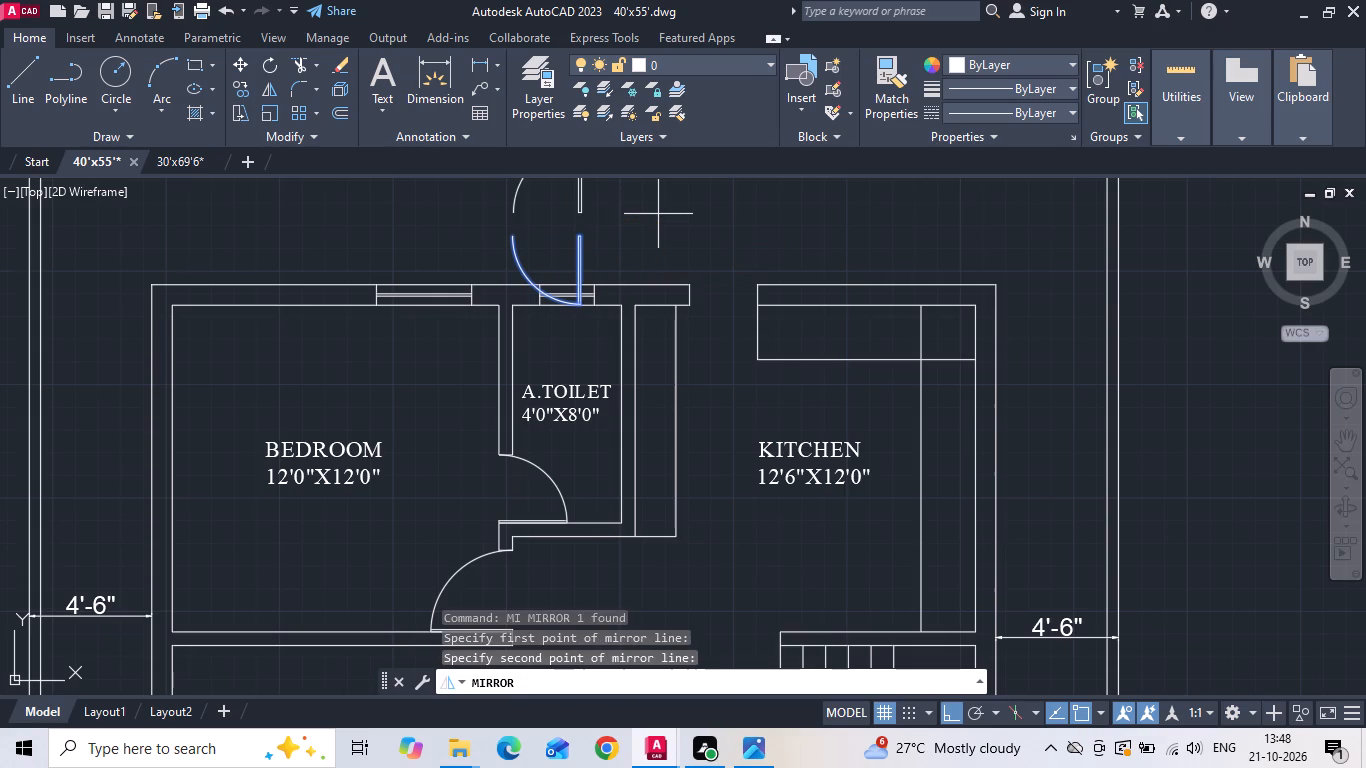
text(Y)
key(space)
Mirror the copied door about a vertical line so its swing faces east, erasing the source.
drag(641, 227, 620, 220)
click(537, 206)
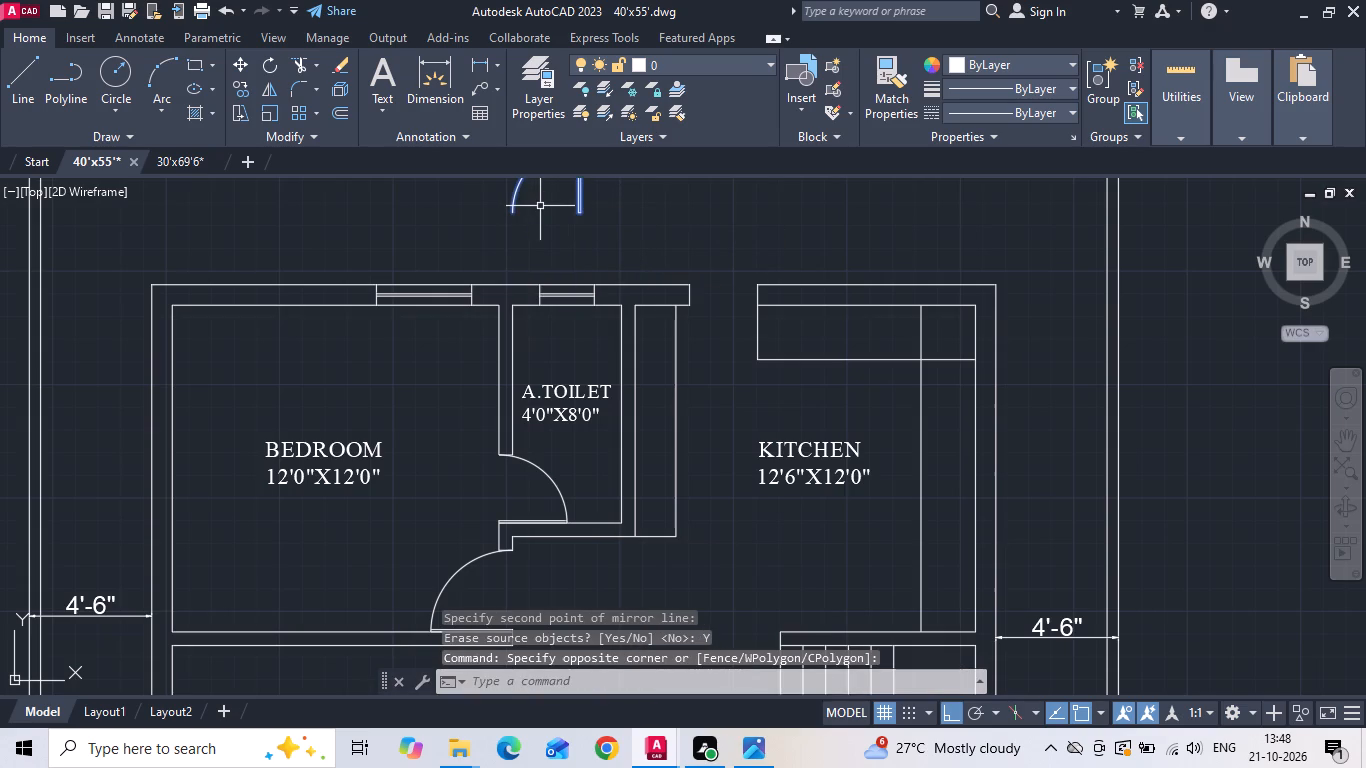
text(MI)
key(space)
click(664, 232)
click(658, 245)
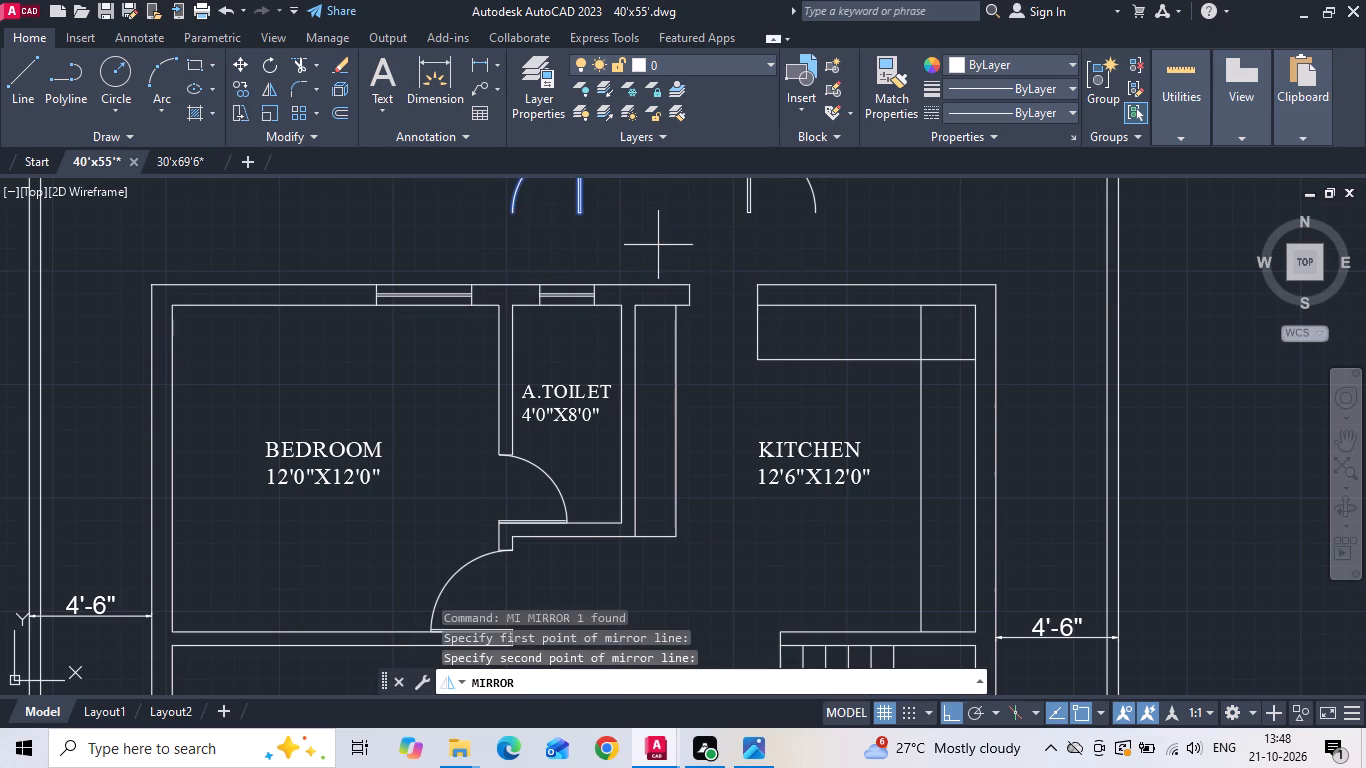
text(Y)
key(space)
Move the mirrored door by its arc end into the KITCHEN's north wall opening, at the east jamb.
drag(769, 214, 737, 214)
click(694, 213)
right_click(694, 213)
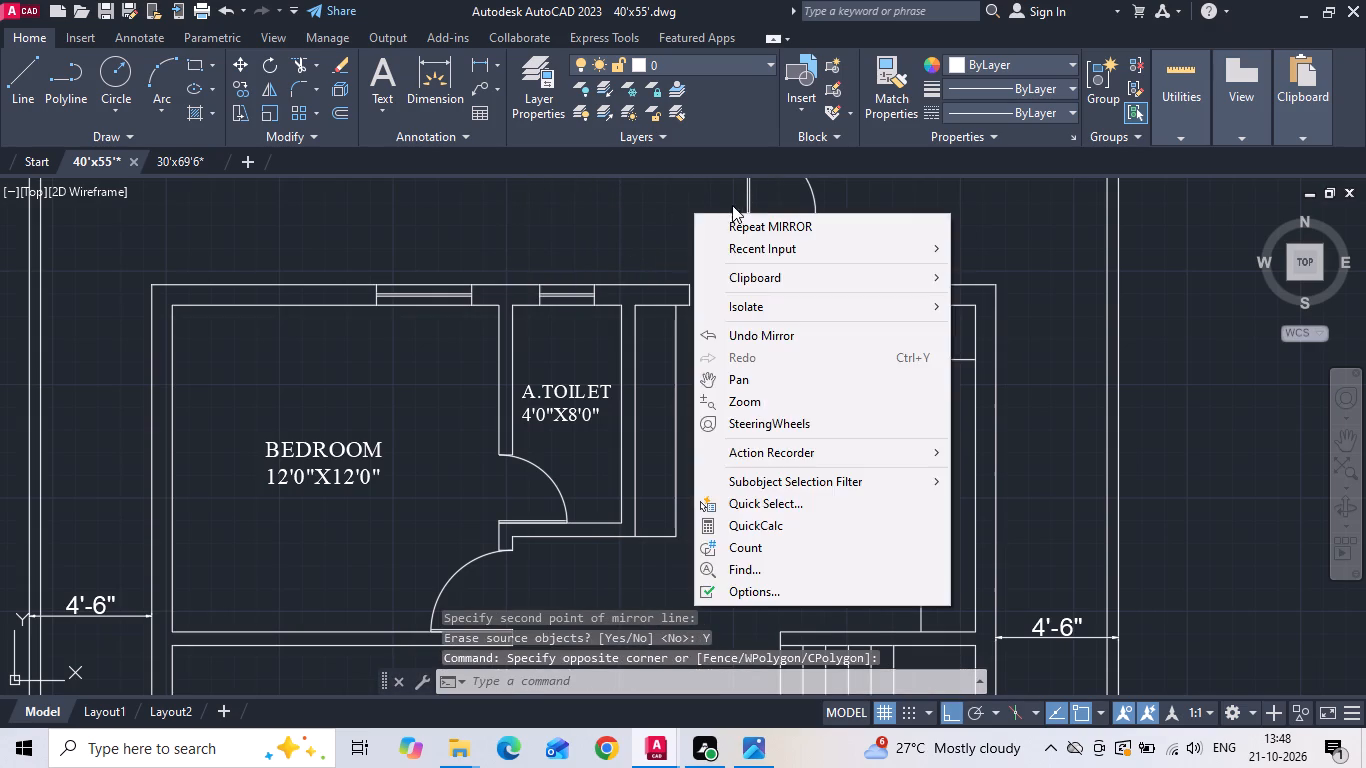
click(752, 205)
right_click(758, 202)
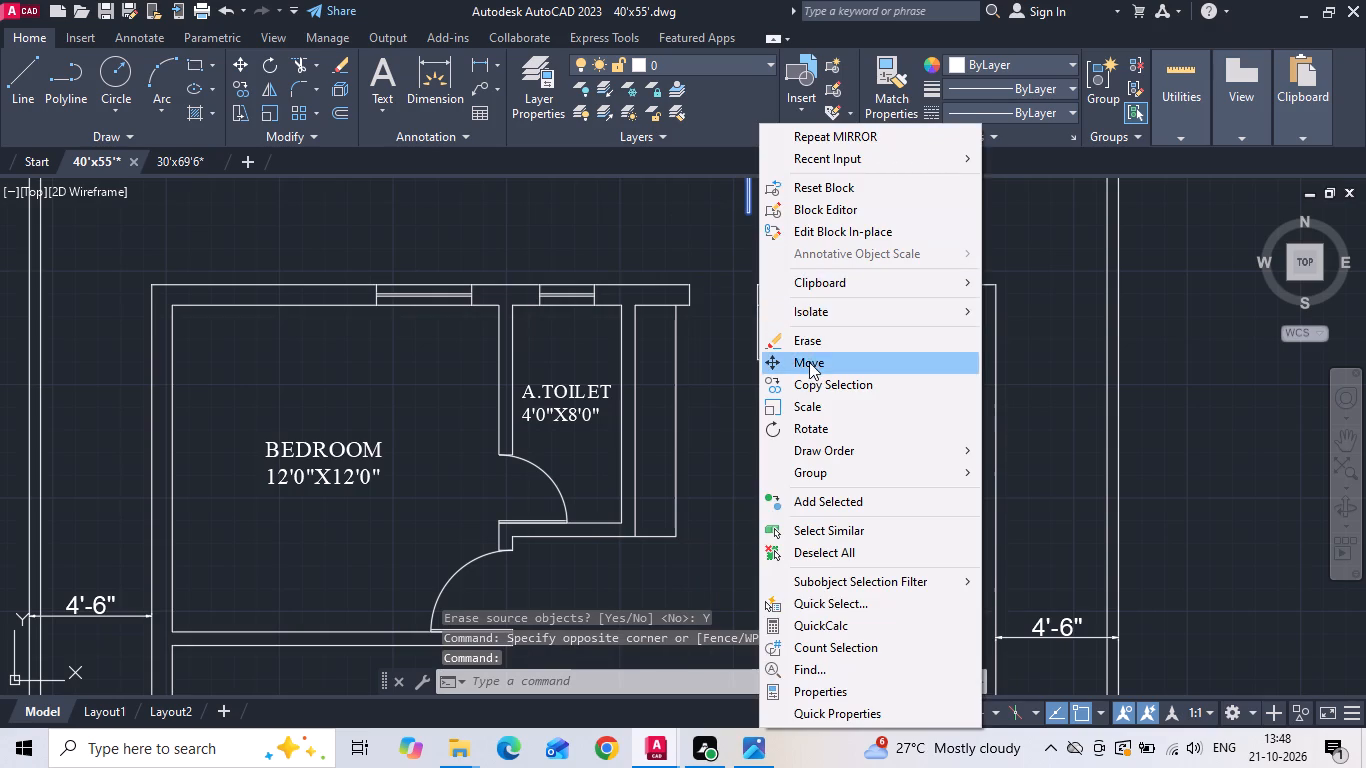
click(809, 362)
scroll(817, 230, up, 1)
click(817, 200)
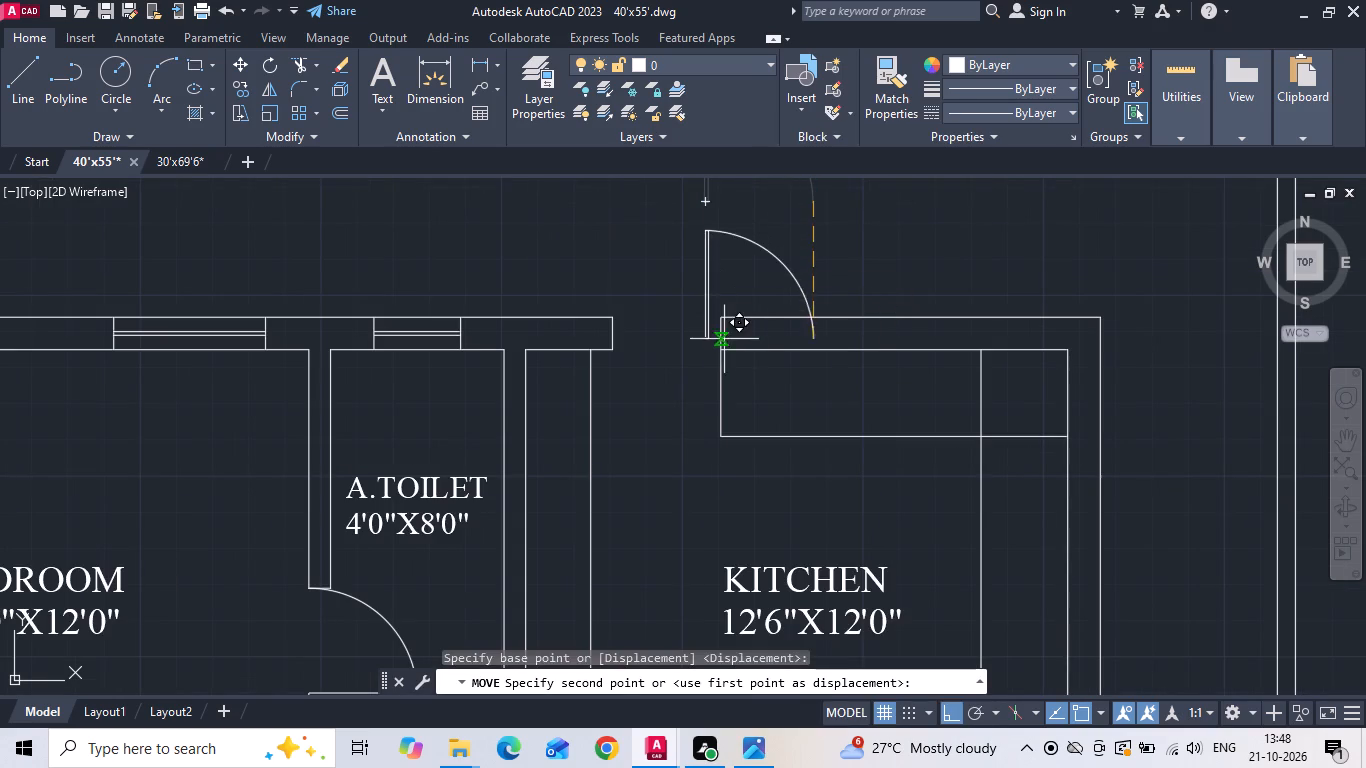
click(724, 346)
Copy the door's east jamb line 6 inches east for the north counter's end, and delete the stray extra copy.
drag(741, 399, 730, 399)
click(693, 391)
right_click(693, 390)
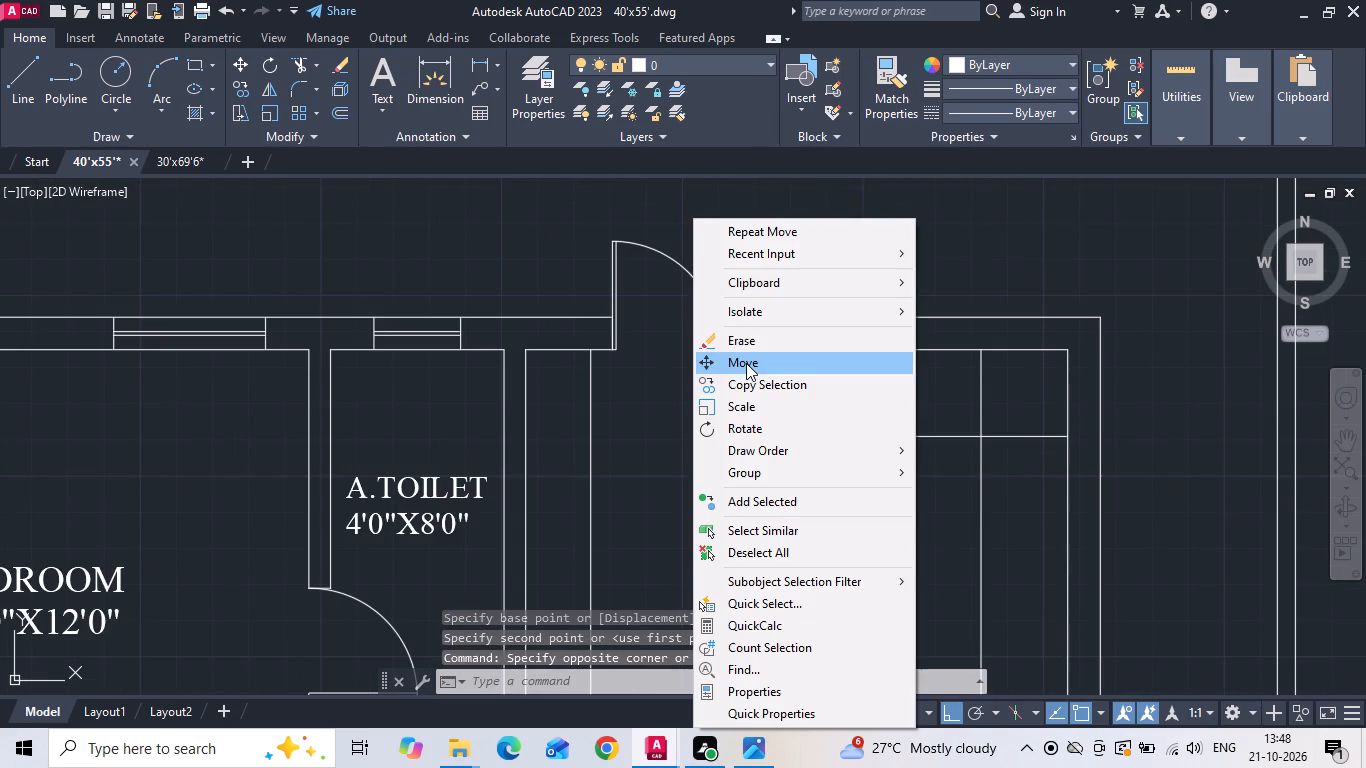
click(746, 384)
click(719, 432)
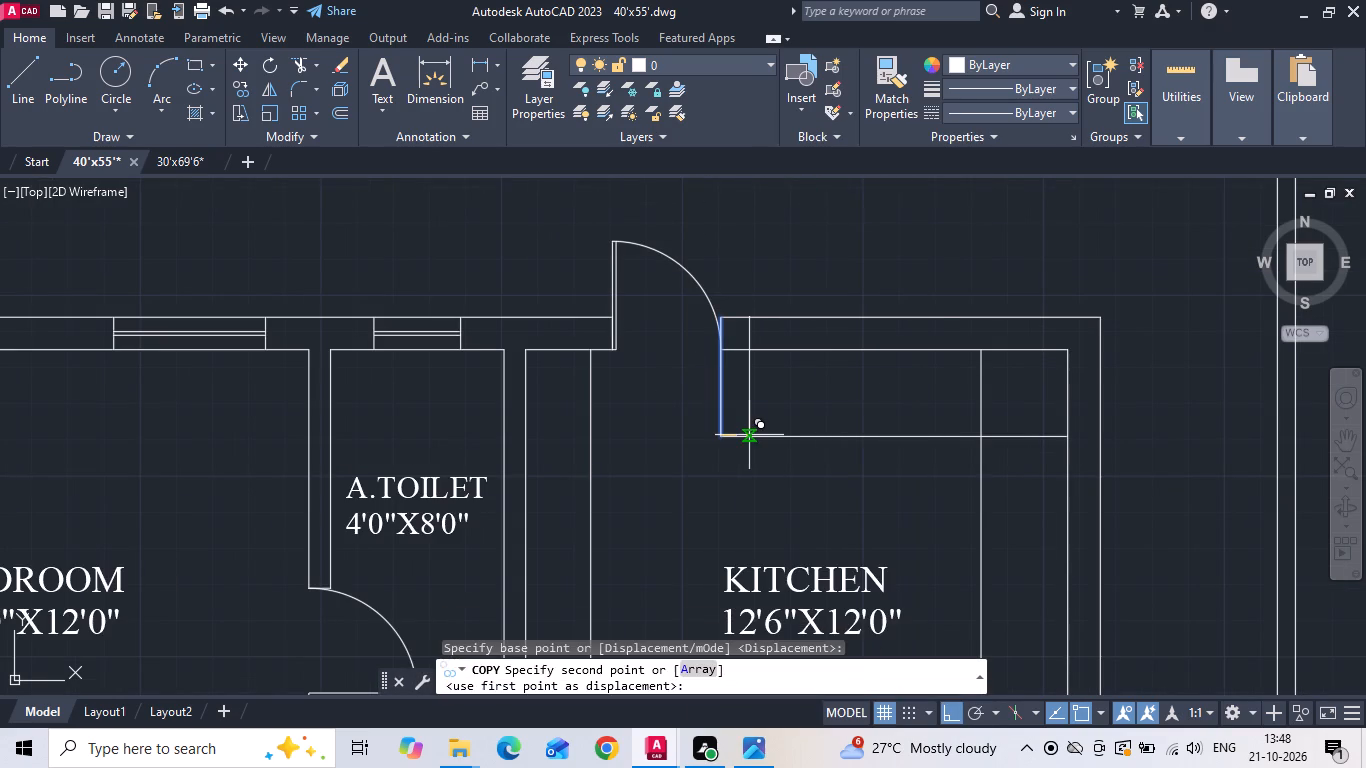
text(6)
key(space)
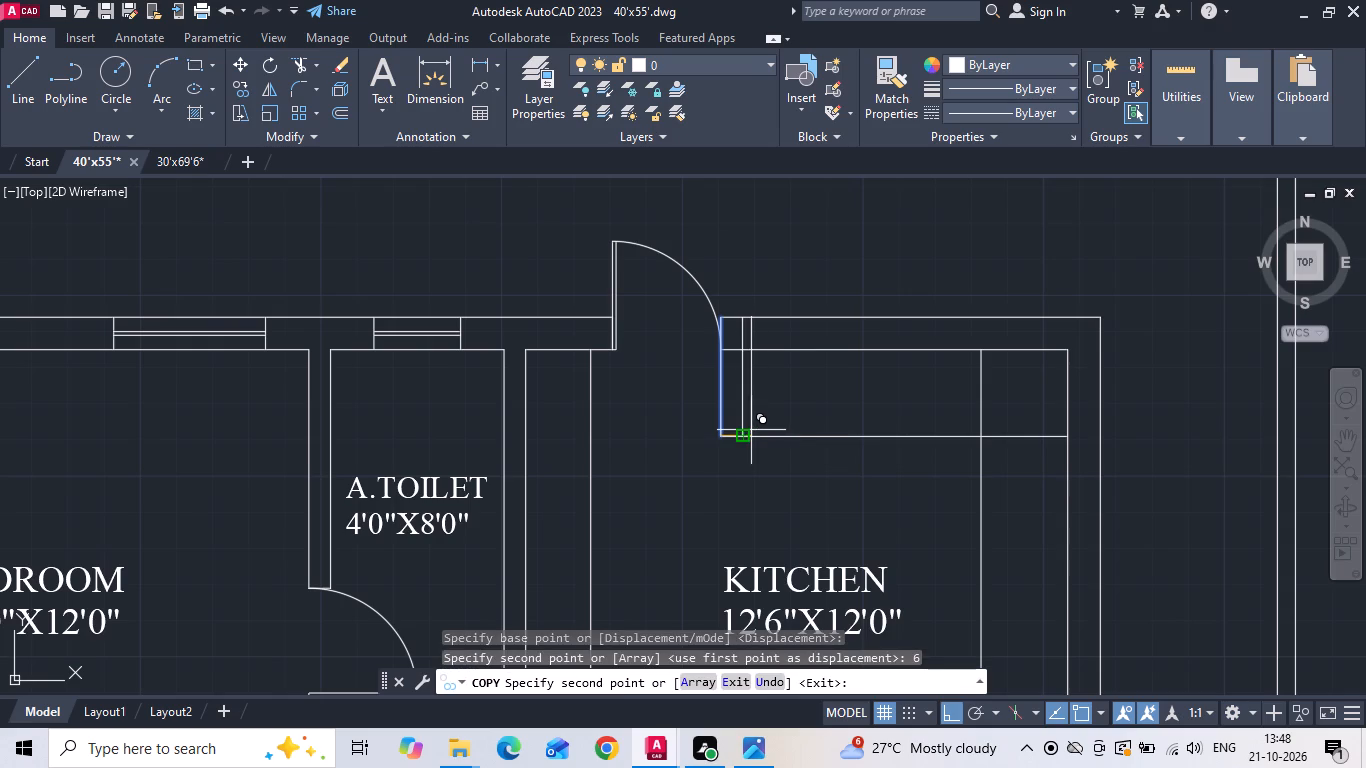
key(t)
key(r)
key(space)
drag(732, 396, 702, 404)
key(Escape)
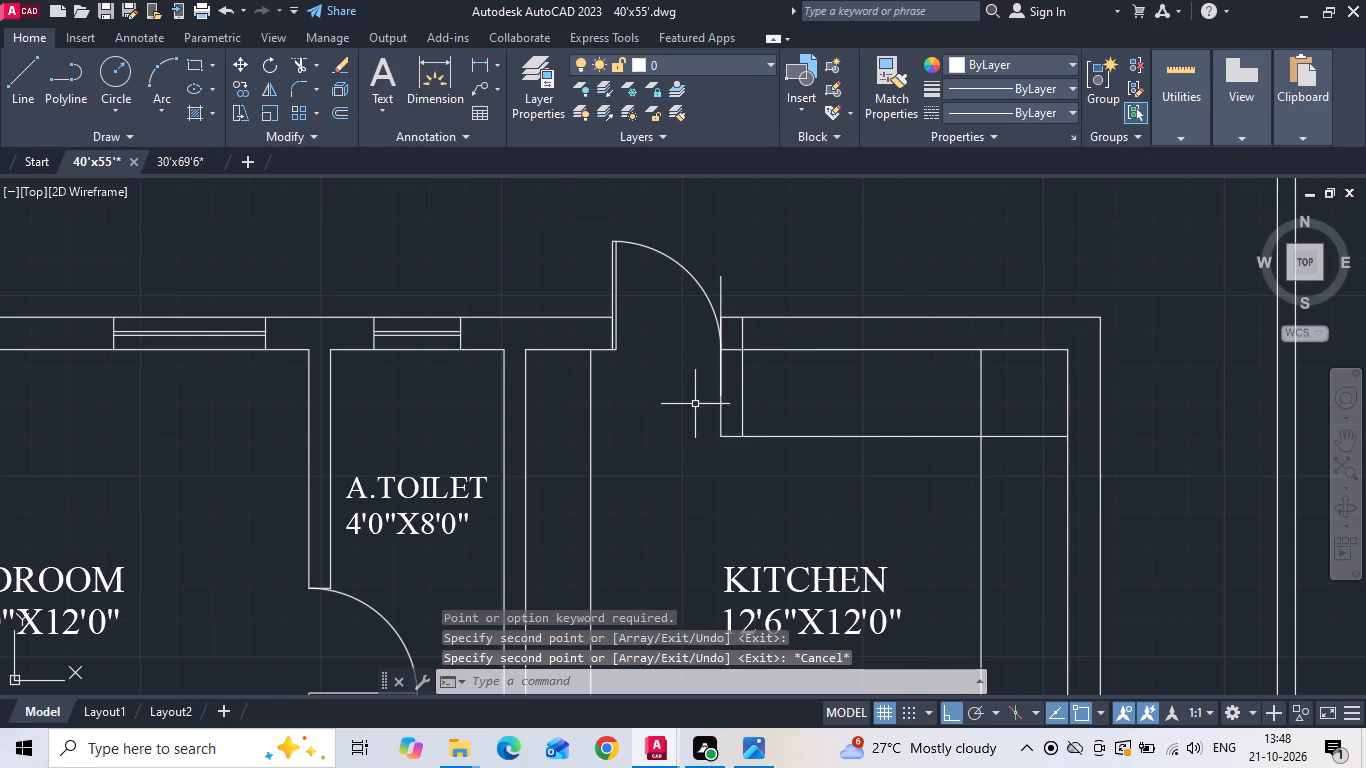
click(722, 291)
key(Delete)
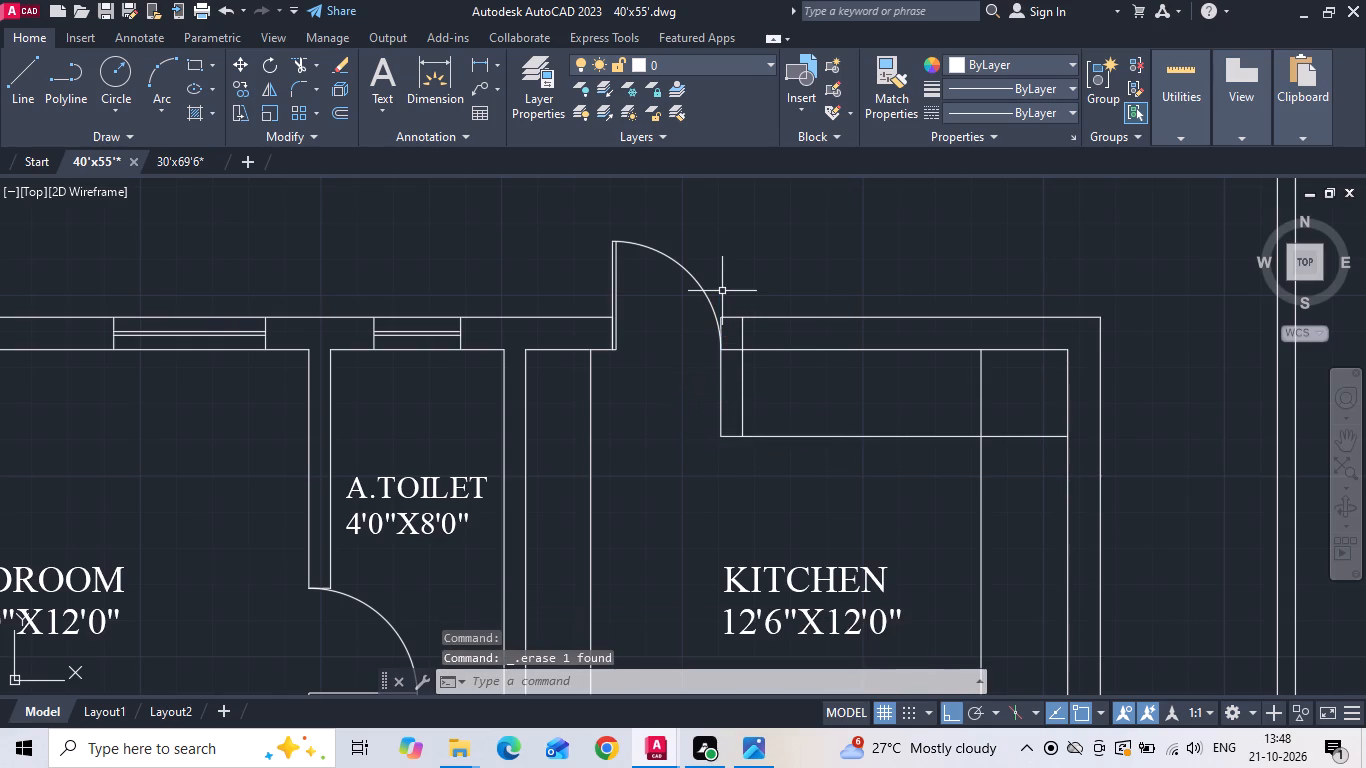
Trim the copied line inside the north wall and the counter's leftover lines west of its new end.
text(TR)
key(space)
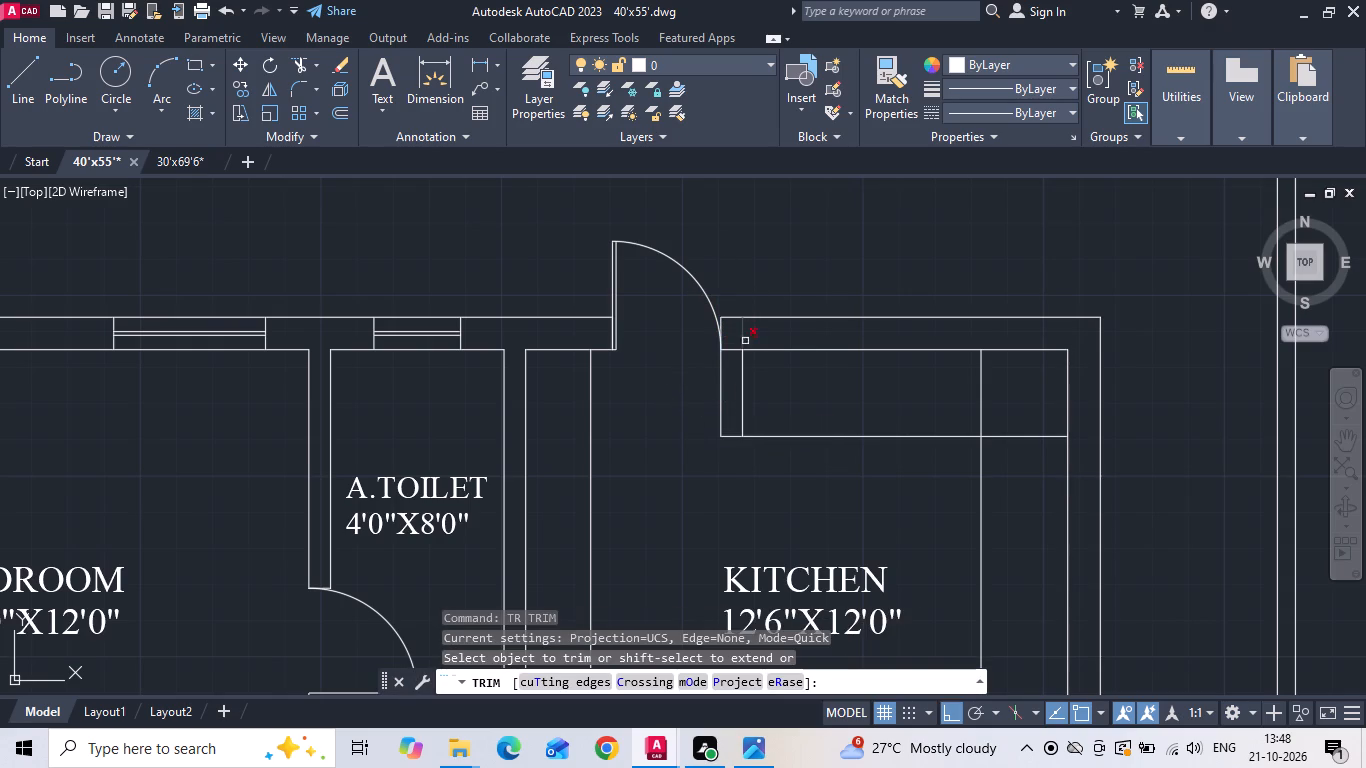
click(741, 331)
drag(728, 383, 735, 486)
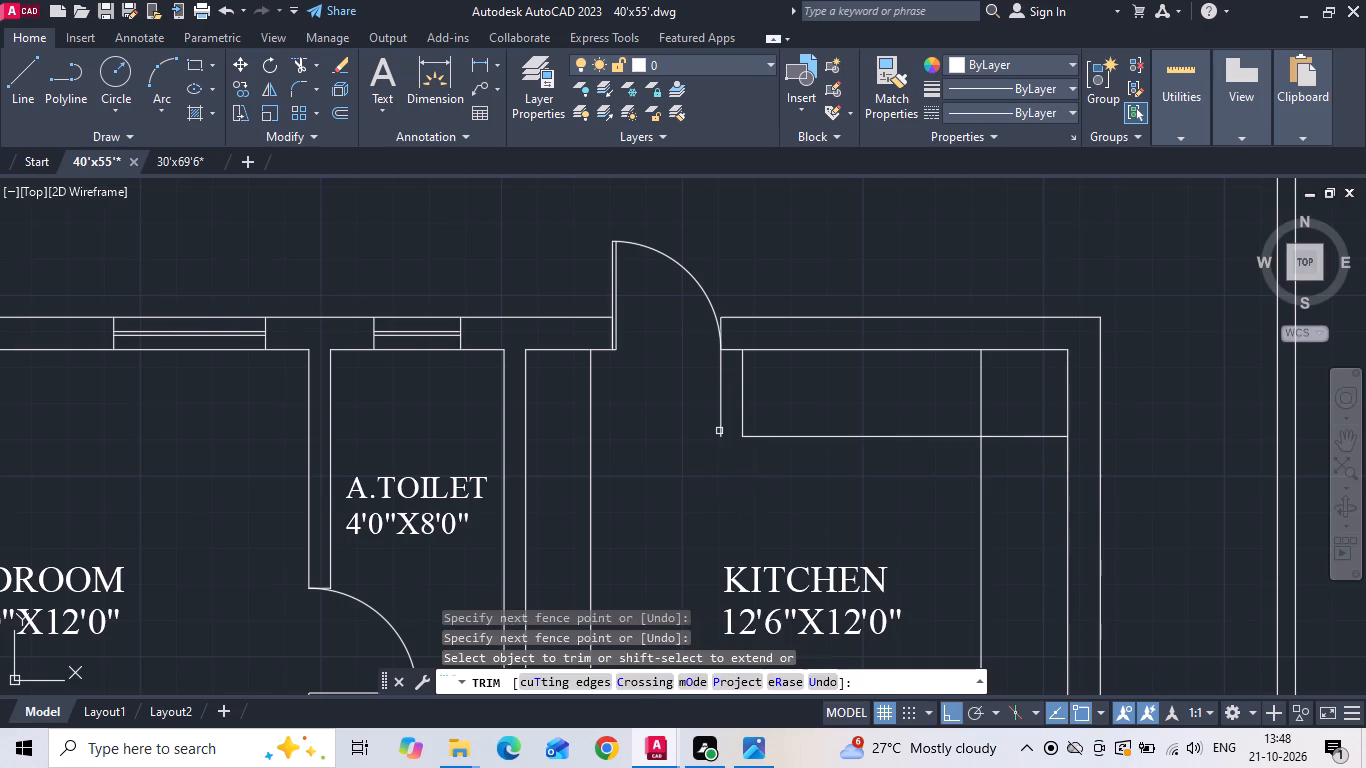
drag(717, 425, 725, 413)
click(731, 403)
key(Escape)
key(ctrl+d)
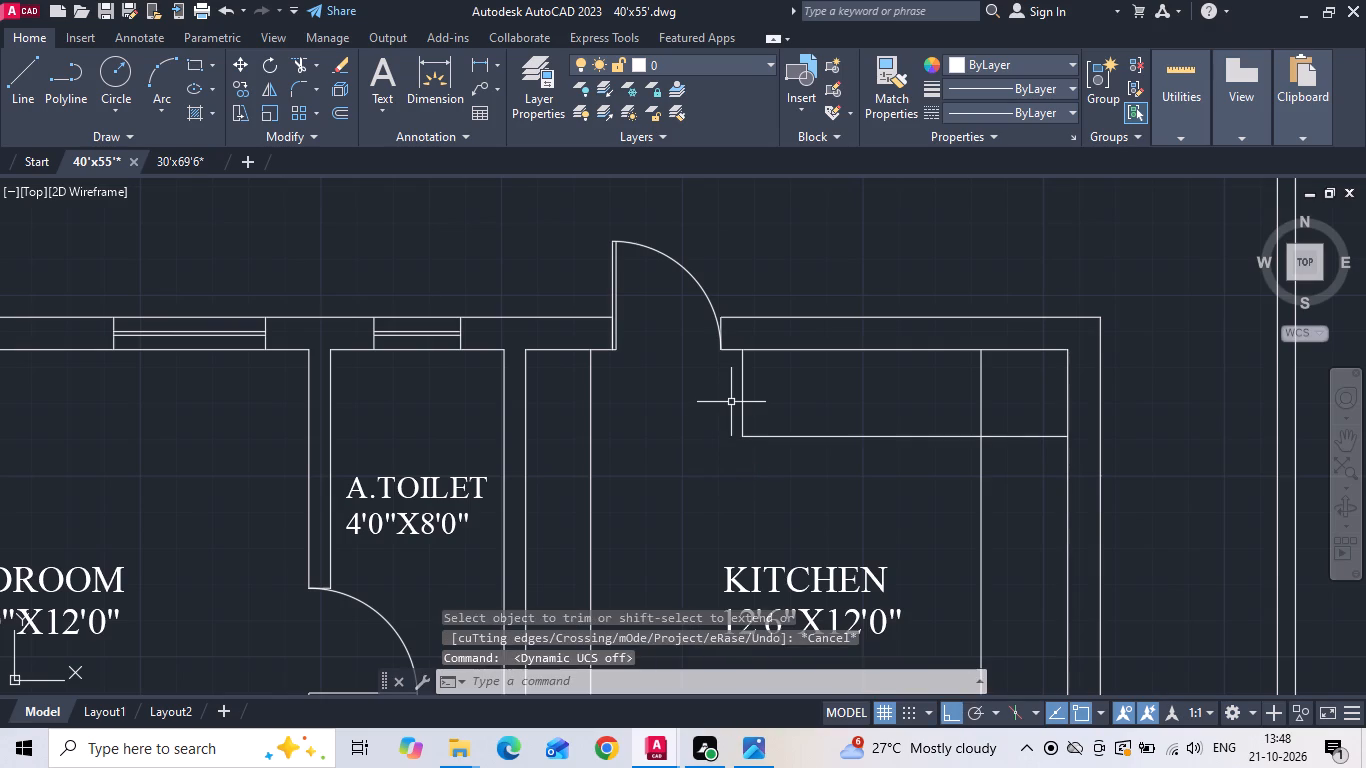
Fillet the KITCHEN's north and east counter edges into a sharp corner.
key(f)
key(space)
click(929, 437)
click(982, 462)
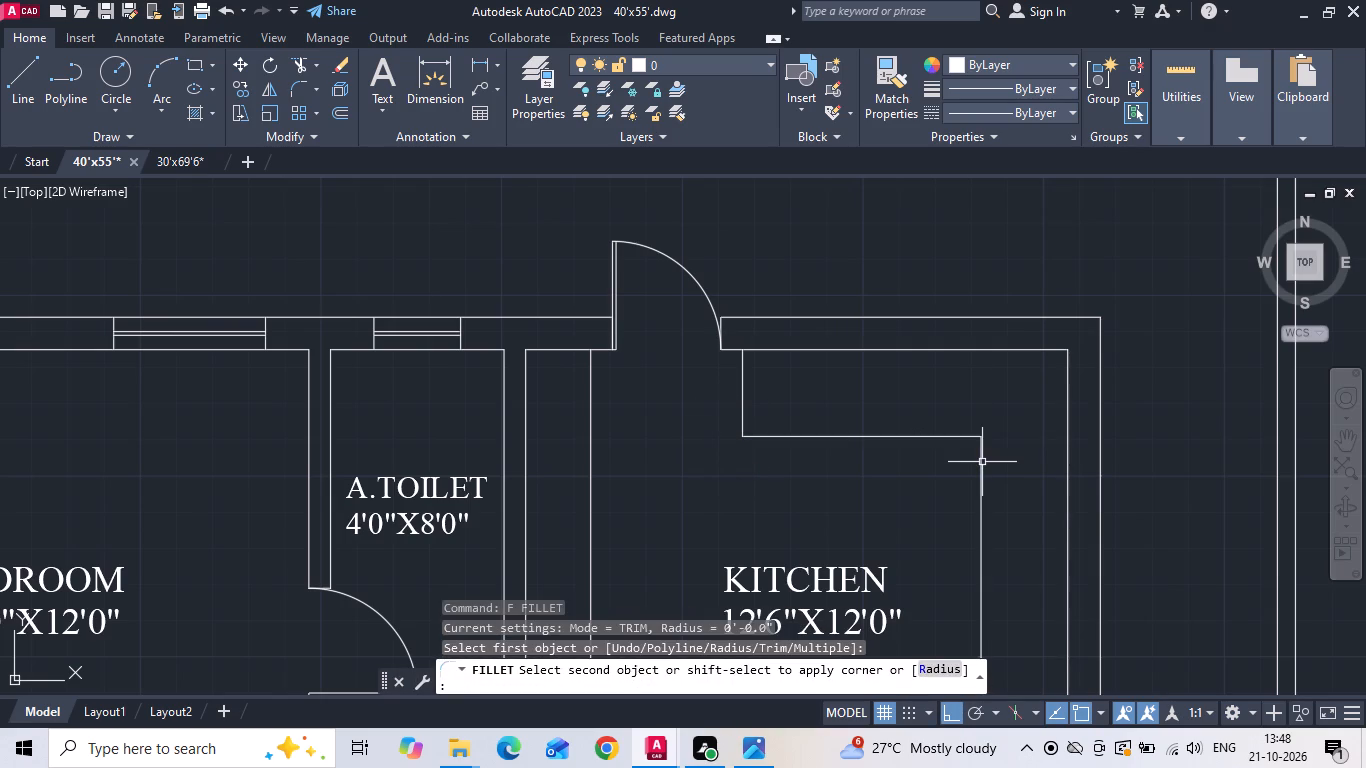
key(Escape)
Save the drawing.
key(ctrl+s)
scroll(729, 316, down, 2)
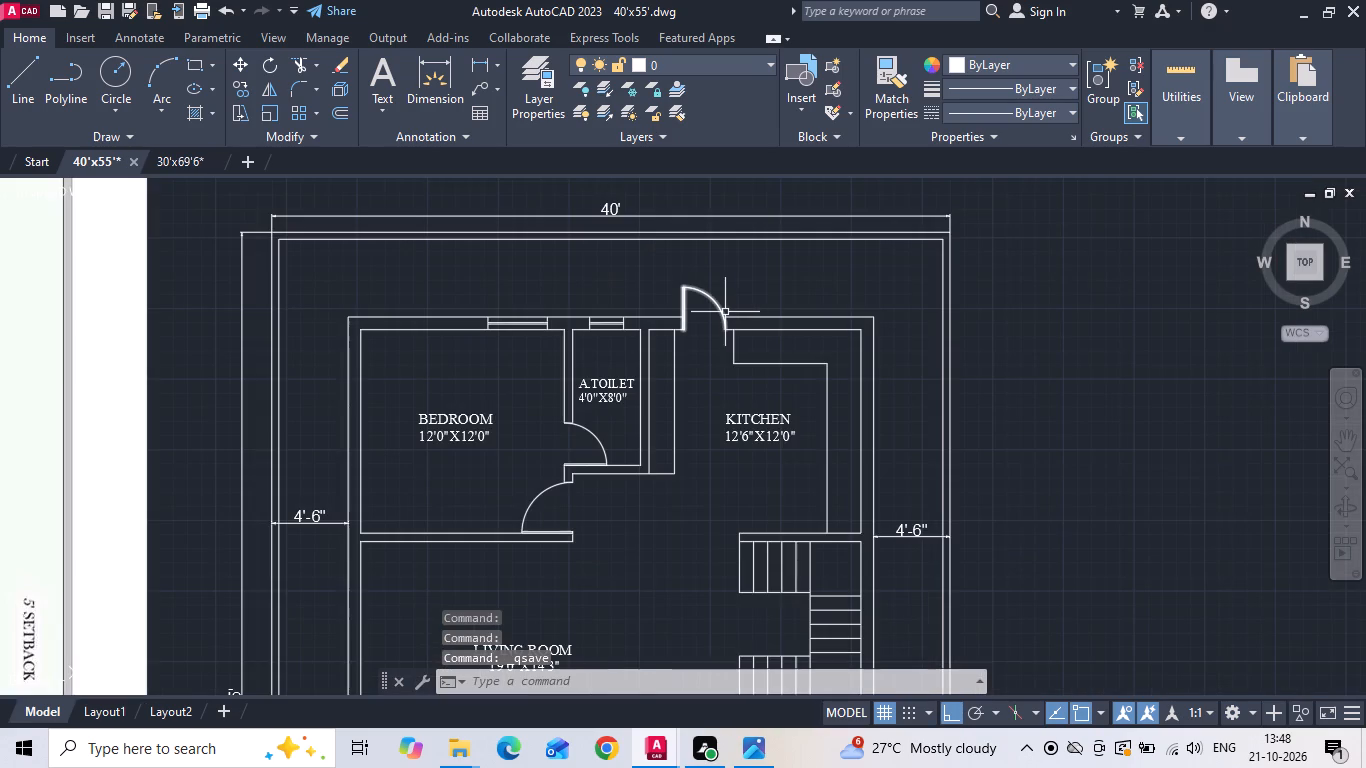
scroll(725, 312, down, 1)
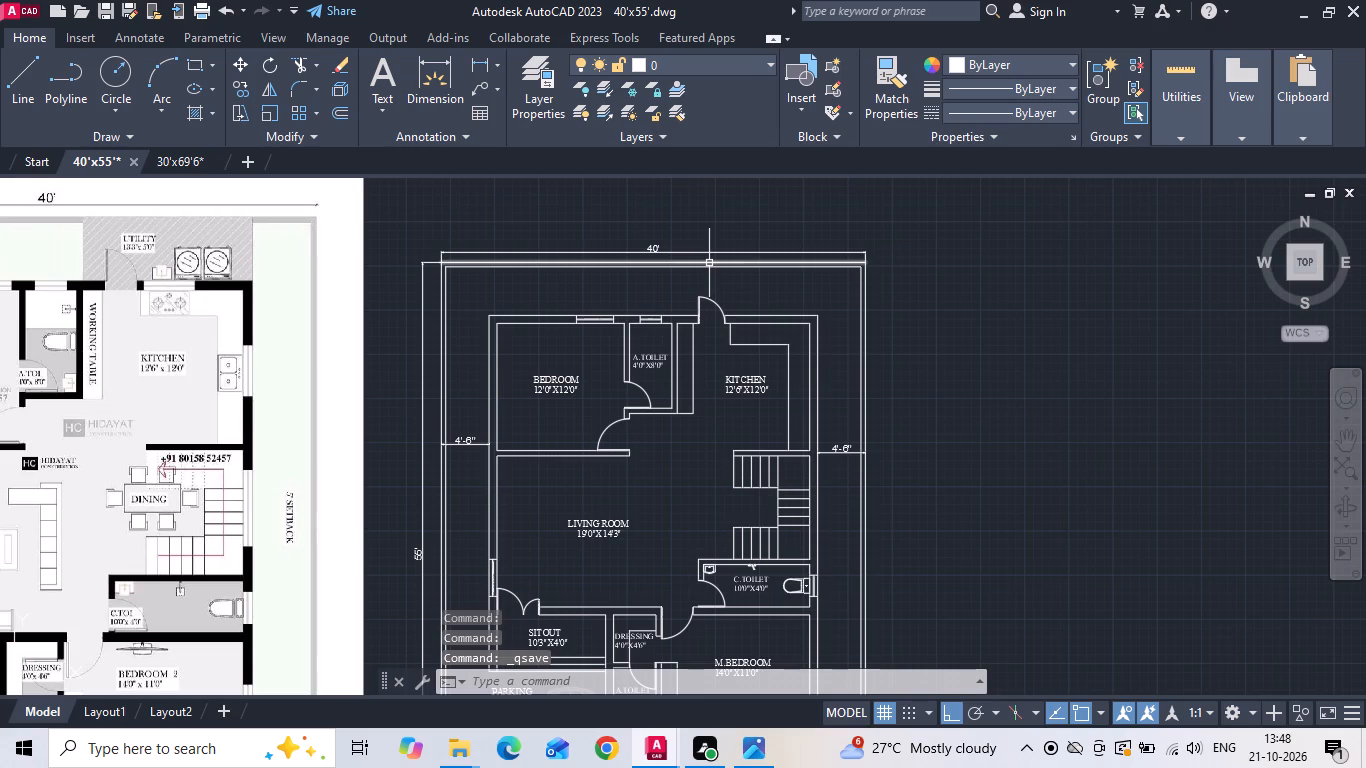
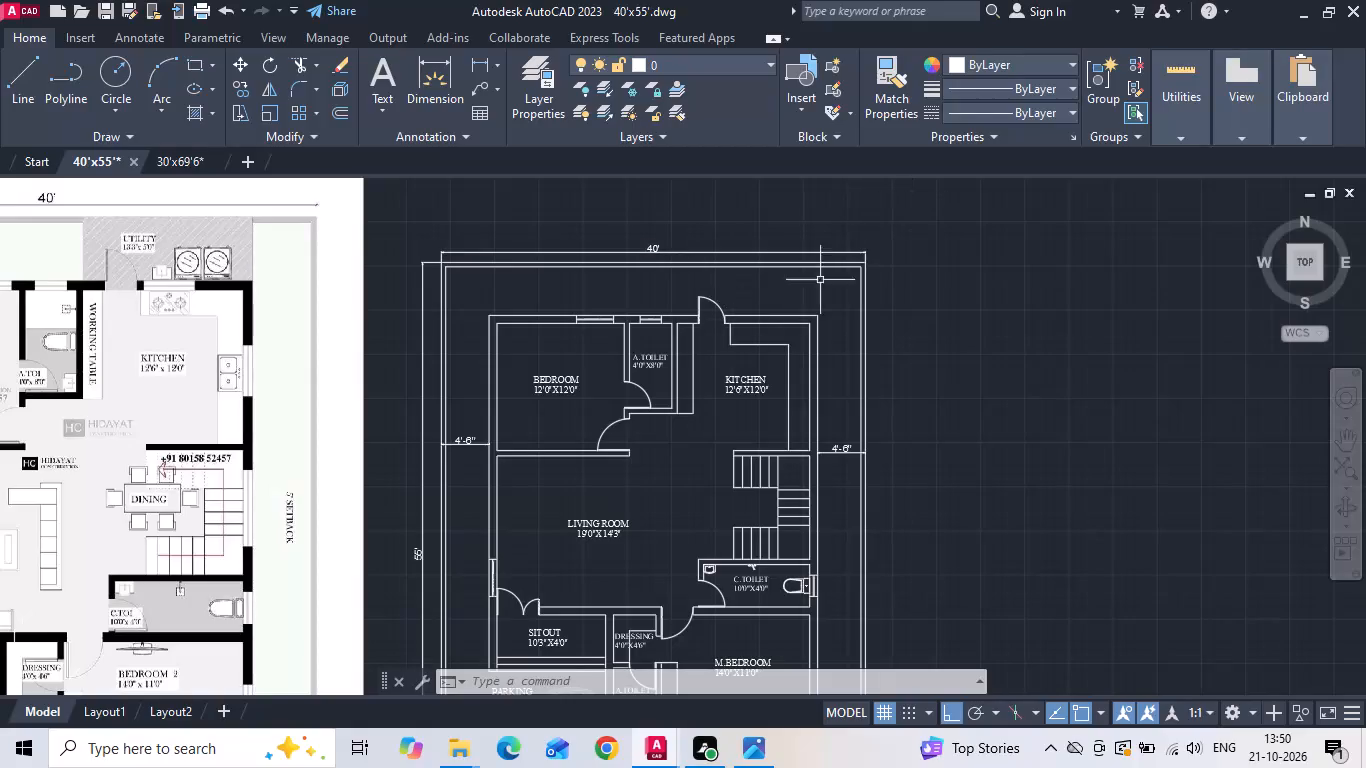
Copy the M.Bedroom's left bottom-wall window into the bottom wall of the adjacent A.Toilet, aligned with the toilet's inner right corner.
scroll(802, 299, down, 2)
middle_drag(681, 441, 683, 413)
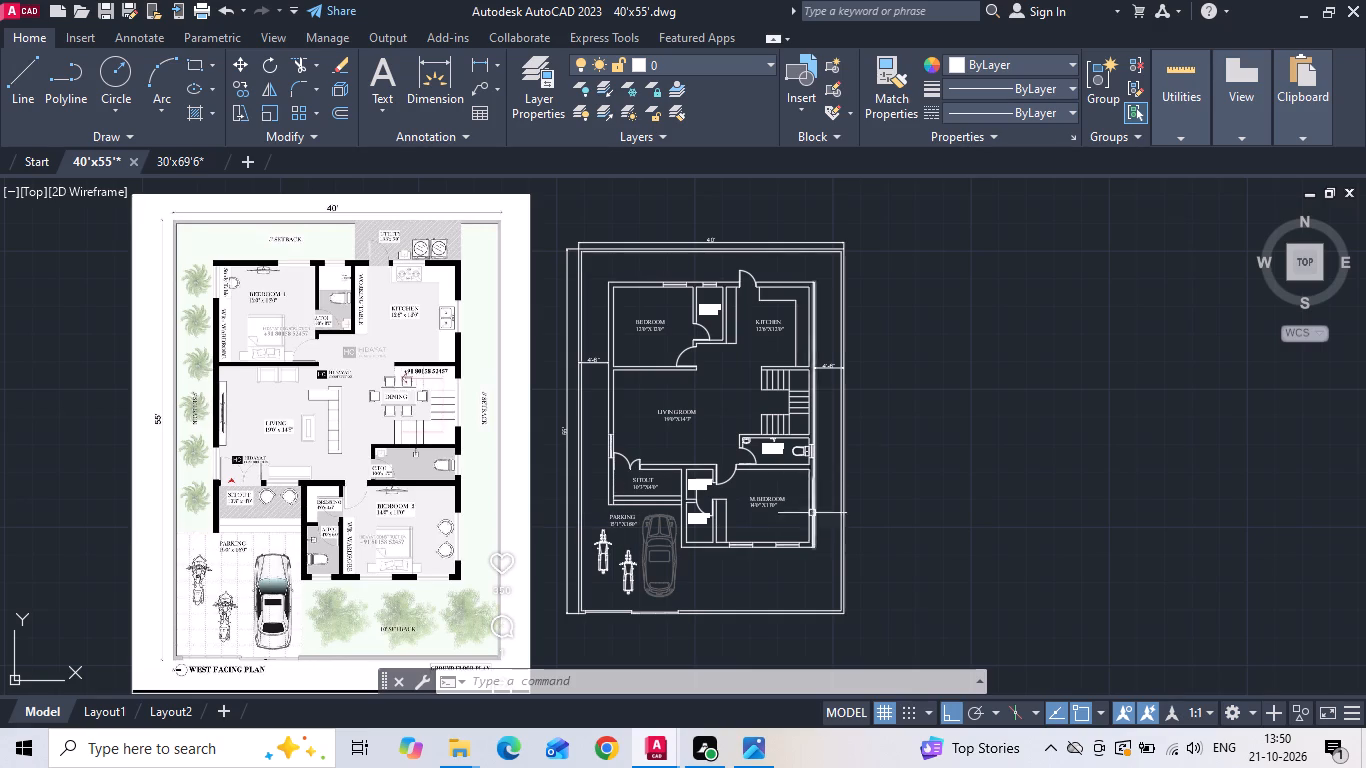
scroll(705, 561, up, 4)
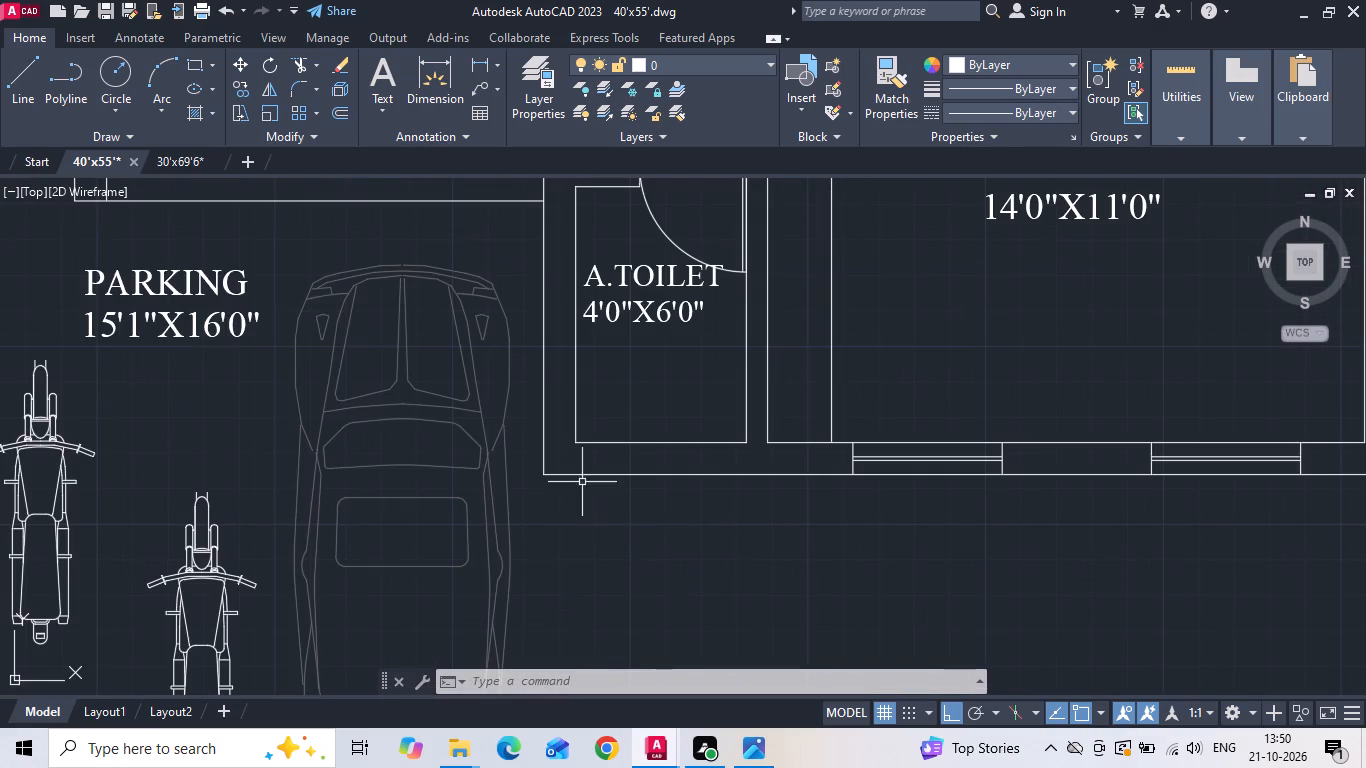
scroll(824, 441, up, 1)
drag(862, 432, 890, 472)
click(1138, 577)
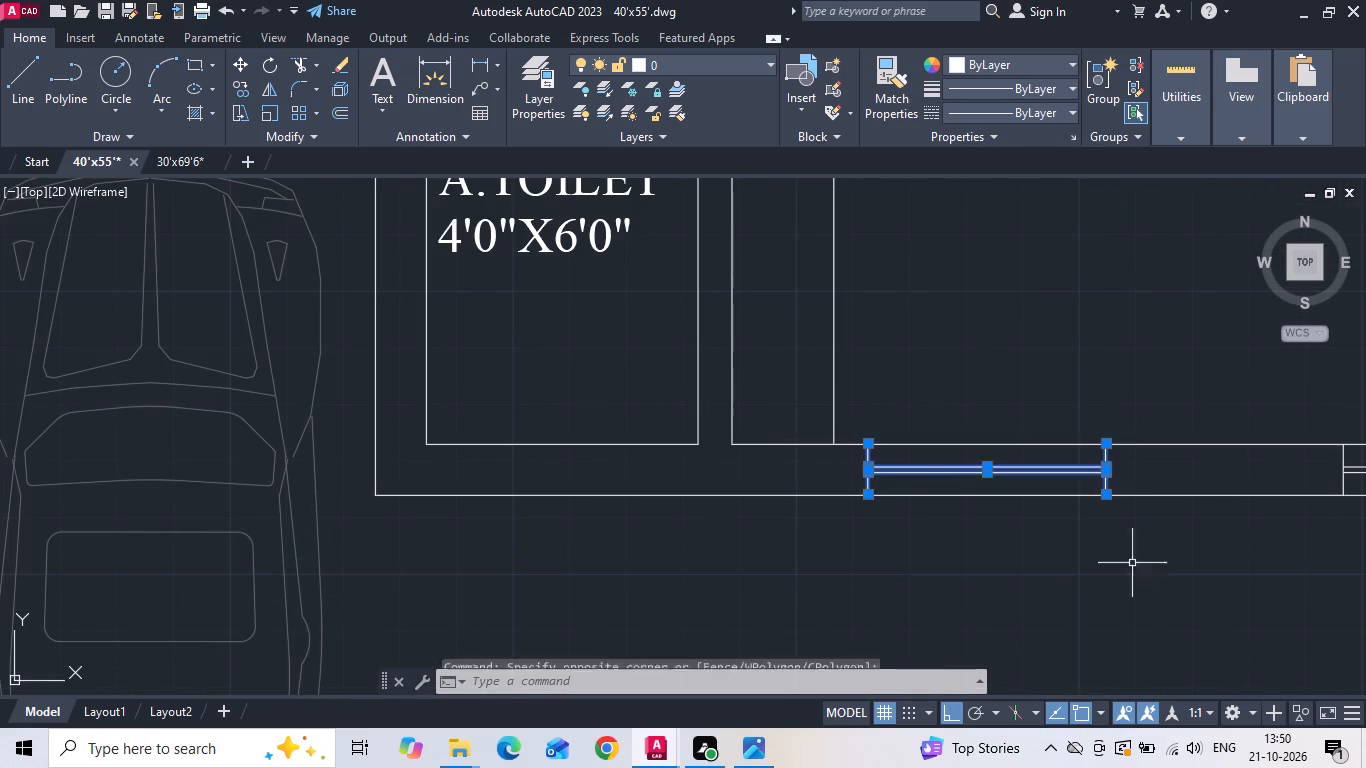
right_click(998, 356)
click(1051, 412)
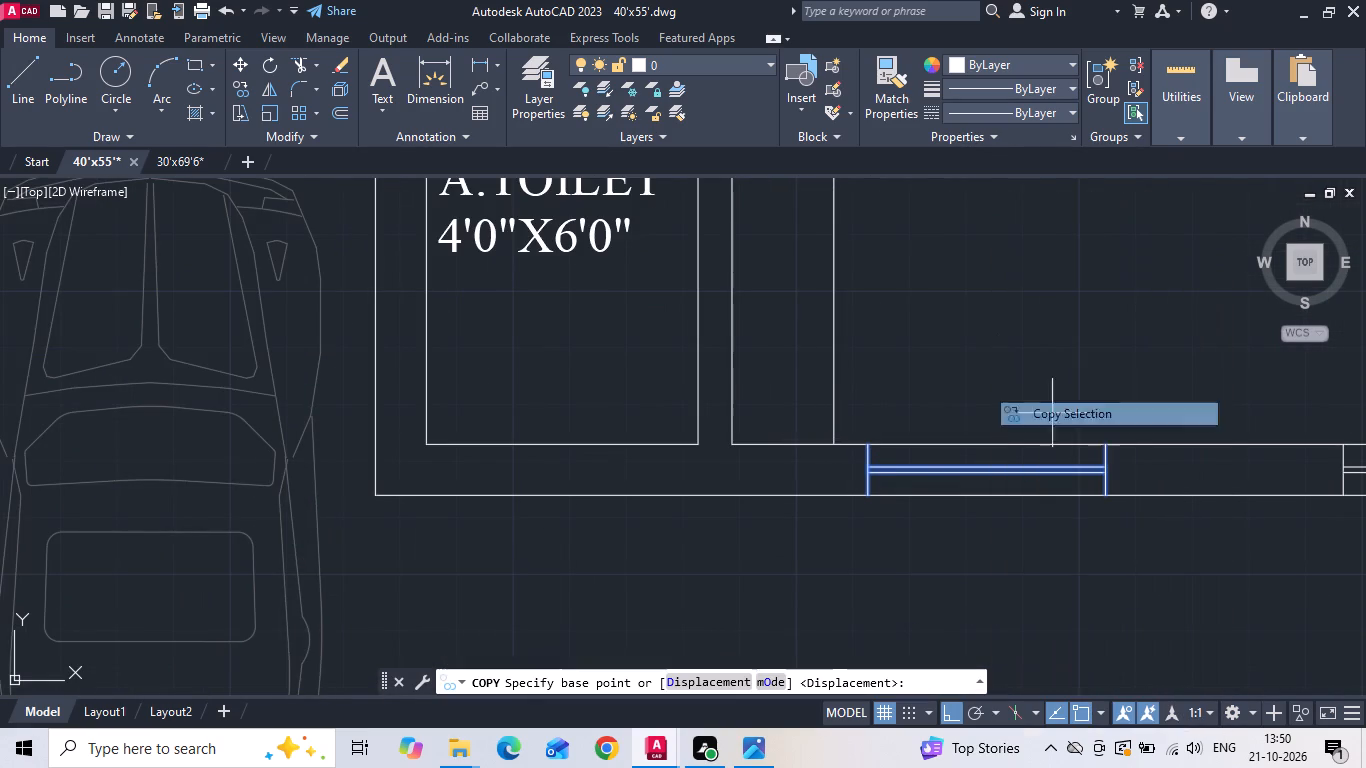
click(1109, 441)
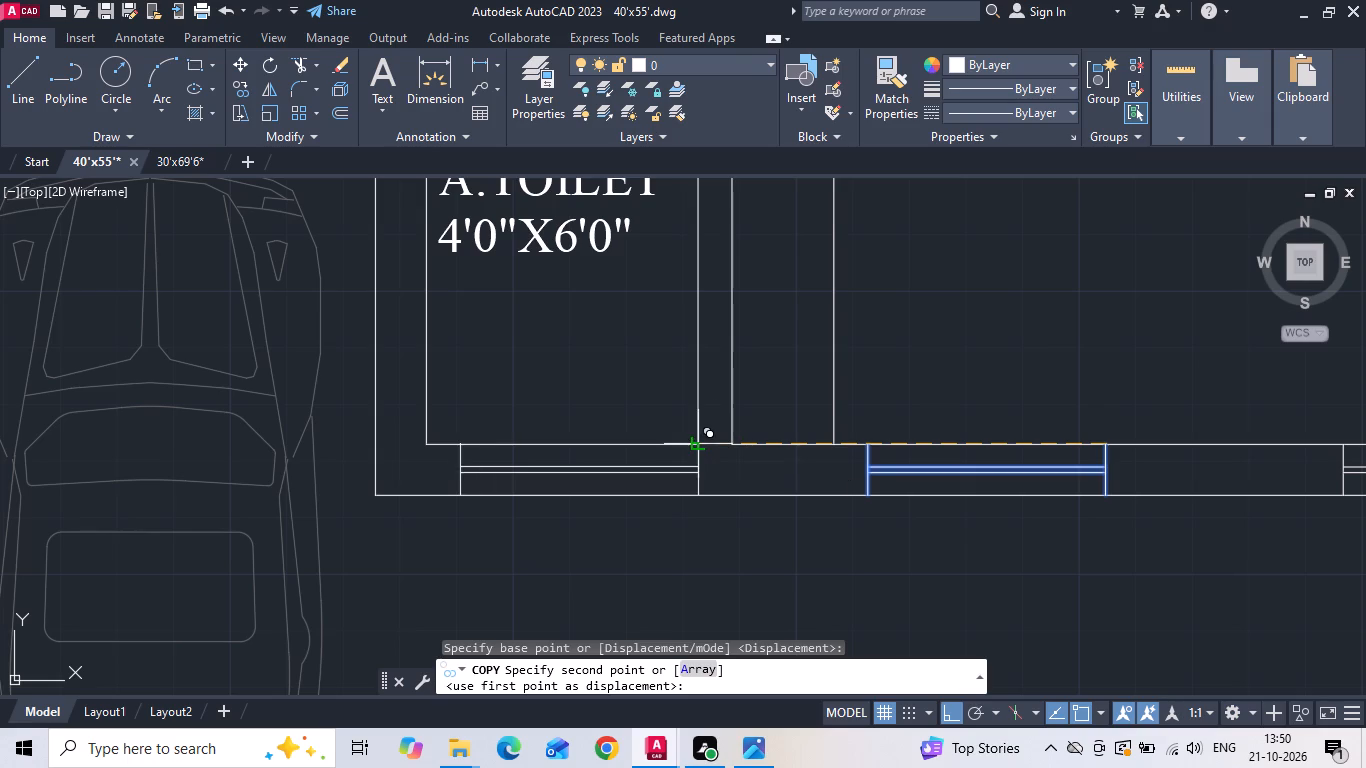
click(702, 440)
key(Escape)
Move the copied A.Toilet window 12 inches to the left along the bottom wall.
scroll(701, 456, up, 1)
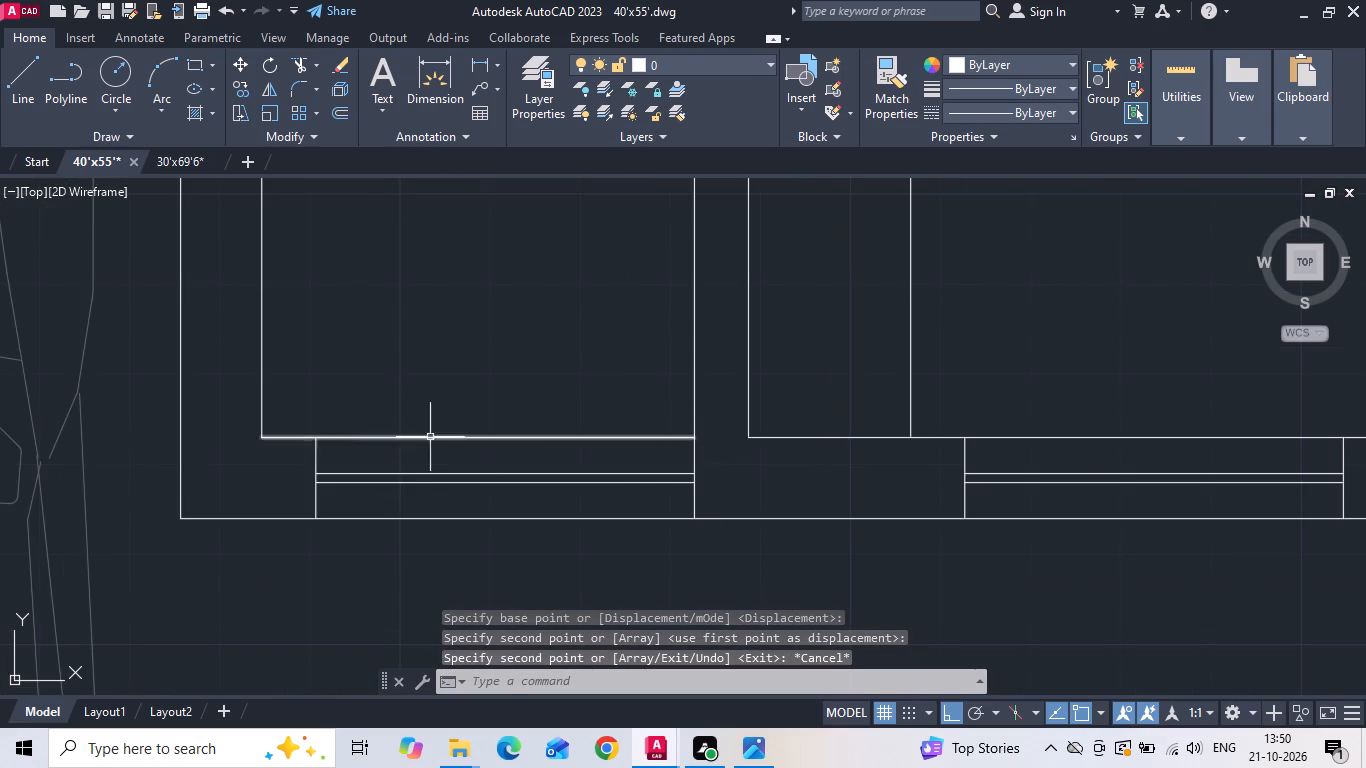
drag(302, 423, 328, 477)
click(740, 594)
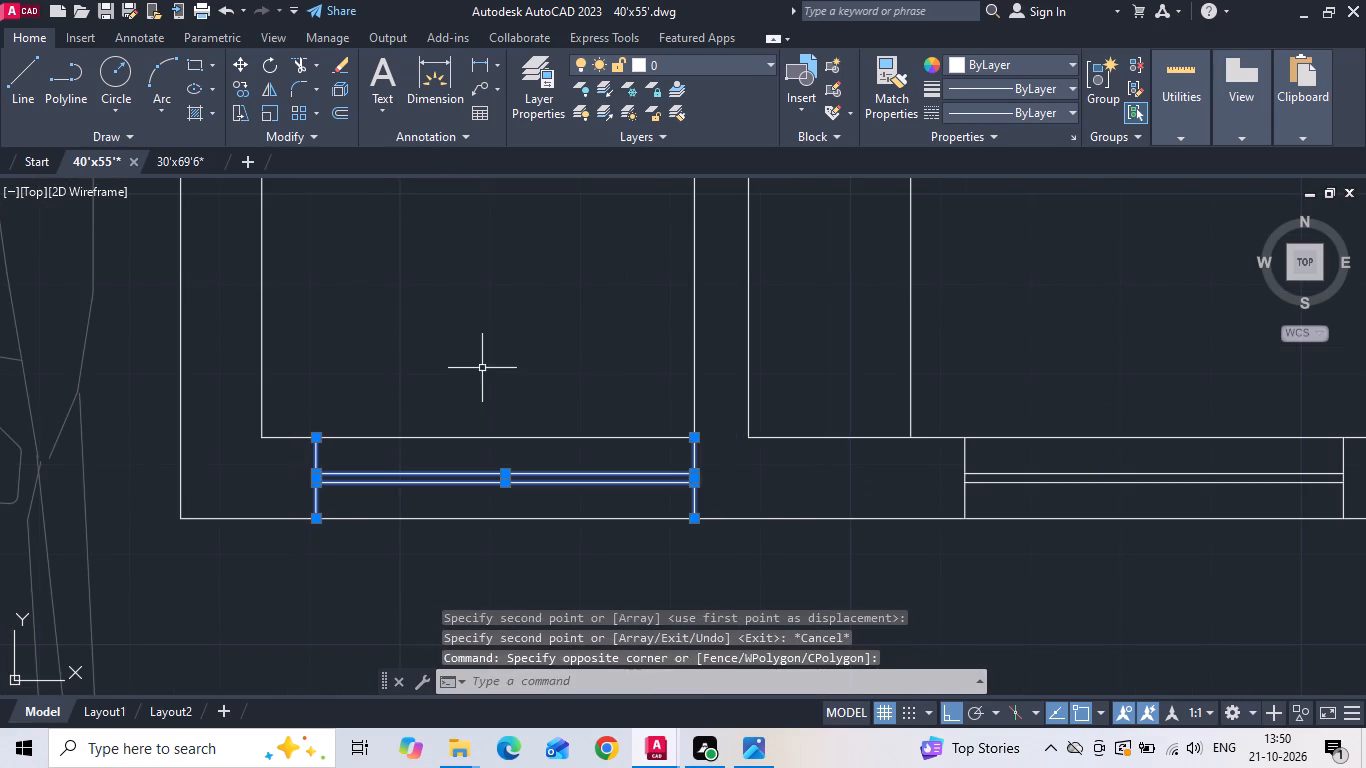
right_click(482, 365)
click(521, 391)
drag(560, 355, 511, 352)
text(12)
key(space)
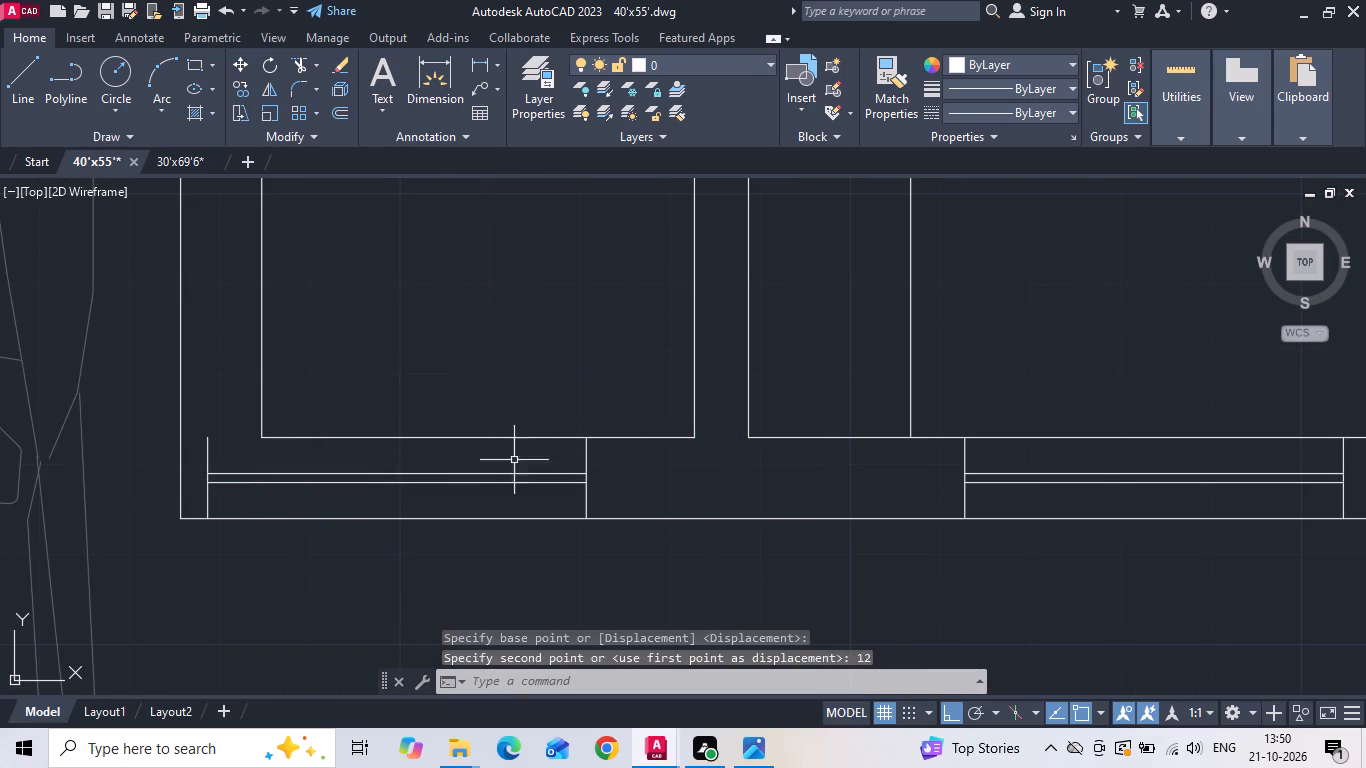
Copy the right end line of the A.Toilet window 2' to the left.
click(592, 446)
click(530, 448)
right_click(517, 400)
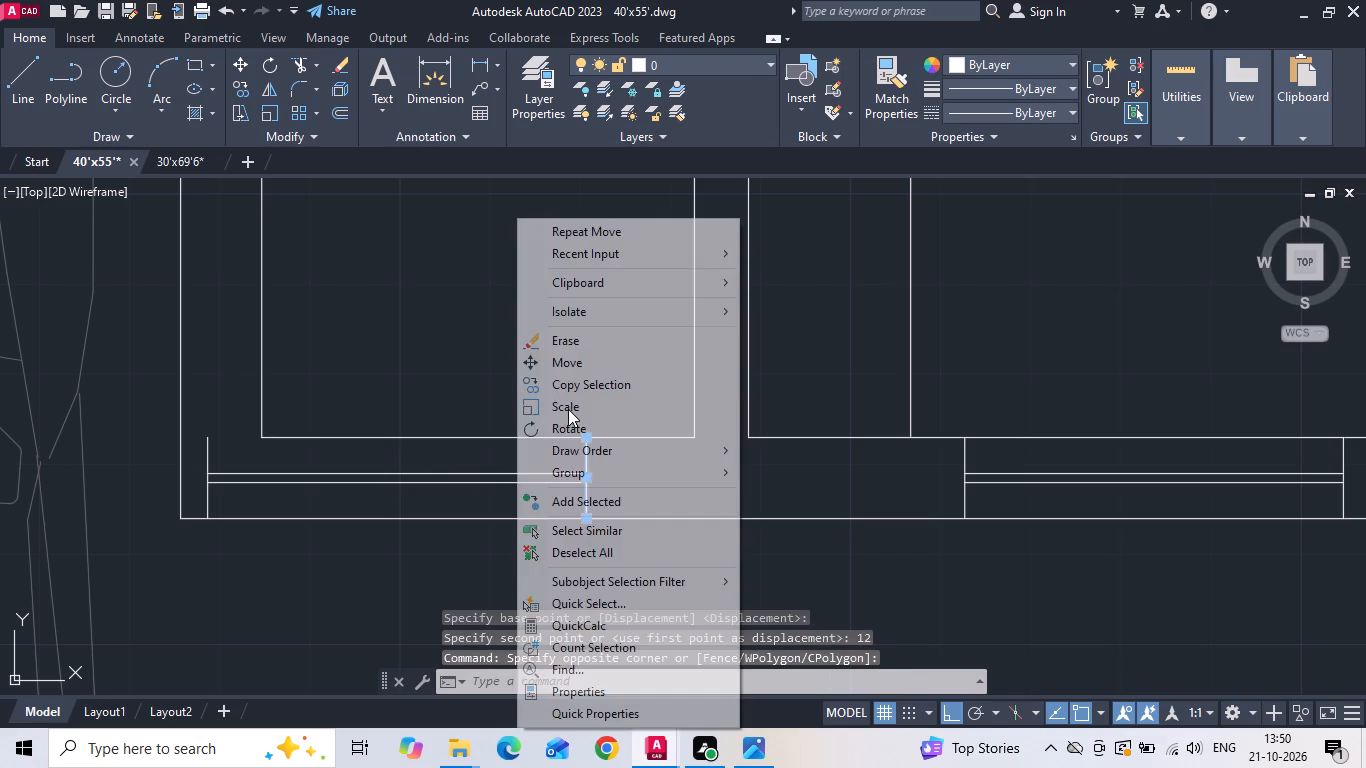
click(575, 385)
drag(603, 356, 576, 353)
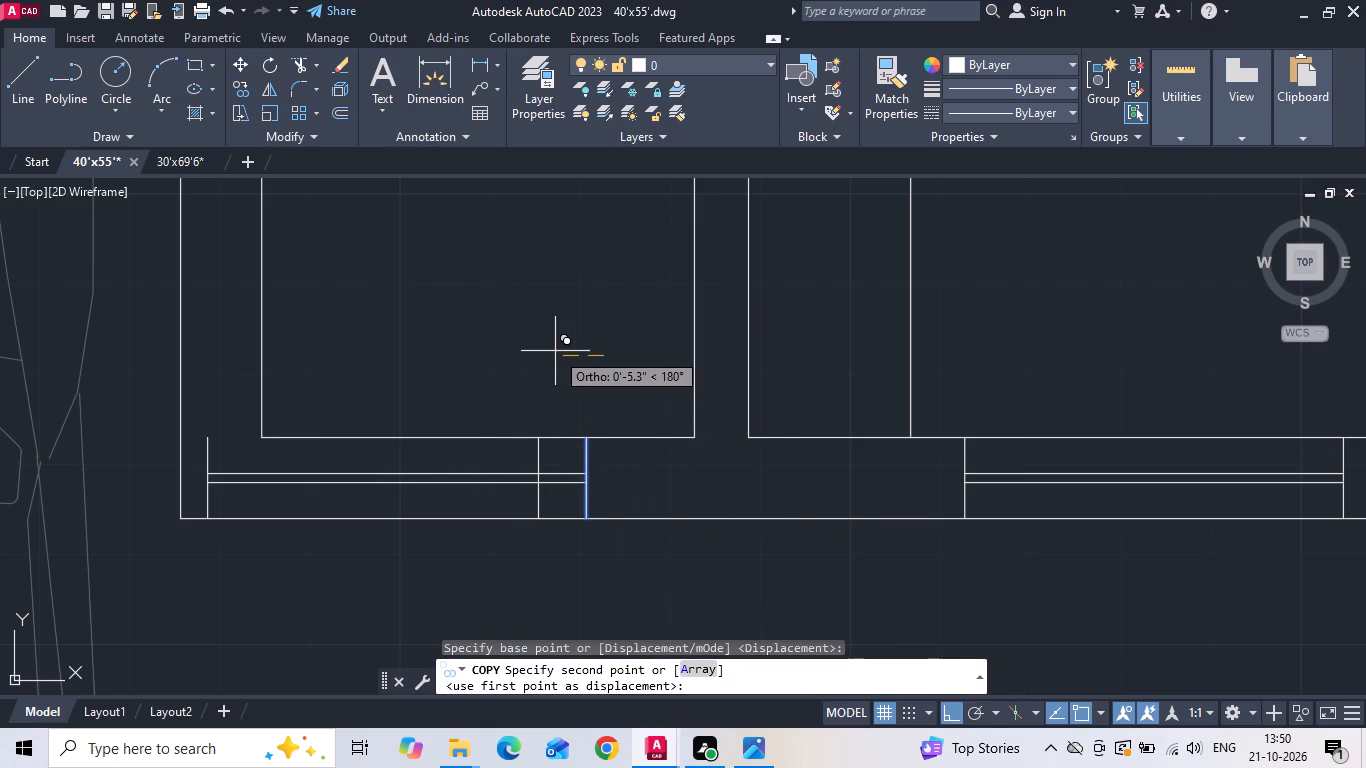
key(2)
key(apostrophe)
key(Return)
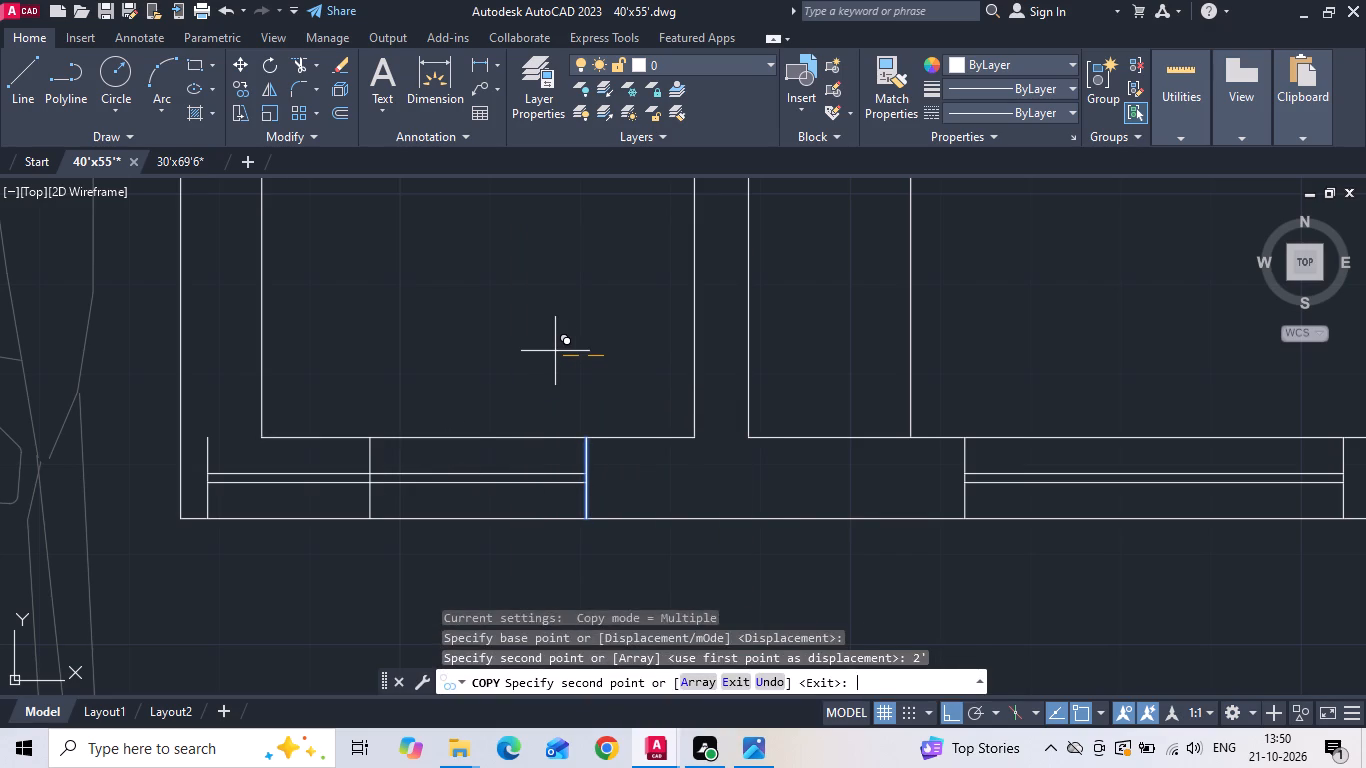
key(Escape)
Trim away the excess window lines to the left of the new A.Toilet window end line.
key(r)
key(Escape)
text(TR)
key(space)
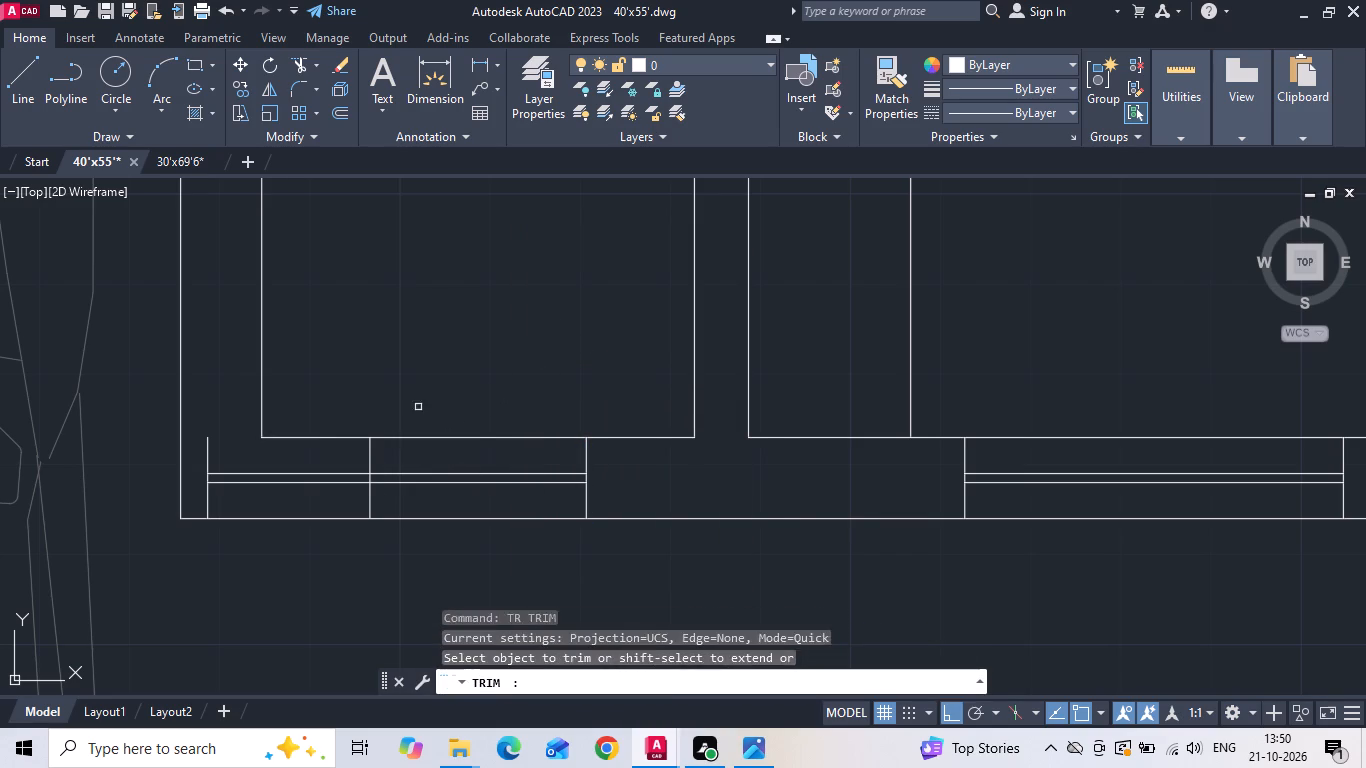
key(space)
drag(294, 466, 195, 517)
key(Escape)
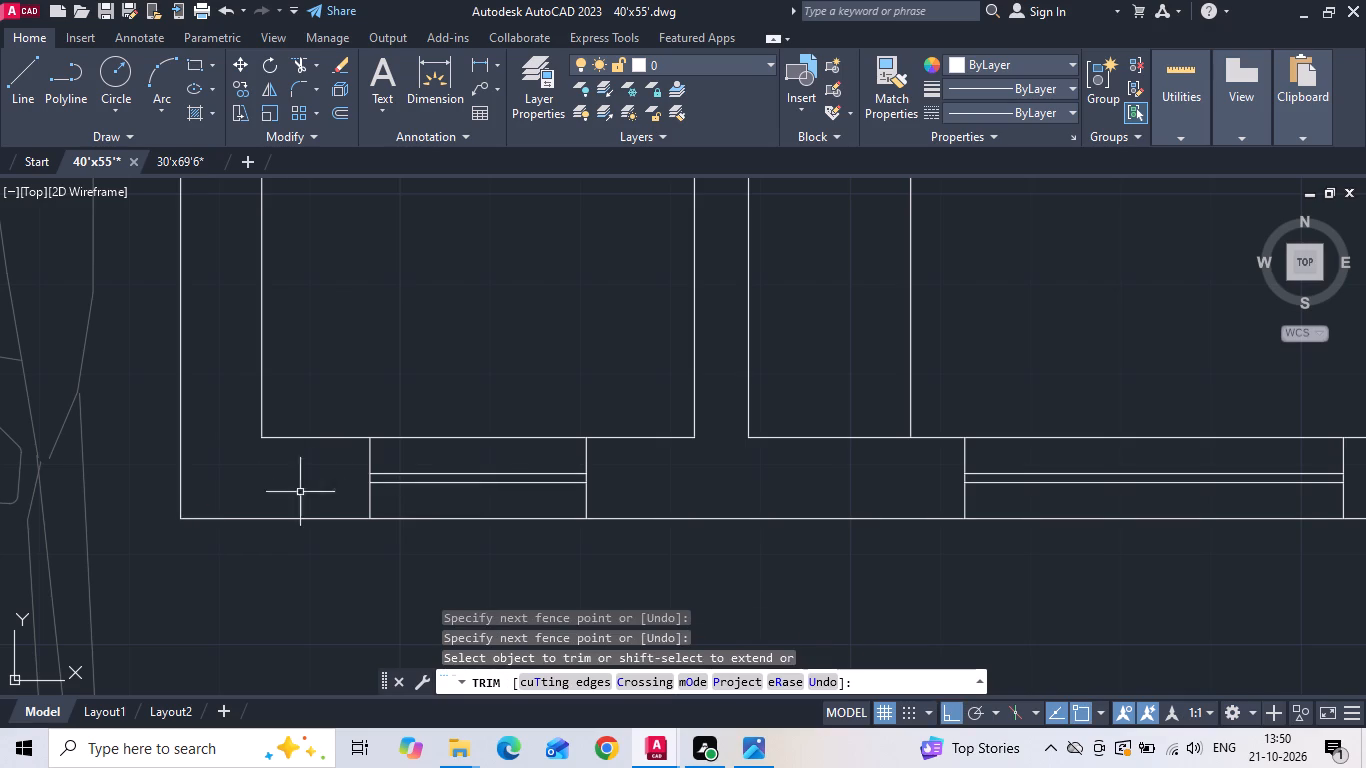
Mirror the C.Toilet's WC about a vertical line, keeping the original.
scroll(701, 489, down, 2)
scroll(573, 502, down, 2)
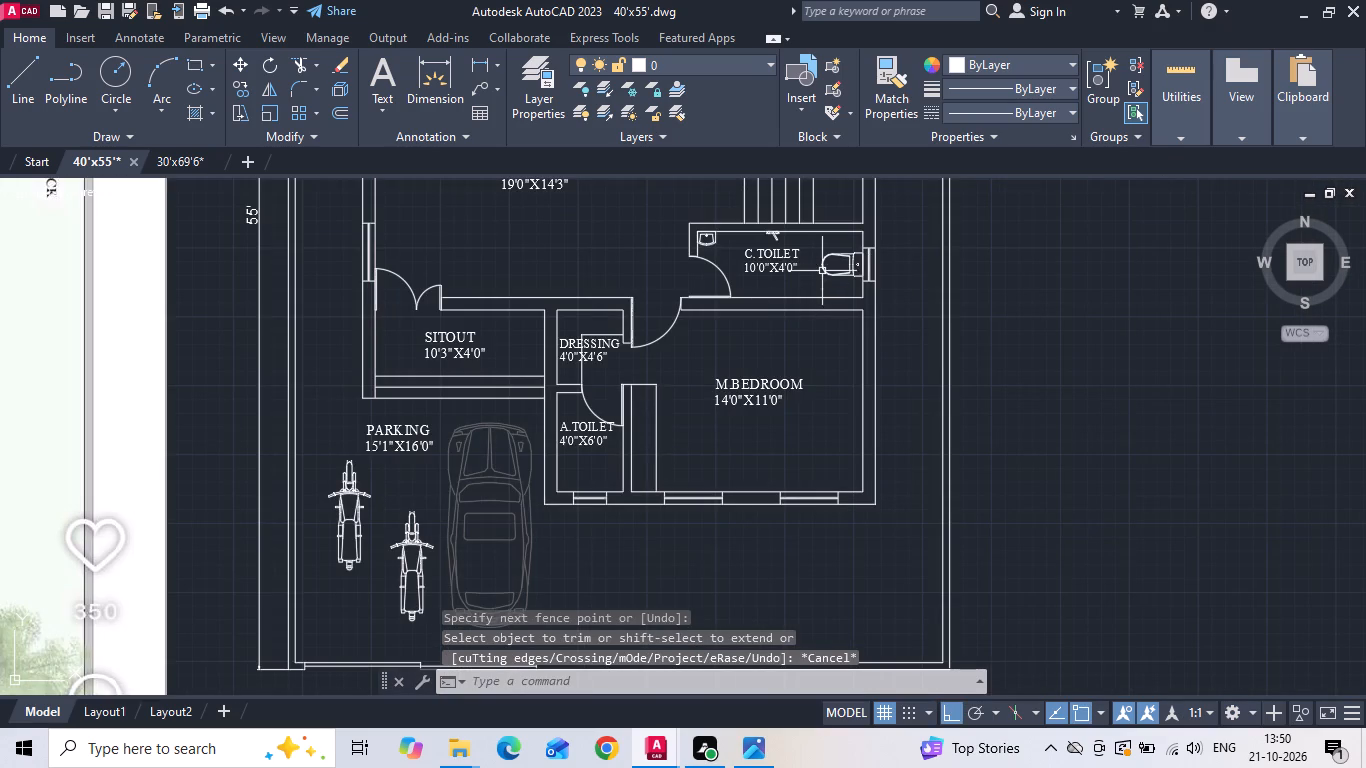
click(823, 264)
text(MI)
key(space)
click(821, 349)
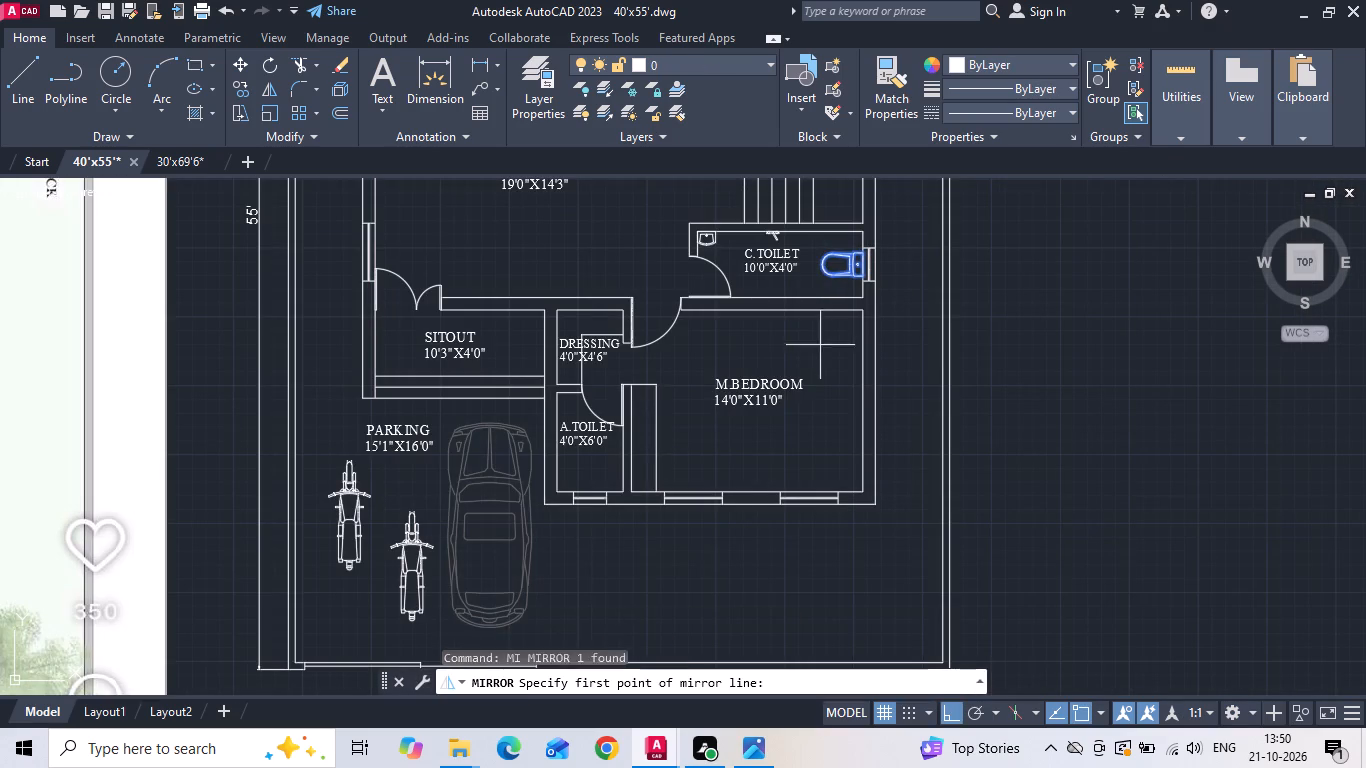
click(813, 410)
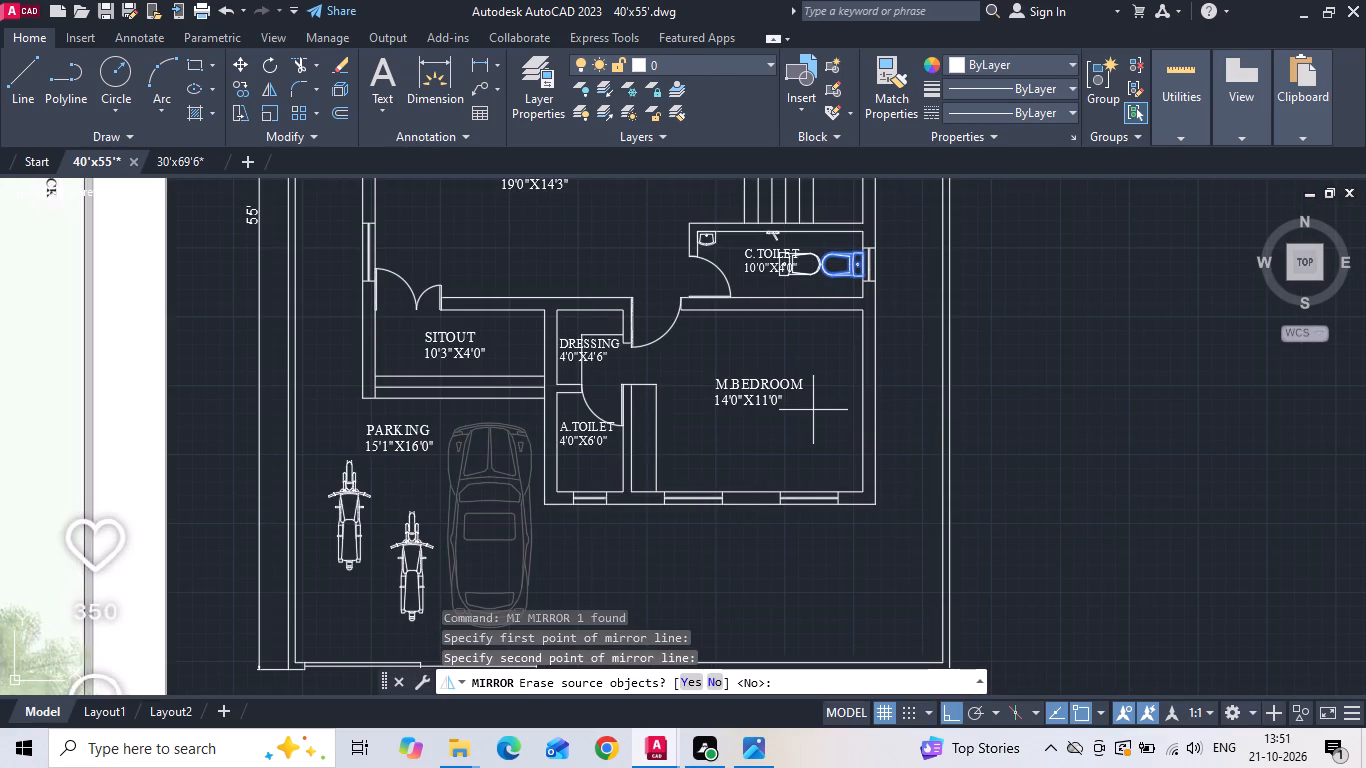
text(N)
key(space)
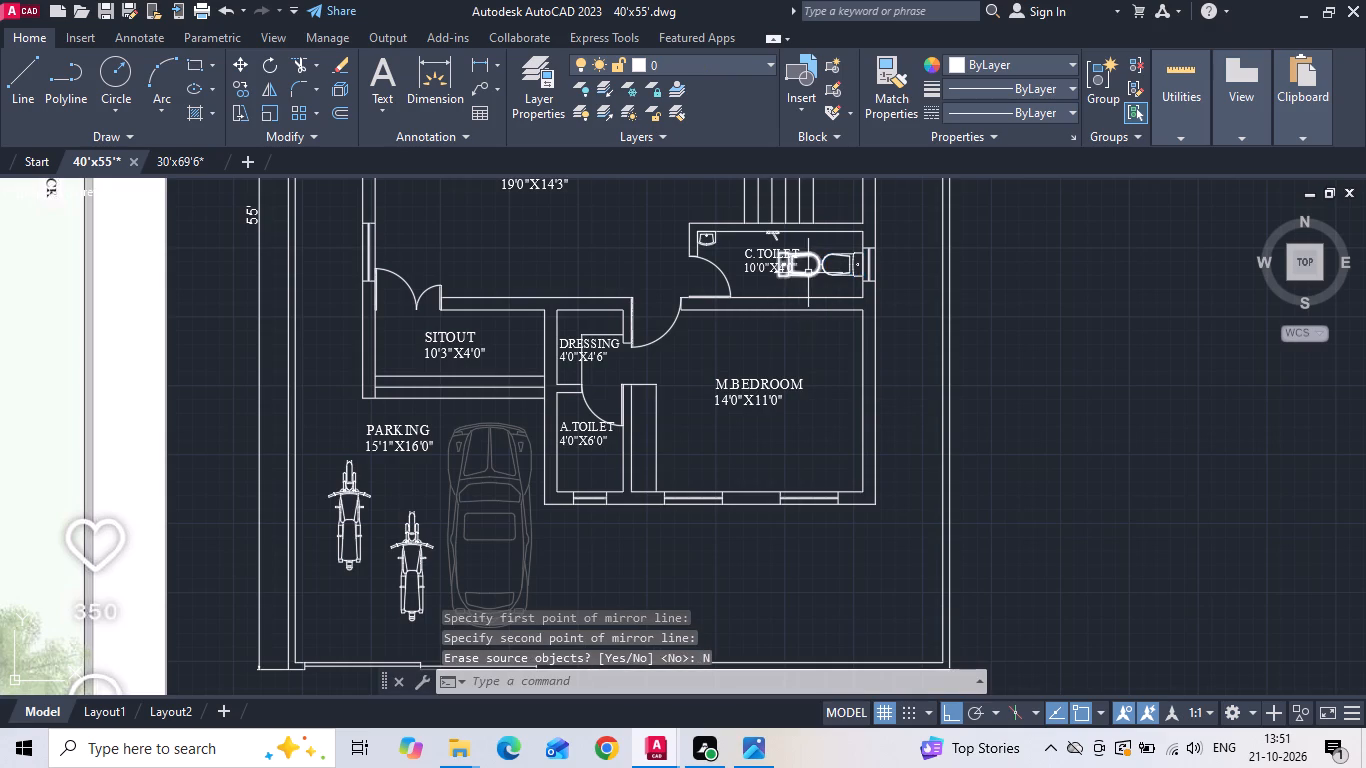
Move the mirrored WC by its lower back corner to the lower-left inner corner of the A.Toilet beside the M.Bedroom.
click(808, 273)
right_click(808, 273)
click(849, 357)
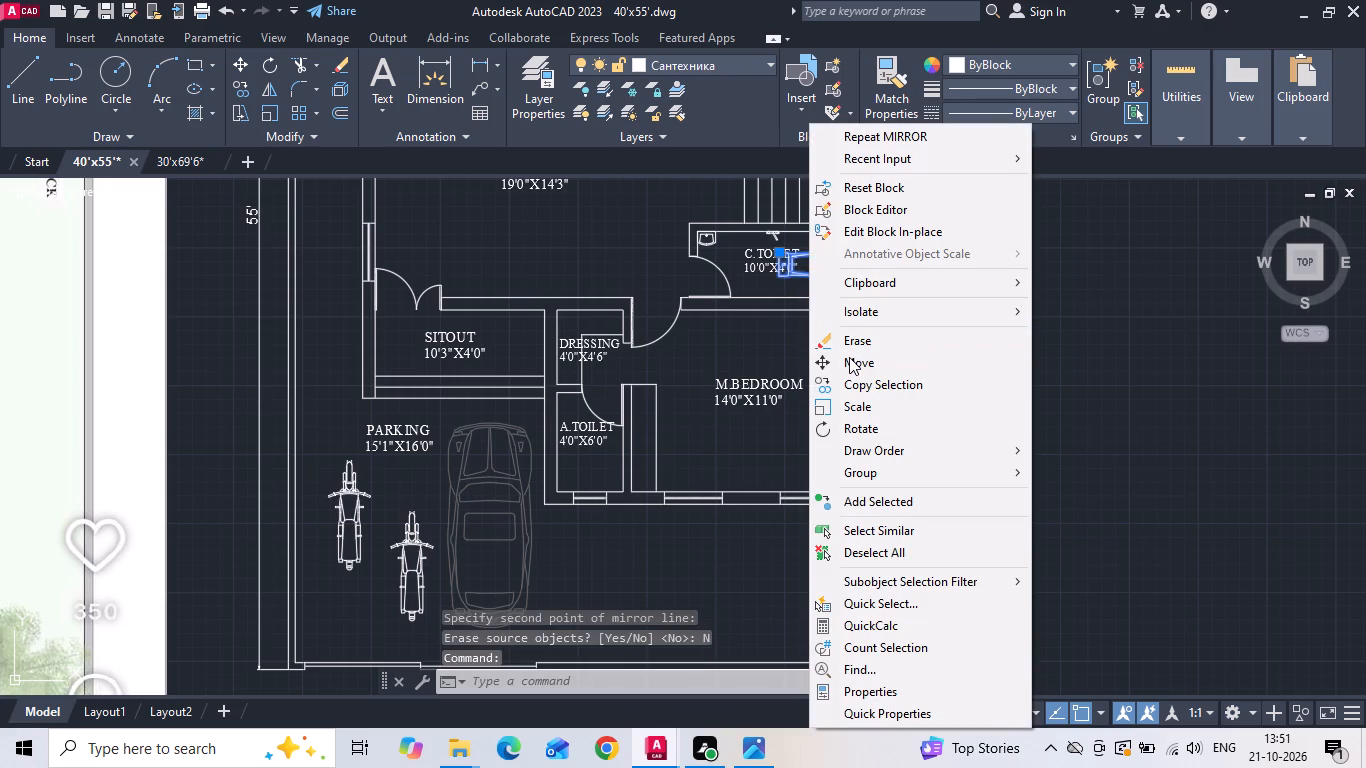
scroll(748, 264, up, 5)
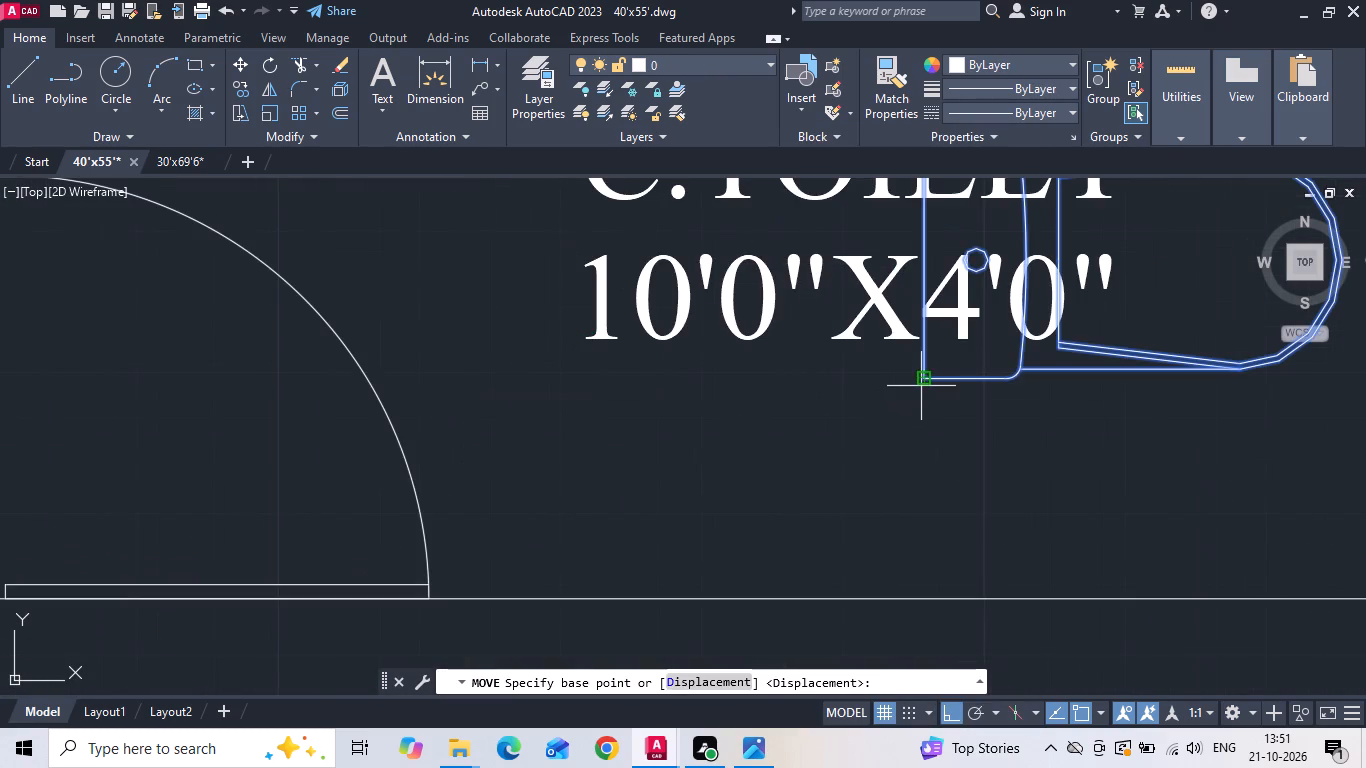
click(923, 379)
scroll(939, 341, down, 4)
scroll(765, 426, down, 3)
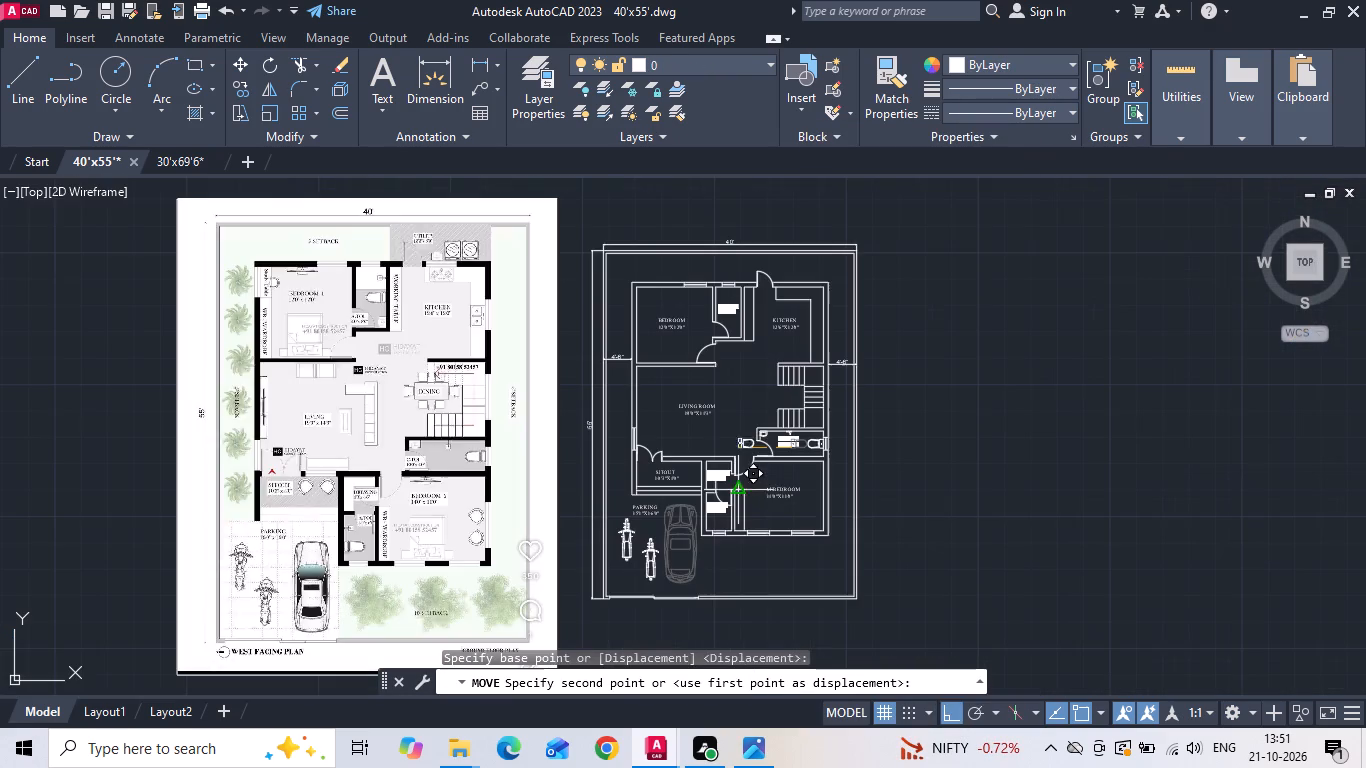
scroll(716, 550, up, 3)
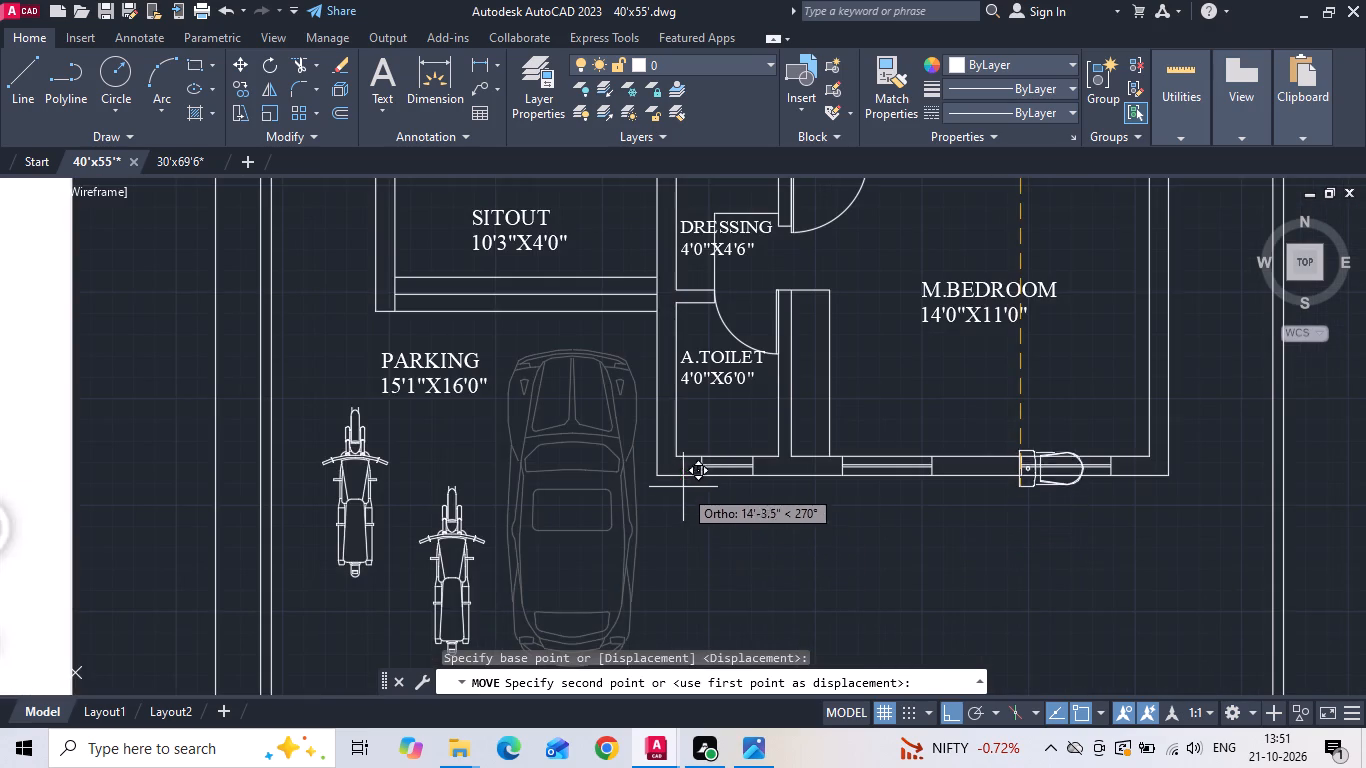
click(682, 448)
Move the A.Toilet's WC 12 inches up along the left wall.
scroll(691, 448, up, 3)
click(705, 379)
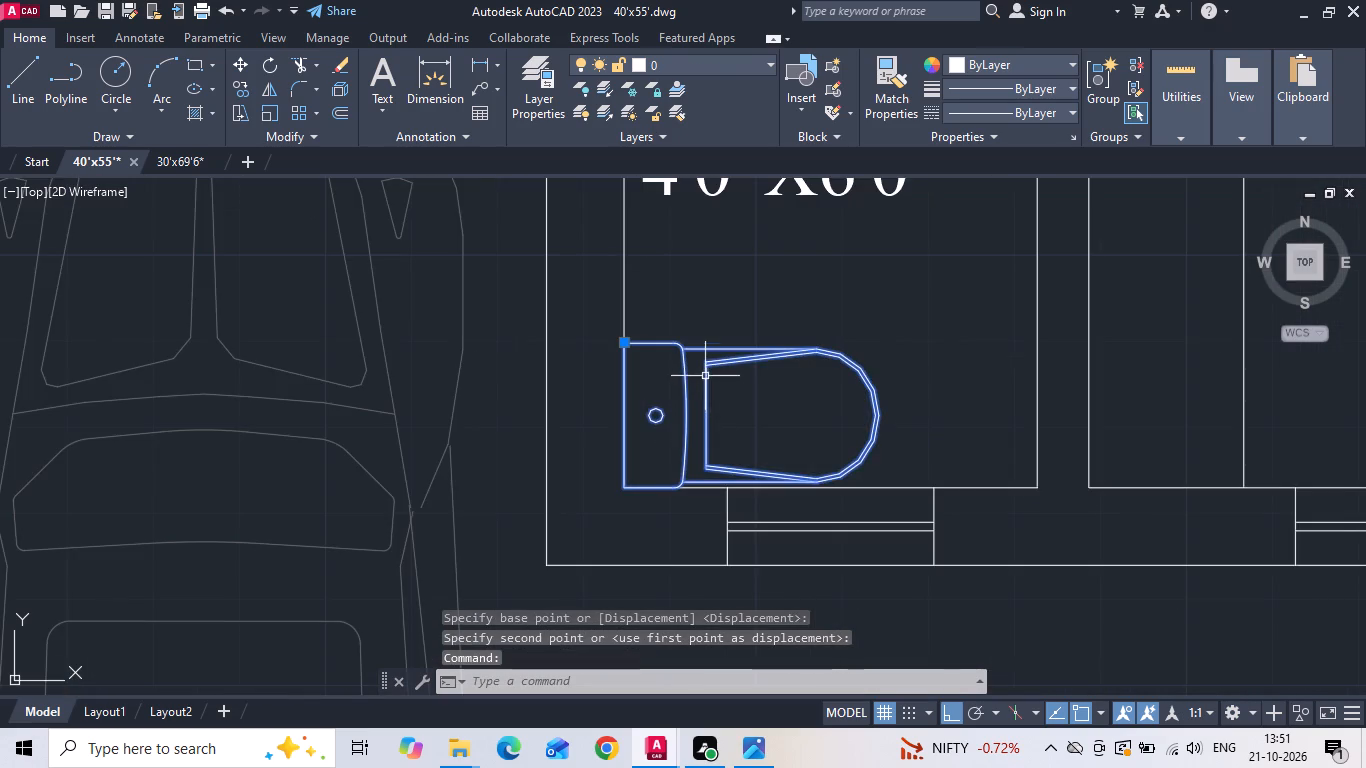
right_click(679, 311)
click(735, 368)
click(846, 310)
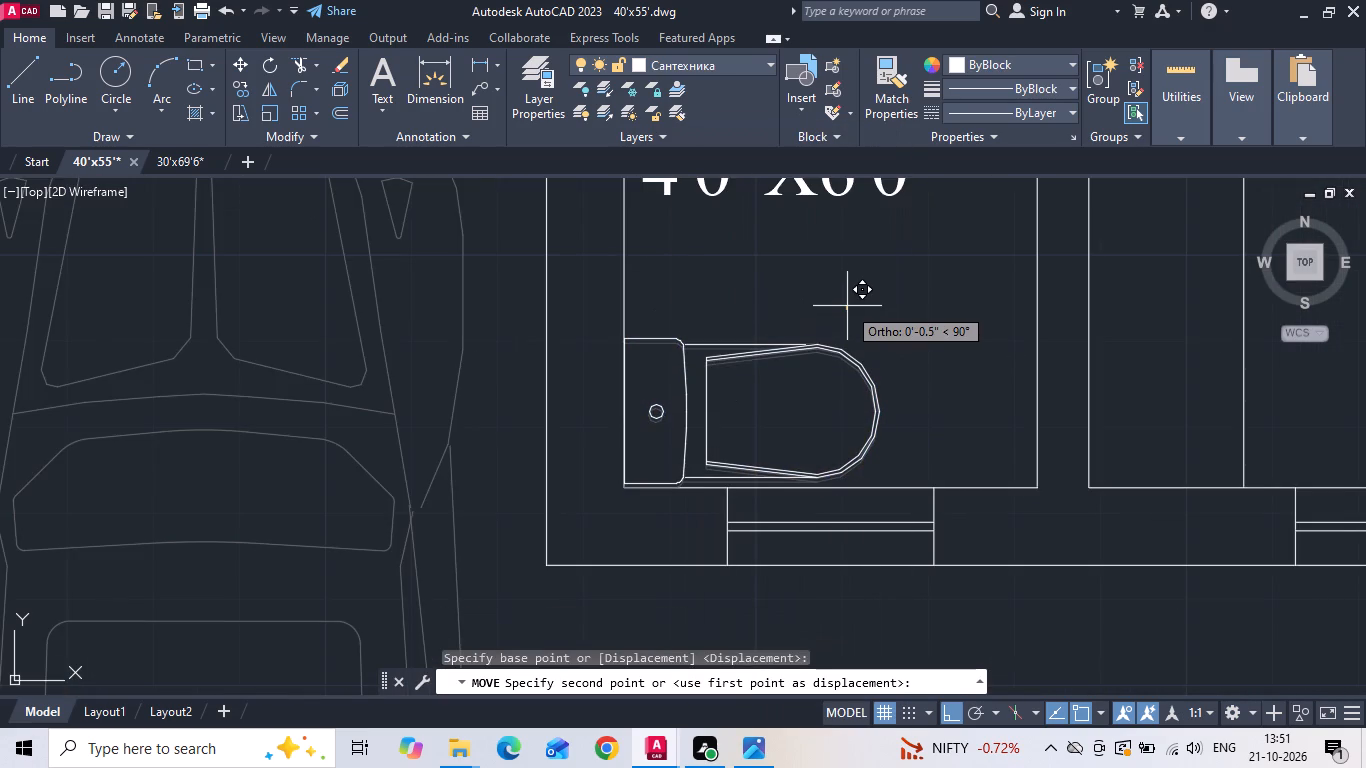
text(12)
key(space)
Copy the shower fitting from the C.Toilet's top wall into the A.Toilet beside the M.Bedroom, just above the room label.
scroll(746, 473, down, 4)
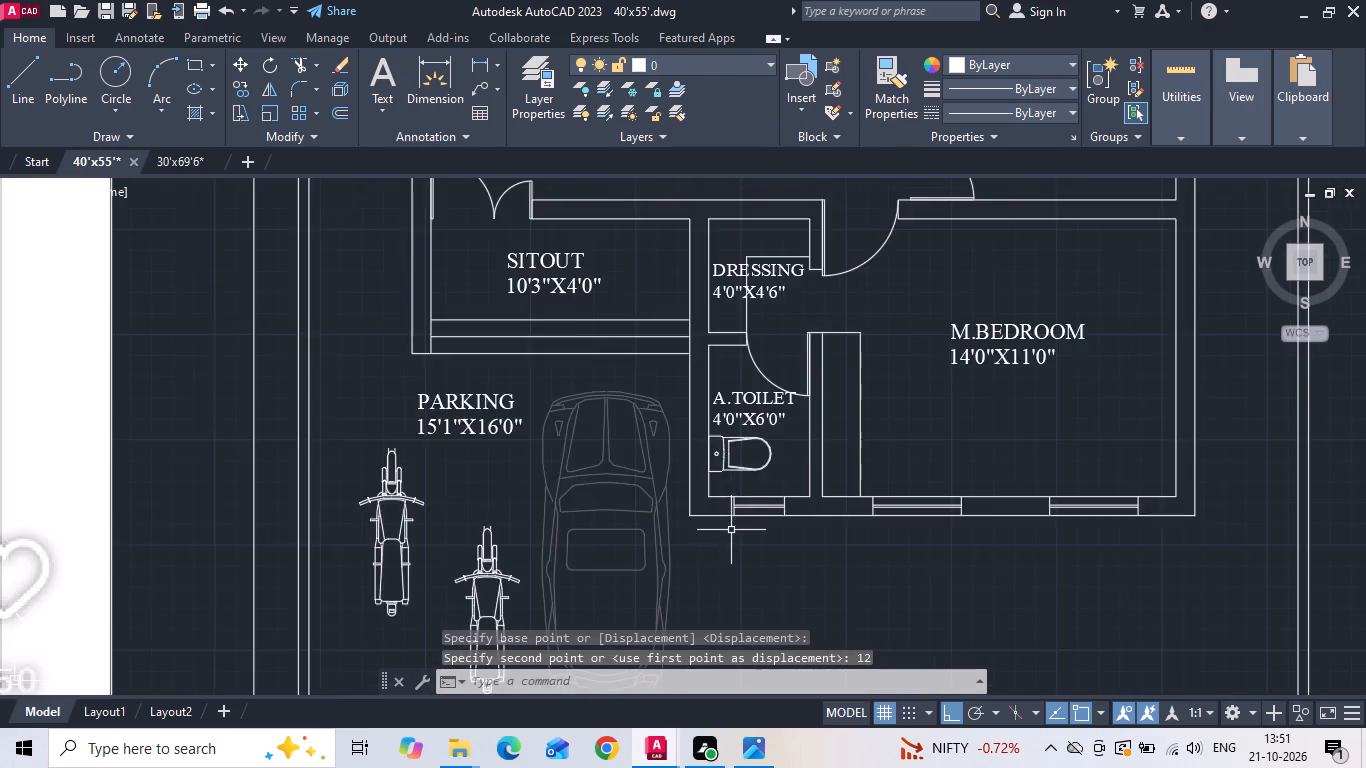
scroll(731, 533, down, 1)
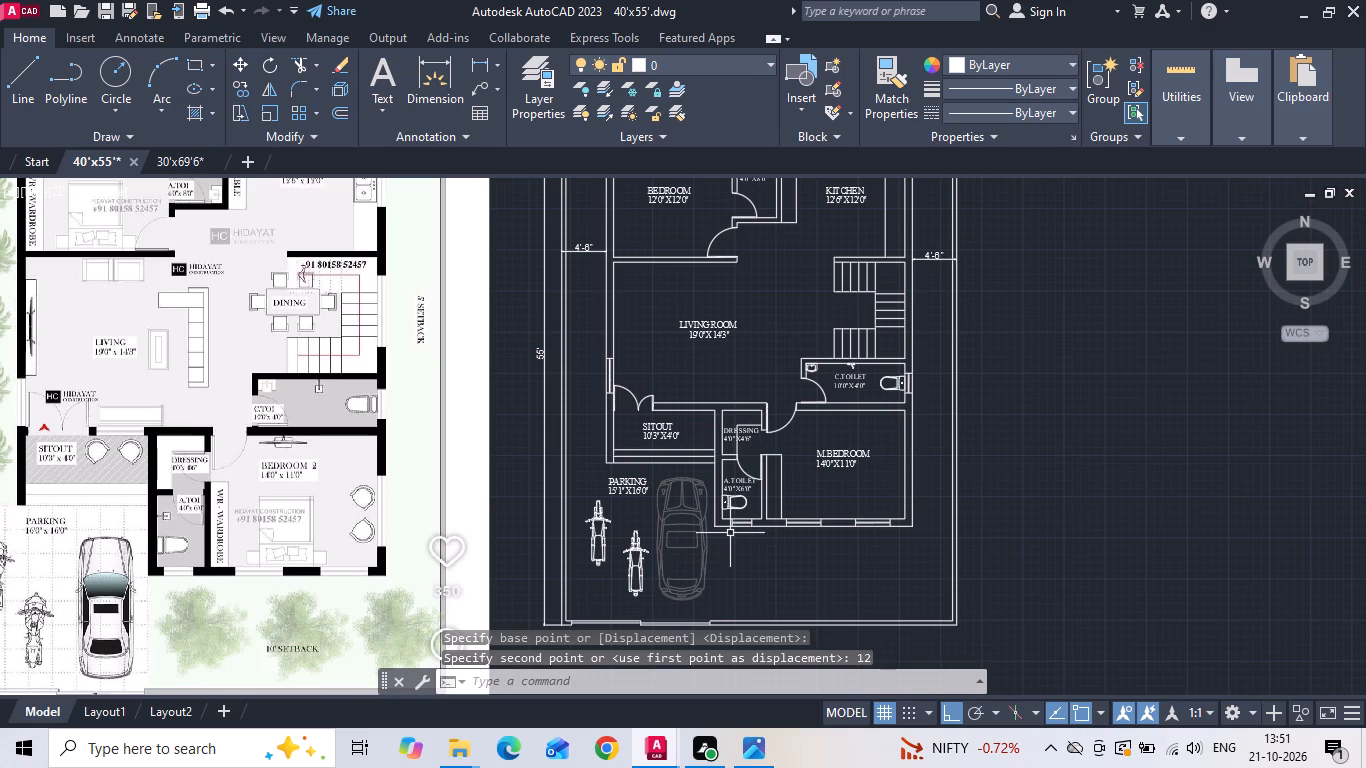
scroll(847, 378, up, 3)
click(862, 333)
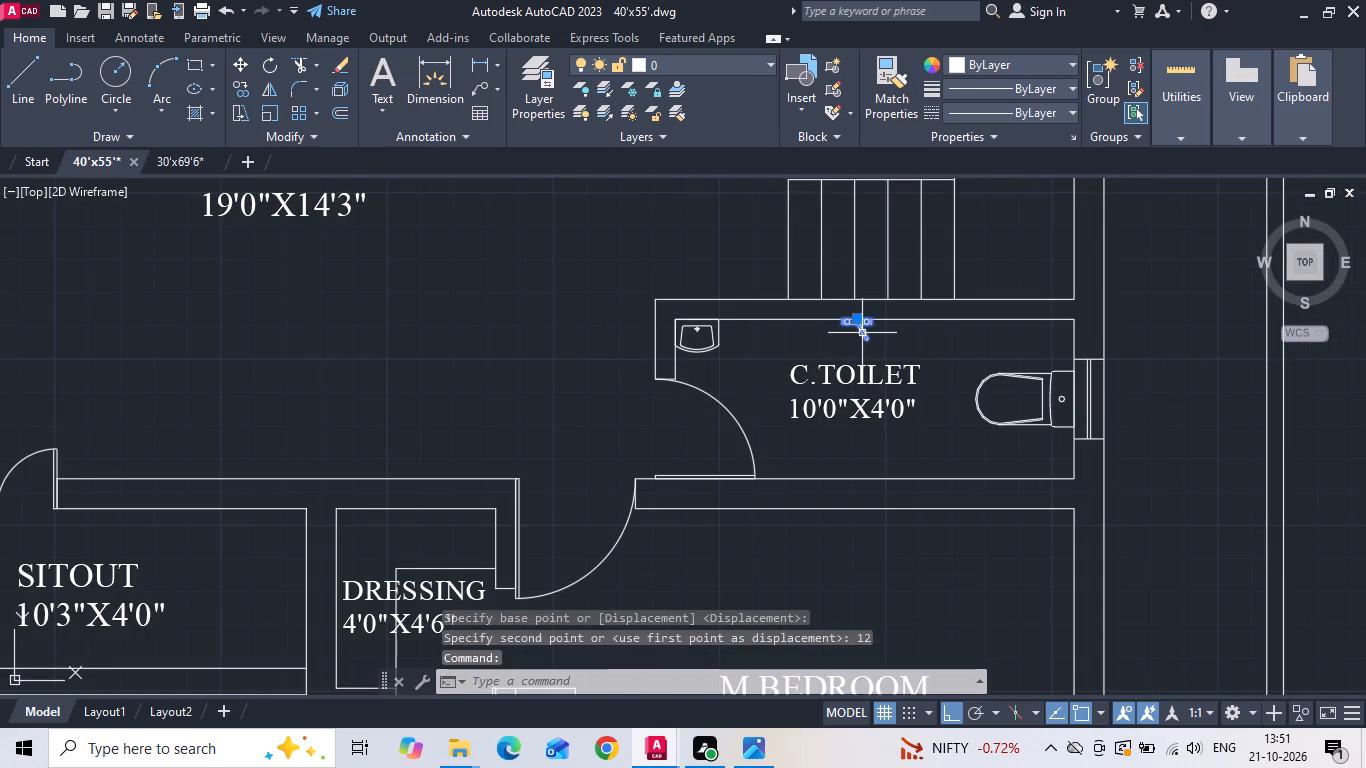
right_click(862, 332)
click(887, 389)
drag(813, 341, 811, 380)
middle_drag(773, 424, 787, 372)
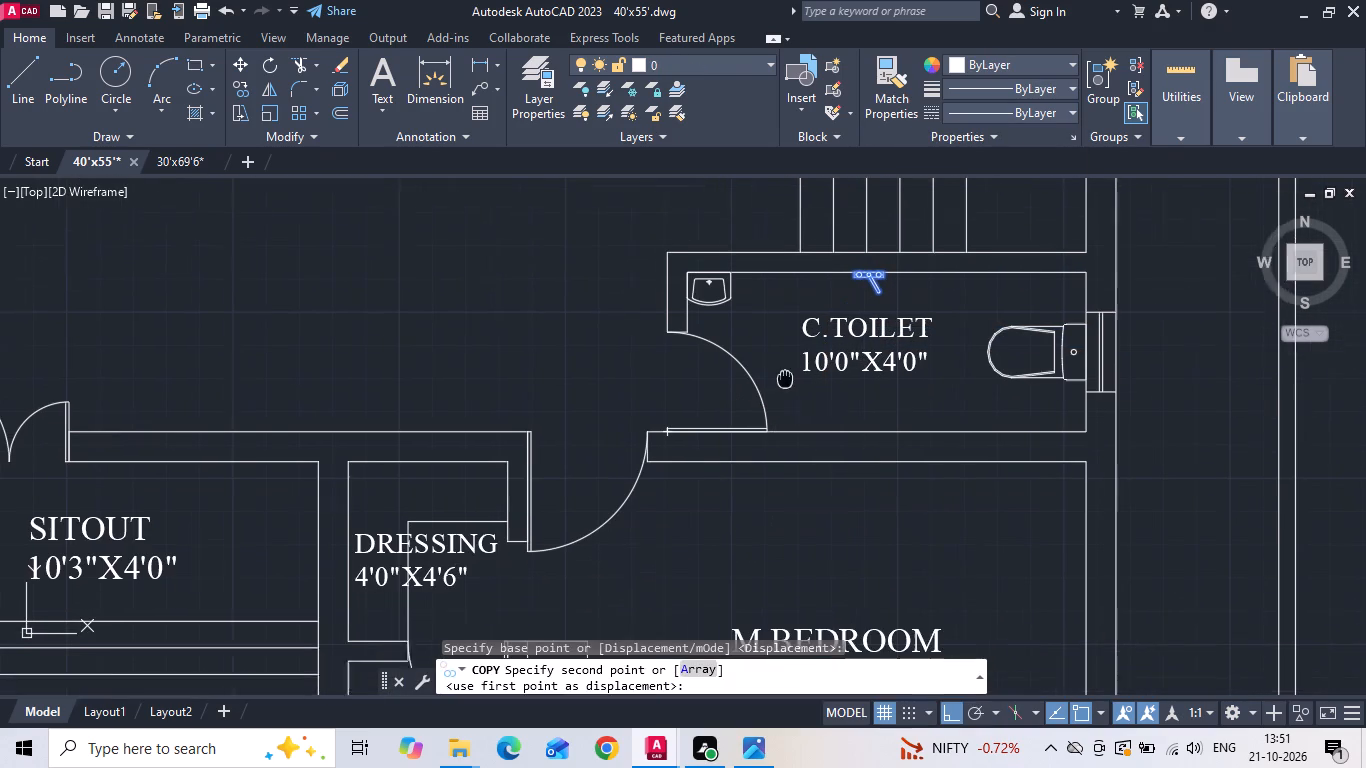
middle_drag(787, 372, 792, 360)
click(946, 710)
middle_drag(840, 608, 865, 318)
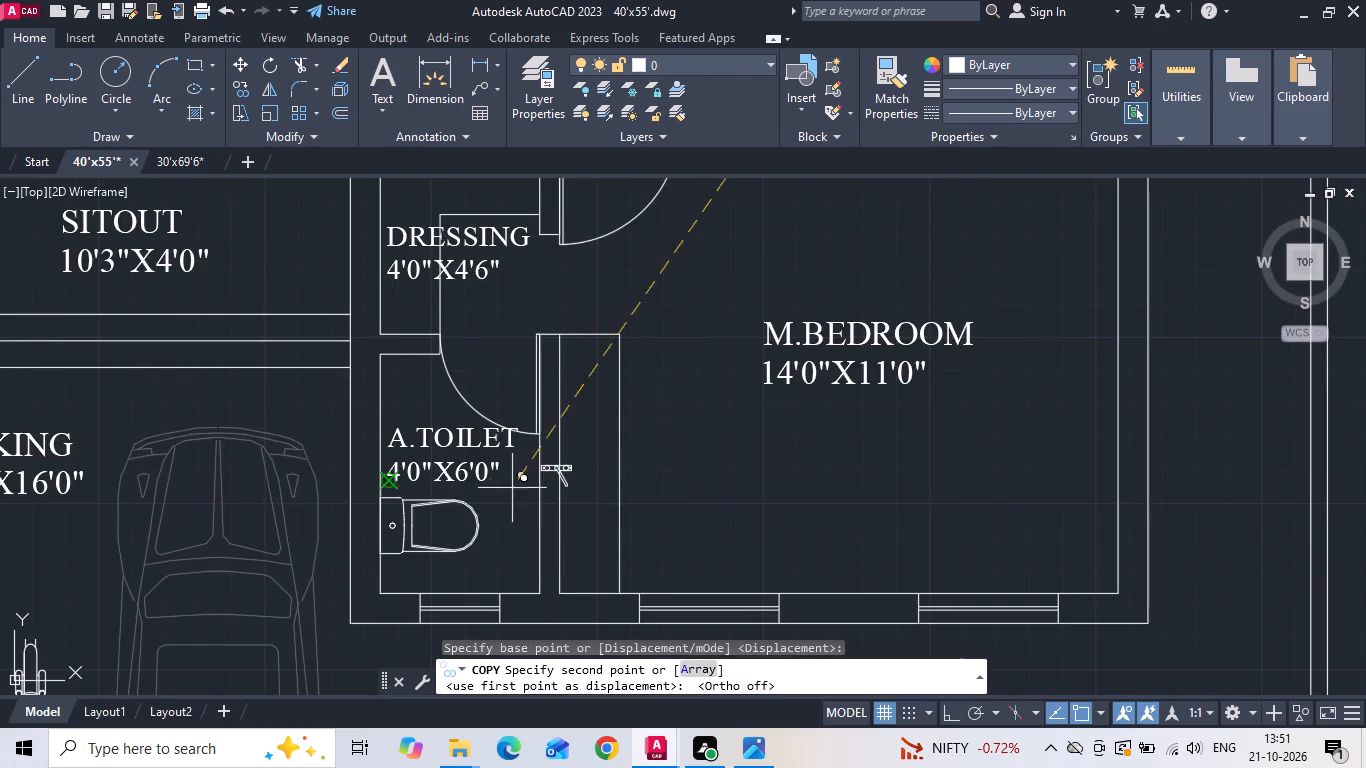
scroll(389, 458, up, 1)
click(383, 403)
key(Escape)
Rotate the copied shower fitting 90° so it stands parallel to the A.Toilet's left wall.
click(435, 377)
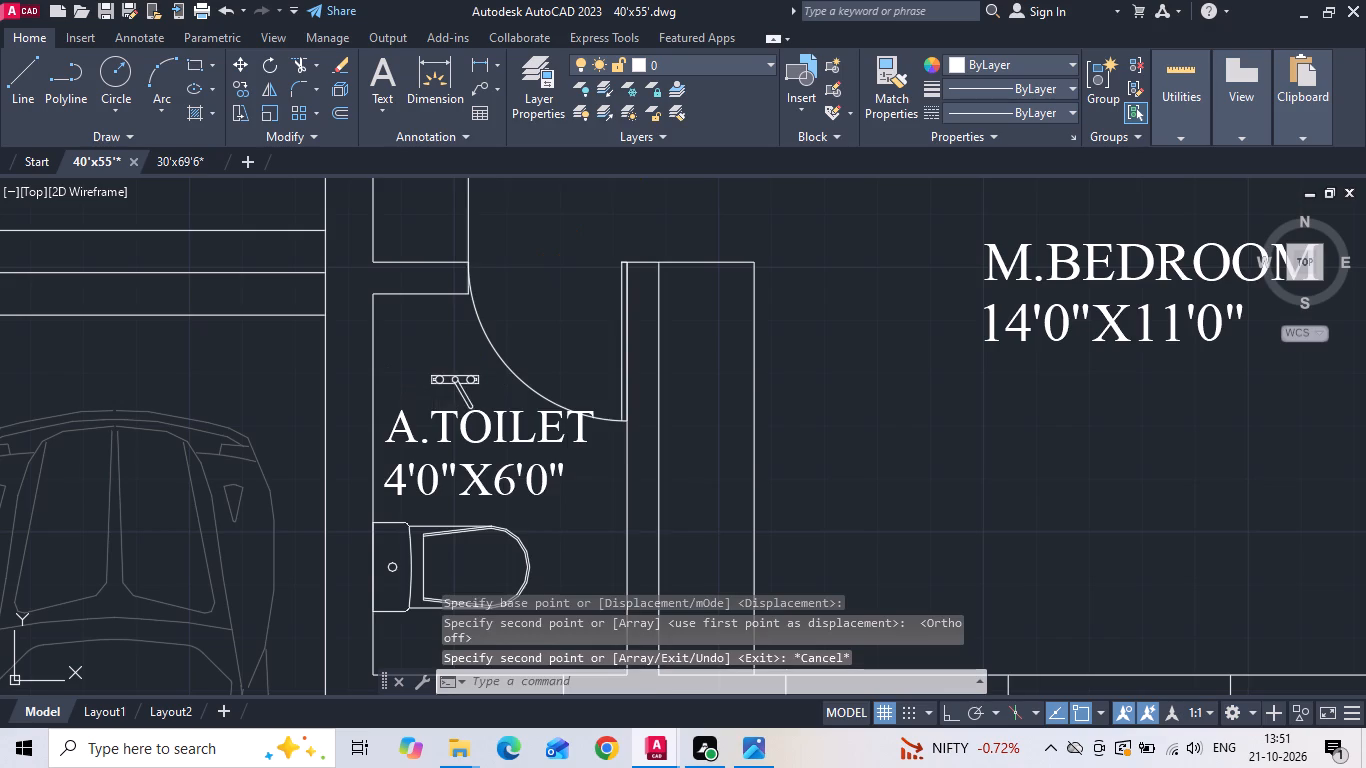
right_click(435, 377)
click(476, 421)
click(456, 385)
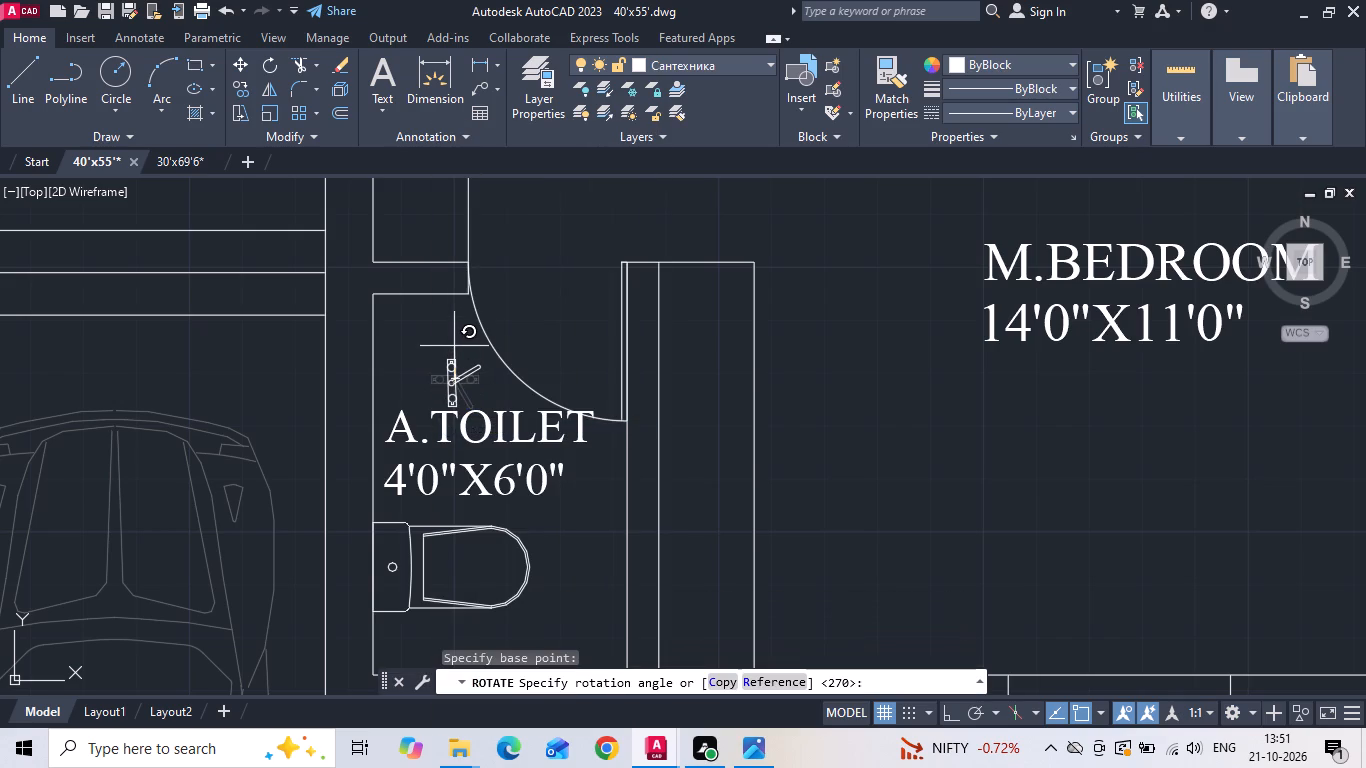
key(F8)
click(454, 346)
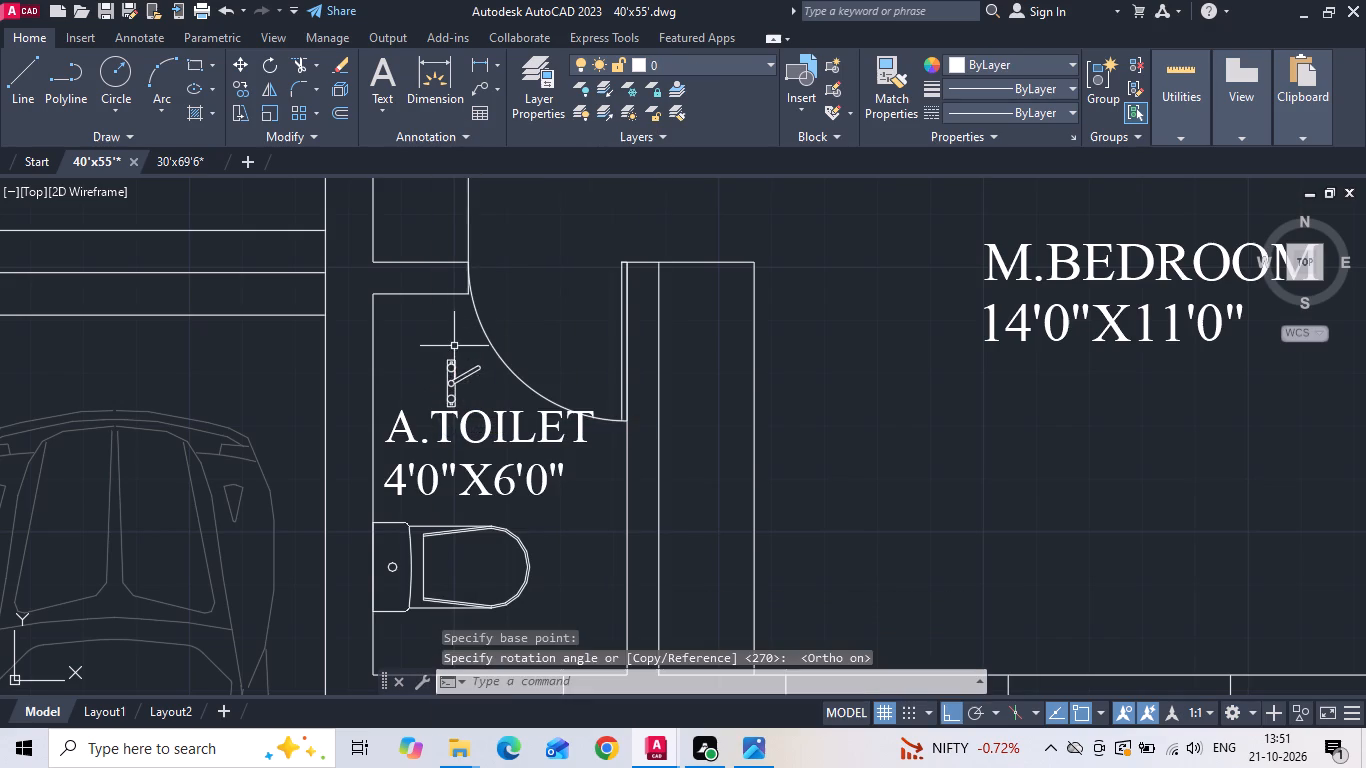
Move the rotated shower fitting by its upper-left corner to the A.Toilet's upper-left inner corner.
click(444, 391)
click(450, 381)
click(450, 375)
right_click(450, 374)
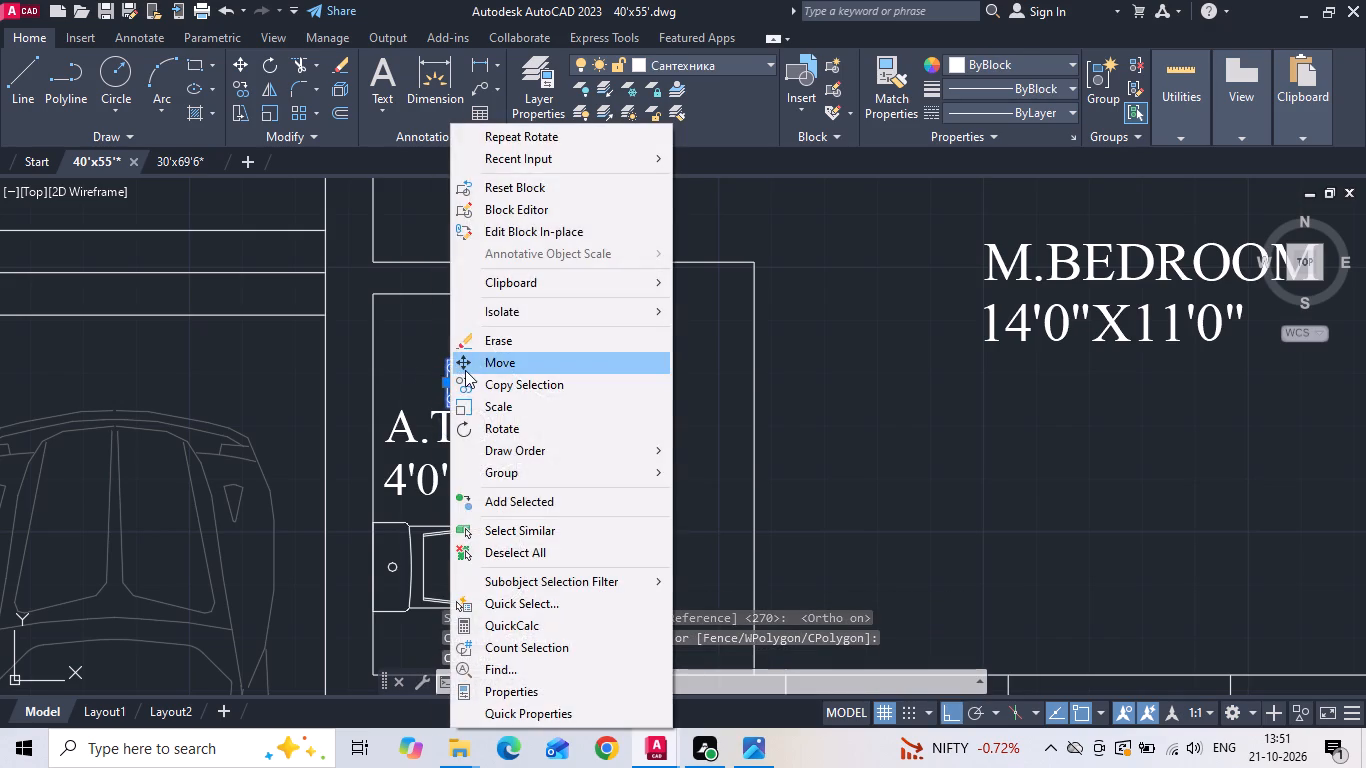
click(466, 369)
scroll(418, 360, up, 2)
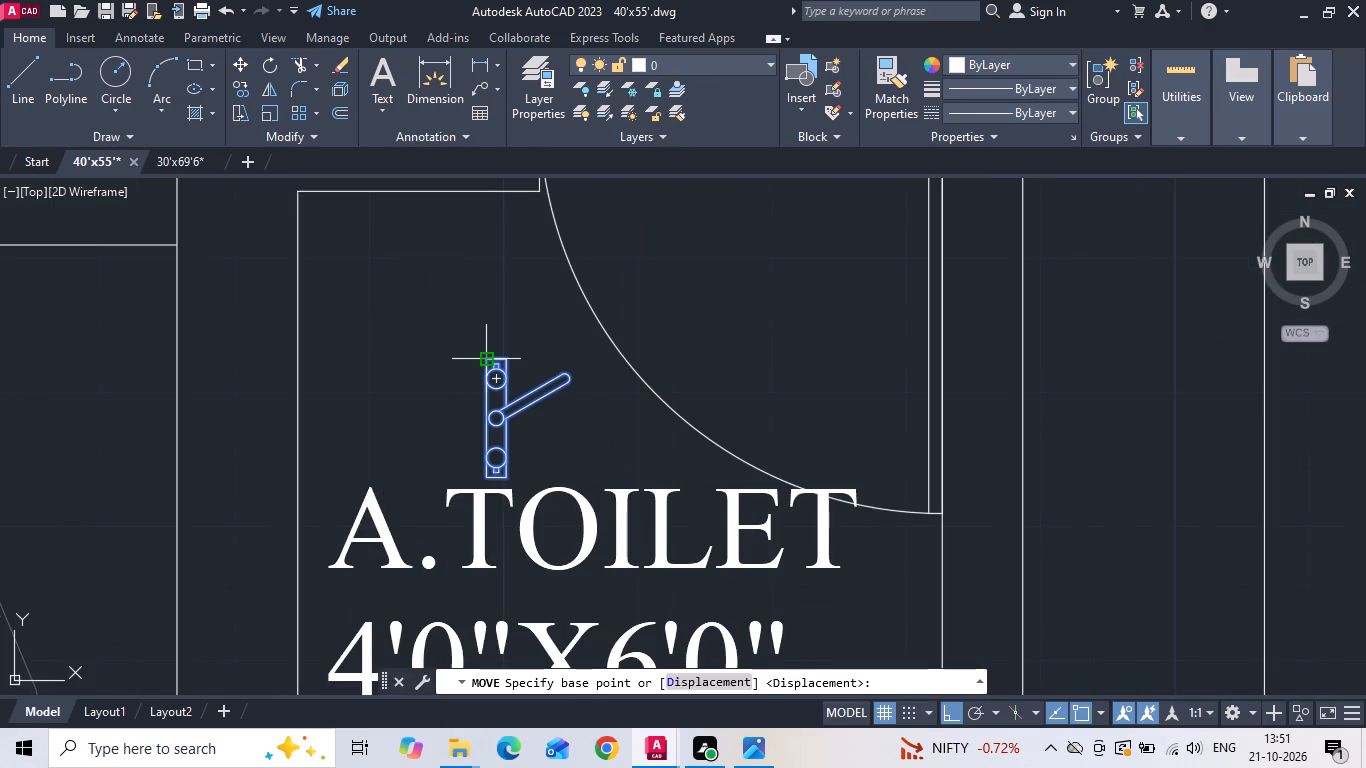
click(489, 356)
click(300, 191)
Move the A.Toilet's shower fitting 12 inches down along the left wall.
click(315, 214)
right_click(315, 215)
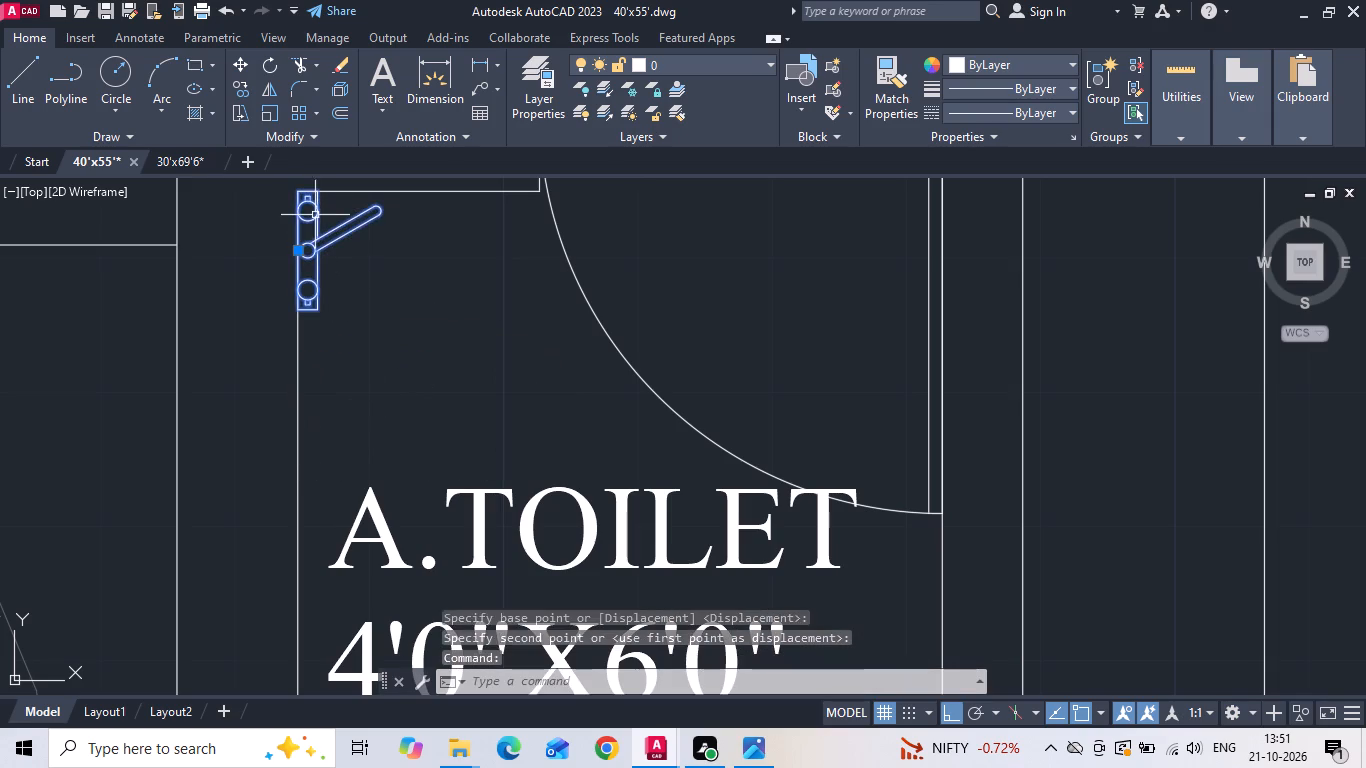
click(373, 357)
drag(417, 372, 418, 387)
text(12)
key(space)
scroll(473, 342, down, 2)
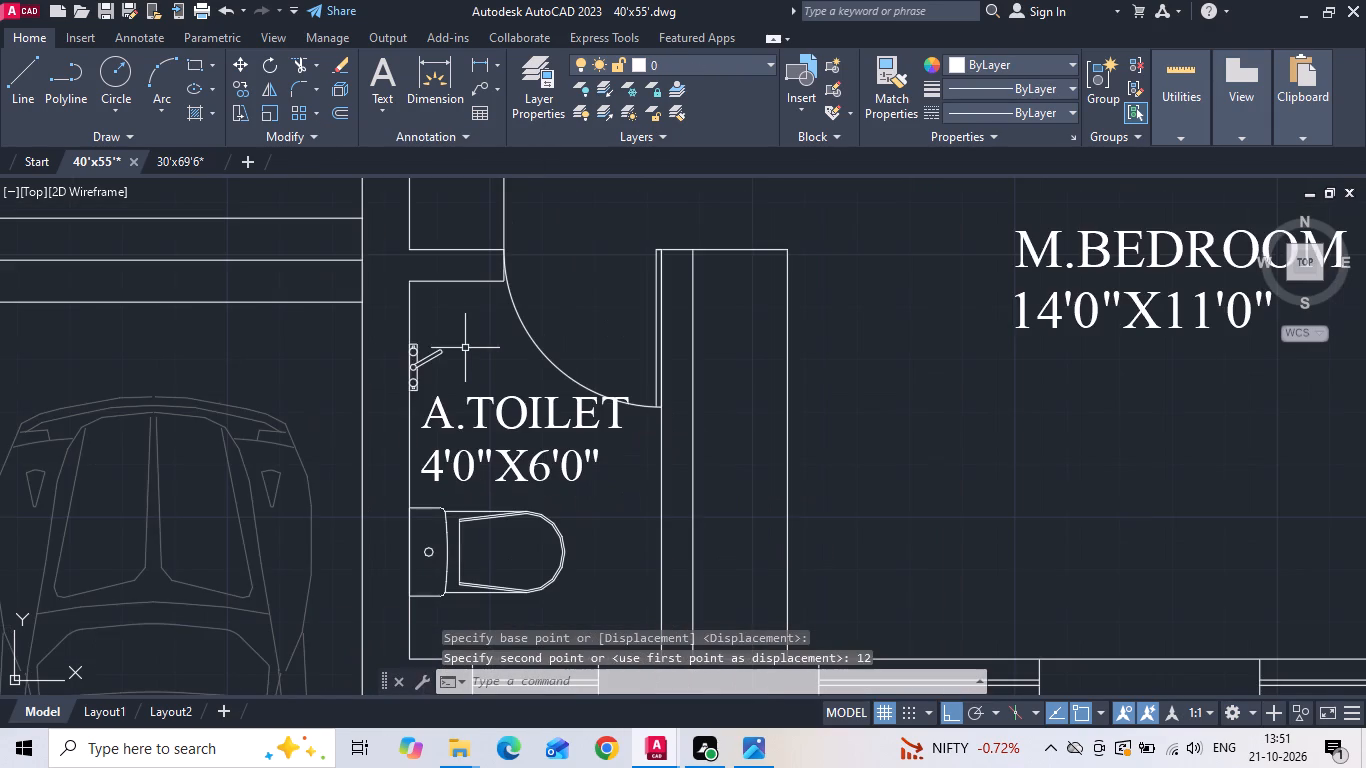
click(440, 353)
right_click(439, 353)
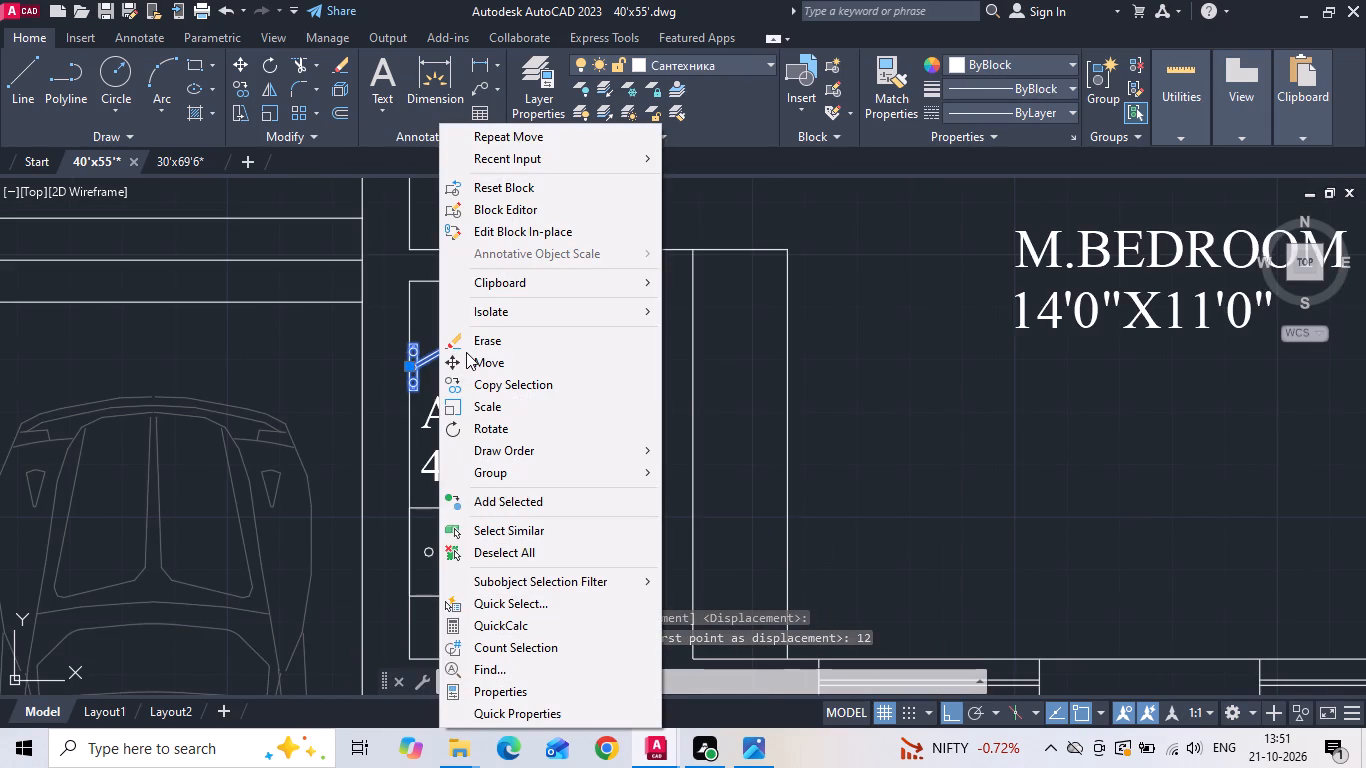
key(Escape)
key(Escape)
Mirror the A.Toilet's shower fitting and WC about a vertical line beside the M.Bedroom, keeping the originals.
scroll(744, 451, down, 3)
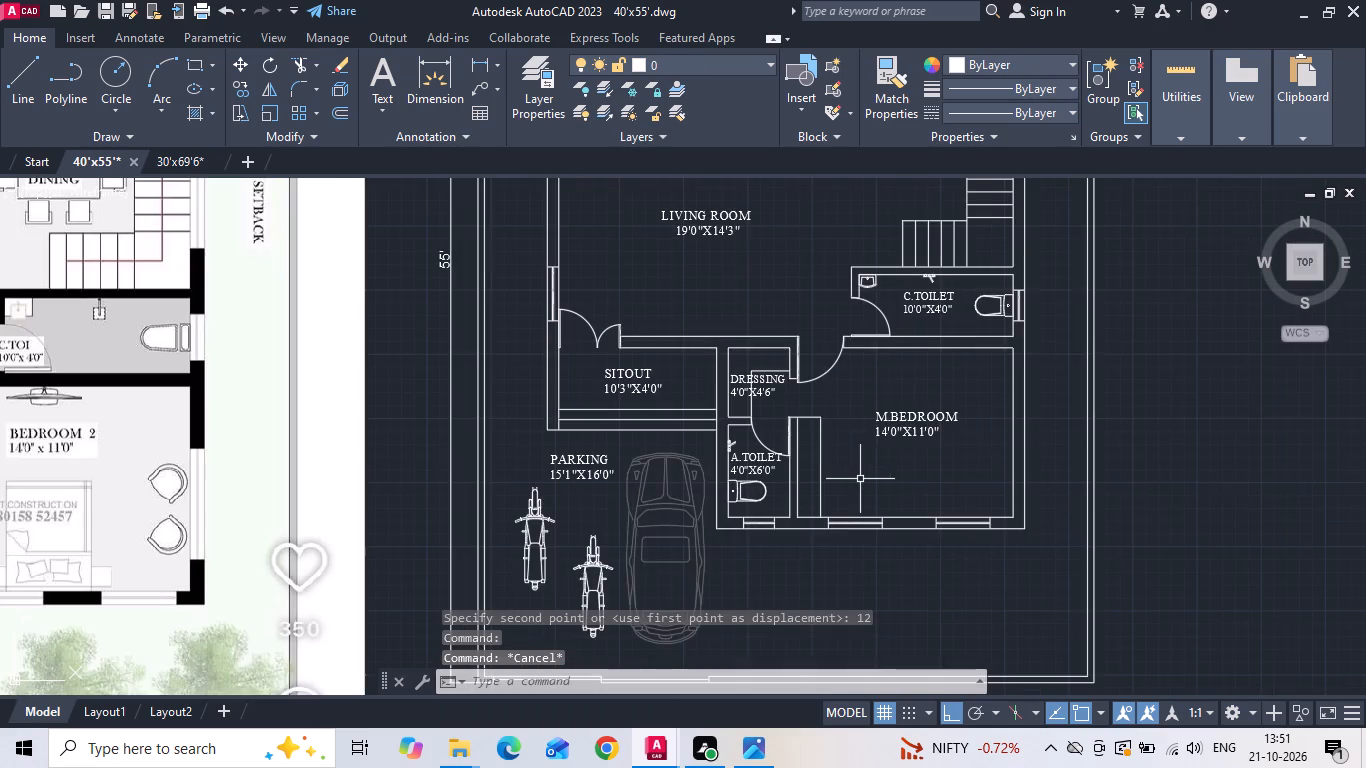
scroll(860, 479, down, 1)
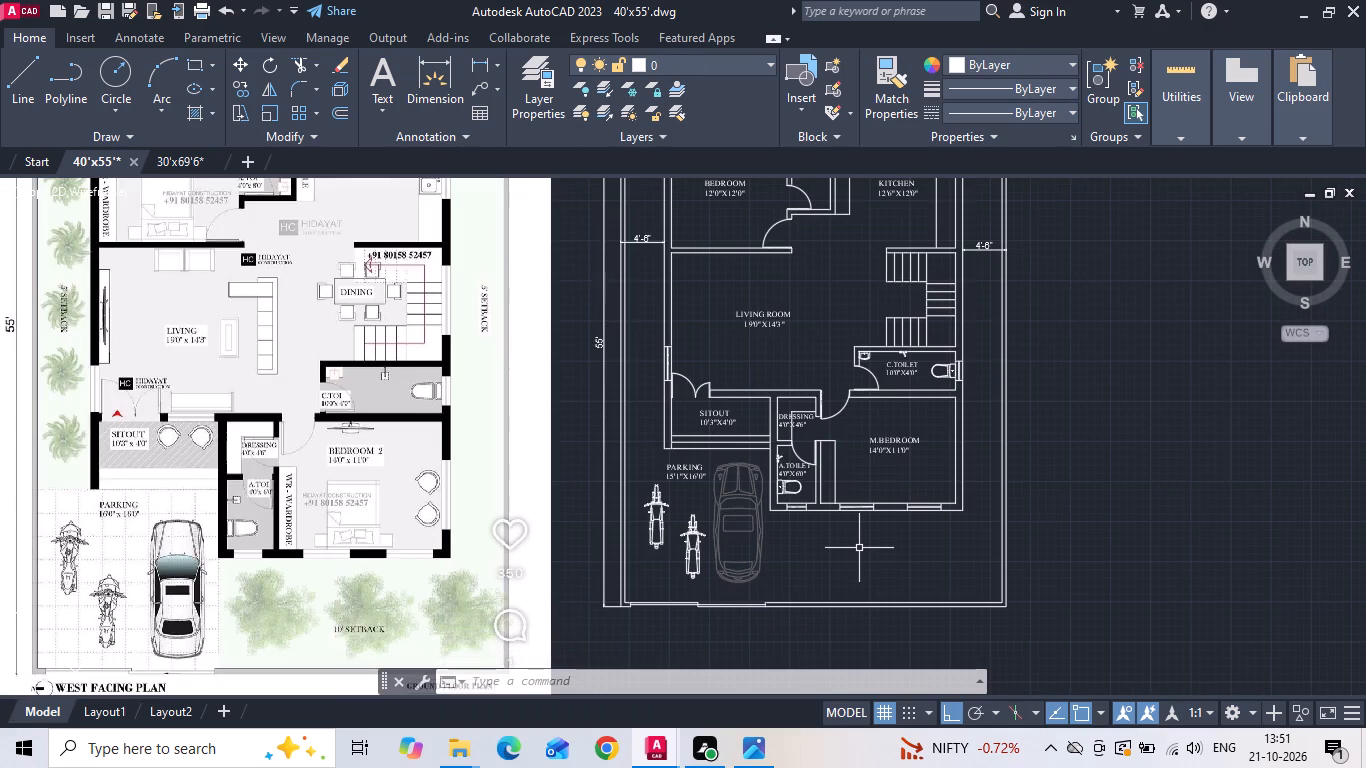
scroll(856, 547, down, 1)
scroll(496, 356, up, 1)
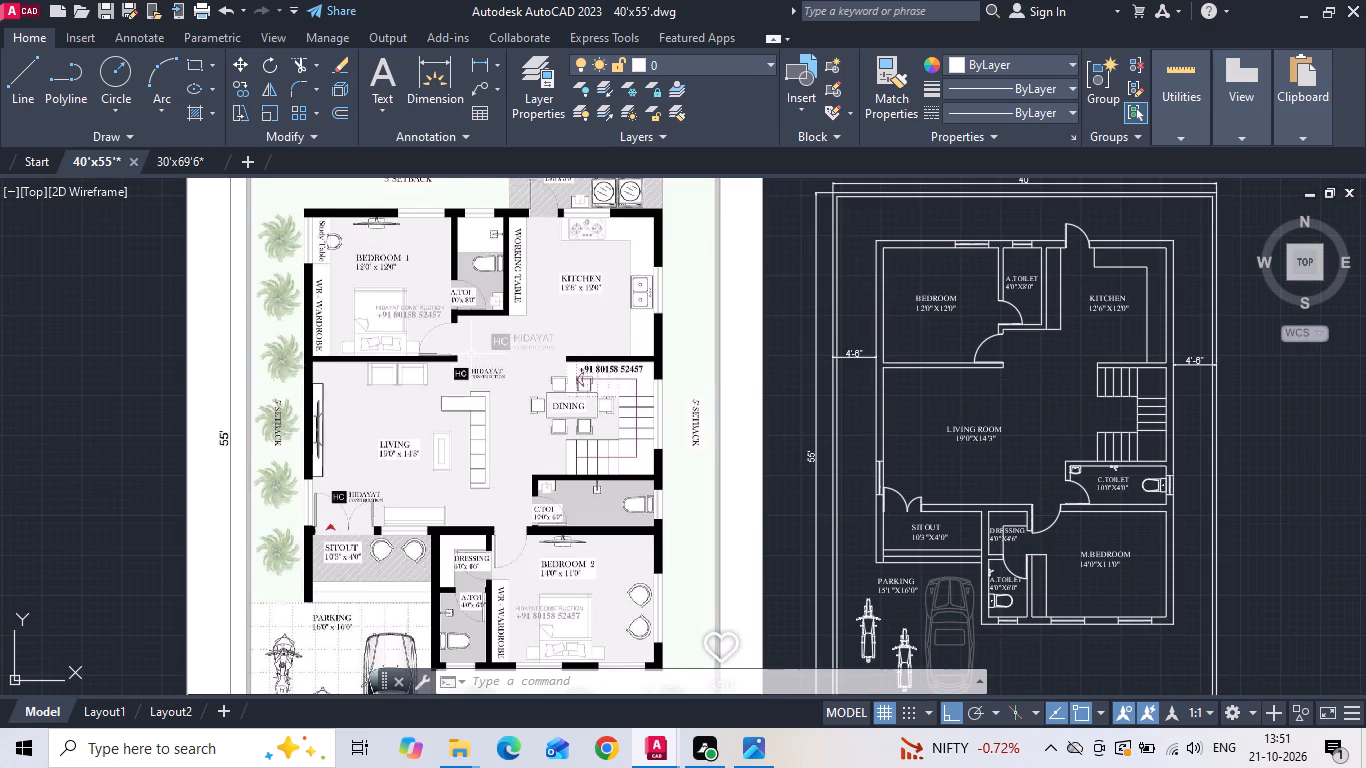
scroll(1007, 568, up, 2)
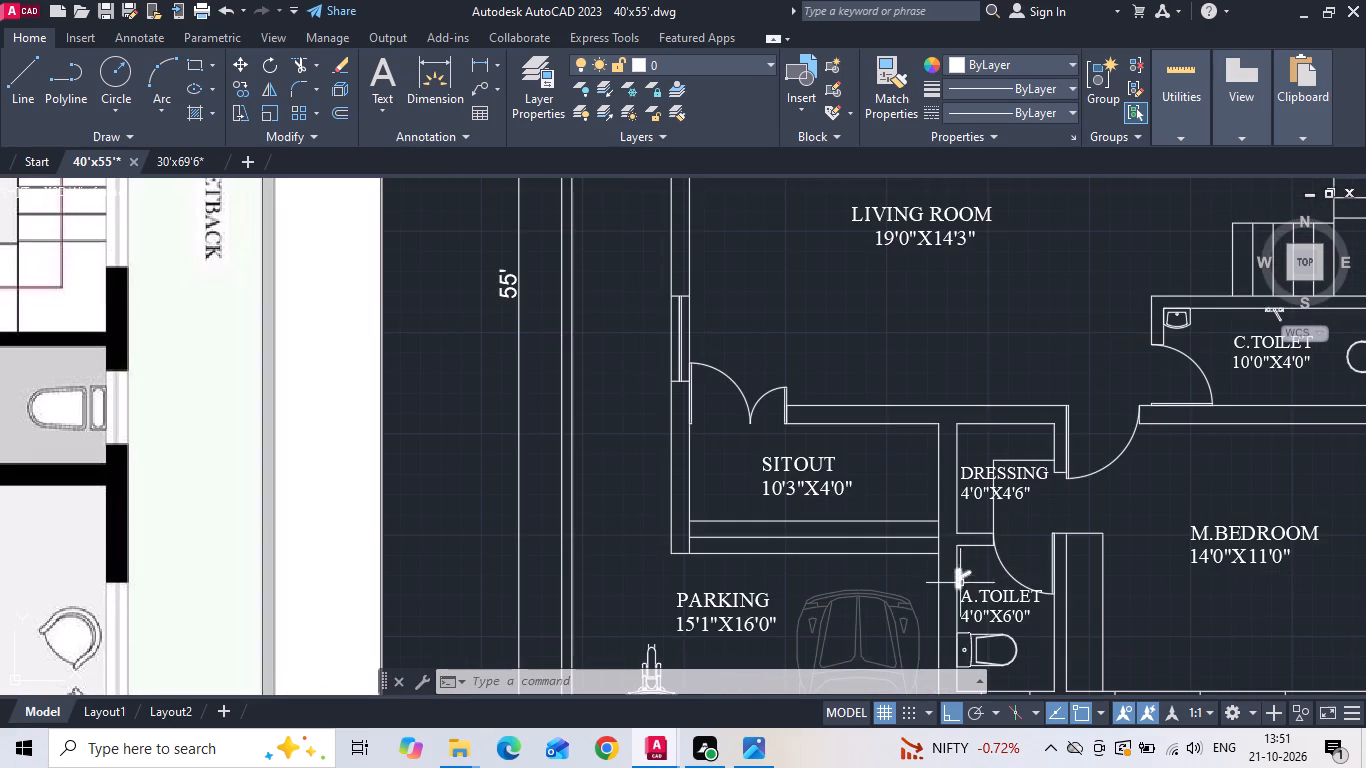
click(959, 575)
click(971, 650)
scroll(662, 480, down, 1)
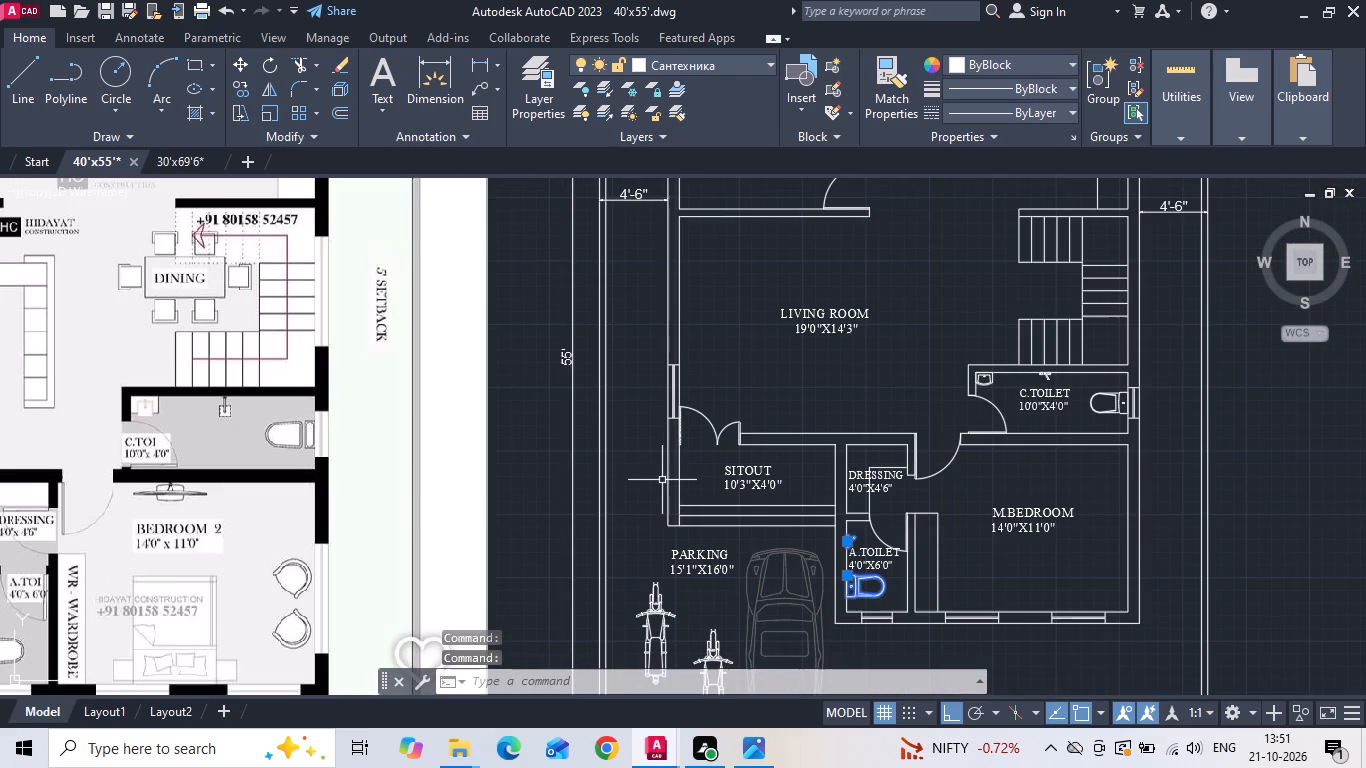
text(MI)
key(space)
drag(892, 360, 893, 391)
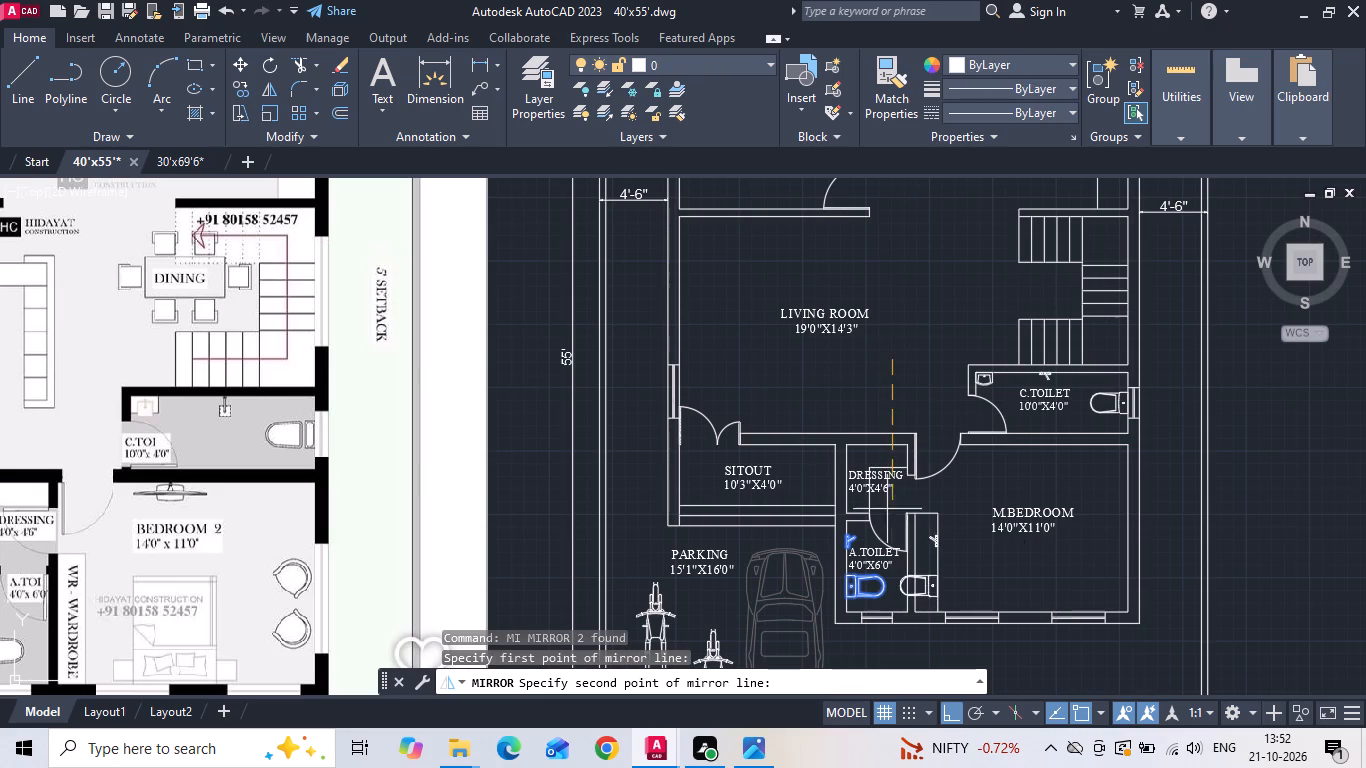
middle_drag(899, 579, 868, 415)
click(871, 541)
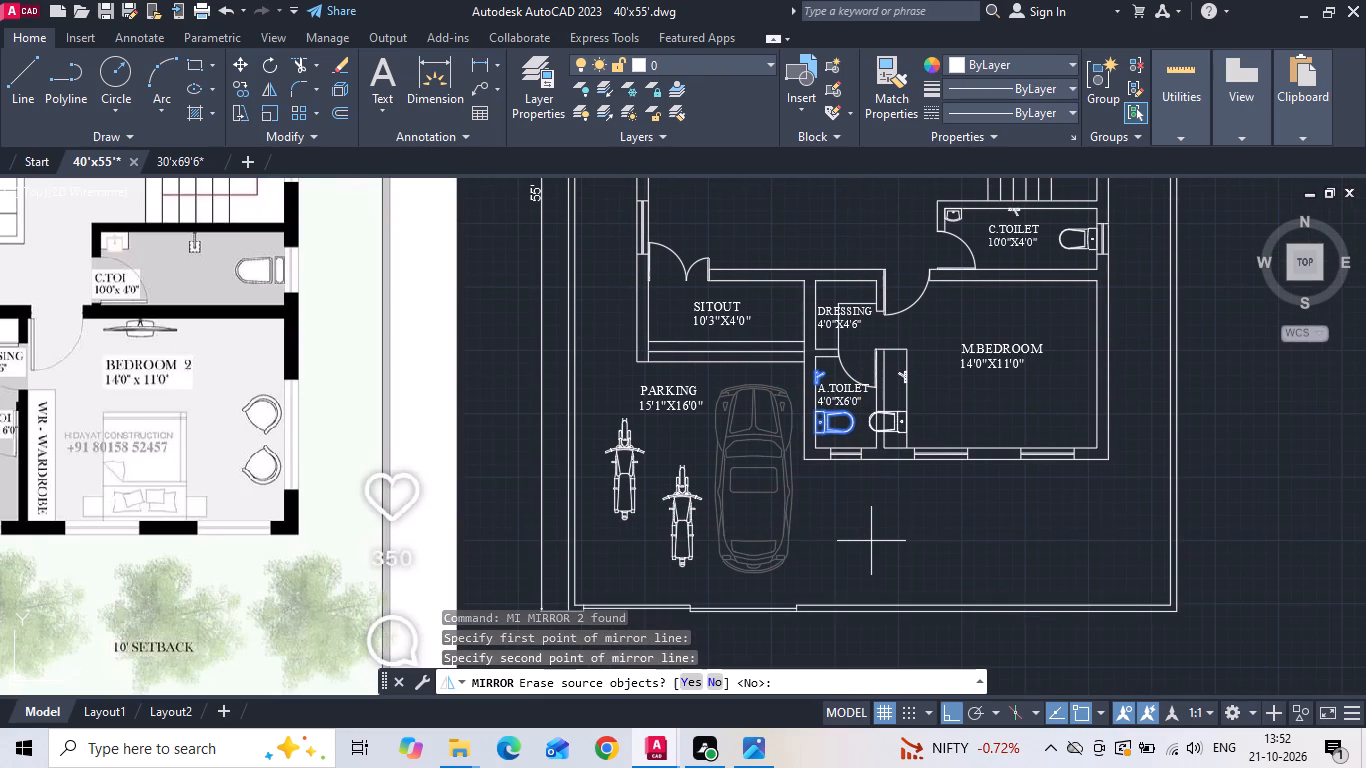
text(N)
key(space)
Move the mirrored WC and shower fitting straight up from the M.Bedroom to the 4'0"X8'0" A.Toilet beside the Kitchen.
scroll(891, 407, up, 2)
click(891, 439)
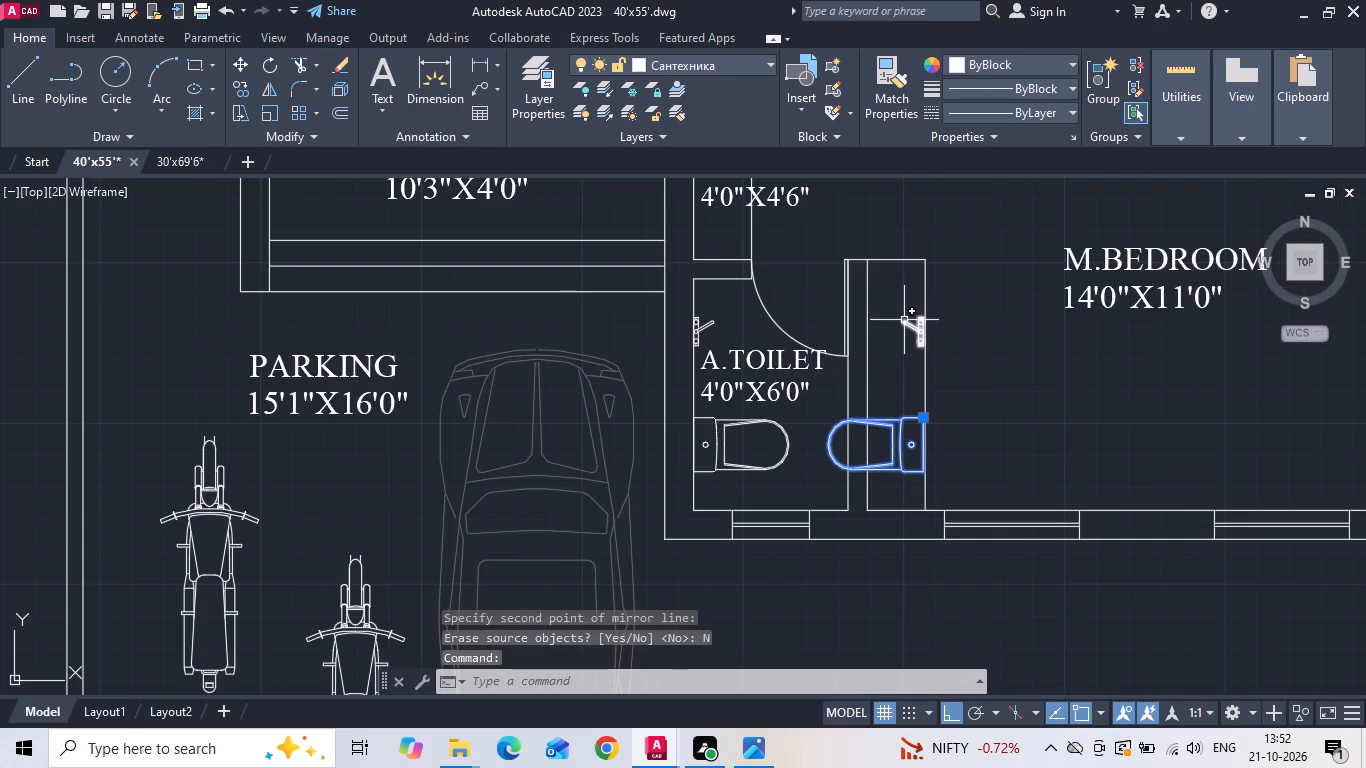
click(905, 318)
right_click(905, 318)
click(936, 383)
drag(906, 414, 904, 401)
scroll(816, 392, down, 5)
scroll(809, 415, up, 6)
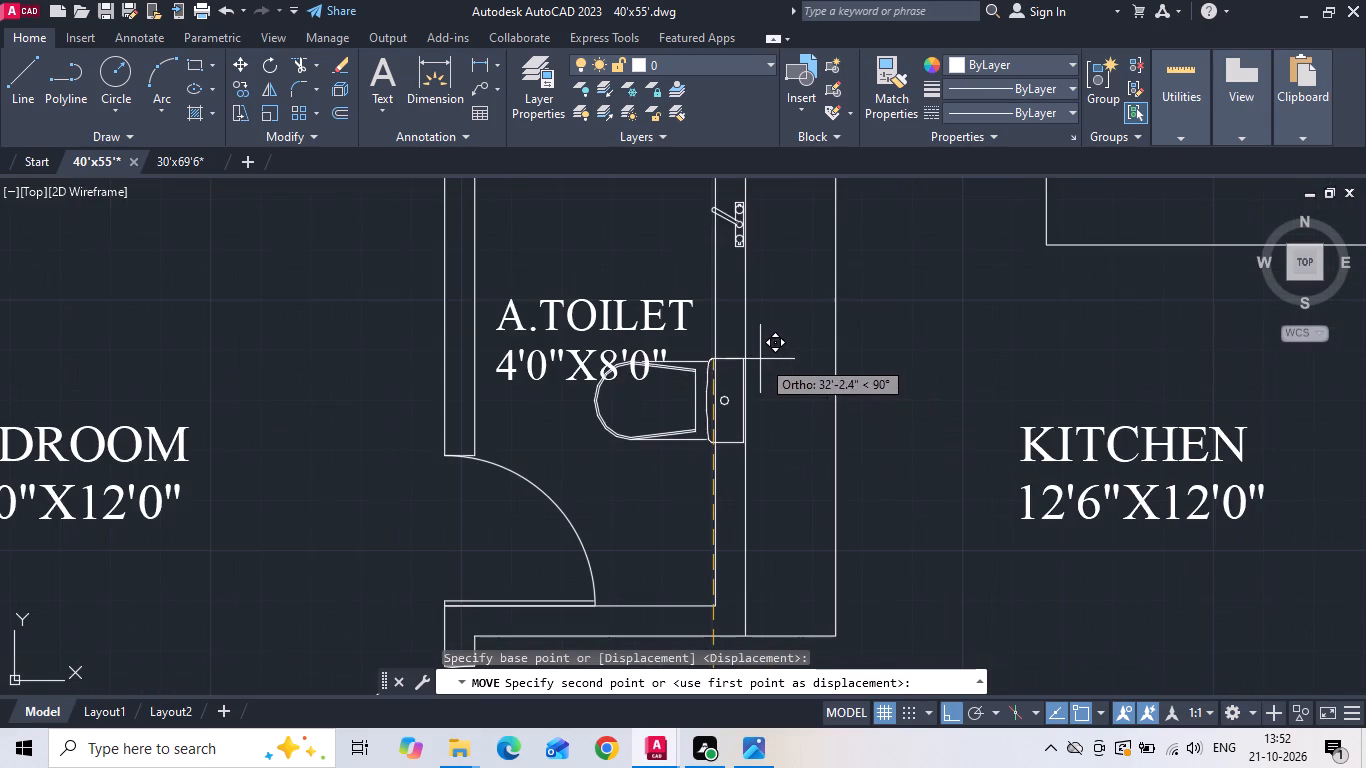
click(745, 459)
Move both fixtures by the shower fitting's upper-right corner to the 4'0"X8'0" A.Toilet's upper-right inner corner.
click(773, 313)
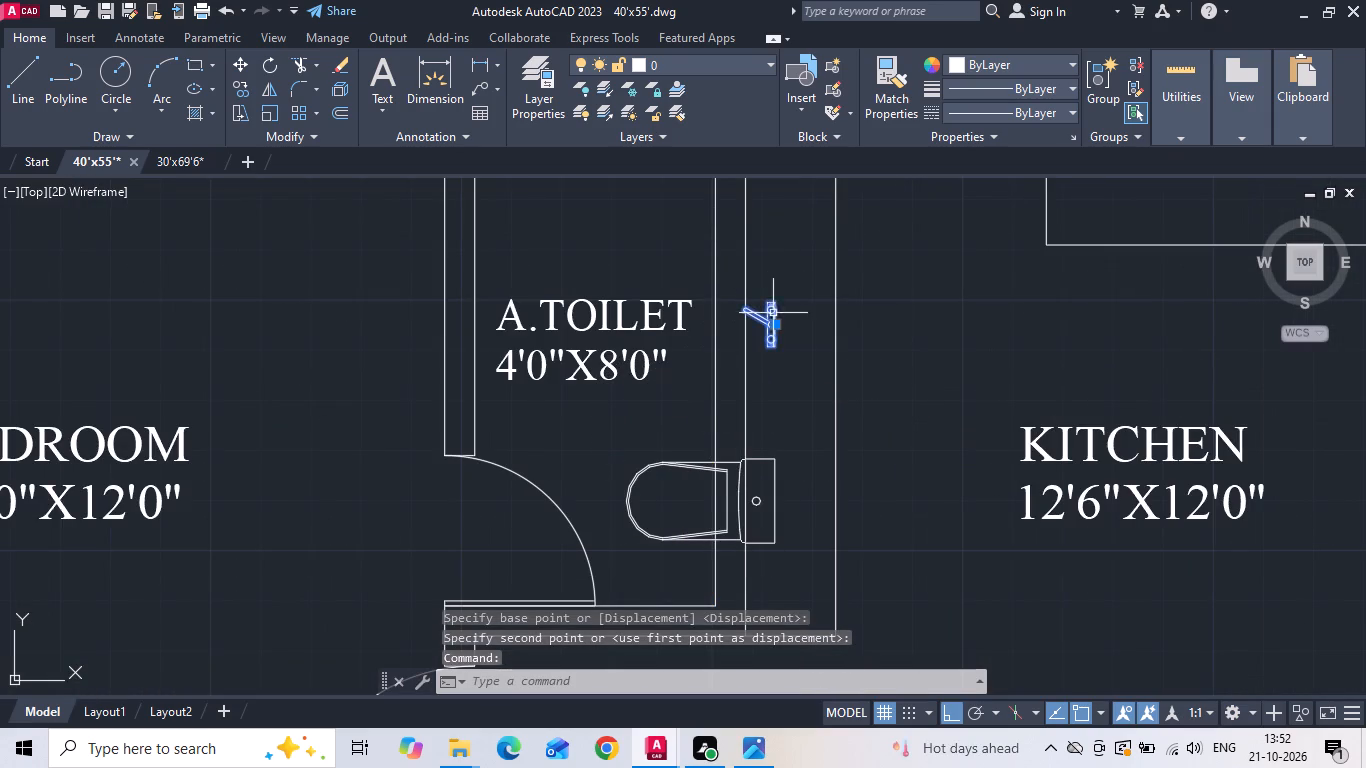
click(720, 460)
right_click(756, 406)
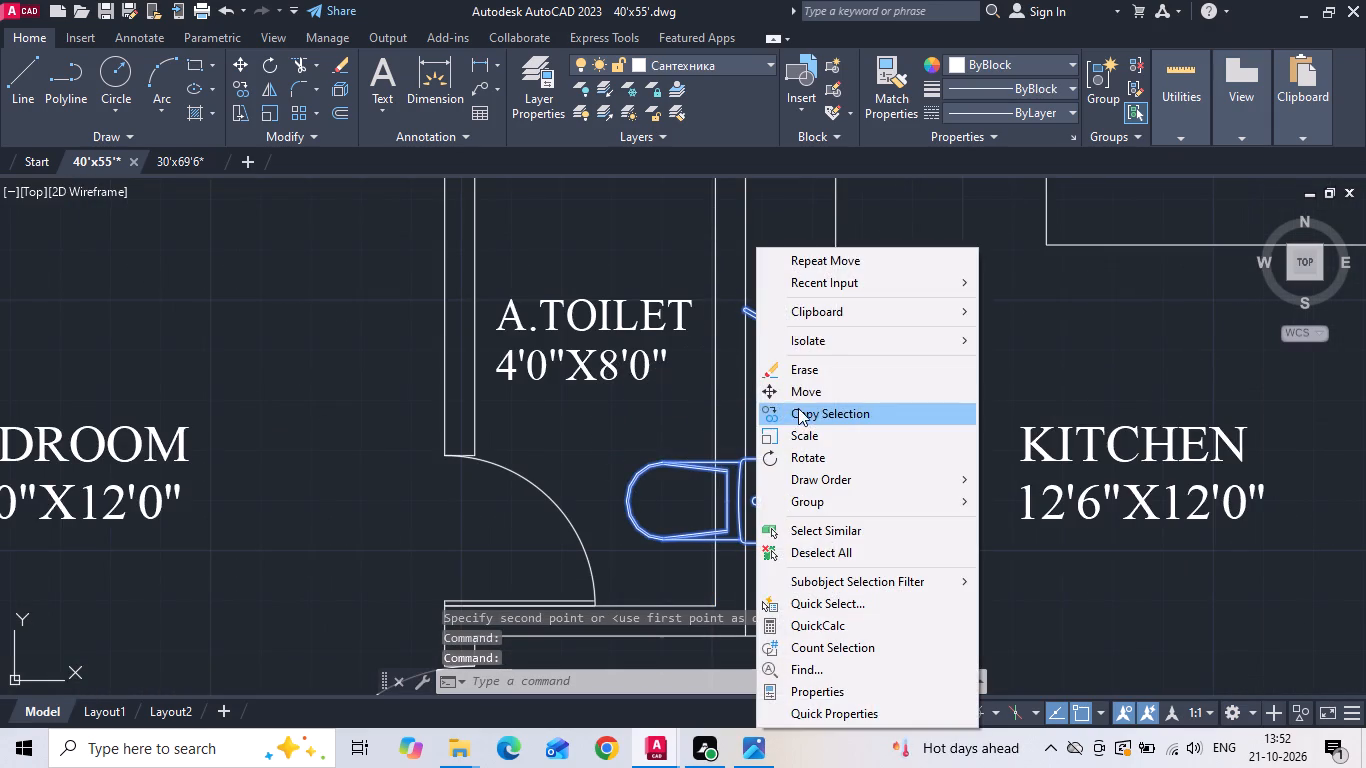
click(805, 390)
scroll(763, 306, up, 3)
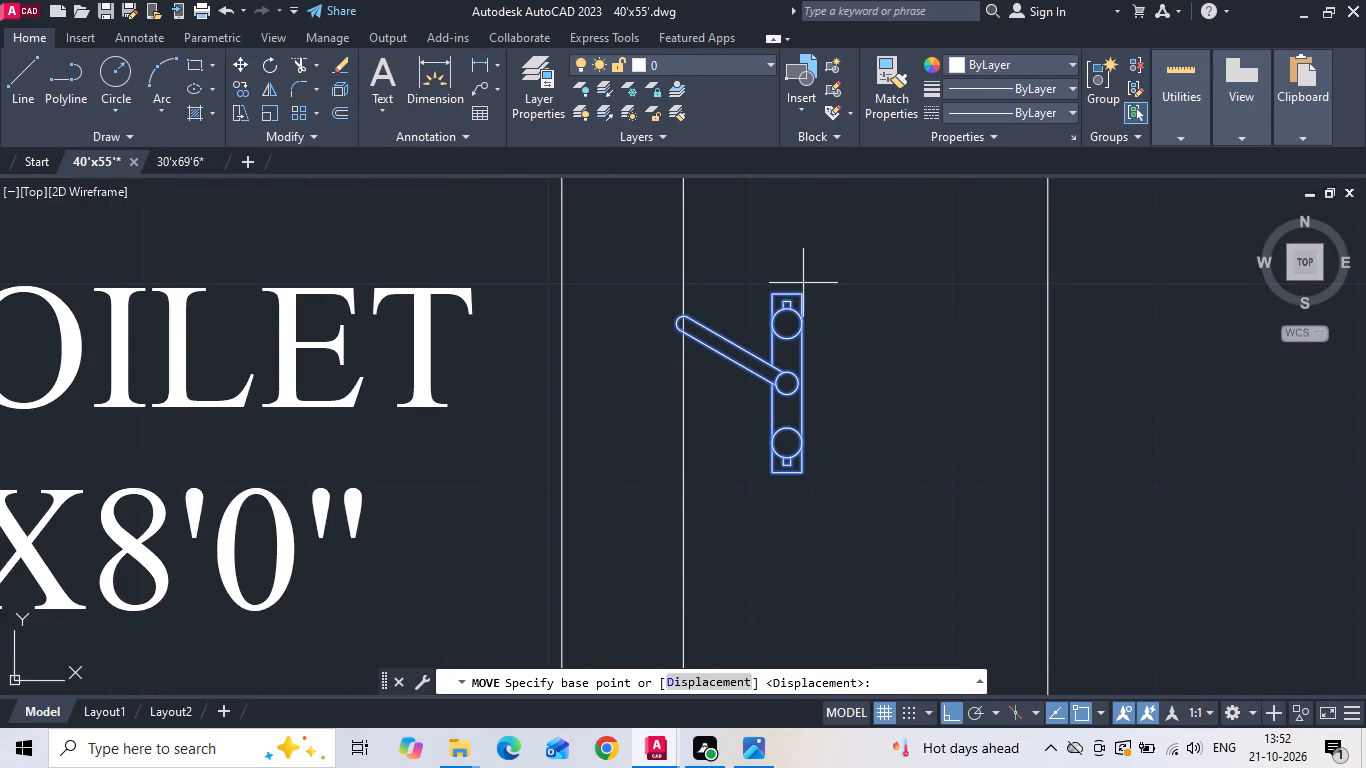
click(799, 292)
scroll(733, 457, down, 3)
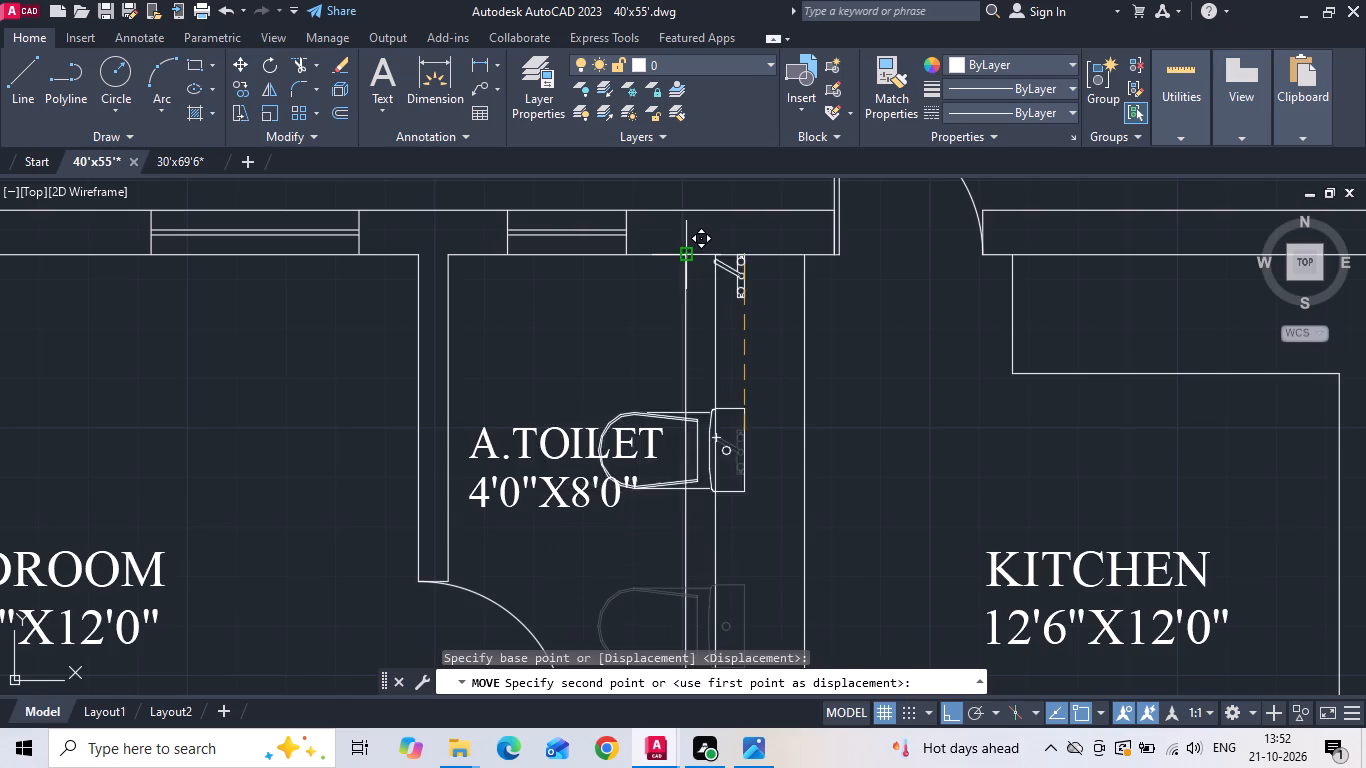
click(690, 254)
Move the shower fitting and WC together 12 inches down along the A.Toilet's right wall.
scroll(896, 295, down, 1)
scroll(756, 305, up, 2)
click(765, 259)
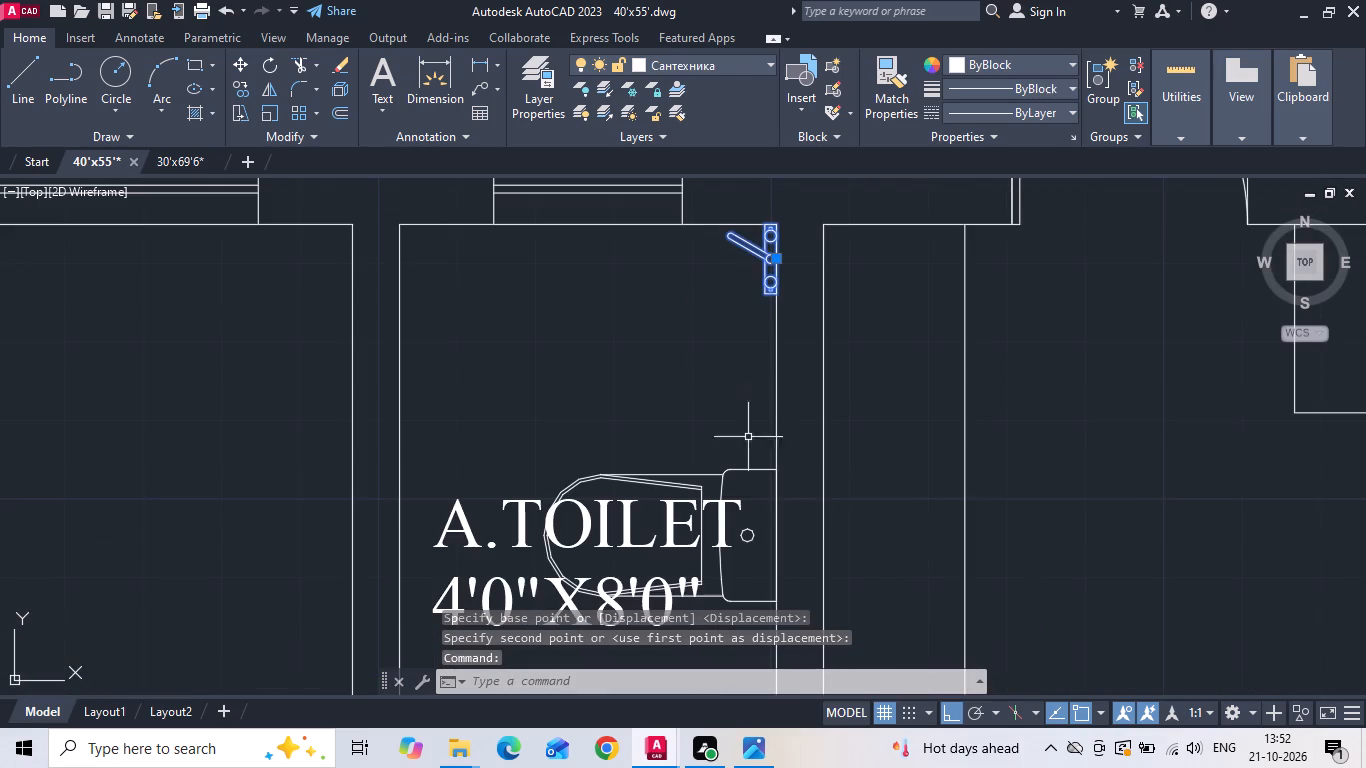
click(757, 467)
right_click(757, 468)
click(798, 393)
drag(1073, 403, 1066, 438)
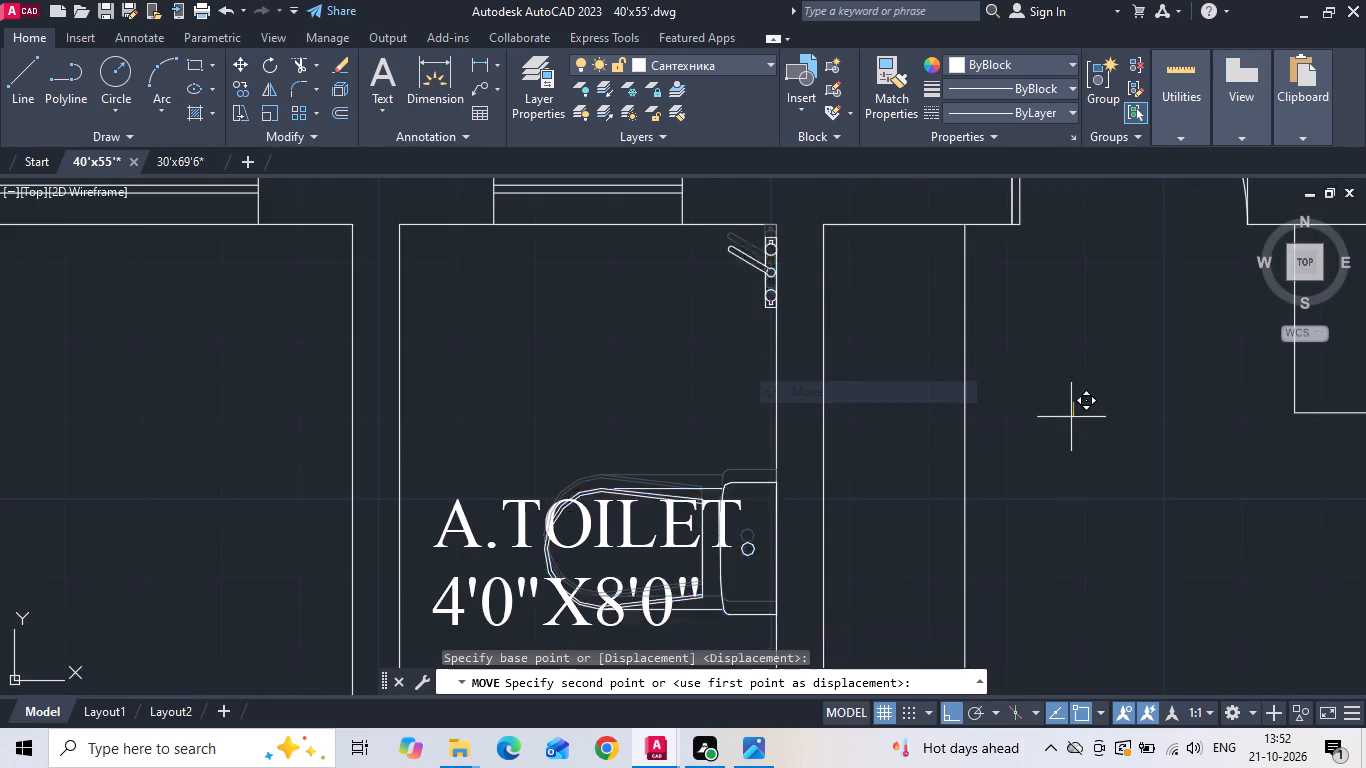
drag(1066, 438, 1064, 452)
text(12)
key(space)
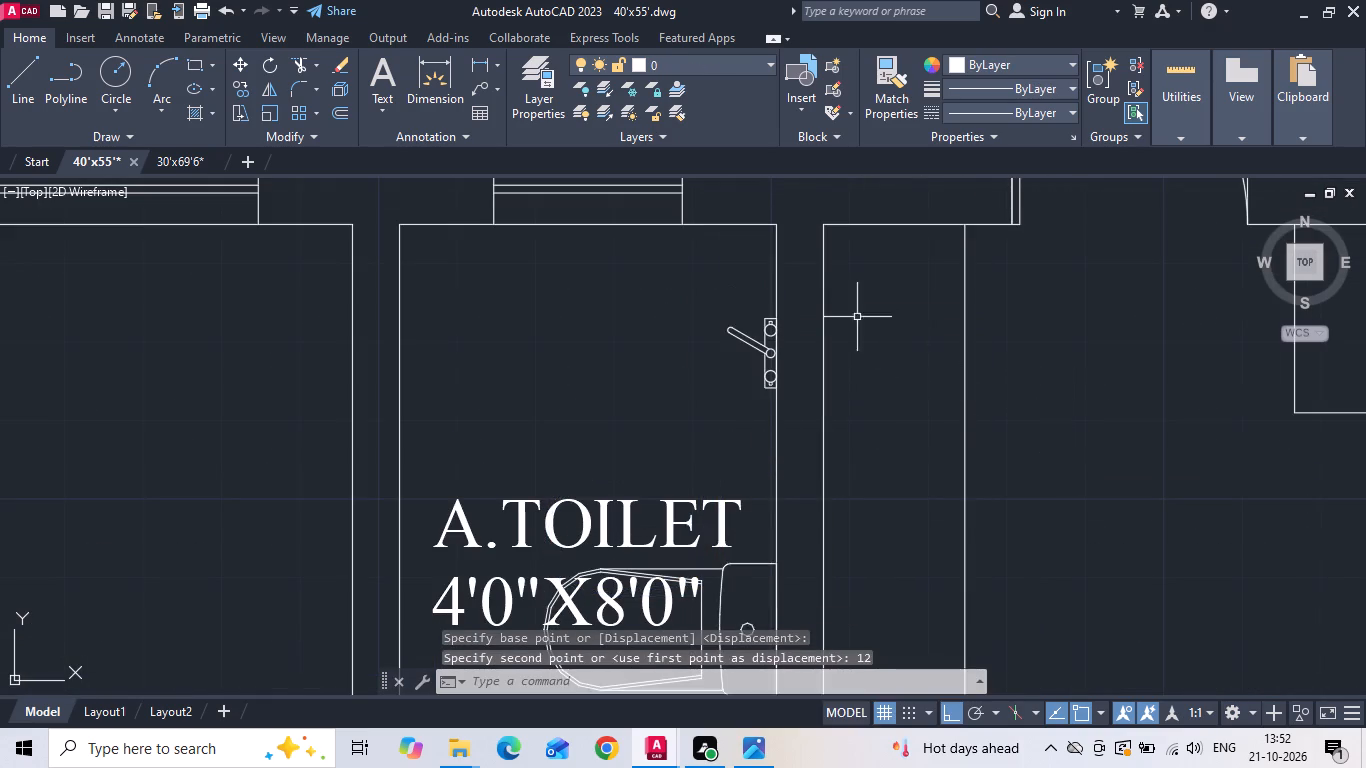
Copy the C.Toilet's washbasin into the lower-right corner of the A.Toilet beside the Kitchen.
scroll(850, 309, down, 5)
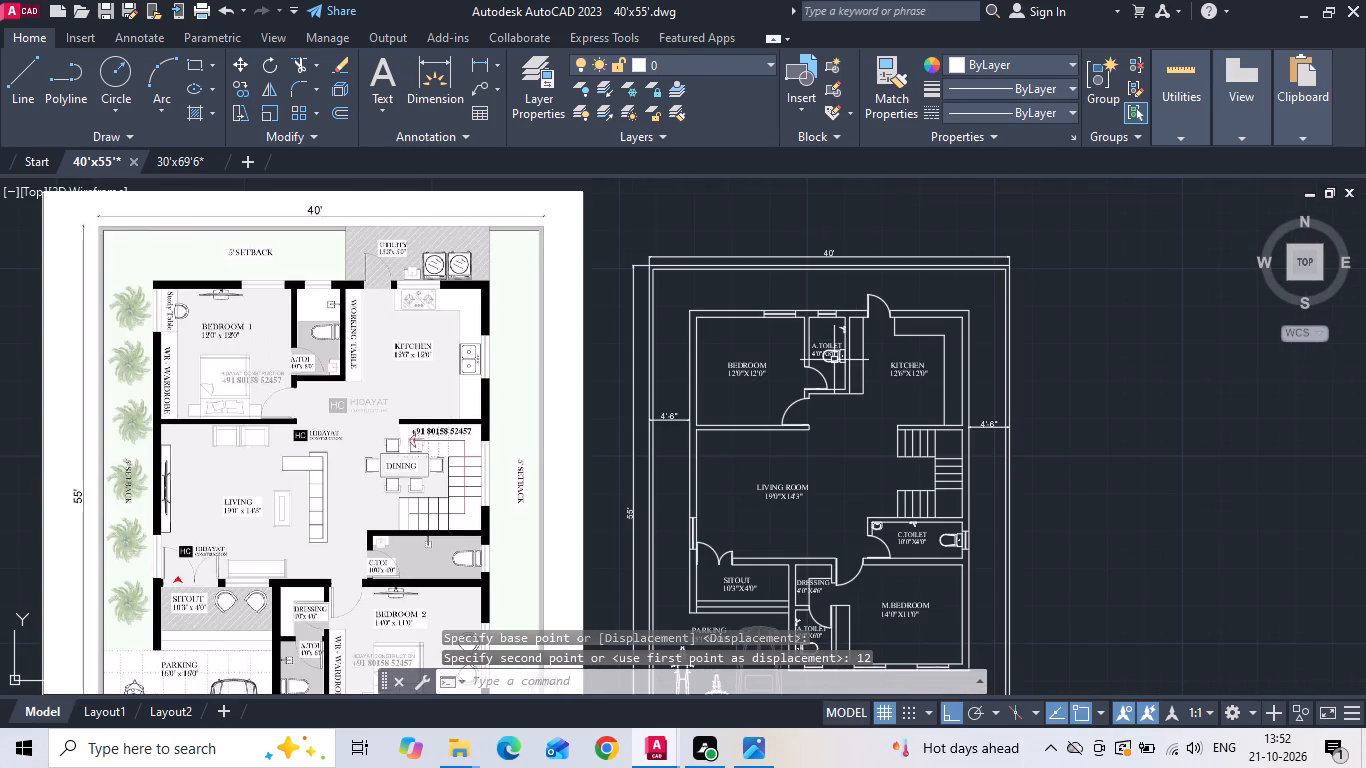
scroll(831, 365, up, 2)
scroll(807, 300, down, 3)
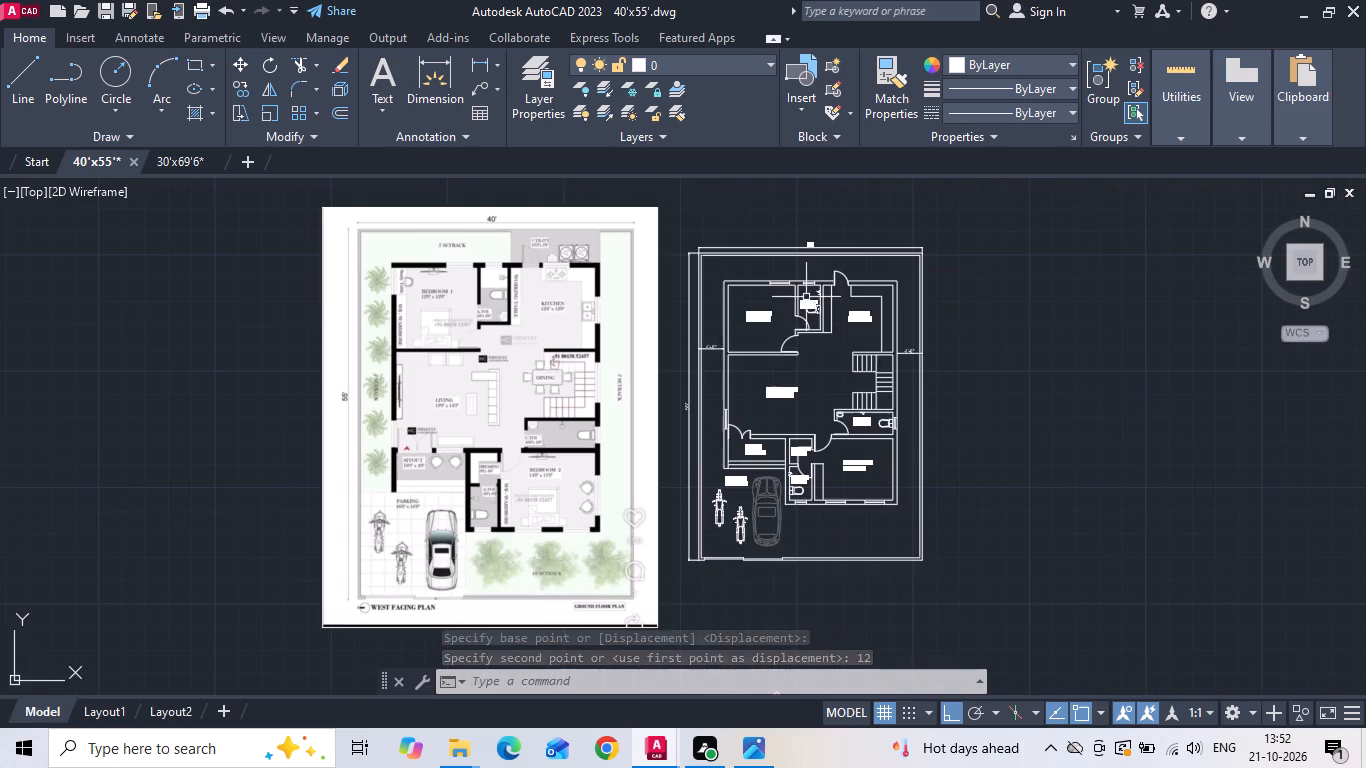
scroll(844, 400, up, 4)
click(826, 501)
right_click(826, 501)
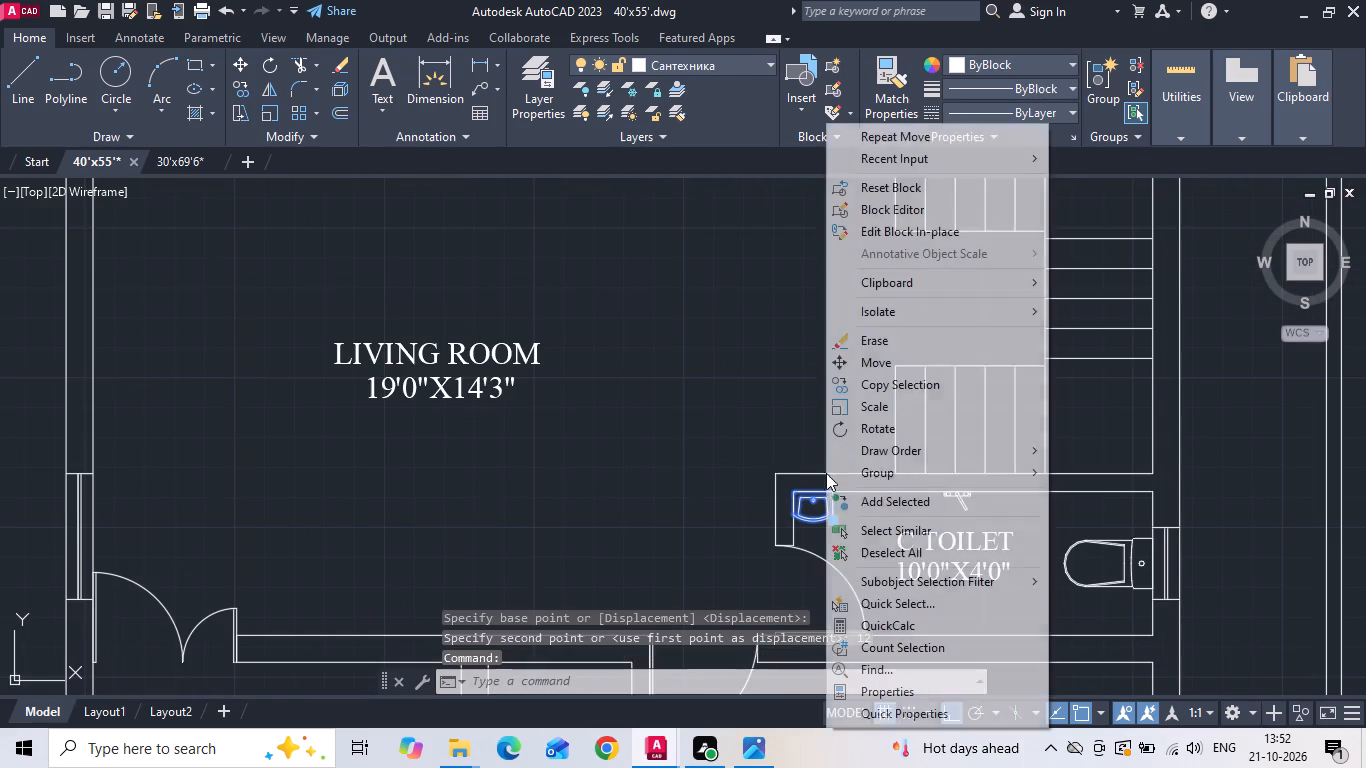
click(885, 376)
scroll(807, 519, down, 2)
drag(814, 493, 813, 454)
scroll(756, 285, up, 3)
click(765, 217)
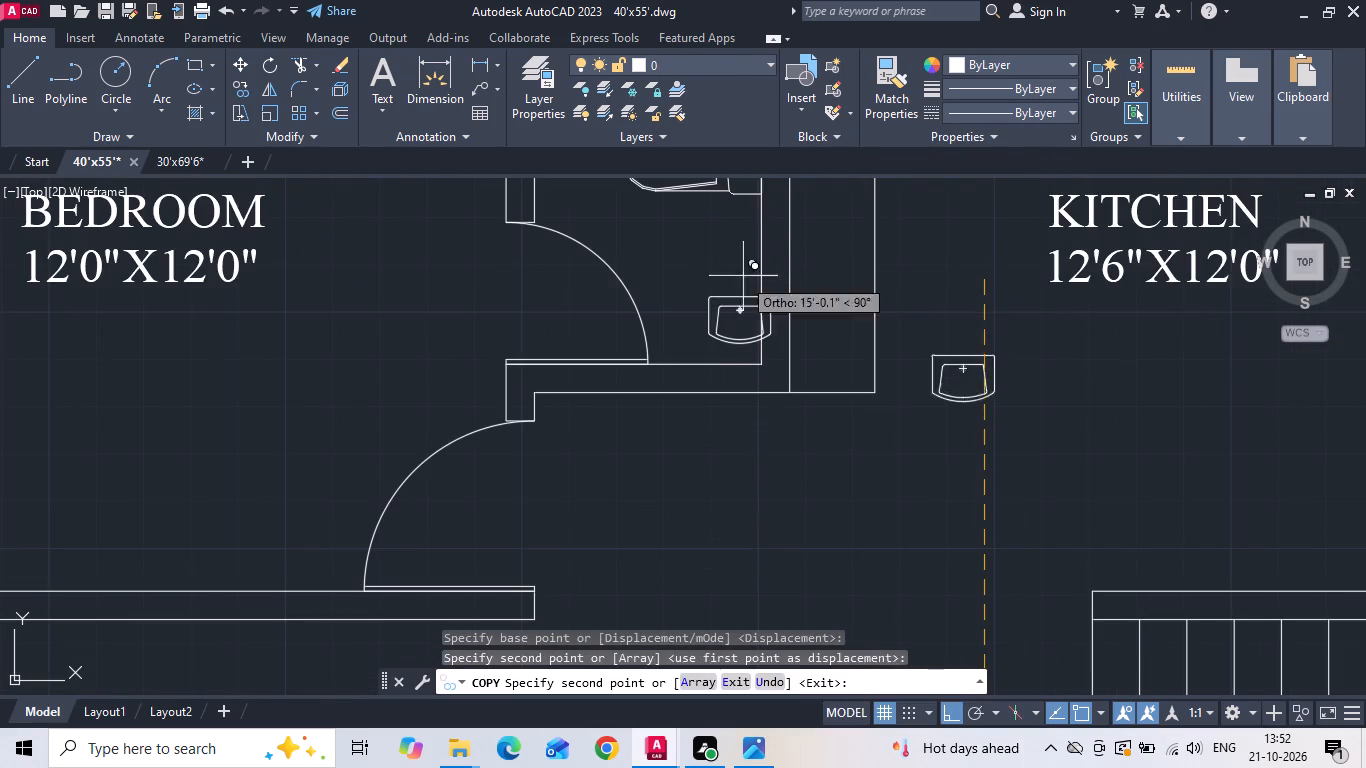
scroll(733, 290, up, 1)
key(Escape)
Rotate the copied washbasin 270° so its flat back faces the A.Toilet's right wall.
drag(737, 283, 725, 327)
click(722, 333)
right_click(722, 333)
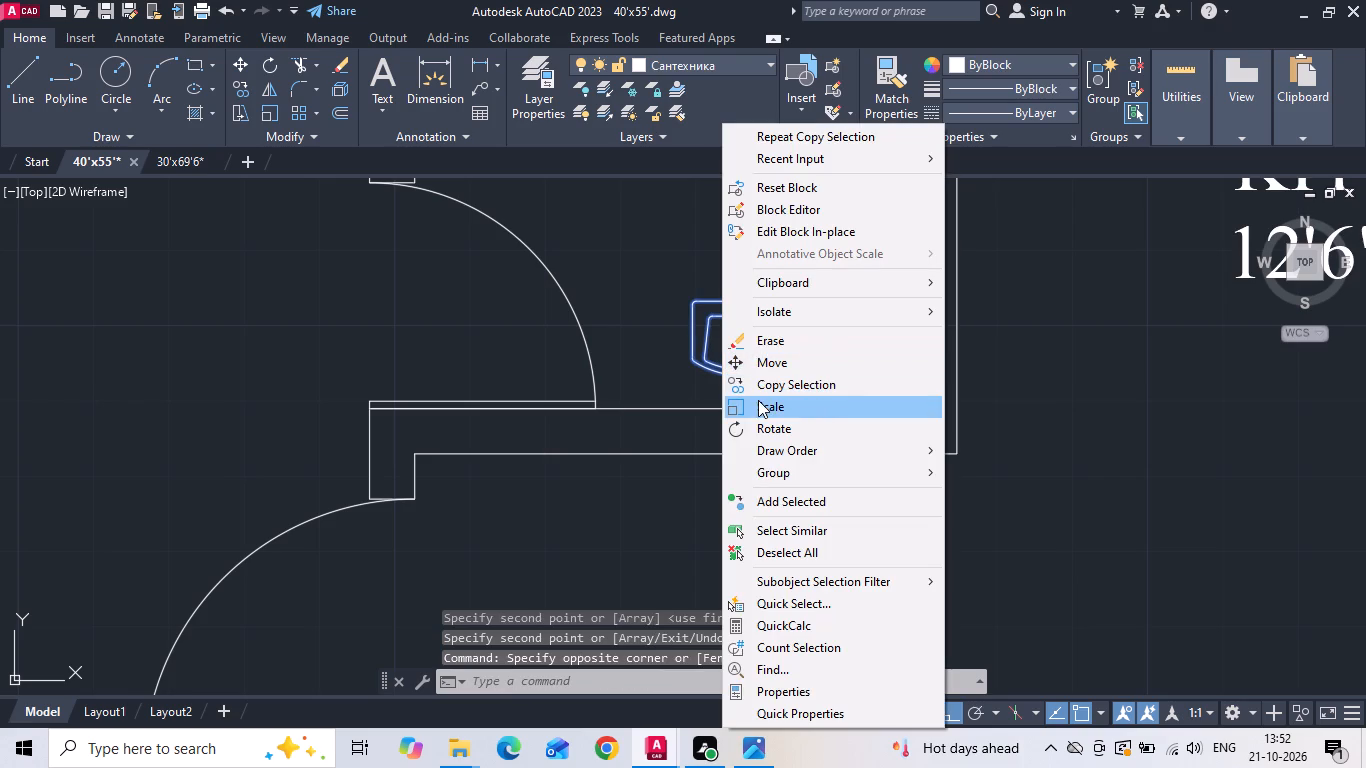
click(764, 428)
click(731, 346)
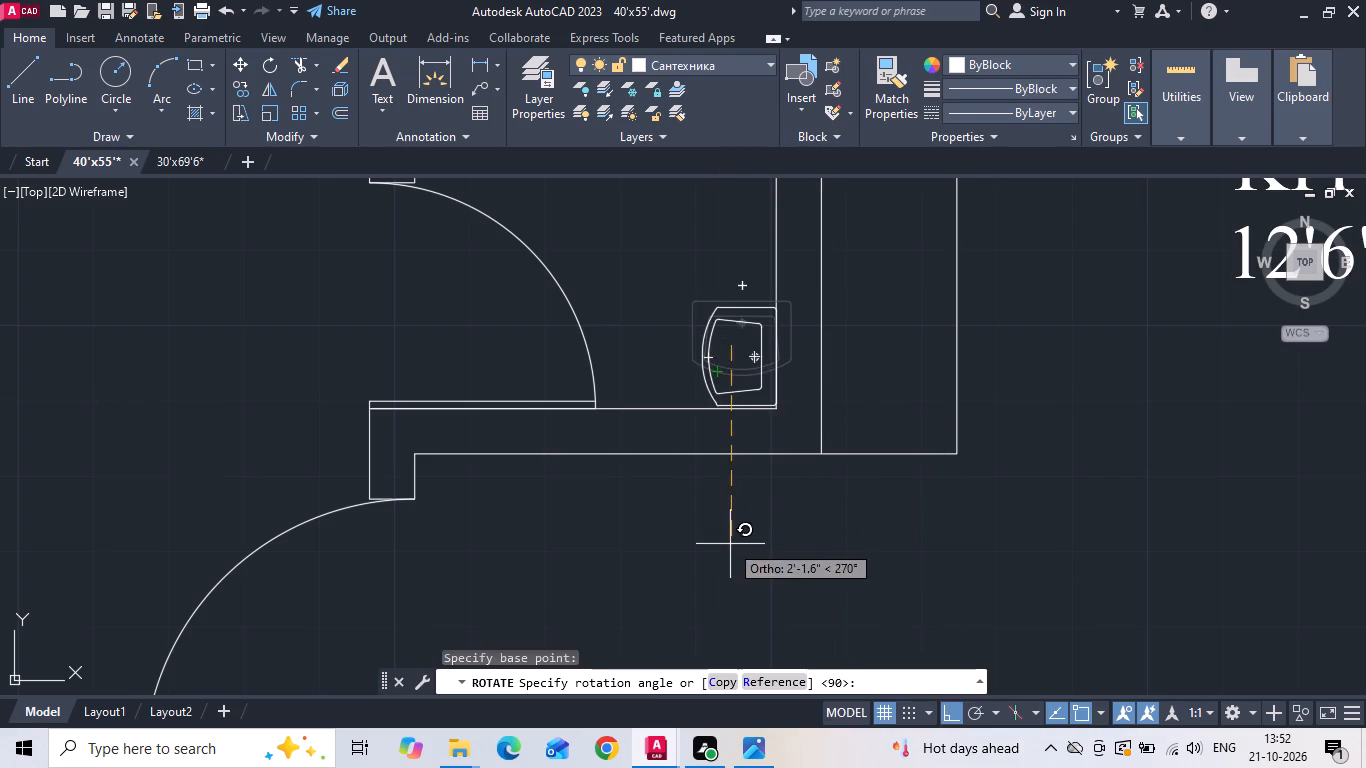
click(735, 572)
Move the rotated washbasin by the upper end of its lower-right rounded corner to the A.Toilet's lower-right inner corner.
scroll(740, 359, up, 2)
drag(730, 341, 689, 330)
click(643, 322)
right_click(642, 322)
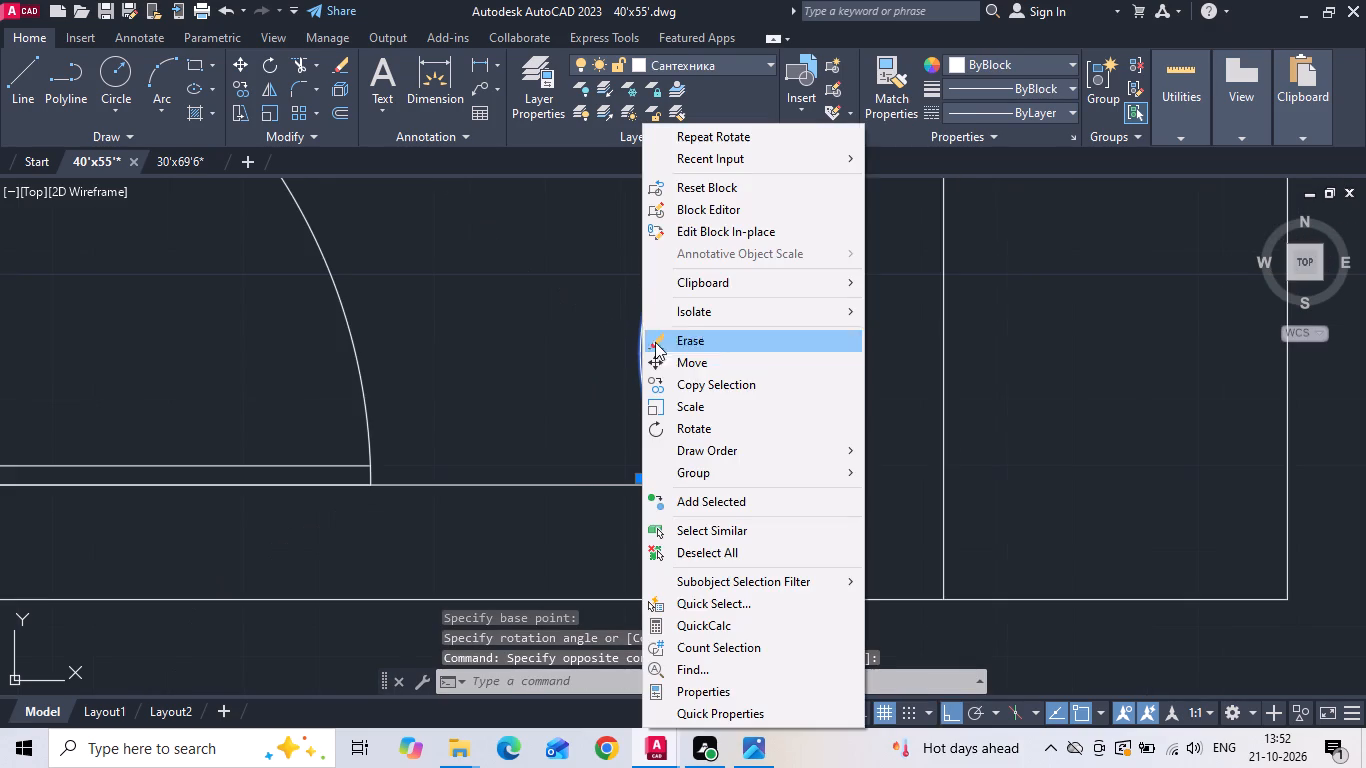
click(668, 361)
scroll(867, 466, up, 3)
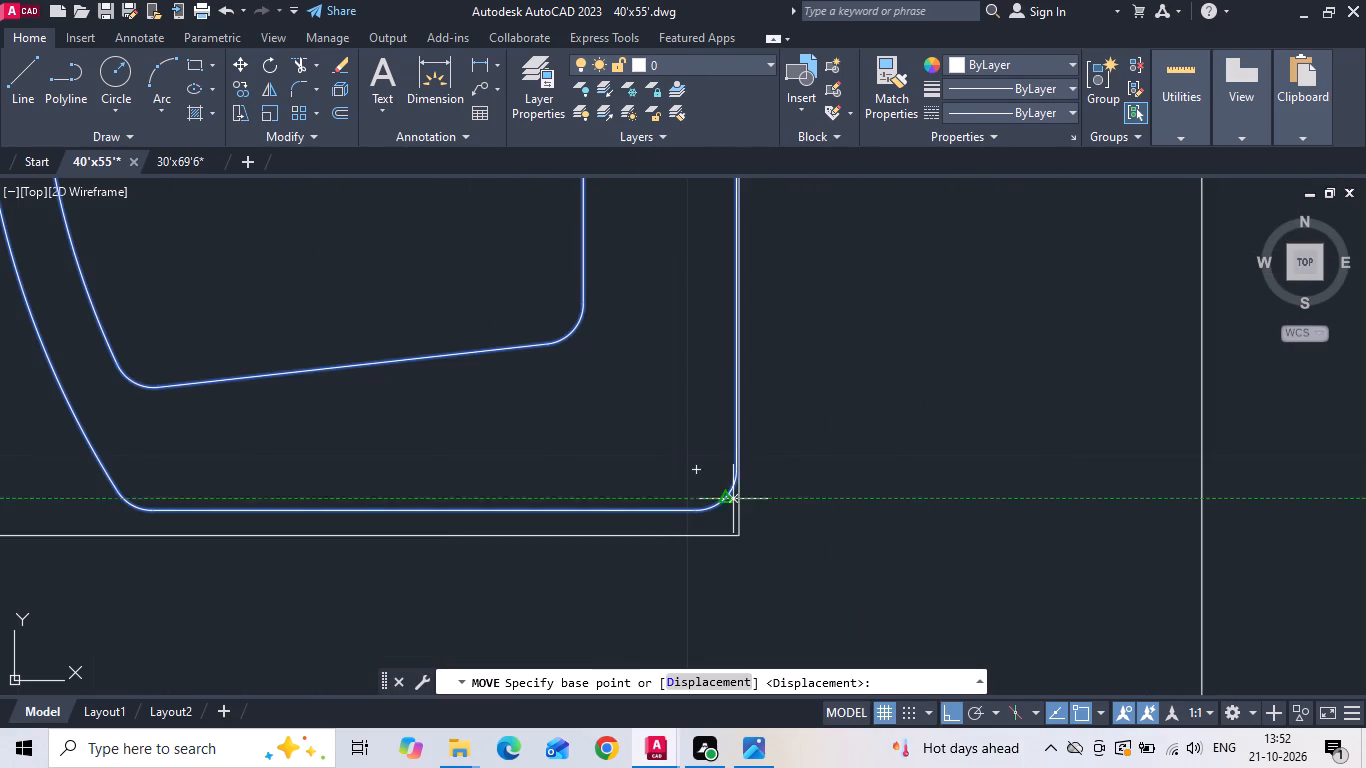
scroll(731, 495, up, 1)
drag(740, 458, 740, 469)
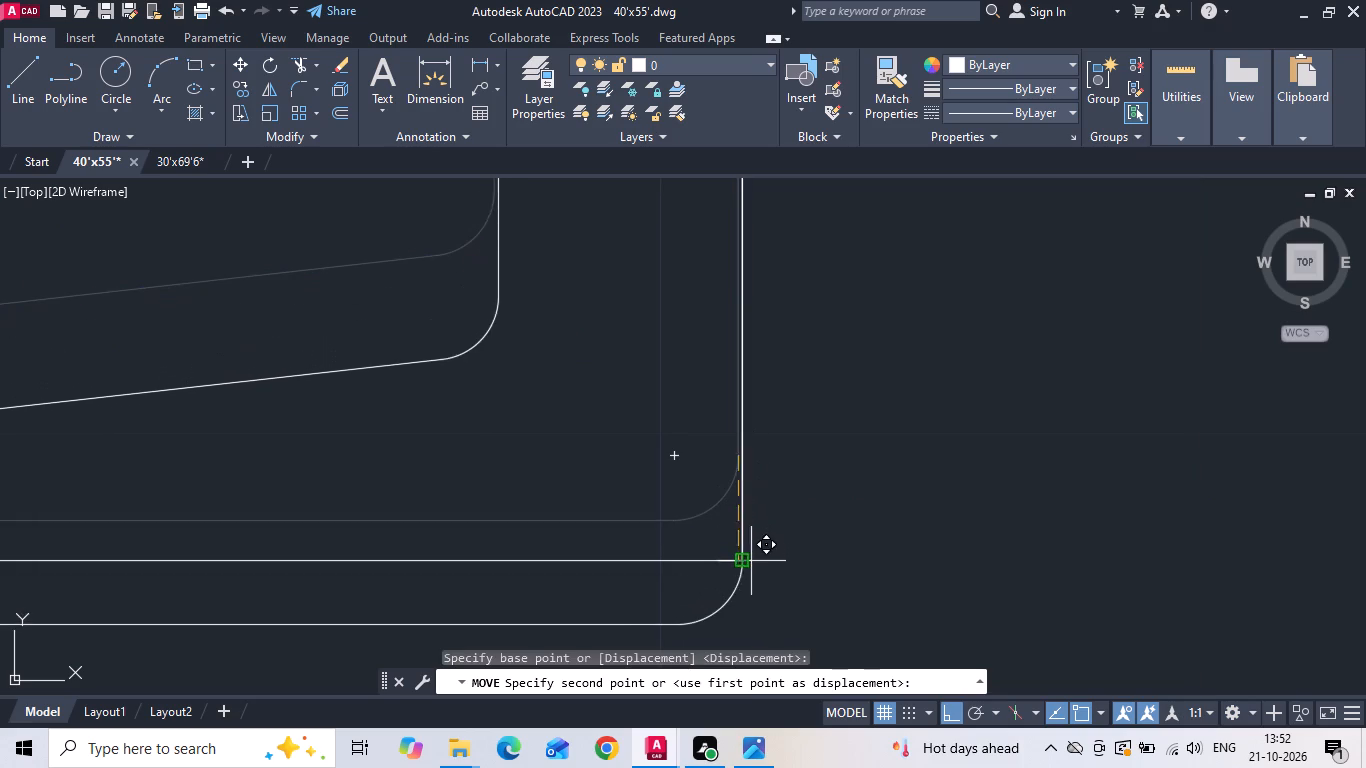
click(740, 561)
Move the washbasin straight up so its lower edge lies on the A.Toilet's bottom wall line.
scroll(684, 362, down, 3)
click(633, 430)
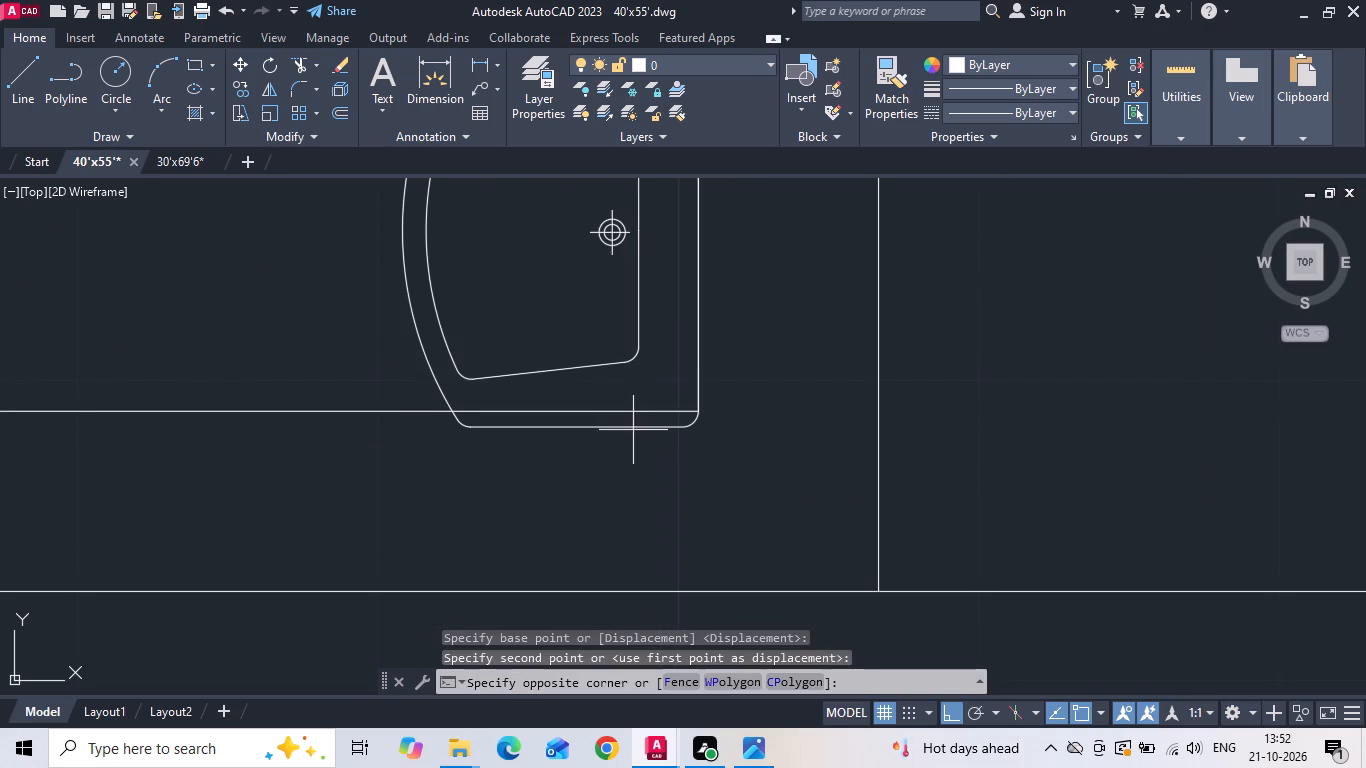
click(627, 423)
right_click(627, 422)
click(679, 368)
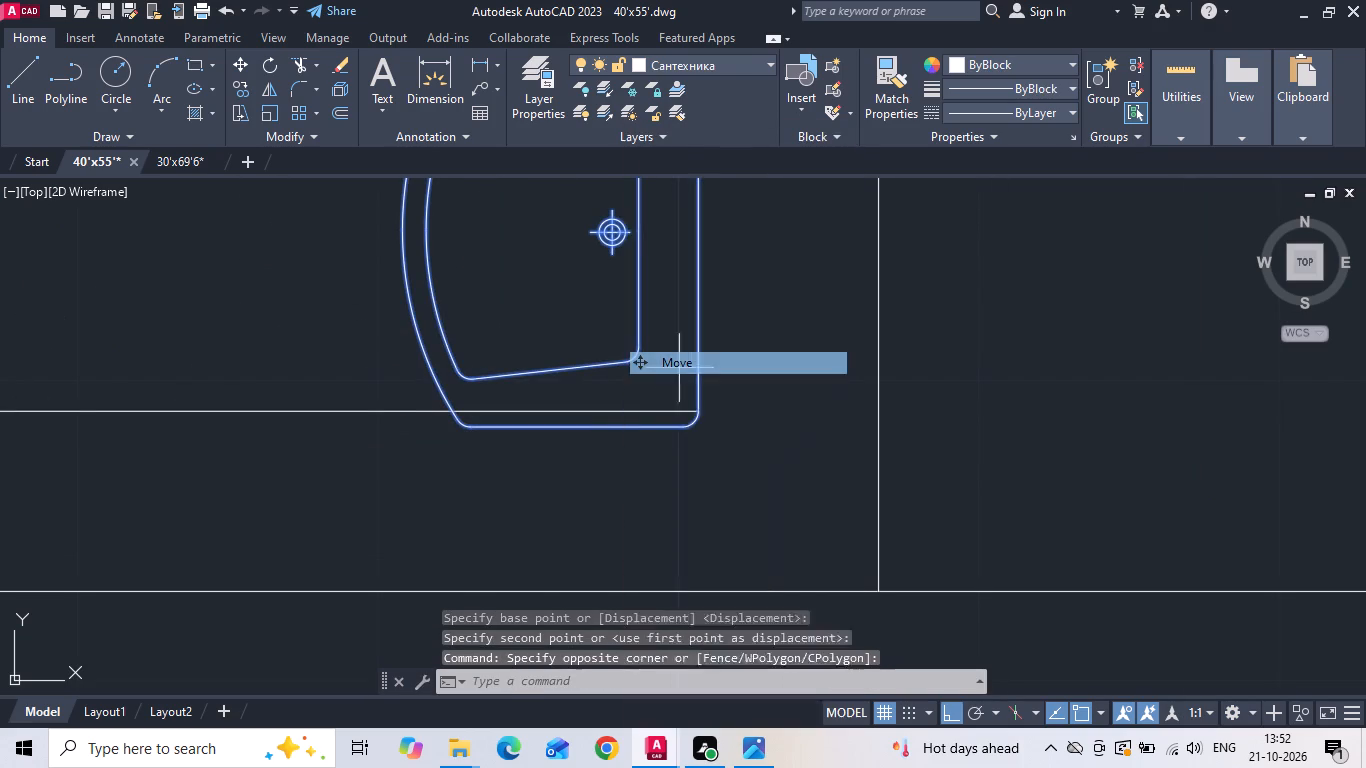
scroll(691, 387, up, 2)
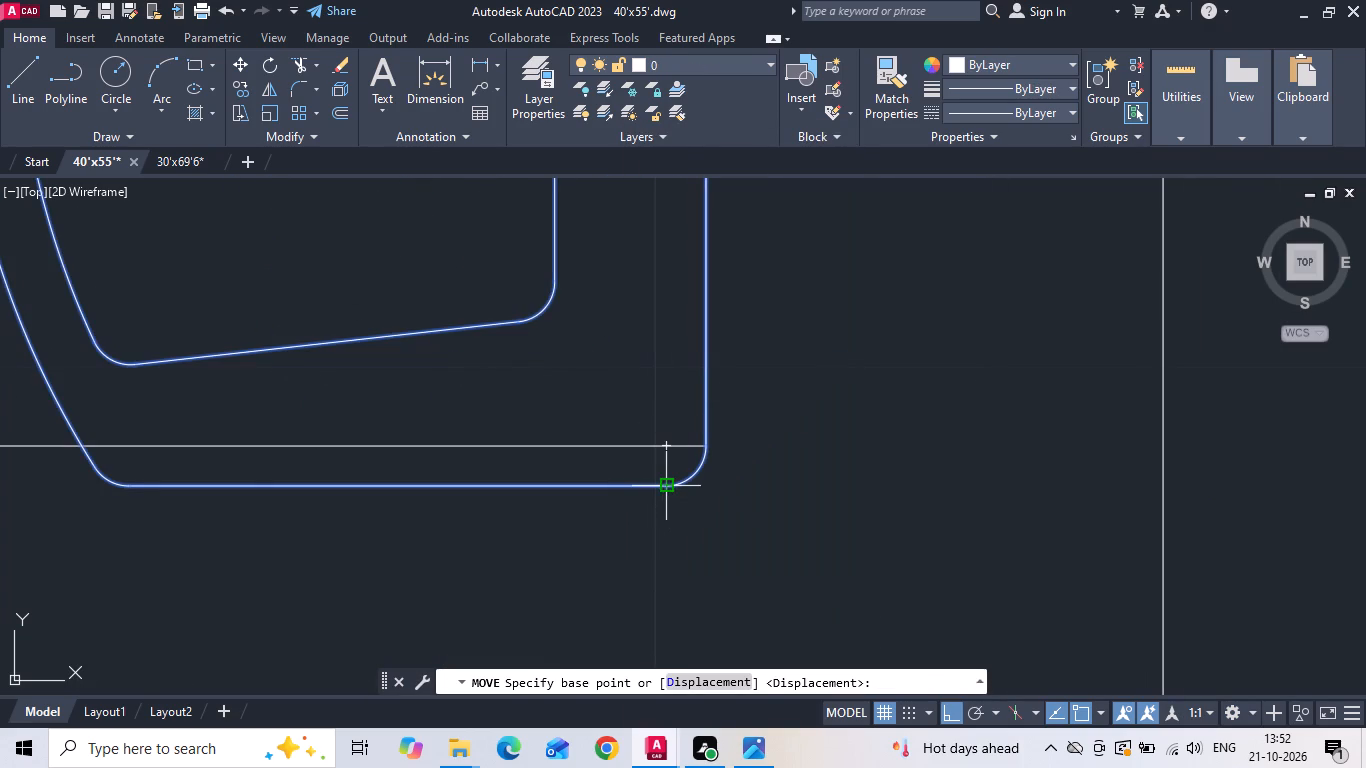
click(658, 484)
click(665, 444)
Save the drawing.
scroll(761, 454, down, 2)
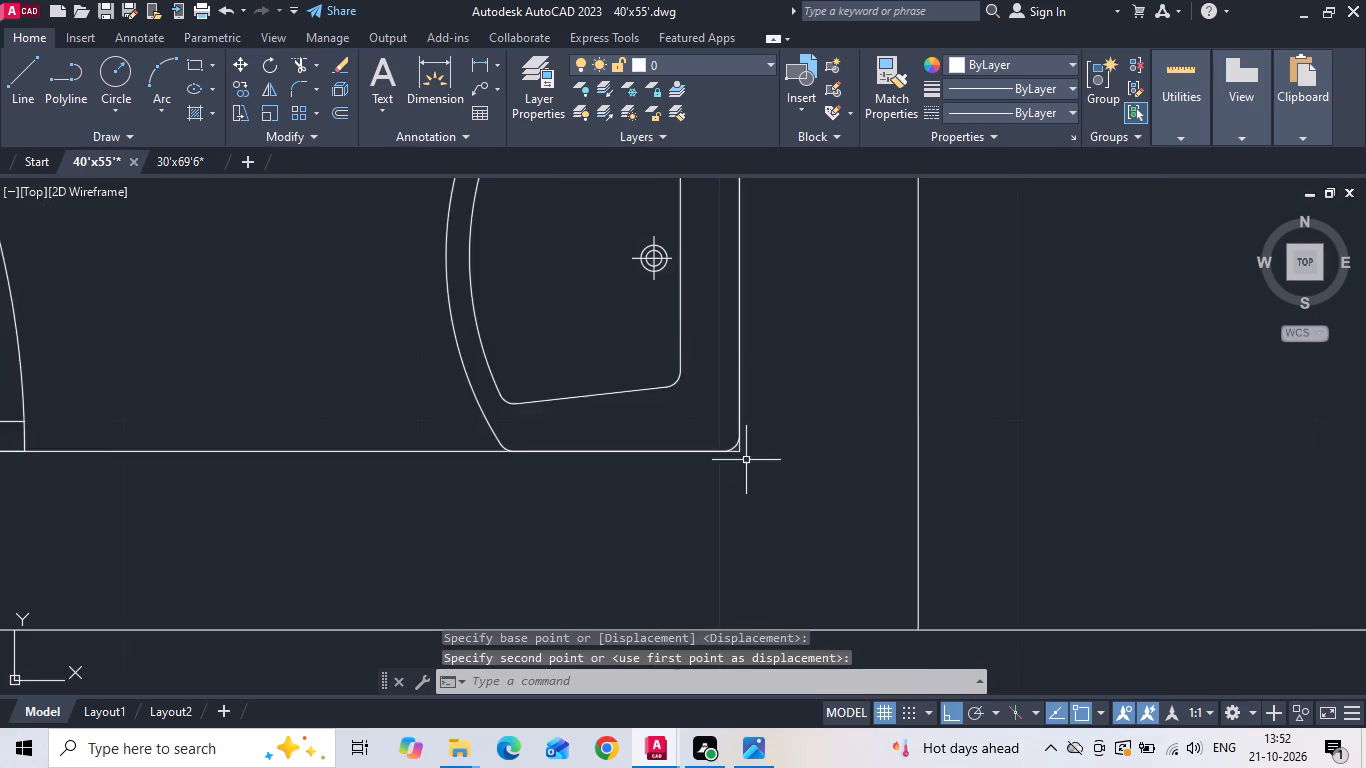
scroll(744, 460, down, 2)
scroll(659, 462, down, 6)
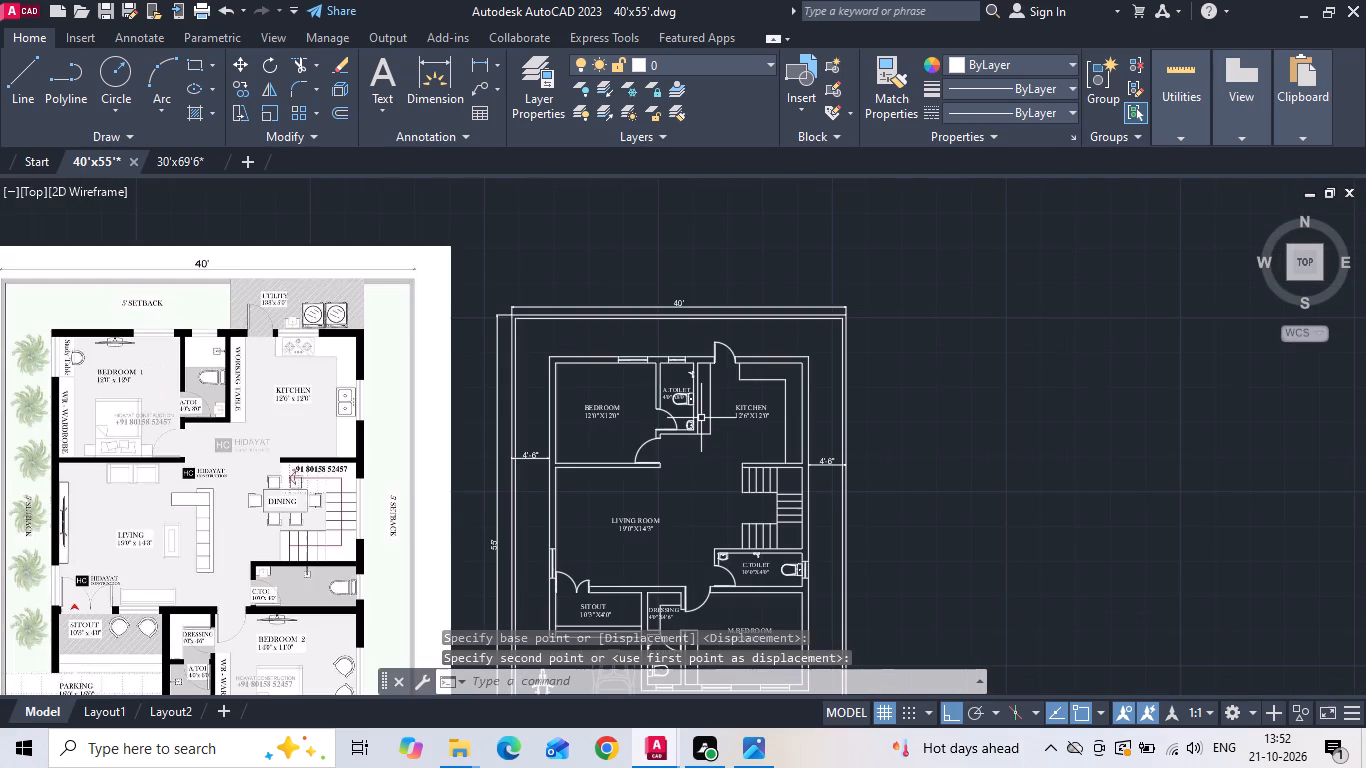
key(ctrl+s)
Offset the inner line of the bedroom's left wall 18" into the room for the wardrobe.
middle_drag(693, 417, 702, 383)
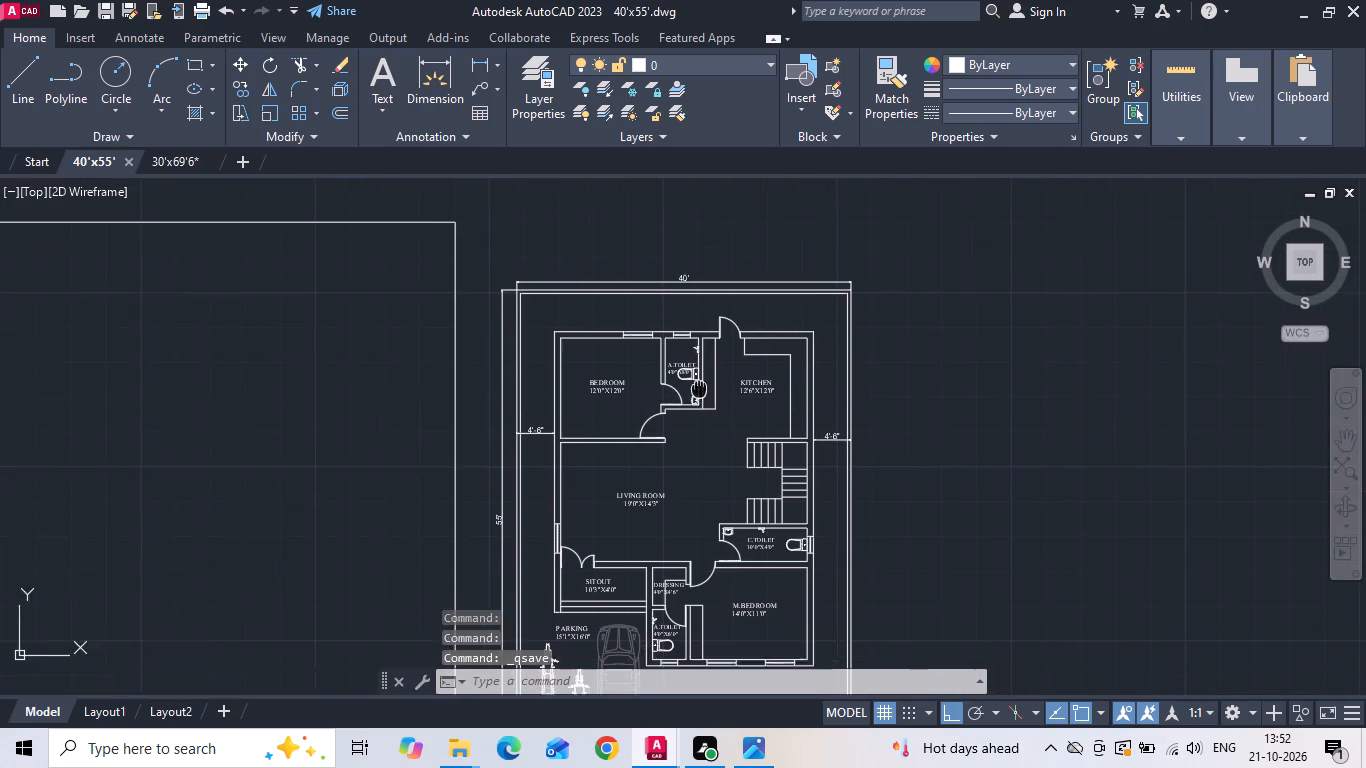
middle_drag(702, 383, 703, 376)
text(O 1)
key(8)
key(Return)
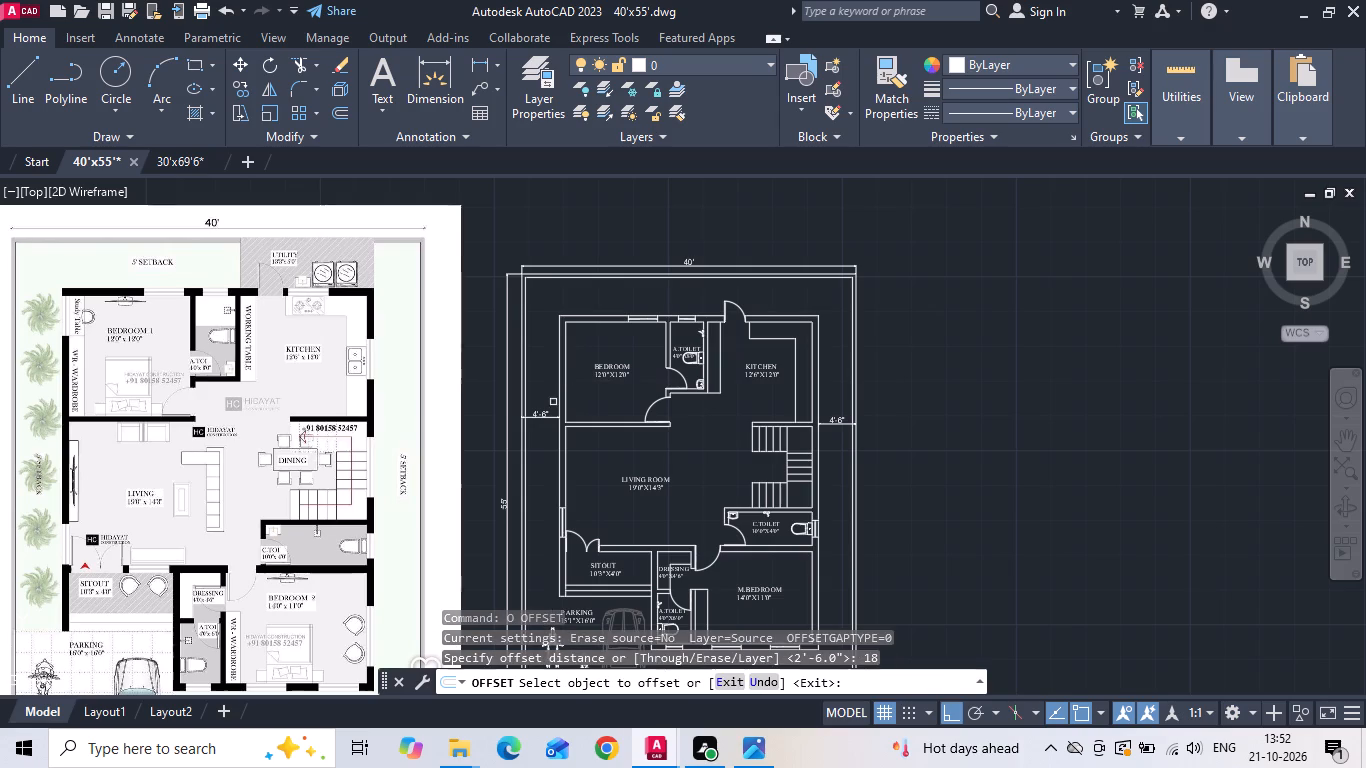
click(566, 376)
click(586, 355)
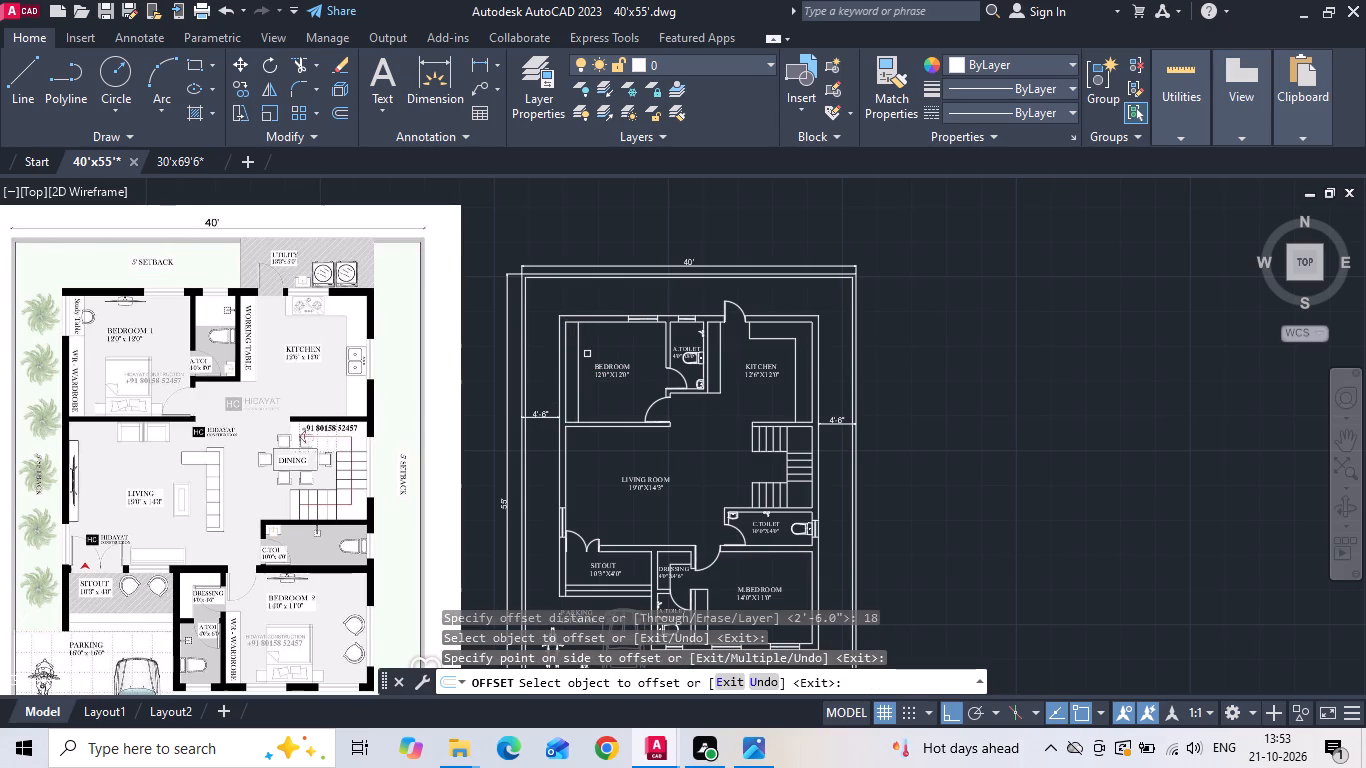
key(Escape)
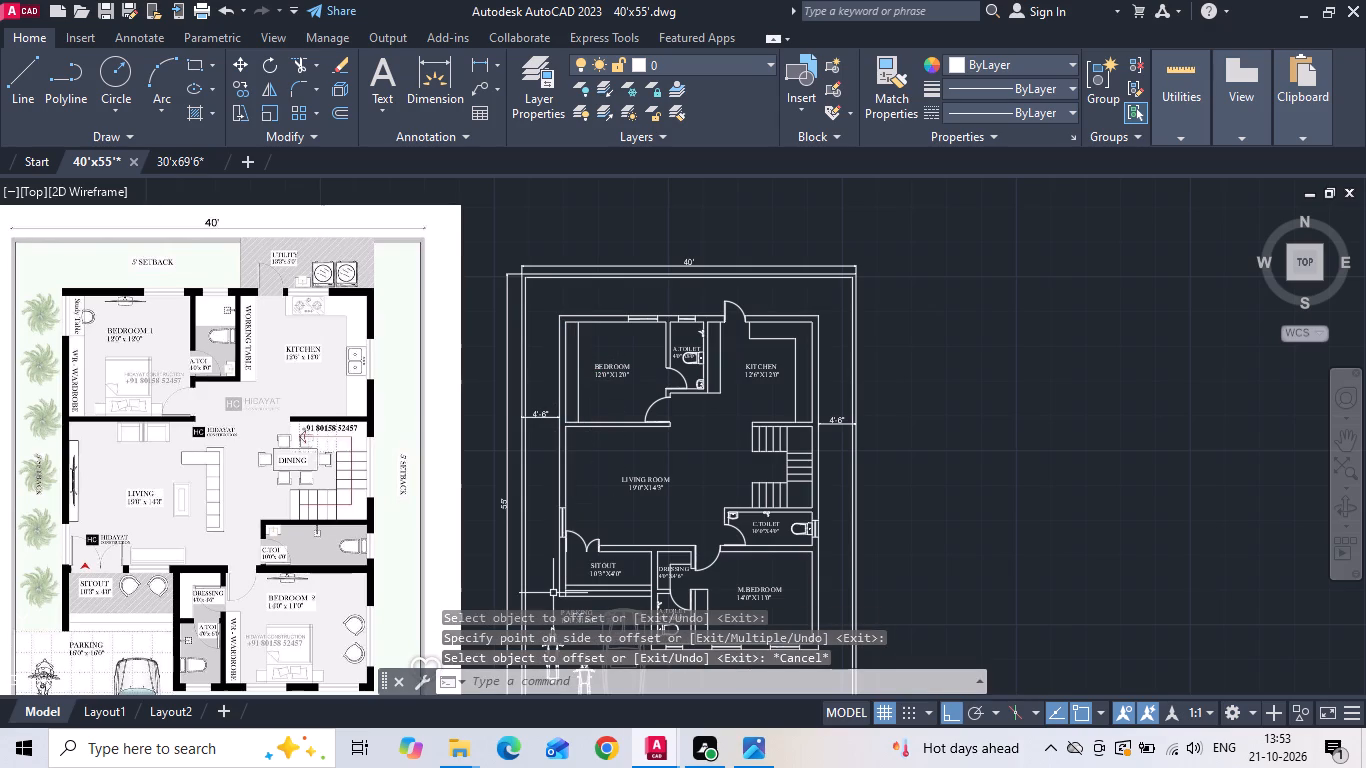
Copy the living room's left-wall window by its upper inner end to the bedroom's upper-left inner corner.
scroll(552, 590, up, 2)
click(557, 480)
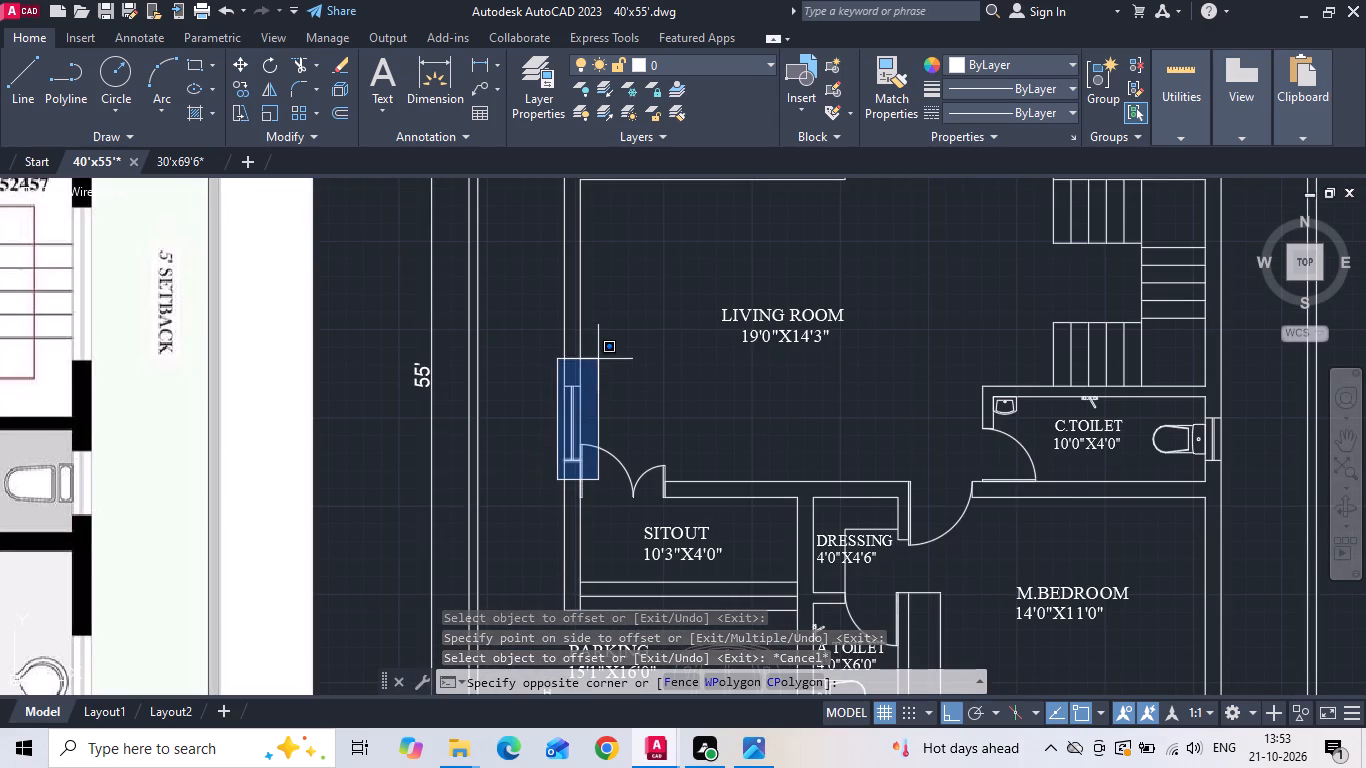
click(599, 356)
right_click(599, 356)
click(649, 415)
scroll(611, 408, up, 3)
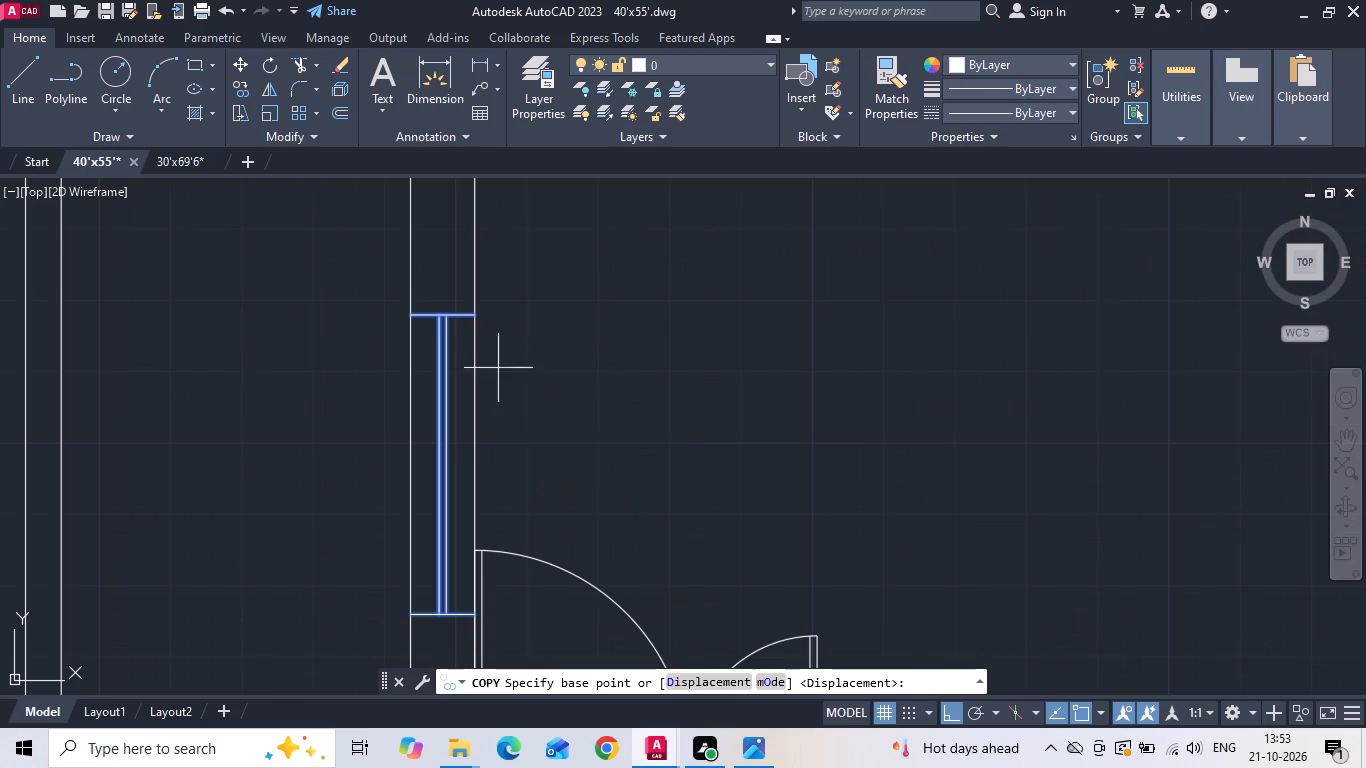
click(476, 316)
scroll(577, 399, down, 7)
scroll(454, 423, up, 3)
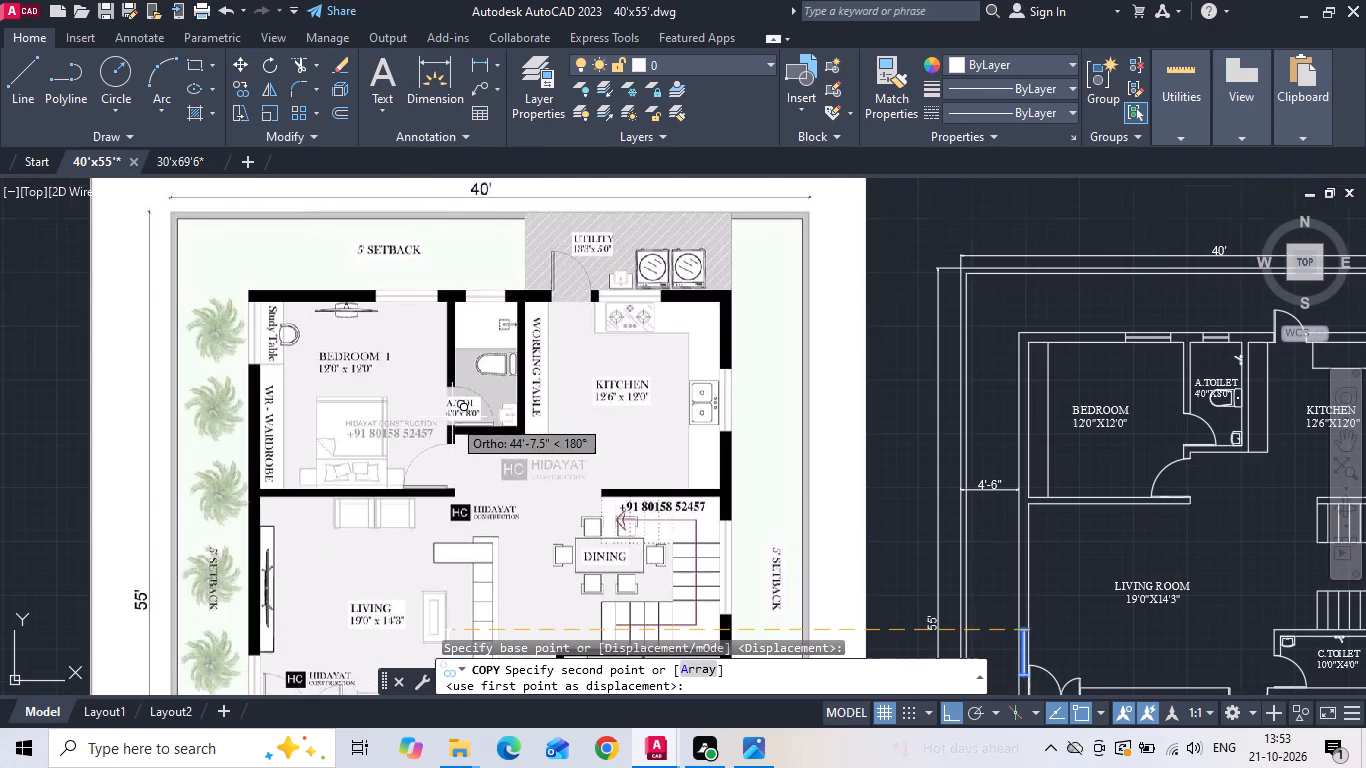
scroll(1024, 361, up, 3)
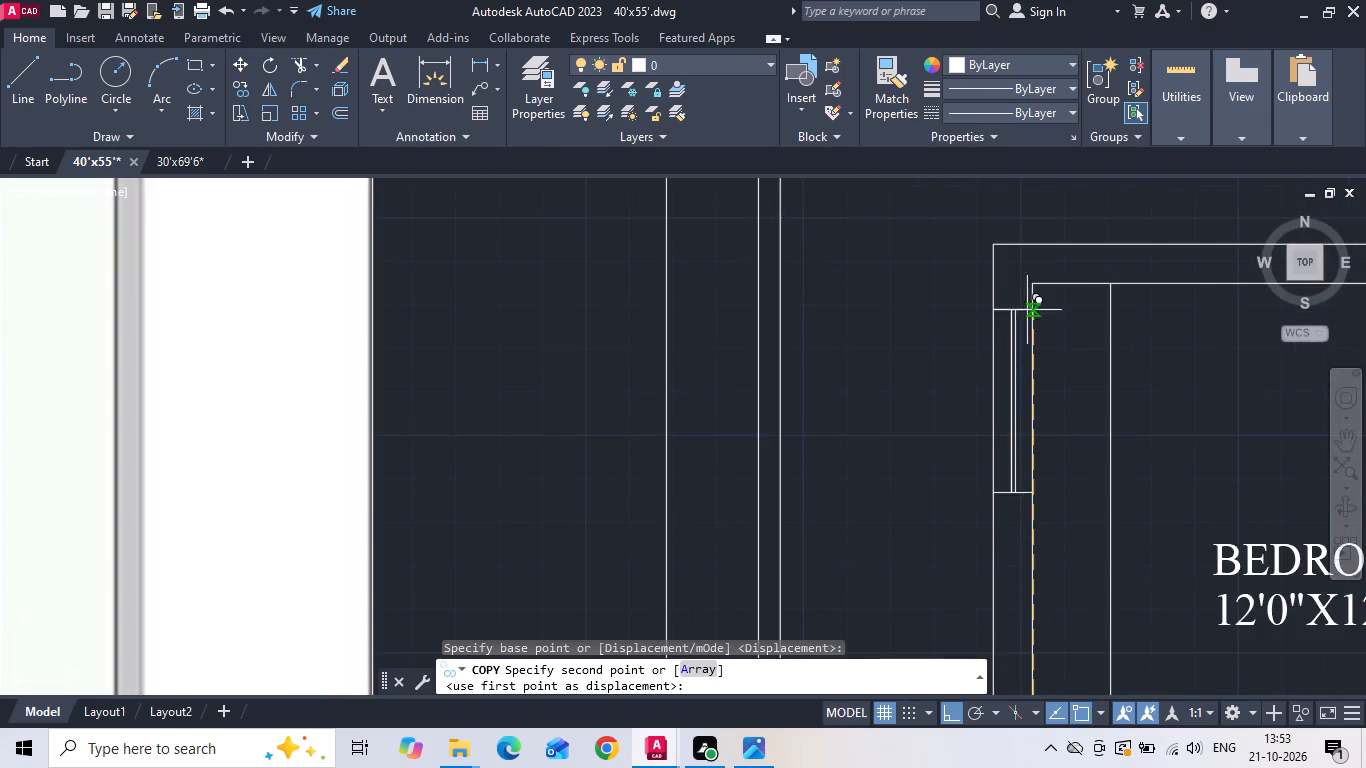
click(1028, 284)
scroll(1040, 311, down, 4)
key(Escape)
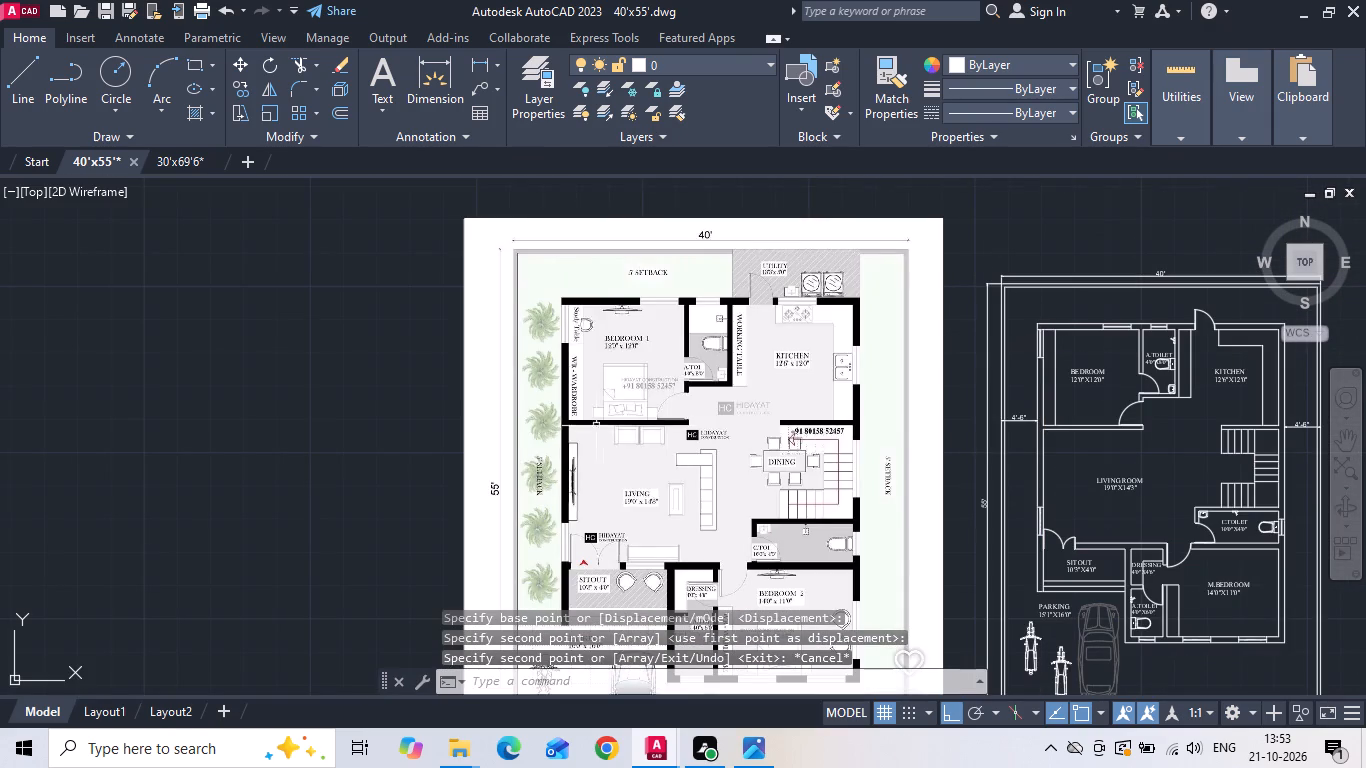
Extend the lower end line of the bedroom's left-wall window to the wardrobe line.
scroll(560, 352, up, 4)
scroll(547, 353, down, 4)
scroll(690, 397, up, 1)
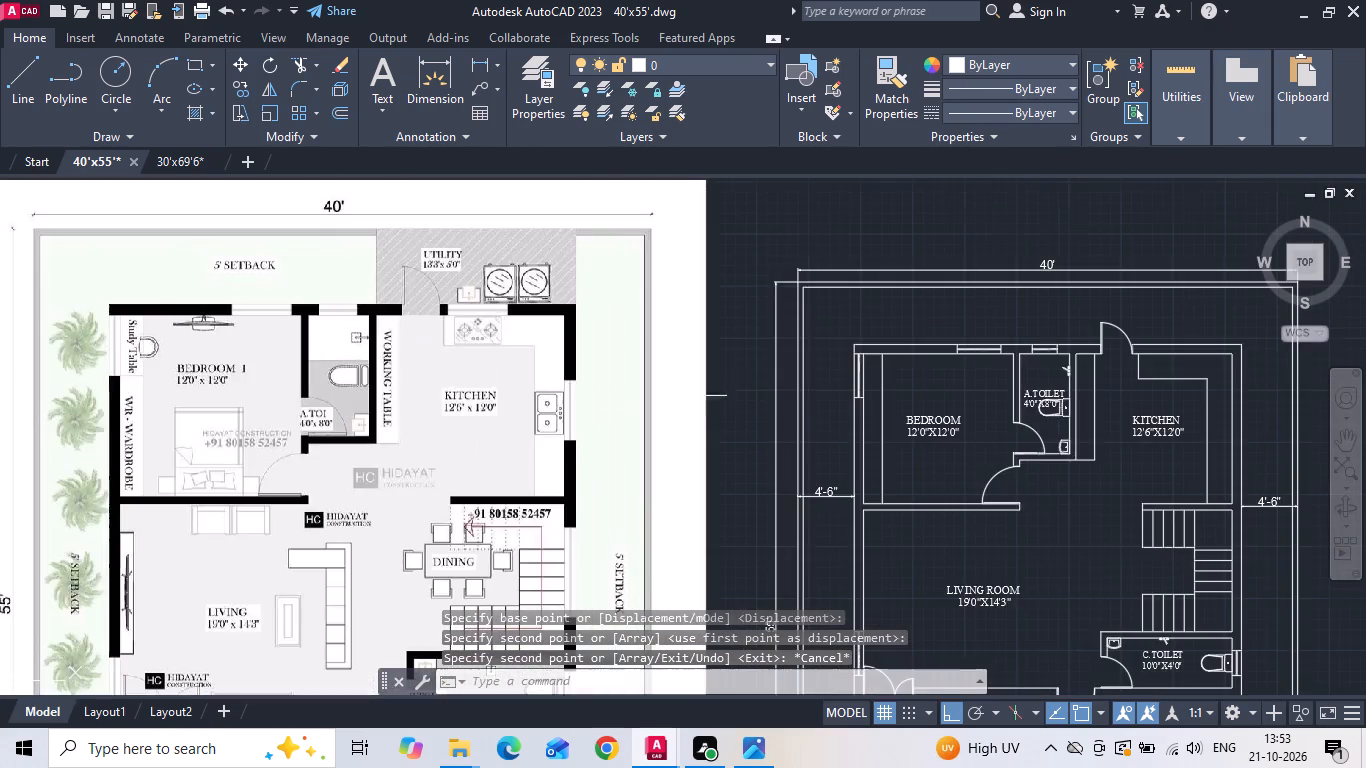
scroll(851, 377, up, 3)
middle_drag(952, 419, 777, 419)
text(EX)
key(space)
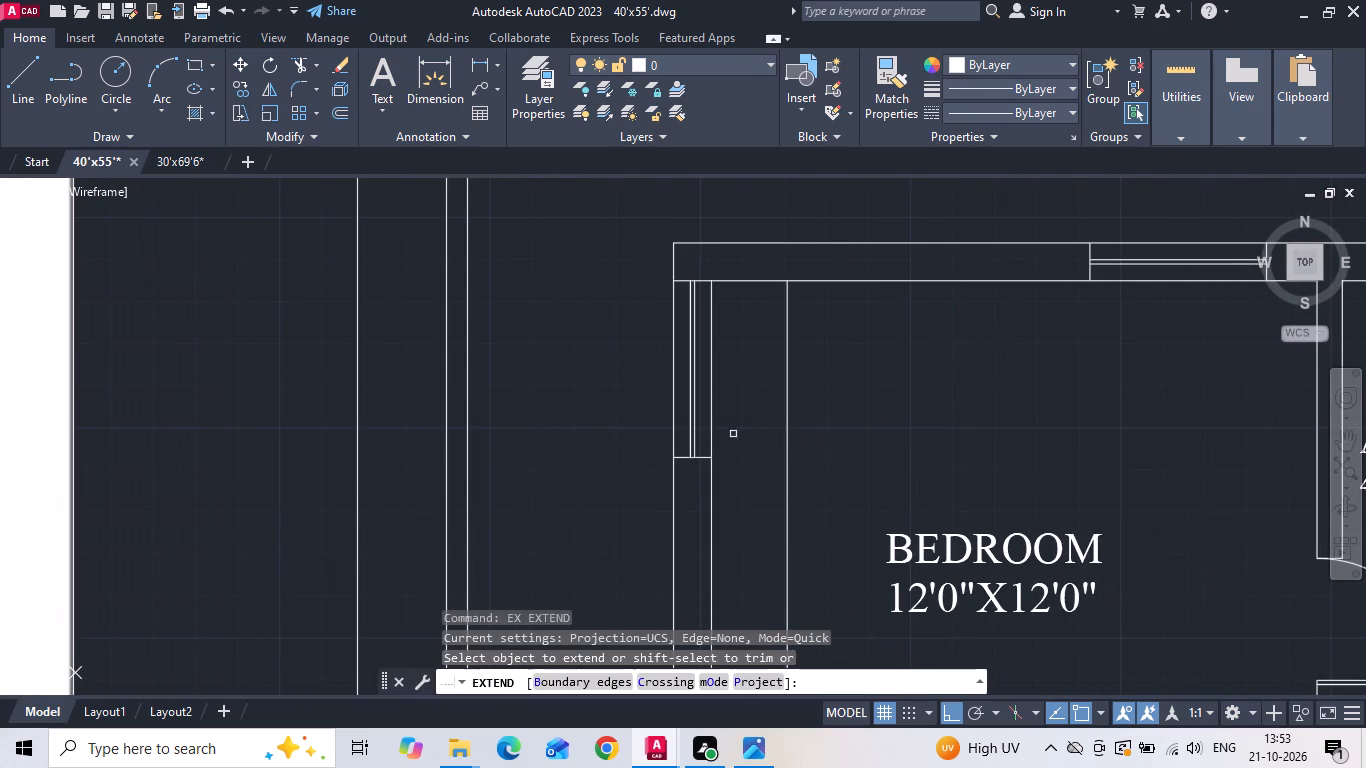
click(697, 457)
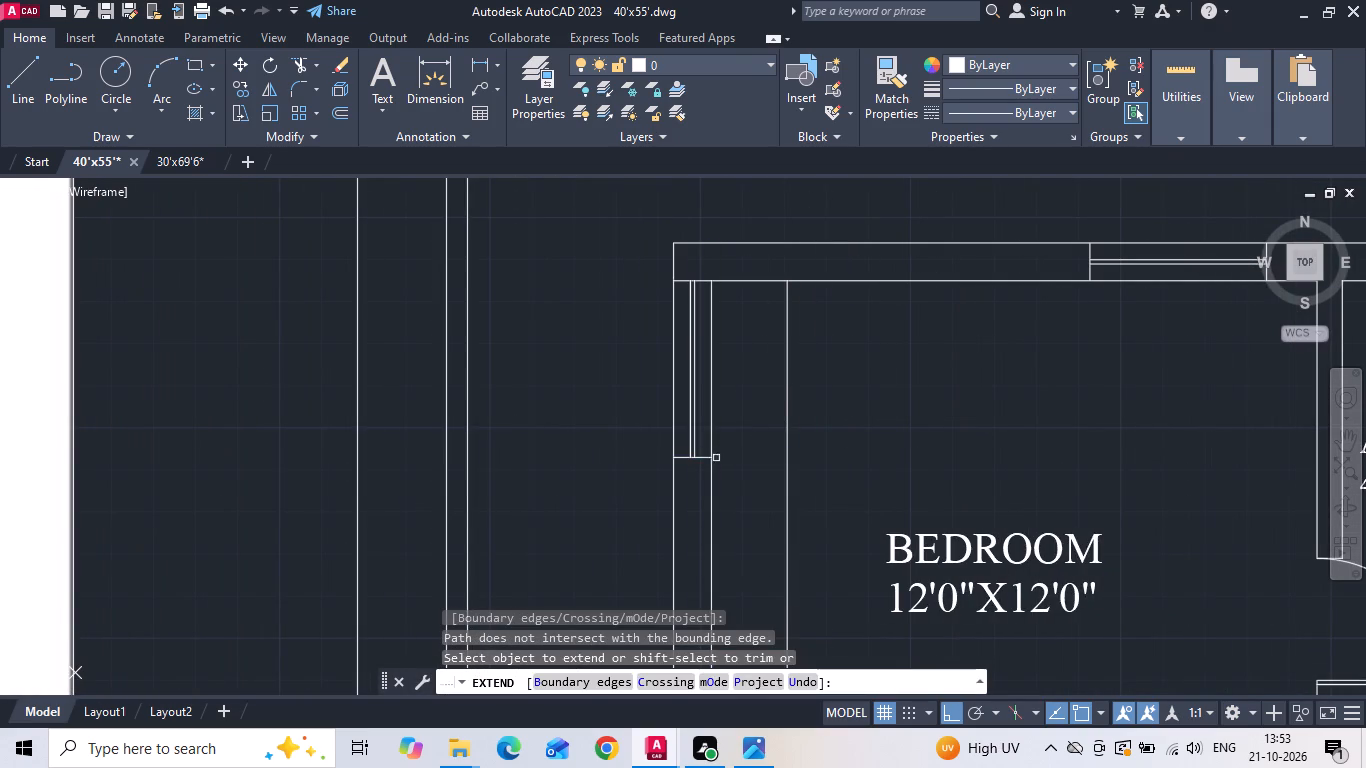
click(699, 459)
scroll(835, 377, down, 3)
key(Escape)
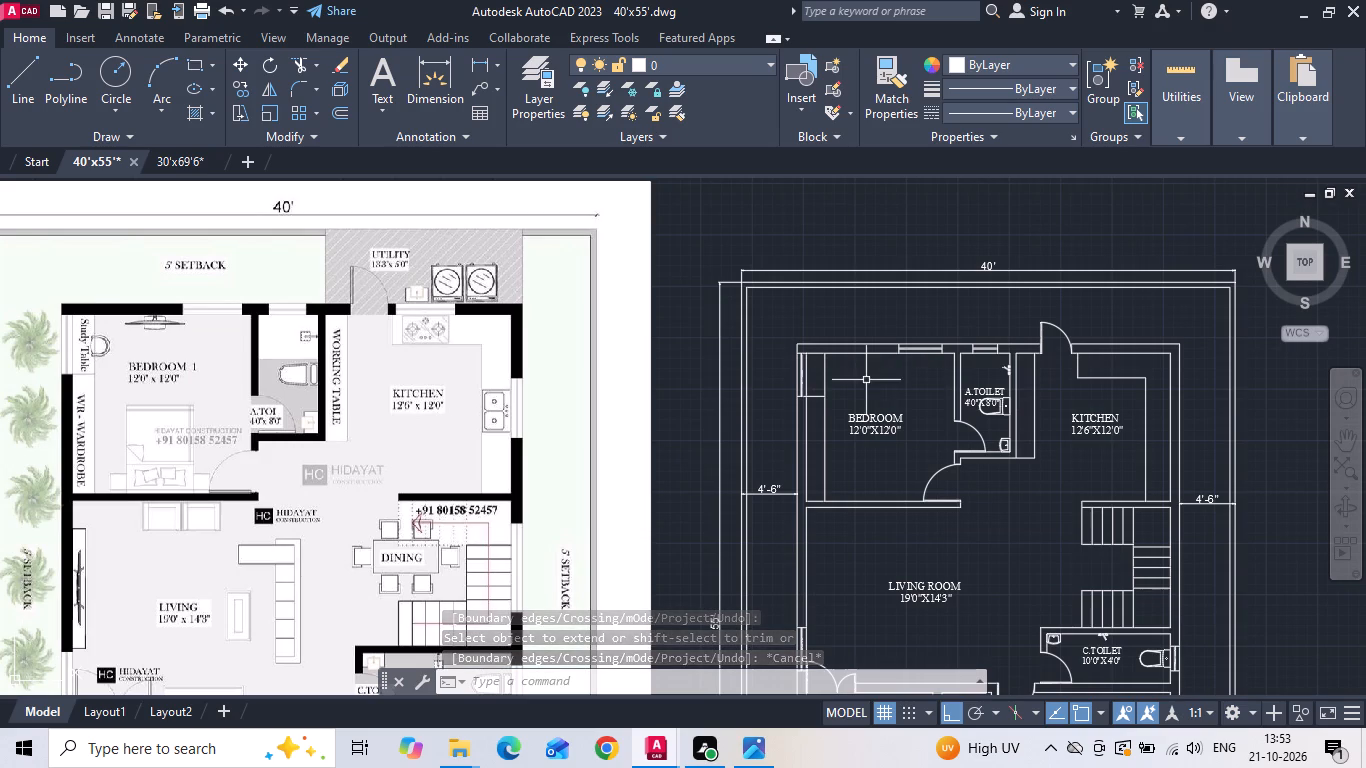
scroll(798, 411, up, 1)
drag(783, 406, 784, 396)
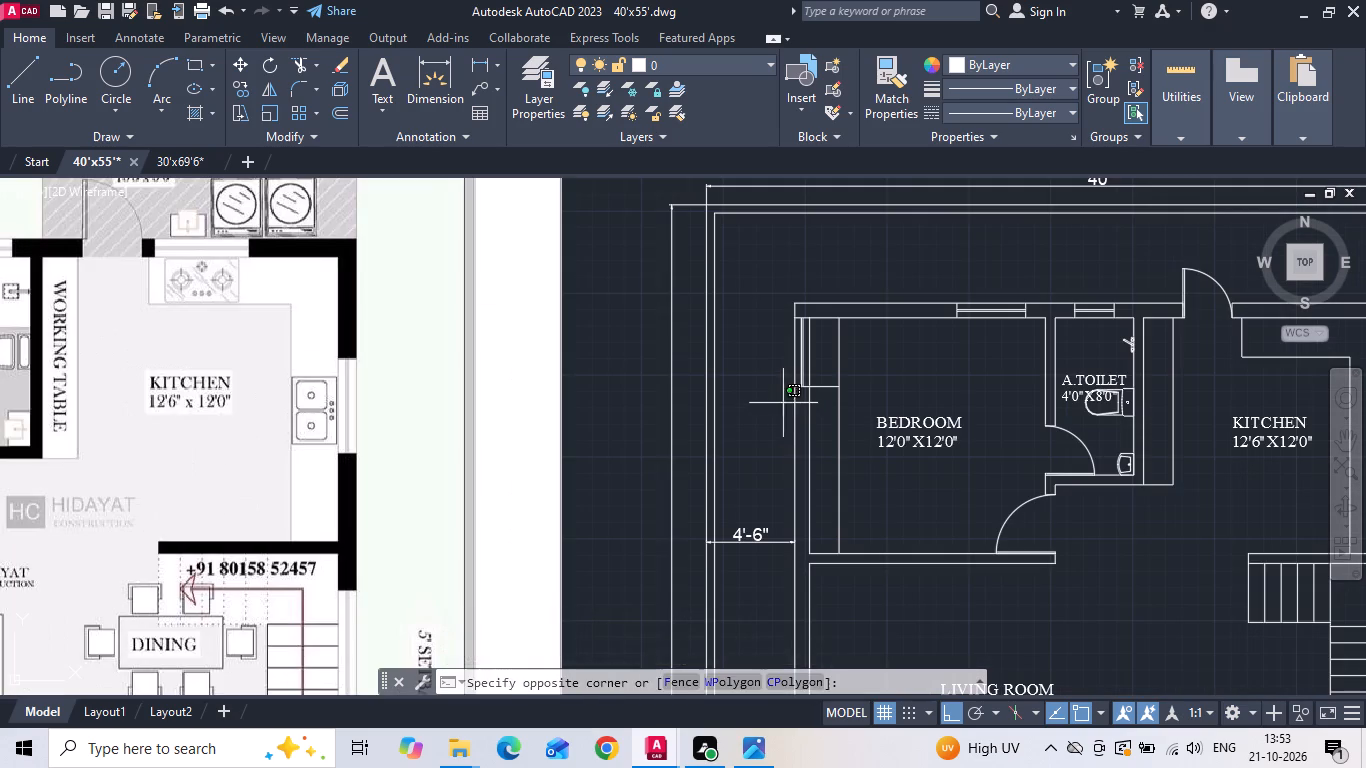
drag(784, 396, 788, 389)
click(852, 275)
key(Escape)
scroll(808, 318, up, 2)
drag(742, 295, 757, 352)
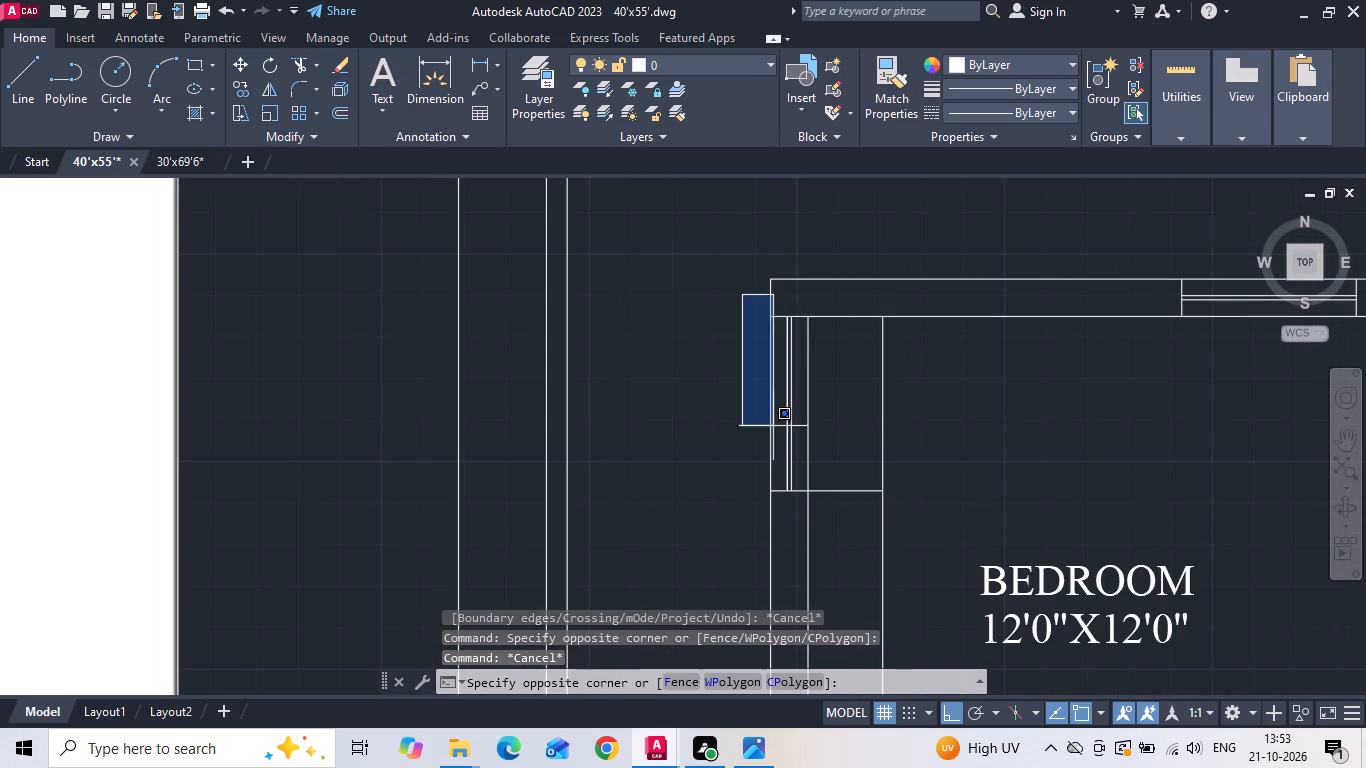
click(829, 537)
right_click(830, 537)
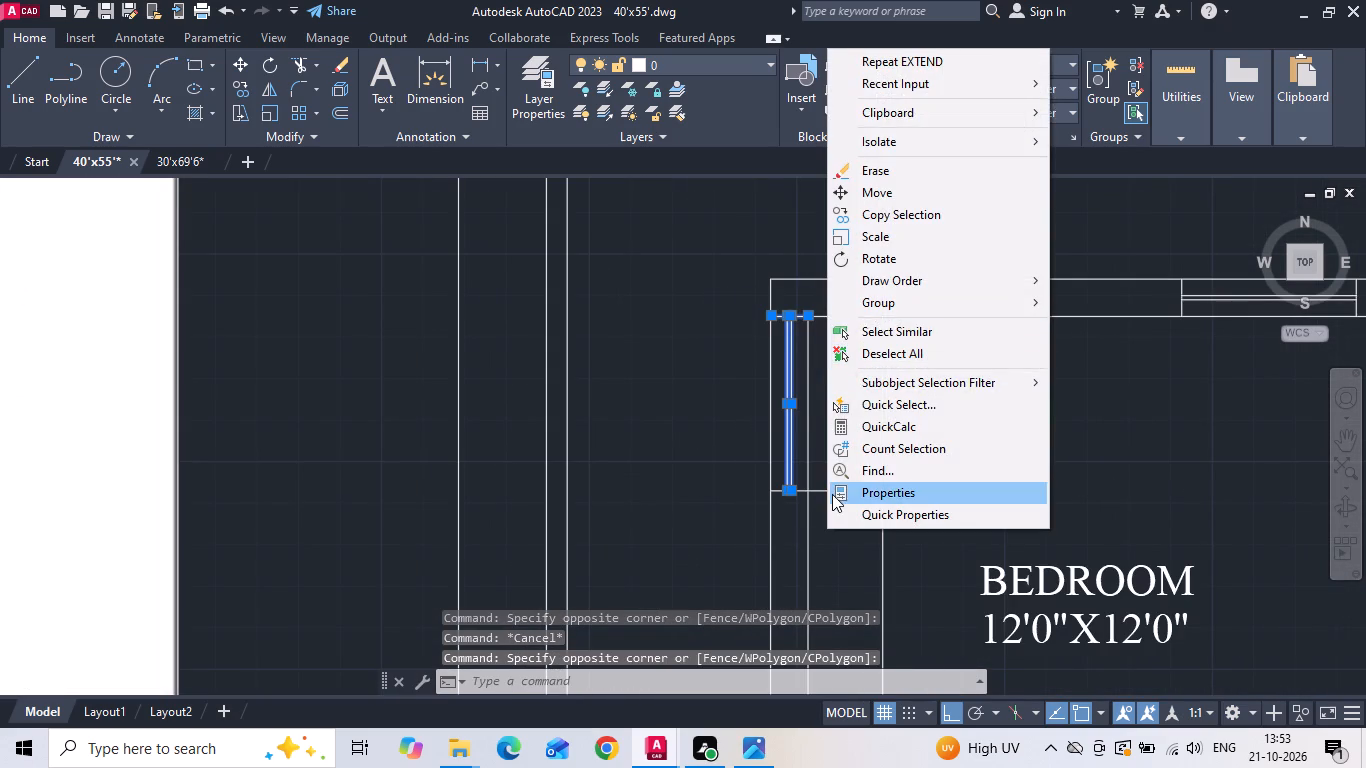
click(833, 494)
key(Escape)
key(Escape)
Copy the bedroom's left-wall window by its upper inner end to the kitchen's upper-right inner corner.
drag(749, 506, 787, 432)
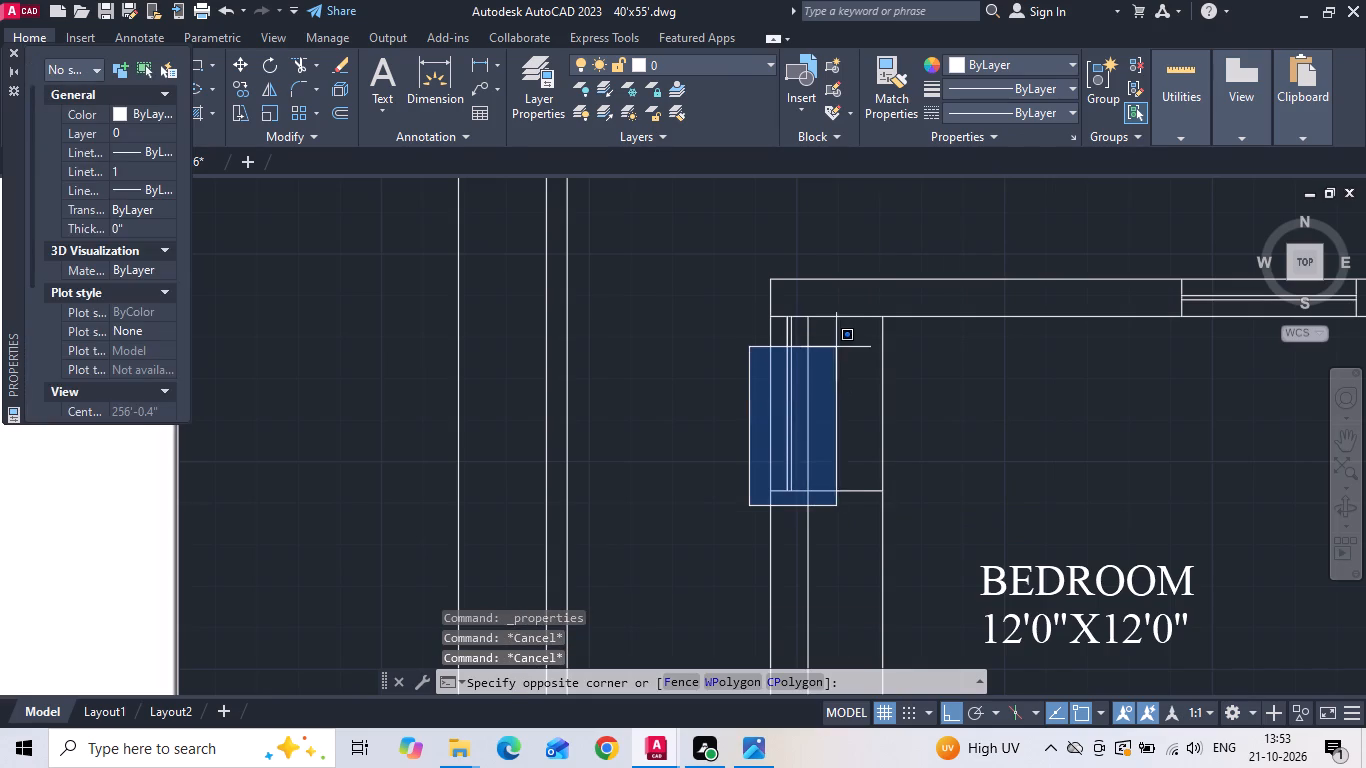
click(833, 310)
drag(854, 464, 850, 502)
click(849, 508)
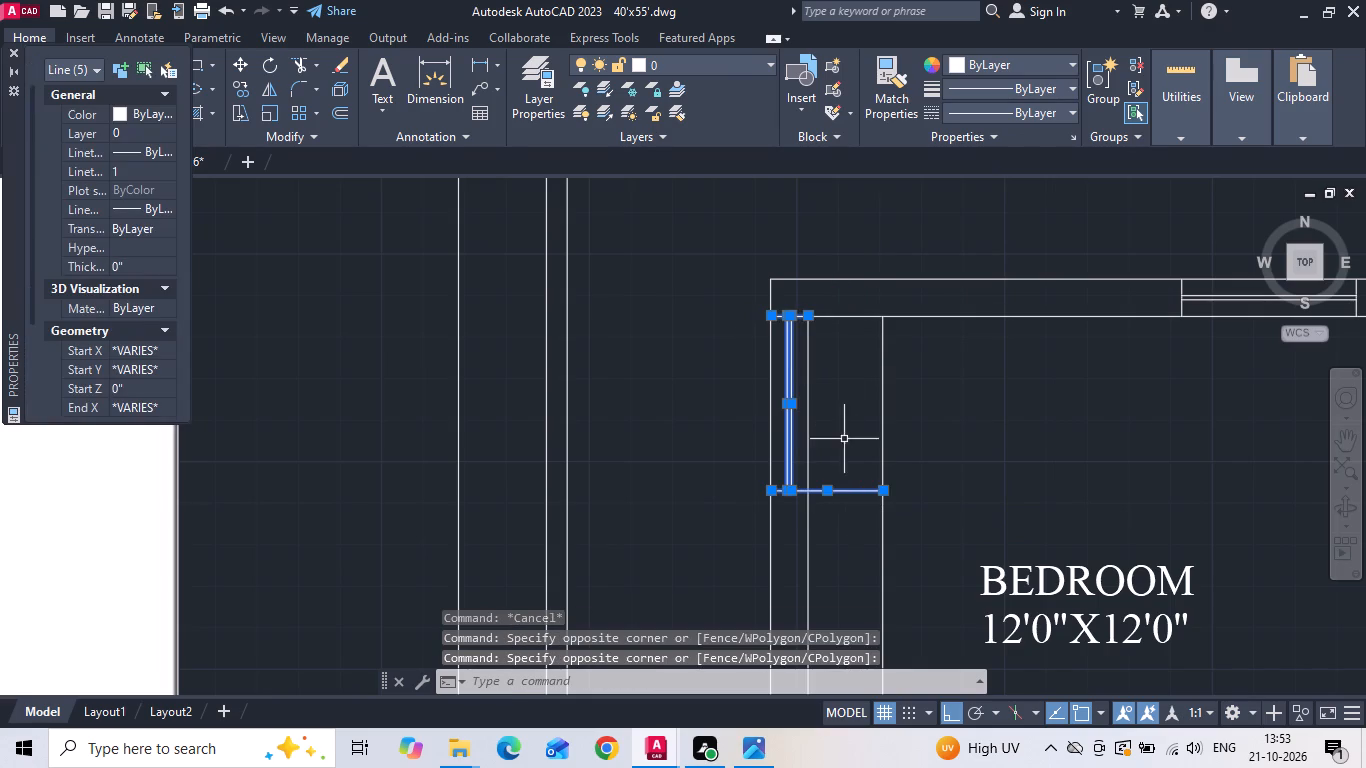
right_click(844, 439)
click(865, 411)
scroll(809, 308, up, 3)
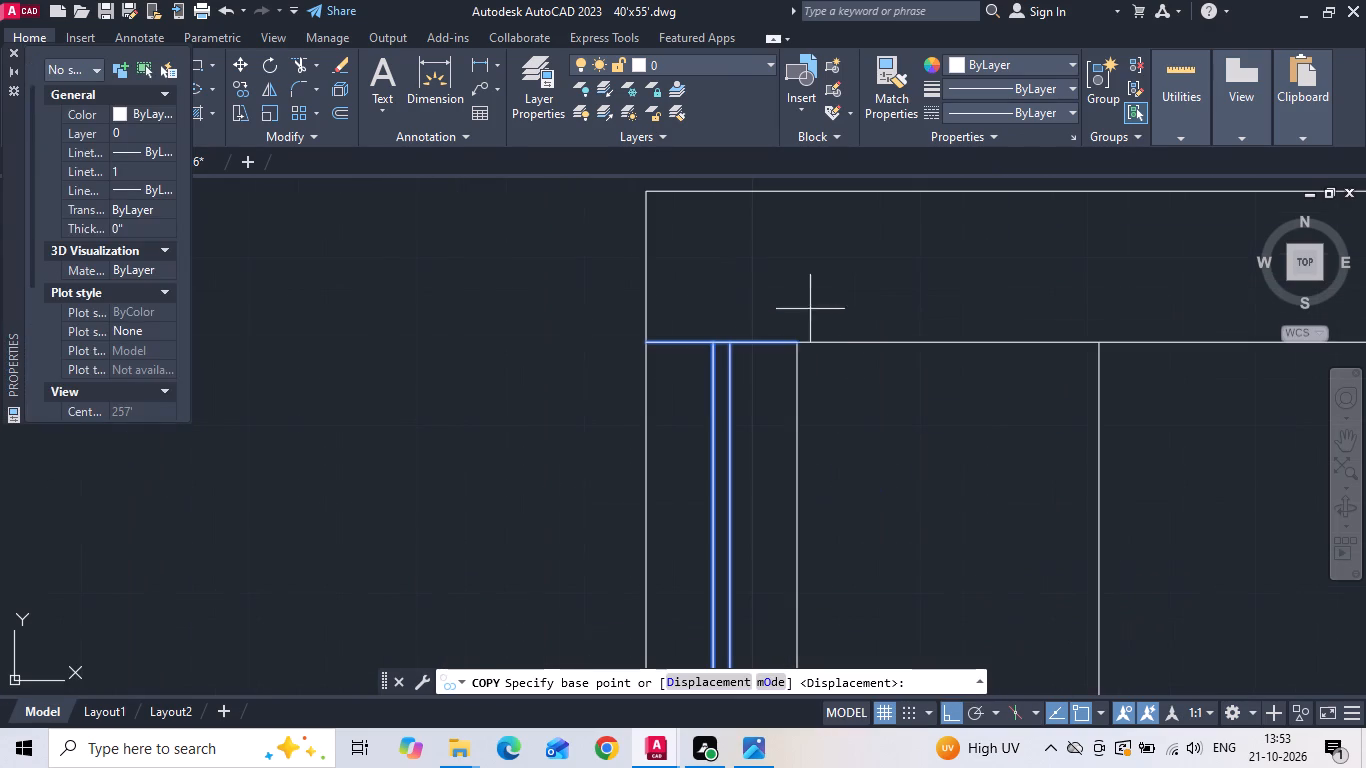
click(802, 344)
scroll(767, 344, down, 7)
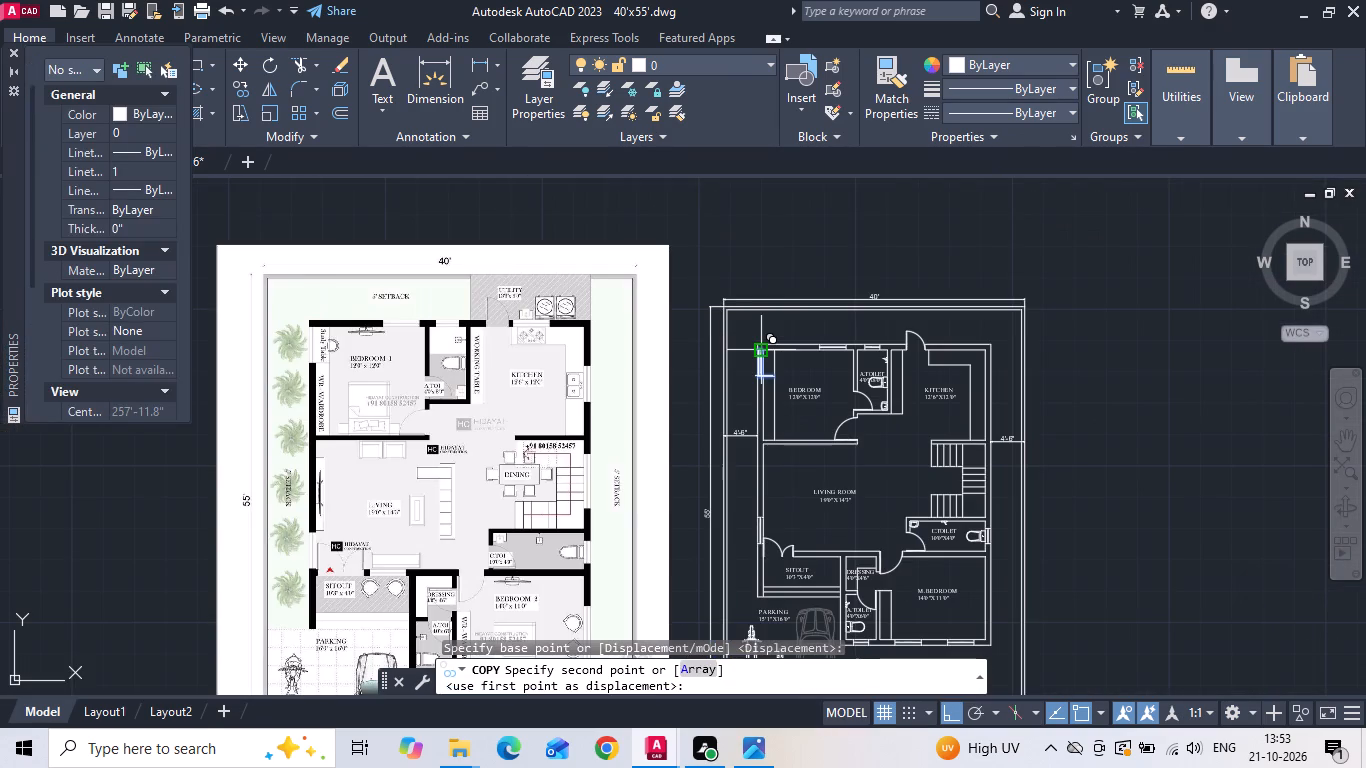
scroll(999, 371, up, 3)
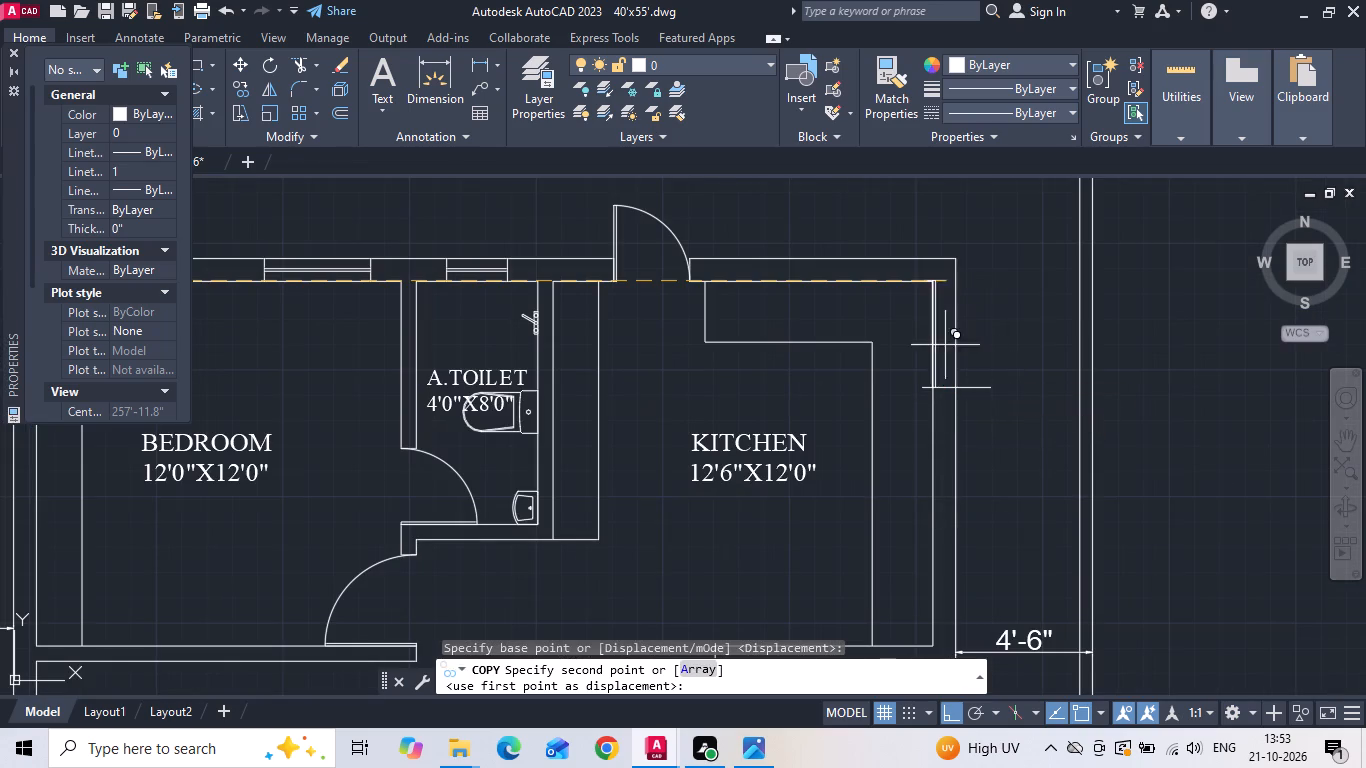
click(937, 285)
text(L)
key(space)
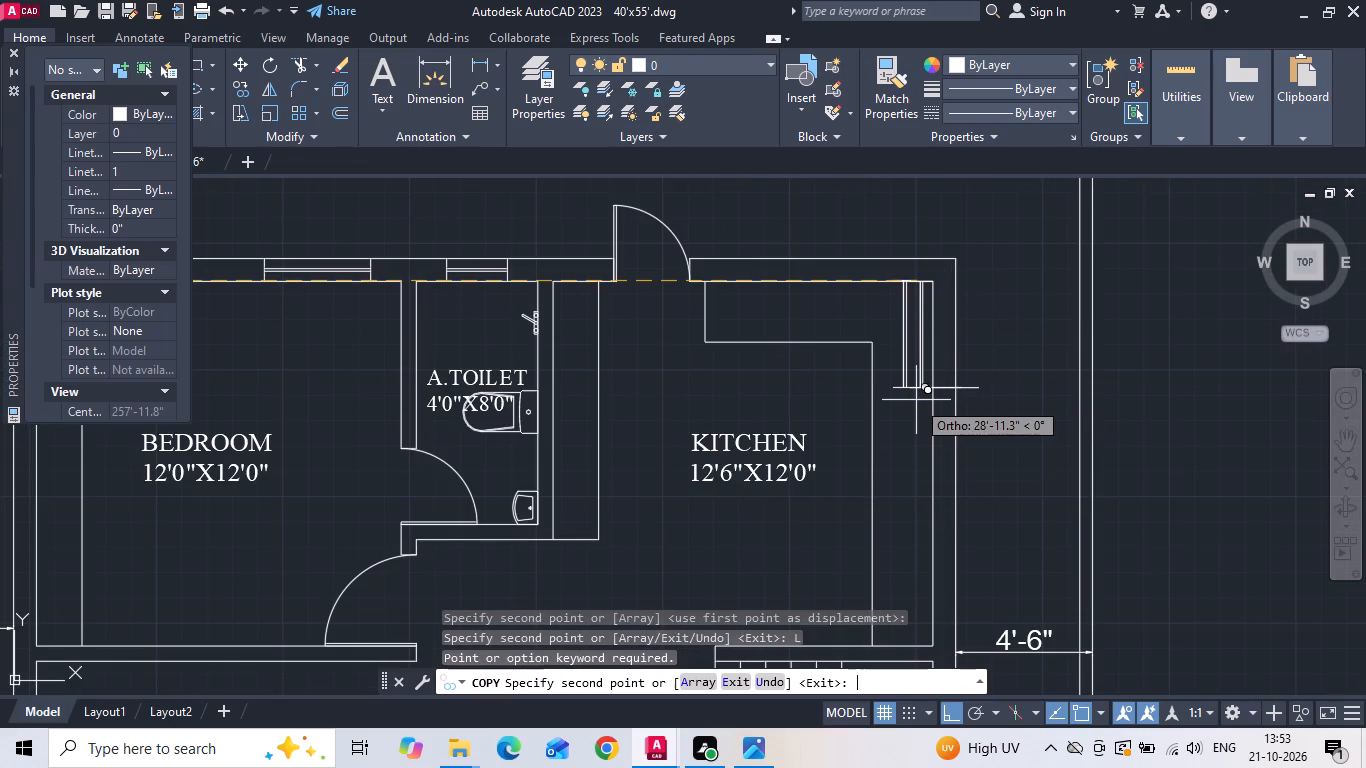
key(Escape)
Trim the overlong lower end line of the copied kitchen window at the right wall and erase the leftover piece outside.
scroll(917, 389, up, 1)
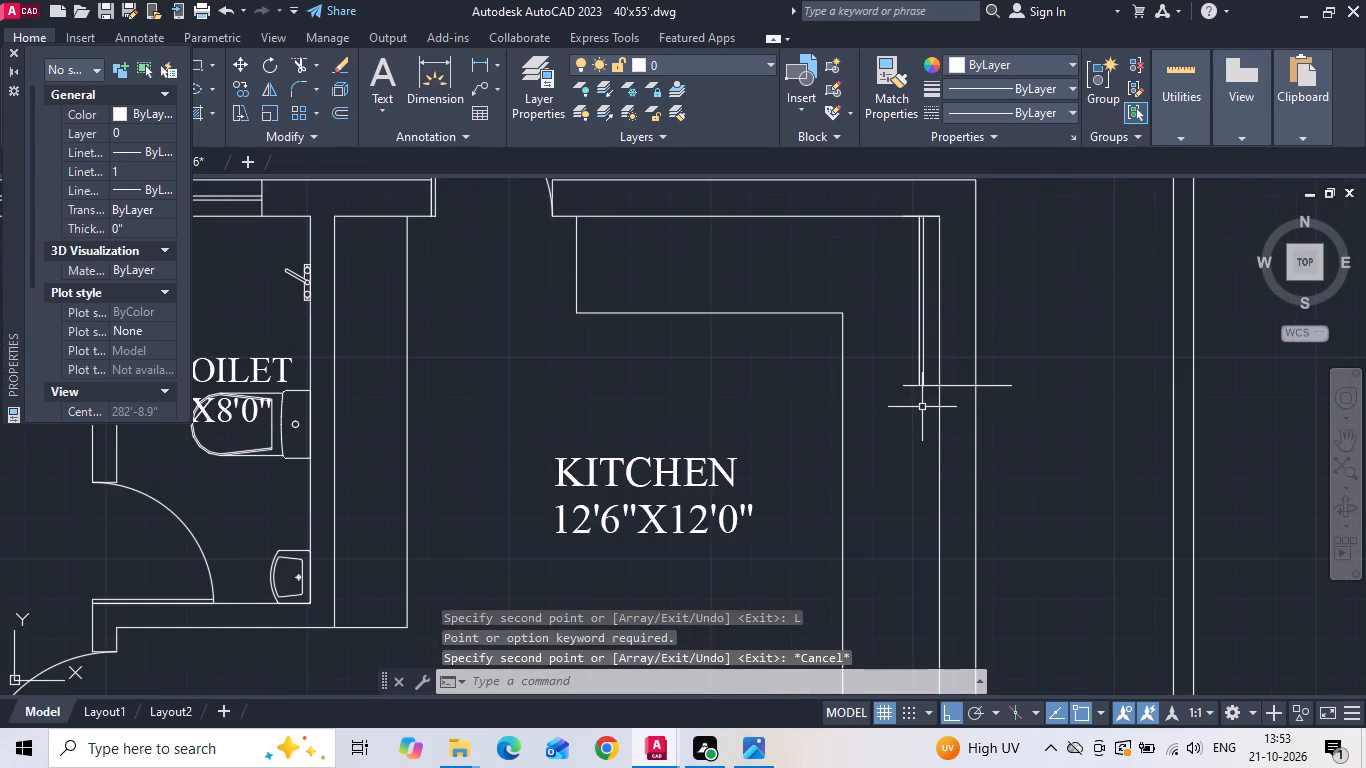
key(t)
key(r)
key(space)
key(space)
click(970, 385)
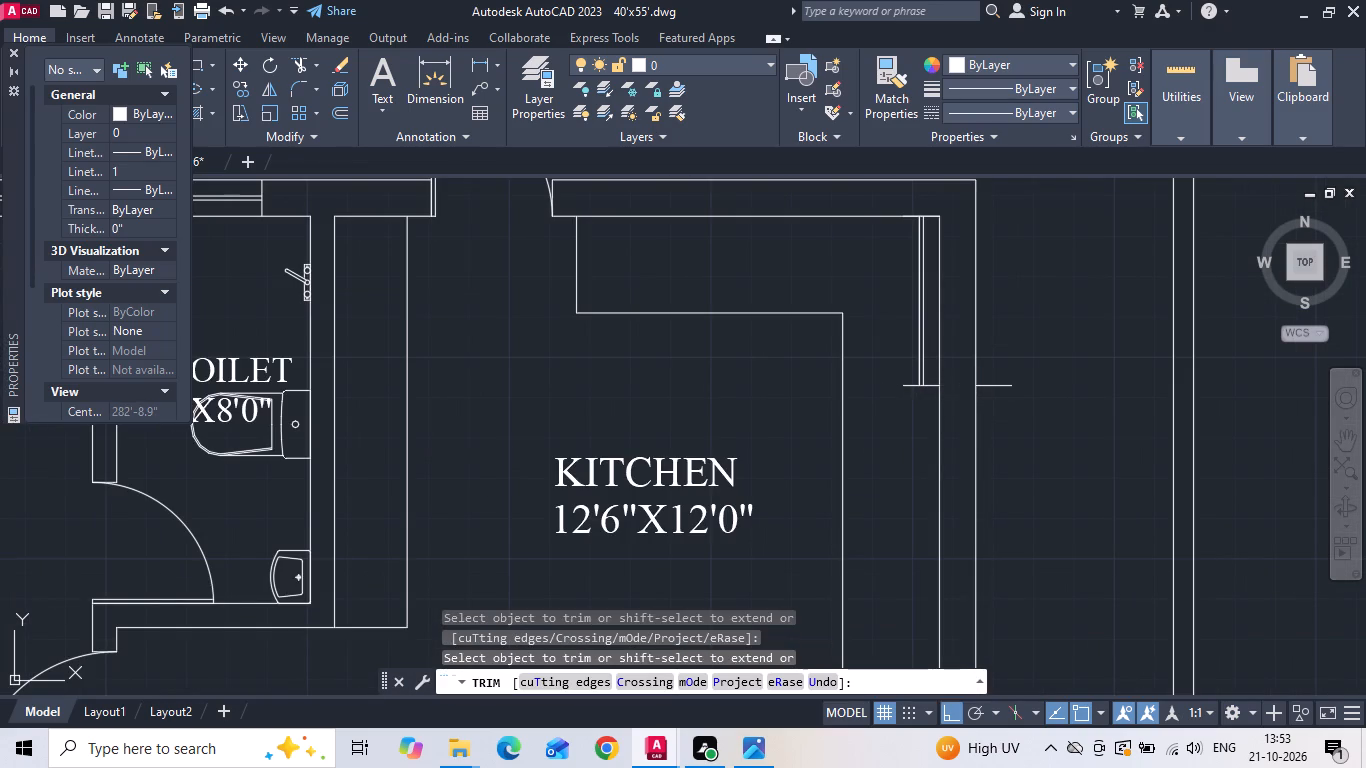
key(Escape)
drag(1020, 364, 977, 426)
click(985, 422)
key(Delete)
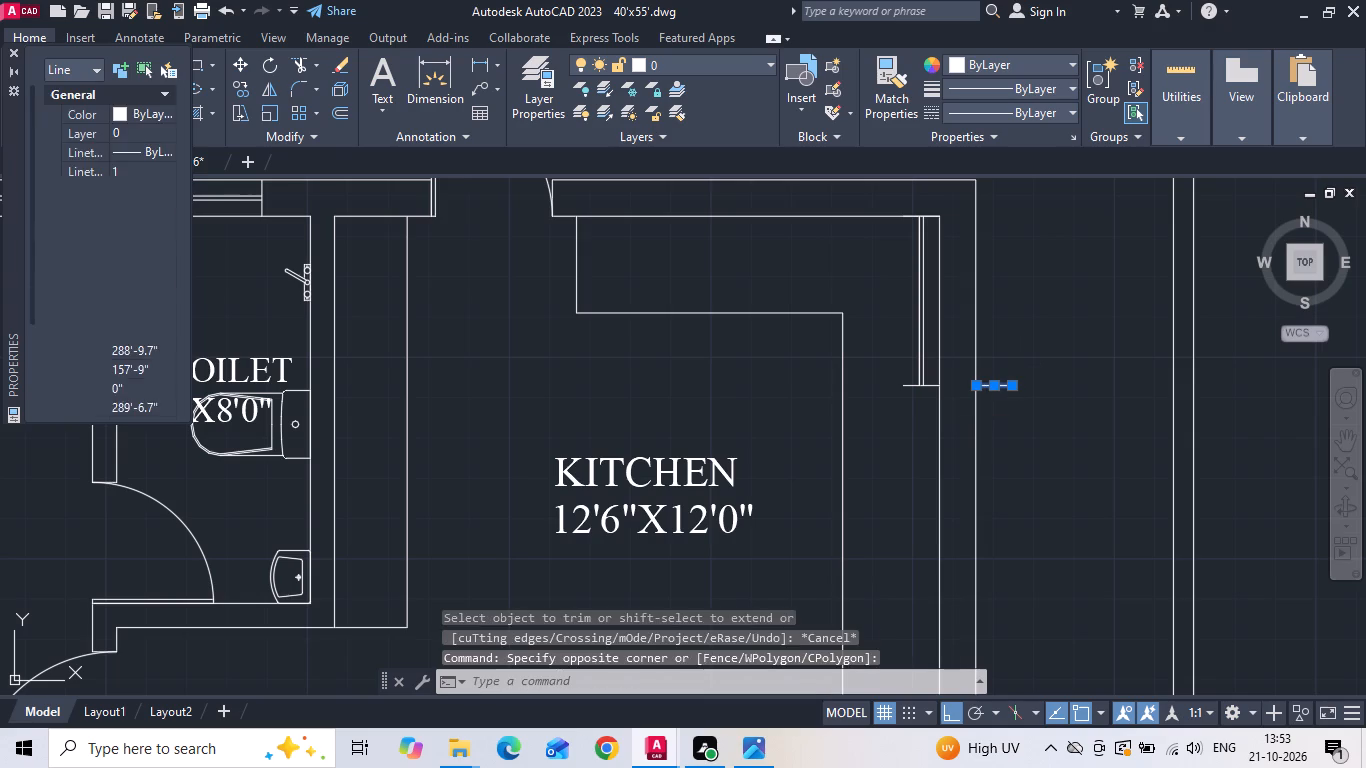
Move the kitchen window by its upper-left end to the kitchen's upper-right inner corner so it fits within the right wall.
drag(865, 210, 889, 275)
click(972, 438)
right_click(961, 328)
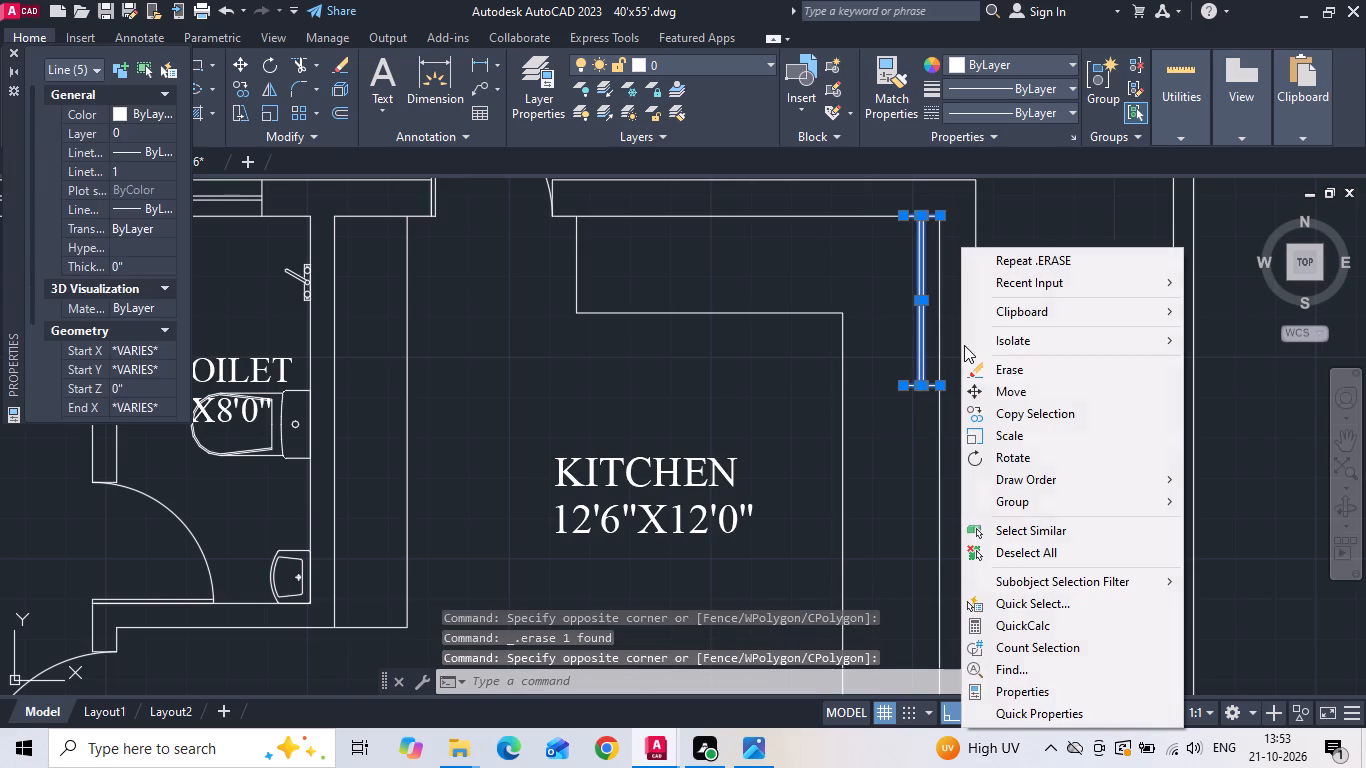
click(998, 387)
scroll(918, 205, up, 2)
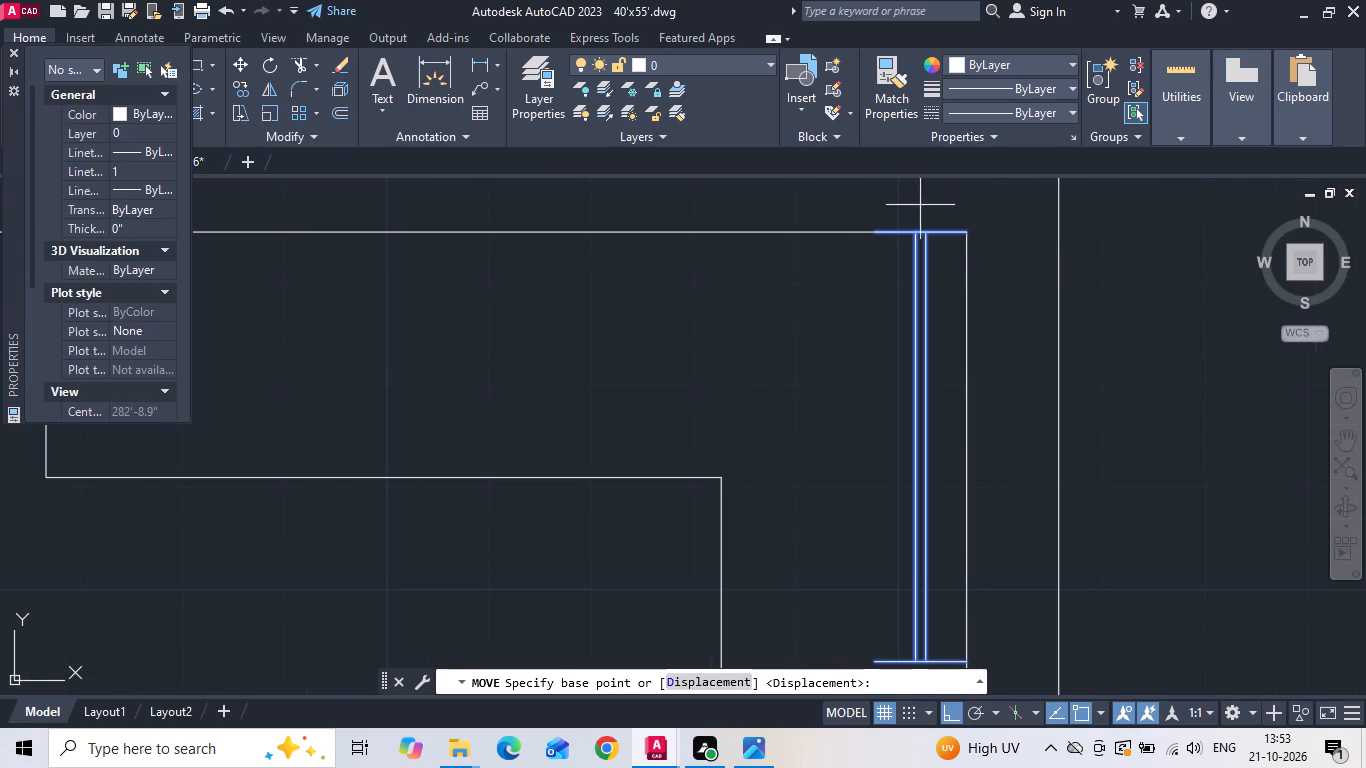
click(876, 231)
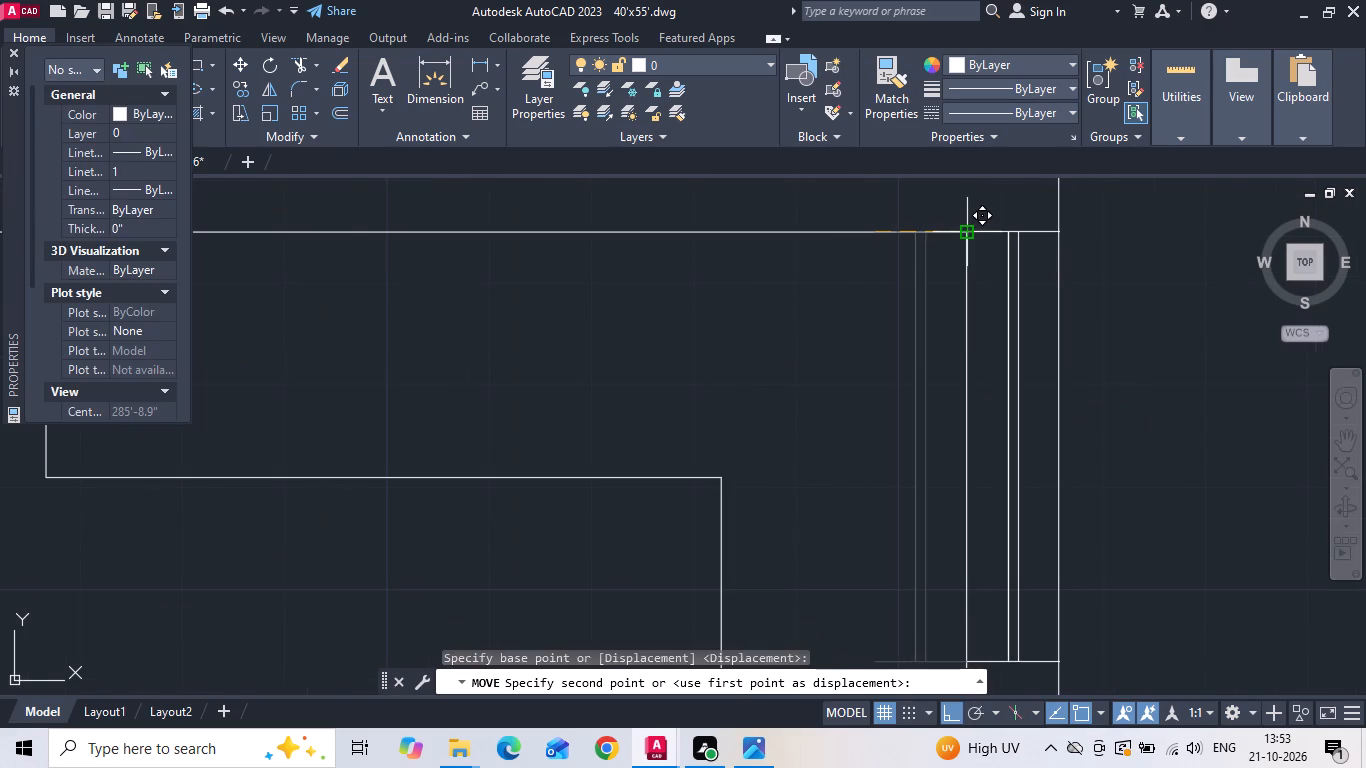
click(967, 236)
Move the kitchen's right-wall window 4' straight down along the wall.
scroll(961, 240, down, 1)
drag(948, 223, 955, 262)
click(1077, 536)
right_click(1078, 535)
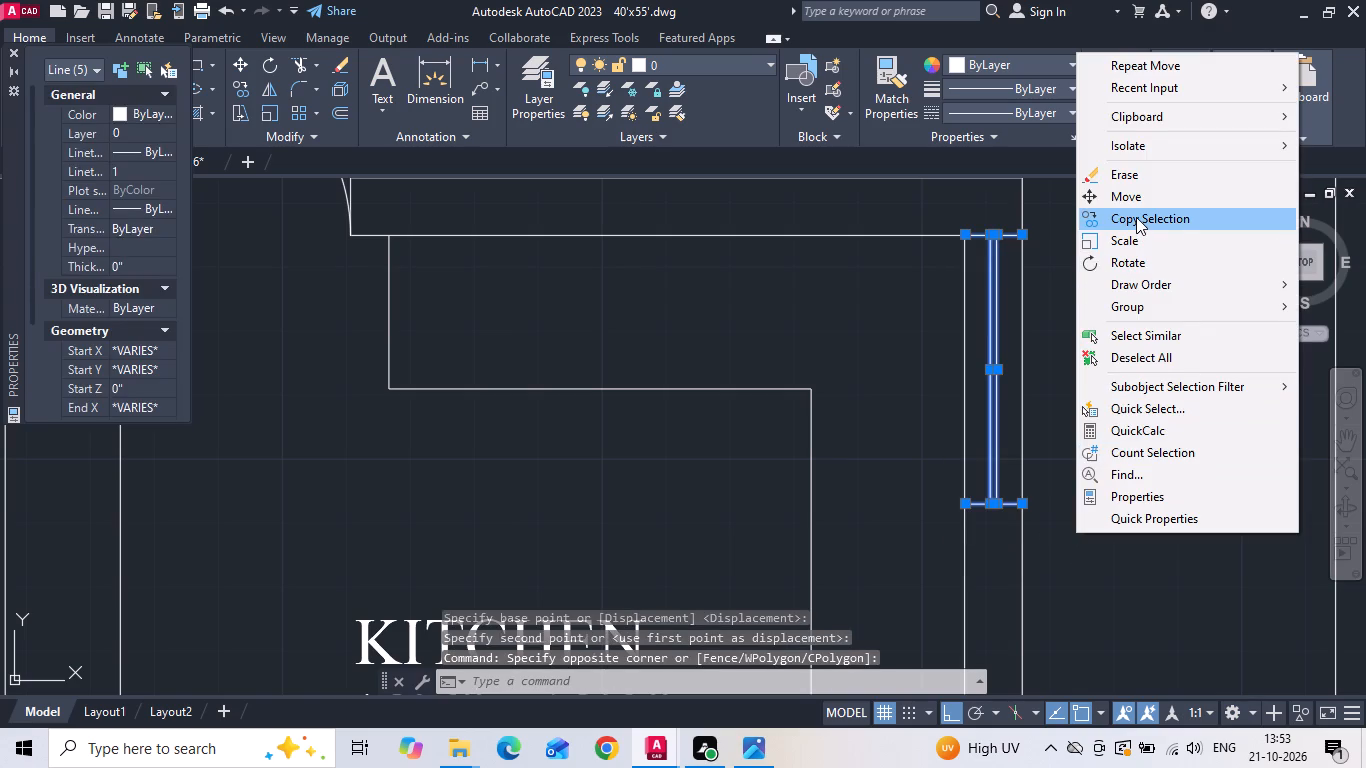
click(1136, 203)
drag(1135, 314, 1135, 340)
text(4')
key(Return)
Copy the bedroom's top-wall window horizontally about 15'-11" to the right into the kitchen's top wall.
scroll(939, 287, down, 5)
scroll(921, 328, up, 2)
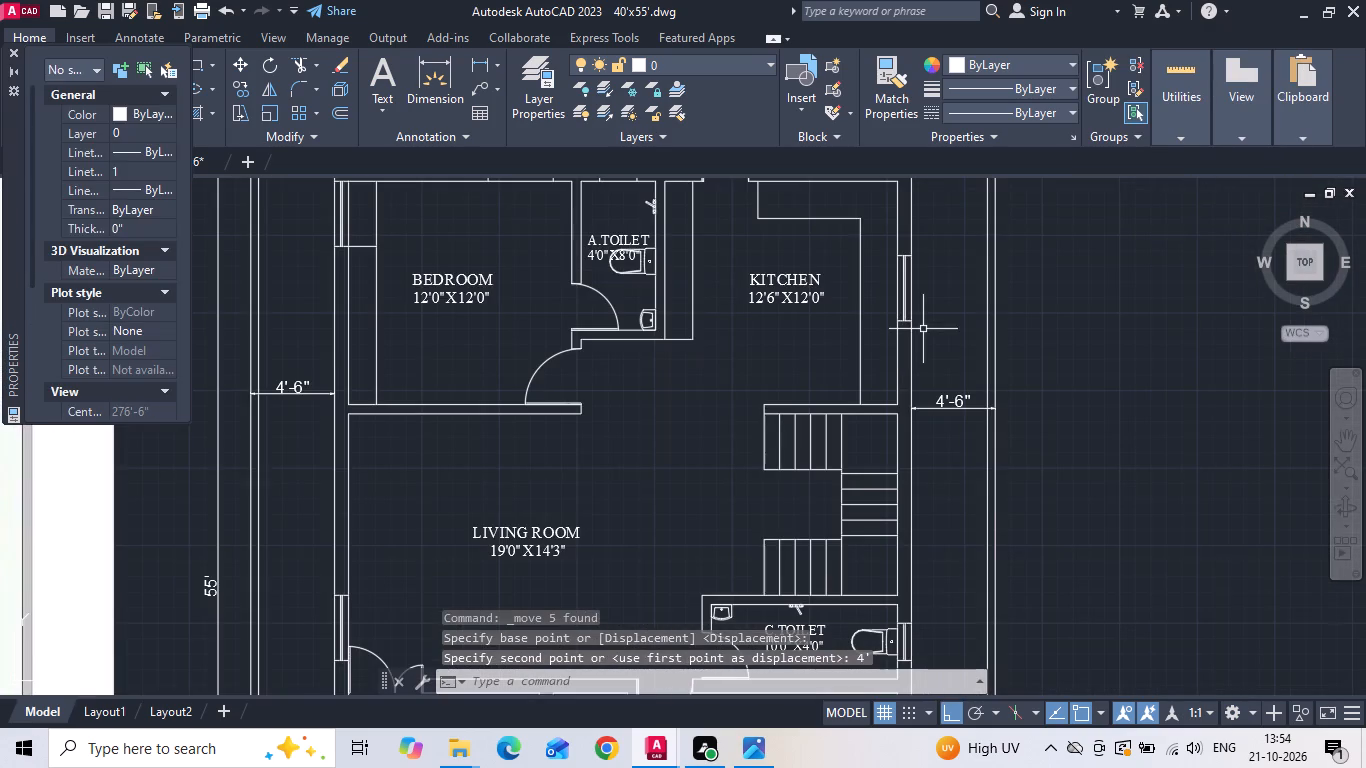
scroll(984, 509, down, 2)
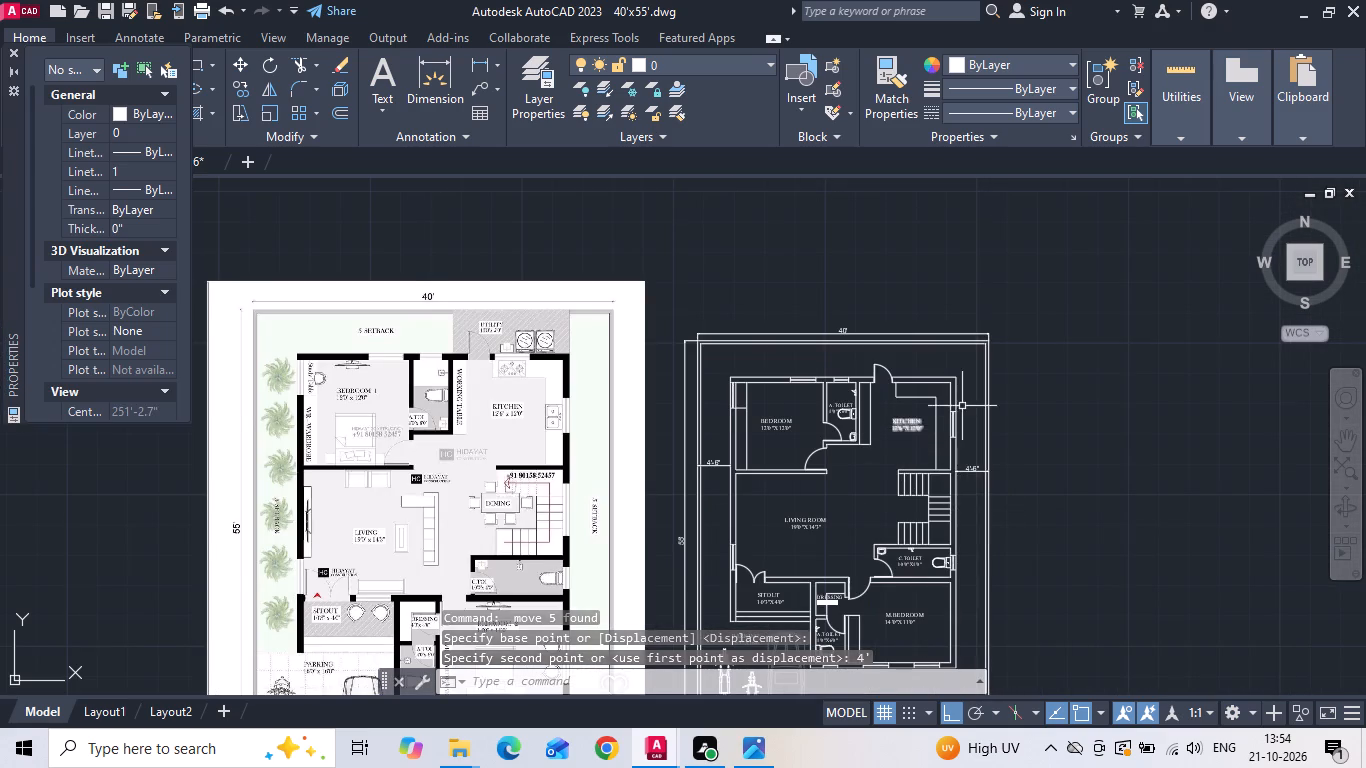
scroll(963, 405, up, 1)
scroll(695, 395, up, 2)
drag(624, 363, 644, 351)
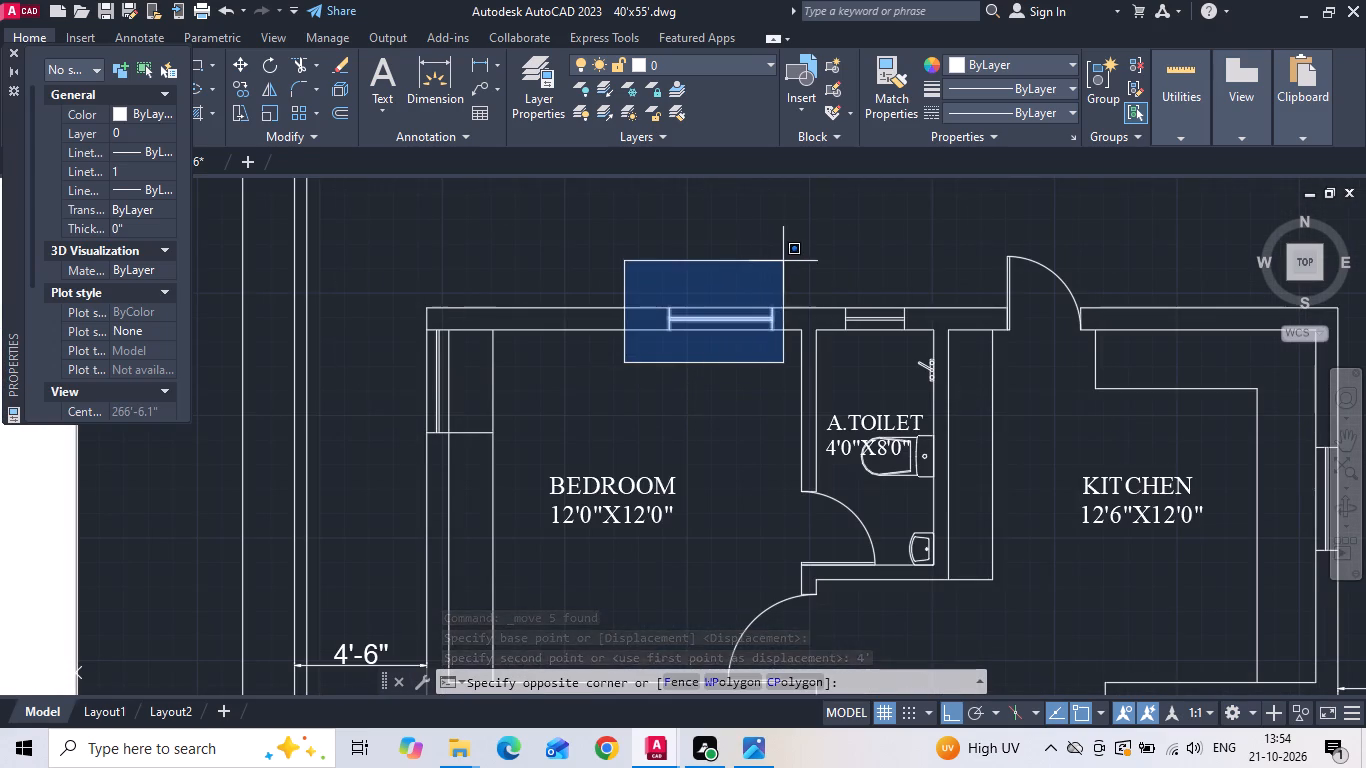
click(794, 268)
right_click(794, 268)
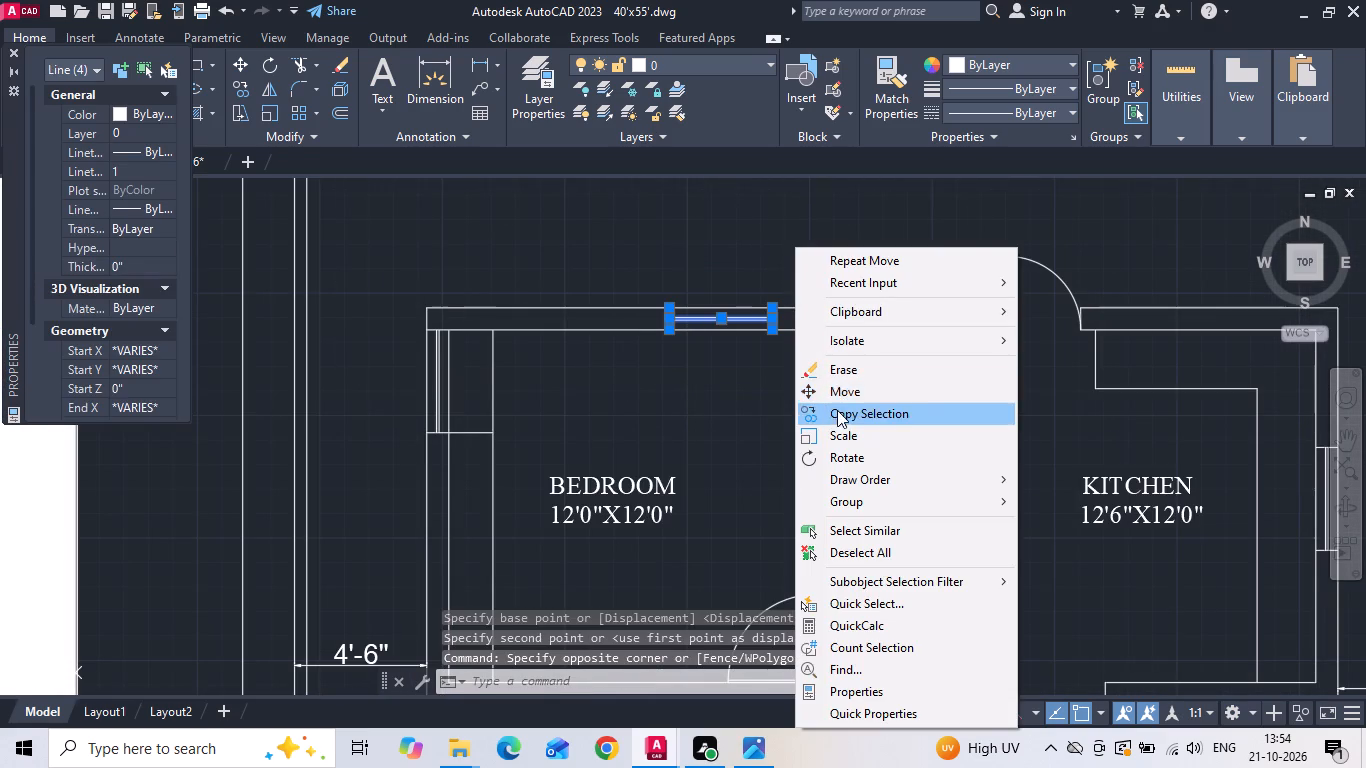
click(837, 410)
drag(748, 404, 866, 407)
middle_drag(1176, 415, 1025, 433)
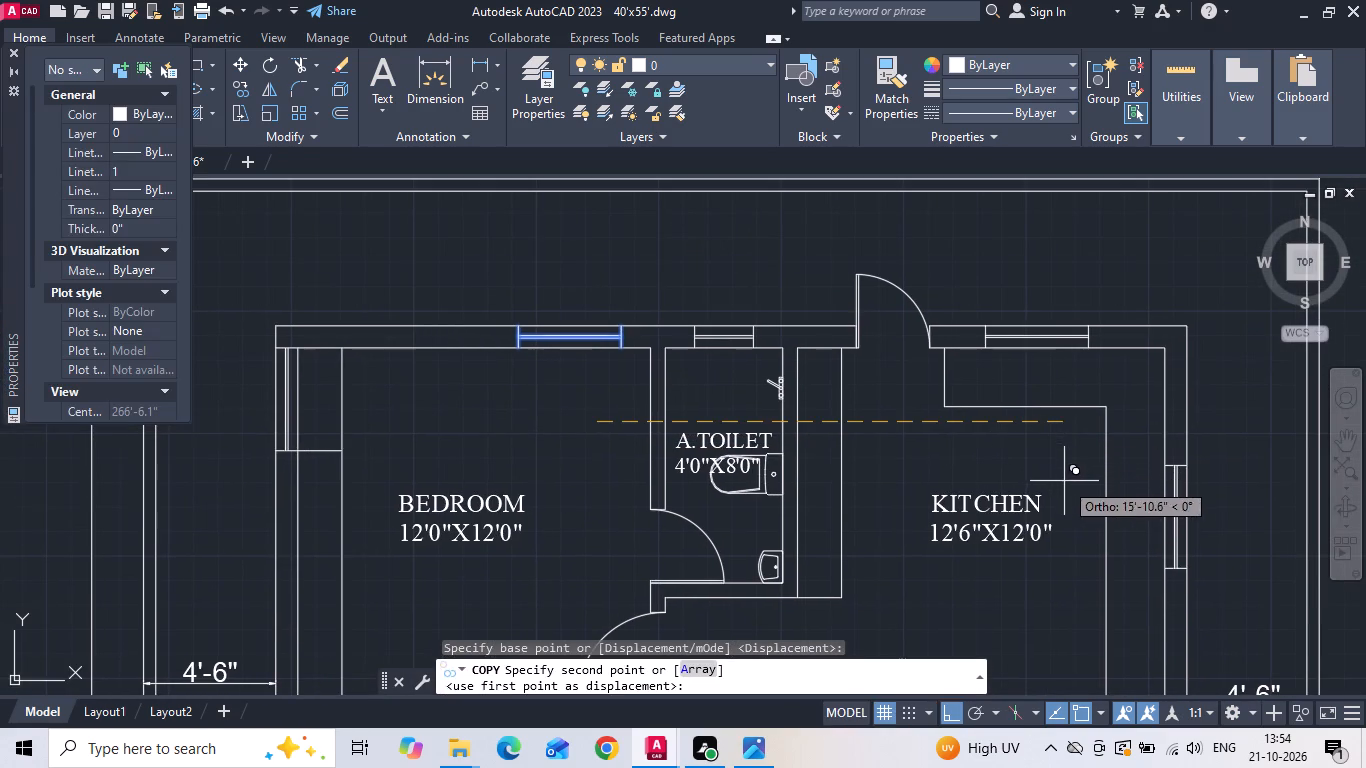
click(1064, 481)
key(Escape)
Draw a vertical guide line up through the kitchen's top wall from the midpoint of its inner edge, right of the door.
scroll(1098, 335, up, 2)
key(l)
key(space)
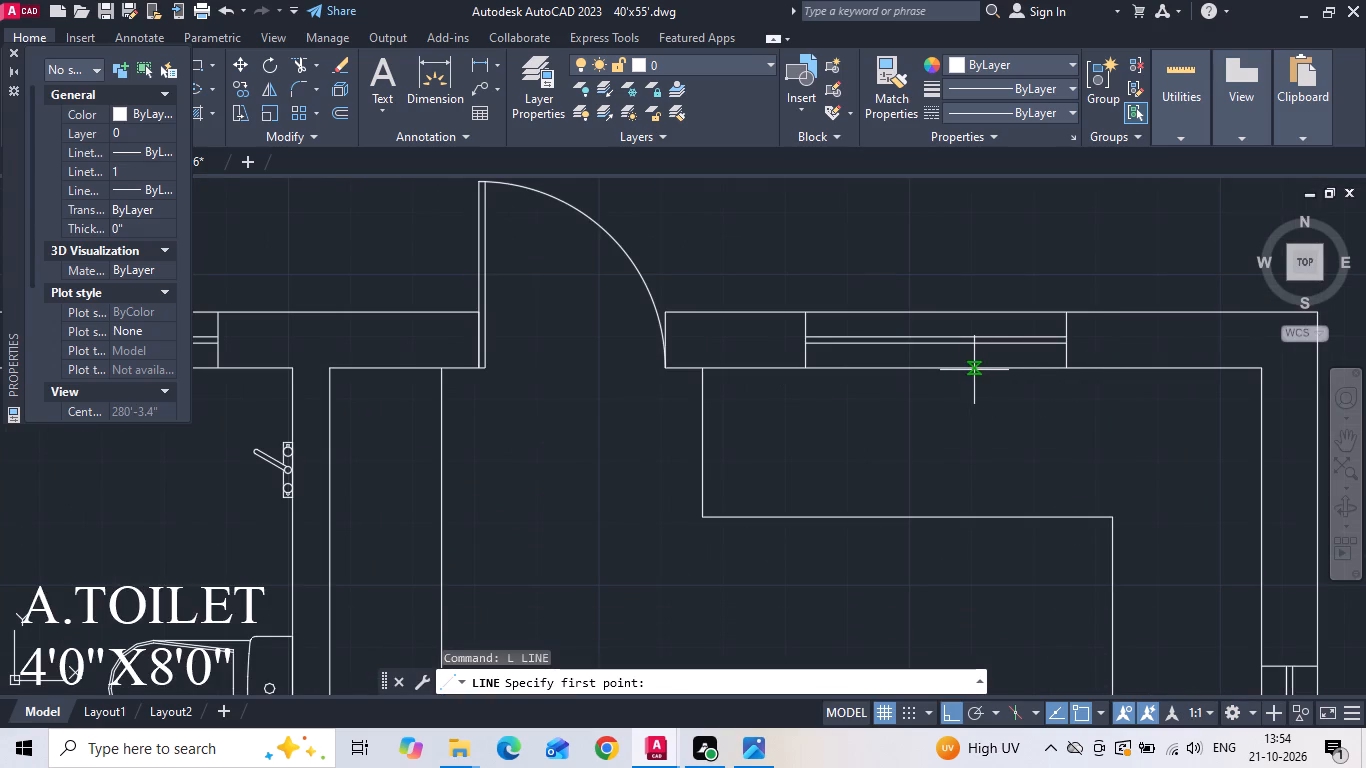
click(971, 370)
click(961, 248)
key(Escape)
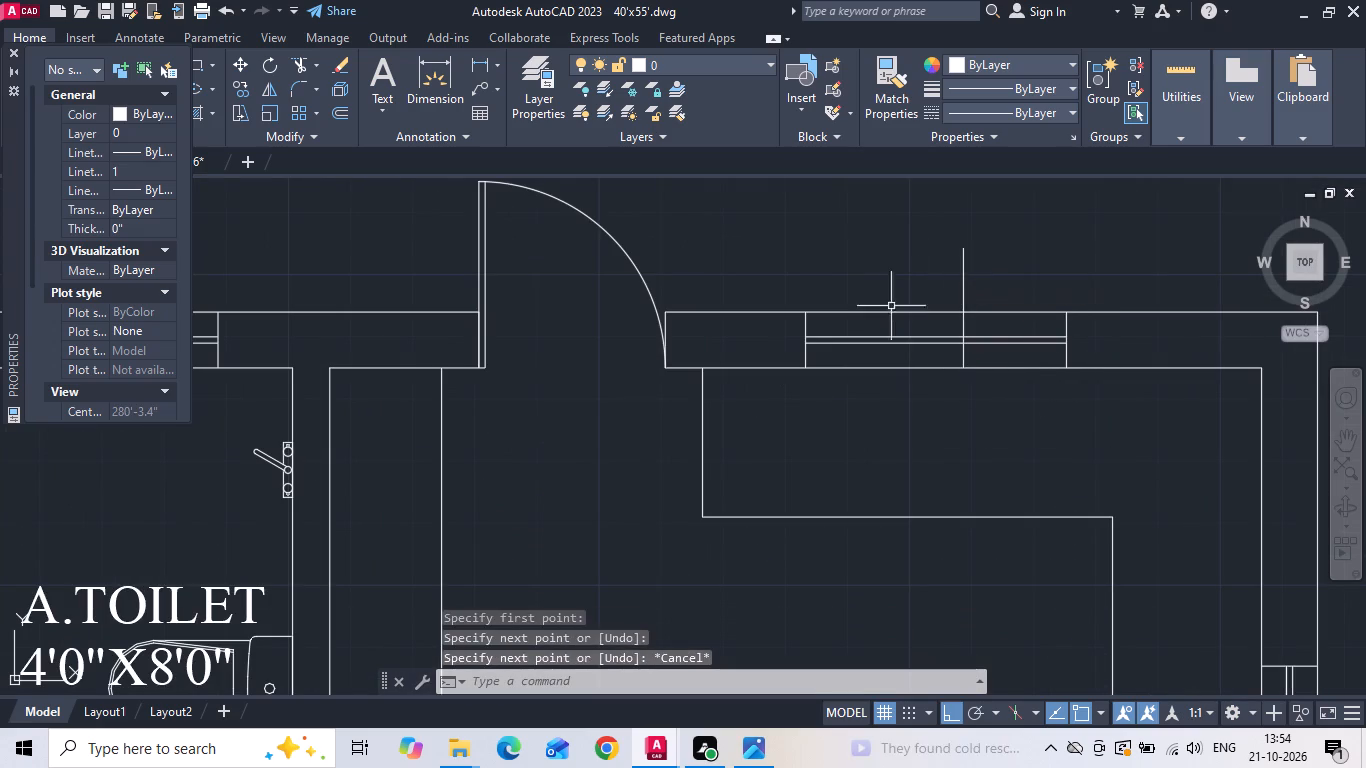
Move the kitchen's top-wall window horizontally by the midpoint of its upper glass line onto the vertical guide line.
drag(784, 300, 802, 343)
click(1128, 418)
right_click(903, 268)
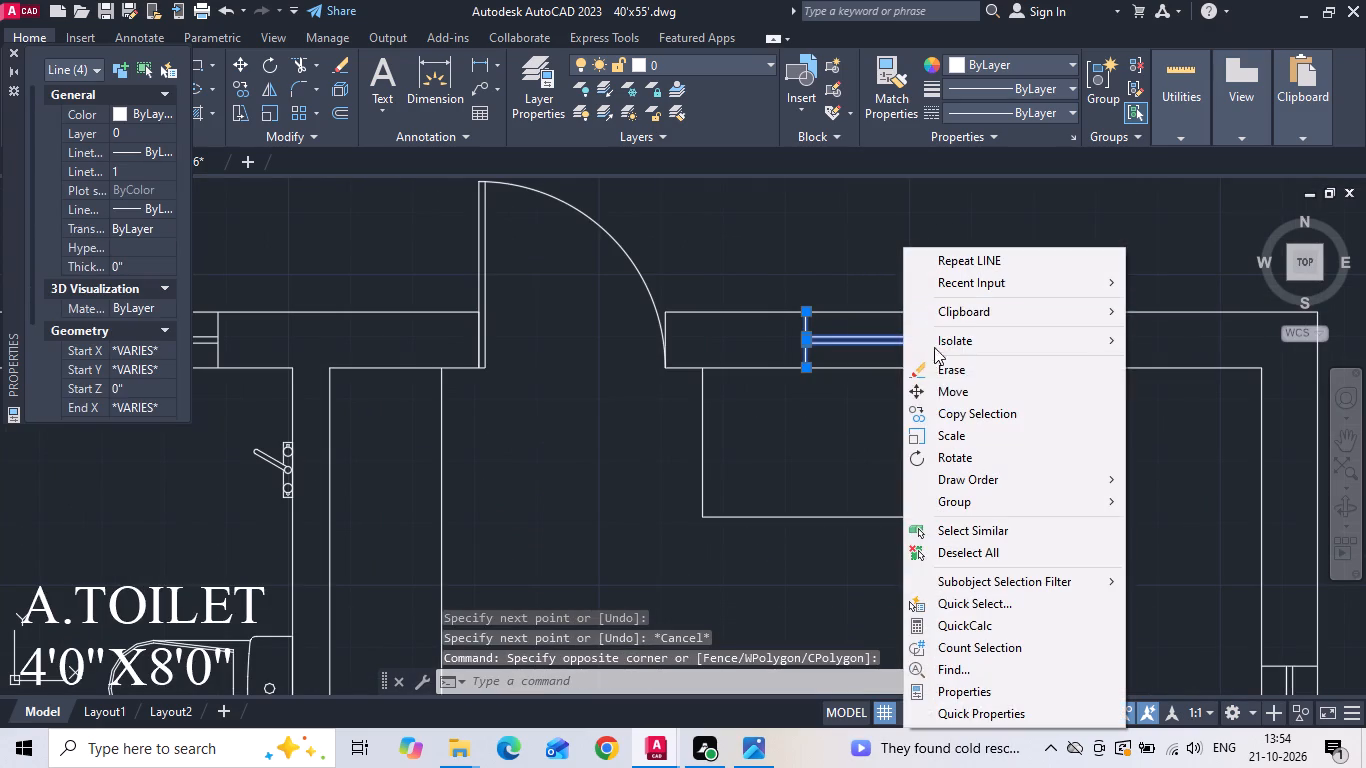
click(945, 391)
scroll(982, 331, up, 2)
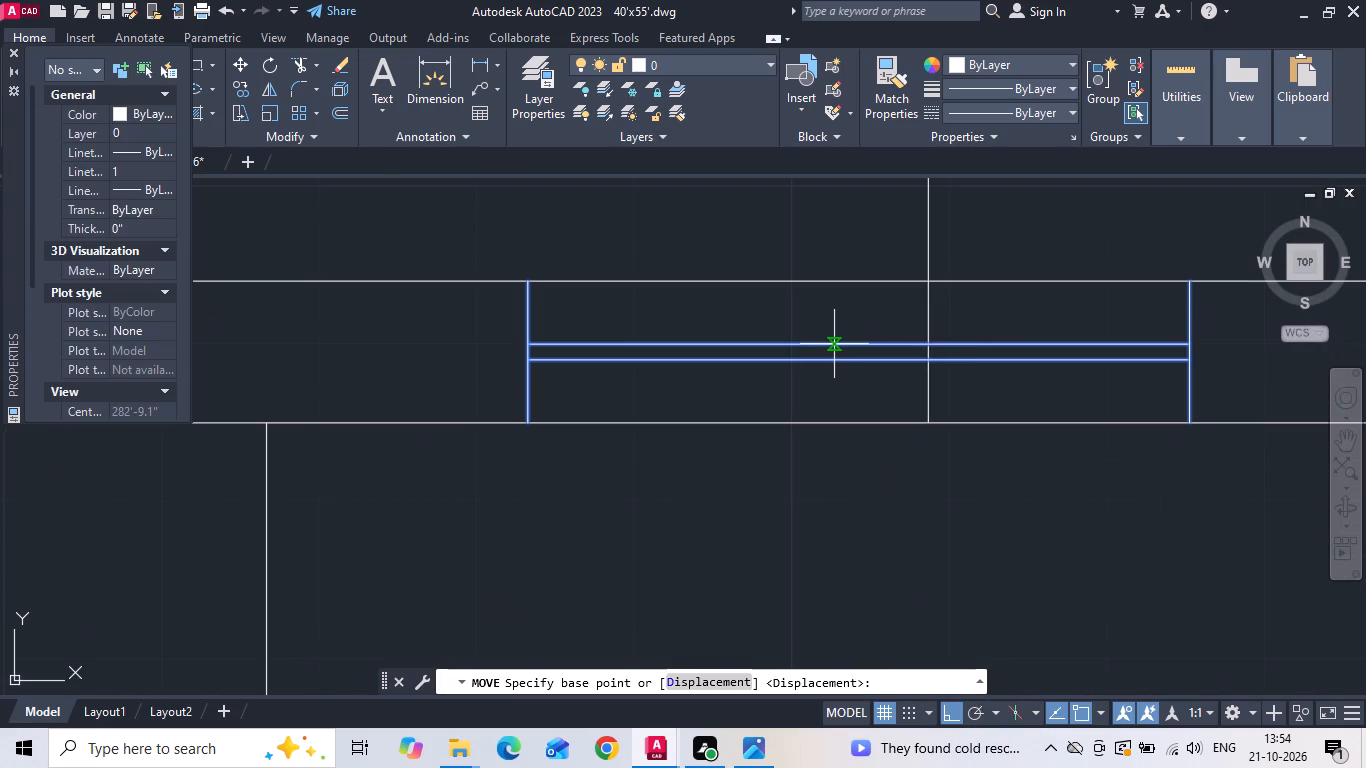
click(858, 342)
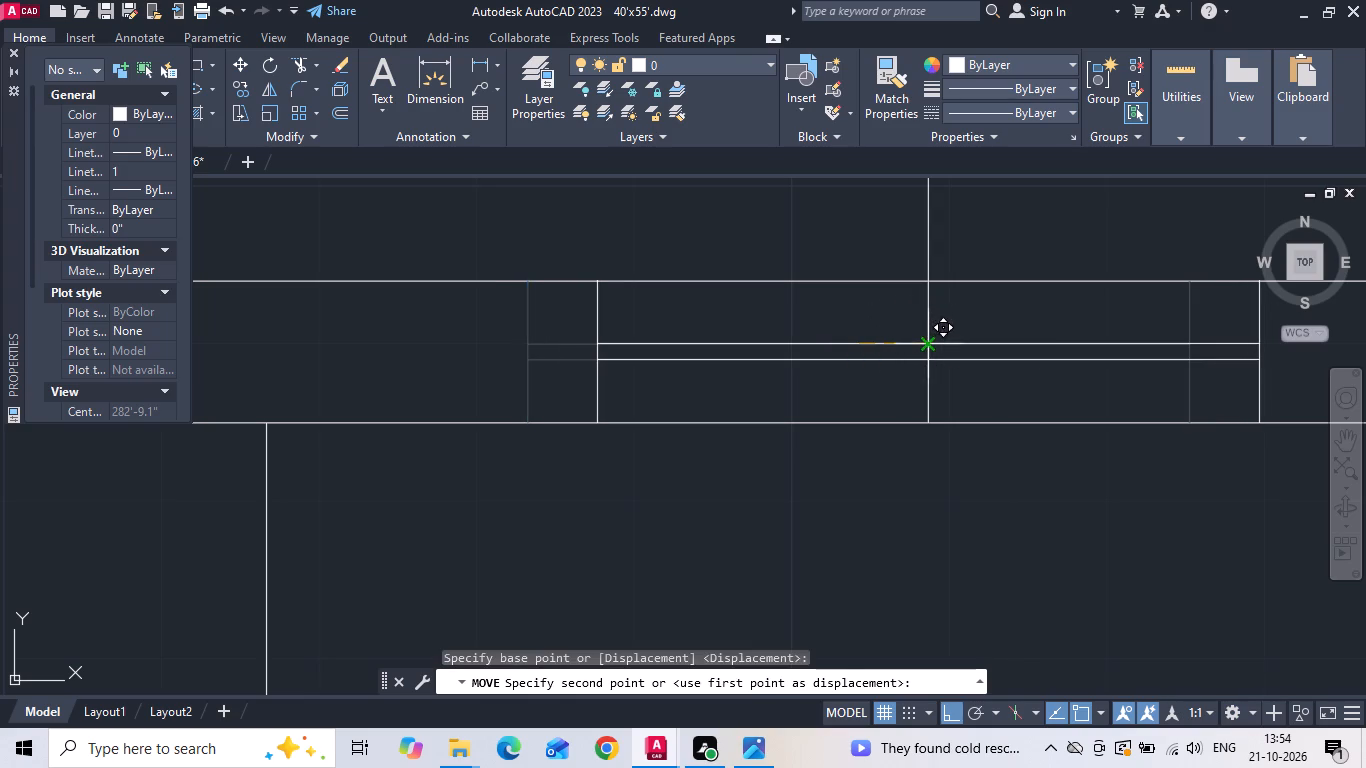
click(930, 341)
key(Escape)
Erase the vertical guide line crossing the kitchen's top-wall window.
drag(976, 261, 881, 263)
click(870, 260)
key(Delete)
Examine the reference plan's kitchen, stair and toilet areas against the drawn floor plan for remaining windows and details.
scroll(894, 266, down, 4)
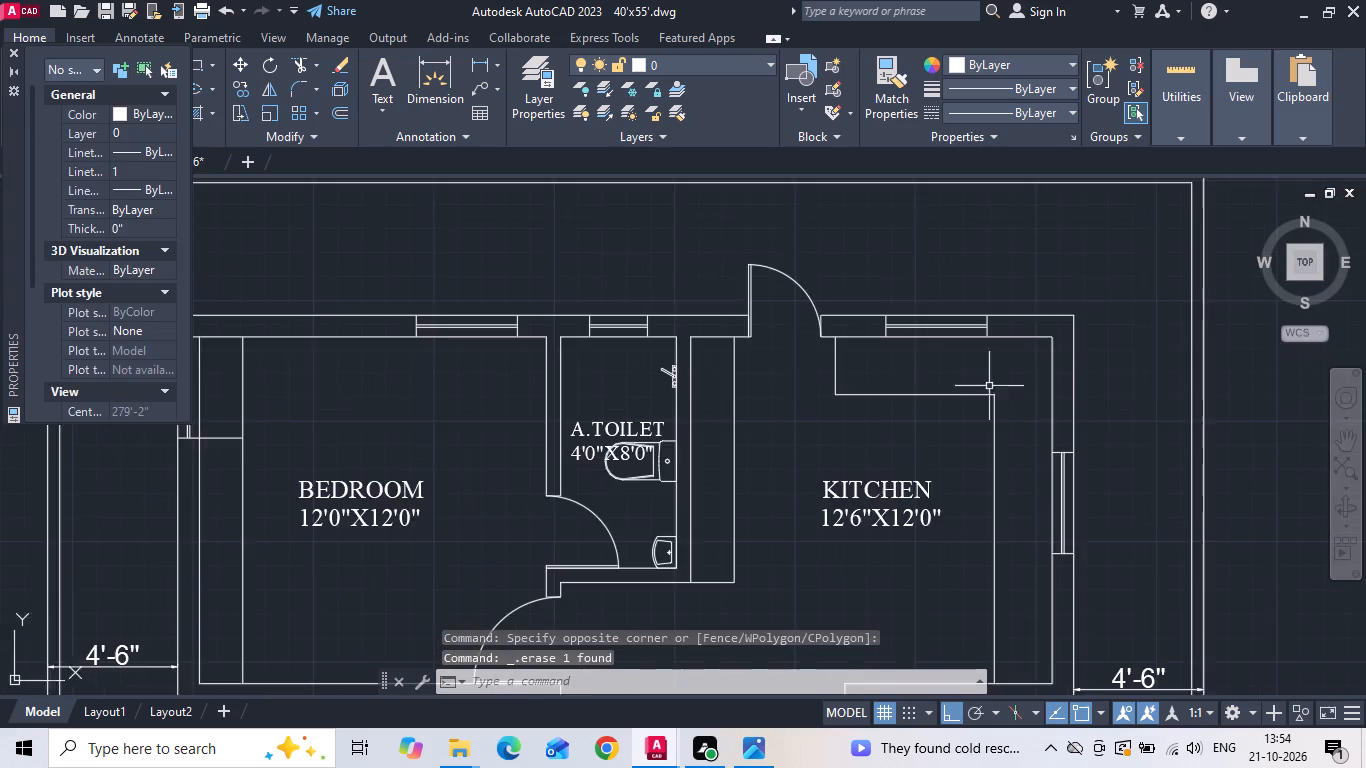
scroll(989, 386, down, 3)
scroll(621, 393, up, 2)
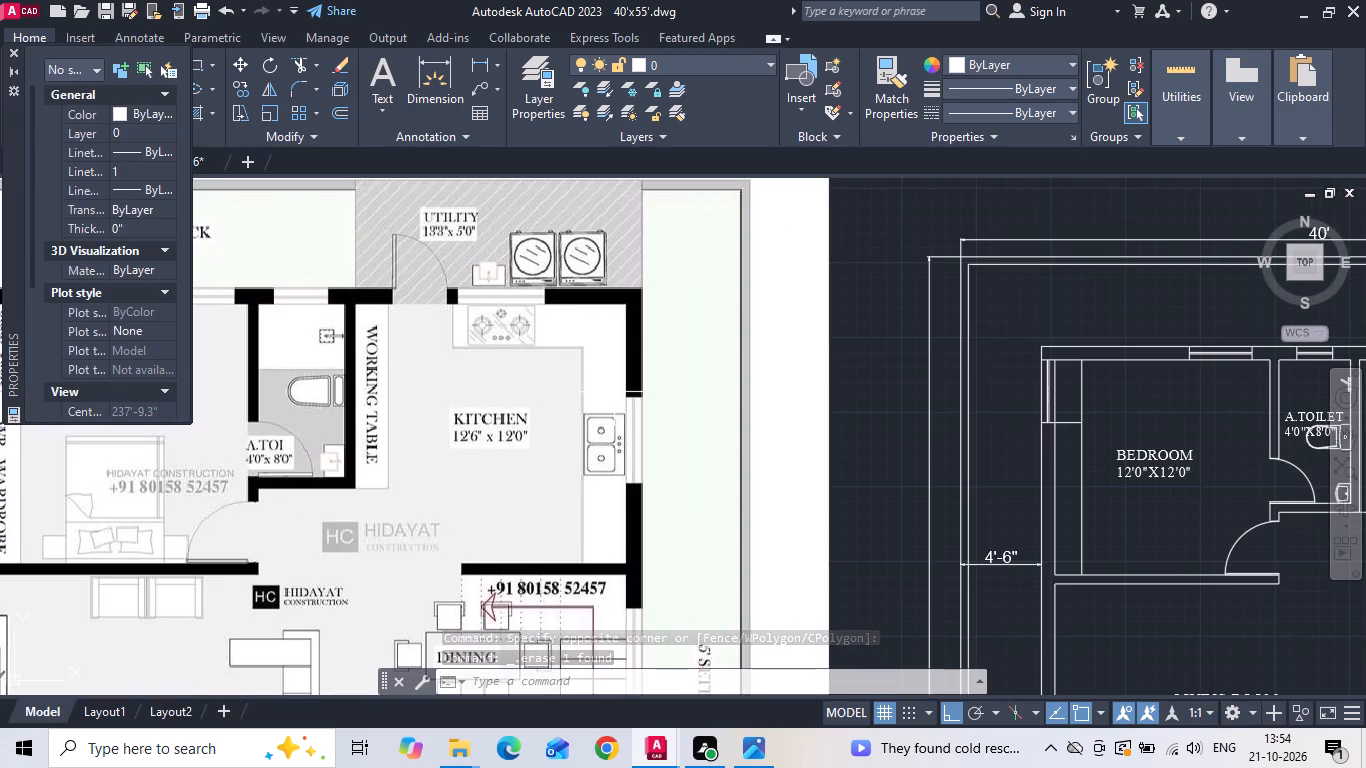
scroll(613, 392, down, 1)
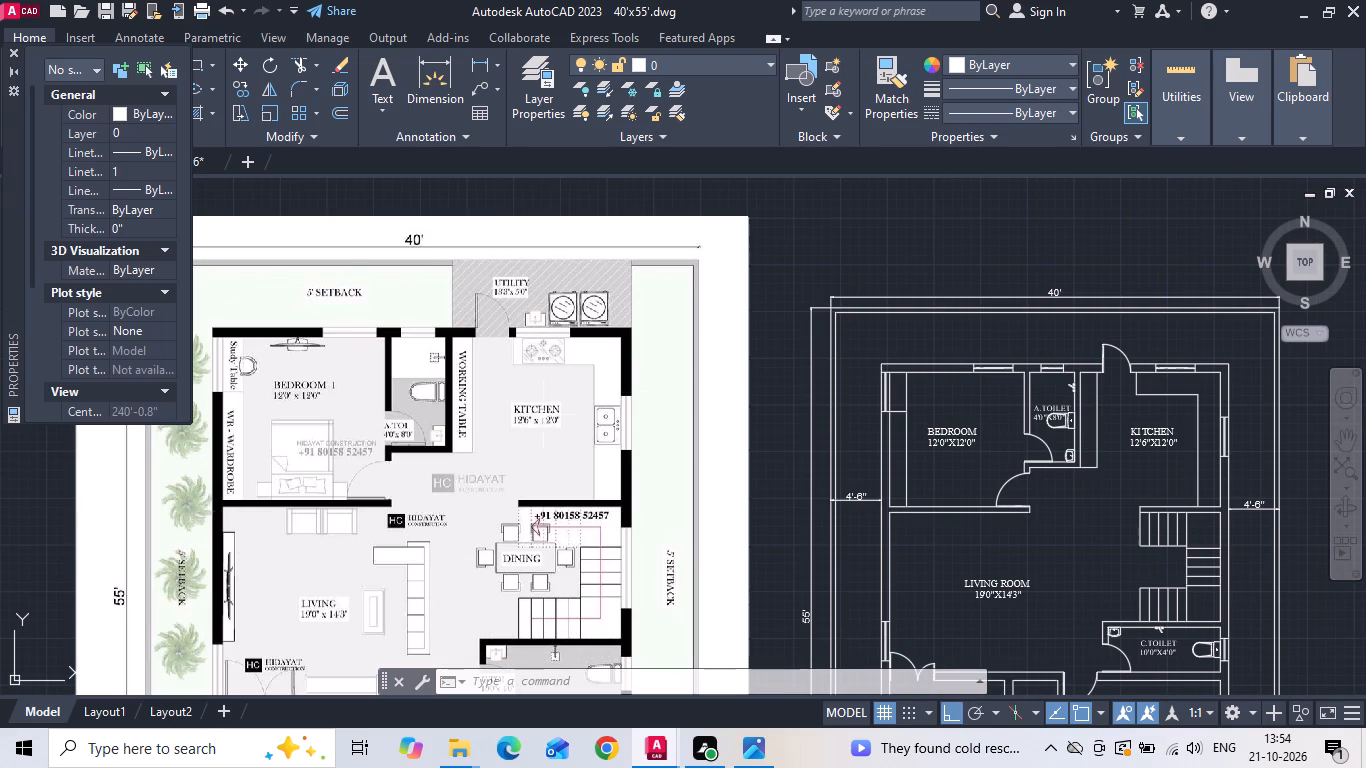
middle_drag(542, 412, 523, 350)
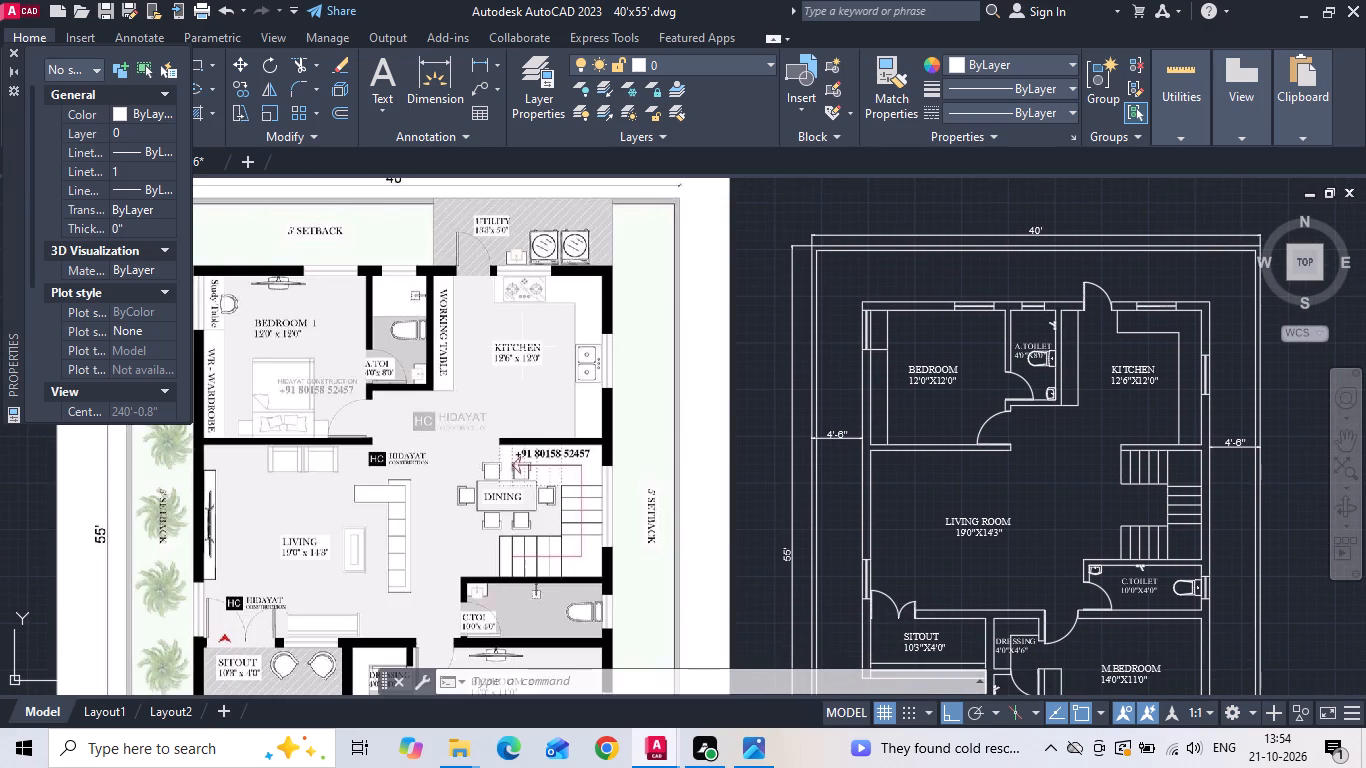
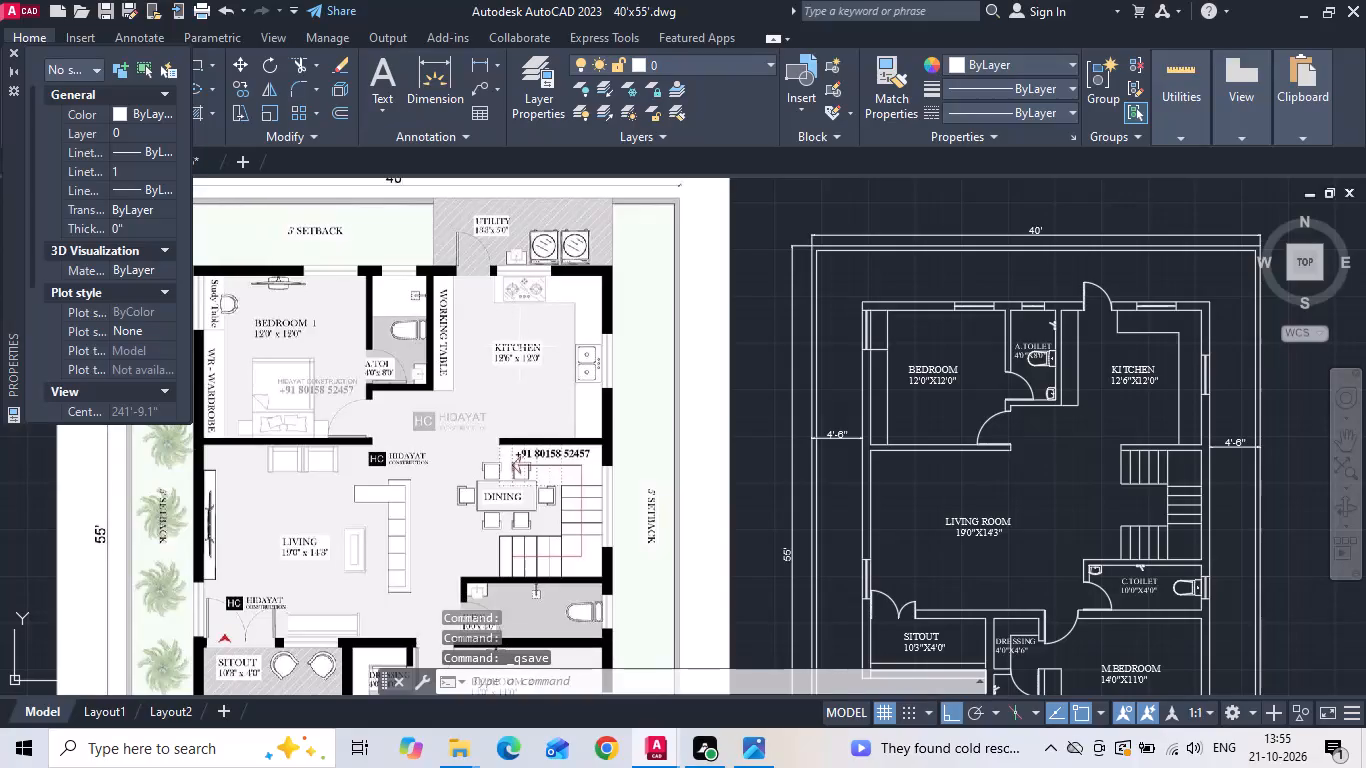
Copy the kitchen's right-wall window onto the outer wall beside the staircase and onto the master bedroom's right wall.
middle_drag(964, 343, 890, 190)
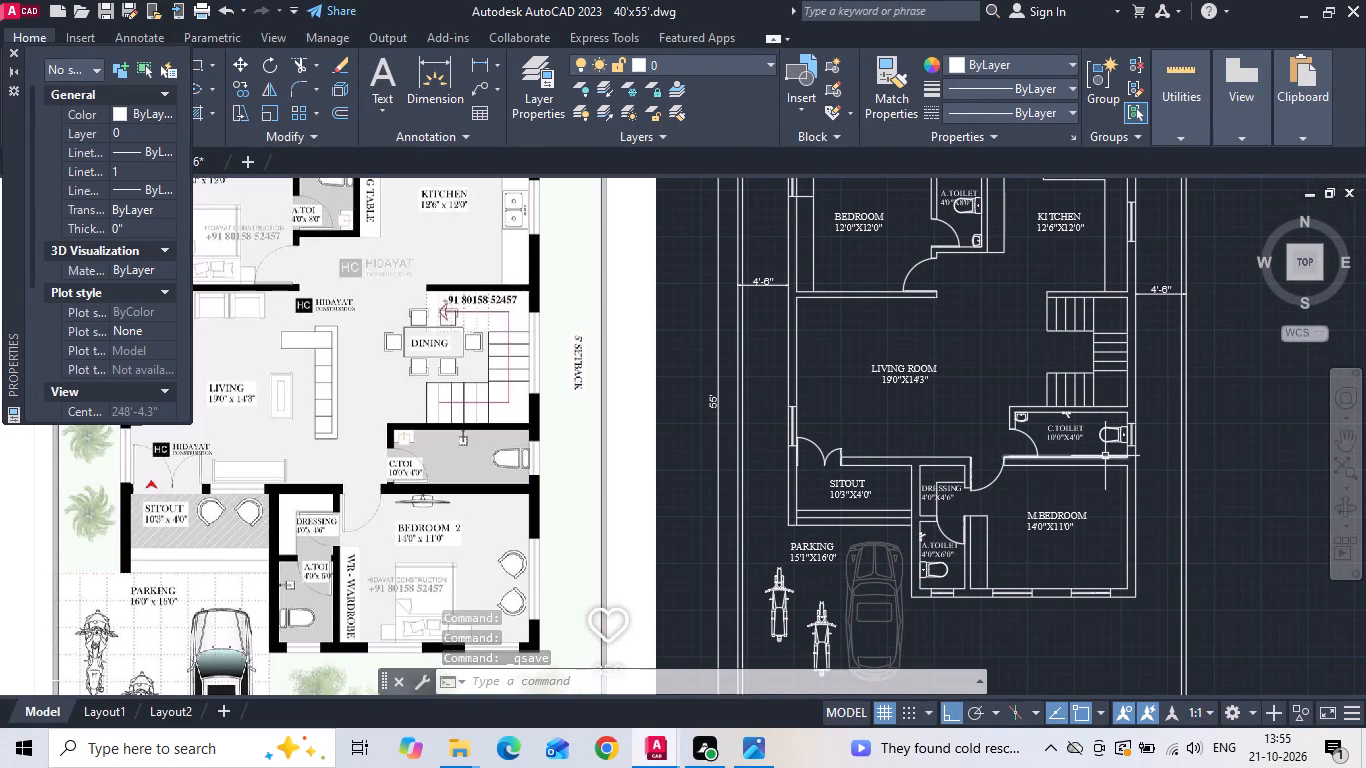
middle_drag(995, 416, 959, 477)
scroll(1061, 285, up, 1)
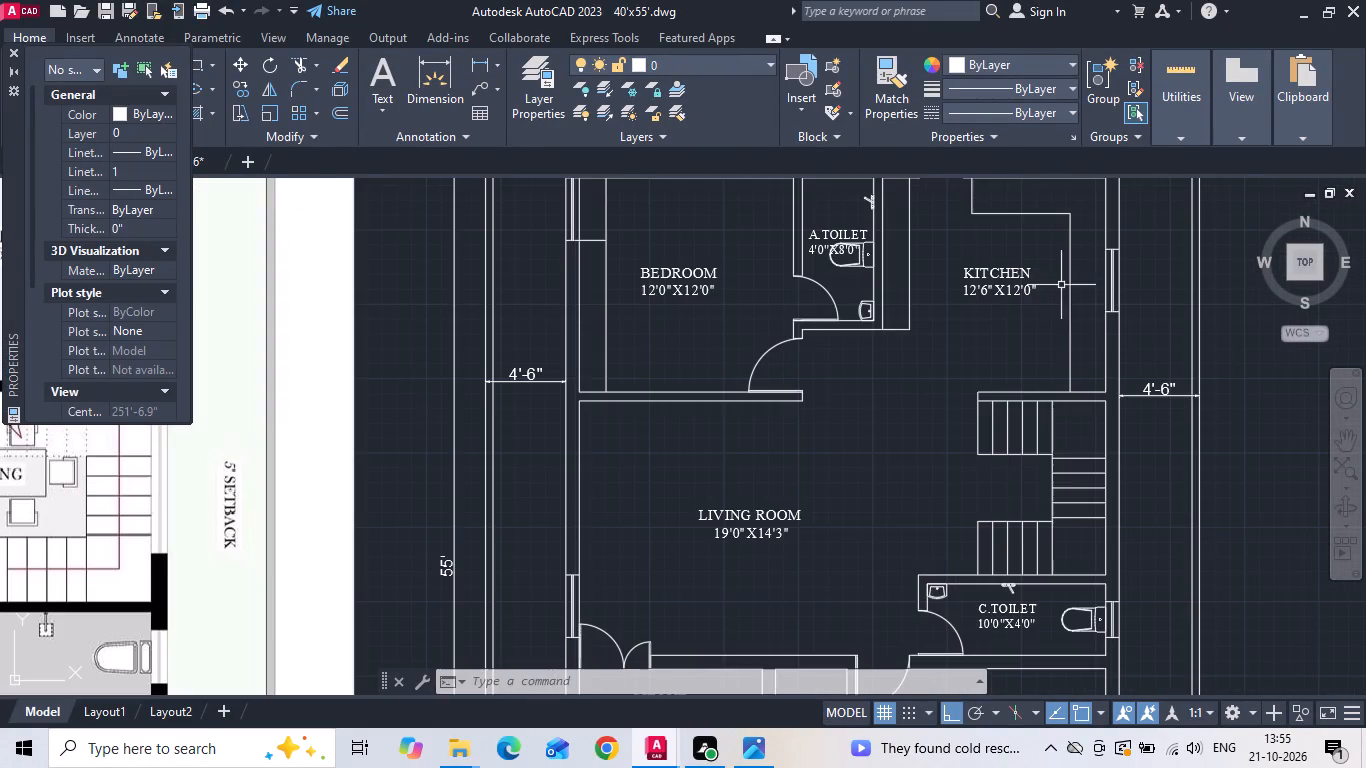
click(1085, 326)
click(1145, 231)
right_click(1145, 231)
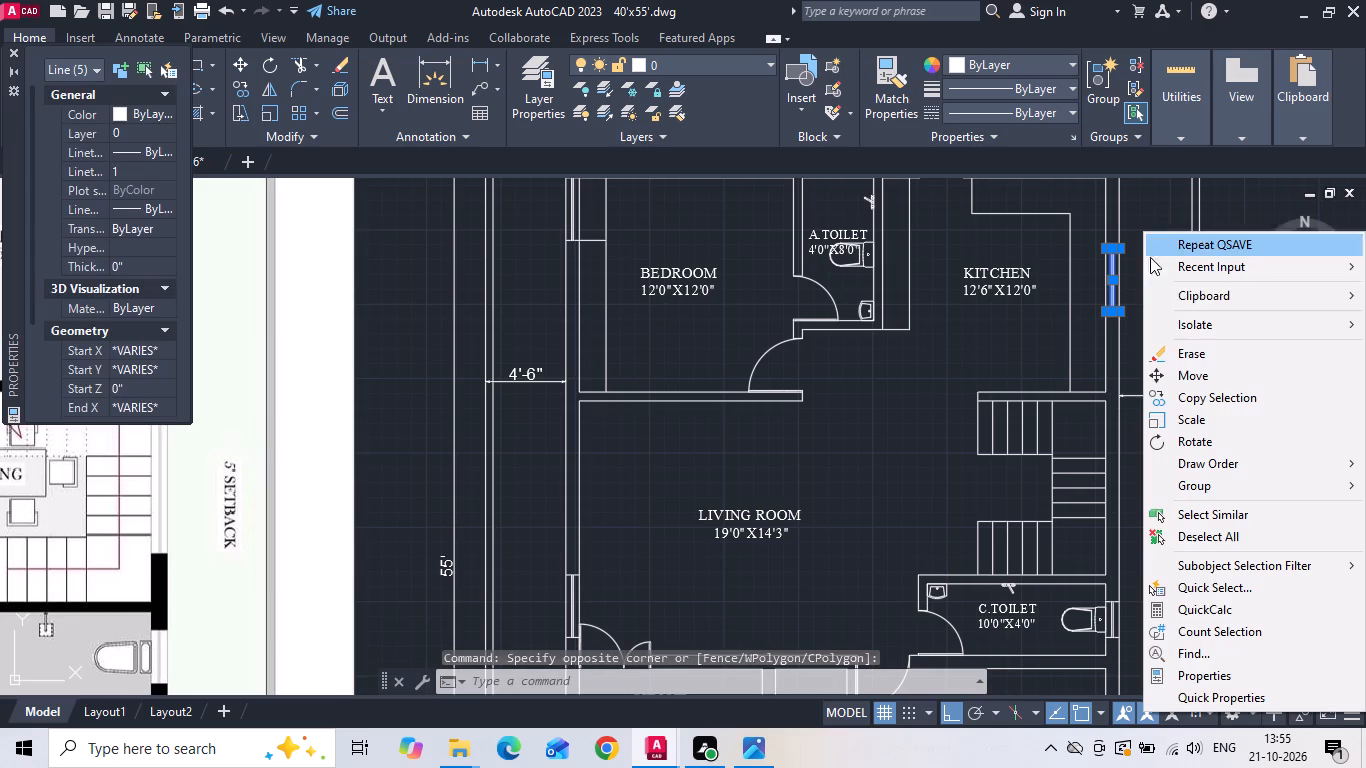
click(1195, 398)
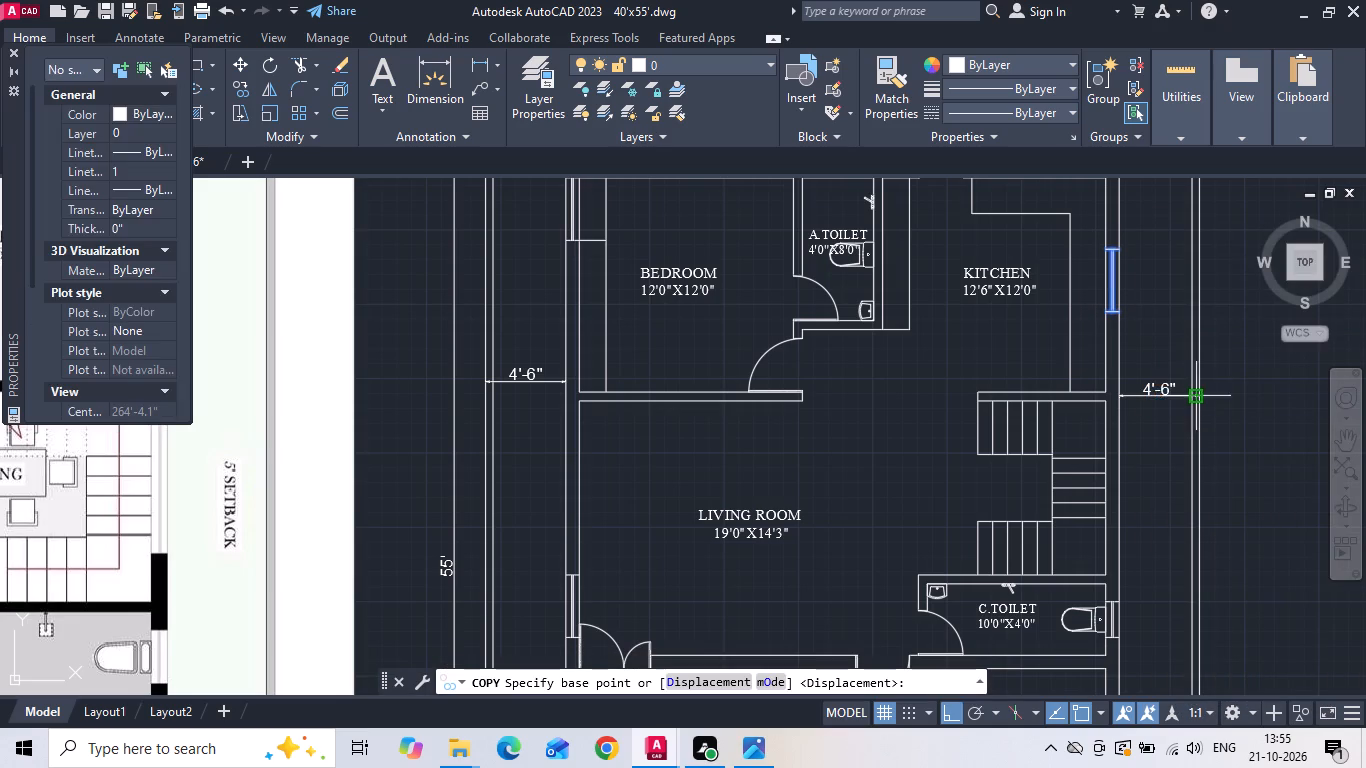
scroll(1107, 289, up, 2)
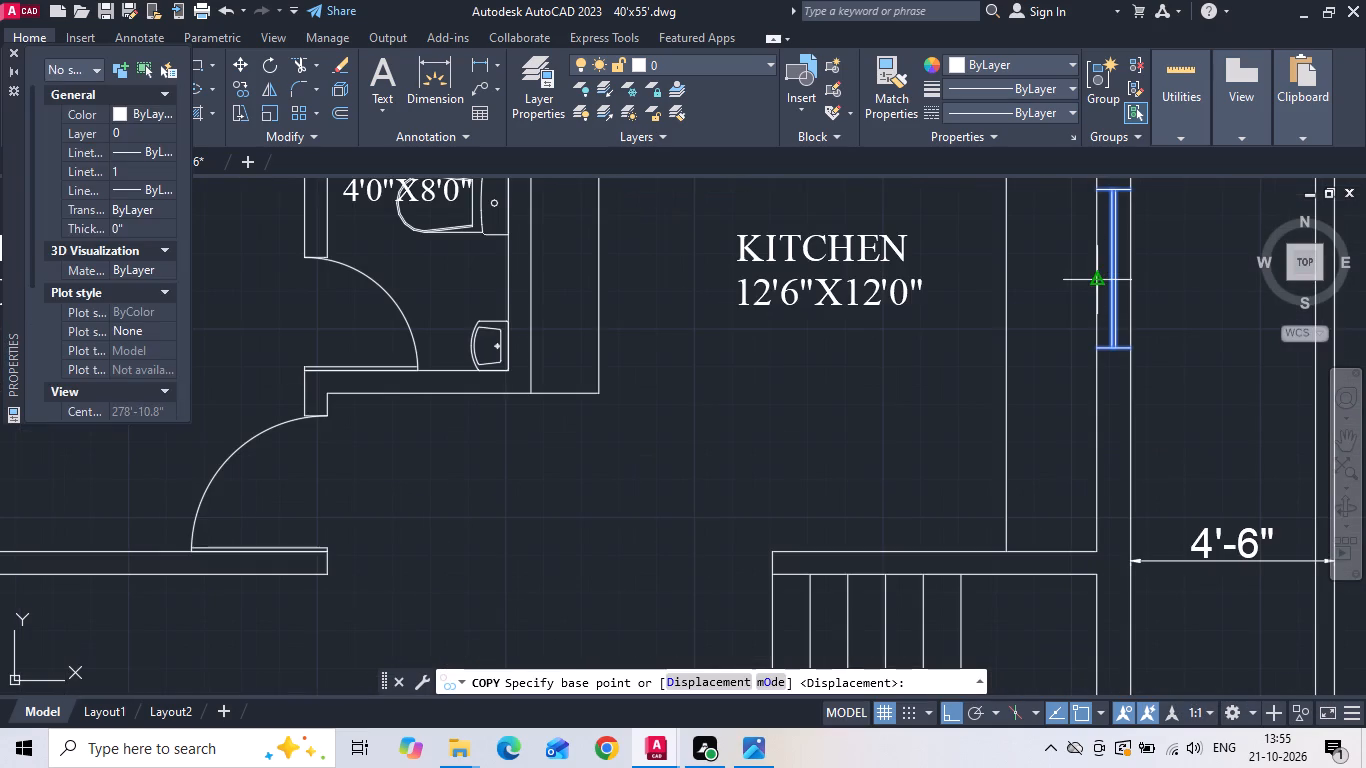
click(1098, 286)
scroll(1098, 287, down, 2)
scroll(1085, 513, up, 3)
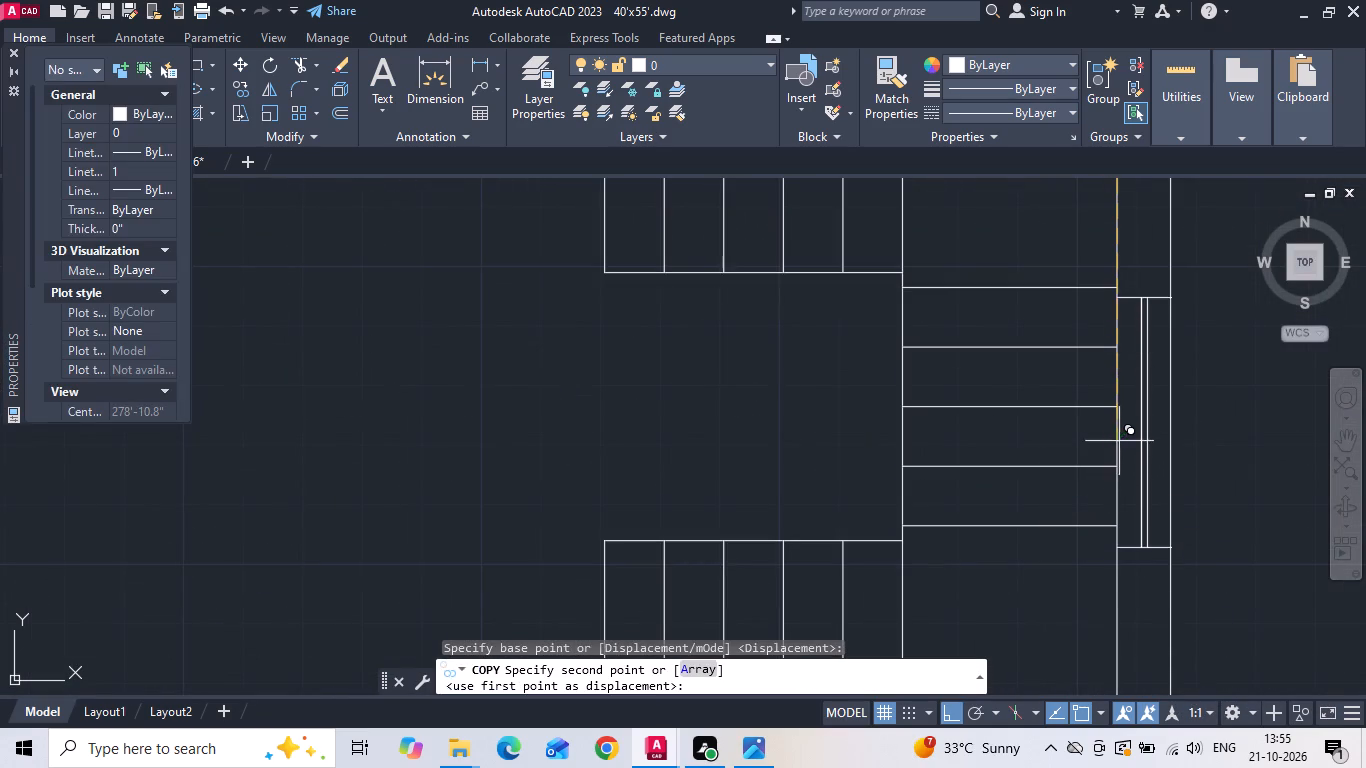
click(1118, 402)
scroll(1056, 313, down, 3)
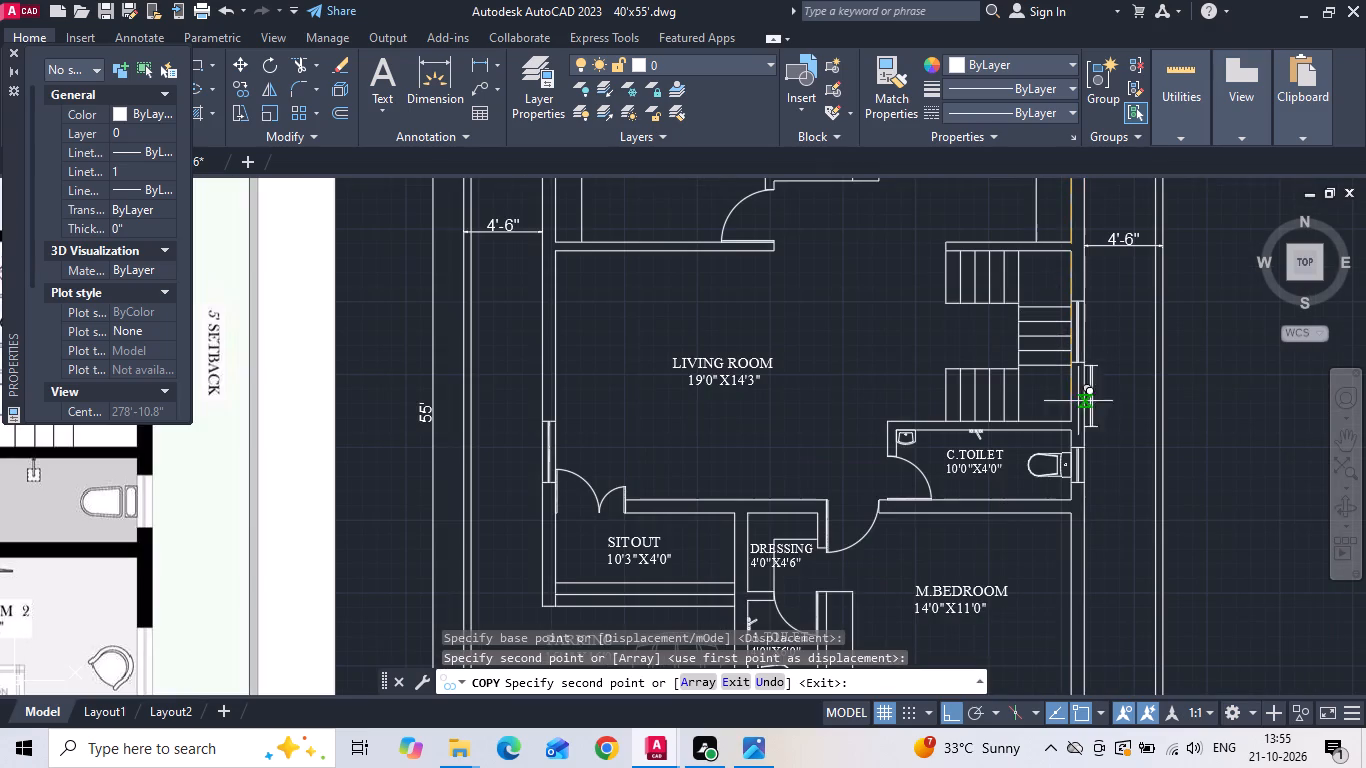
middle_drag(1078, 609, 1060, 518)
click(1050, 519)
key(Escape)
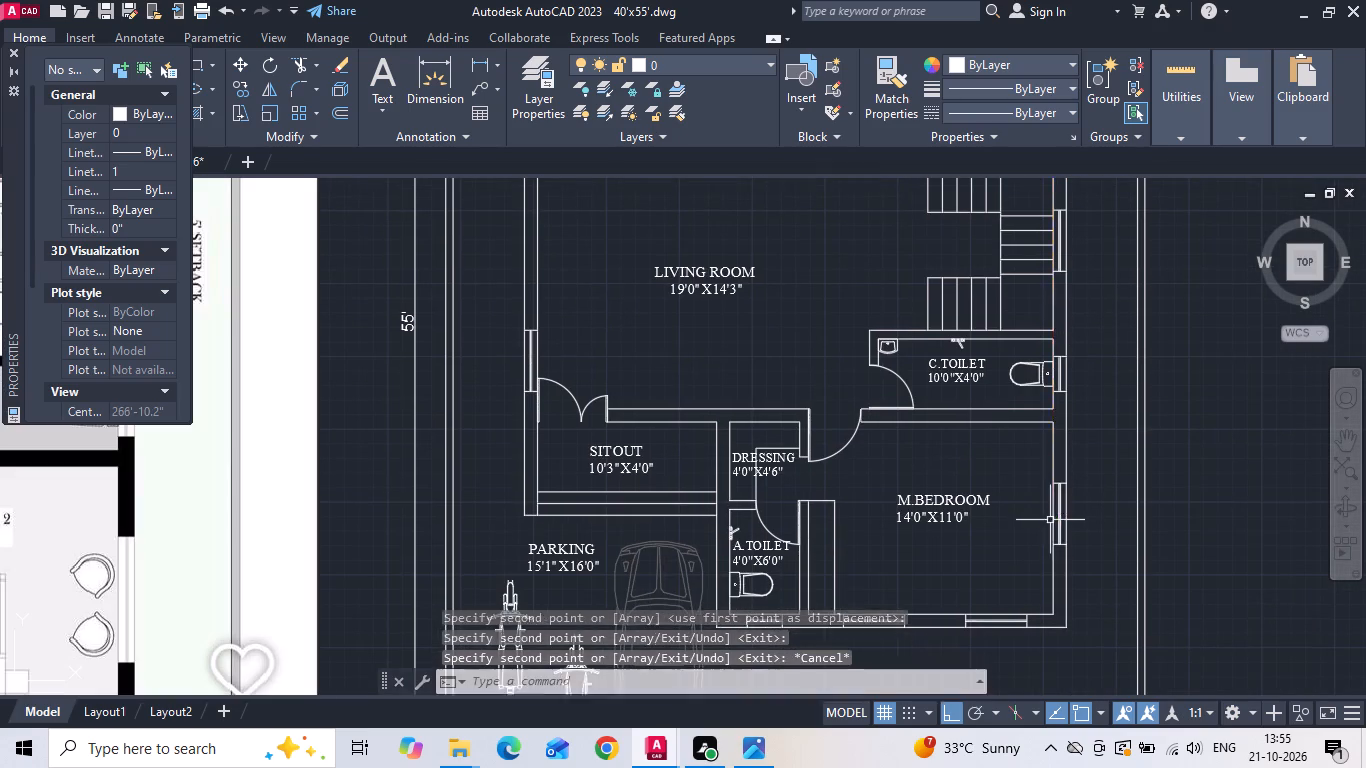
Move the upper end line of the master bedroom's right-wall window up by 12 inches.
scroll(1051, 520, up, 4)
drag(1099, 309, 1098, 299)
click(1087, 262)
right_click(1087, 262)
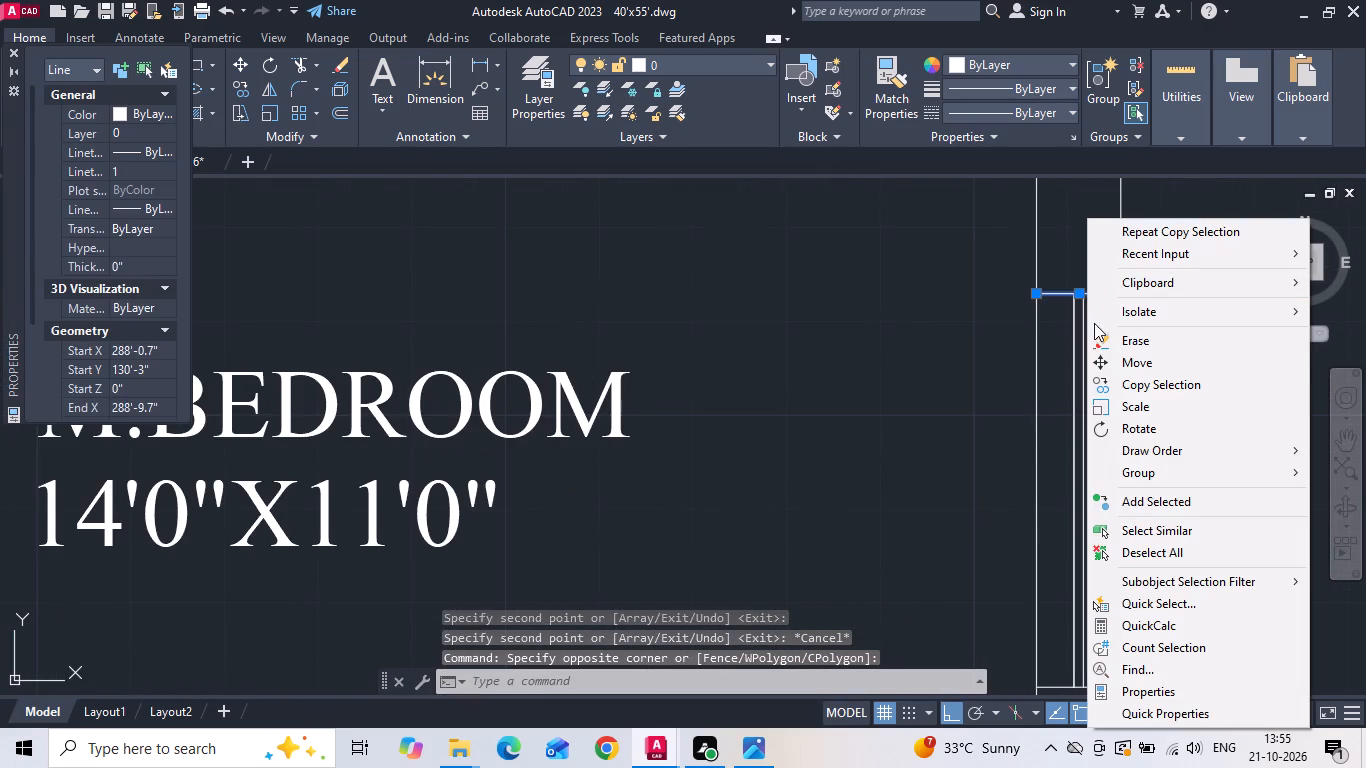
click(1095, 362)
drag(909, 412, 909, 378)
text(12)
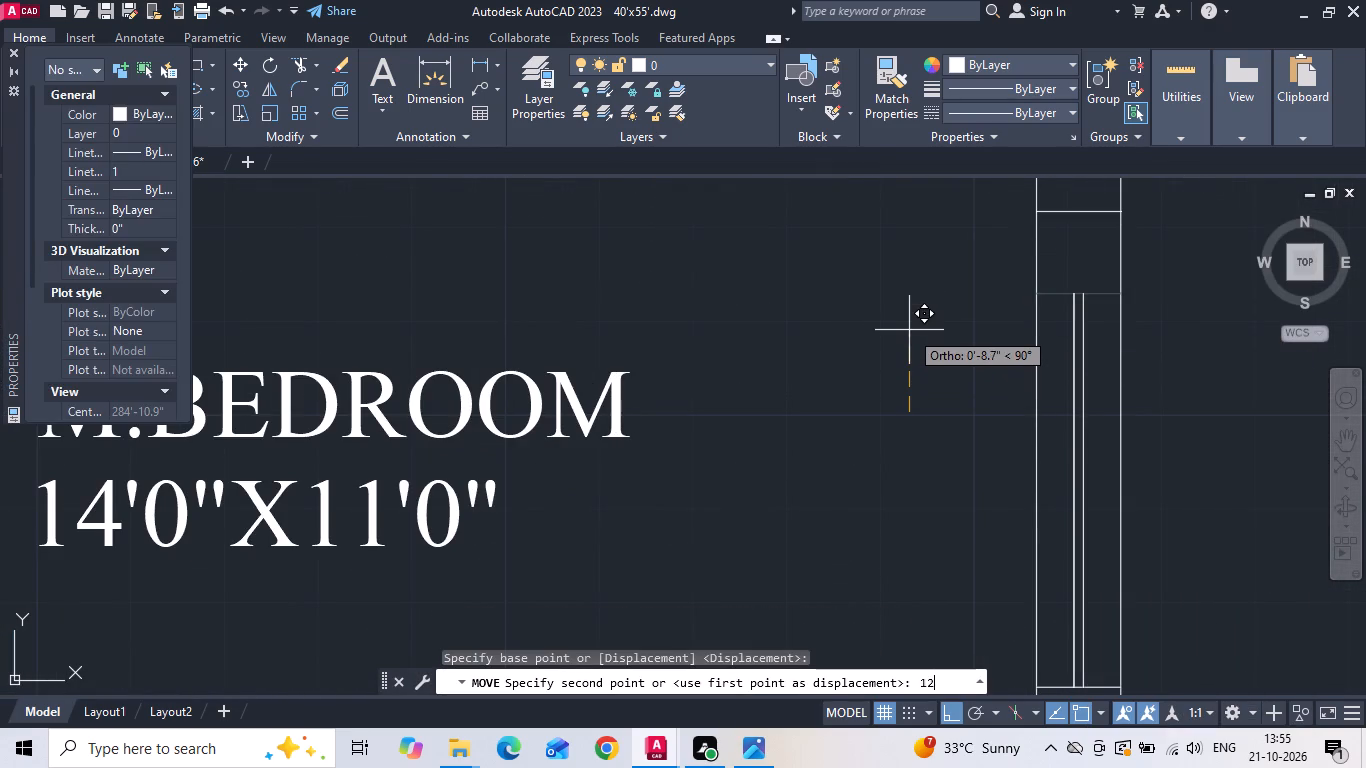
key(space)
Move the lower end line of the master bedroom's right-wall window down by 12 inches.
scroll(906, 320, down, 3)
scroll(968, 423, up, 2)
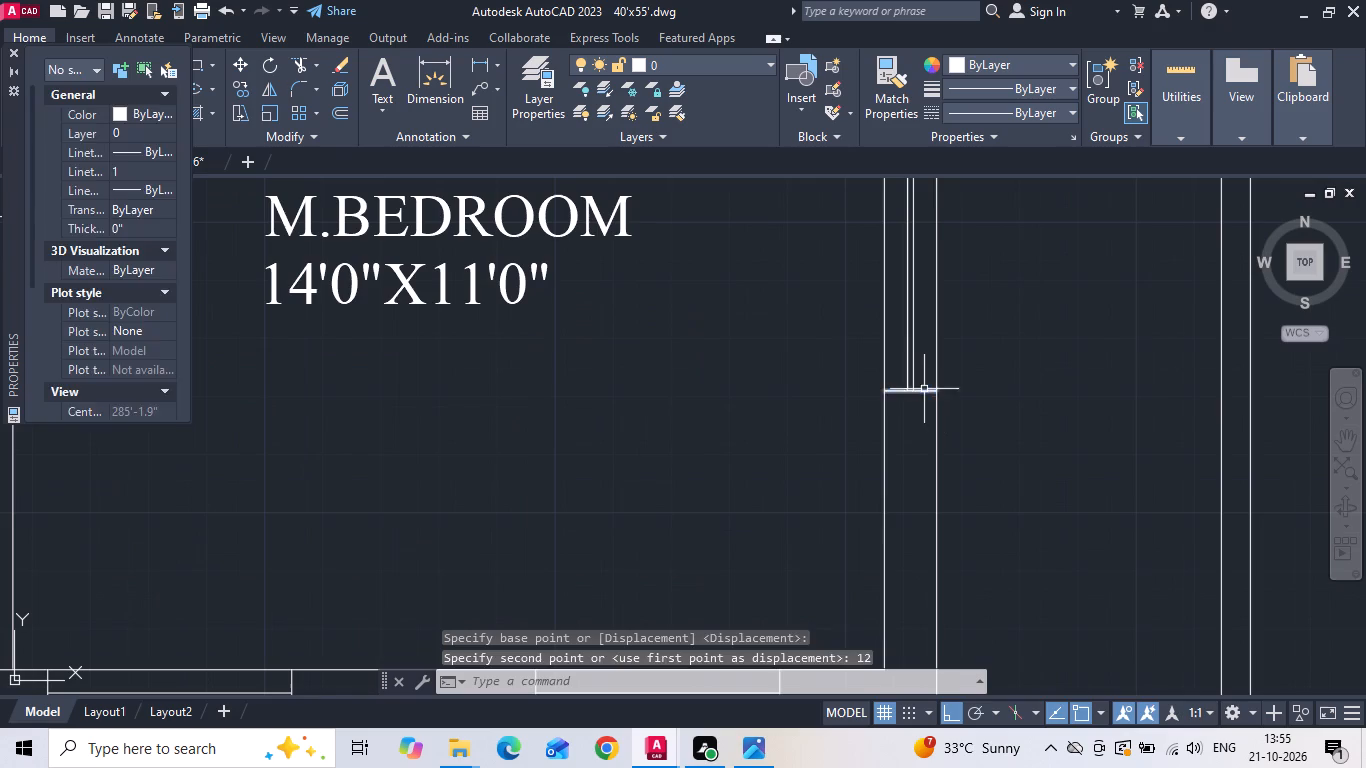
click(924, 388)
right_click(994, 347)
click(1022, 364)
drag(1047, 425, 1048, 463)
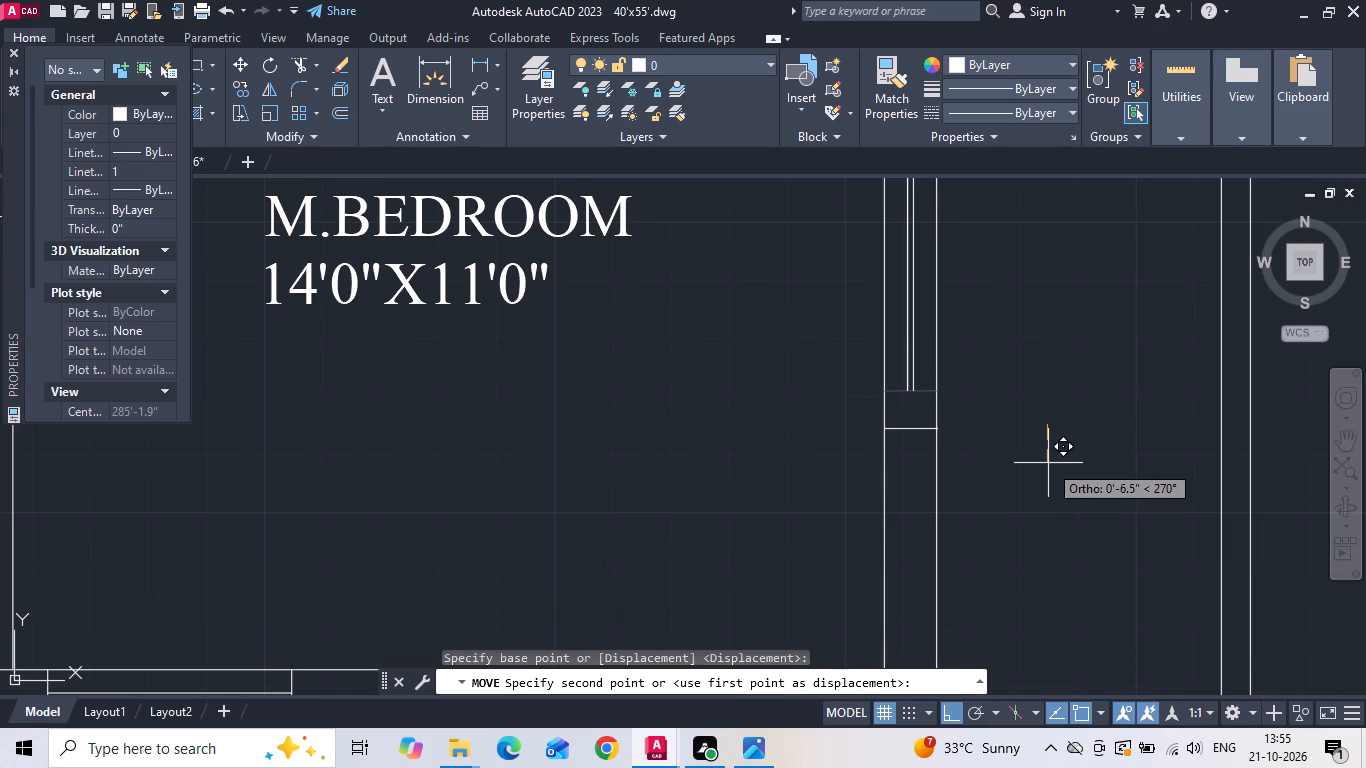
text(12 EX)
Extend the glass lines of the master bedroom's right-wall window to both relocated end lines.
key(space)
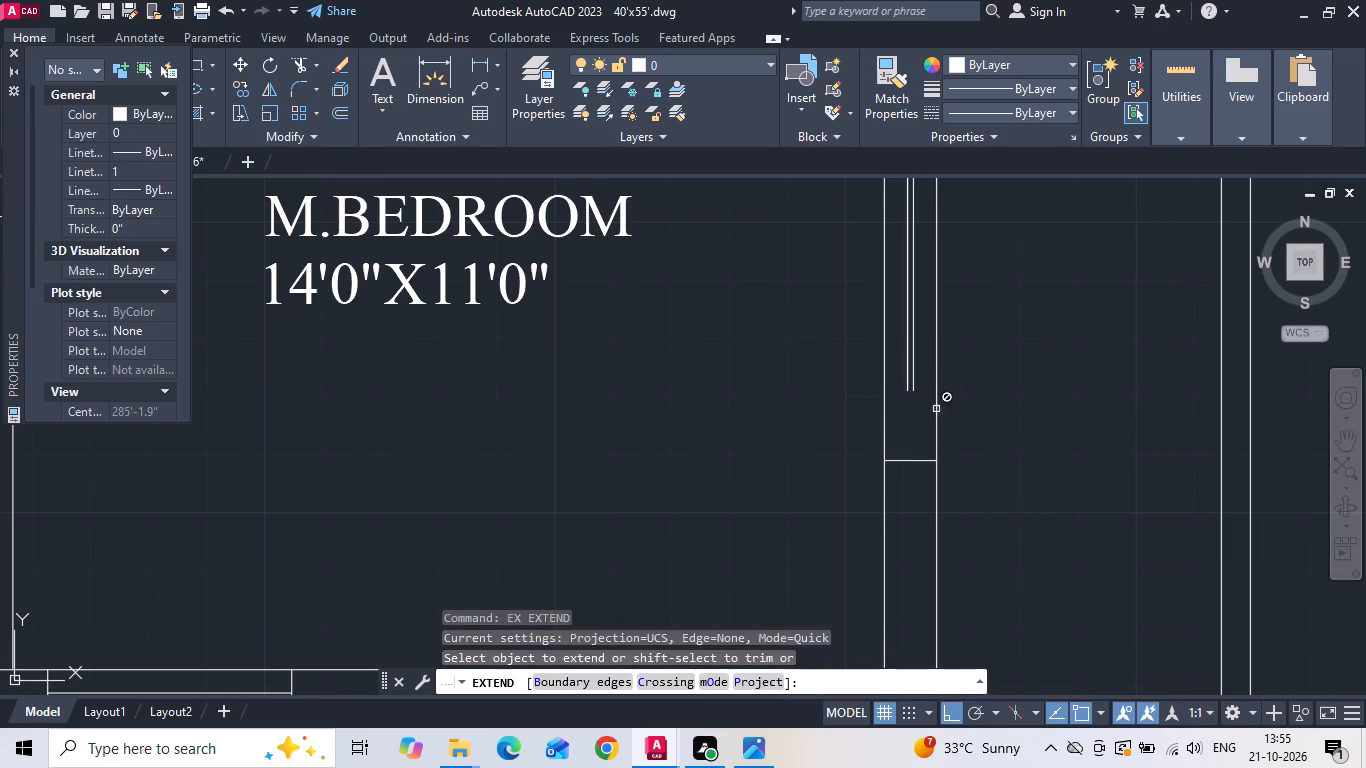
click(923, 368)
click(898, 341)
middle_drag(912, 393, 914, 630)
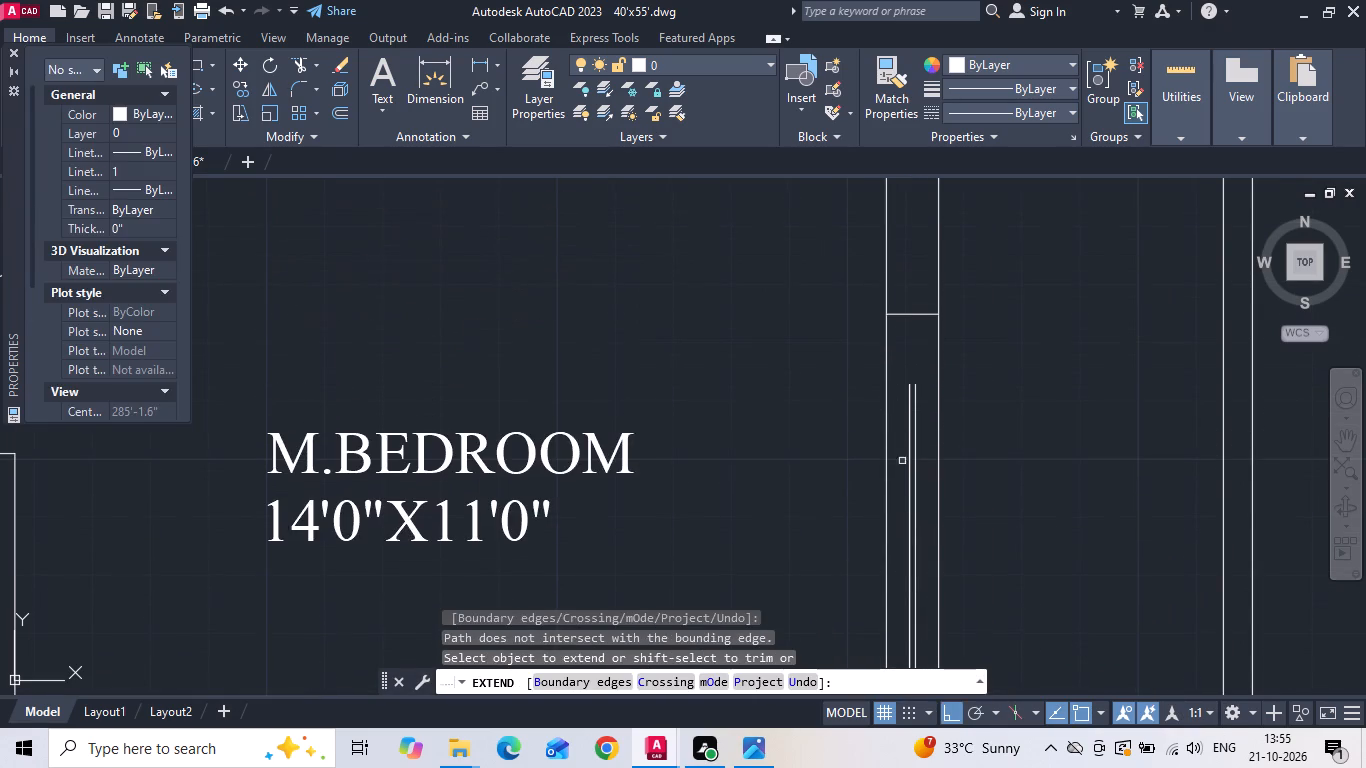
drag(901, 448, 921, 397)
scroll(894, 474, down, 3)
key(Escape)
Move the lower end line of the staircase window down by 12 inches.
scroll(874, 242, up, 2)
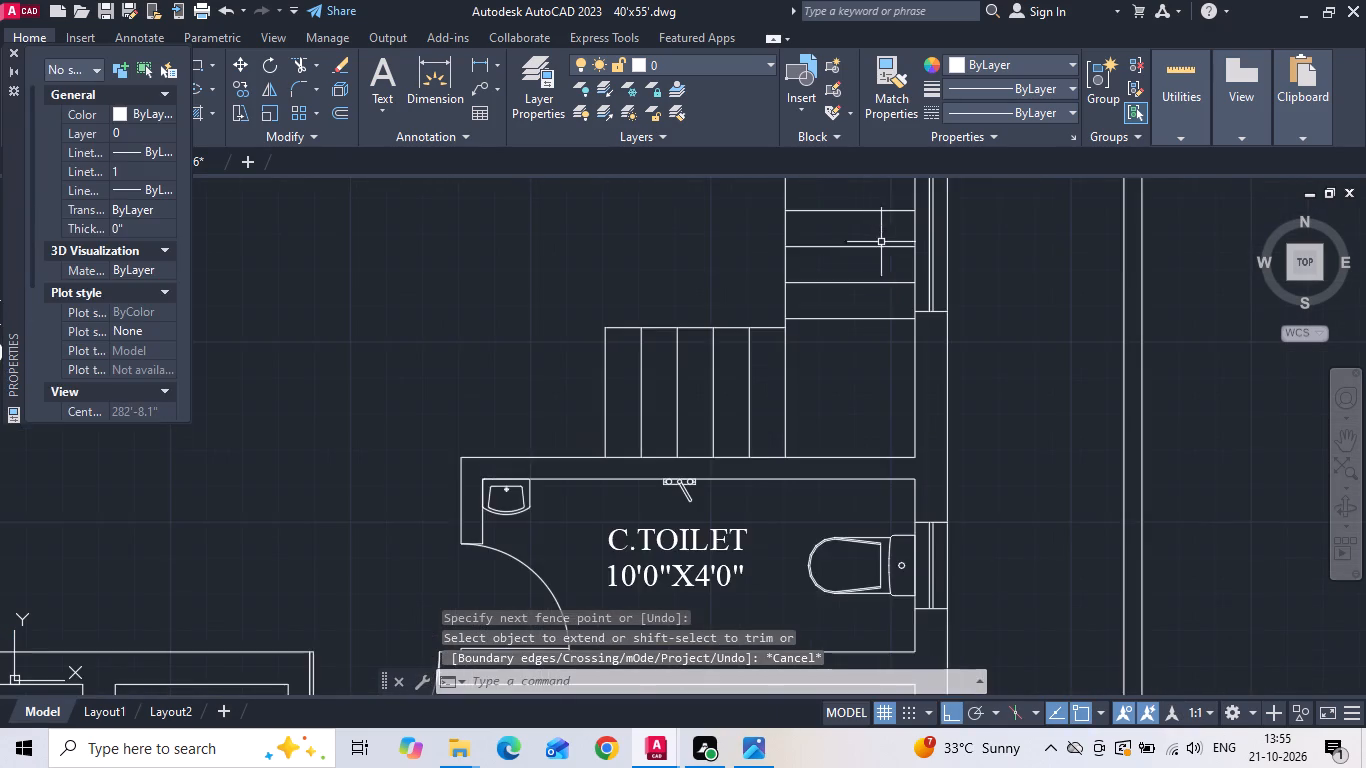
scroll(910, 303, up, 2)
click(975, 321)
scroll(1001, 360, down, 5)
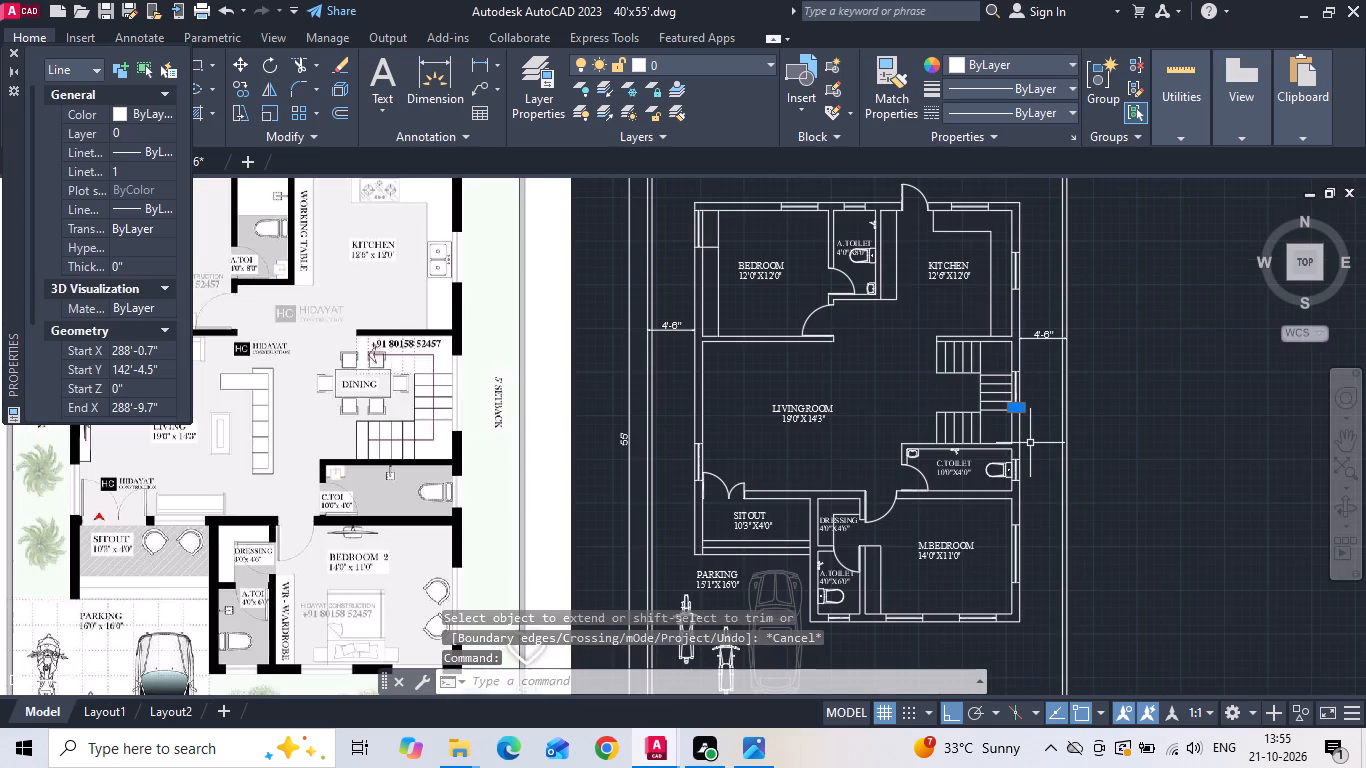
scroll(1030, 426, up, 1)
right_click(1030, 394)
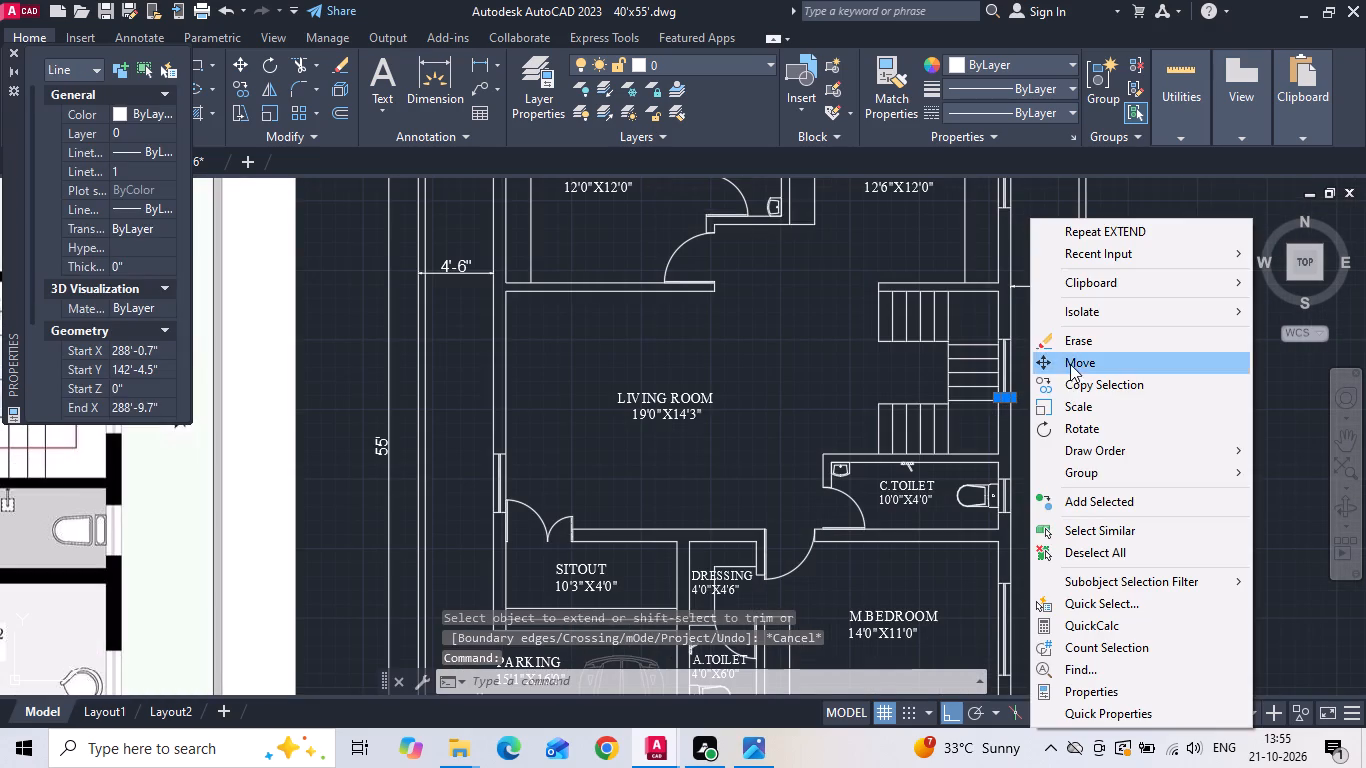
click(1070, 364)
scroll(1057, 395, up, 2)
drag(1033, 441, 1033, 473)
text(12)
key(space)
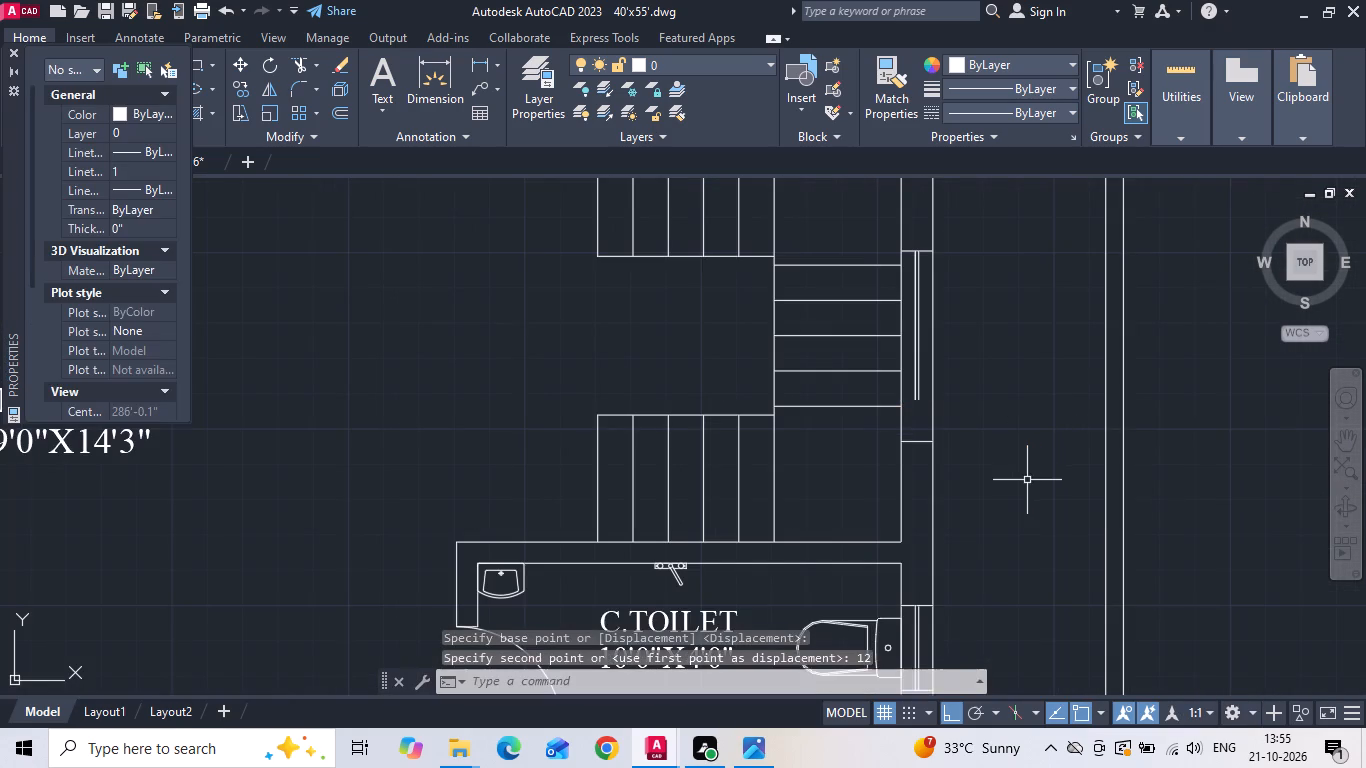
Move the upper end line of the staircase window up by 12 inches.
scroll(957, 481, down, 1)
scroll(916, 321, up, 3)
click(954, 390)
right_click(951, 369)
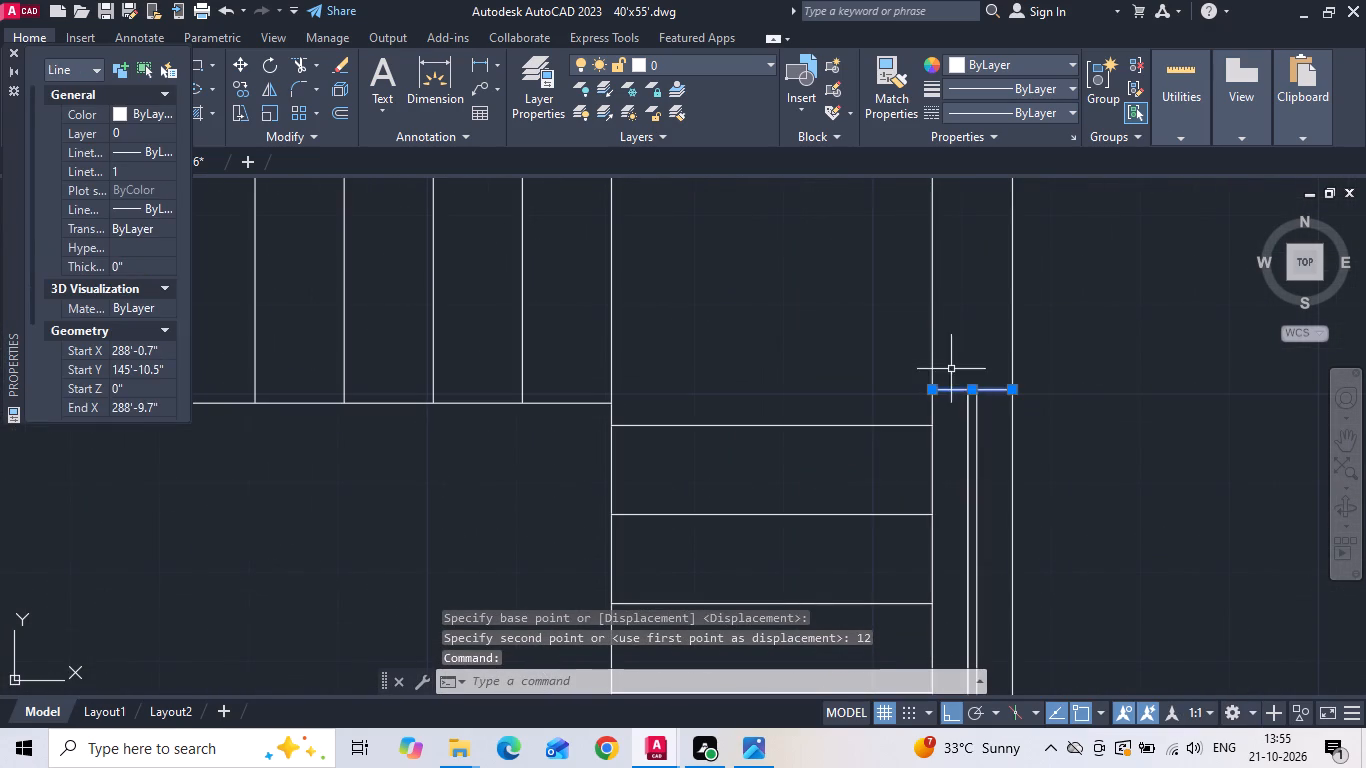
click(964, 364)
drag(966, 331, 966, 319)
text(12 EX)
Extend the staircase window's glass lines to its upper and lower end lines.
key(space)
drag(975, 392, 967, 437)
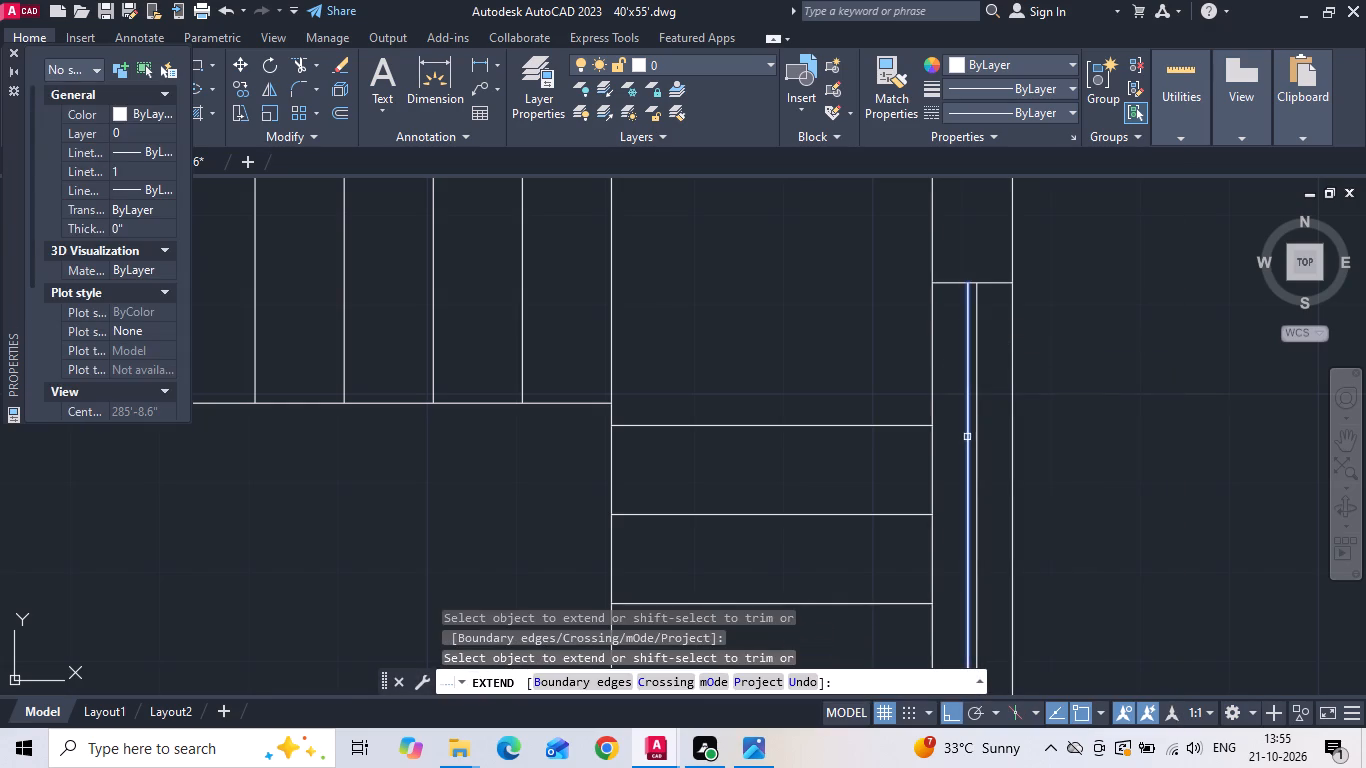
drag(961, 412, 964, 425)
click(972, 466)
middle_drag(963, 413, 937, 256)
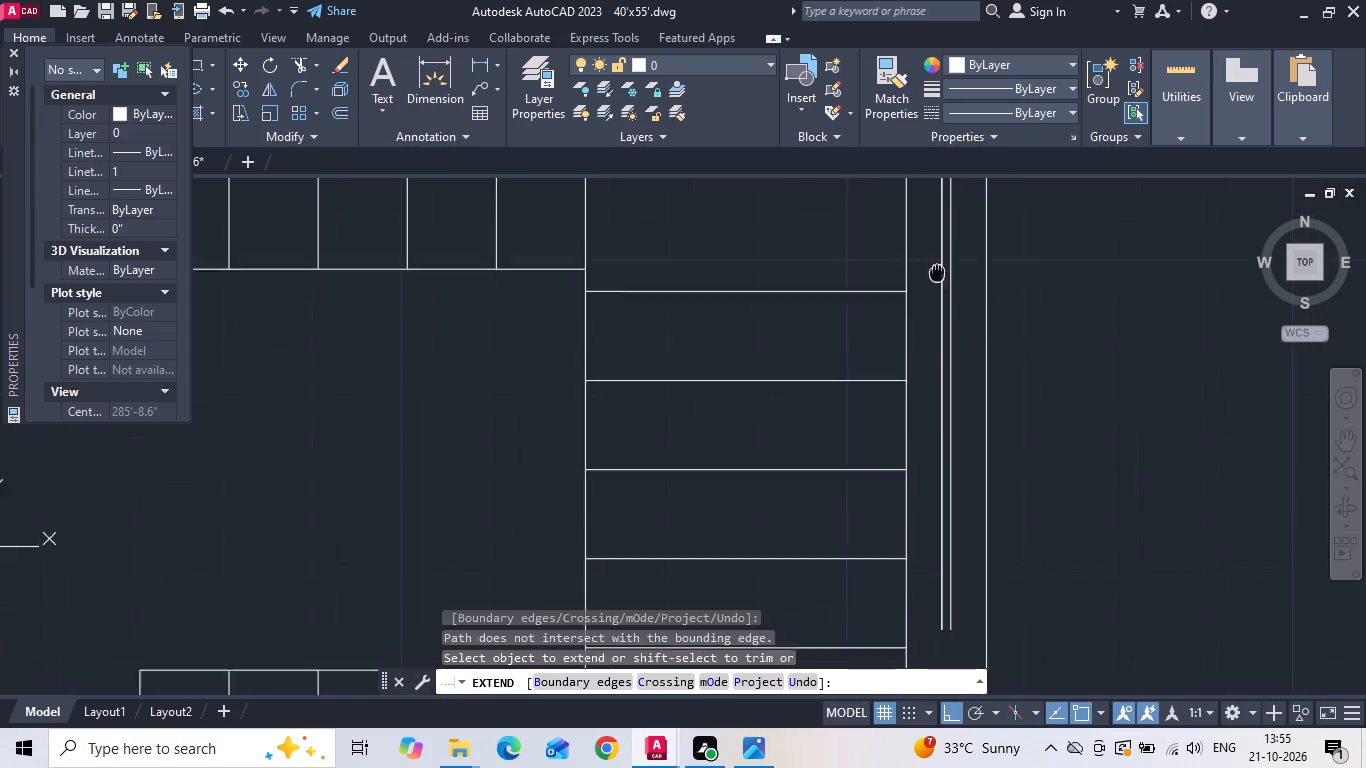
middle_drag(937, 256, 937, 180)
scroll(960, 317, down, 1)
drag(960, 393, 950, 408)
click(945, 419)
key(Escape)
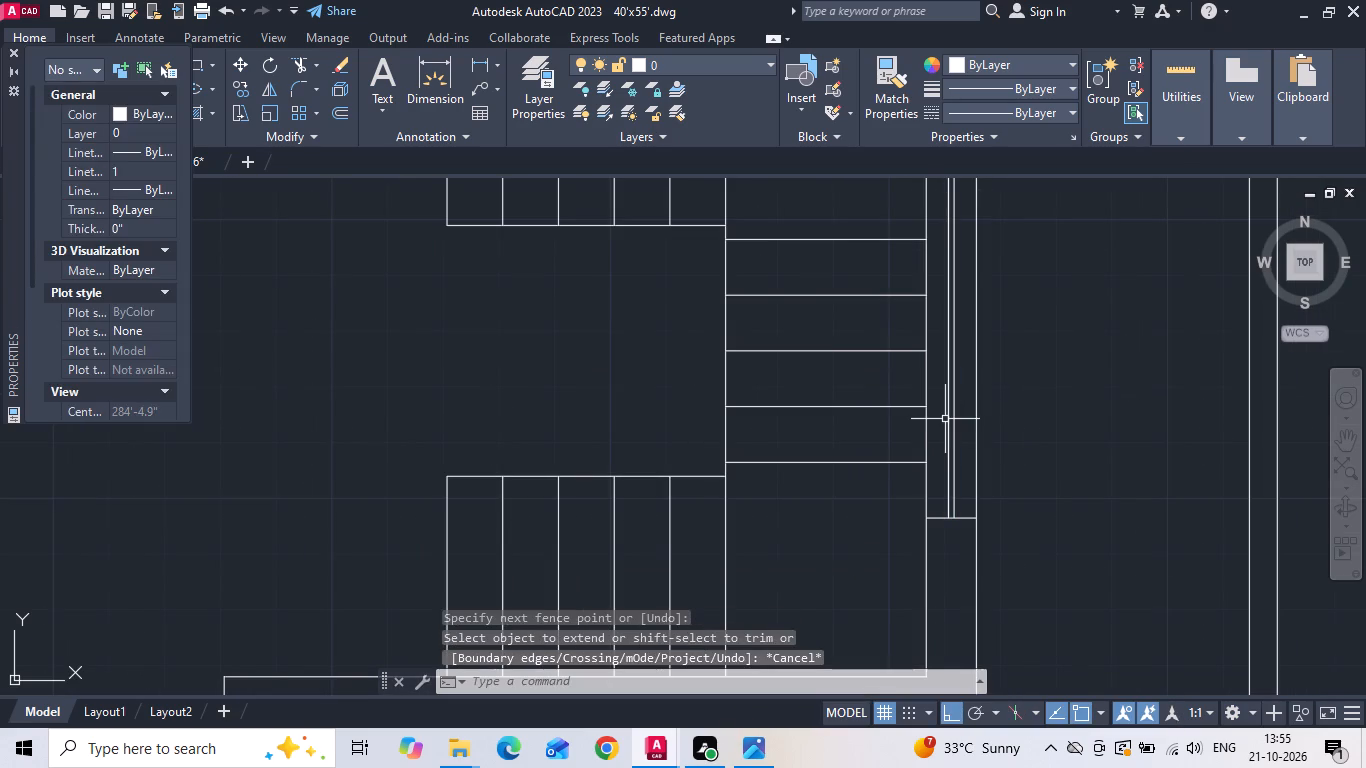
Save the 40'x55' drawing and close the Properties palette.
key(ctrl+s)
scroll(981, 415, down, 4)
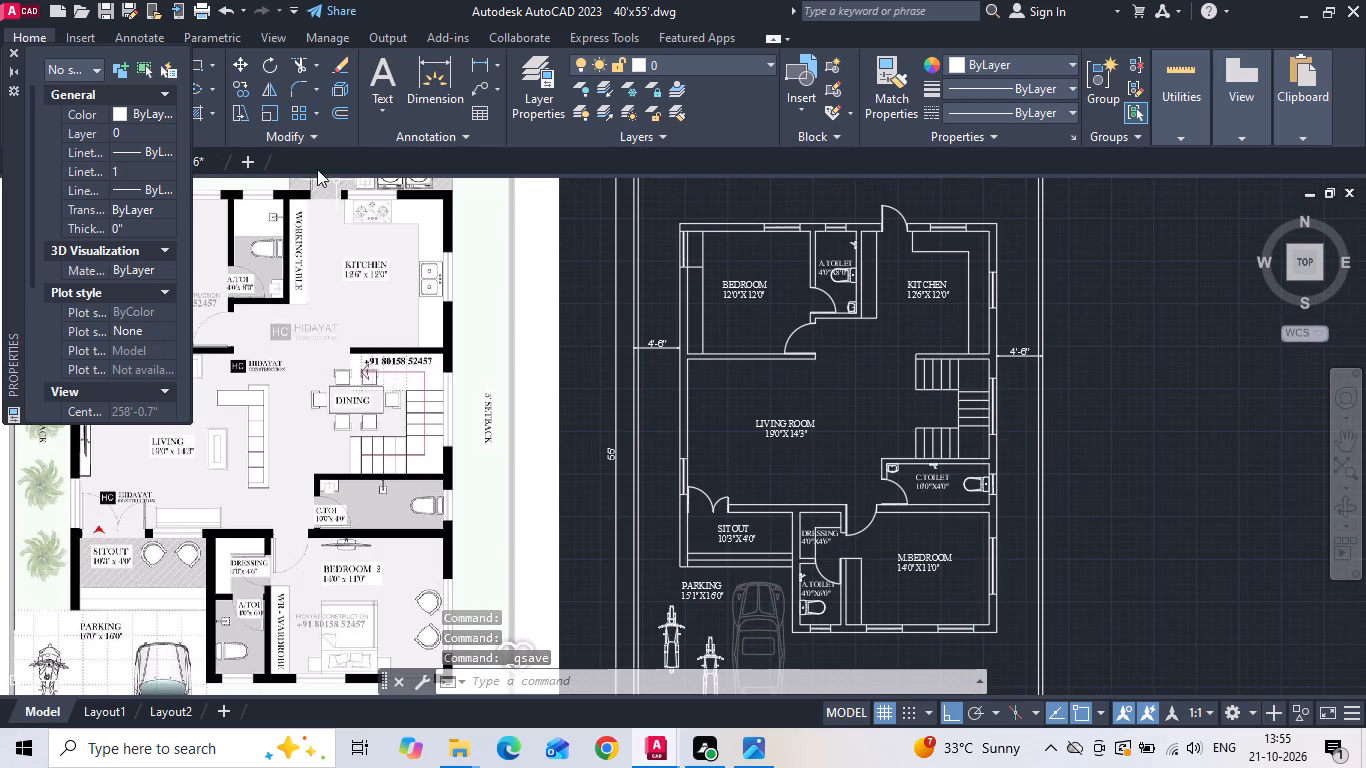
click(15, 51)
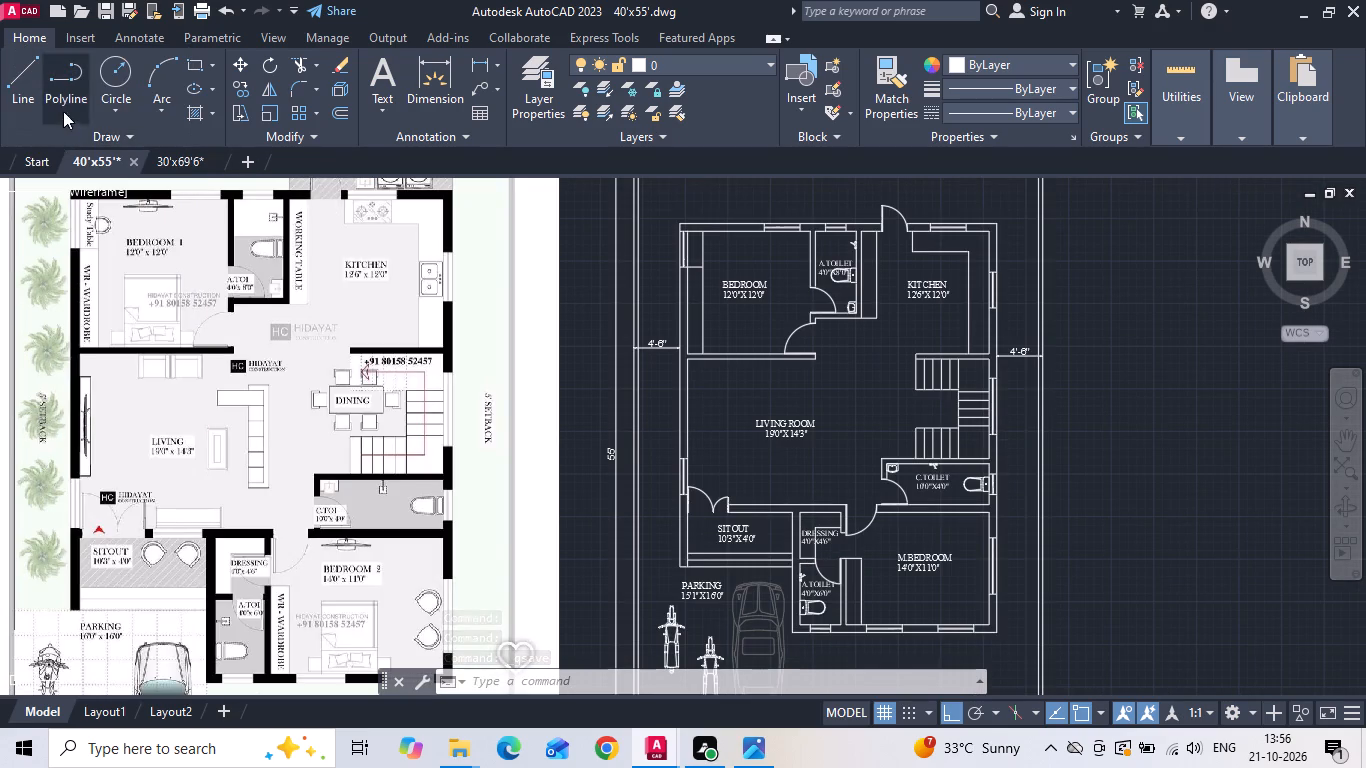
Switch to the 30'x69'6" drawing and compare its furnished ground floor with the 40'x55' plan.
click(177, 164)
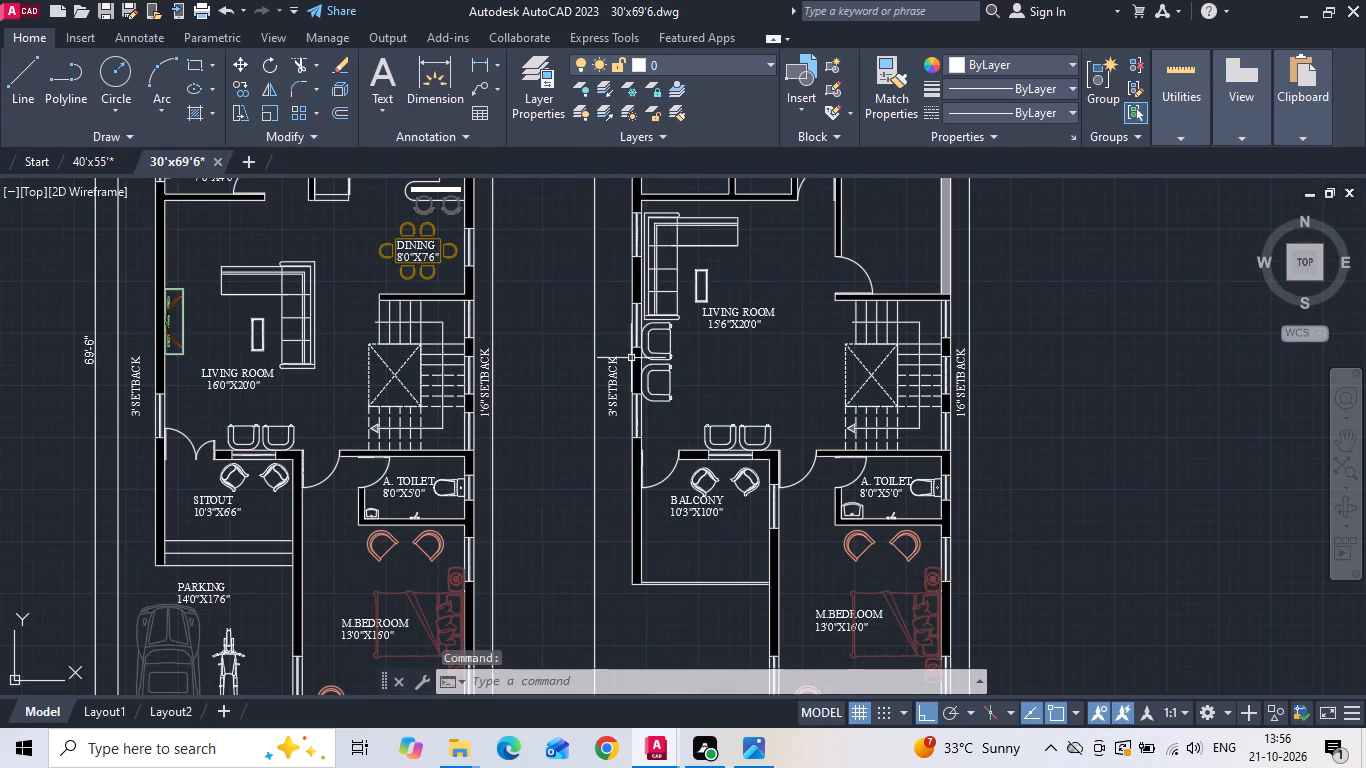
middle_drag(476, 424, 712, 374)
scroll(755, 367, down, 1)
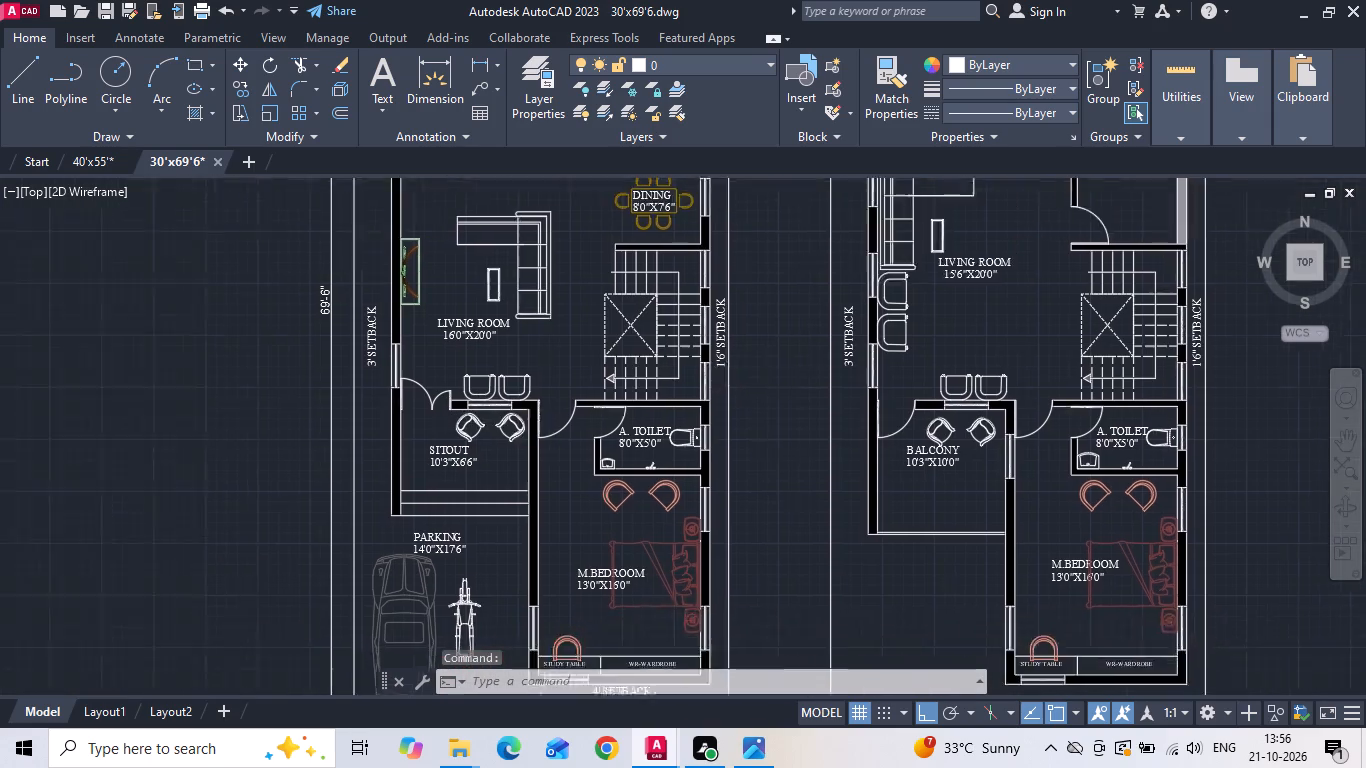
scroll(757, 367, down, 1)
click(87, 159)
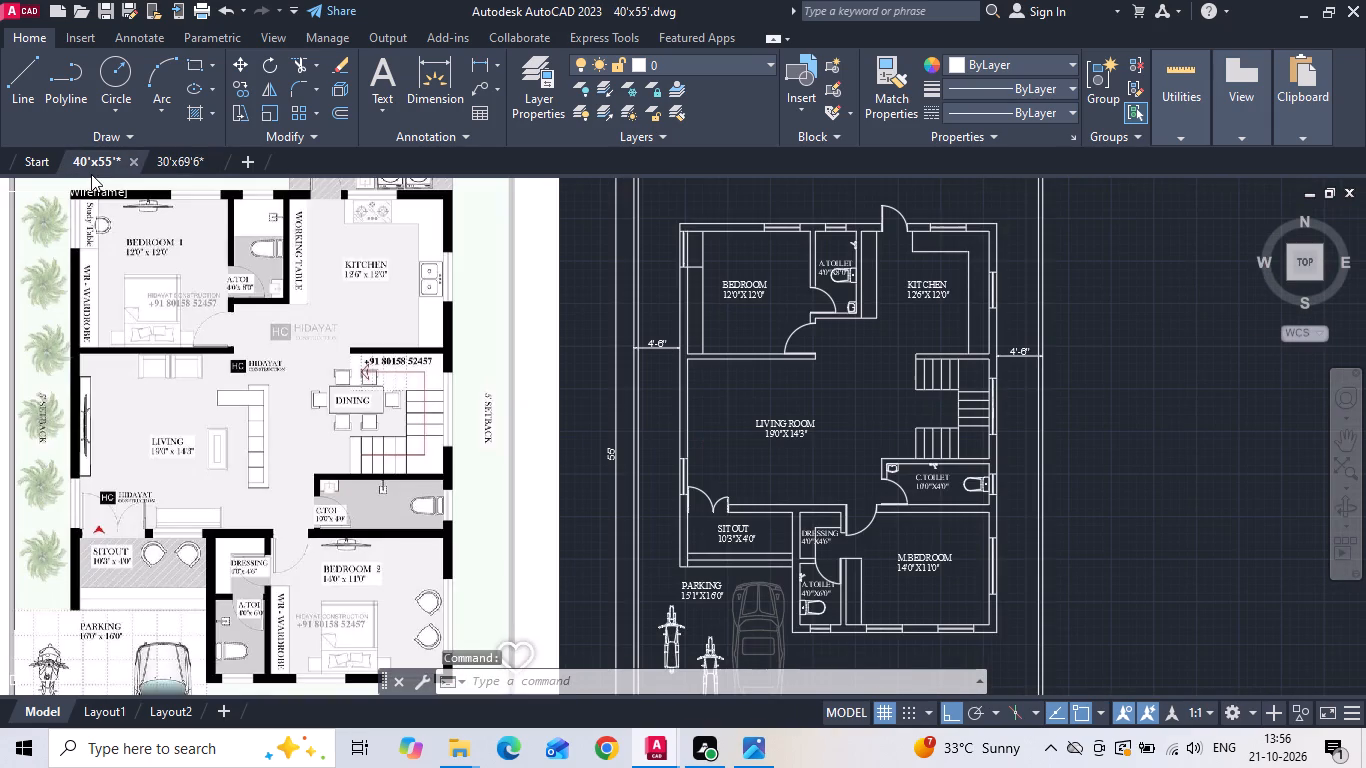
click(206, 162)
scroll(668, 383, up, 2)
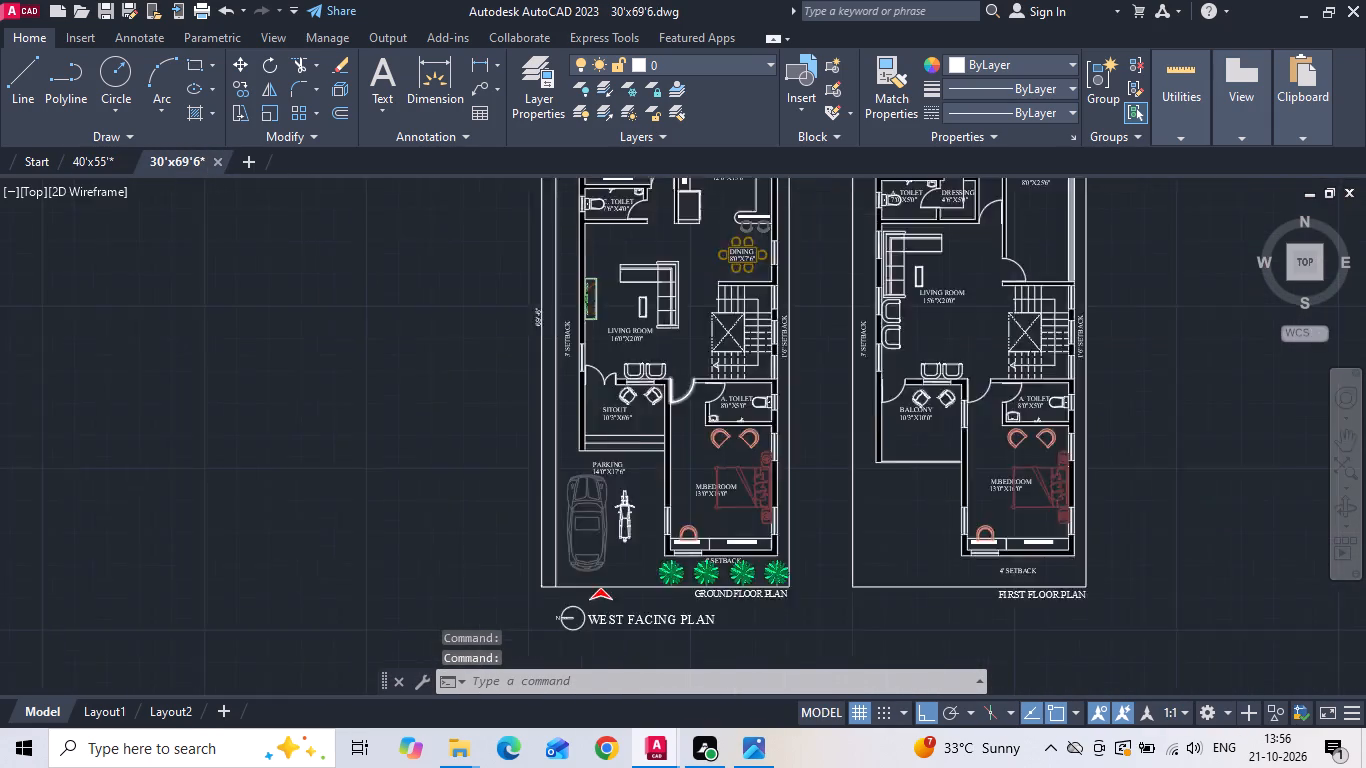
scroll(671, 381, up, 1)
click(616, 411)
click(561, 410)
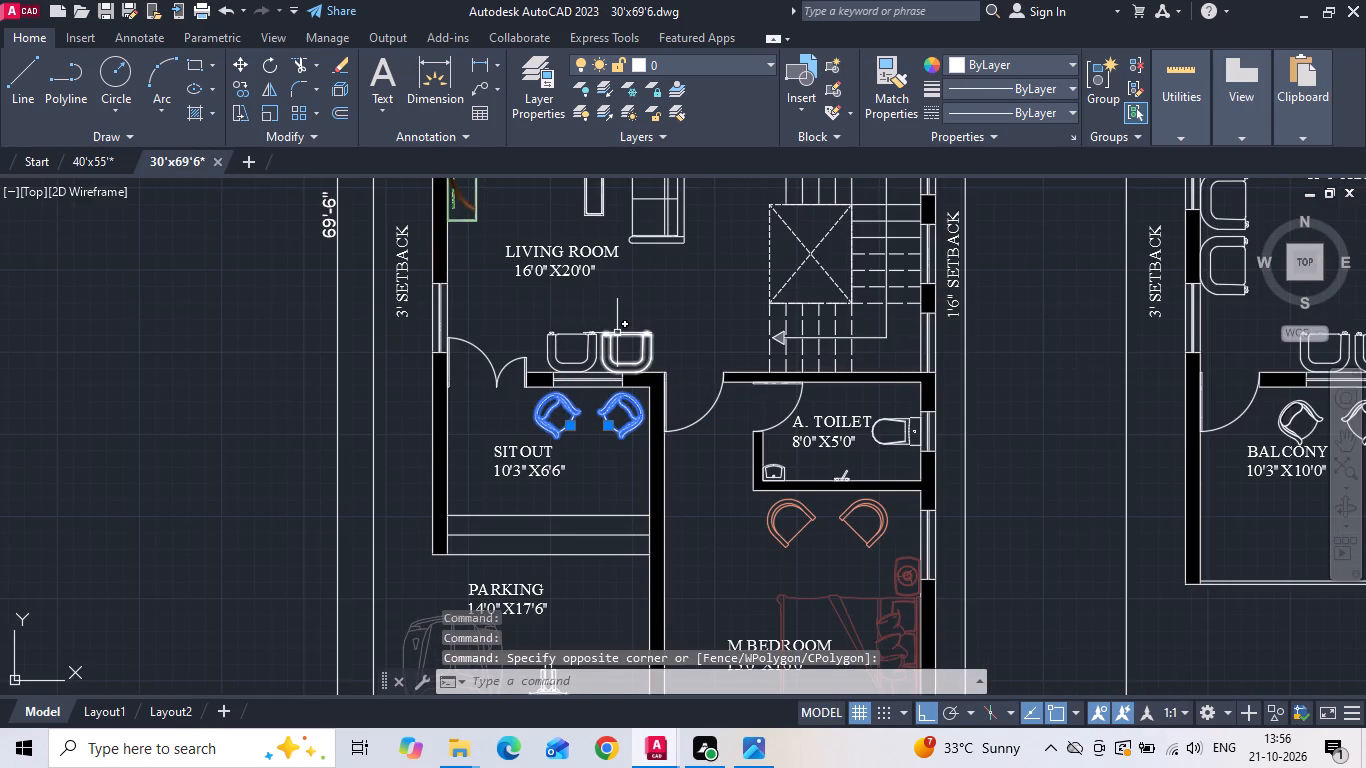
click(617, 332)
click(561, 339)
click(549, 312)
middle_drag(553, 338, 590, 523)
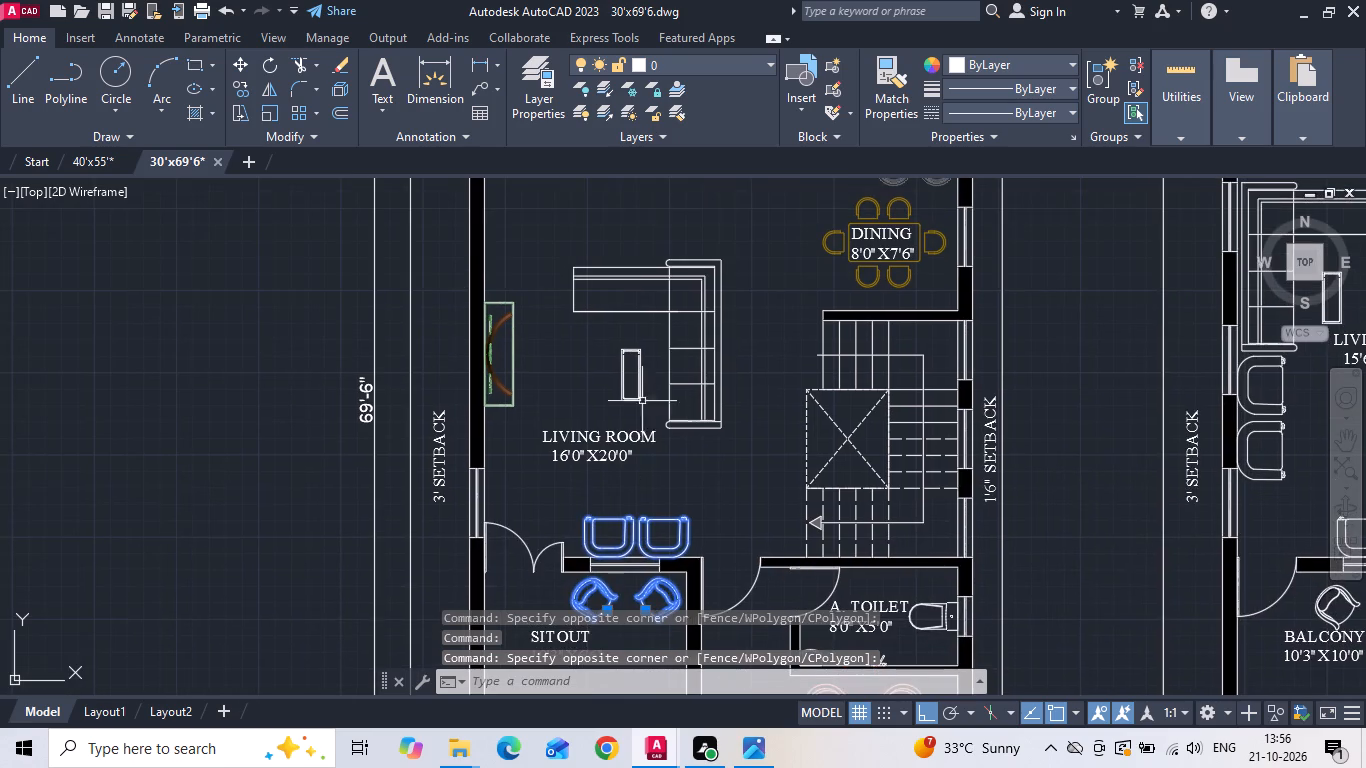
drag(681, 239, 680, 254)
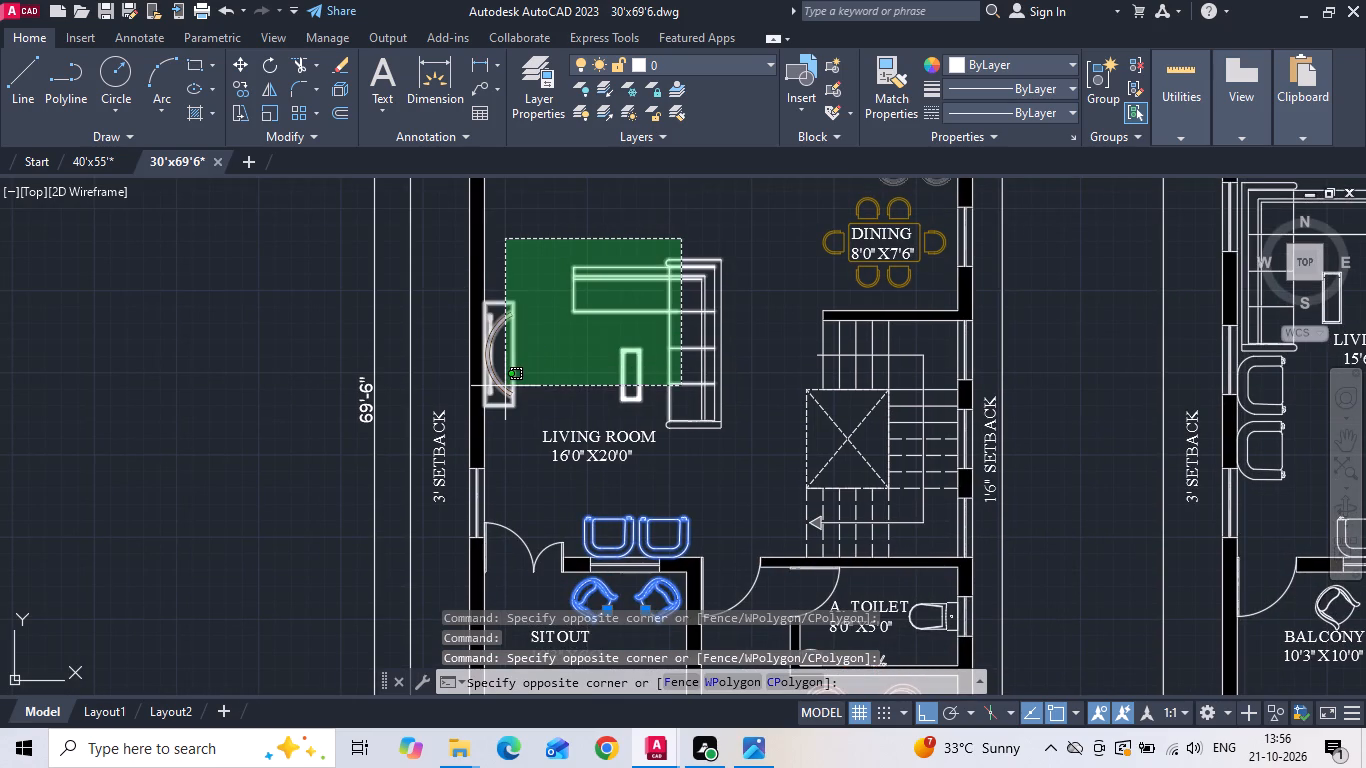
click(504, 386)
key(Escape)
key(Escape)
Copy the ground floor's sofa set with centre table, dining set, kitchen sink, STORE label and WARKING TABLE label from the 30'x69'6" drawing.
drag(557, 242, 581, 312)
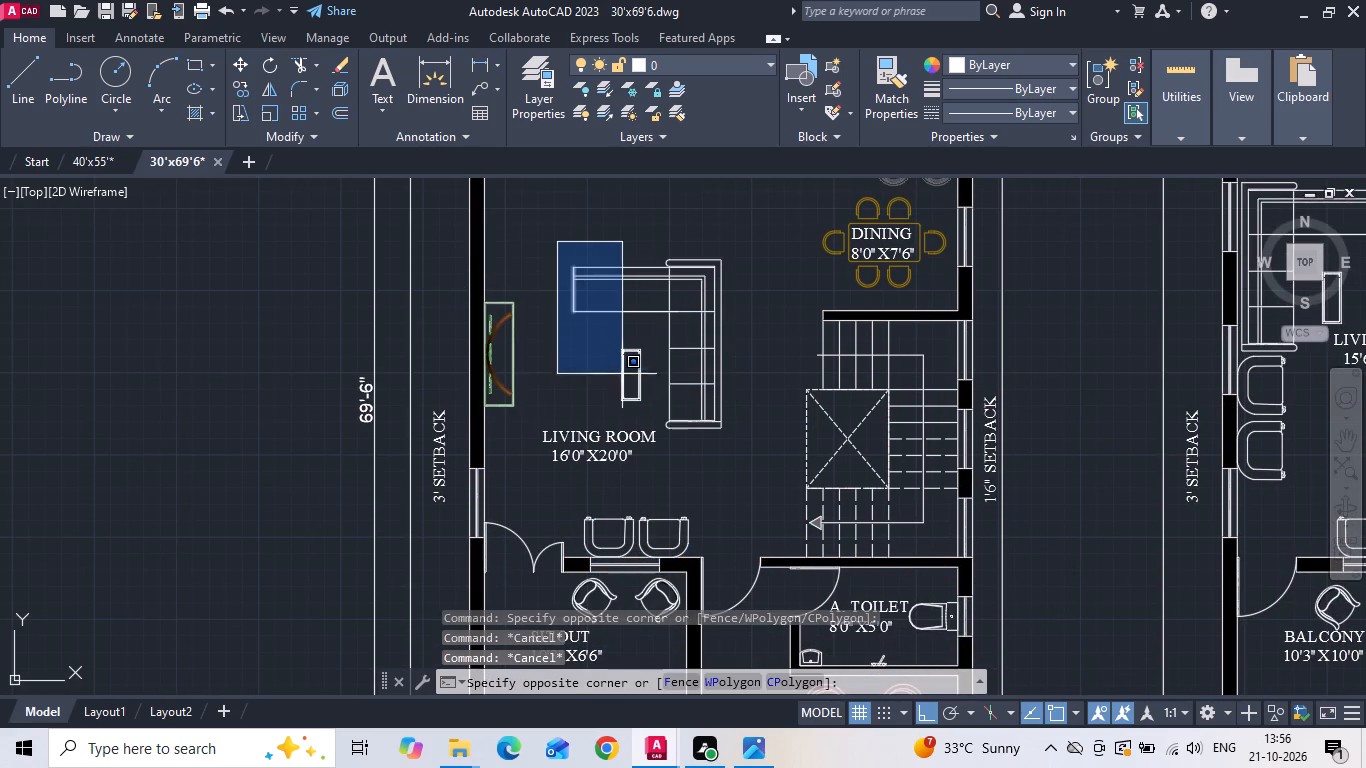
click(755, 436)
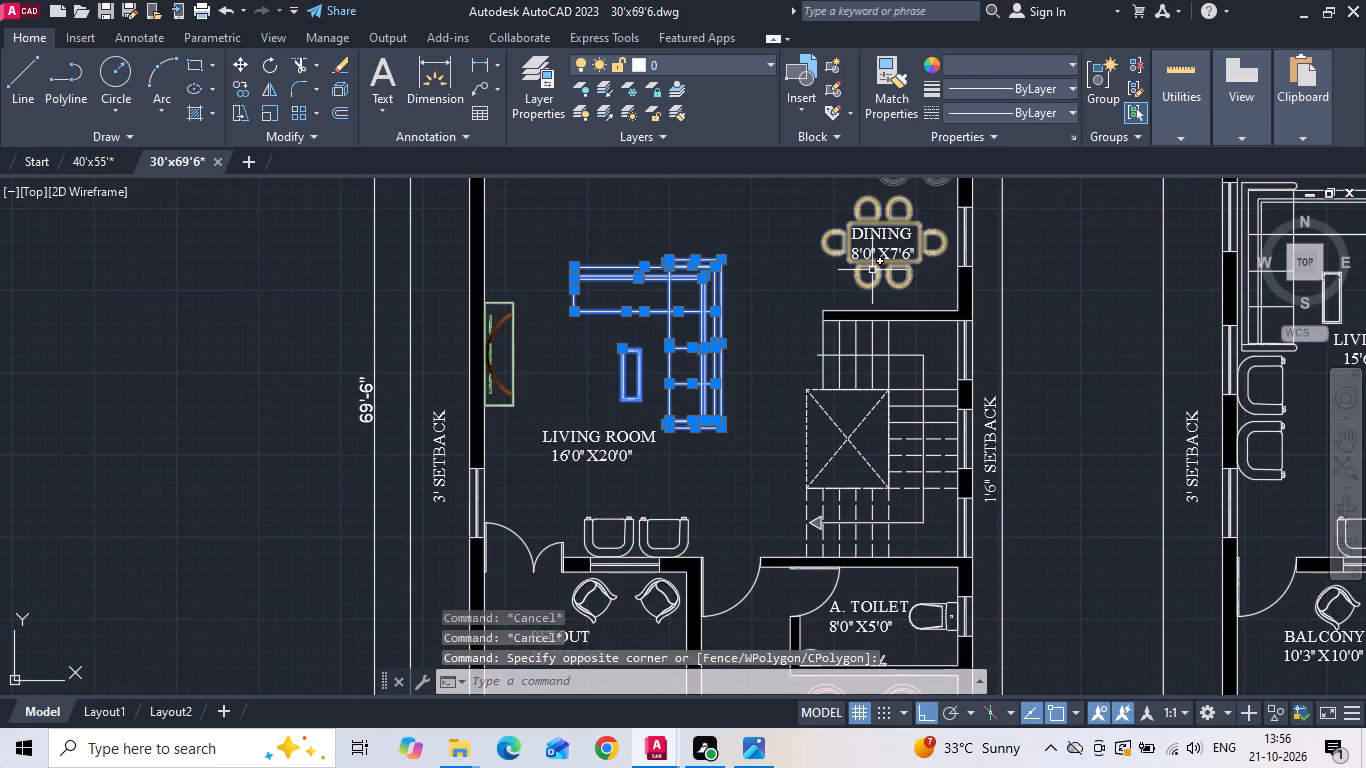
click(872, 269)
click(834, 275)
click(883, 239)
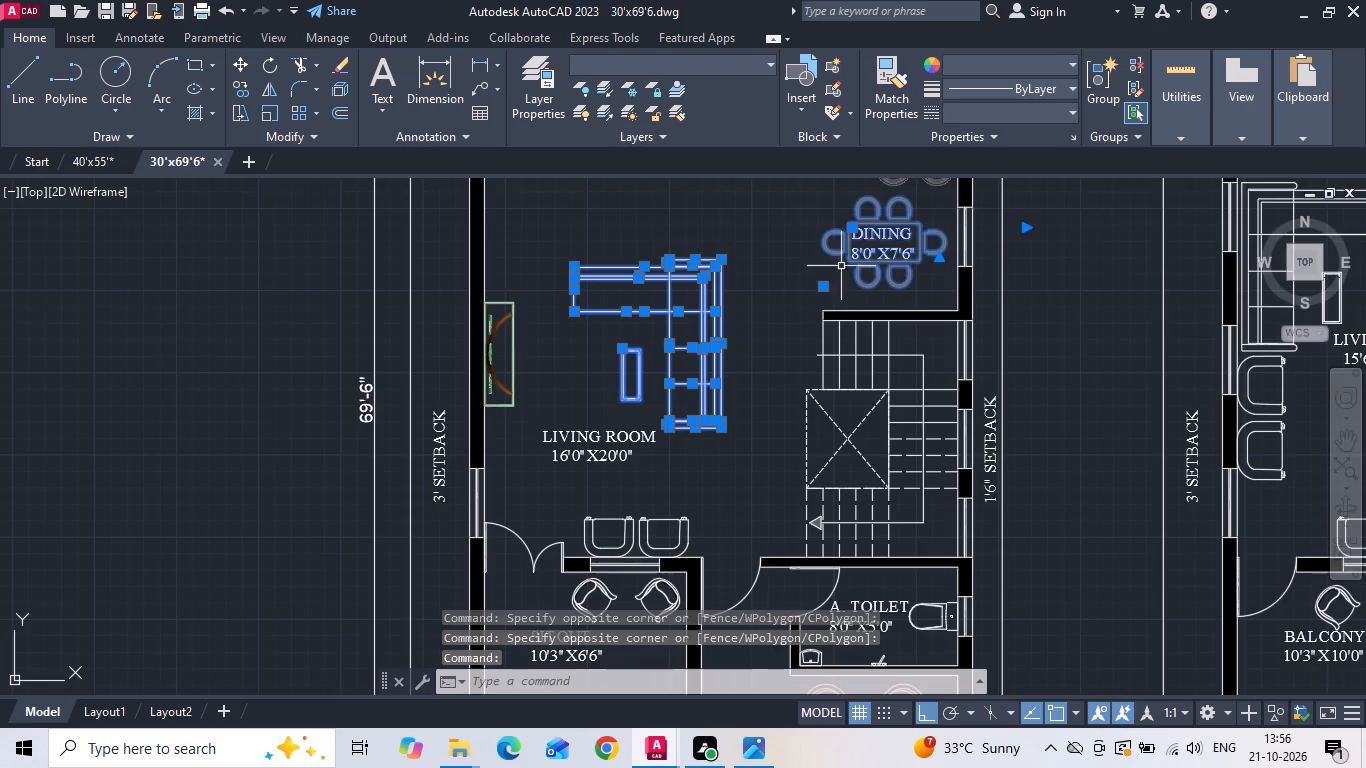
scroll(808, 342, down, 2)
scroll(831, 289, up, 3)
scroll(871, 344, down, 2)
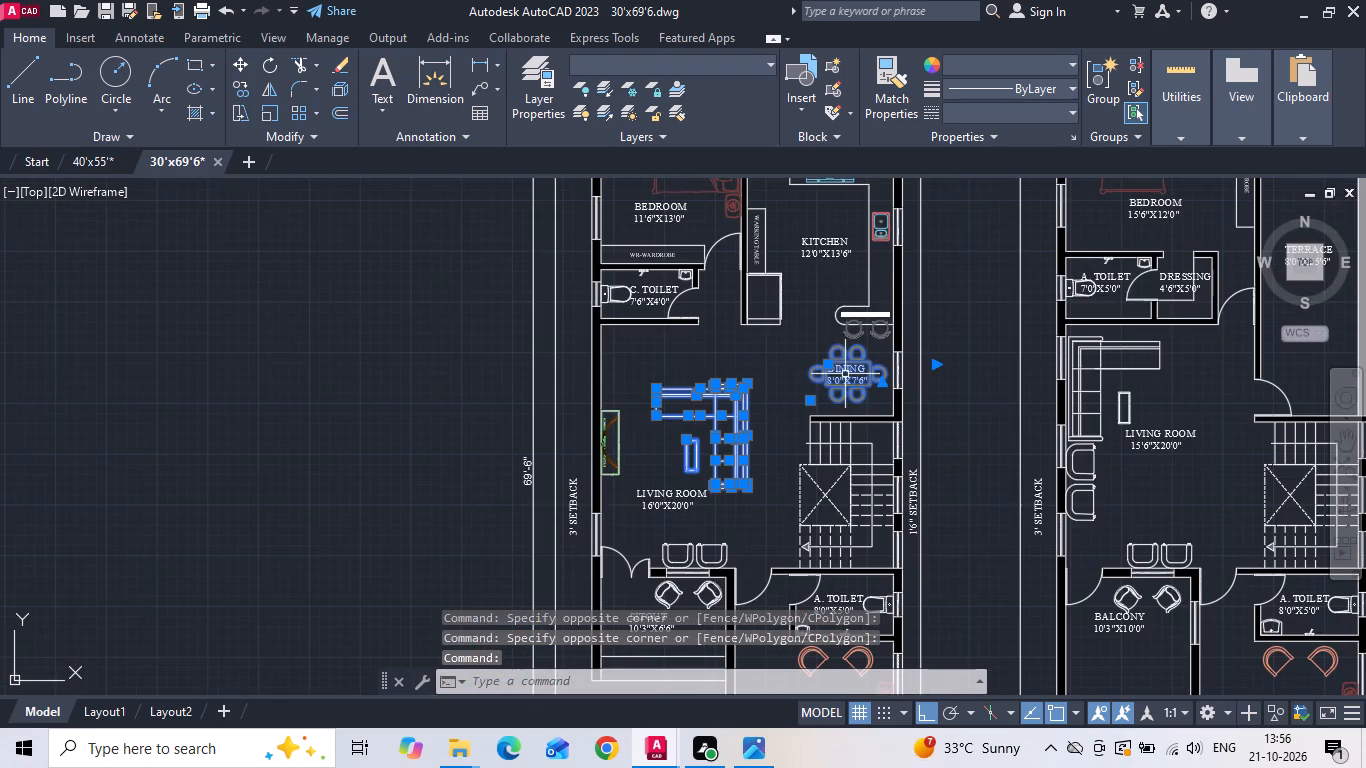
click(878, 225)
middle_drag(824, 320, 807, 399)
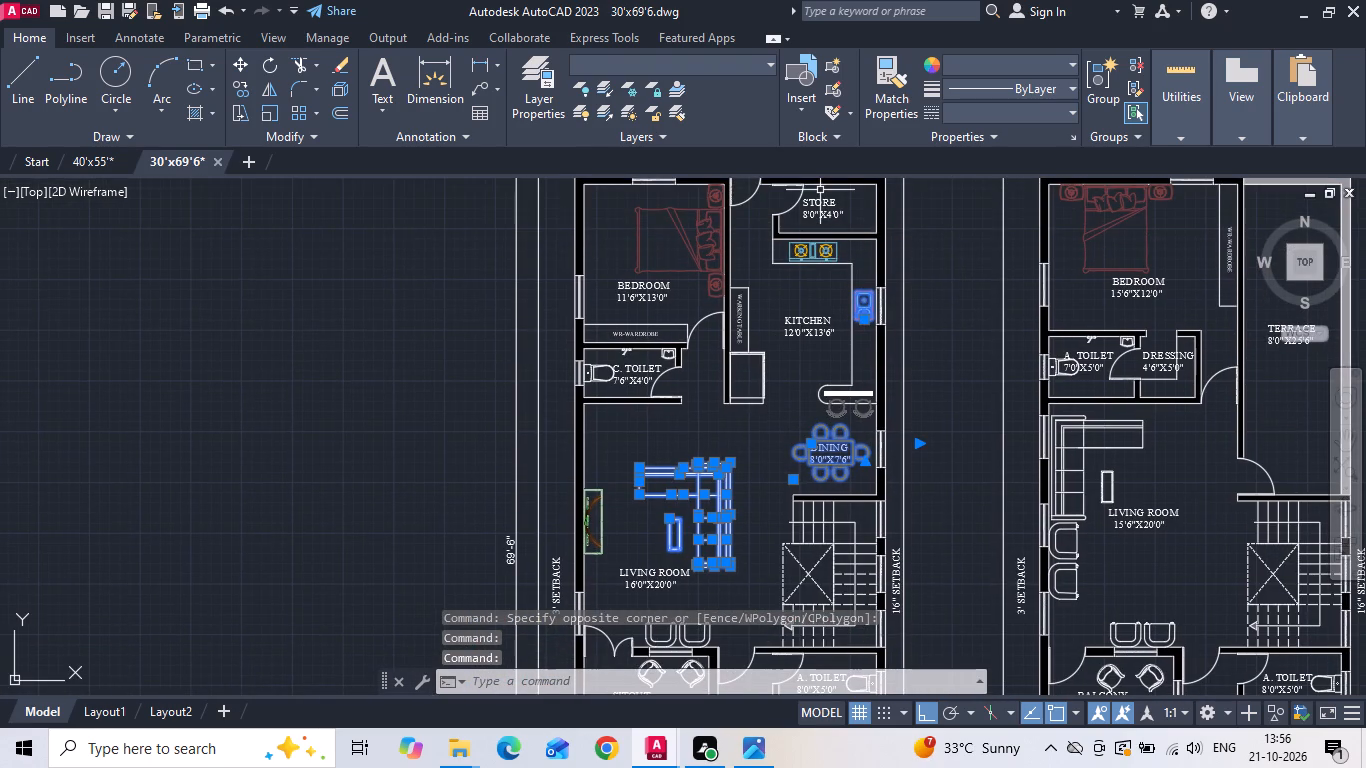
click(821, 202)
scroll(760, 286, up, 1)
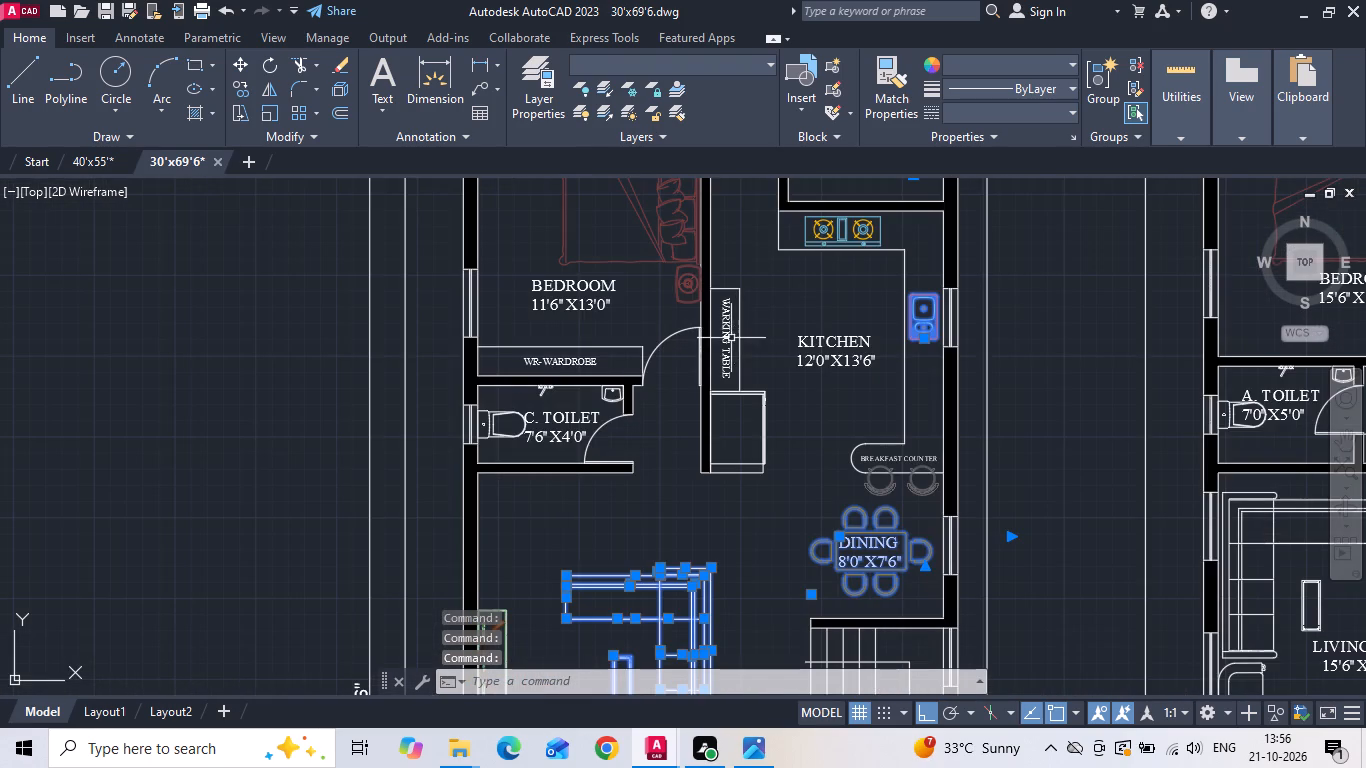
click(731, 340)
key(ctrl+c)
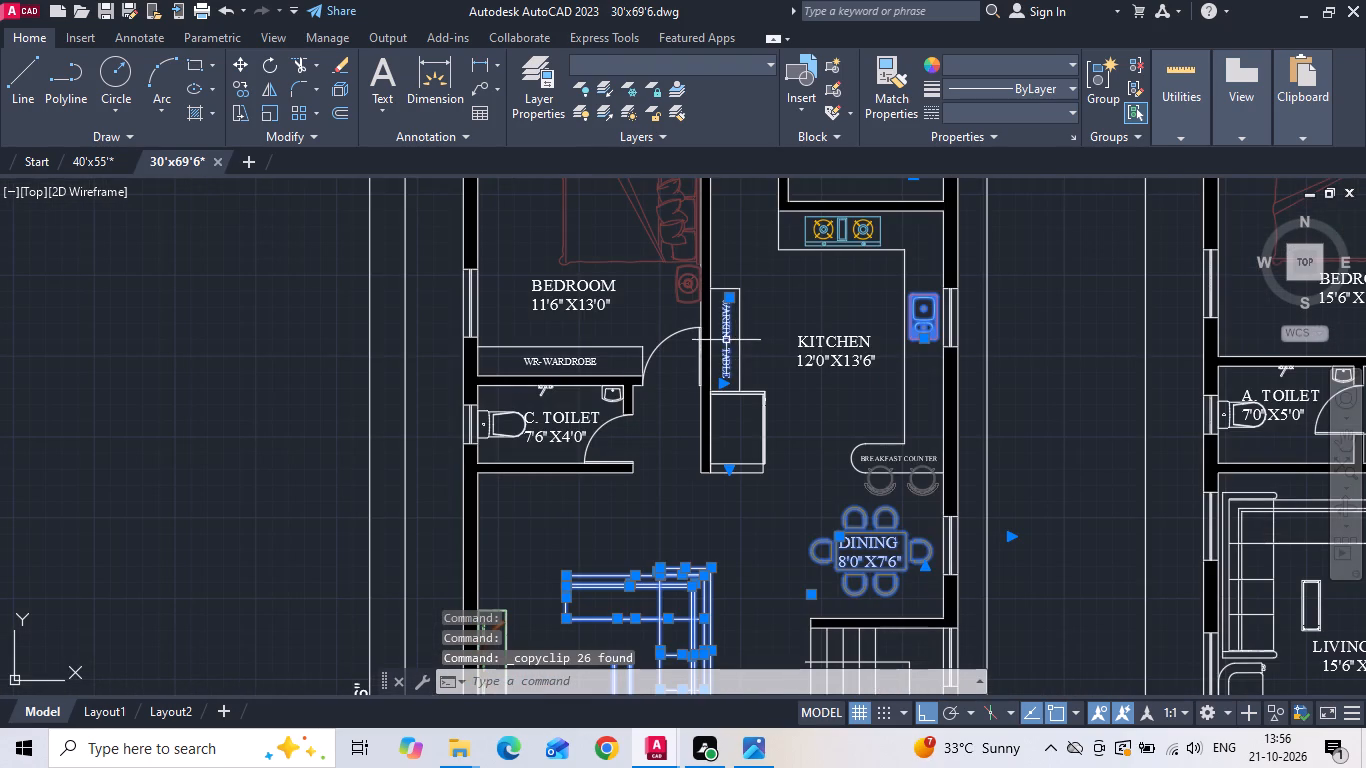
Switch to the 40'x55' drawing and paste the copied furniture in the empty area east of the floor plan.
click(84, 165)
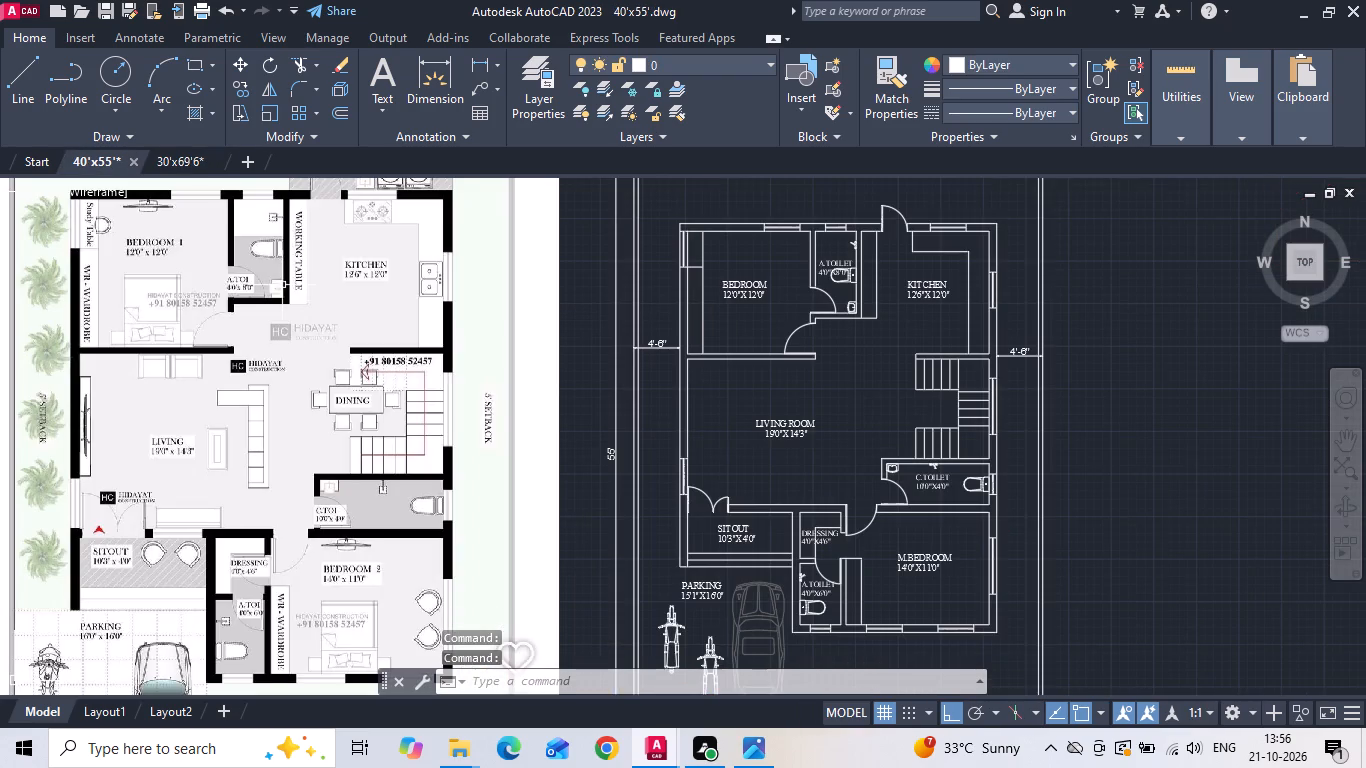
key(ctrl+v)
middle_drag(950, 458, 732, 471)
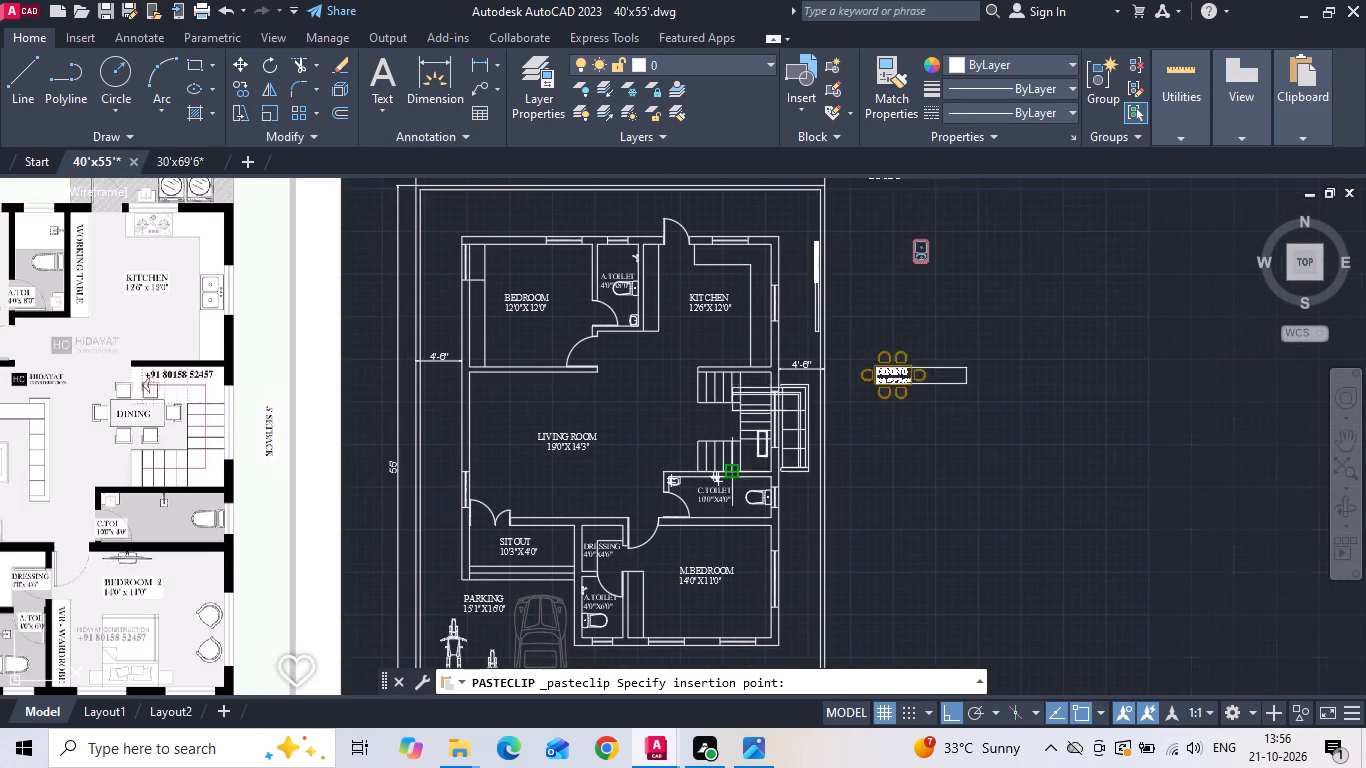
click(904, 445)
Delete the pasted STORE label.
scroll(910, 554, down, 1)
scroll(1029, 289, up, 1)
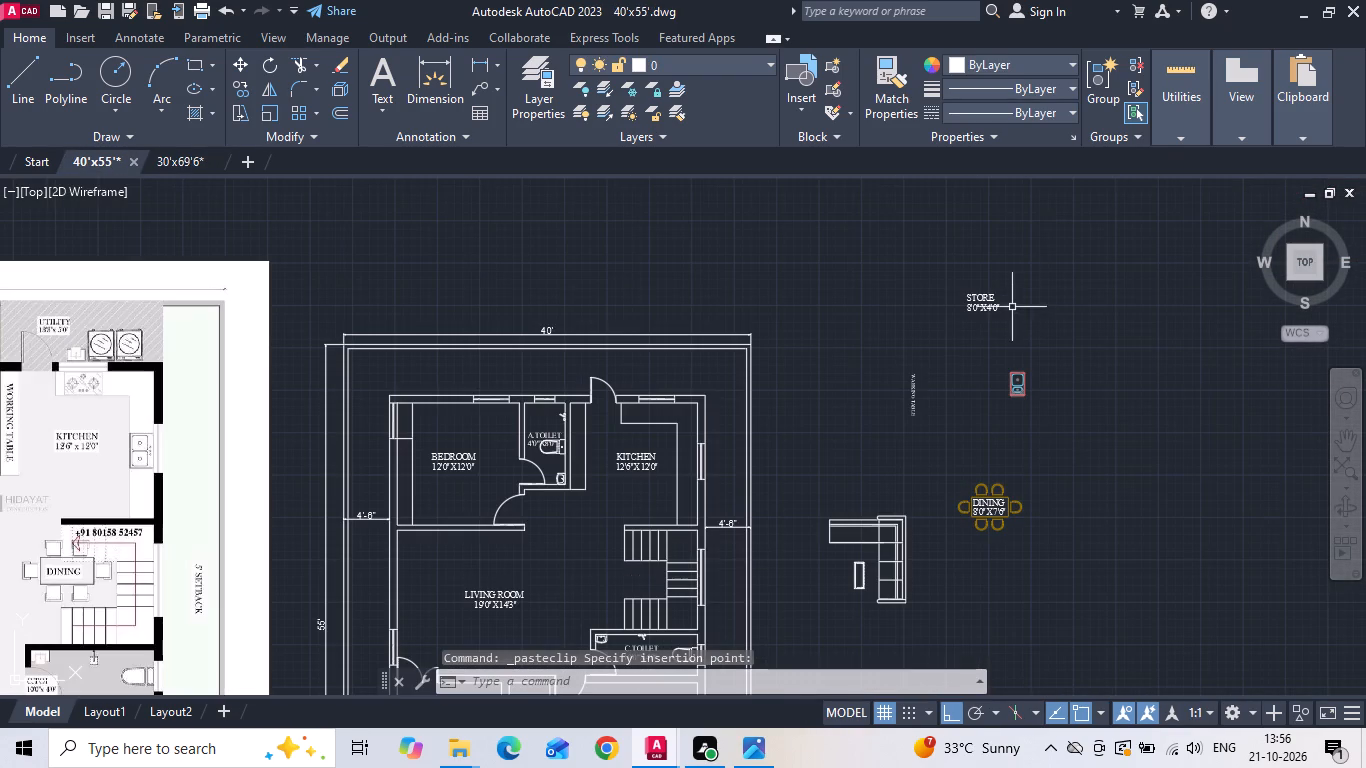
click(996, 306)
key(Delete)
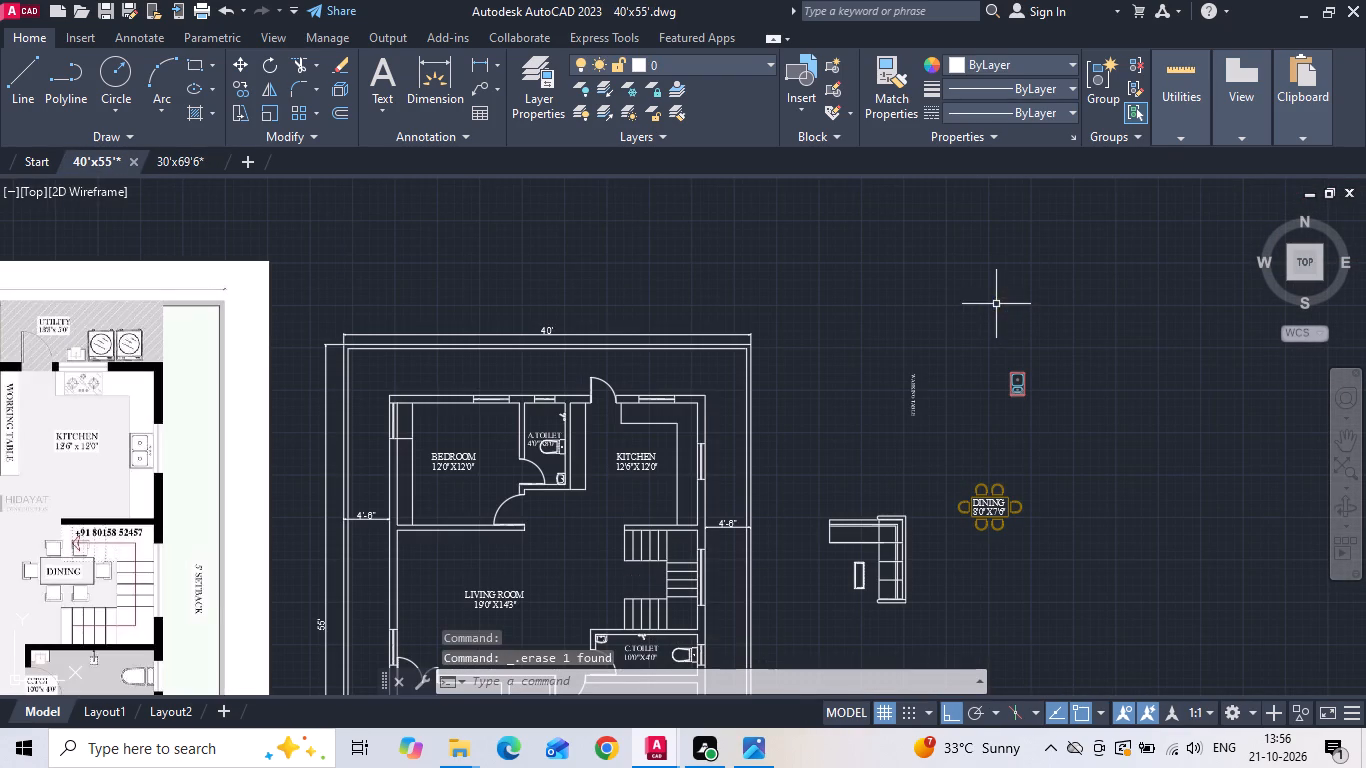
Move the pasted sink by its east edge onto the inner face of the kitchen's east wall, beside the window.
drag(988, 337, 1012, 392)
click(1034, 416)
right_click(1034, 416)
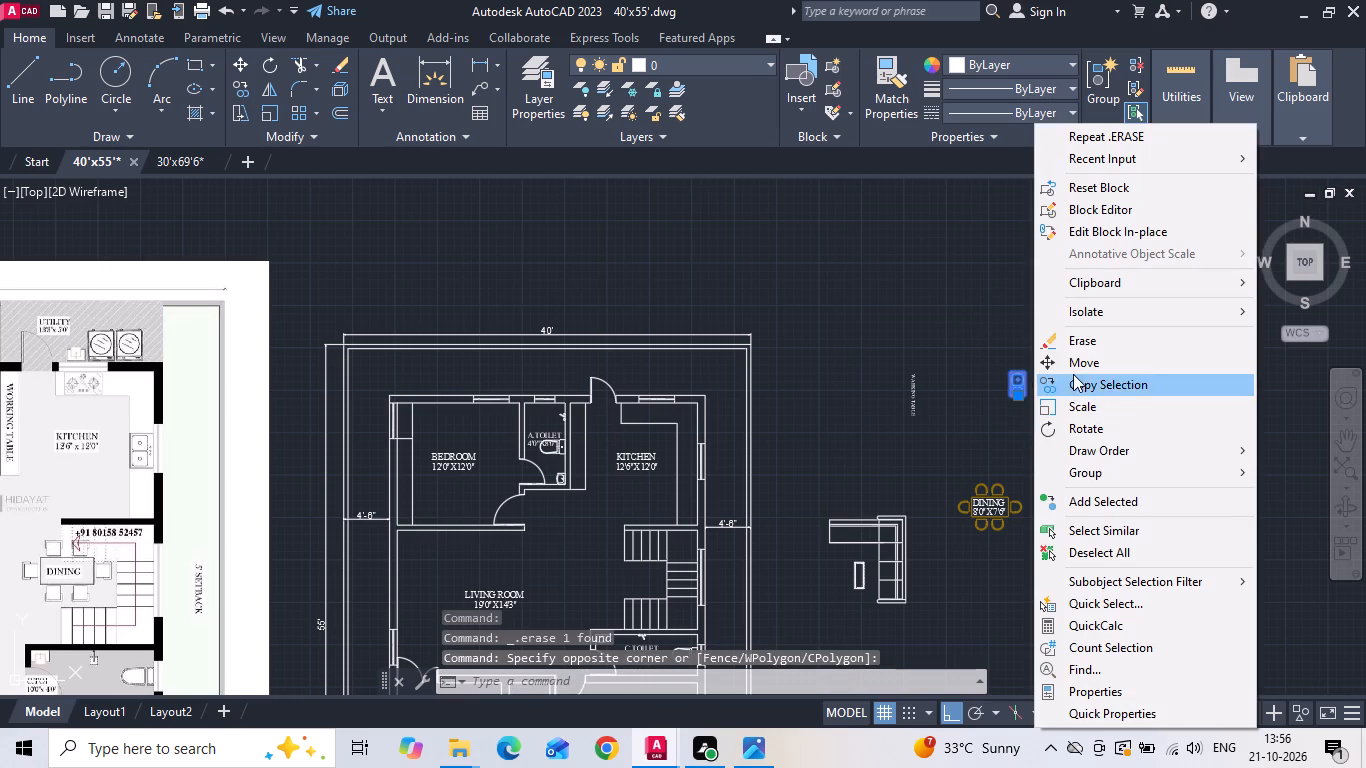
click(1075, 361)
scroll(1075, 361, up, 4)
scroll(834, 476, up, 2)
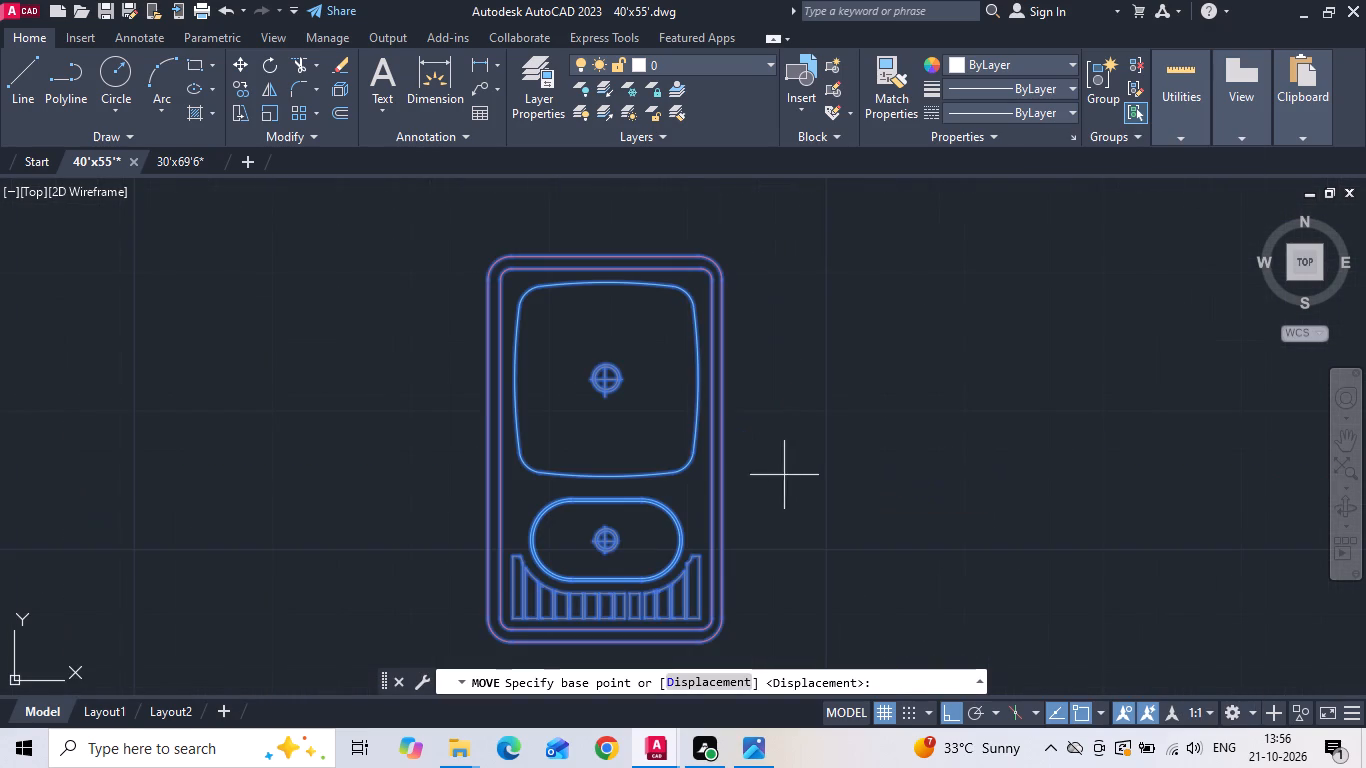
click(726, 443)
scroll(813, 388, down, 6)
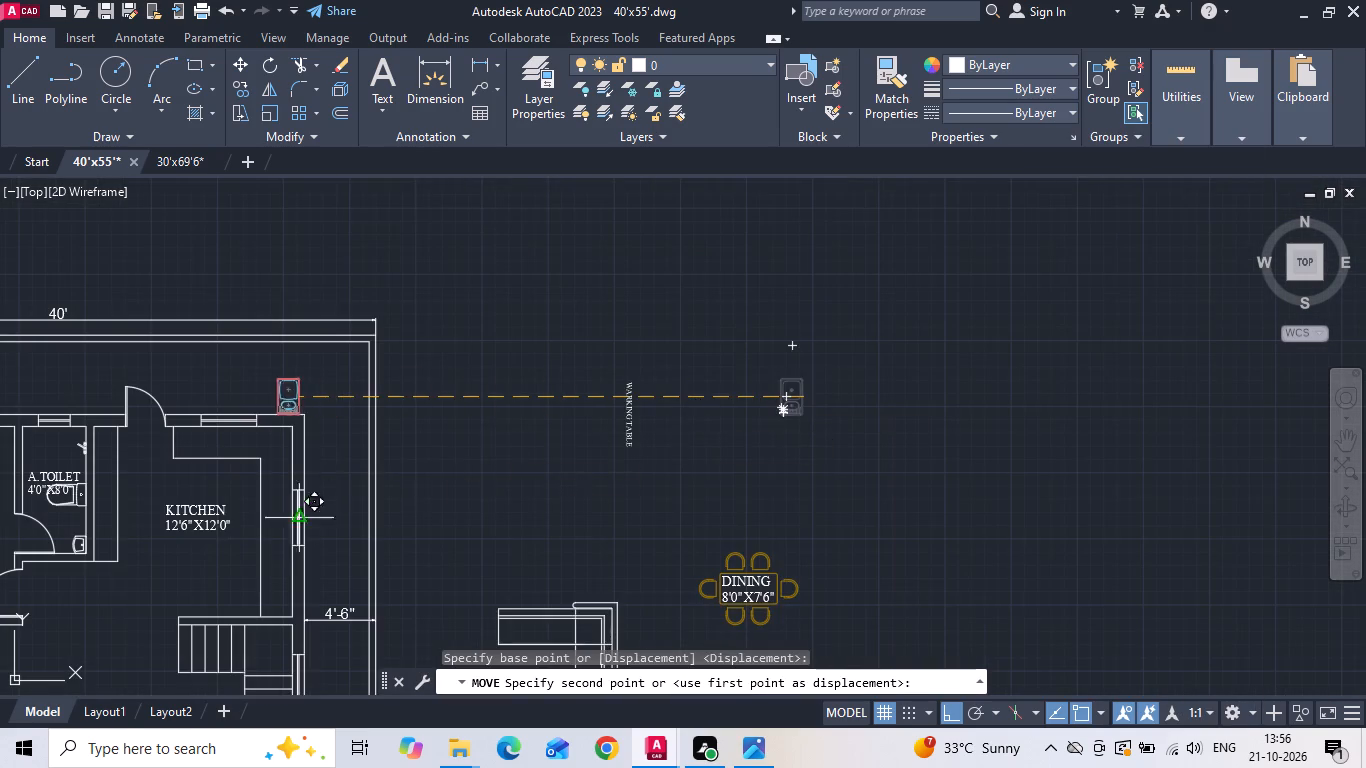
scroll(261, 596, up, 2)
click(337, 410)
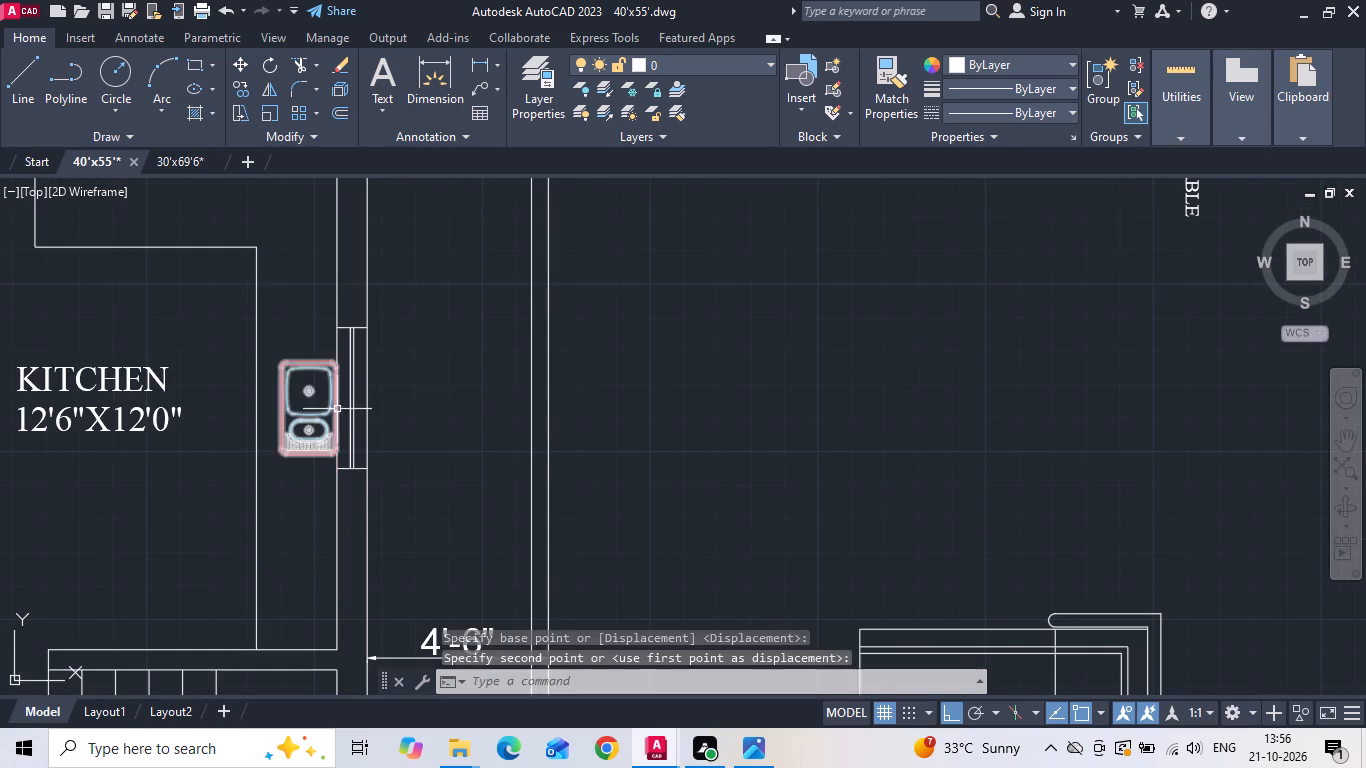
middle_drag(337, 400, 493, 307)
key(Escape)
click(454, 342)
key(Escape)
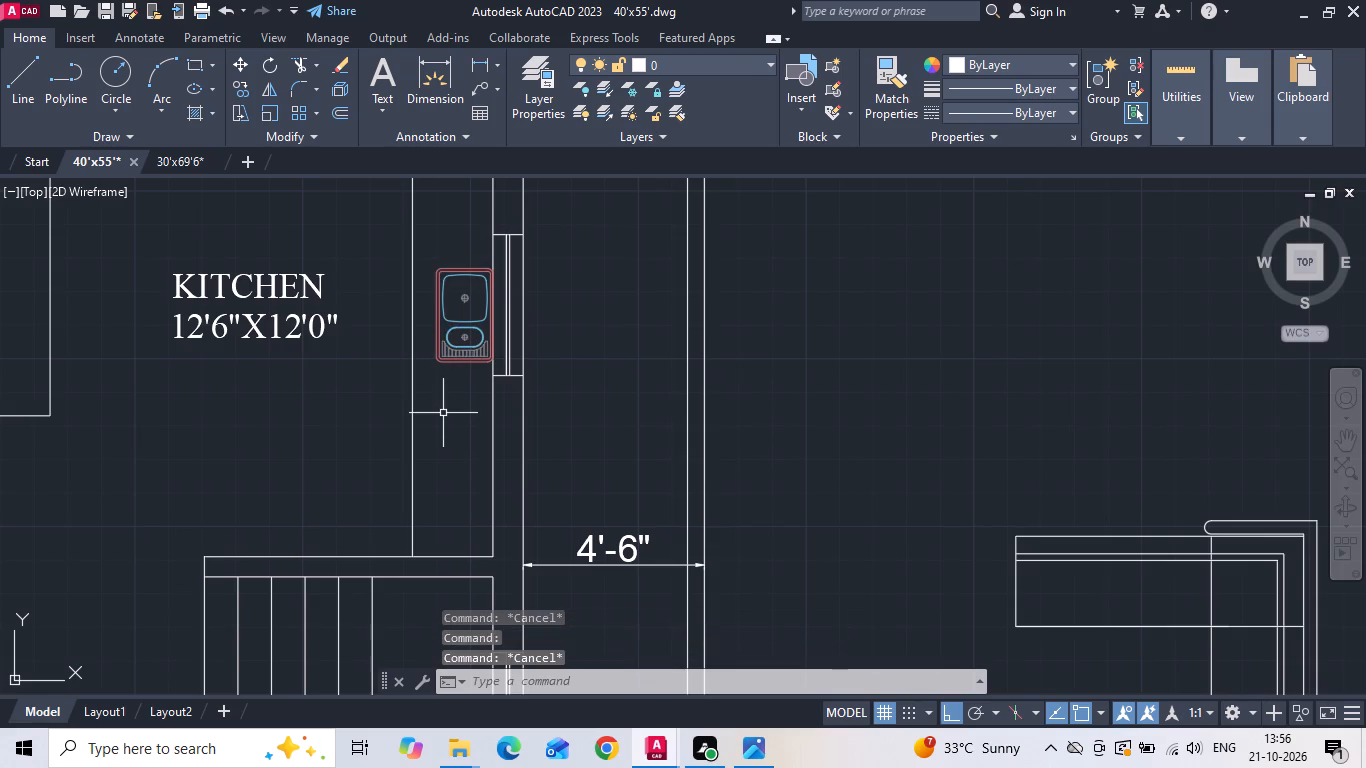
Draw a horizontal line across the kitchen counter north of the sink, from the counter's inner edge to the wall face.
key(k)
key(Escape)
text(L)
key(space)
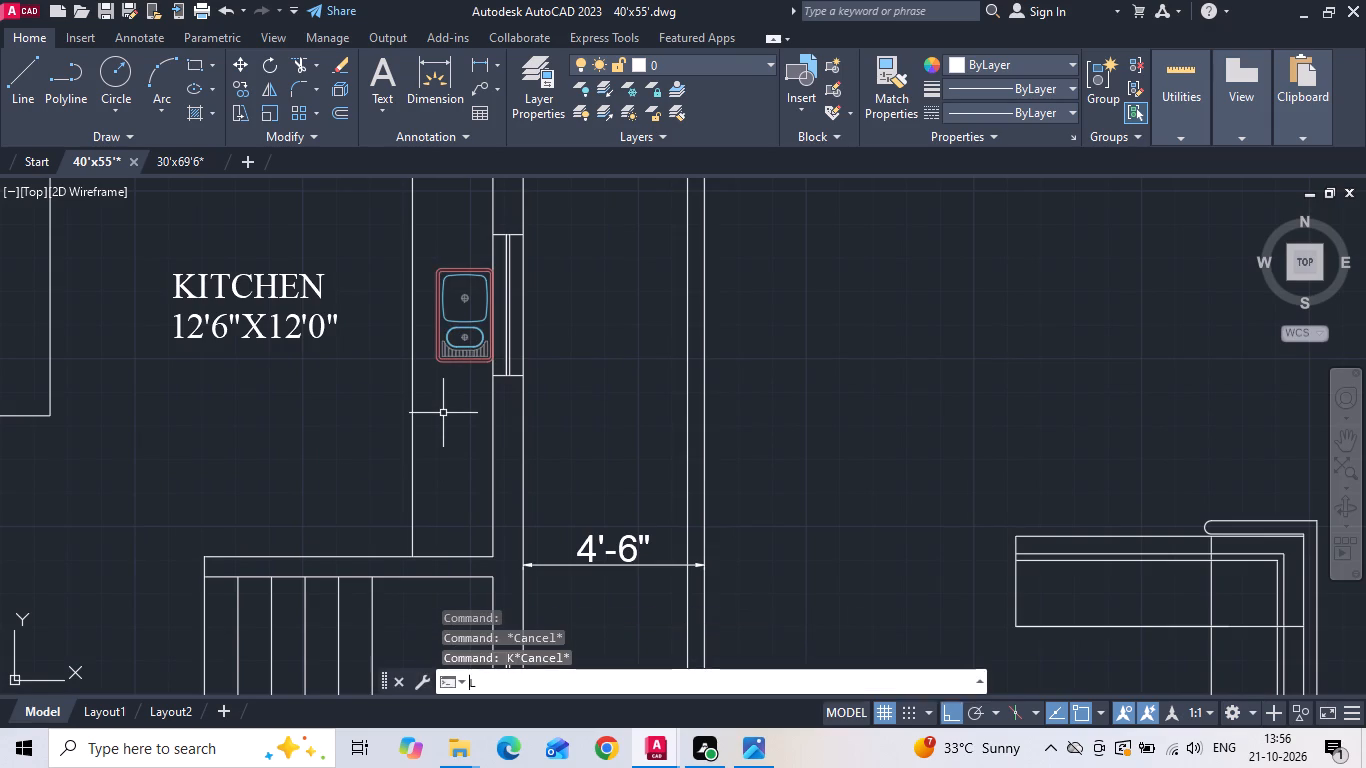
scroll(454, 563, down, 1)
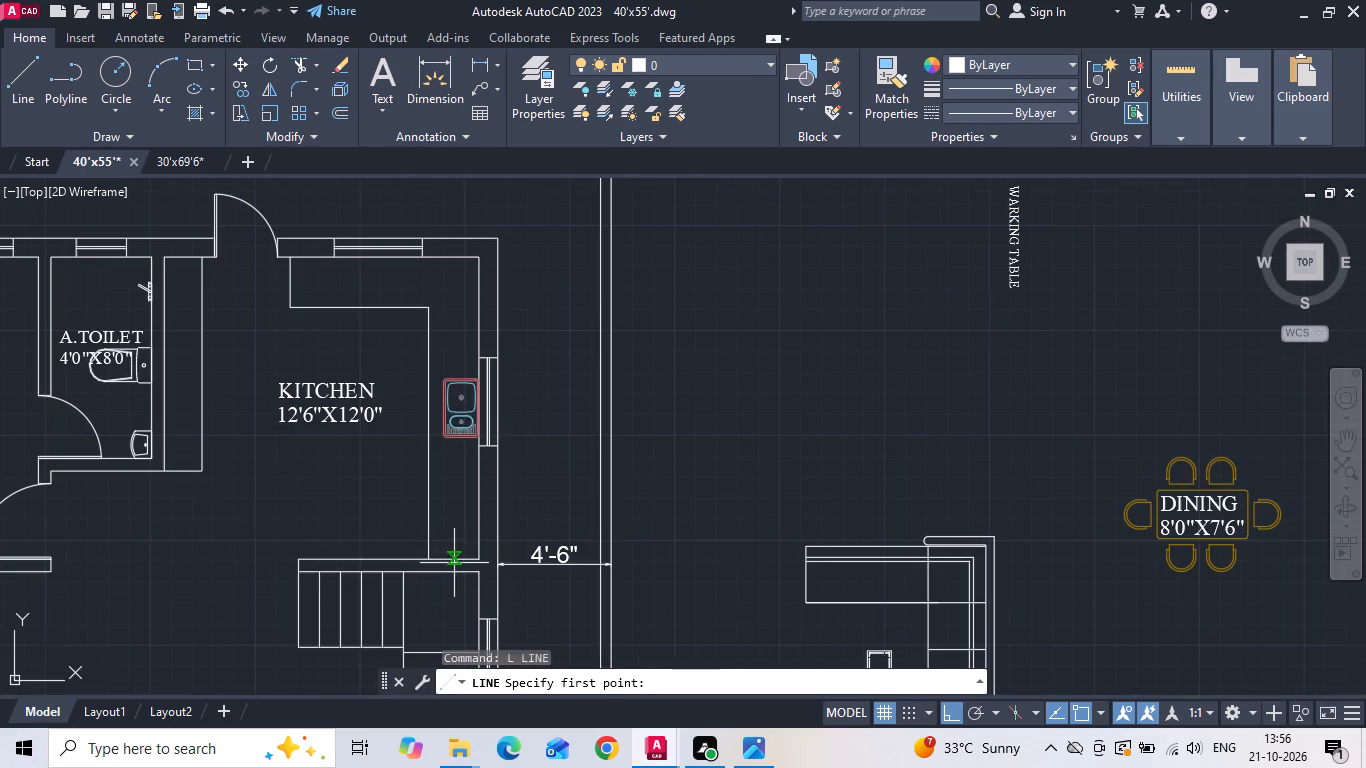
drag(434, 323, 445, 329)
scroll(519, 333, up, 1)
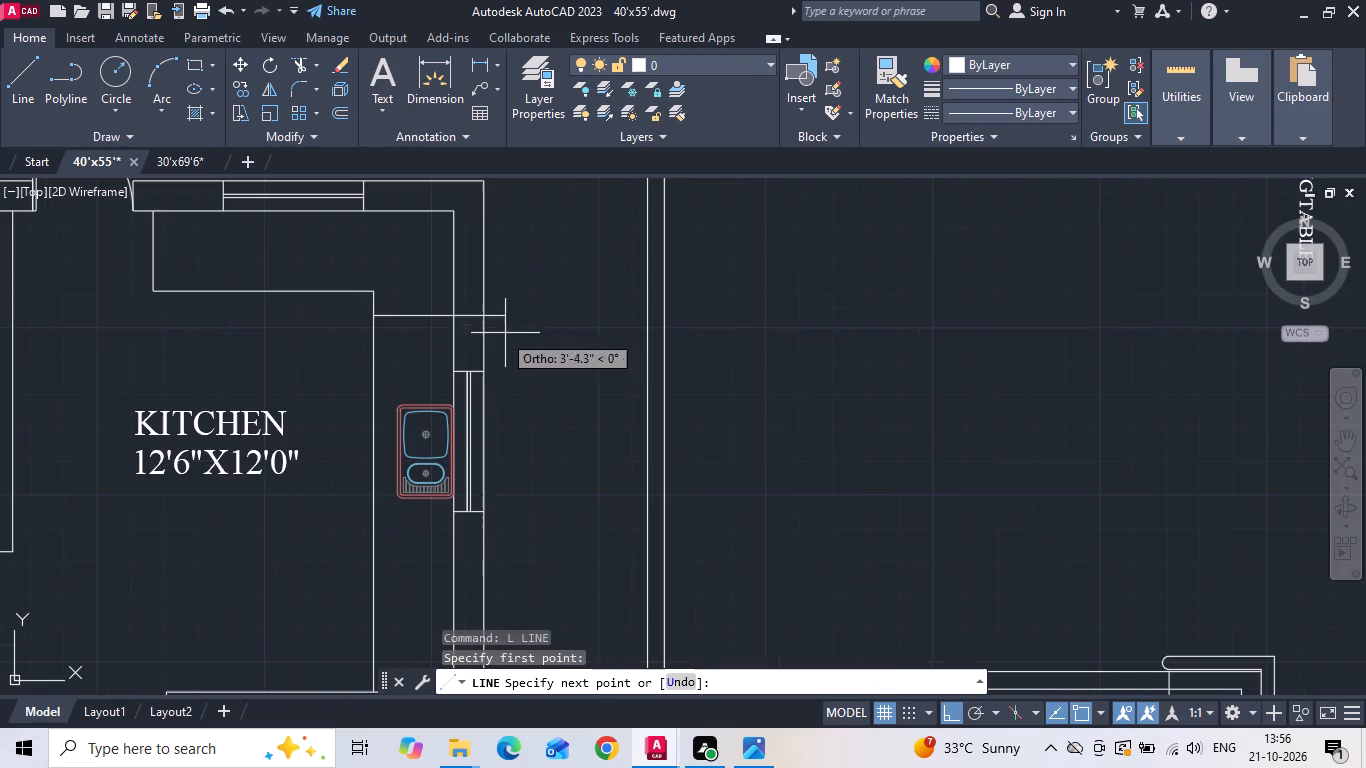
click(457, 315)
key(Escape)
Draw a vertical line from the midpoint of that counter line southward past the sink.
key(l)
key(space)
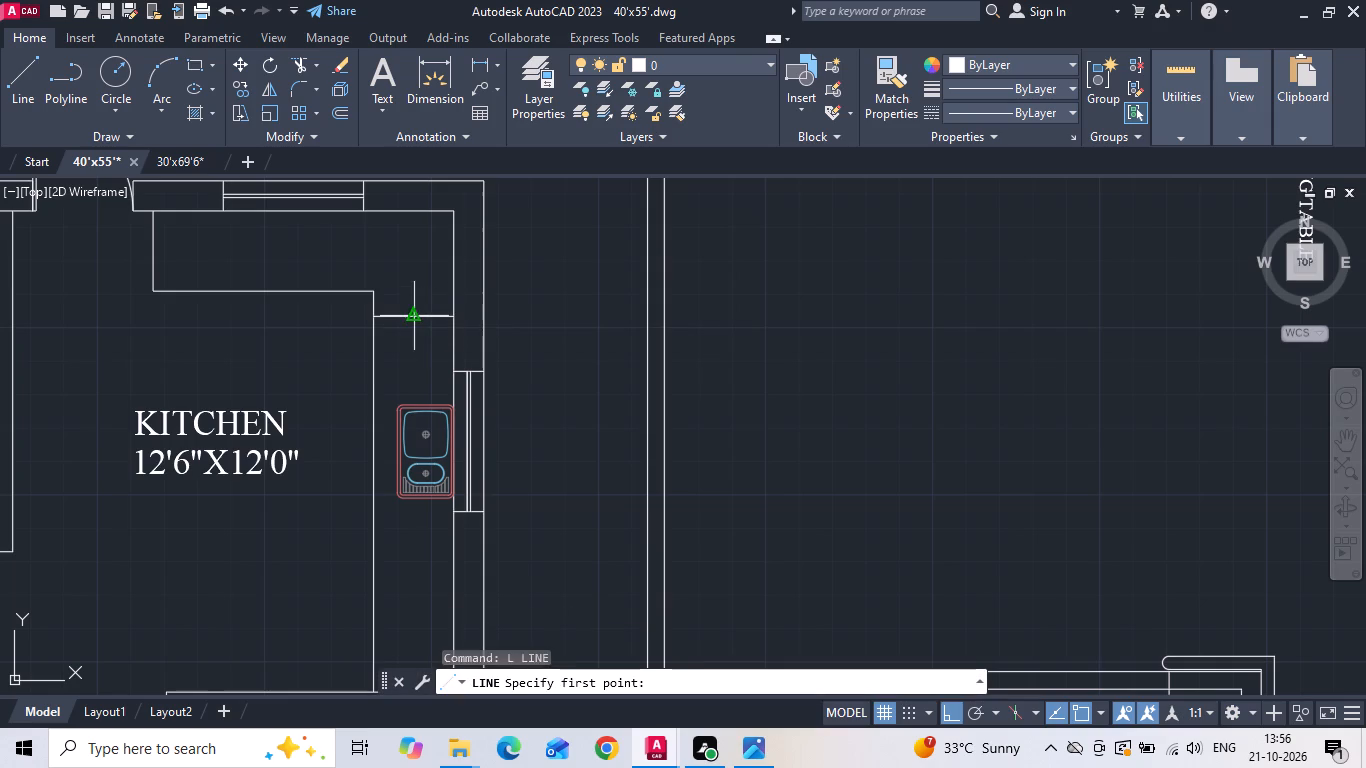
click(419, 318)
click(400, 575)
key(Escape)
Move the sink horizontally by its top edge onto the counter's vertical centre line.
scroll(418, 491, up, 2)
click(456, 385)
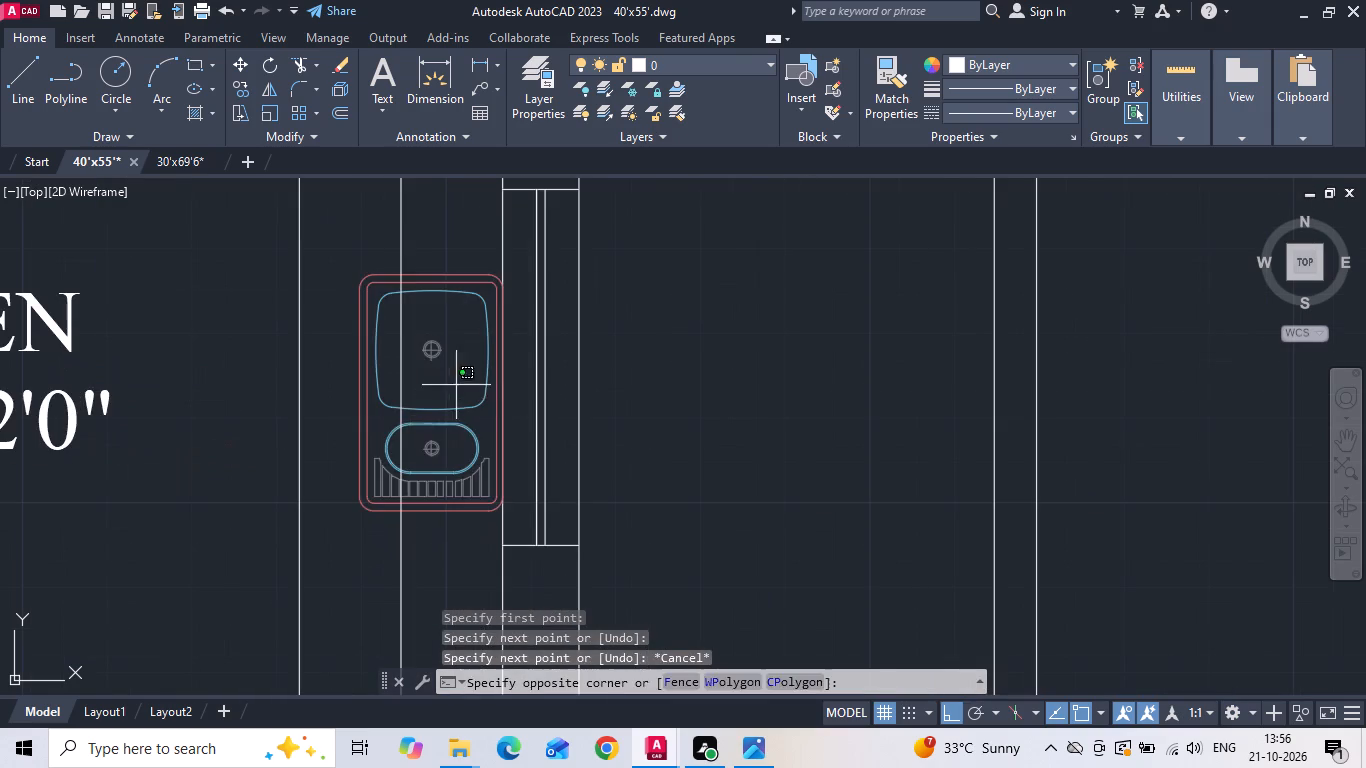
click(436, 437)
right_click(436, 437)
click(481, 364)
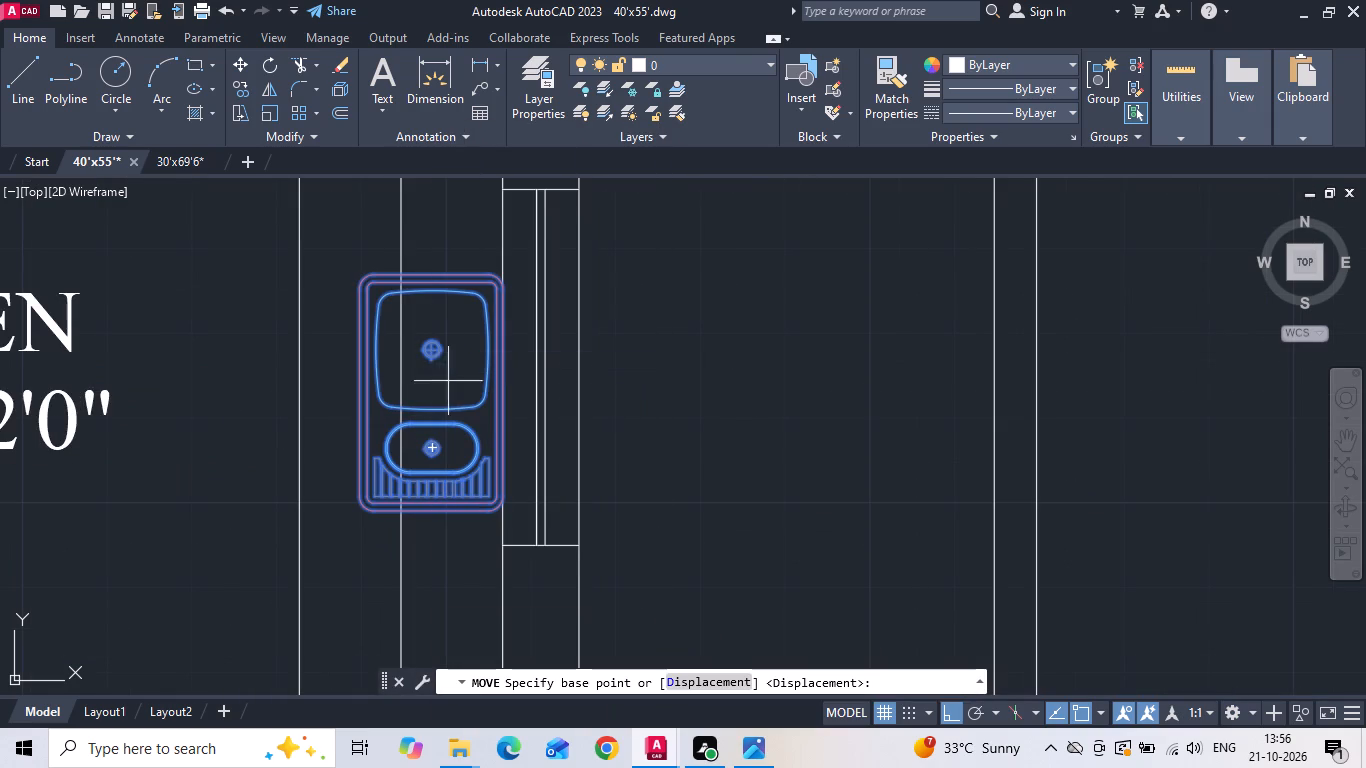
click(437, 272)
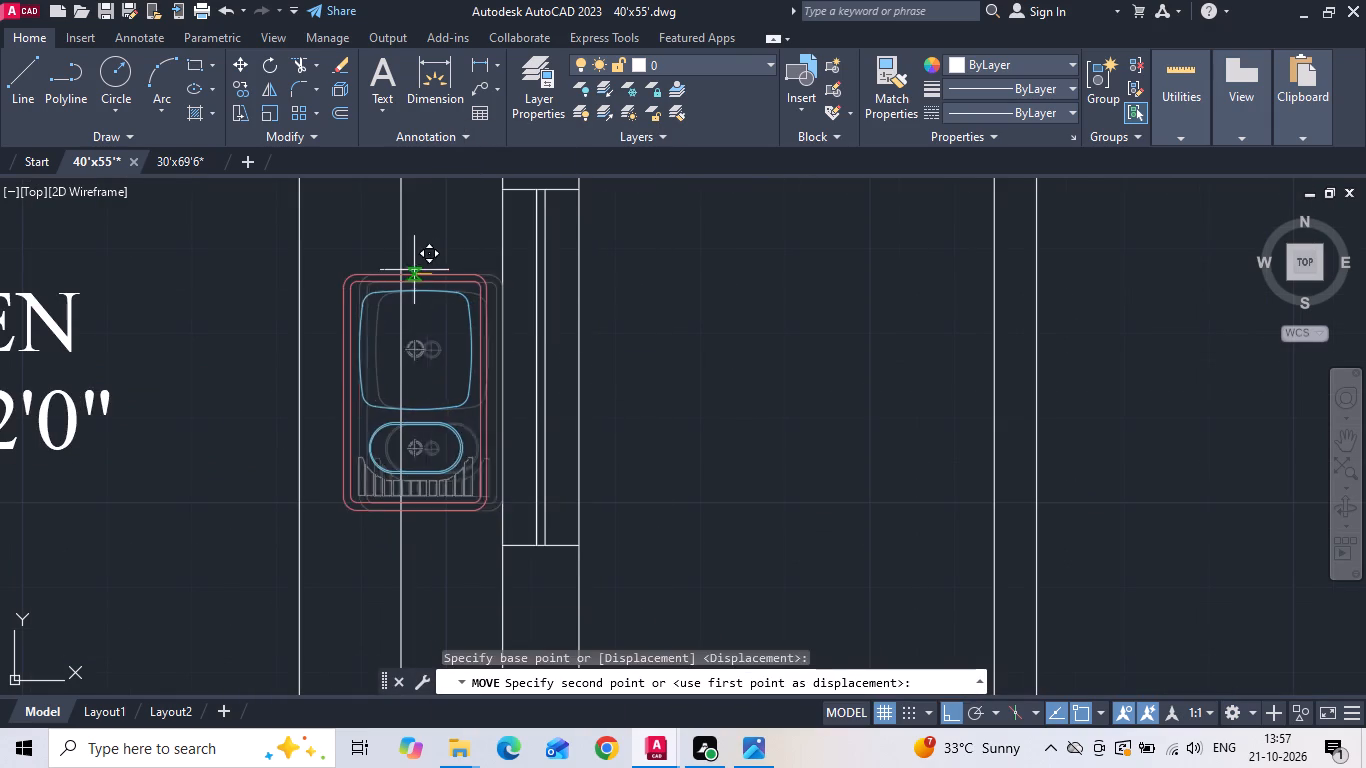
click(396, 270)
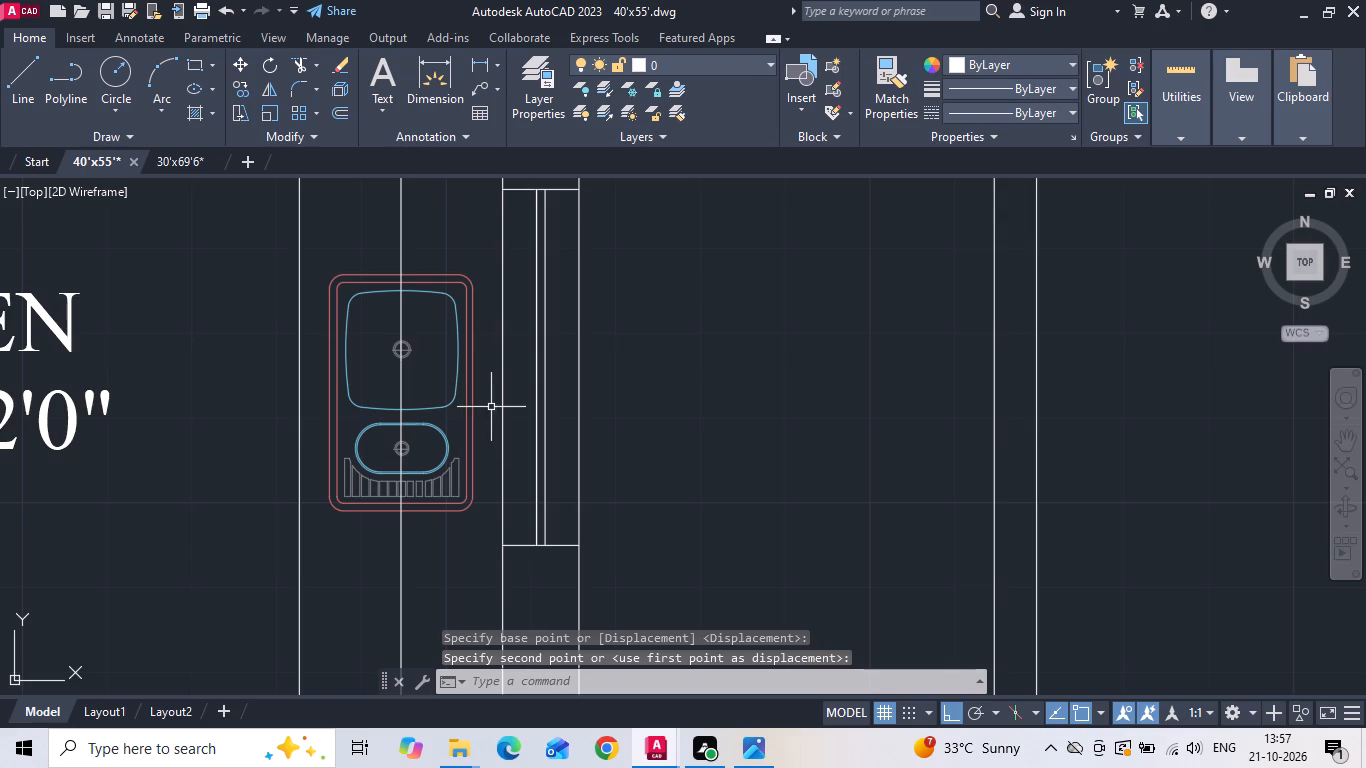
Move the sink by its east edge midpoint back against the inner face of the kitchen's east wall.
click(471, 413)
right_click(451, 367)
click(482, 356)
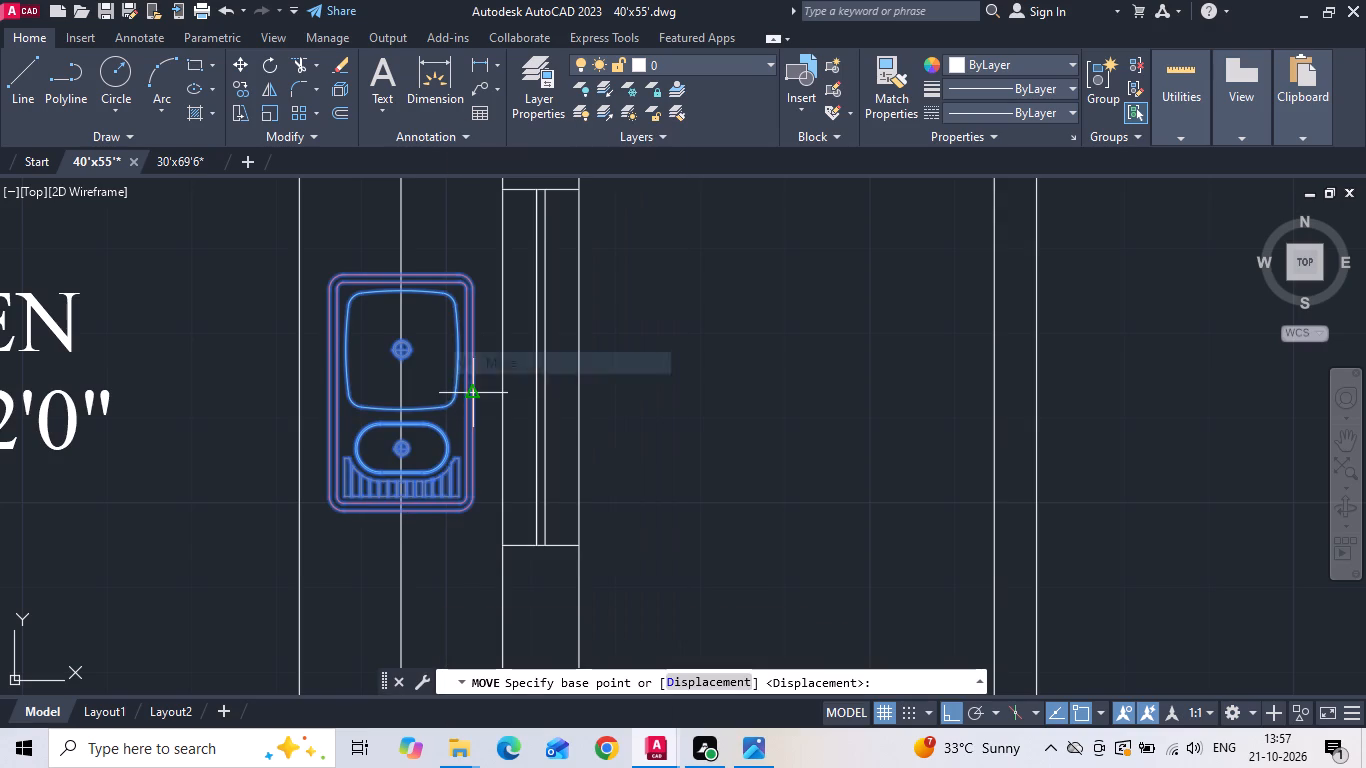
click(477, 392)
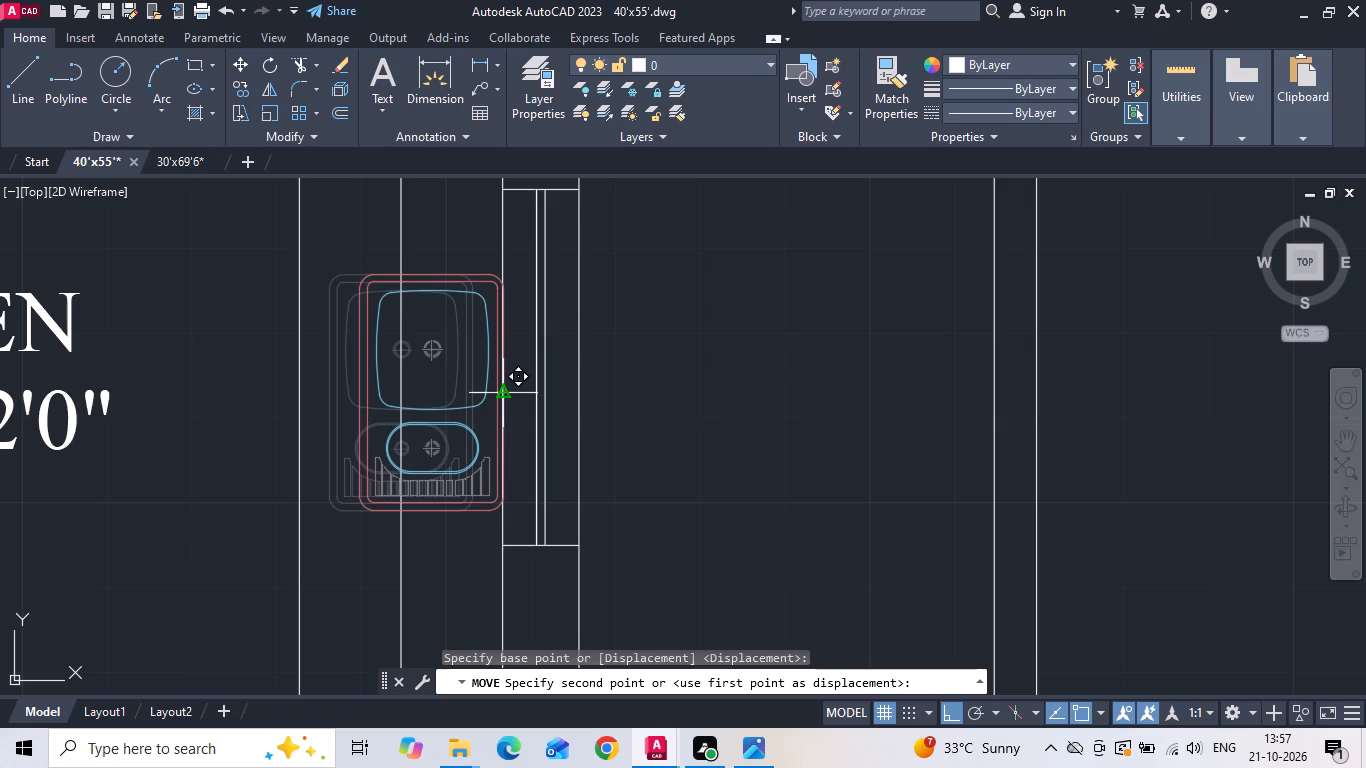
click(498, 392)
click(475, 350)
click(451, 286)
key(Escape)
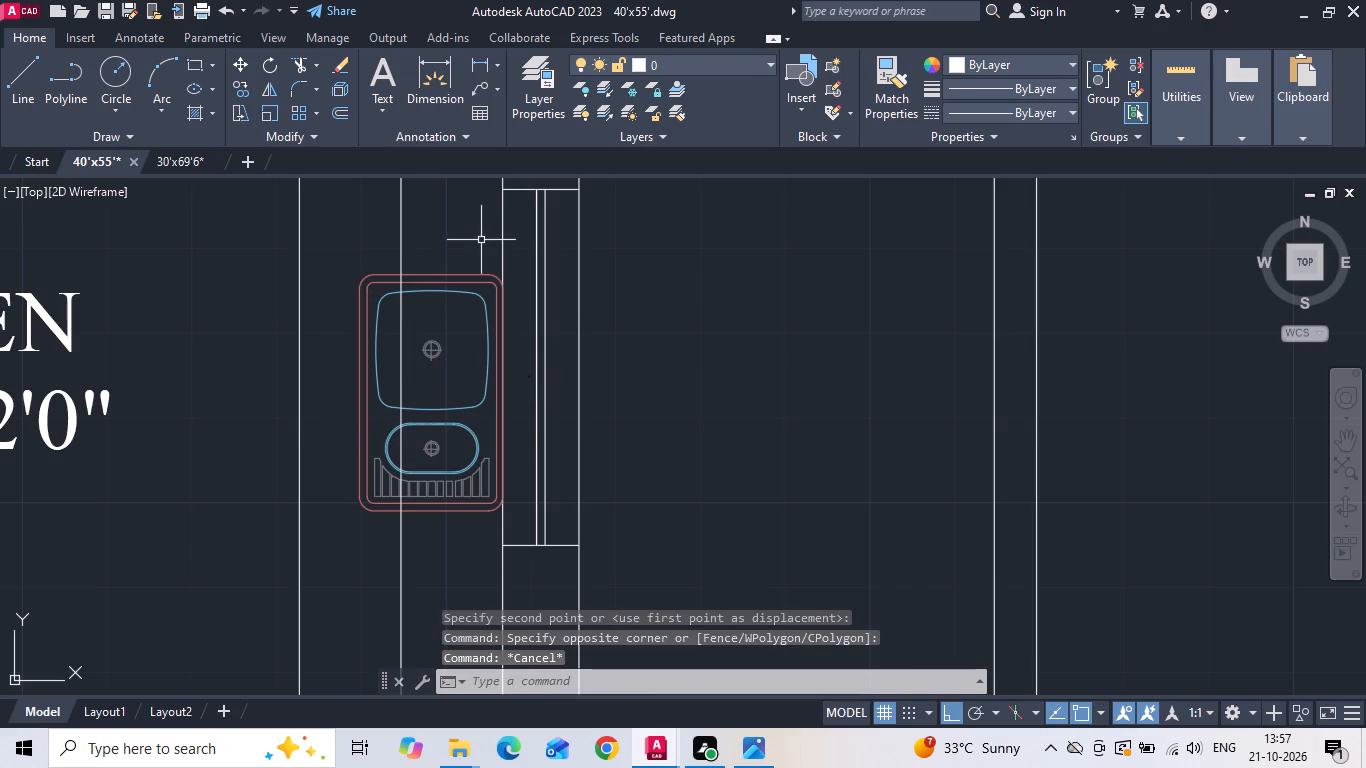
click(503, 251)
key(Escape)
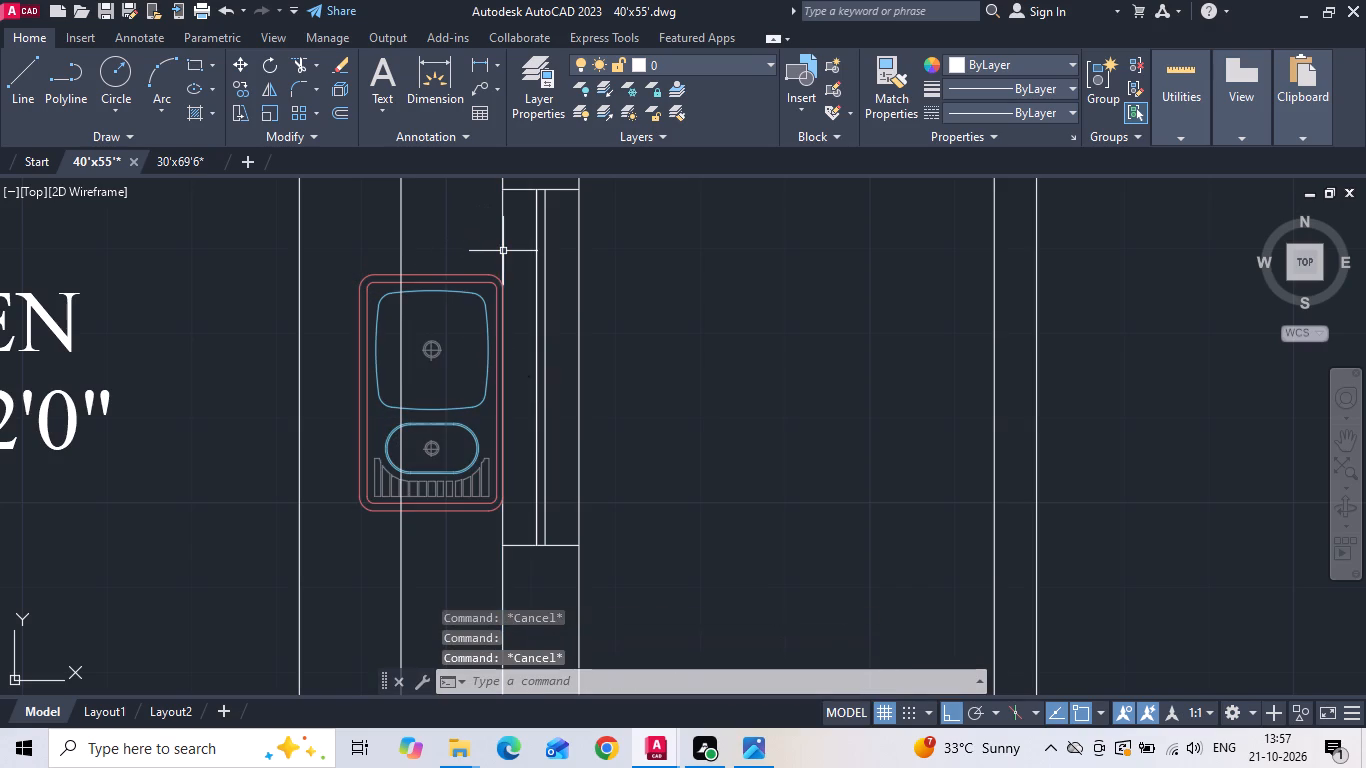
Draw a horizontal guide line about 2'-3" long from the sink's east edge midpoint outward across the kitchen window.
scroll(627, 406, down, 2)
text(L)
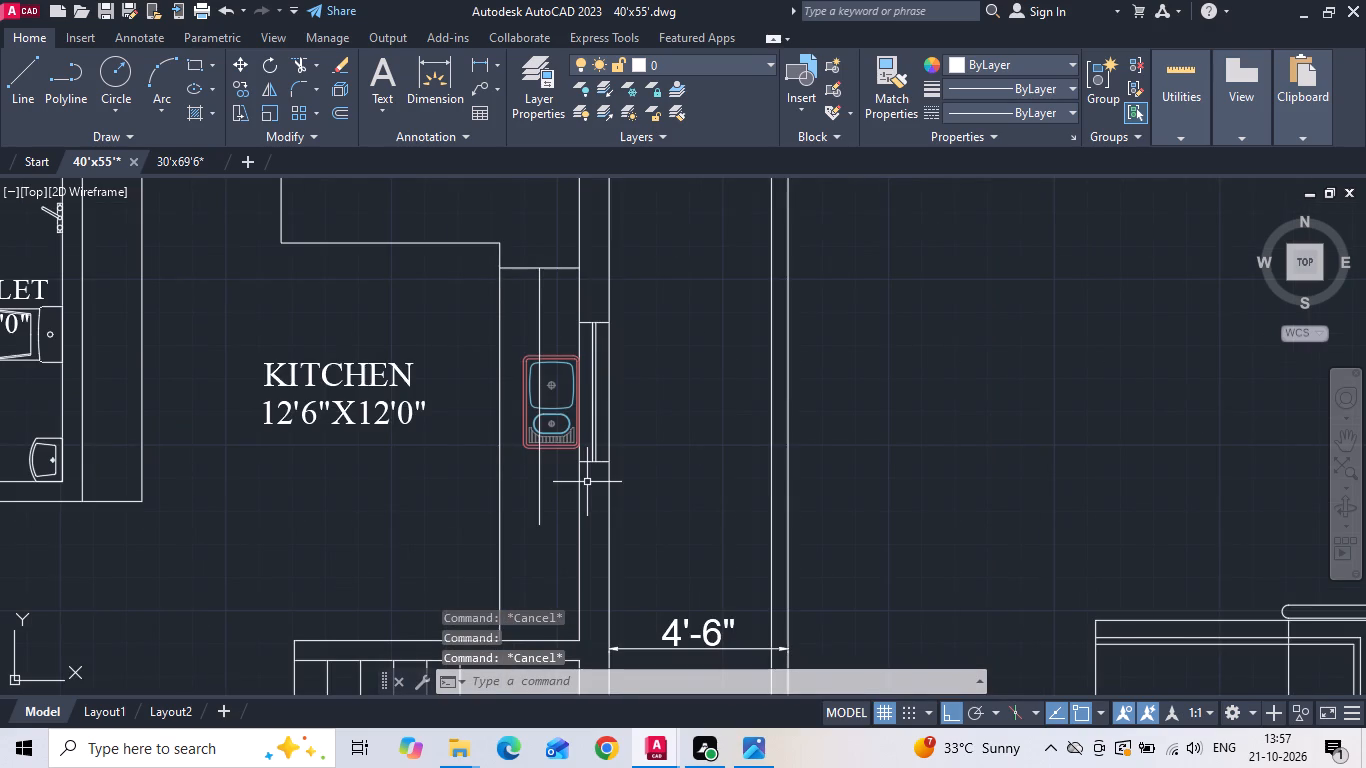
key(space)
scroll(585, 482, up, 1)
drag(575, 351, 611, 358)
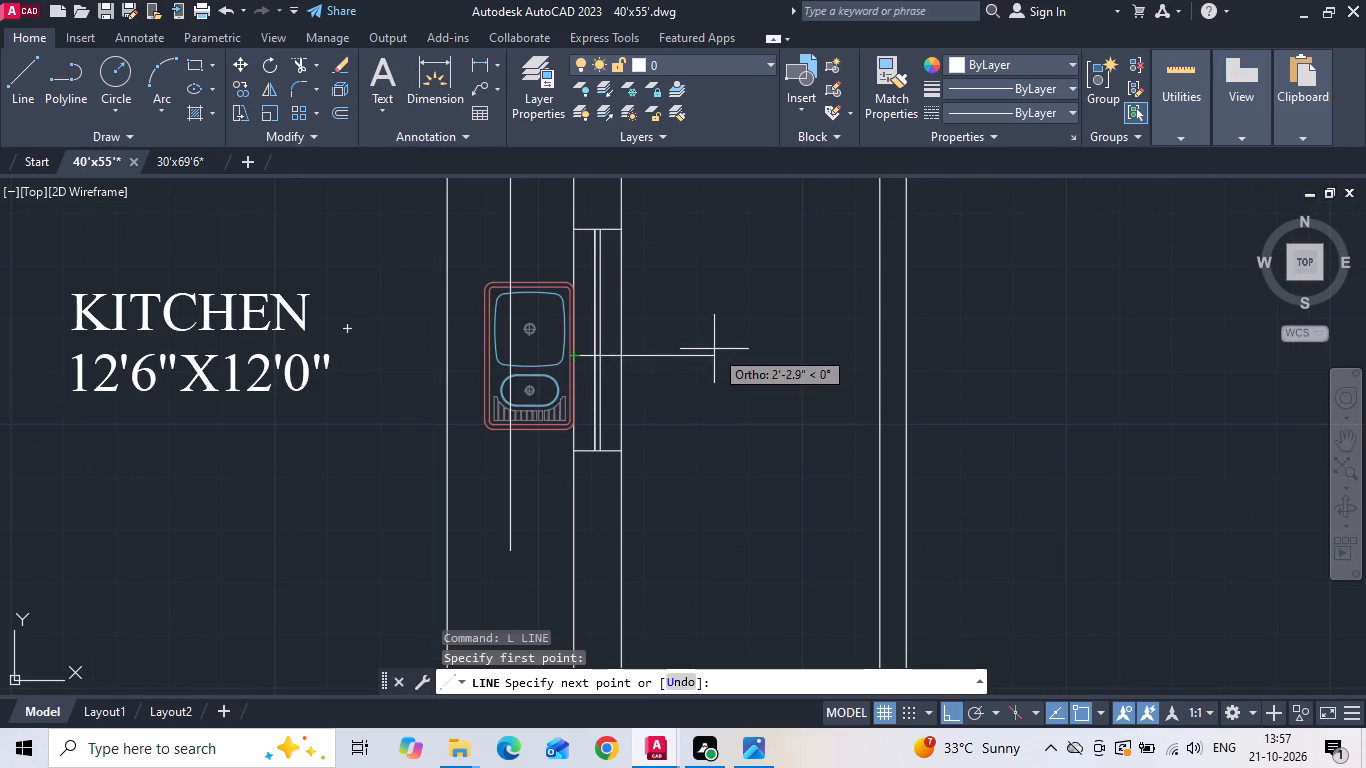
click(715, 349)
key(Escape)
Measure the distances from the guide line to the kitchen window's upper and lower ends with linear dimensions, without placing them.
click(482, 65)
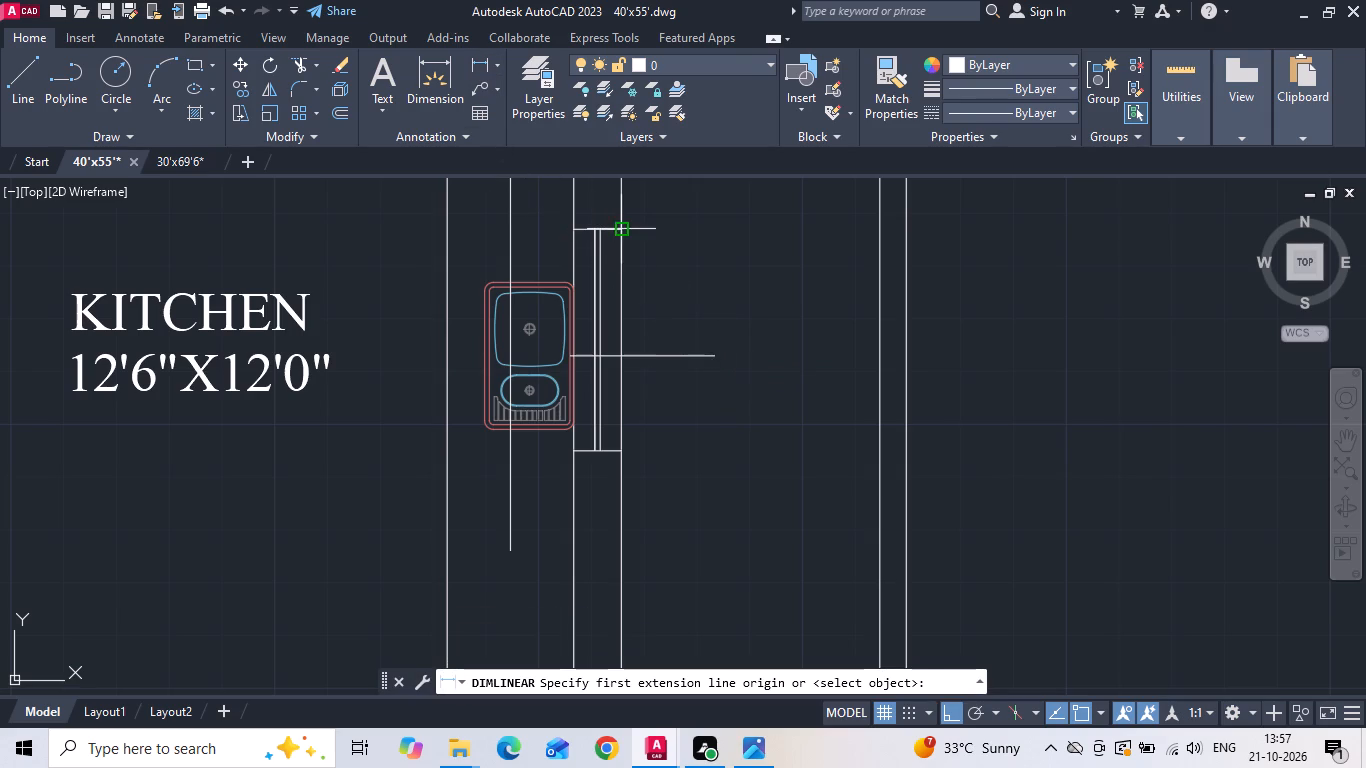
click(620, 230)
click(625, 361)
key(Escape)
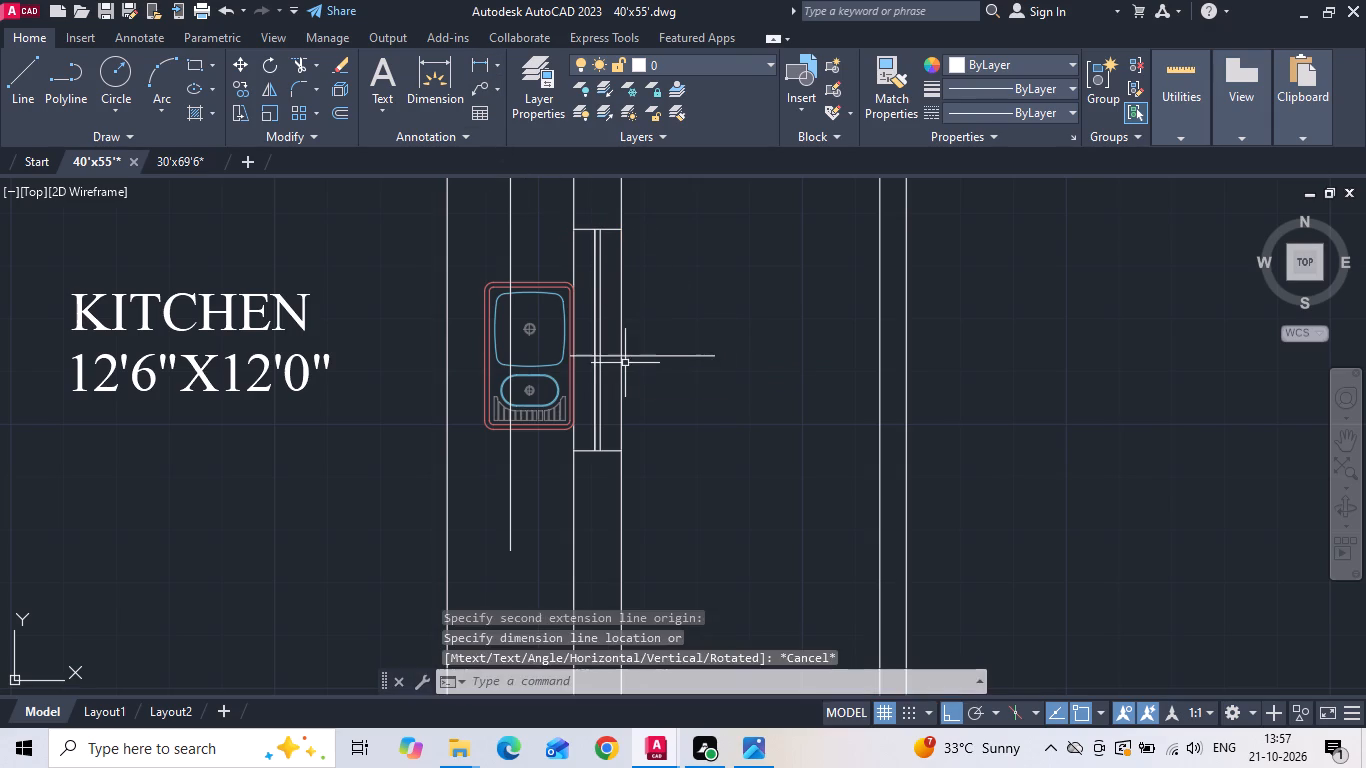
key(space)
click(622, 355)
click(622, 457)
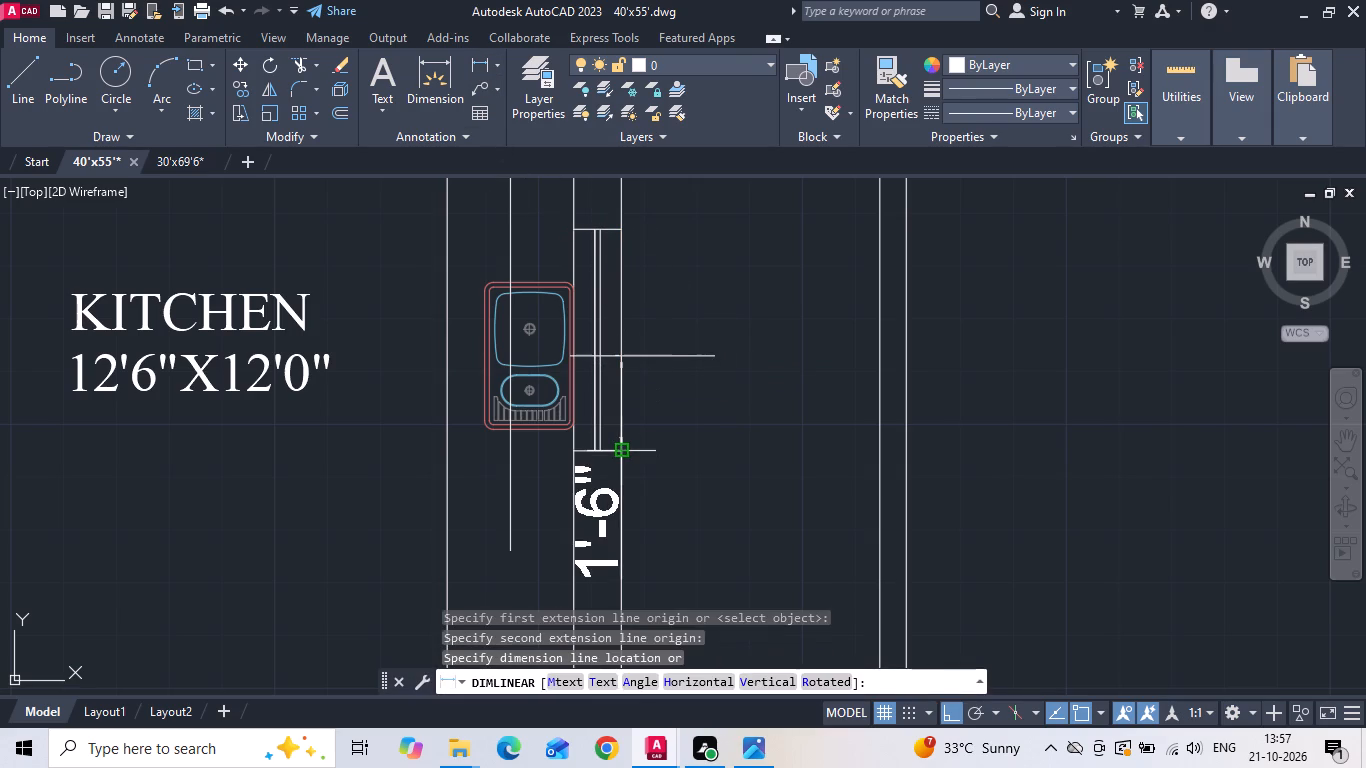
key(Escape)
Move the window in the kitchen's east wall 3" south along the wall.
click(602, 213)
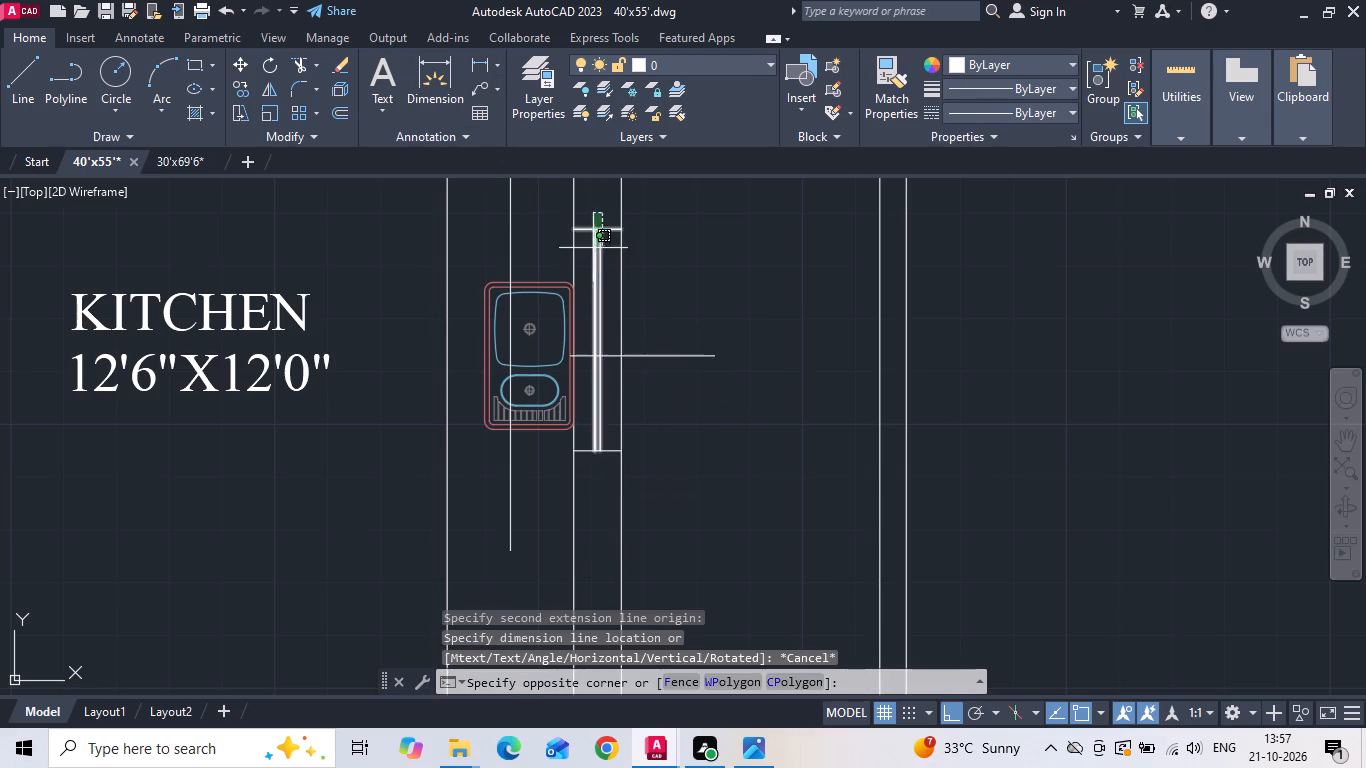
click(589, 261)
scroll(599, 425, up, 2)
drag(638, 488, 636, 506)
right_click(772, 421)
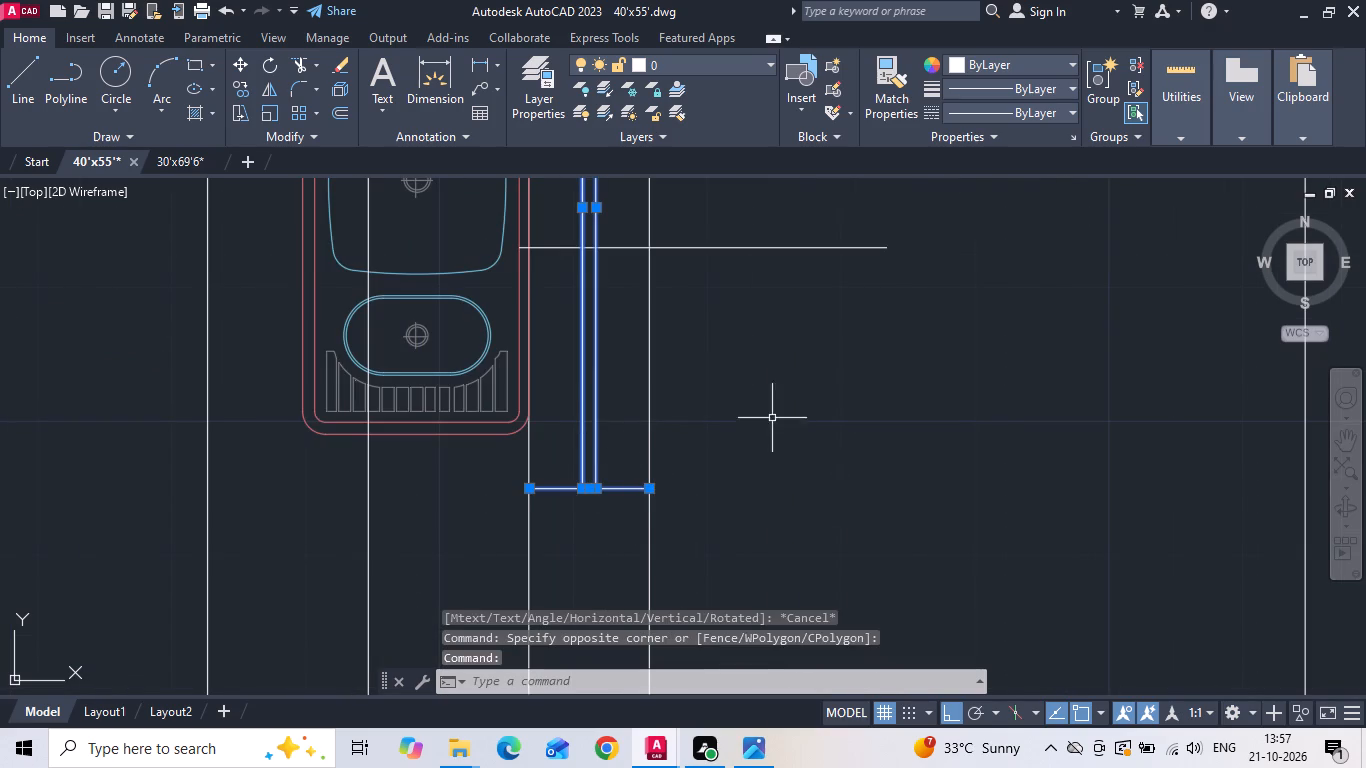
click(814, 400)
drag(840, 395, 843, 450)
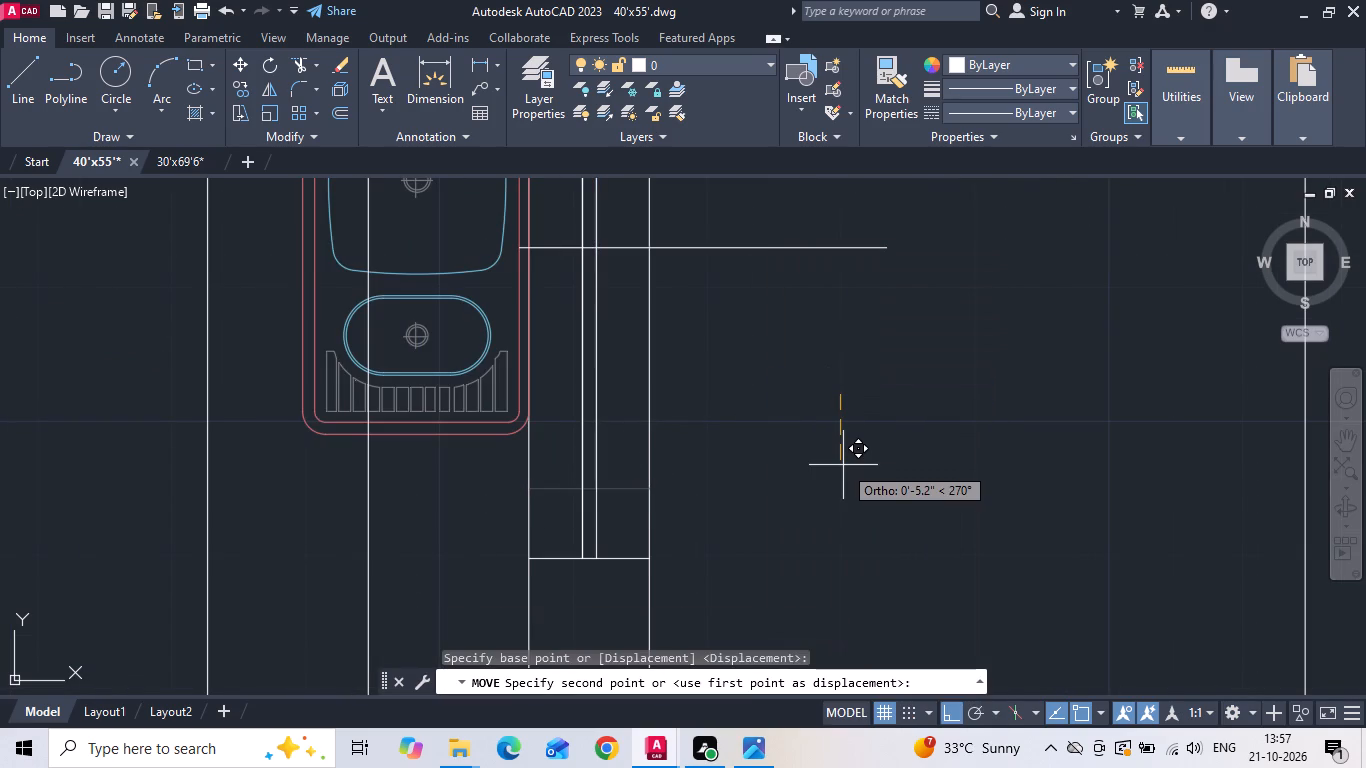
text(3)
key(space)
scroll(759, 456, down, 2)
click(777, 407)
key(Escape)
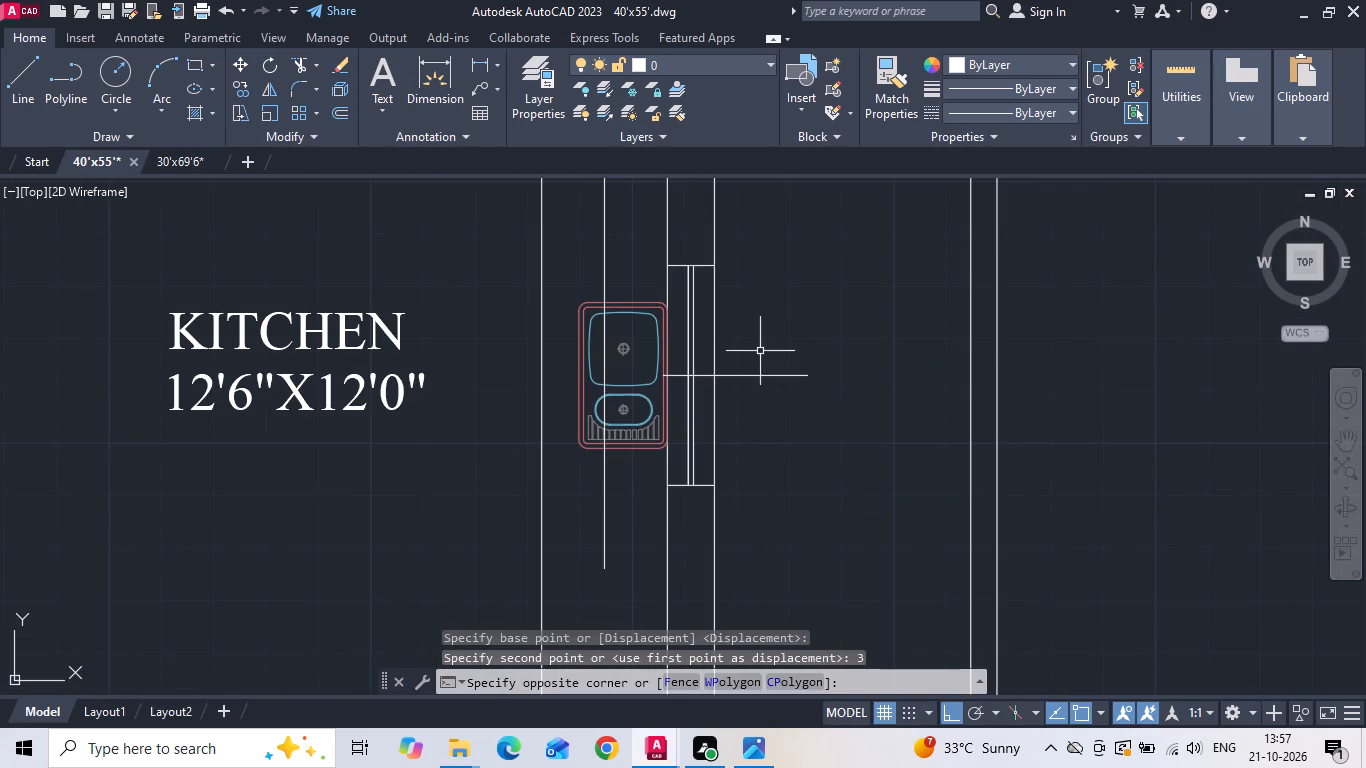
Move the sink horizontally by its top edge midpoint onto the counter's vertical centre line.
drag(641, 368, 639, 381)
click(636, 395)
right_click(636, 395)
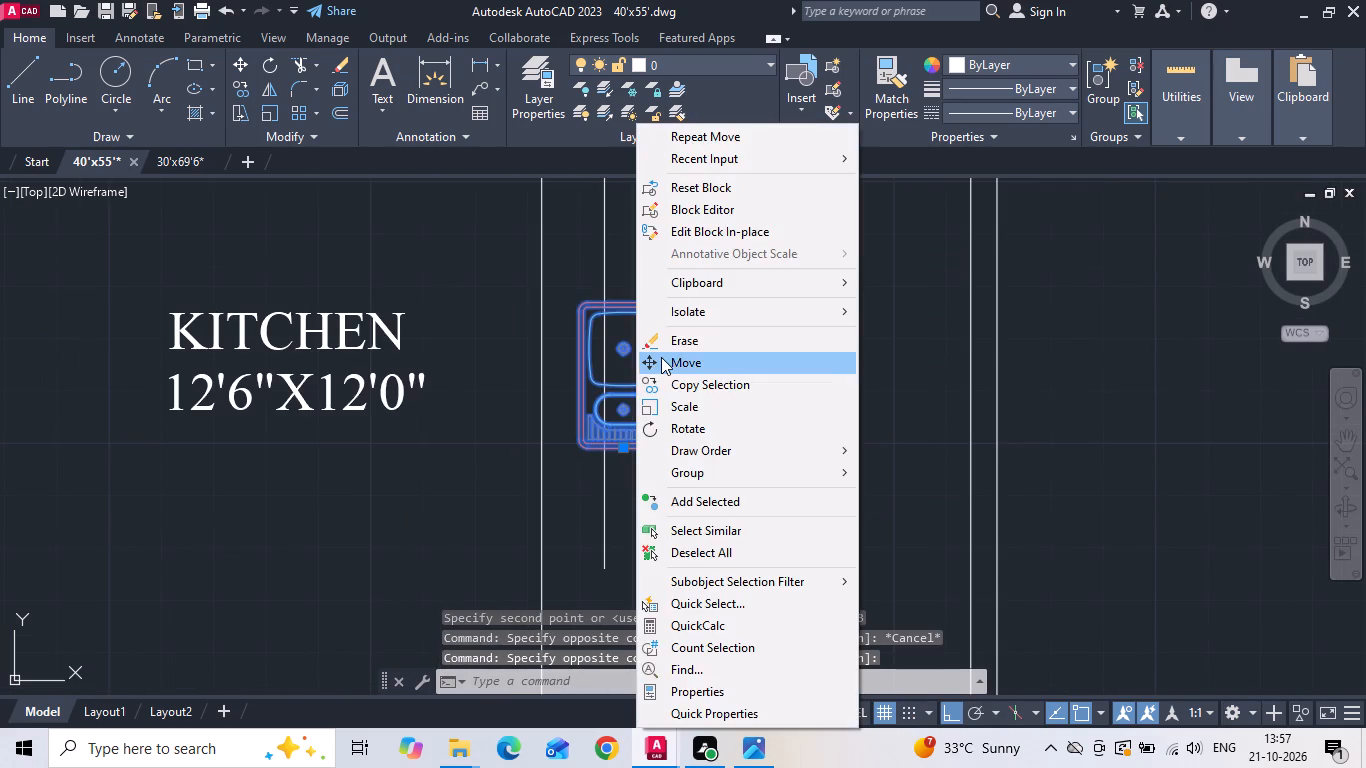
click(662, 356)
scroll(603, 283, up, 2)
click(647, 329)
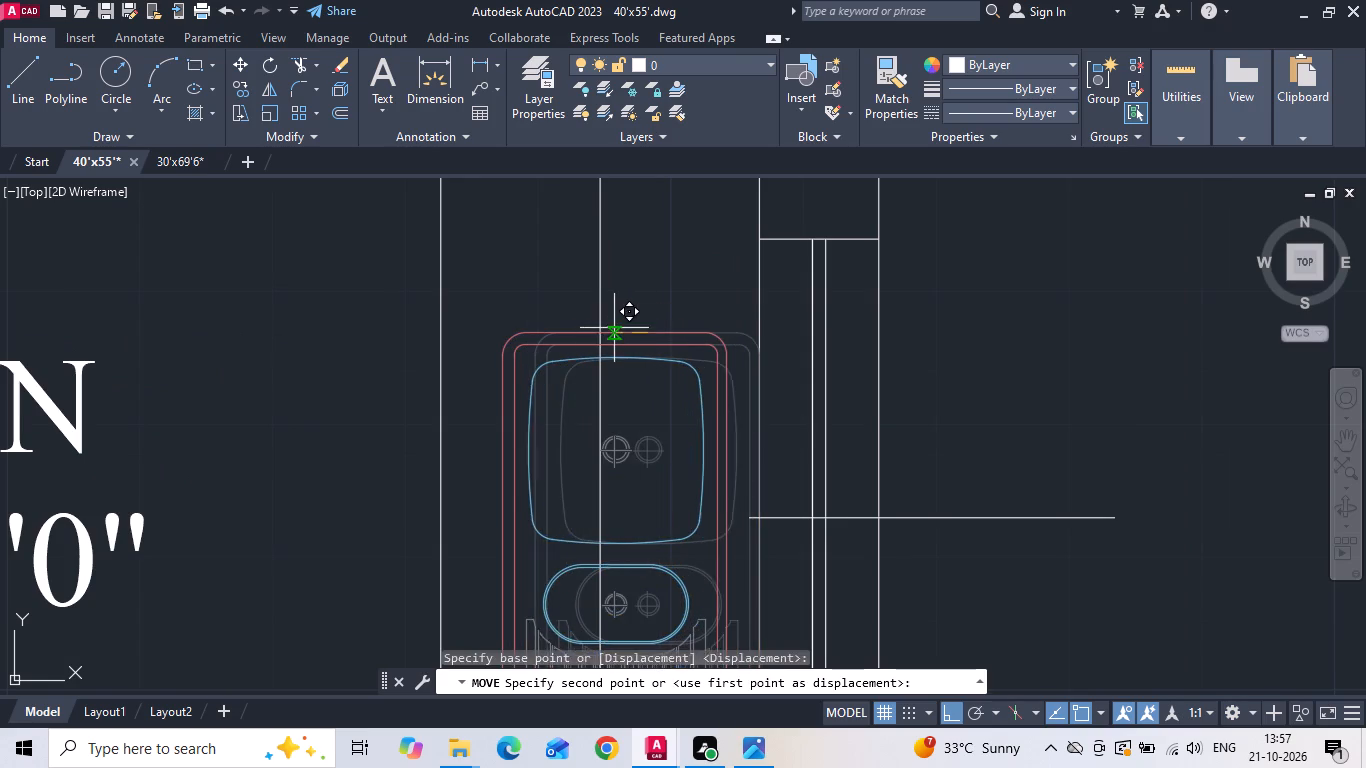
click(599, 327)
key(Escape)
Delete the counter's vertical centre line and the horizontal guide line crossing the kitchen window.
drag(621, 297, 604, 284)
click(560, 253)
key(Delete)
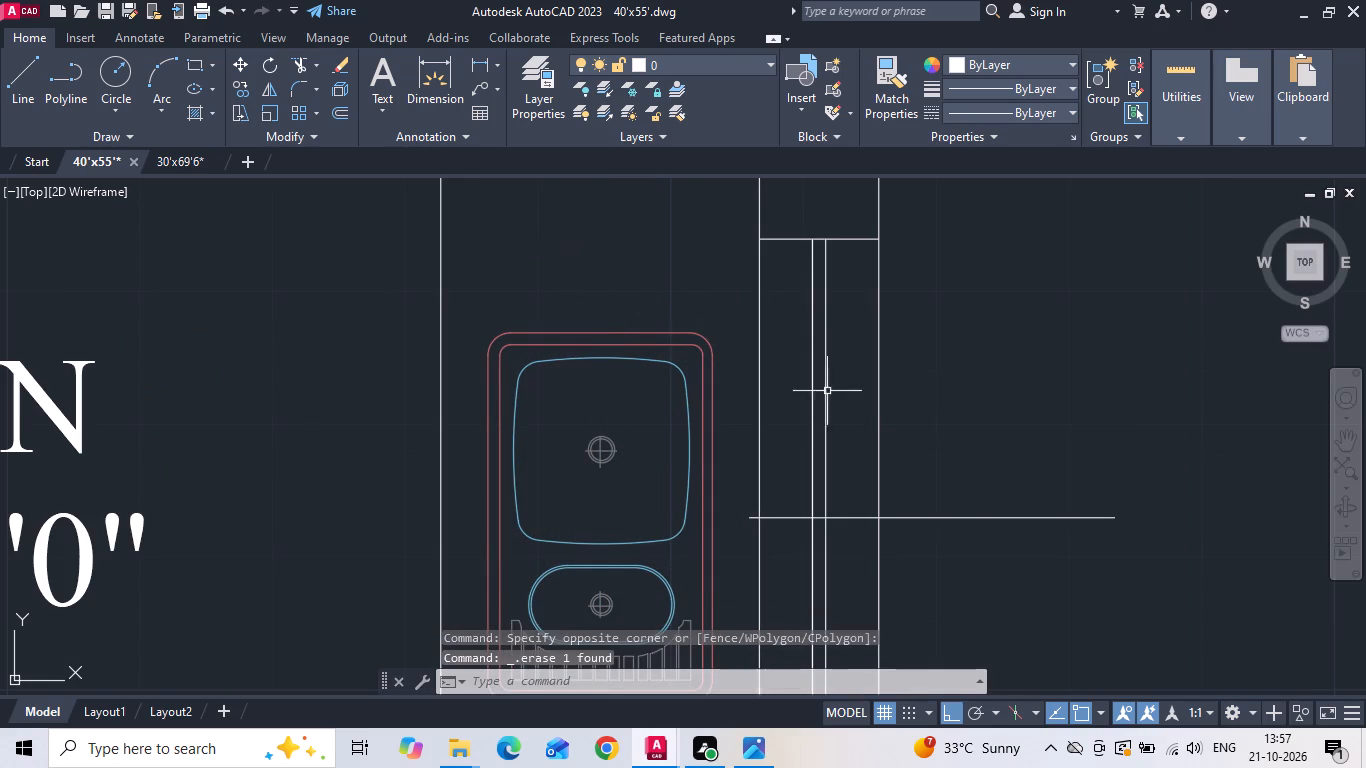
drag(975, 489, 975, 547)
click(975, 549)
key(Delete)
Measure the staircase window's length and the distances from the middle stair tread line to its two ends with linear dimensions, without placing them.
scroll(921, 474, down, 3)
scroll(733, 442, down, 1)
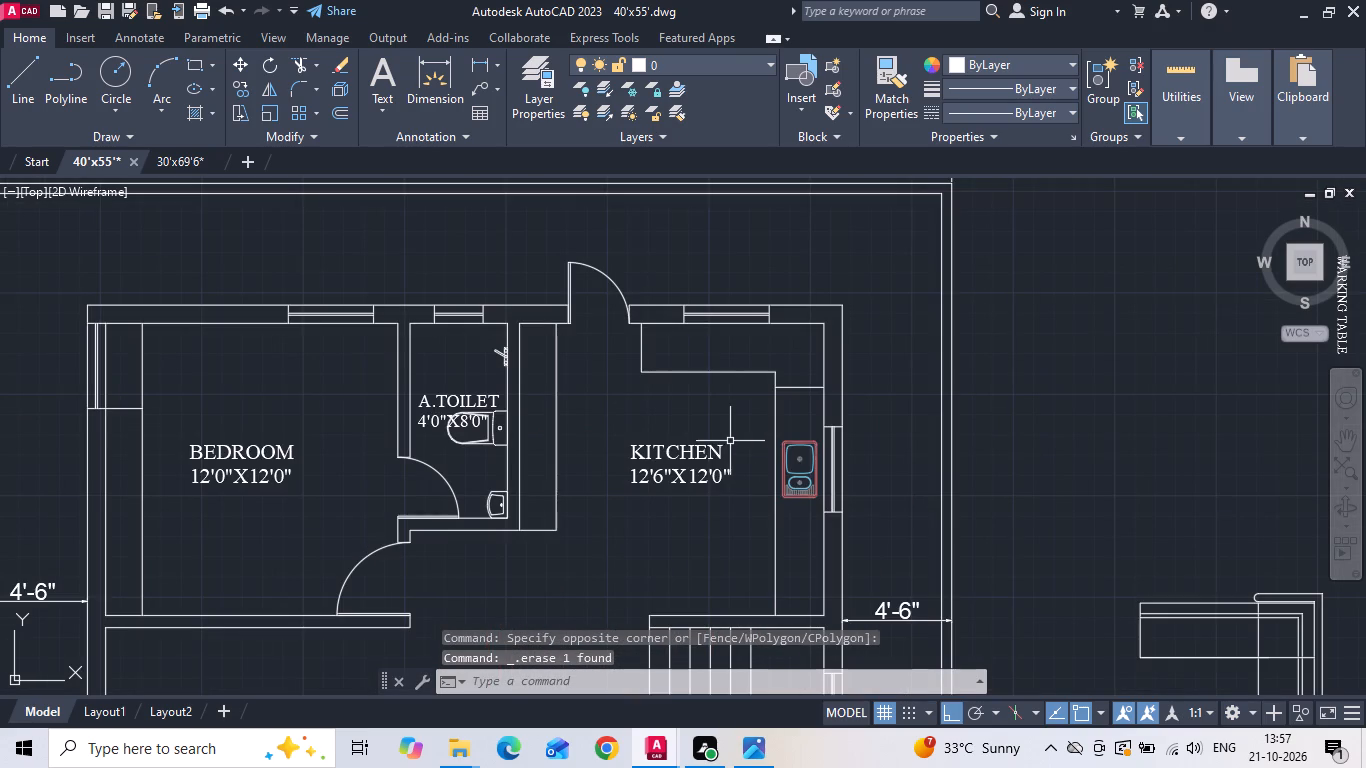
scroll(190, 369, up, 1)
scroll(410, 237, down, 2)
scroll(579, 311, down, 1)
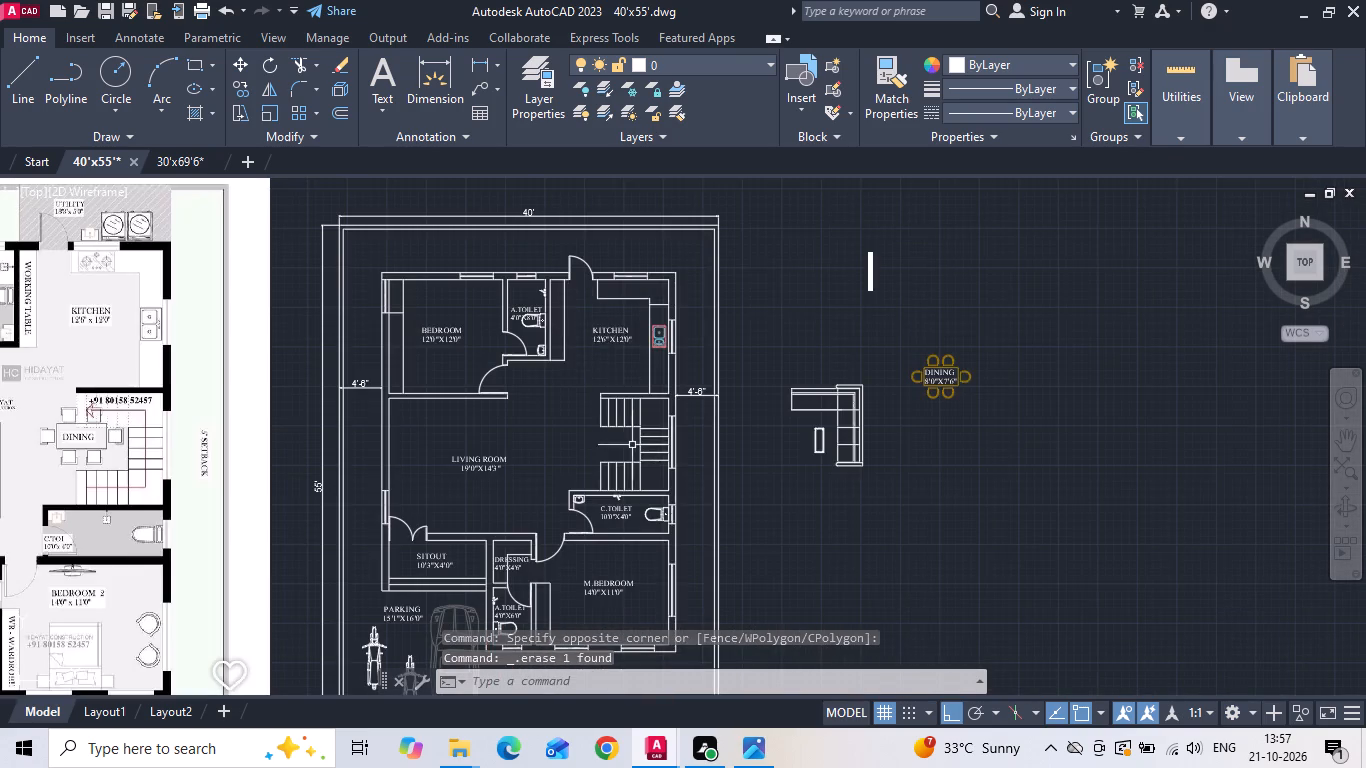
scroll(669, 439, up, 2)
middle_drag(670, 424, 706, 247)
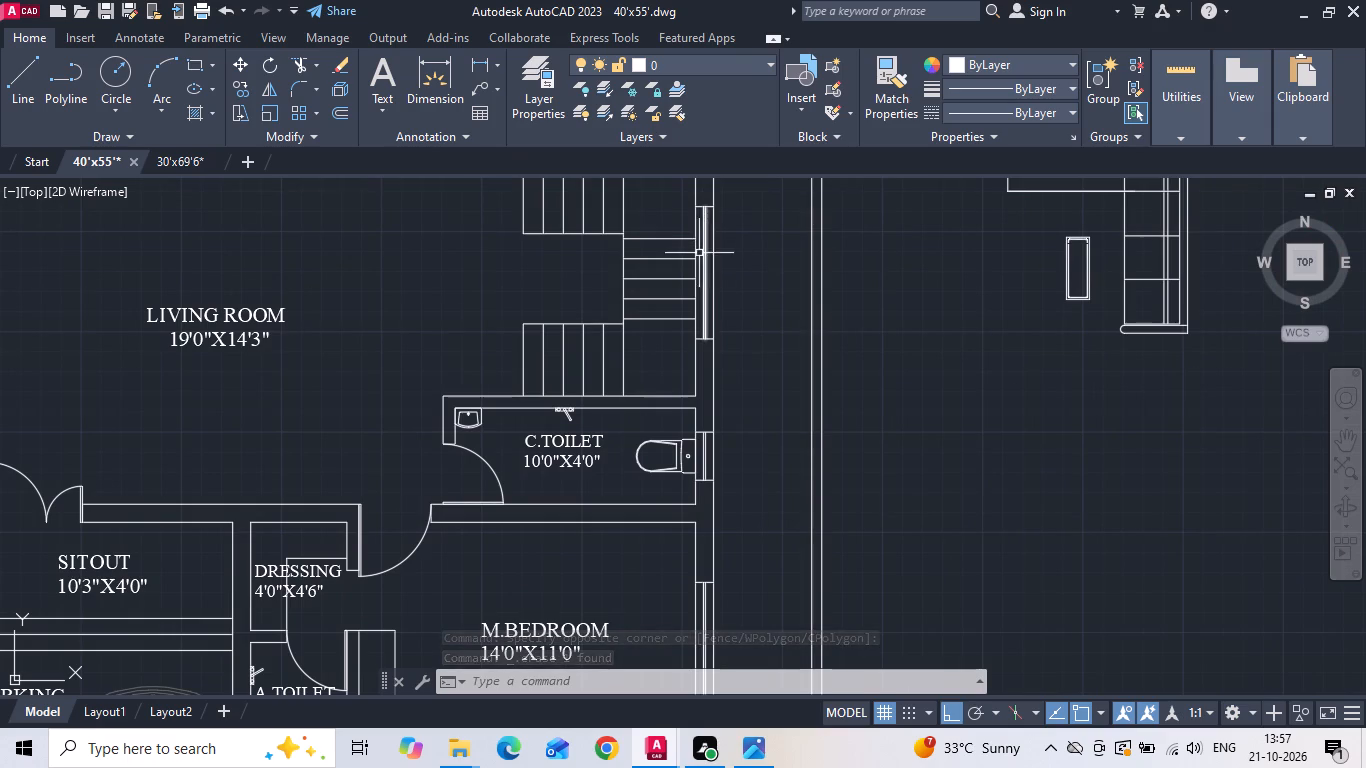
click(482, 64)
scroll(750, 182, up, 1)
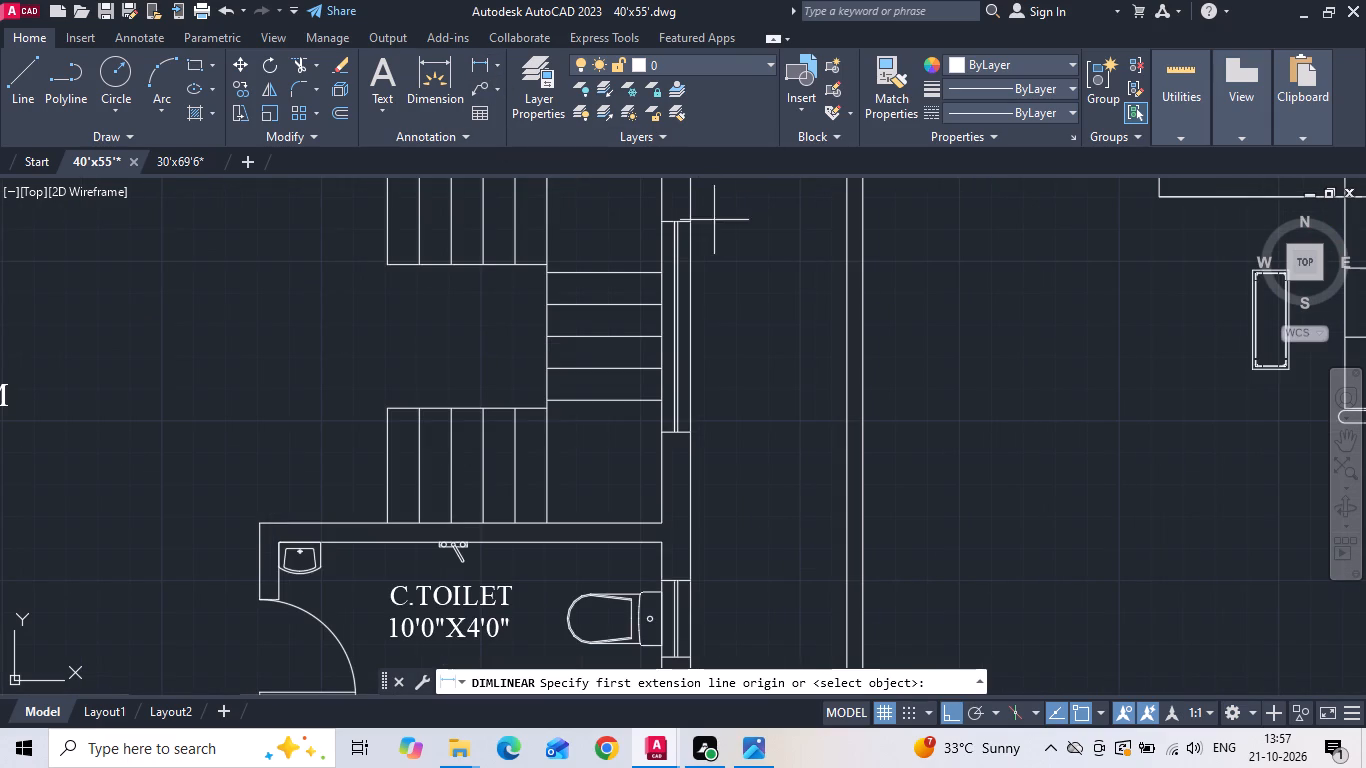
click(691, 224)
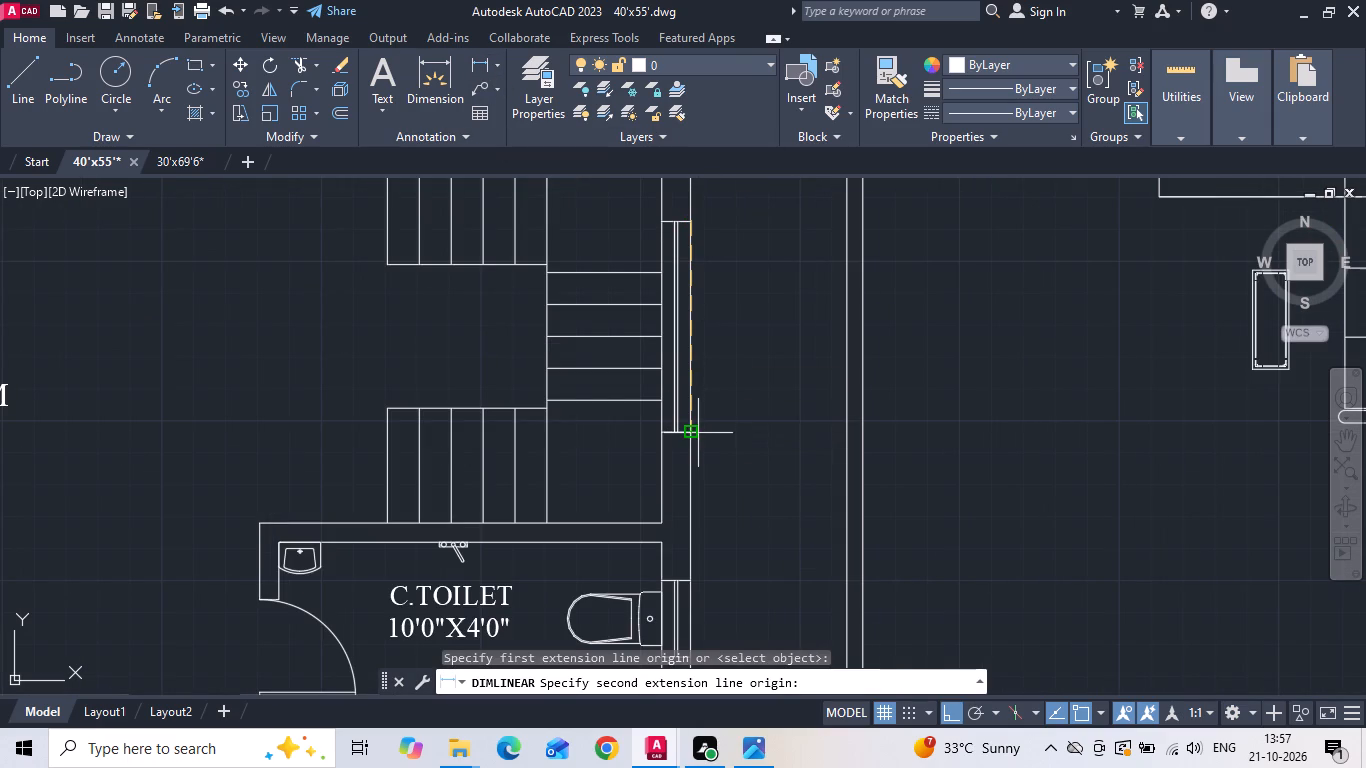
click(697, 433)
key(Escape)
key(space)
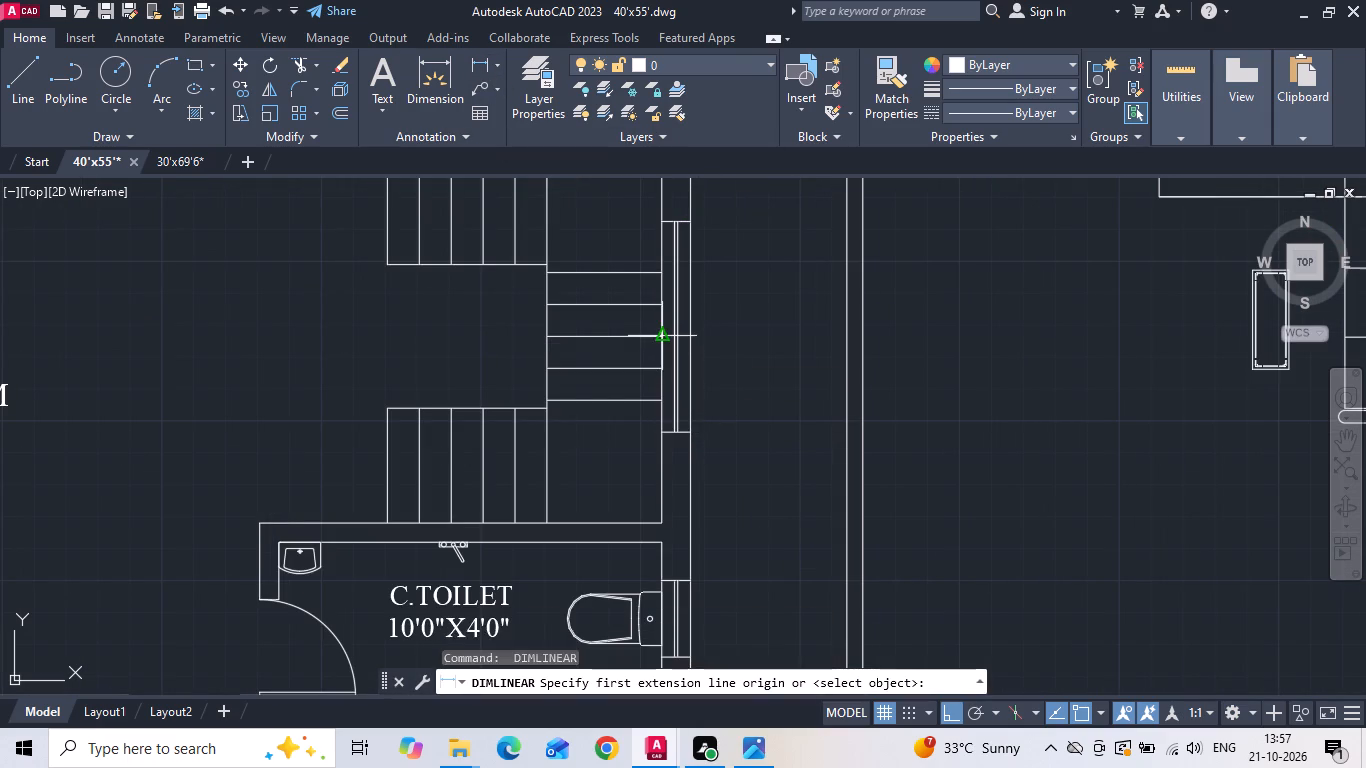
drag(661, 328, 662, 318)
click(663, 216)
key(space)
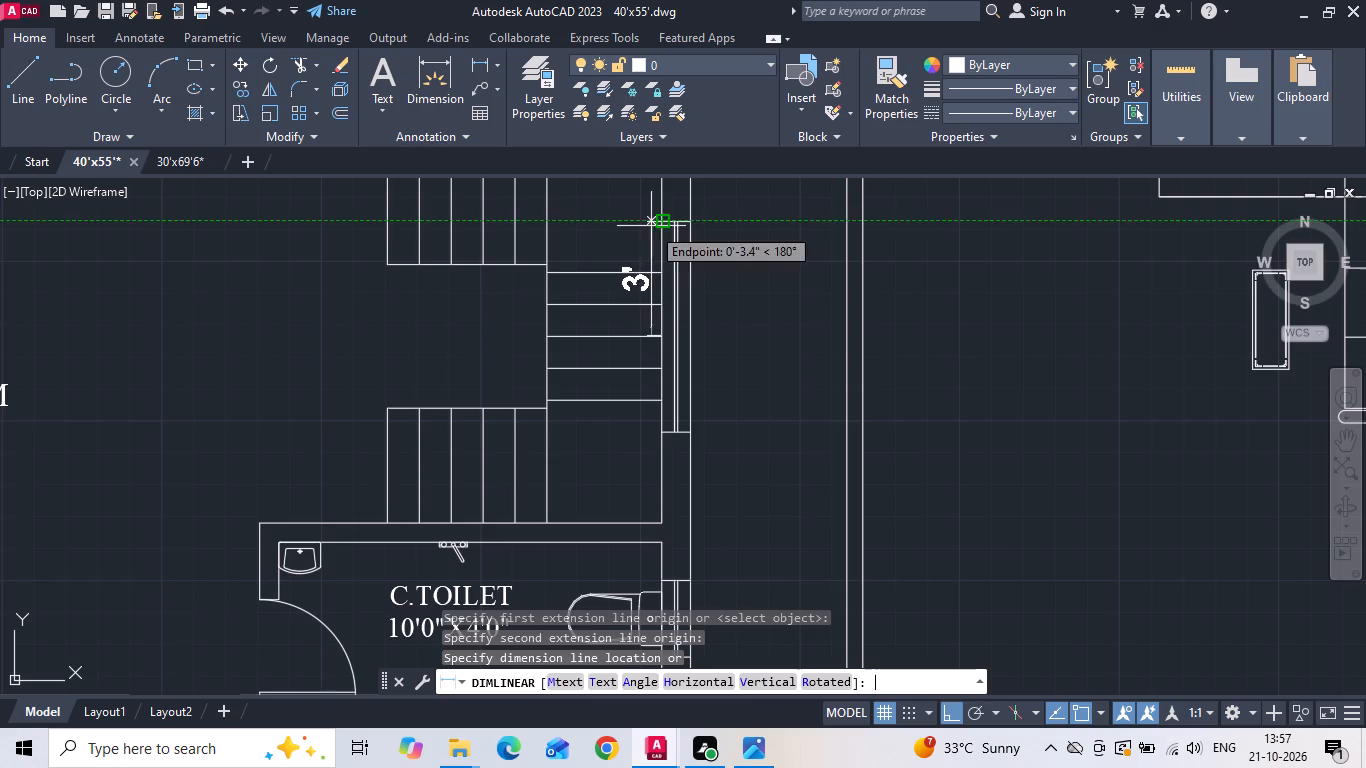
key(space)
click(664, 332)
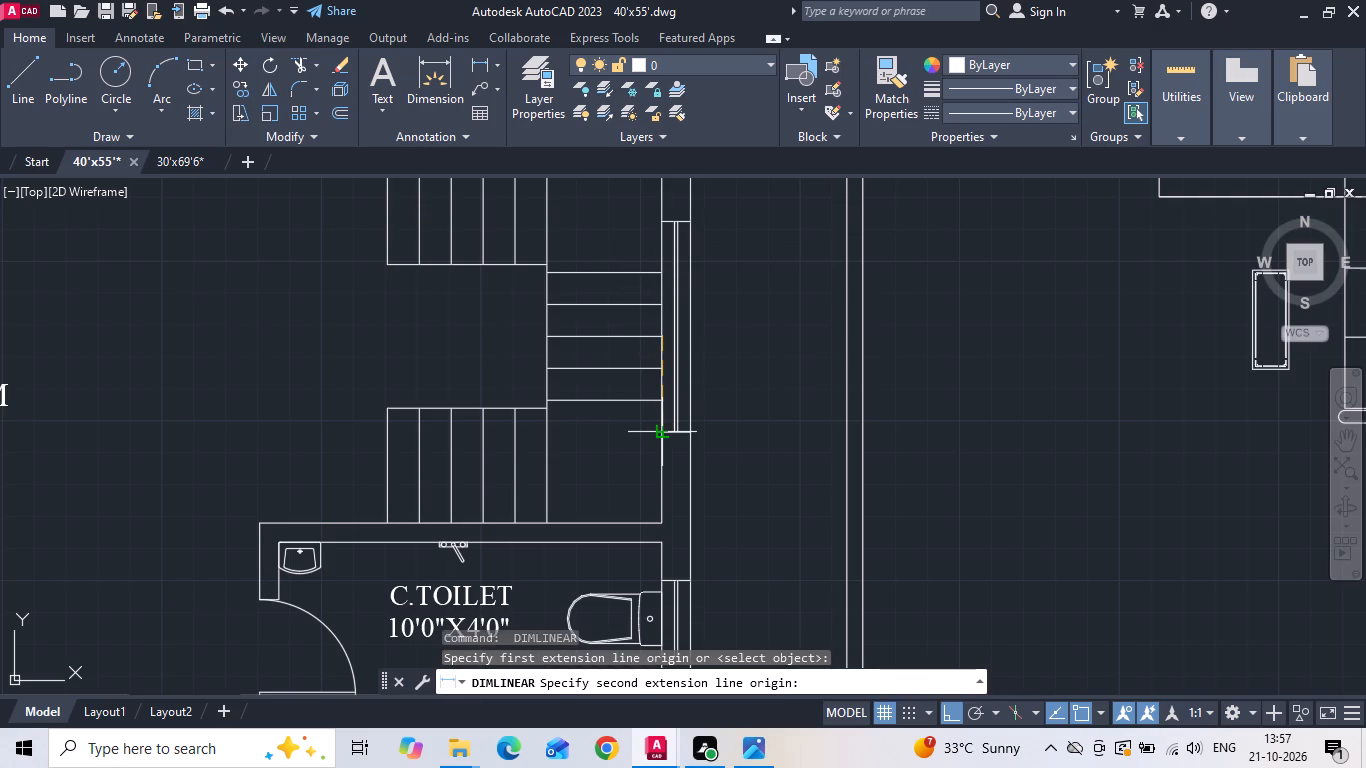
click(665, 434)
key(Escape)
Move the staircase window in the east wall 3" south along the wall.
drag(636, 210, 667, 285)
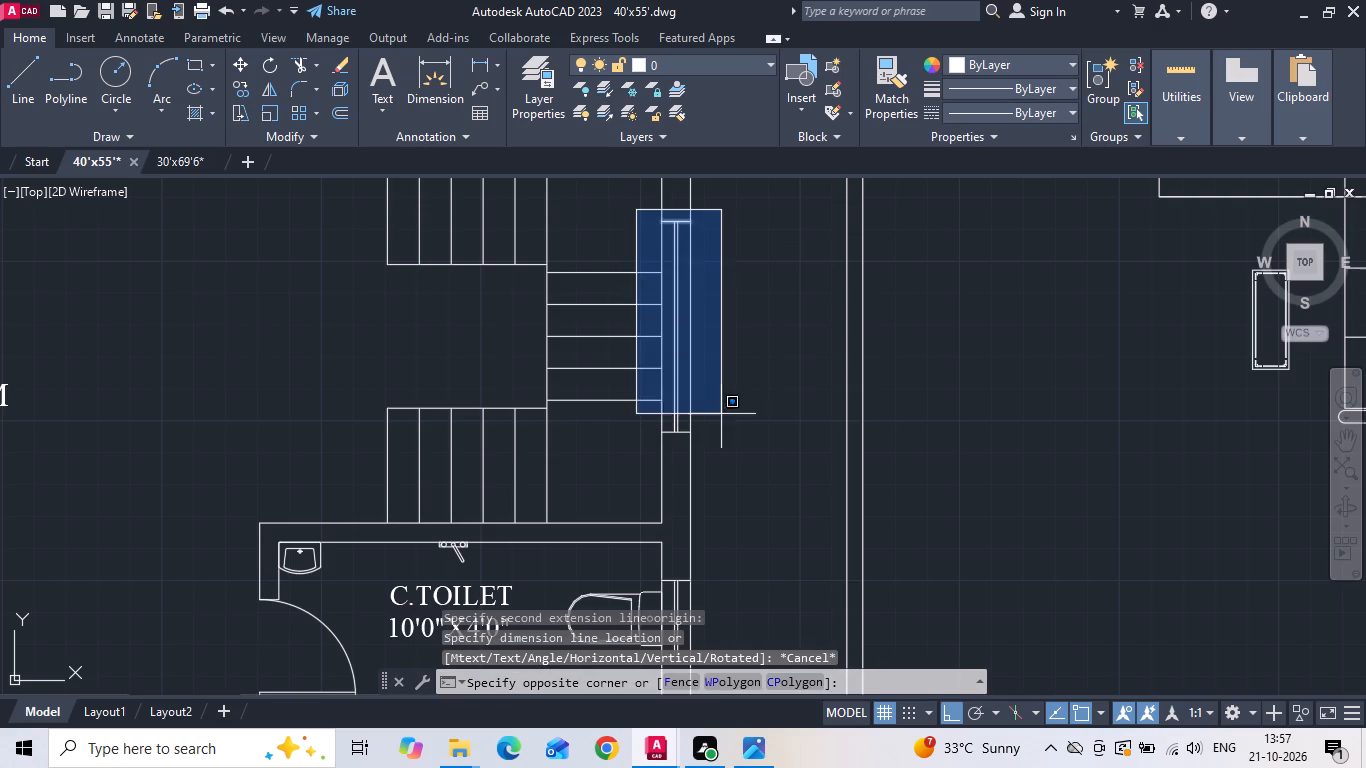
click(736, 447)
right_click(738, 449)
click(773, 392)
drag(829, 391, 829, 414)
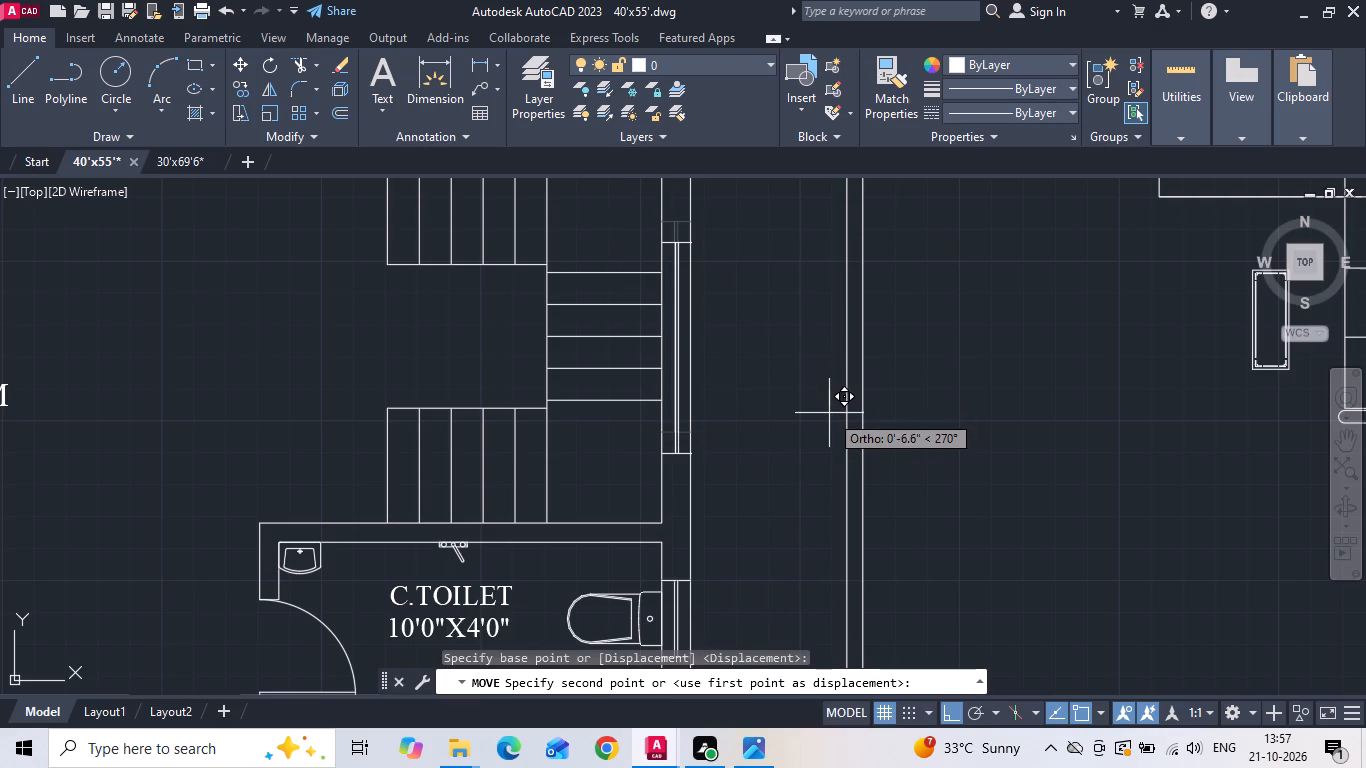
key(3)
key(space)
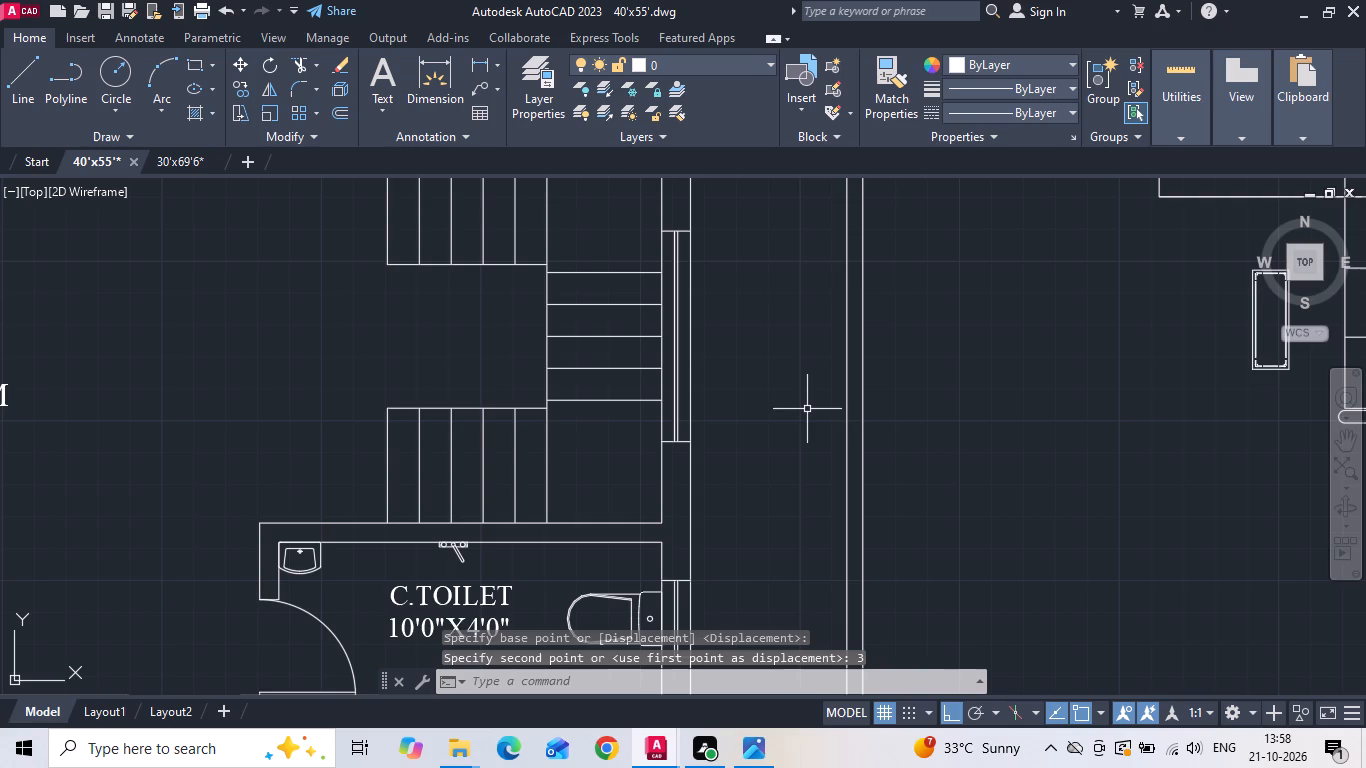
Move the window in the M.BEDROOM's east wall 3" south along the wall.
scroll(608, 260, down, 3)
scroll(615, 435, up, 2)
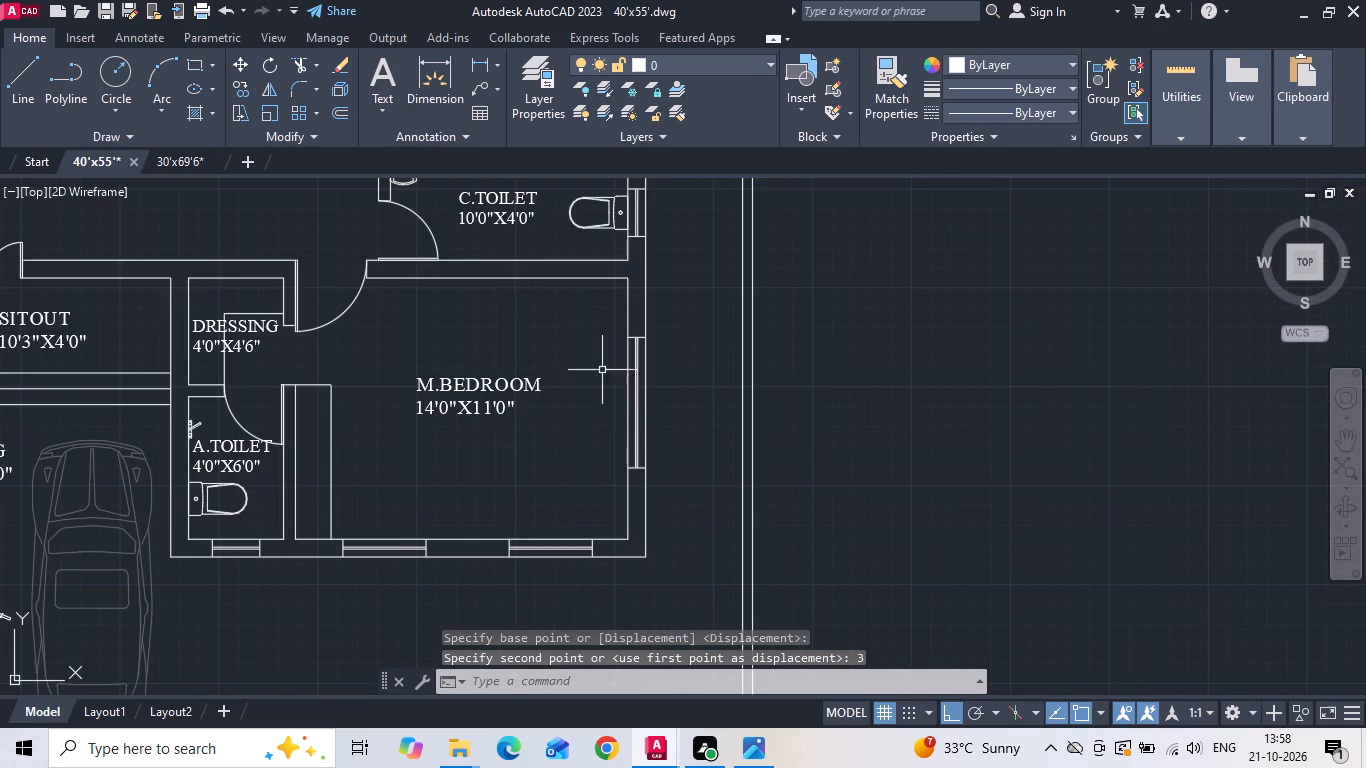
drag(602, 324, 629, 380)
click(678, 490)
right_click(680, 489)
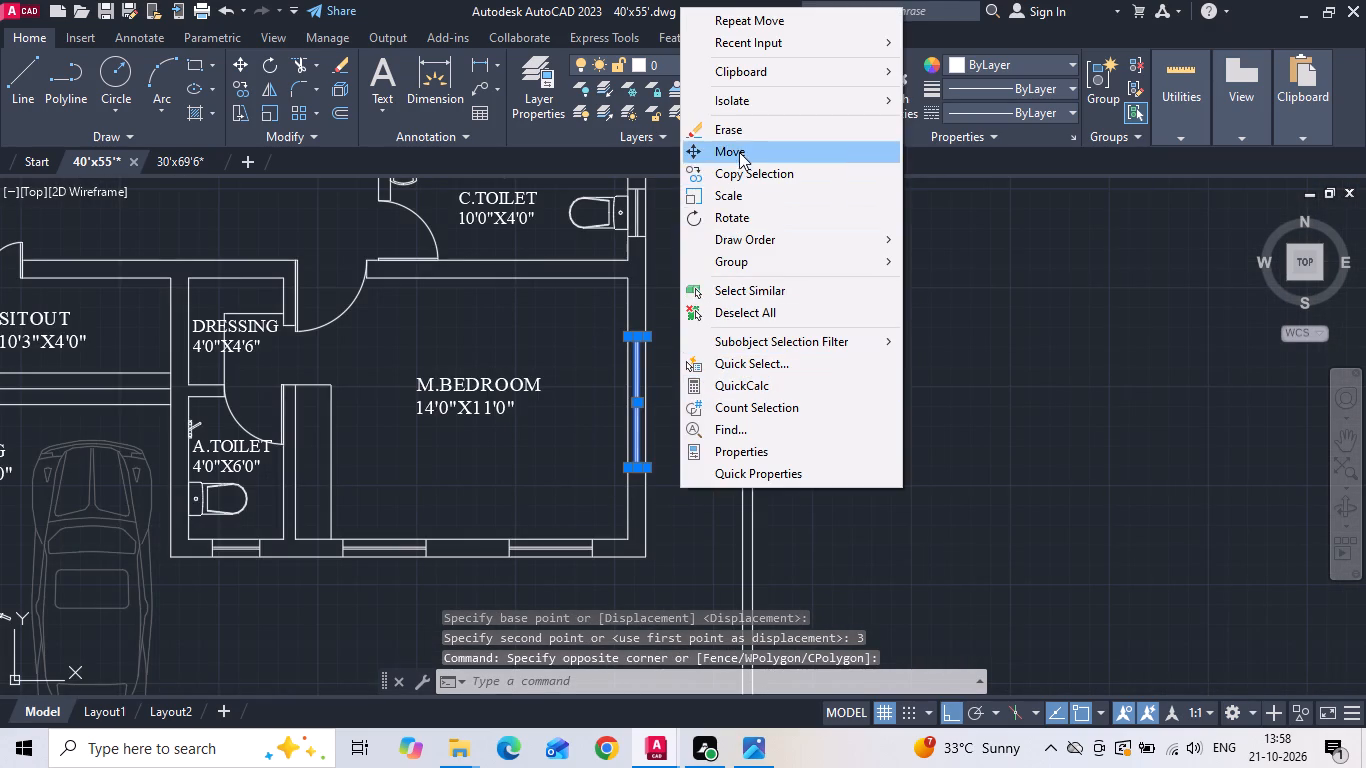
click(739, 149)
drag(723, 282, 723, 296)
text(3)
key(space)
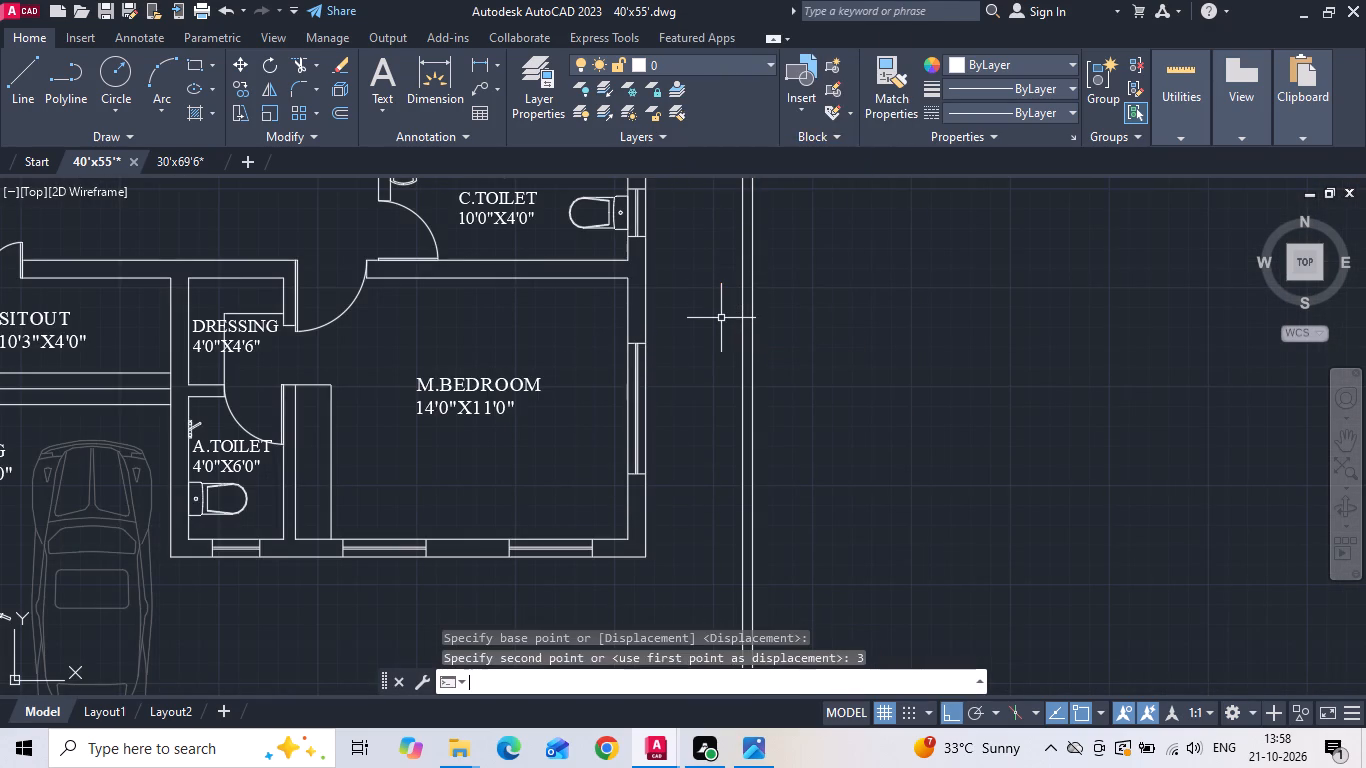
Move the window in the kitchen's north wall 3" east along the wall.
scroll(702, 495, down, 2)
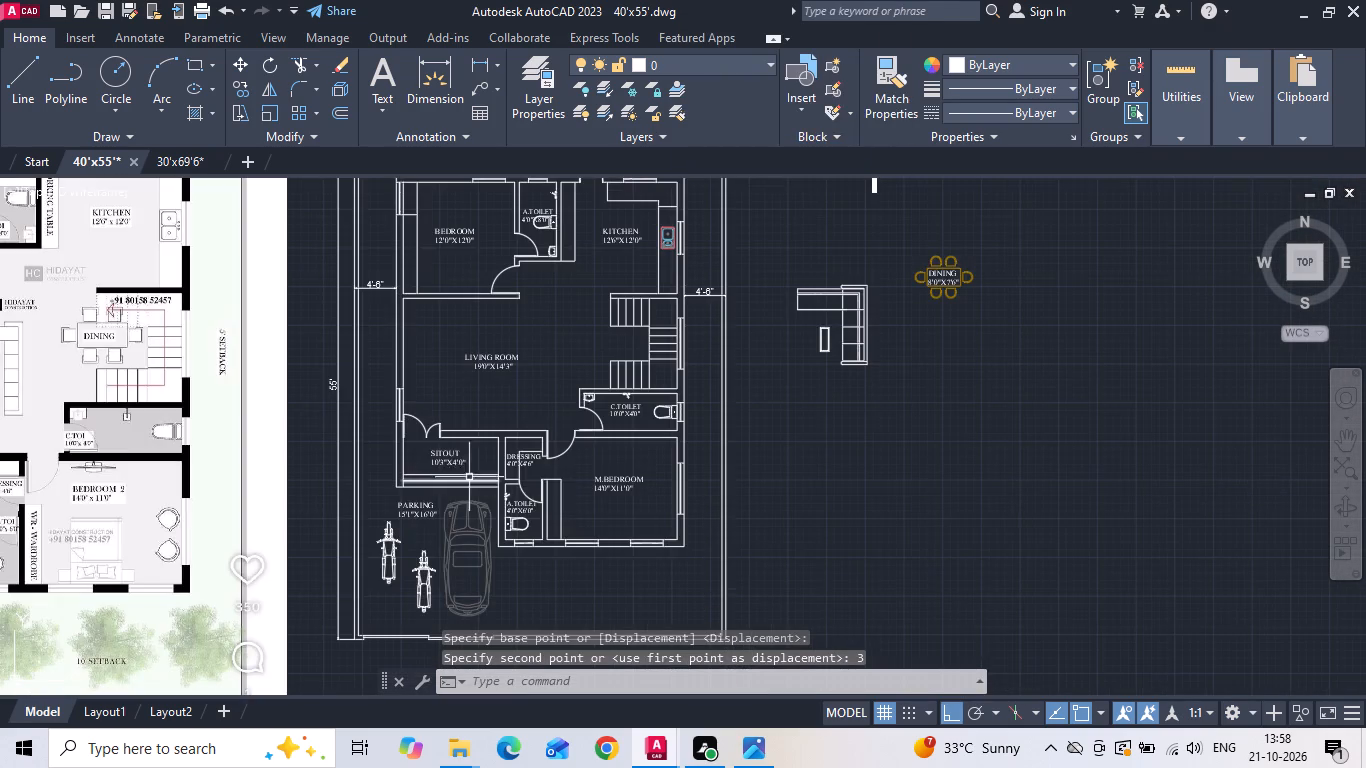
scroll(416, 382, up, 2)
scroll(461, 460, down, 2)
scroll(564, 320, up, 1)
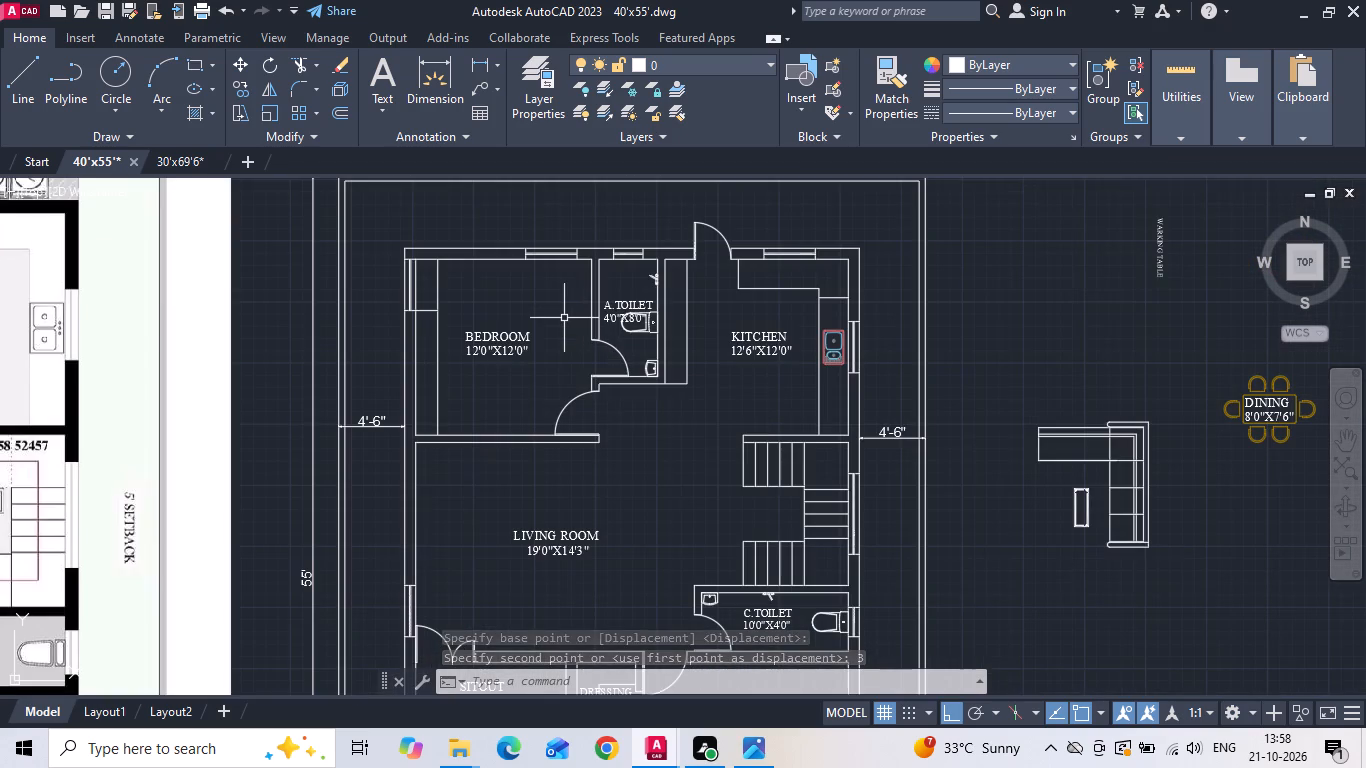
scroll(784, 257, up, 2)
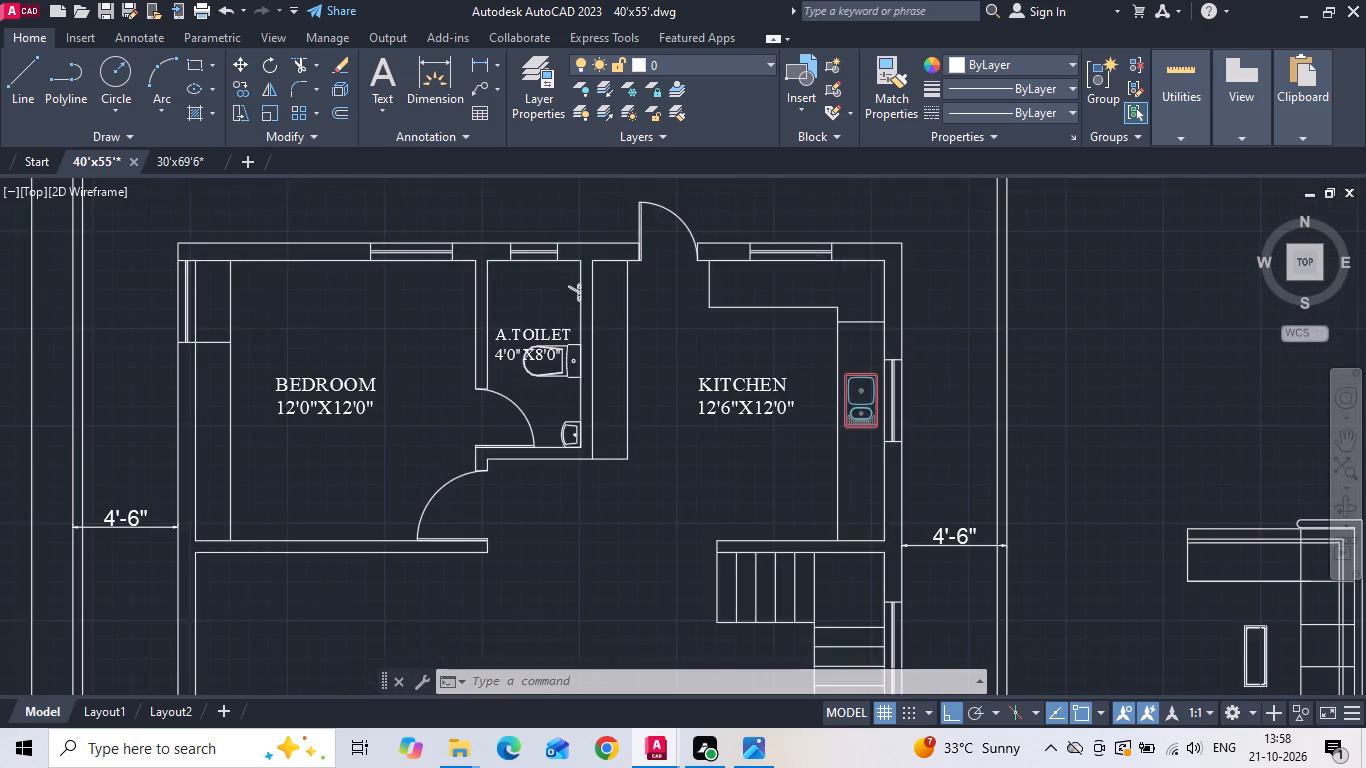
scroll(785, 255, up, 1)
middle_drag(781, 261, 691, 331)
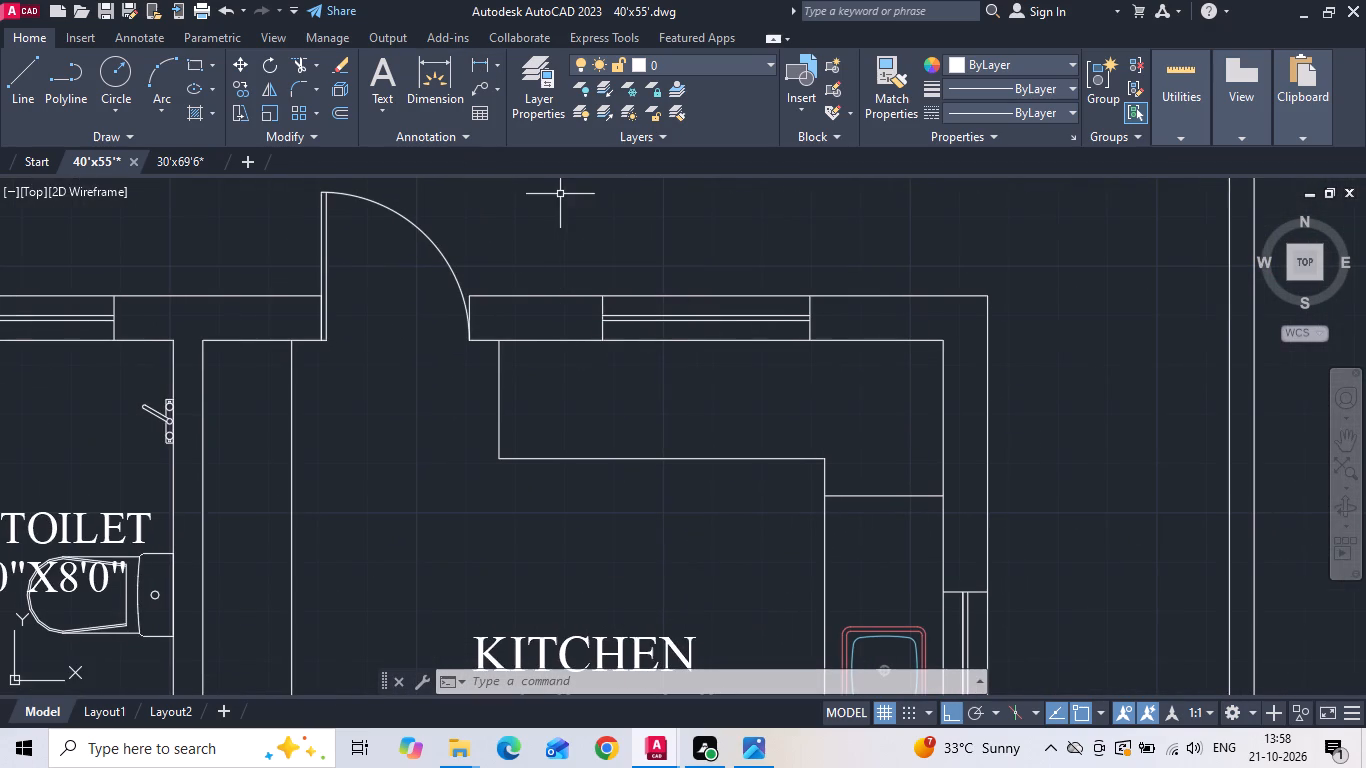
drag(581, 271, 588, 292)
click(822, 437)
right_click(818, 435)
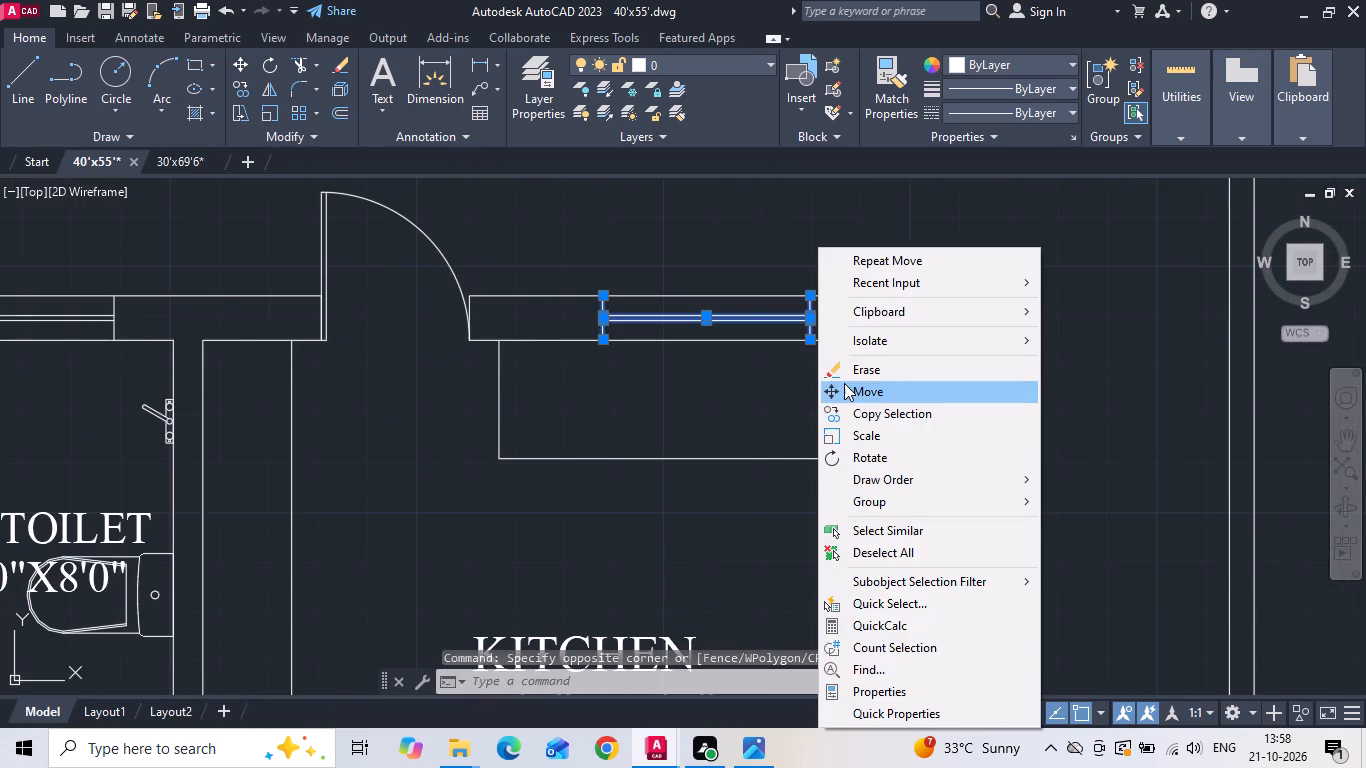
click(847, 381)
click(753, 384)
text(3)
key(space)
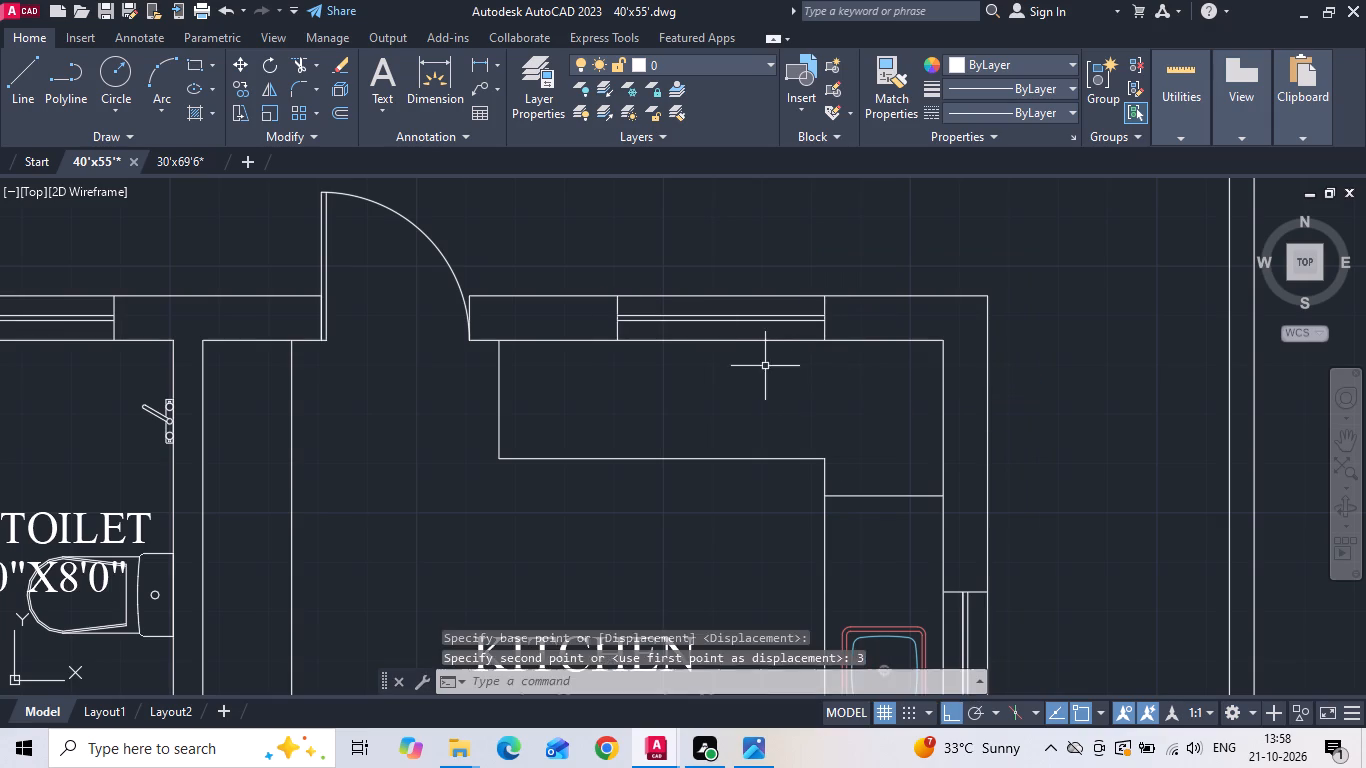
Move the L-shaped sofa and its centre table from outside the plan into the LIVING ROOM, west of the staircase, with Ortho off.
scroll(654, 298, down, 4)
middle_drag(839, 422, 922, 403)
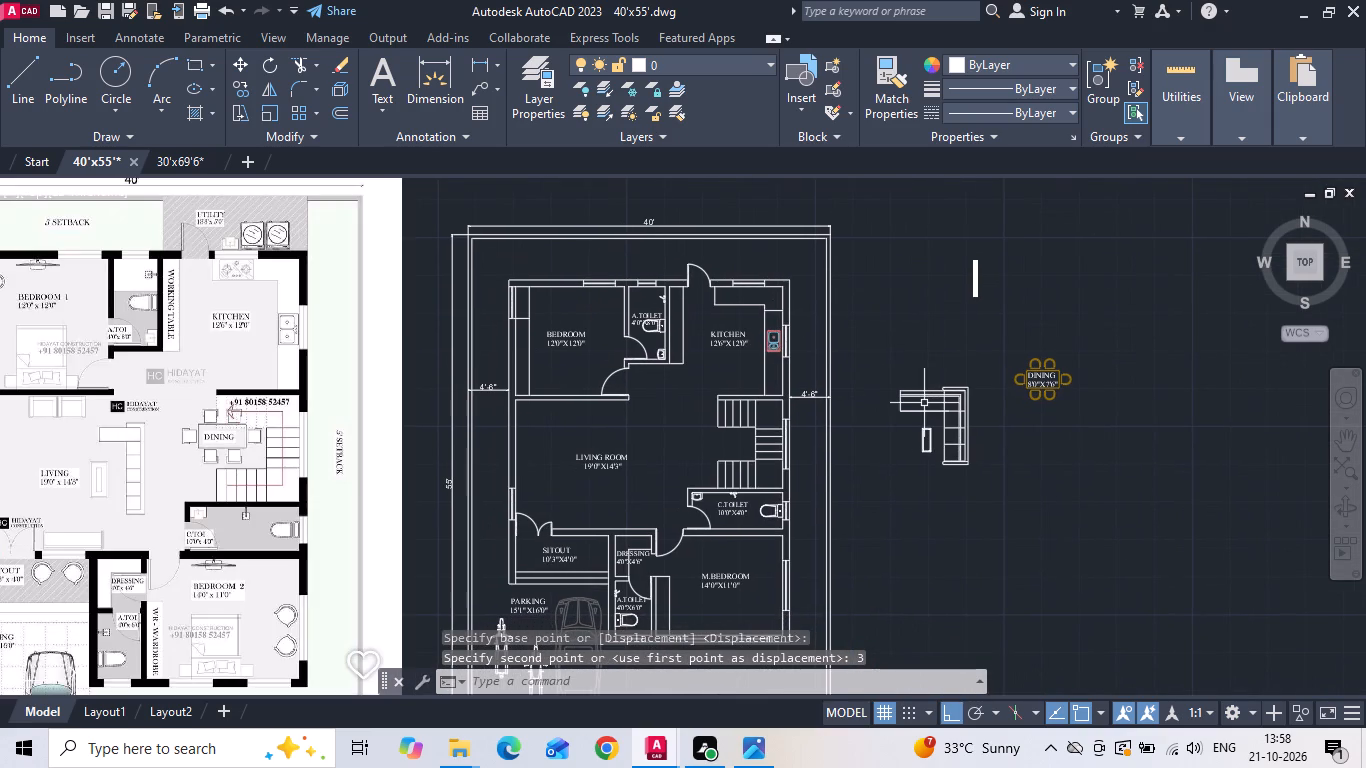
middle_drag(497, 430, 599, 405)
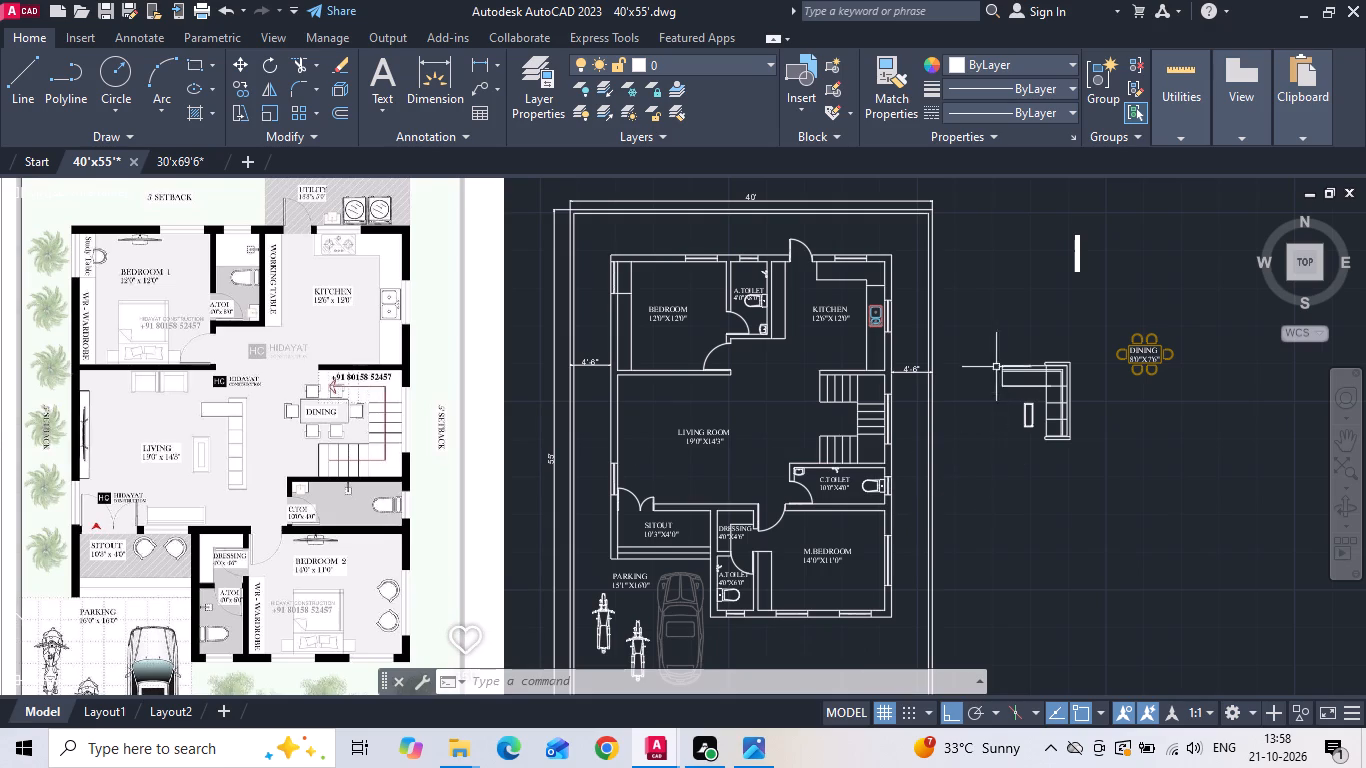
drag(980, 340, 997, 384)
click(1103, 517)
right_click(1104, 517)
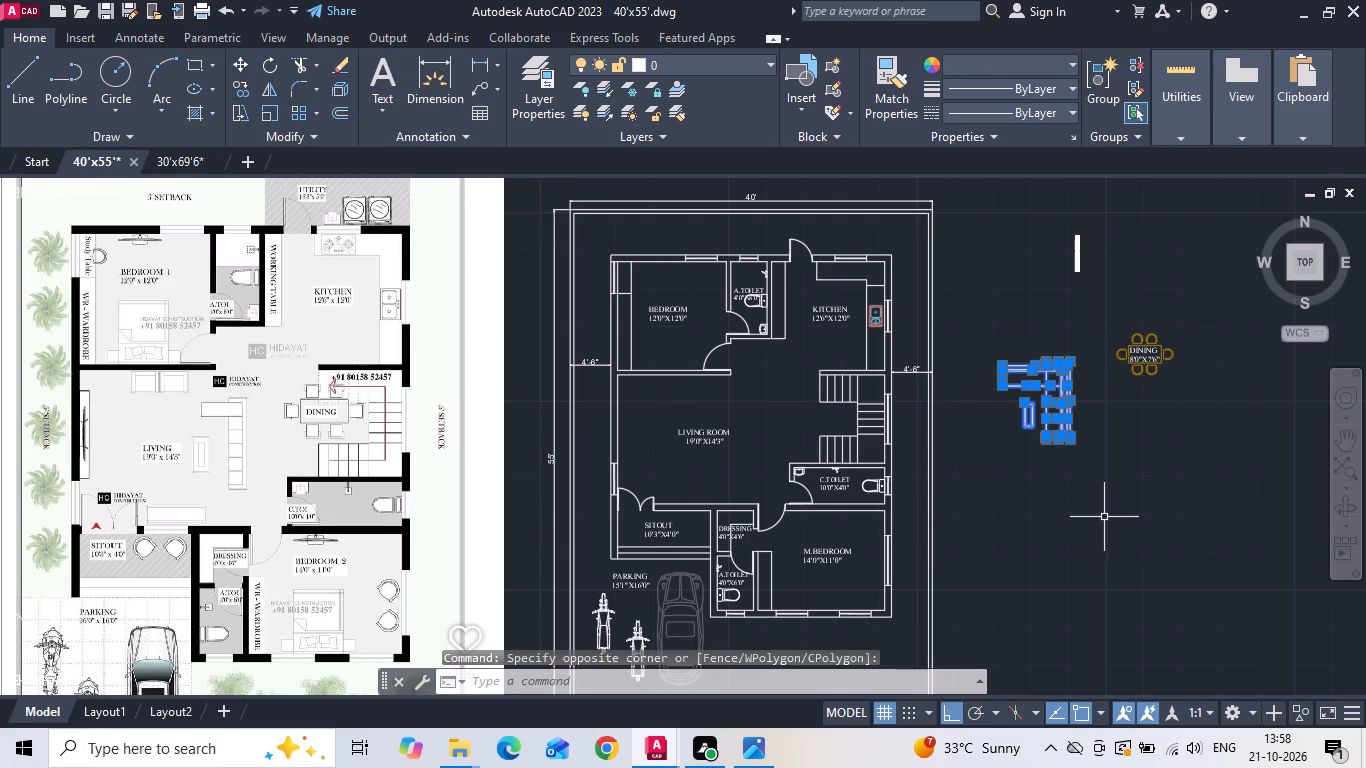
click(1154, 179)
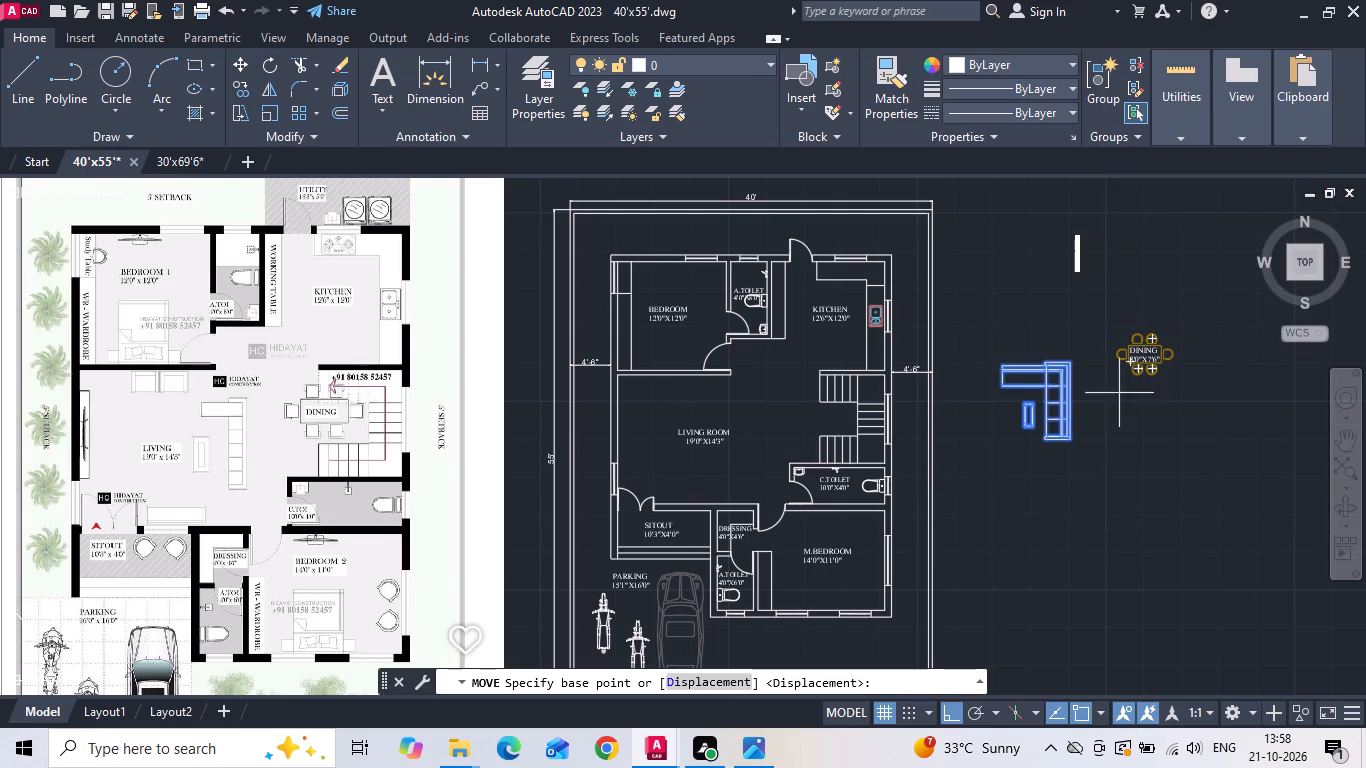
drag(1098, 398, 1082, 399)
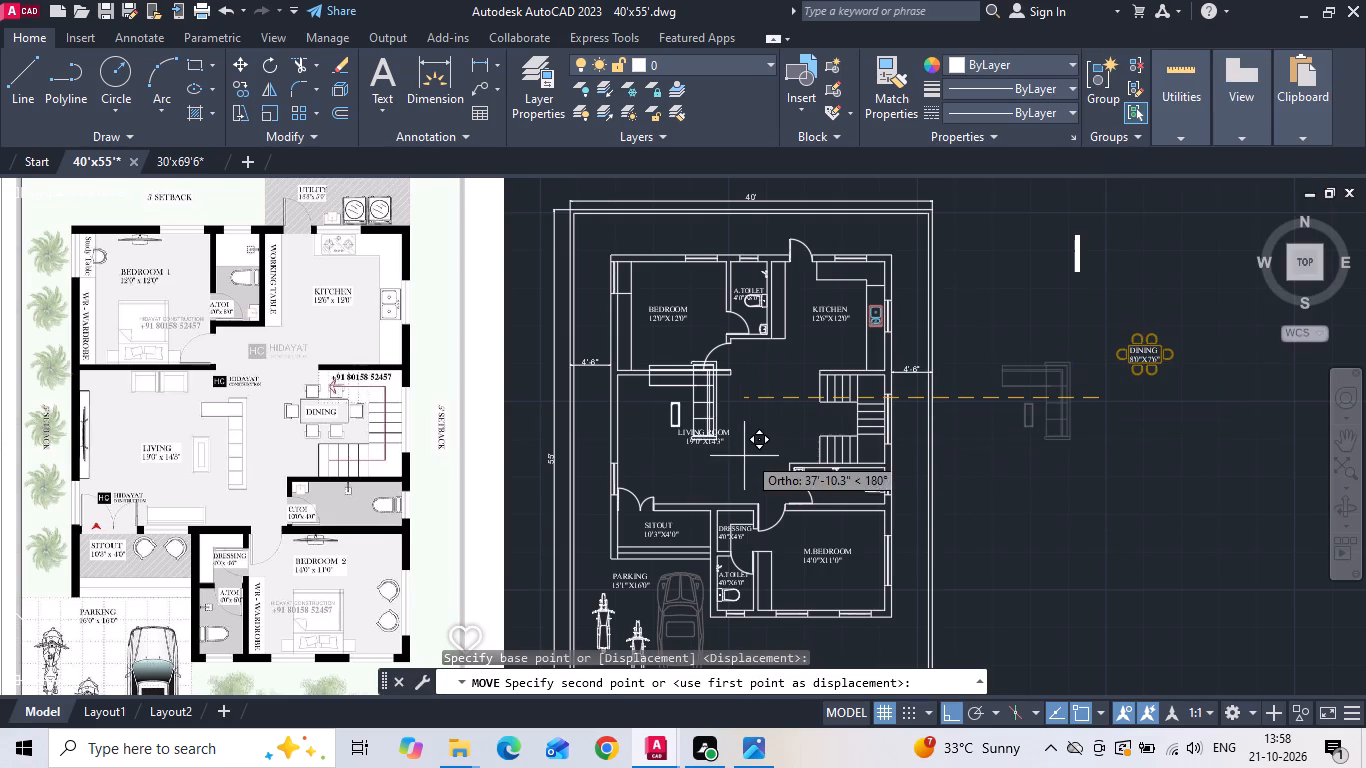
key(F8)
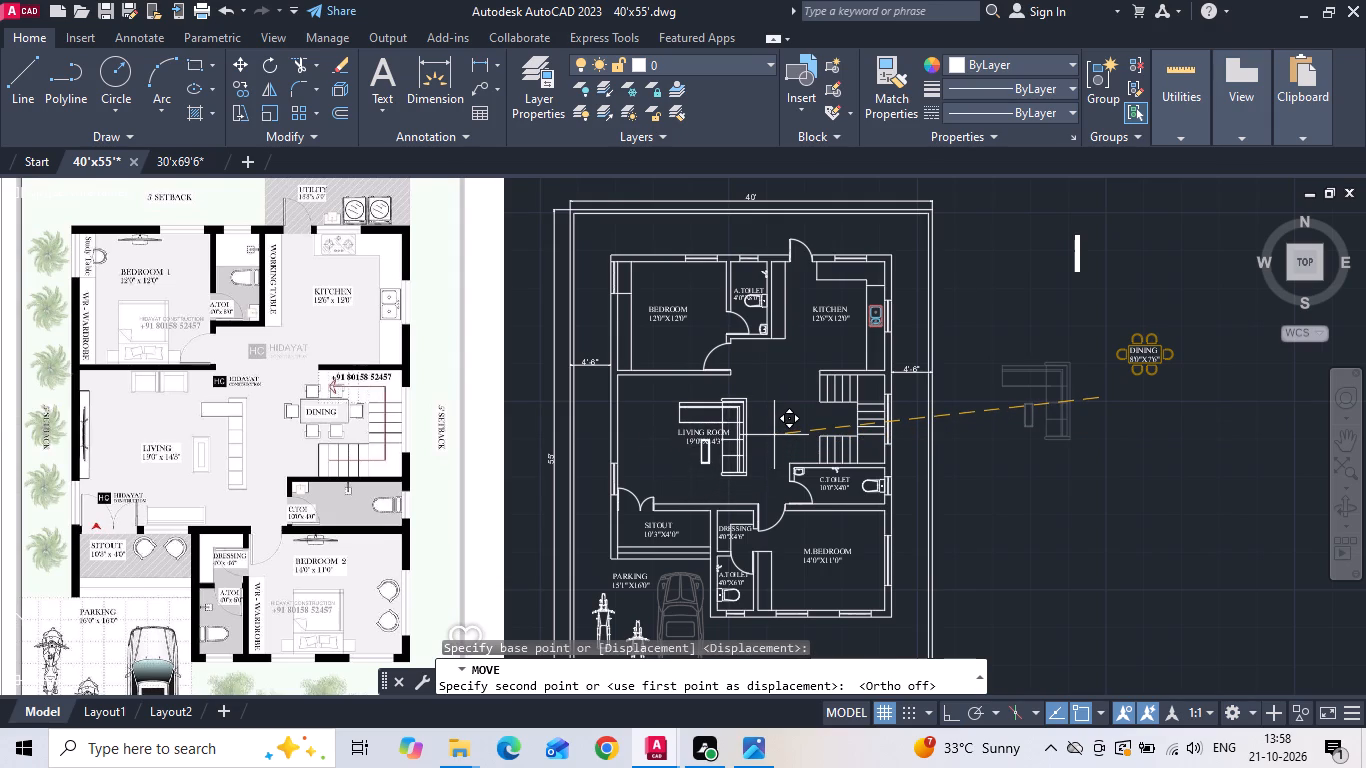
click(775, 435)
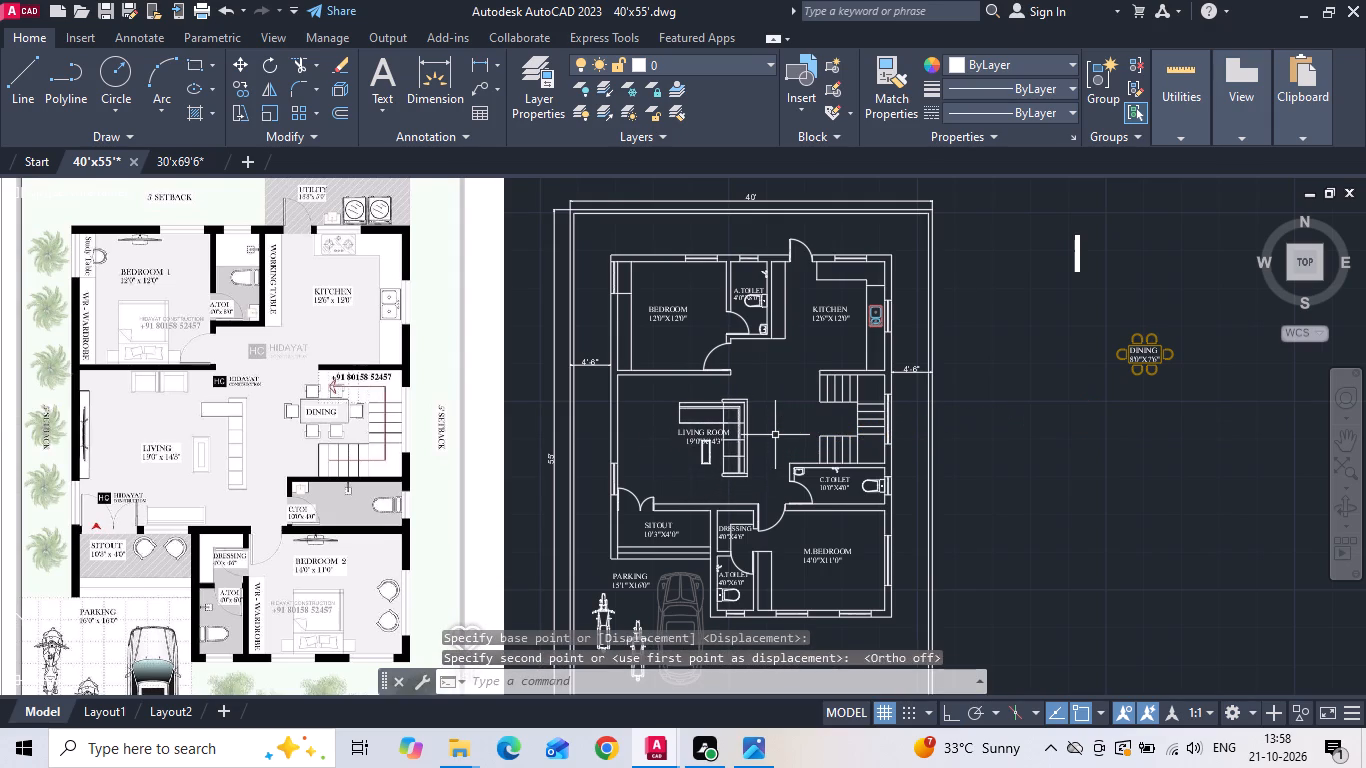
key(Escape)
scroll(1160, 349, up, 3)
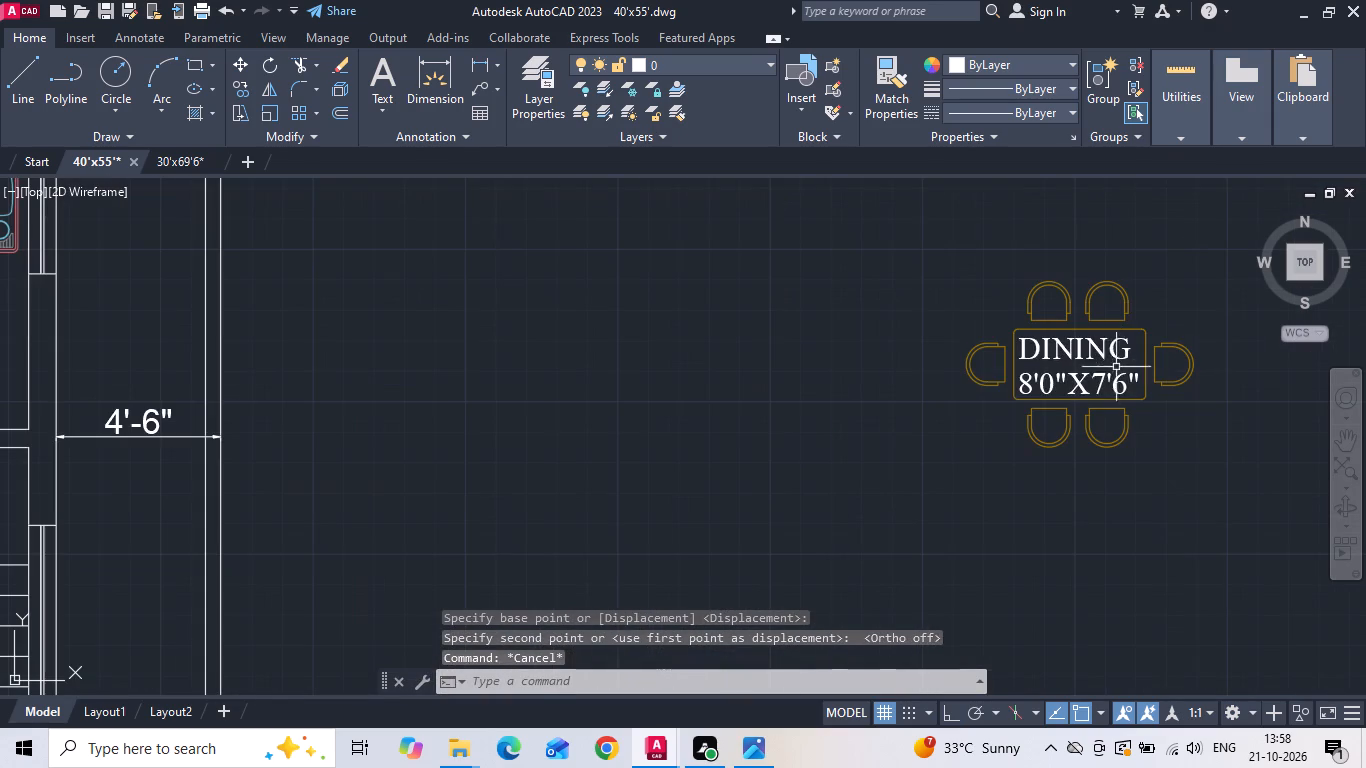
Delete the 8'0"X7'6" size line from the DINING label on the dining table outside the plan.
double_click(1110, 378)
drag(1141, 382, 856, 381)
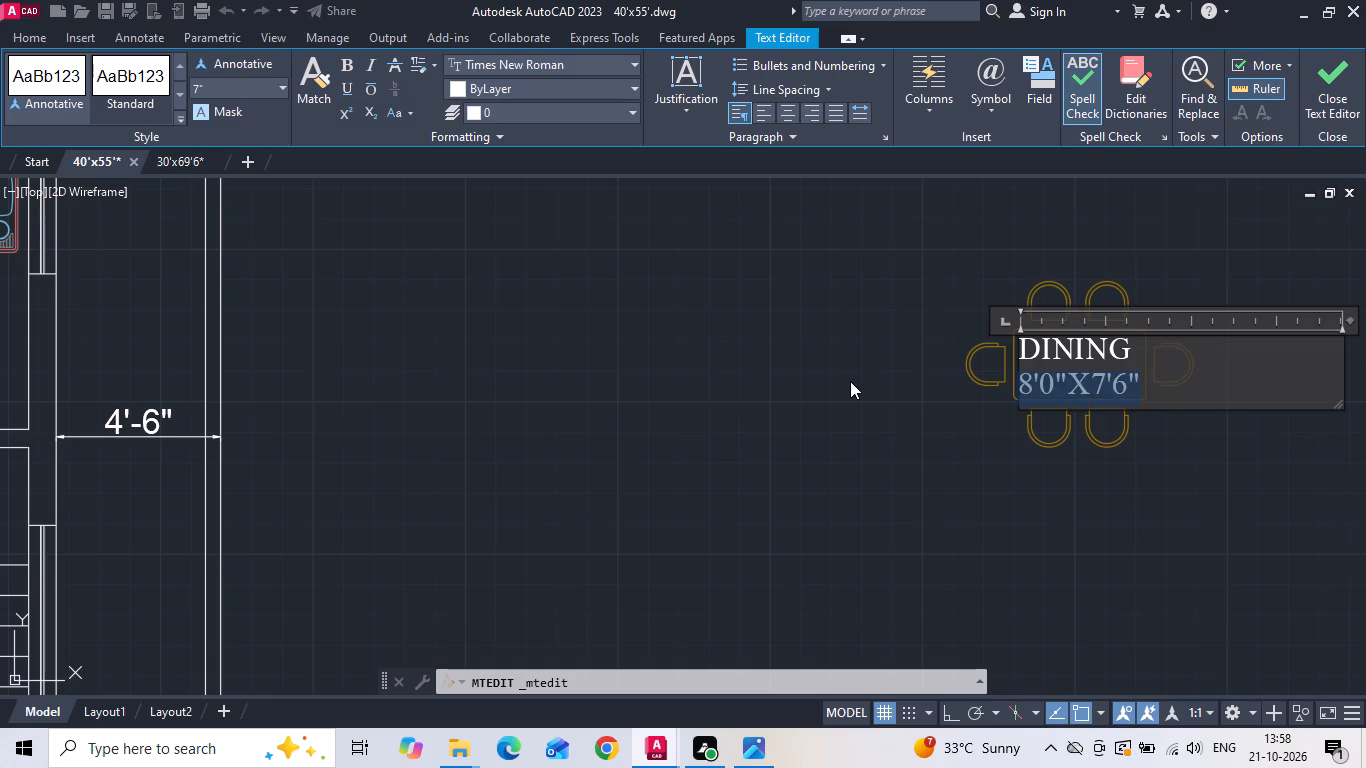
key(BackSpace)
click(942, 496)
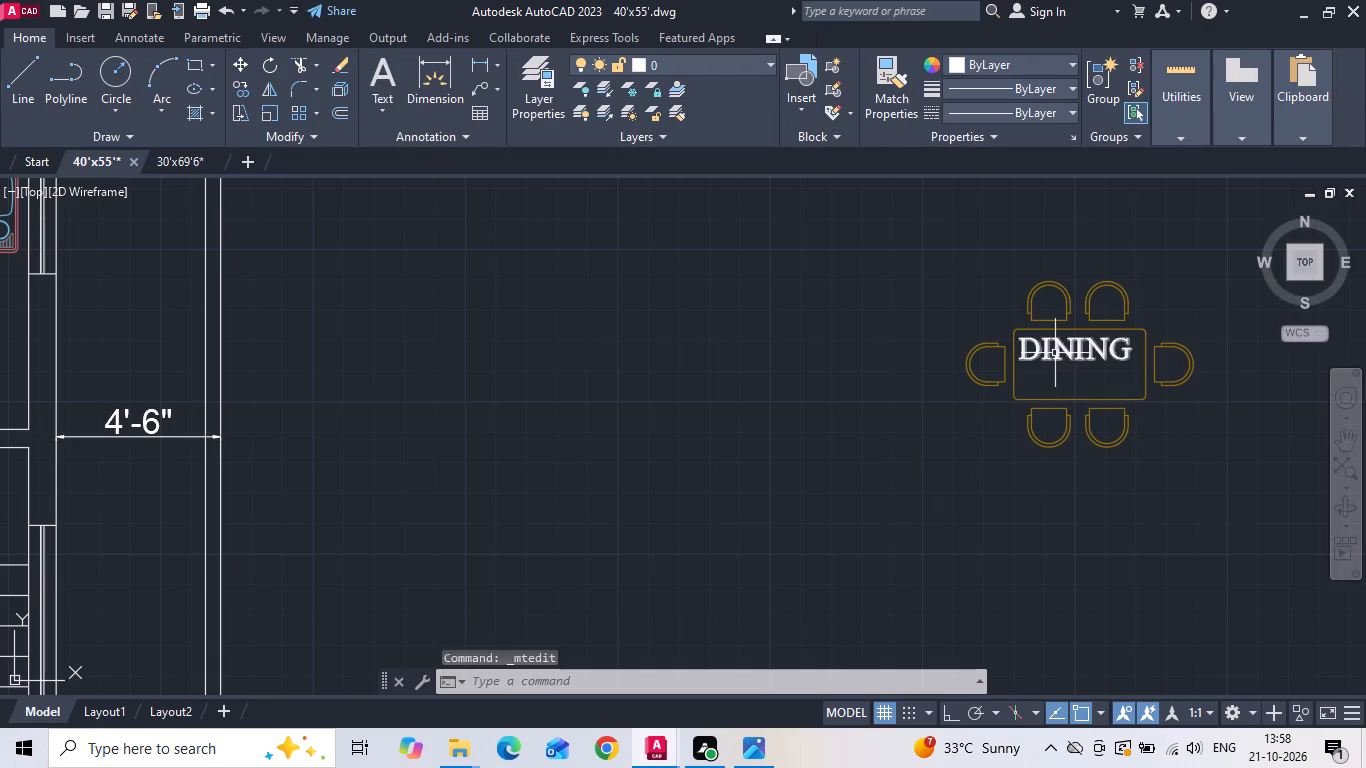
Move the DINING label slightly to centre it on the dining table.
click(1055, 353)
right_click(1055, 352)
click(1082, 362)
click(1151, 550)
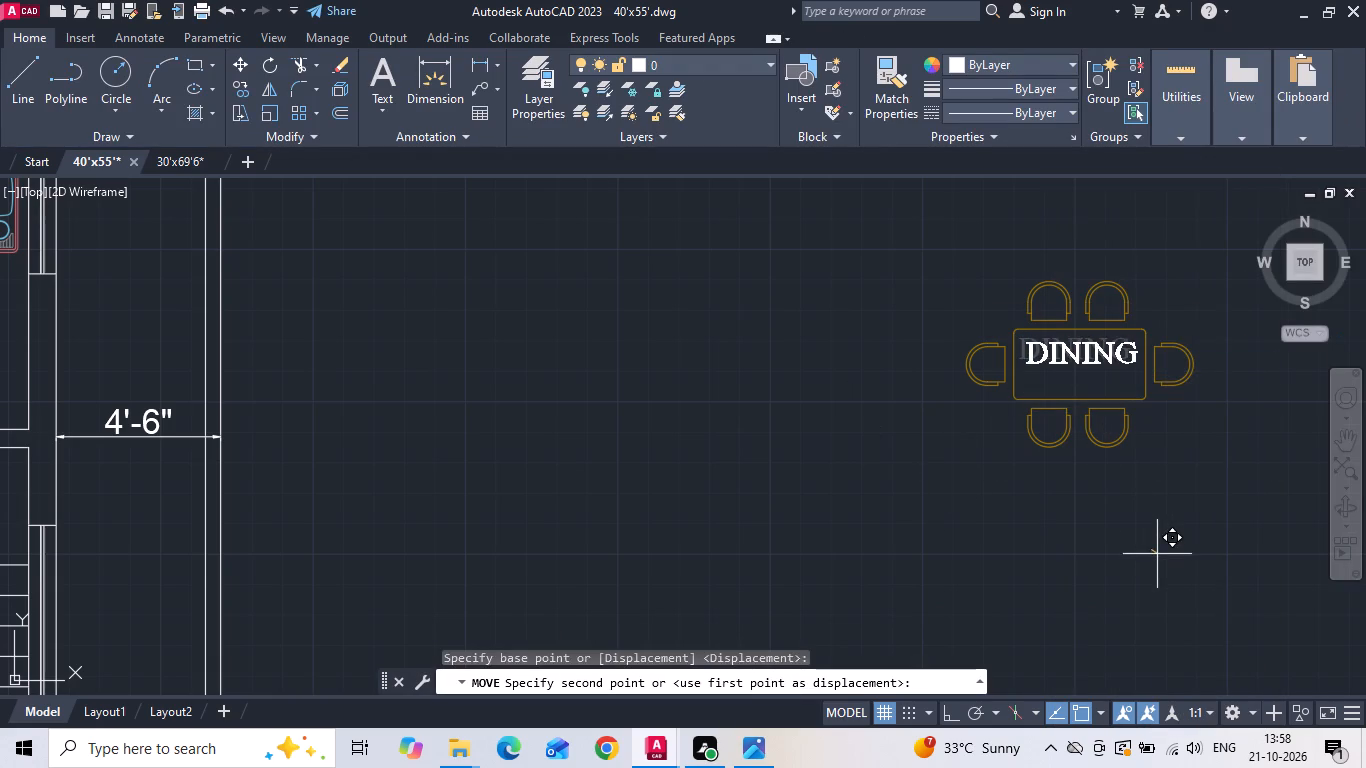
click(1158, 563)
Move the dining table set with its label from outside the plan to the staircase, between its north and south flights.
drag(1157, 516, 1110, 445)
click(1036, 365)
right_click(1036, 364)
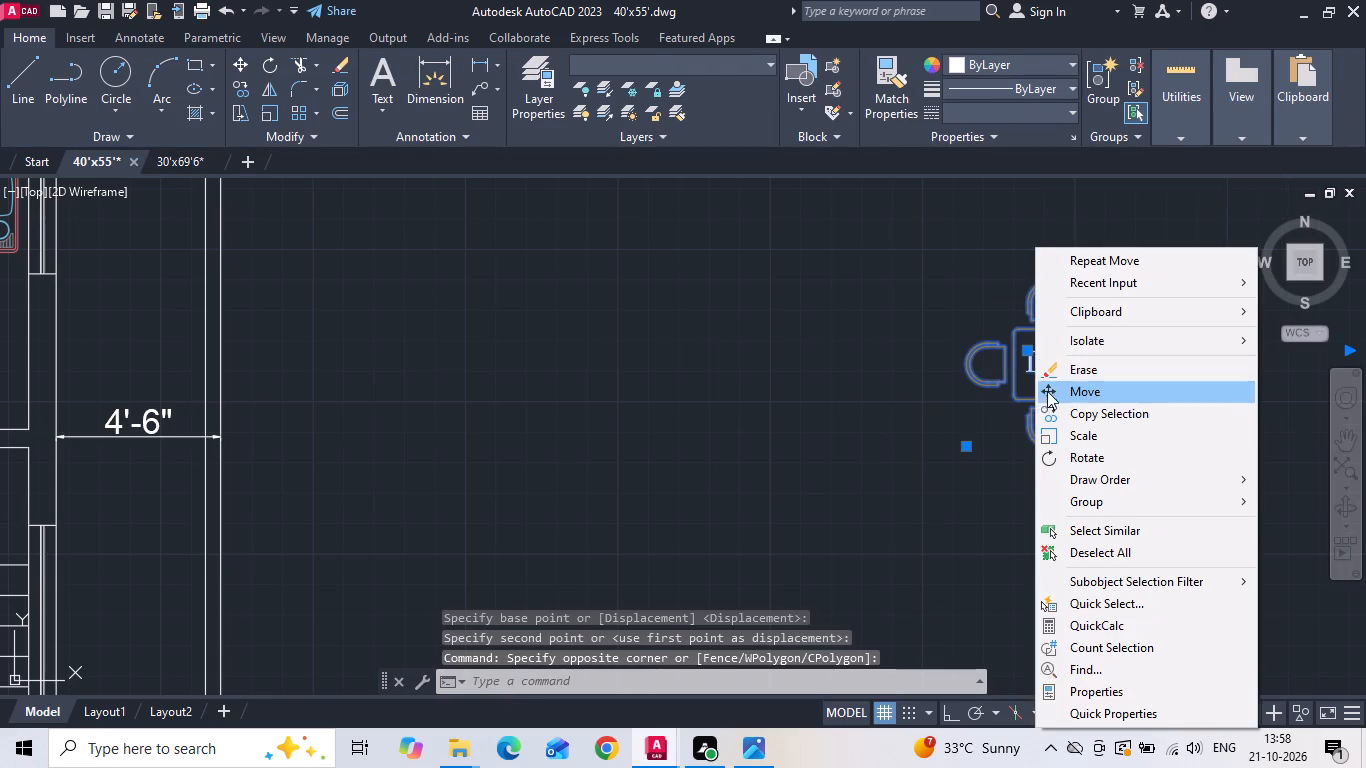
click(1052, 395)
drag(1064, 363, 1017, 378)
scroll(901, 410, down, 4)
scroll(893, 429, up, 2)
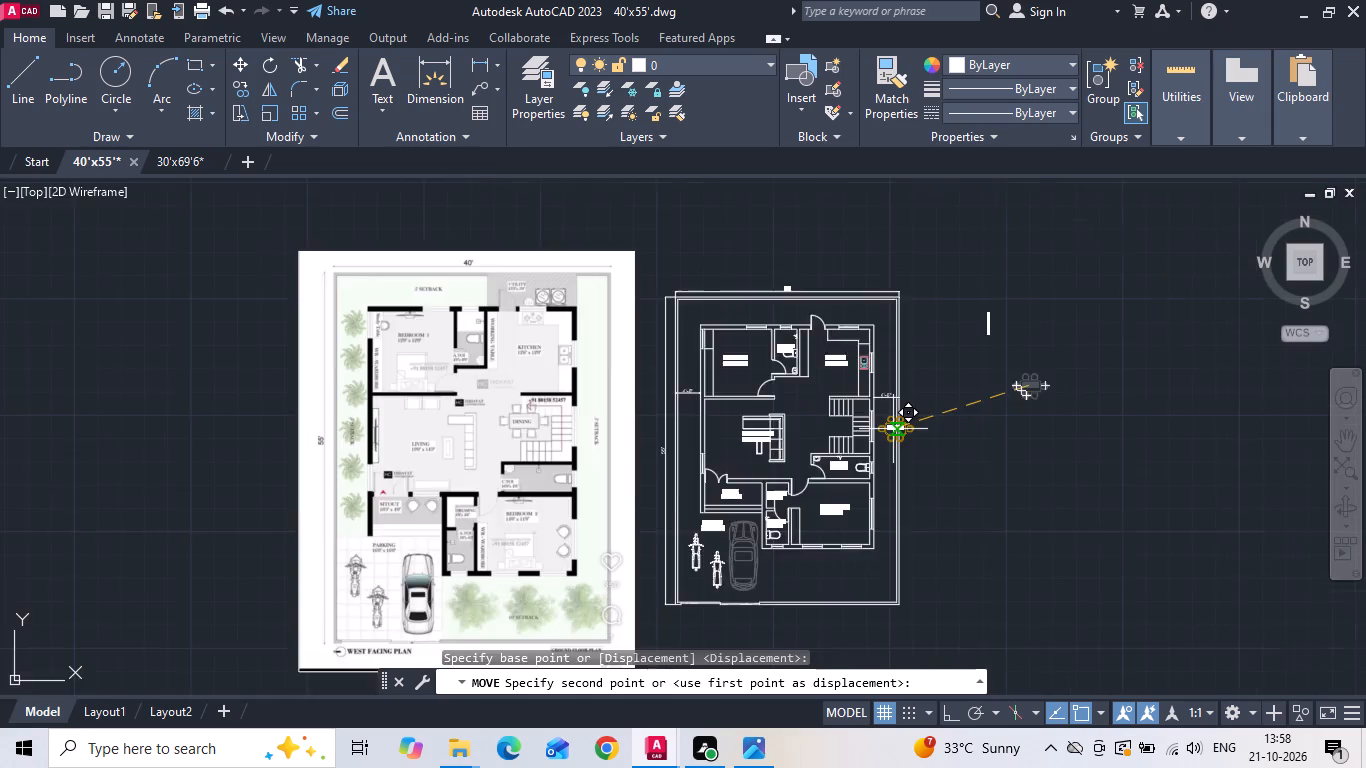
scroll(893, 429, up, 1)
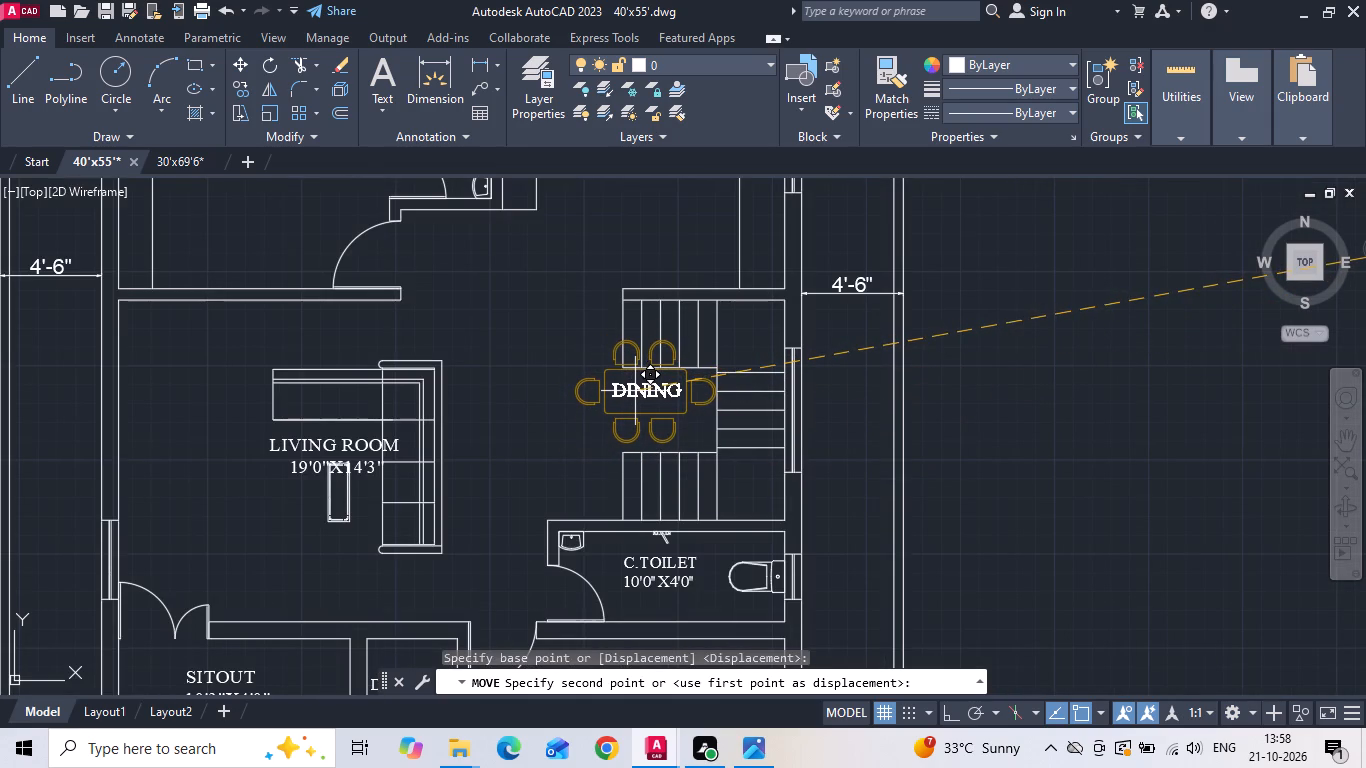
click(635, 394)
key(Escape)
middle_drag(700, 347, 936, 342)
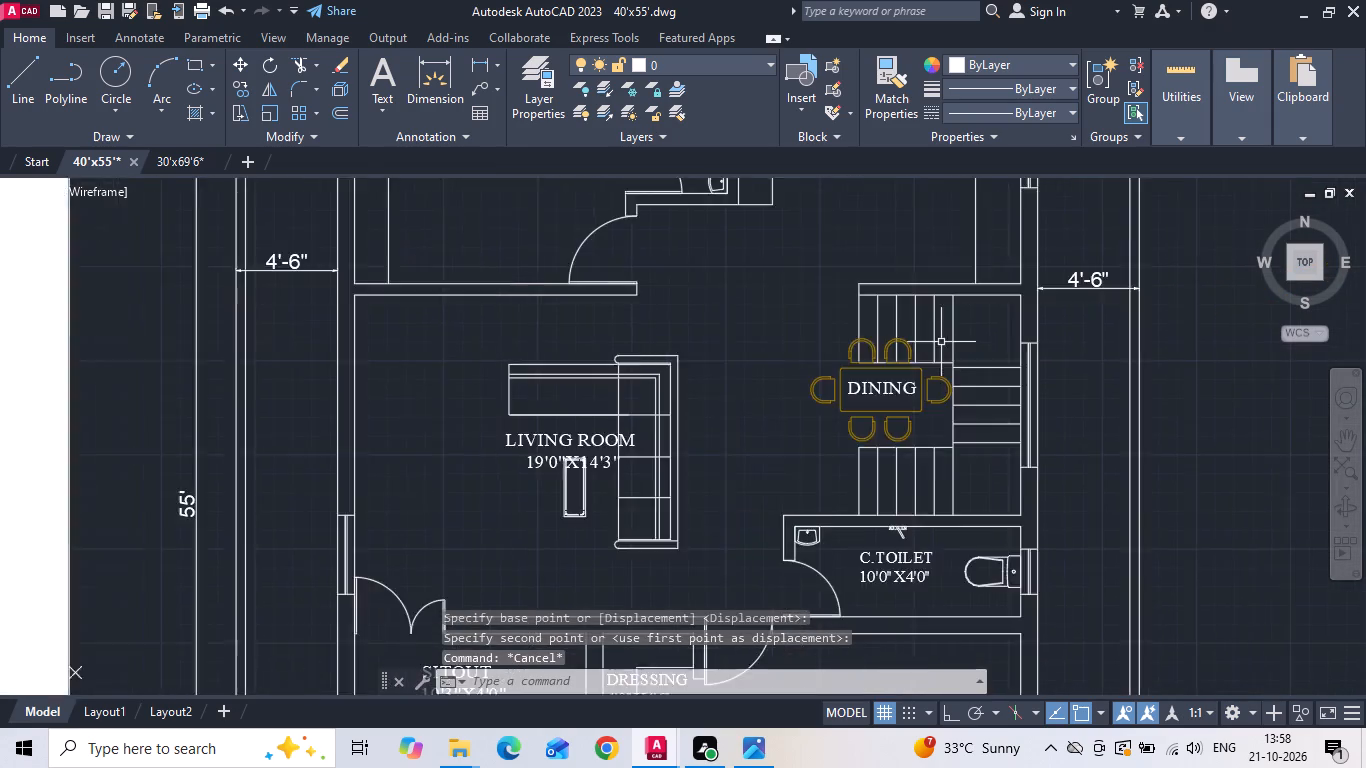
scroll(944, 348, down, 2)
scroll(946, 349, up, 3)
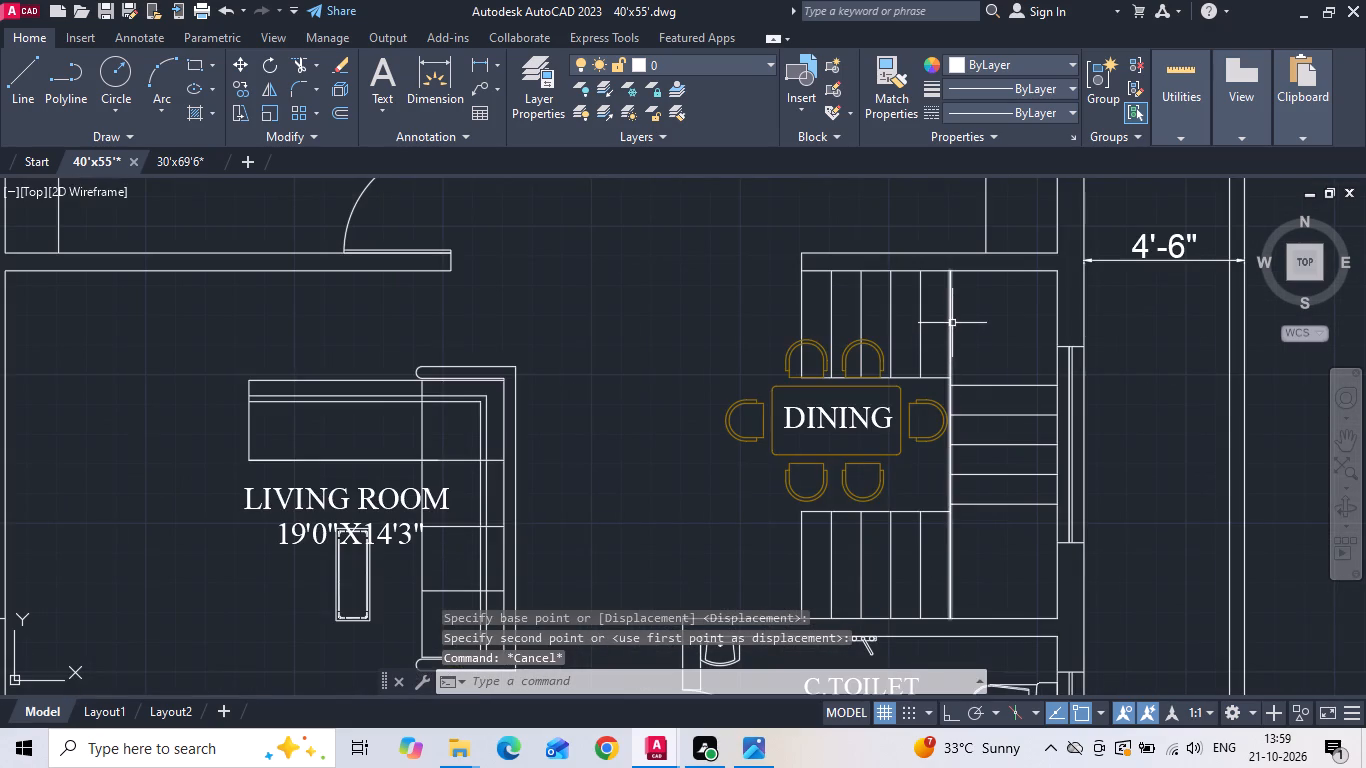
Trim the long north-south stair line back to the landing edge, removing its part beside the north flight.
key(t)
key(r)
key(space)
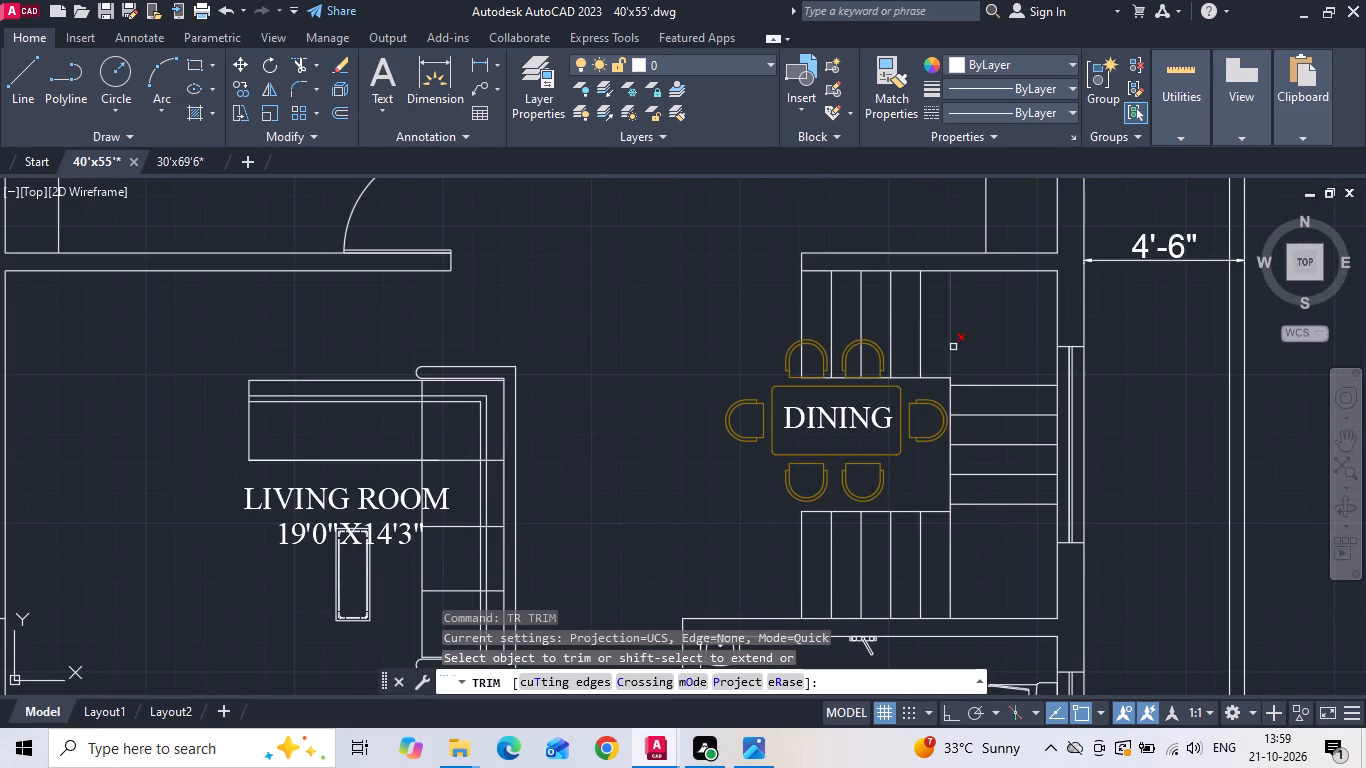
click(954, 350)
key(Escape)
key(t)
key(r)
key(space)
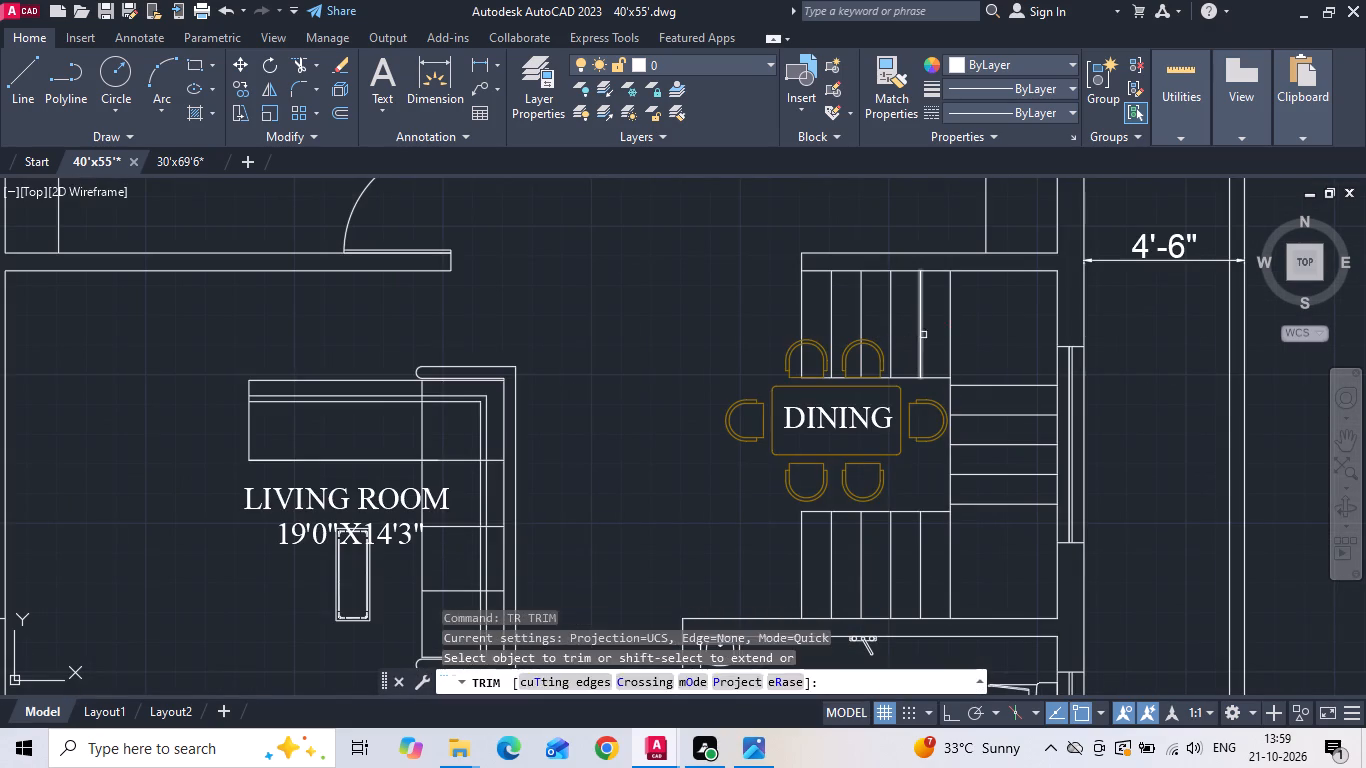
drag(938, 335, 955, 345)
scroll(957, 346, up, 2)
key(Escape)
Copy the easternmost tread line of the north flight one tread east, onto the landing edge's east corner.
drag(925, 338, 881, 344)
click(826, 336)
right_click(826, 336)
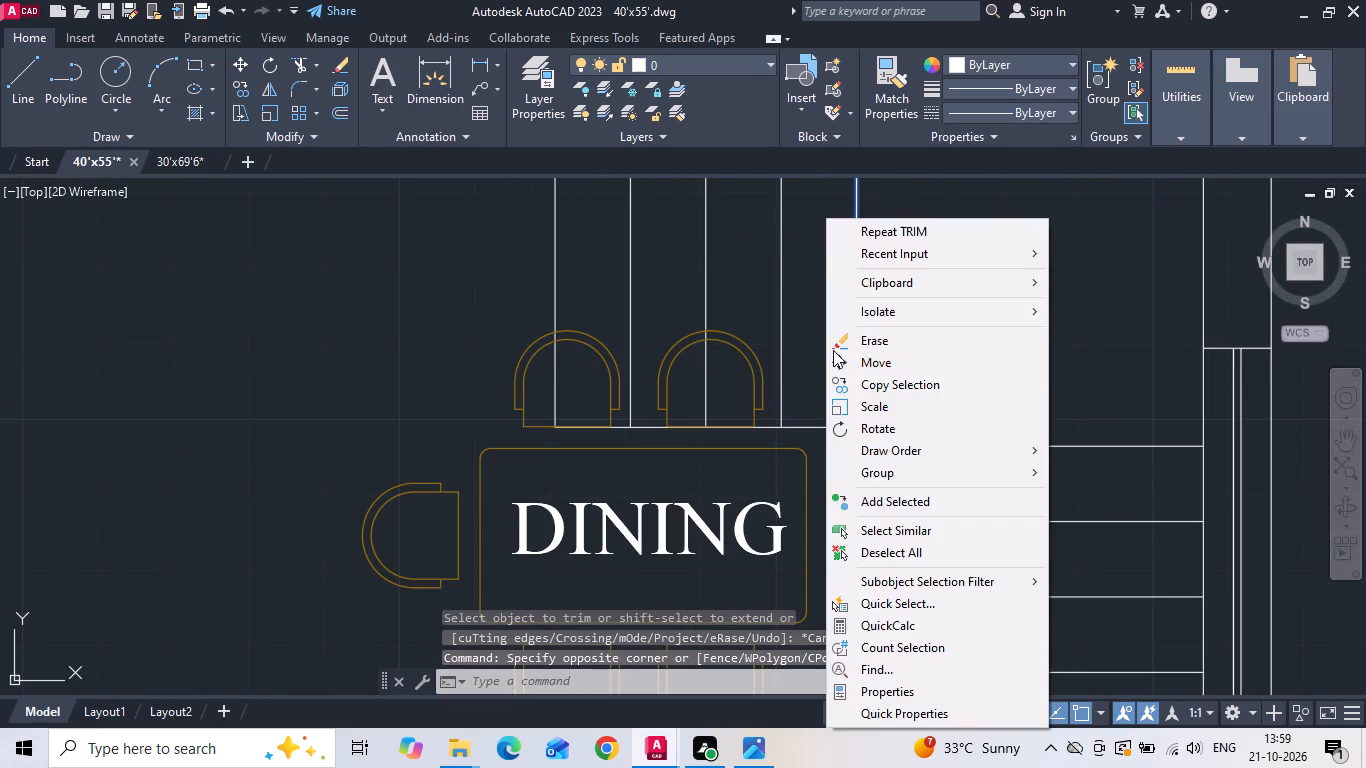
click(854, 375)
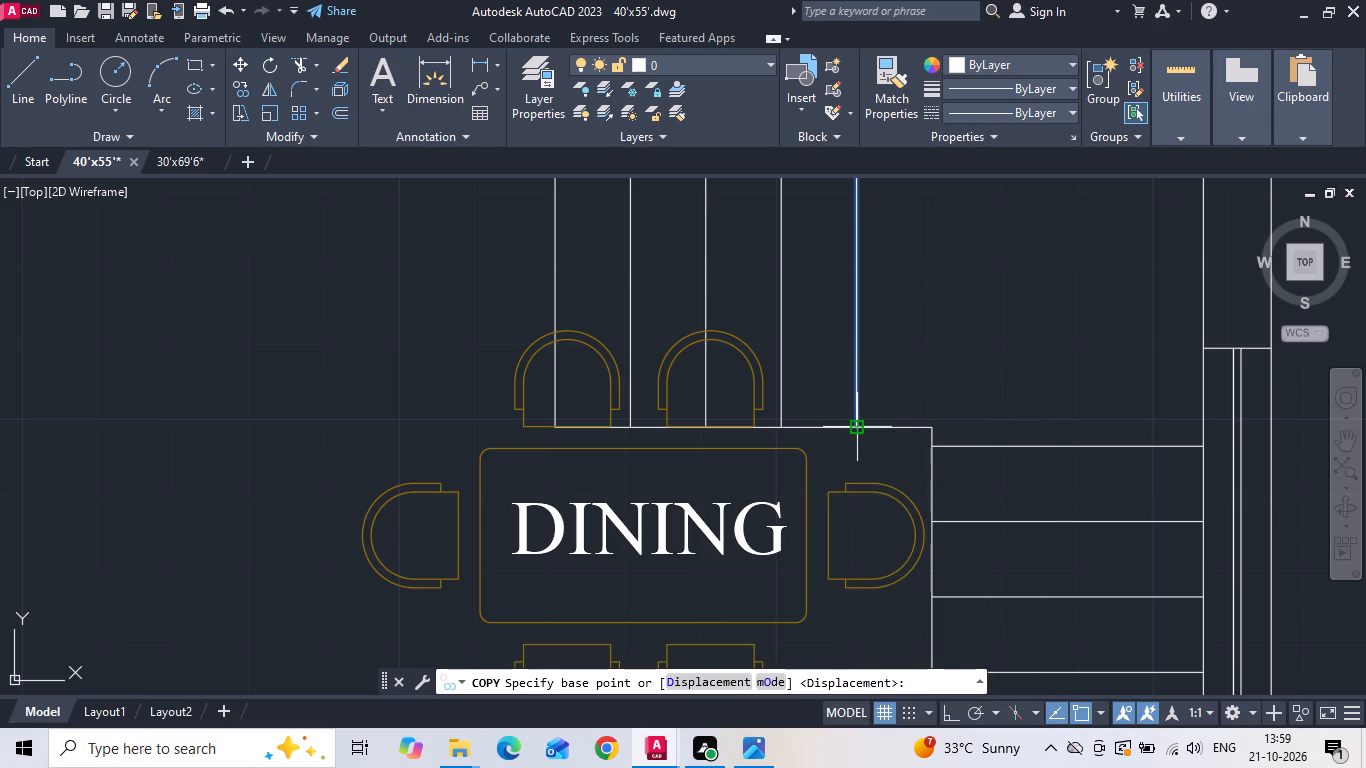
click(858, 432)
click(931, 429)
key(Escape)
Load the ACAD_ISO02W100 (ISO dash) linetype into the drawing.
click(961, 251)
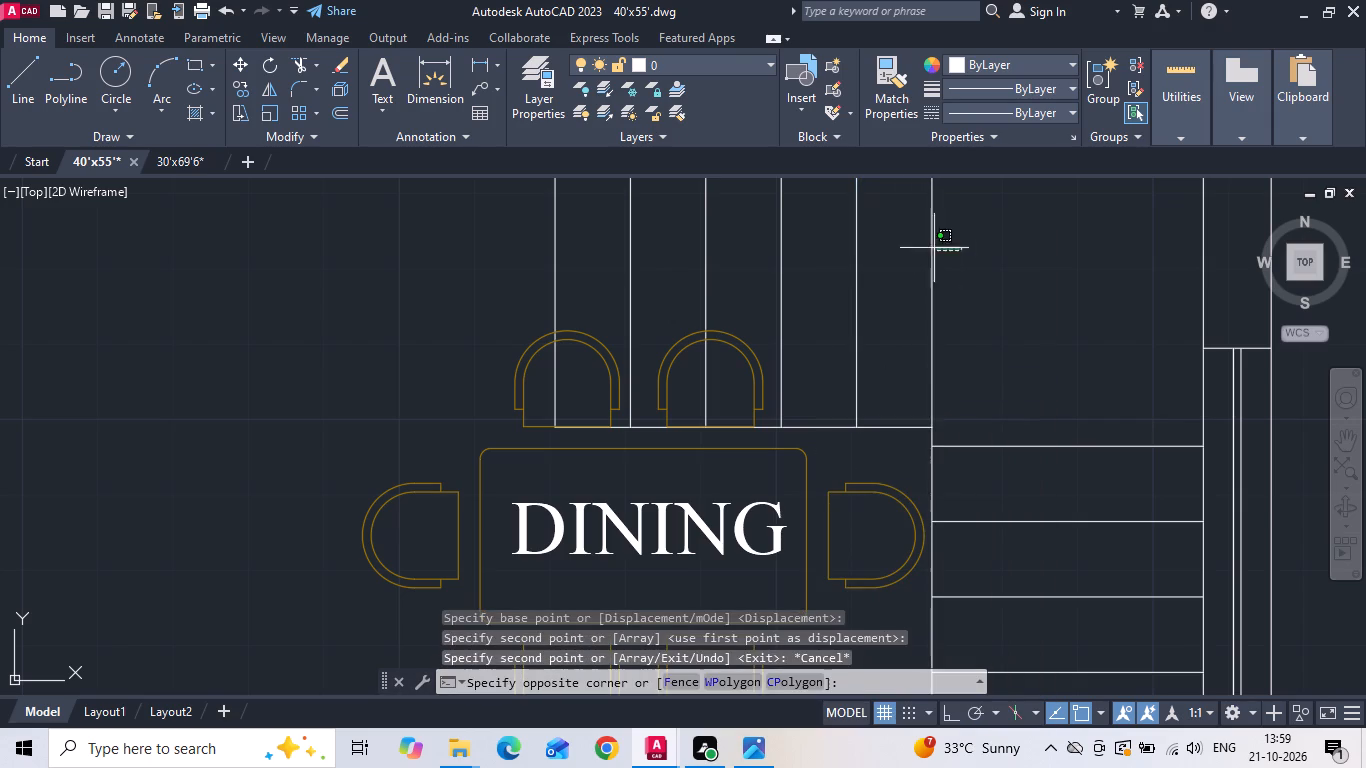
click(424, 260)
click(962, 113)
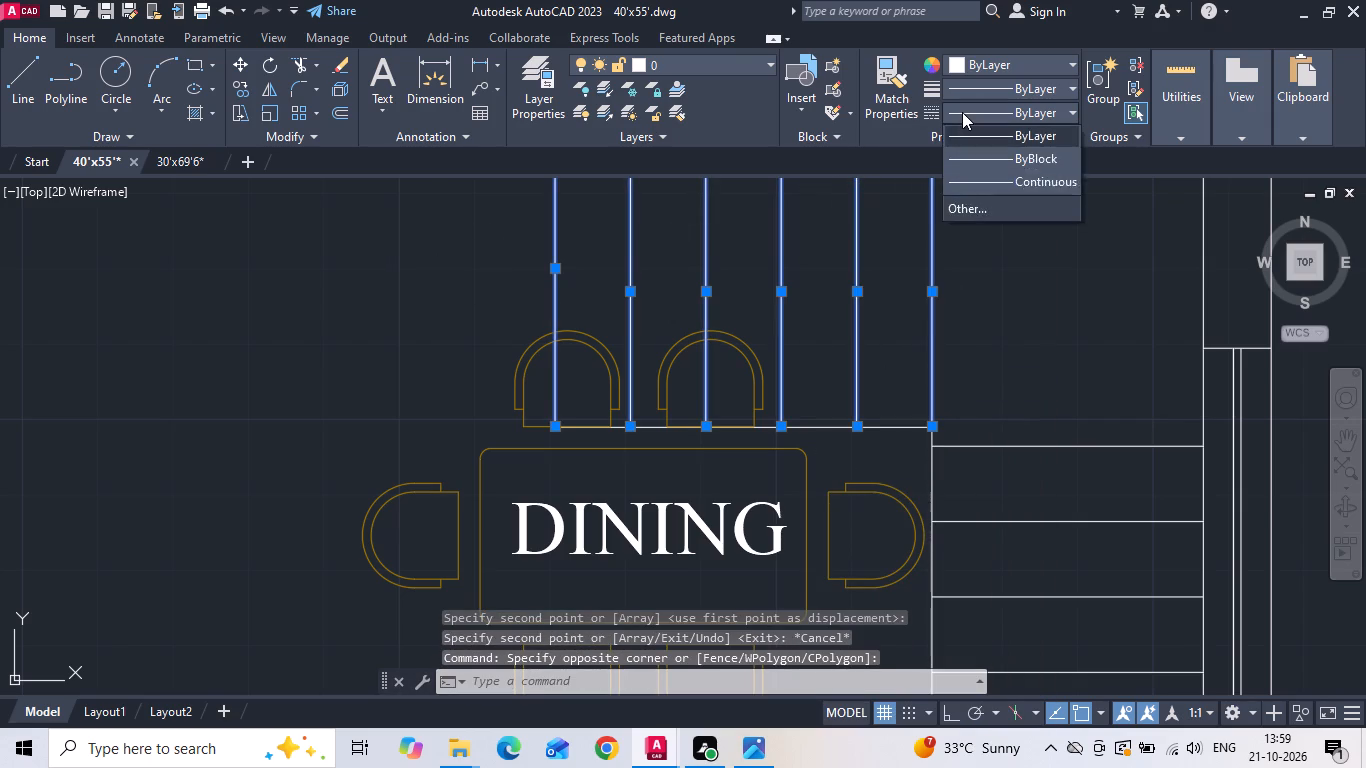
key(Escape)
key(Escape)
click(963, 111)
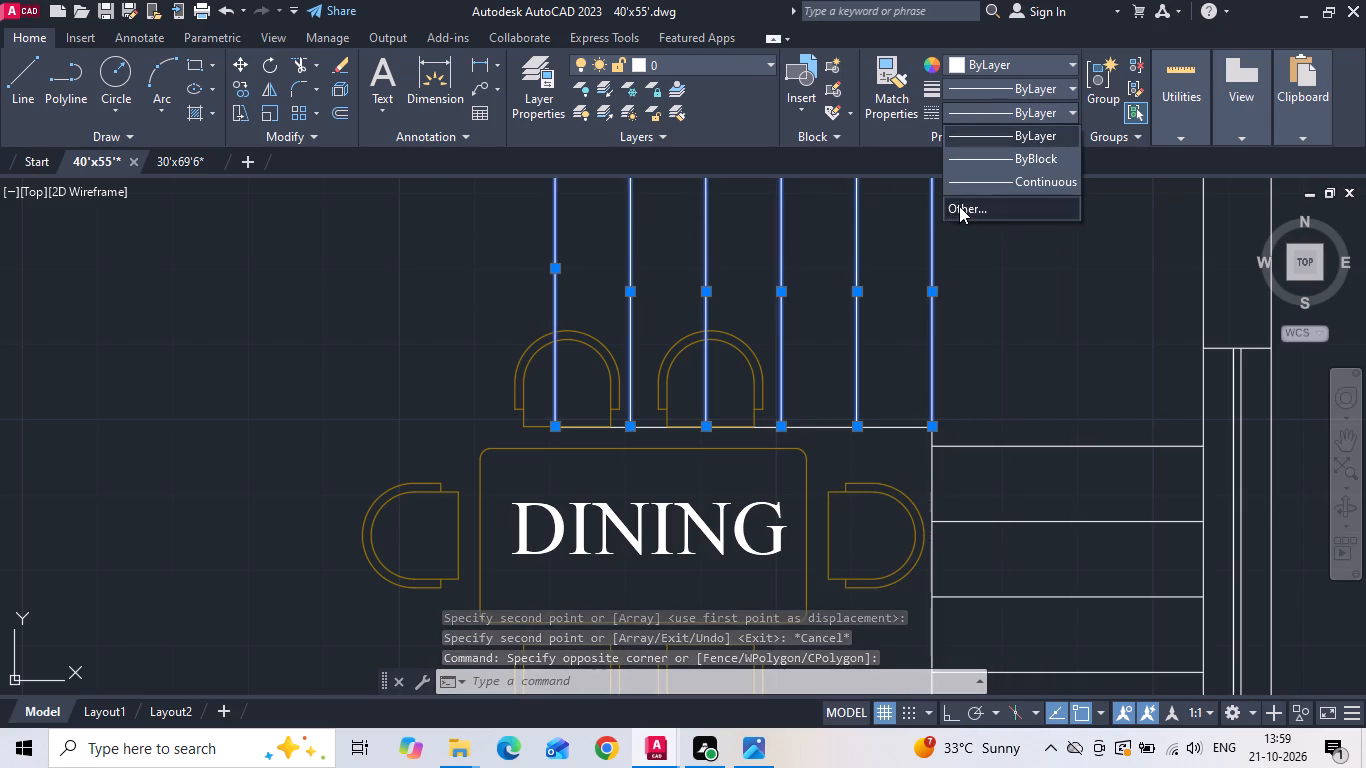
click(959, 206)
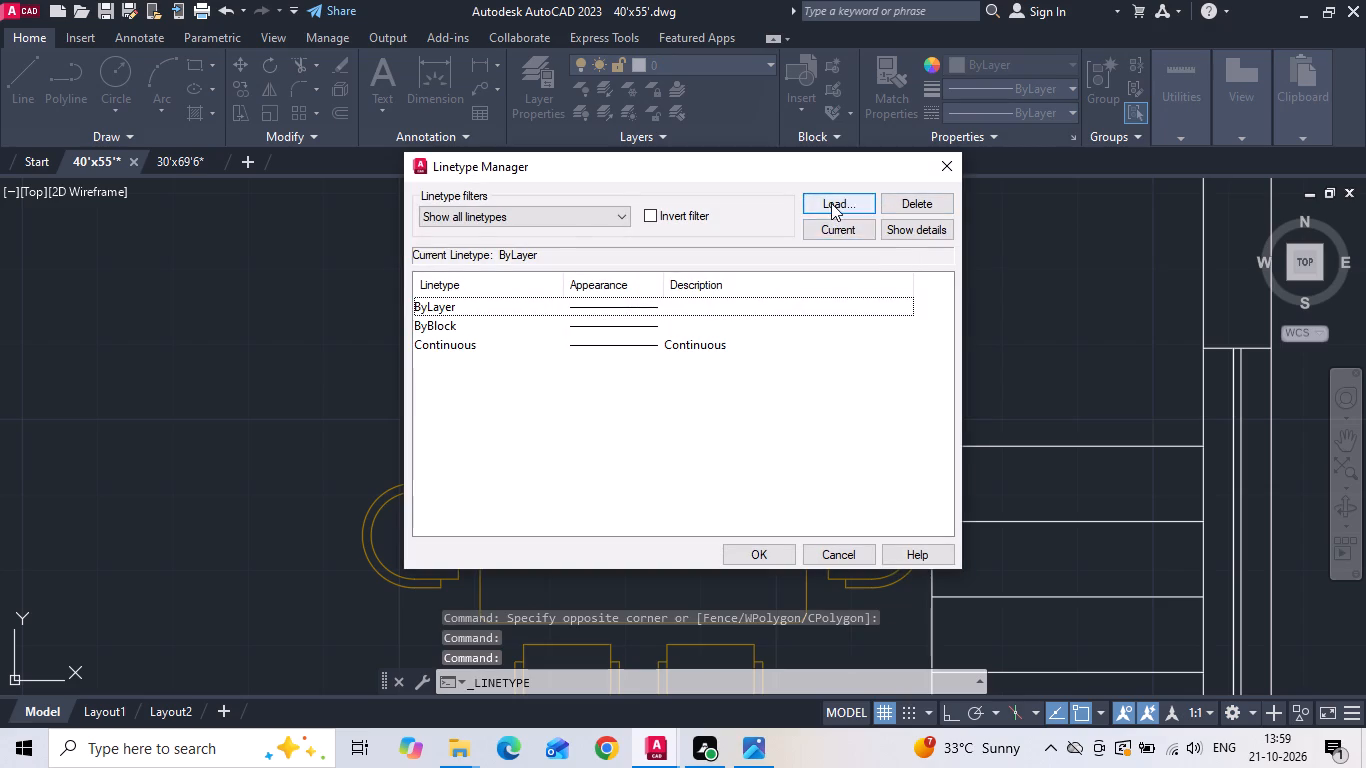
click(831, 203)
click(654, 330)
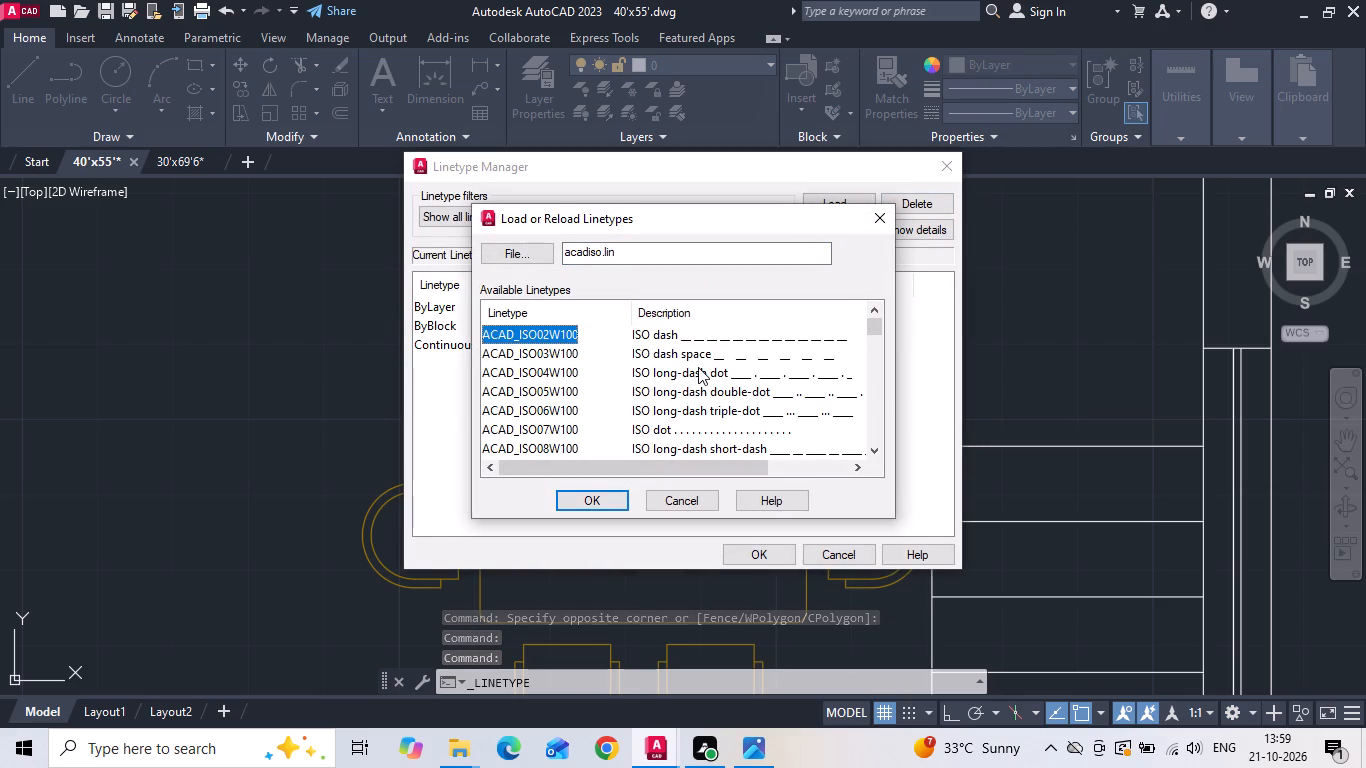
double_click(712, 332)
click(652, 347)
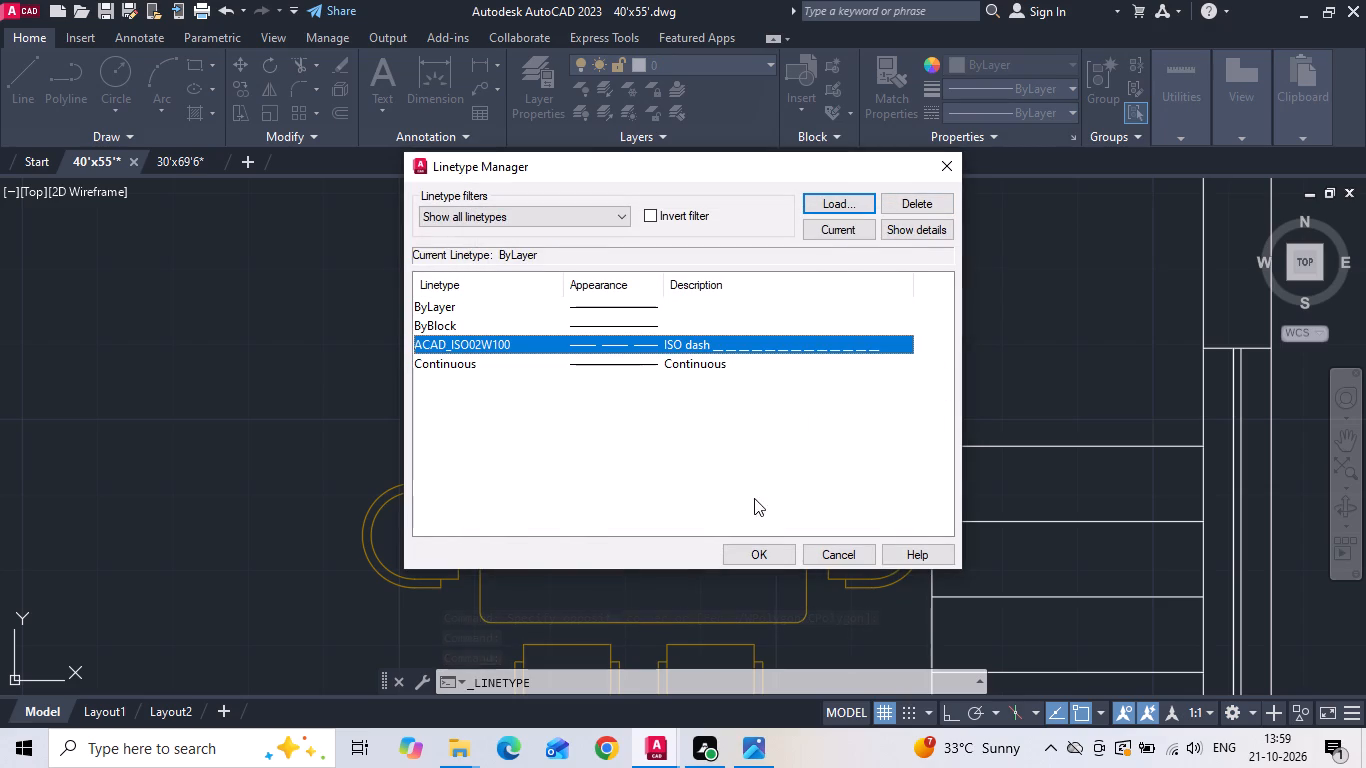
click(751, 552)
Set the linetype of the north flight's six tread lines to ACAD_ISO02W100.
drag(946, 260, 901, 260)
click(495, 266)
click(990, 116)
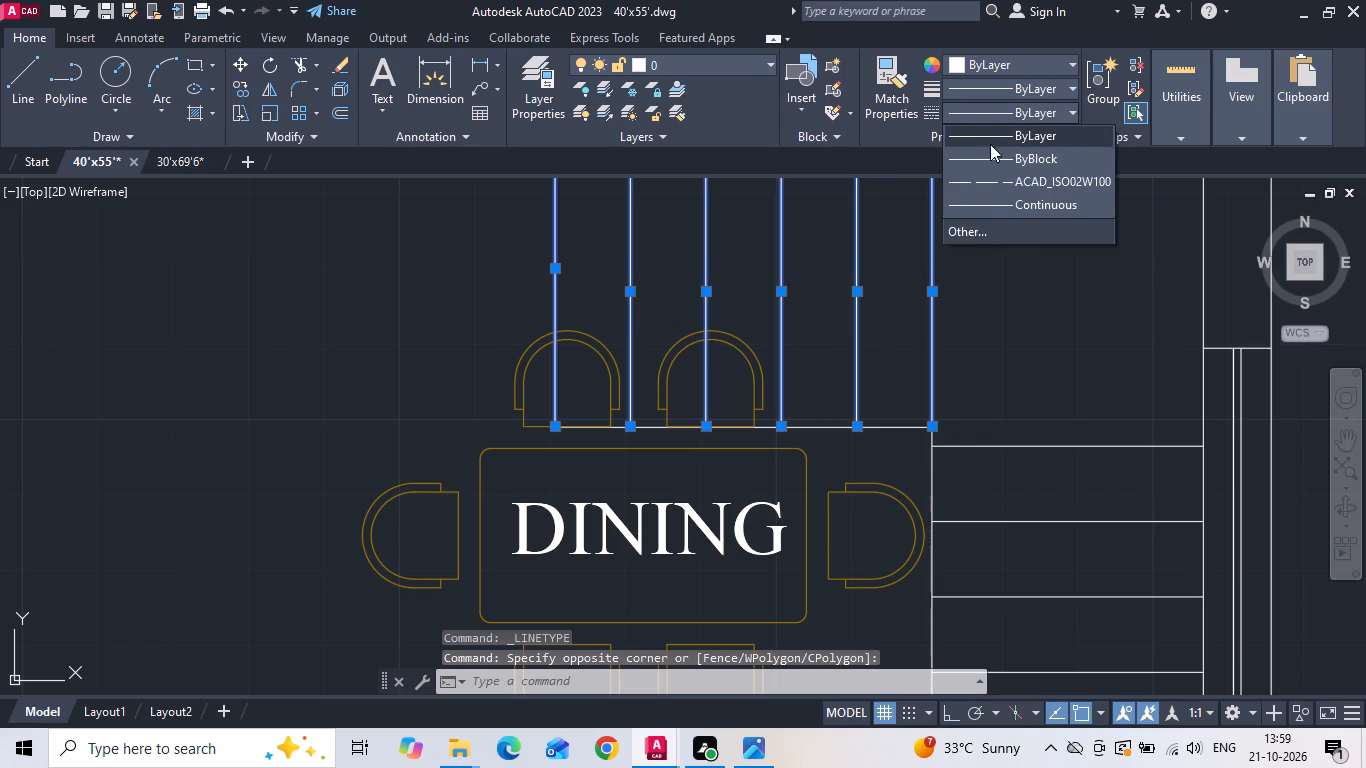
click(985, 194)
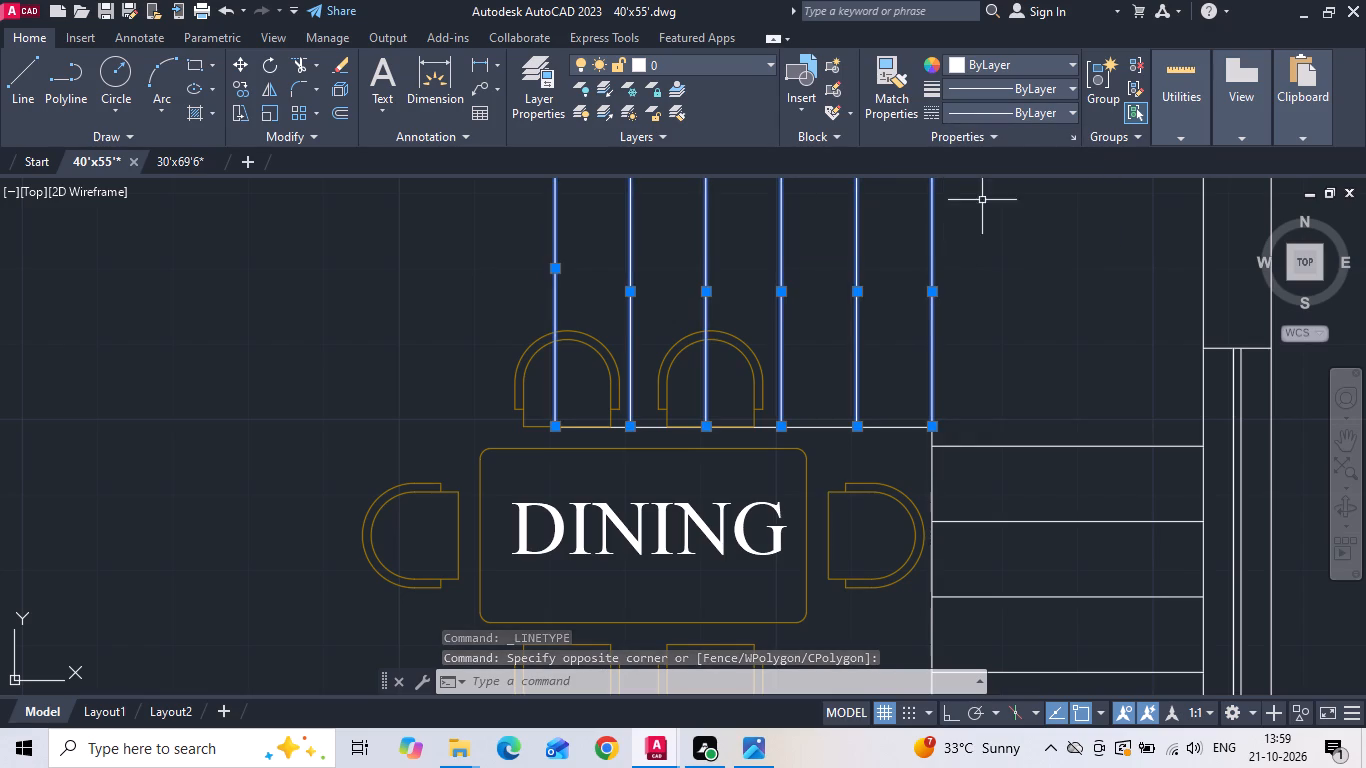
click(1007, 114)
click(1013, 184)
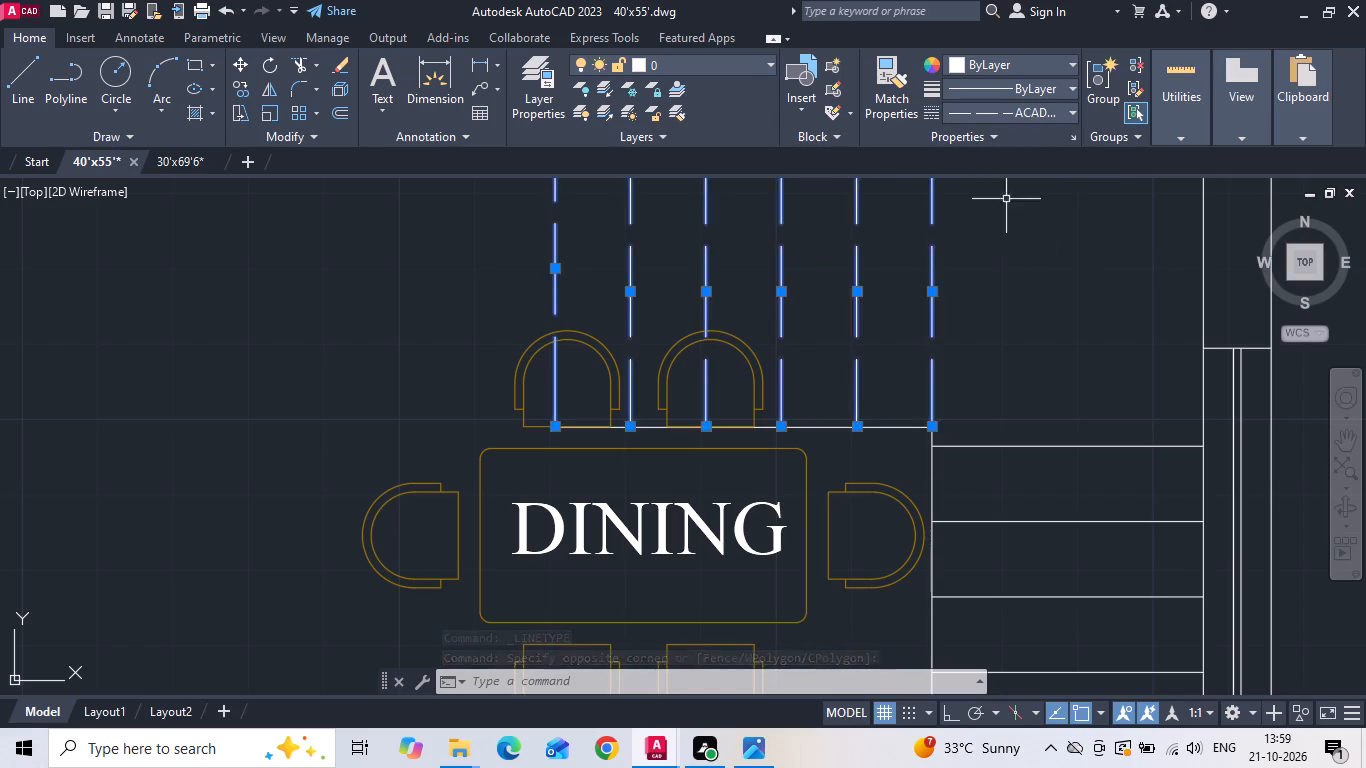
scroll(991, 242, down, 2)
key(Escape)
Set the linetype of the two northernmost tread lines in the east flight to ACAD_ISO02W100.
drag(1030, 304, 1029, 329)
click(1015, 369)
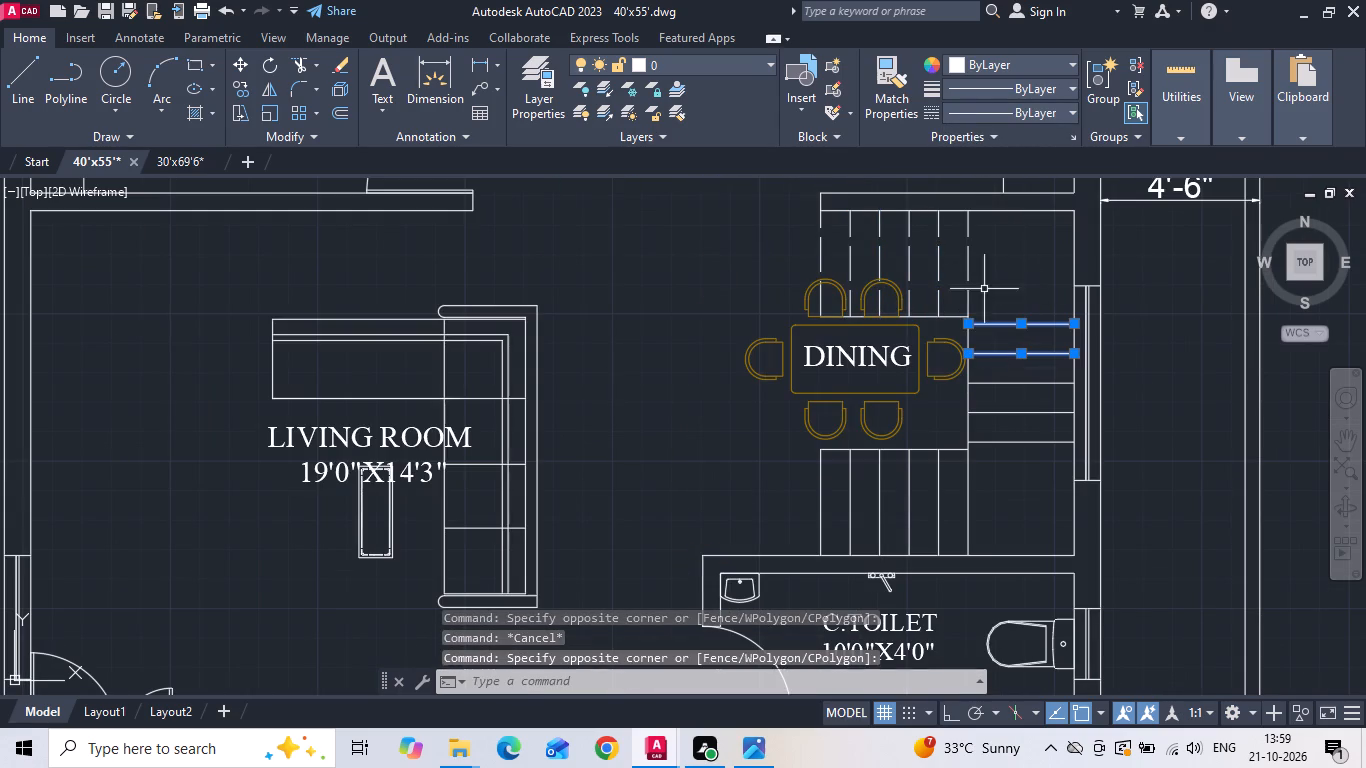
click(975, 112)
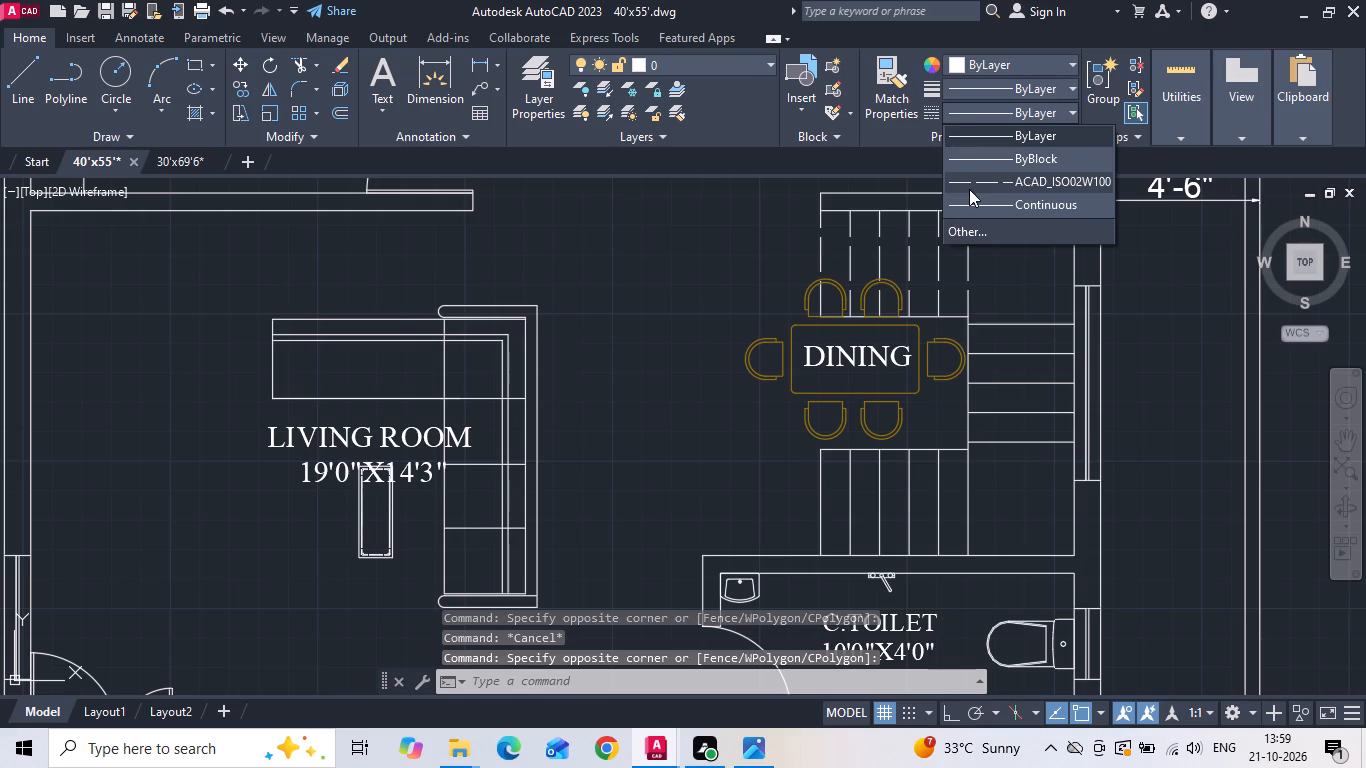
click(969, 189)
key(Escape)
key(Escape)
Draw a horizontal line with Ortho on along the middle of the south flight, from its west edge past its east end.
text(L)
key(space)
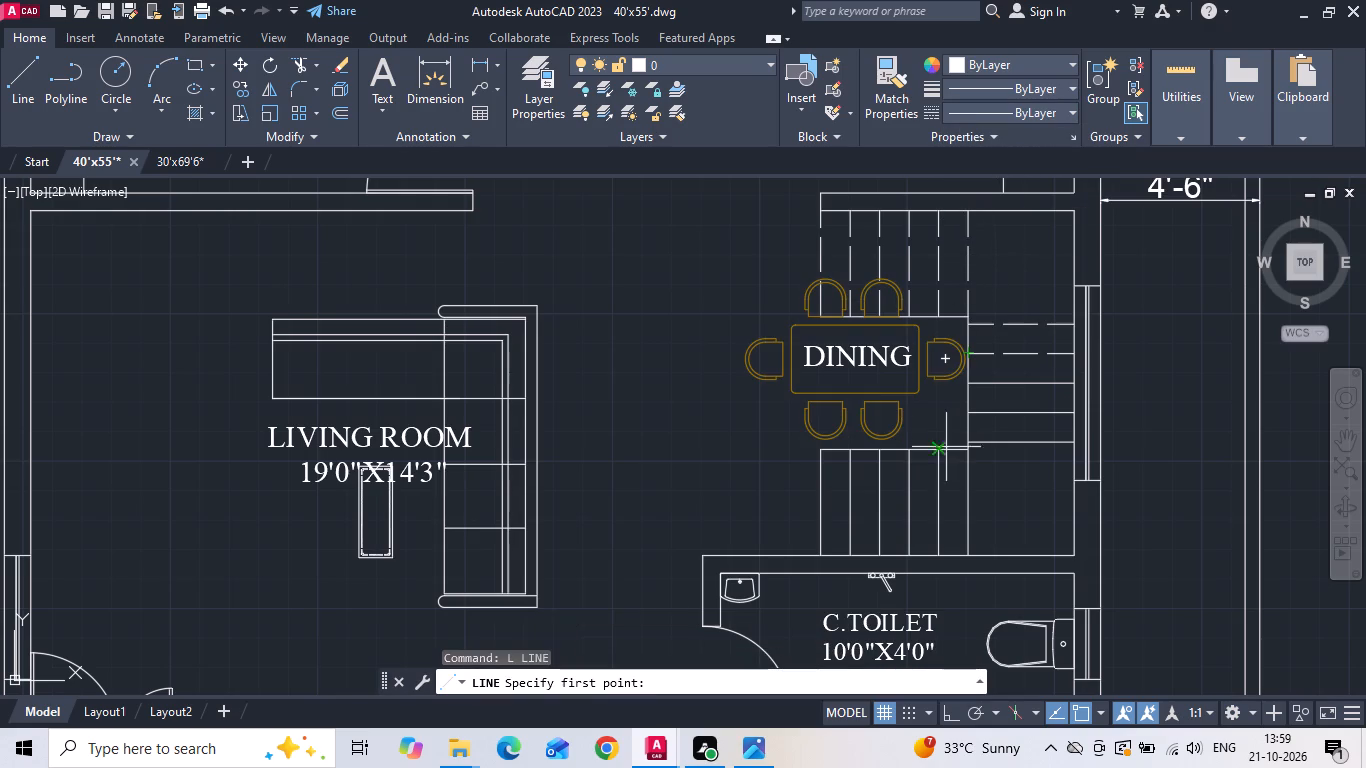
drag(823, 503, 834, 503)
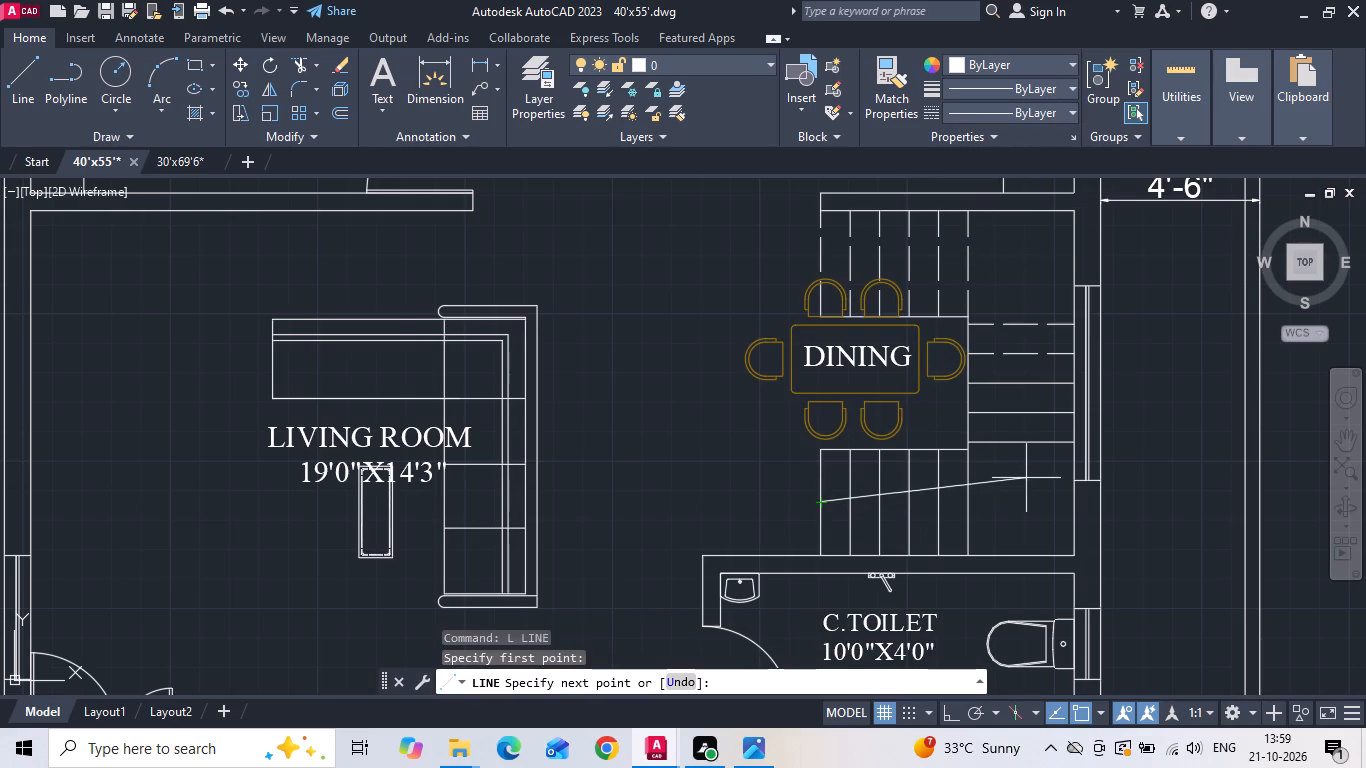
key(F8)
click(1034, 498)
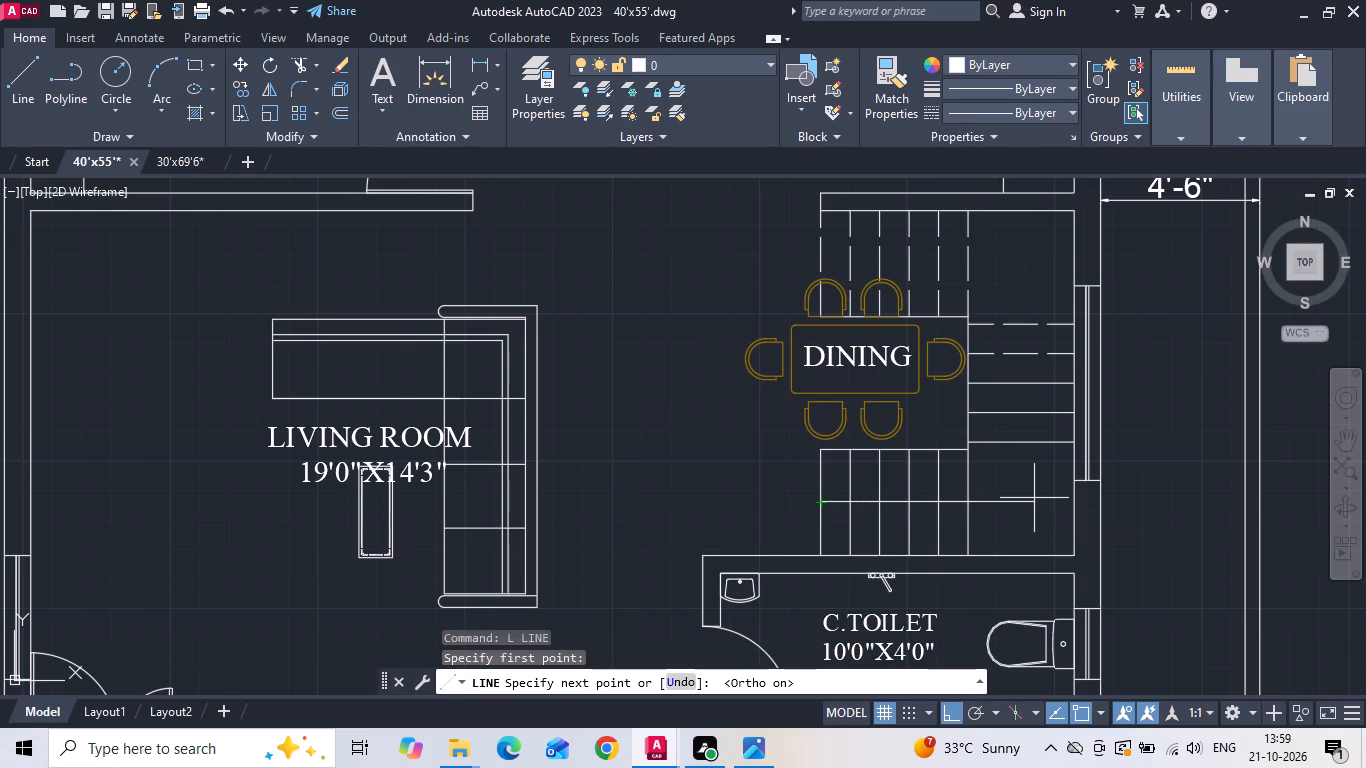
key(Escape)
Draw a horizontal line along the middle of the north flight, from its west edge past its east end.
key(l)
key(space)
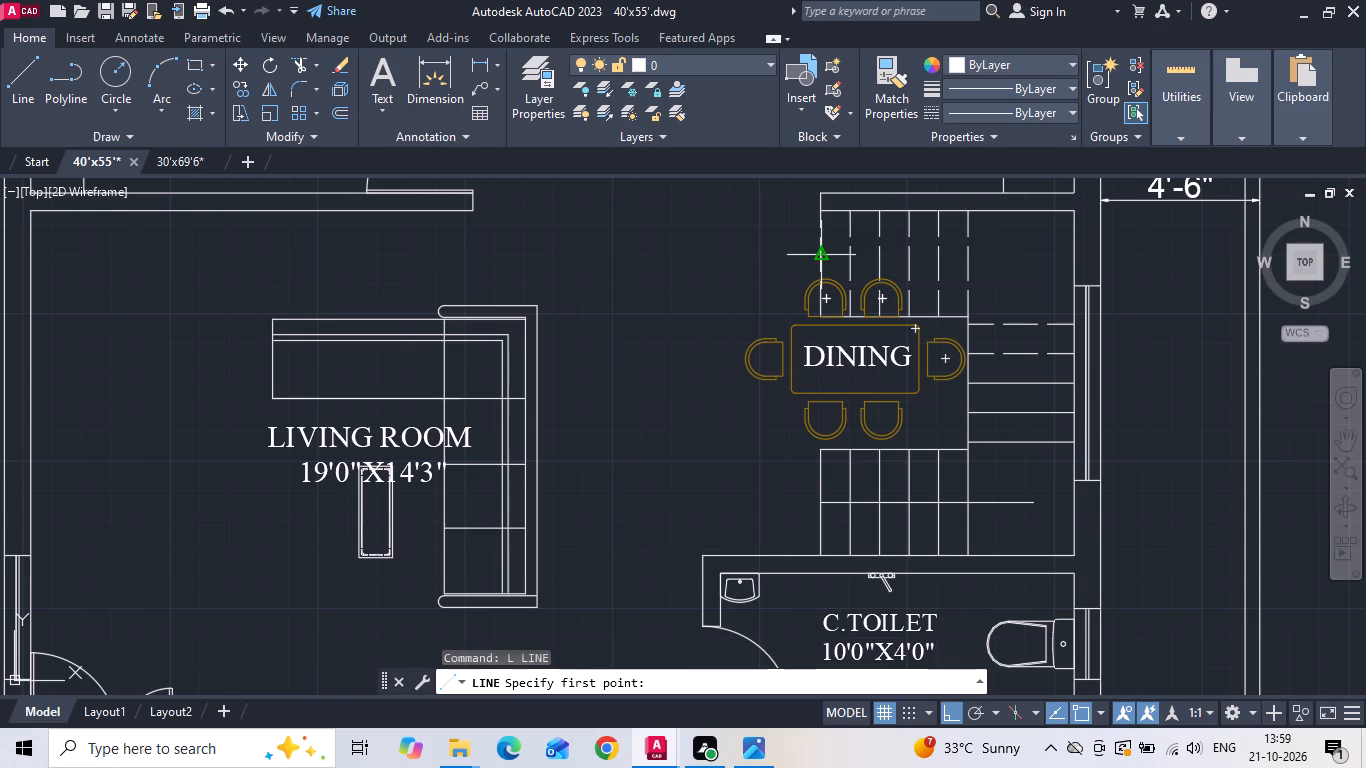
drag(819, 251, 867, 251)
click(1023, 254)
key(Escape)
Draw a vertical line down the middle of the east flight, from its northernmost tread to beyond its southernmost tread.
key(l)
key(space)
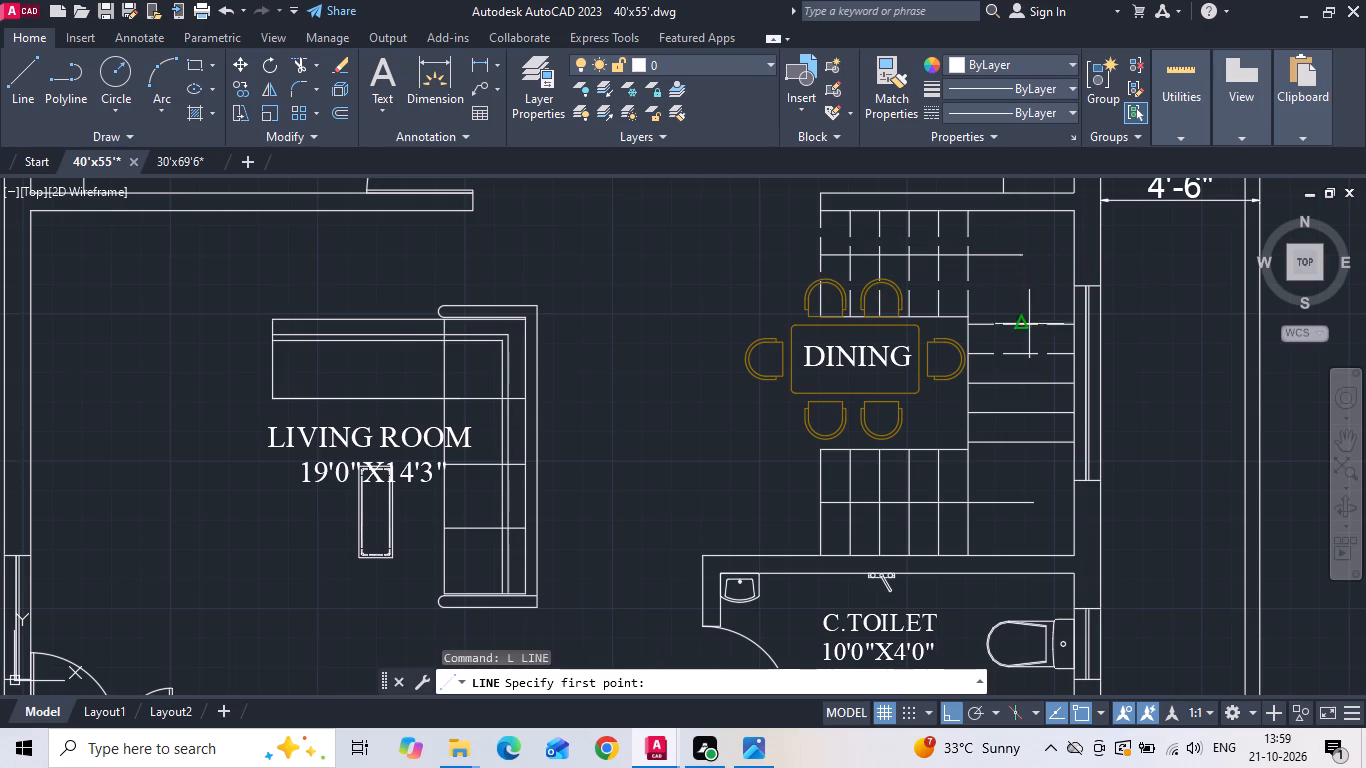
drag(1019, 330, 1023, 346)
scroll(1022, 470, up, 1)
click(1022, 470)
key(Escape)
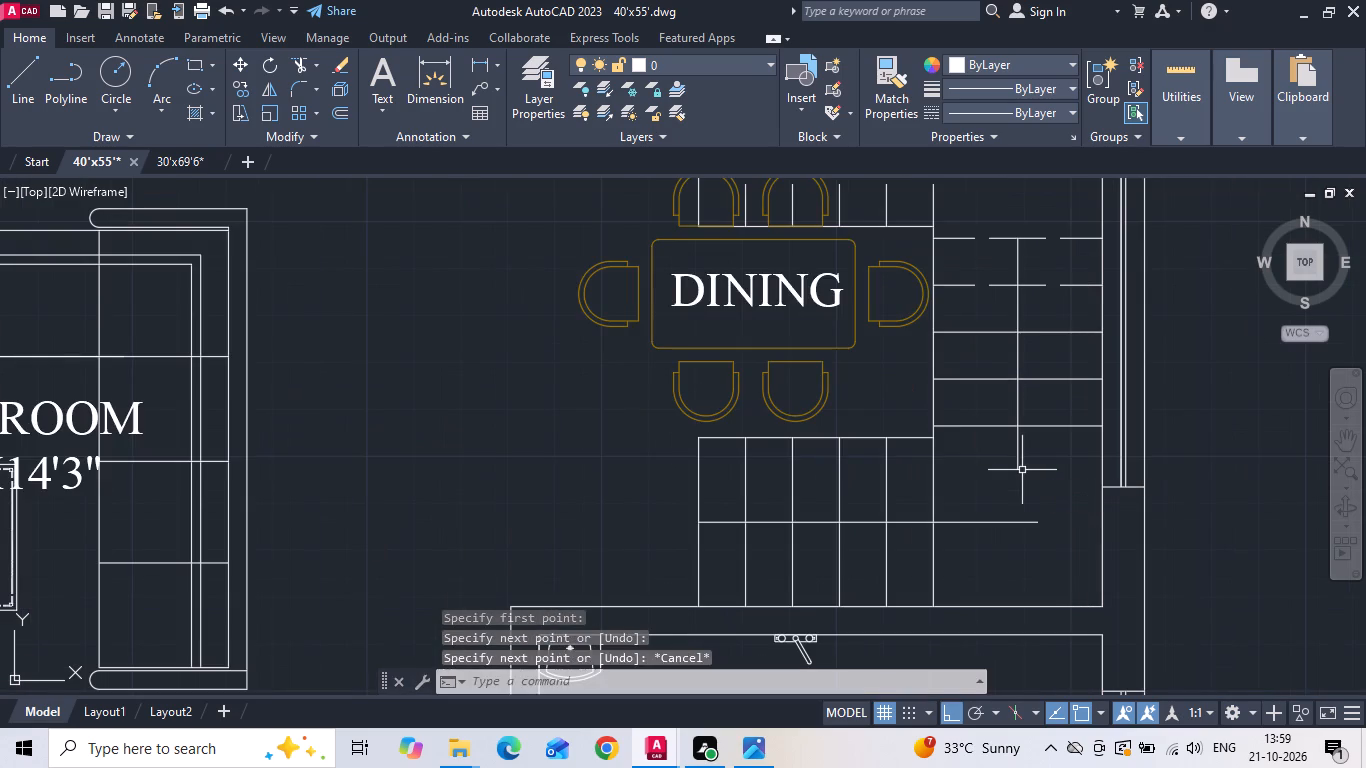
Fillet the east flight's centre line with the south and north flights' centre lines at radius 0 to form square corners.
text(F)
key(space)
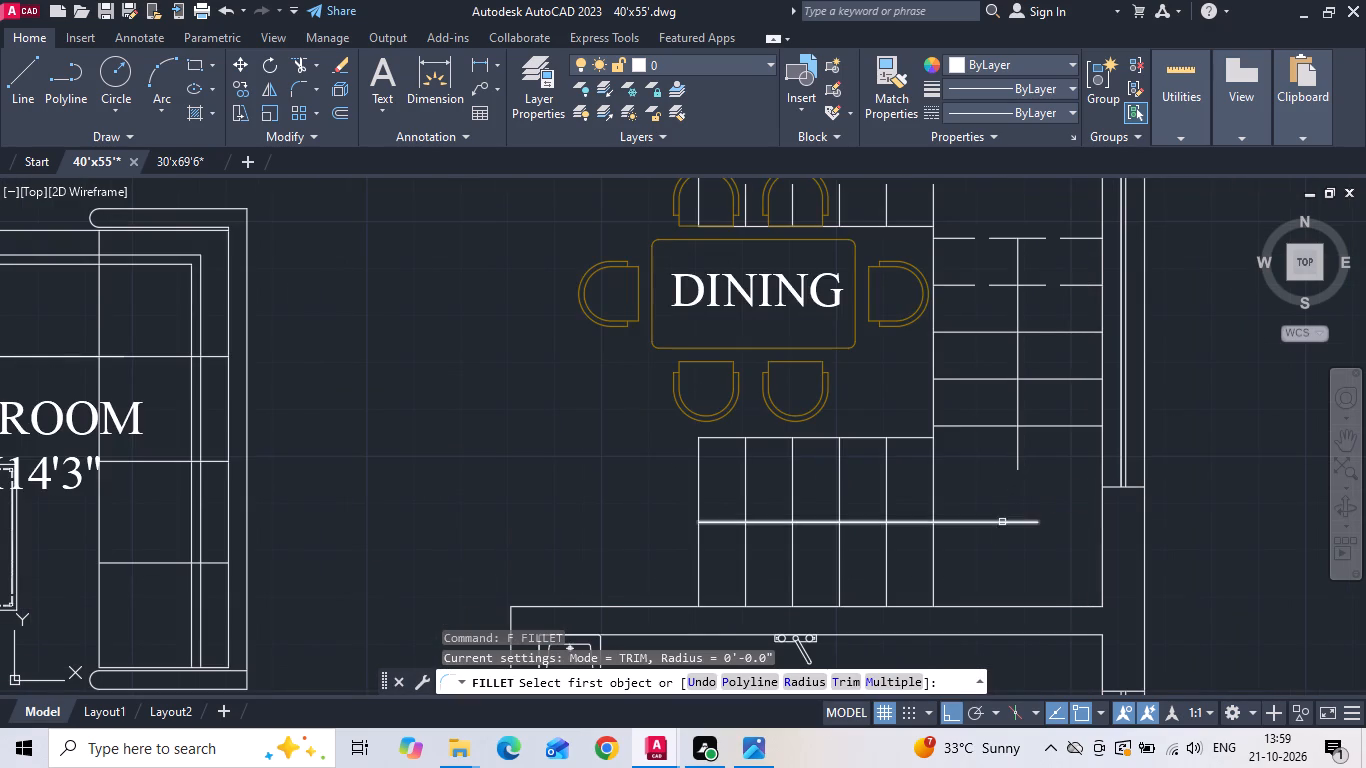
click(1002, 522)
click(1018, 452)
scroll(982, 489, down, 1)
key(space)
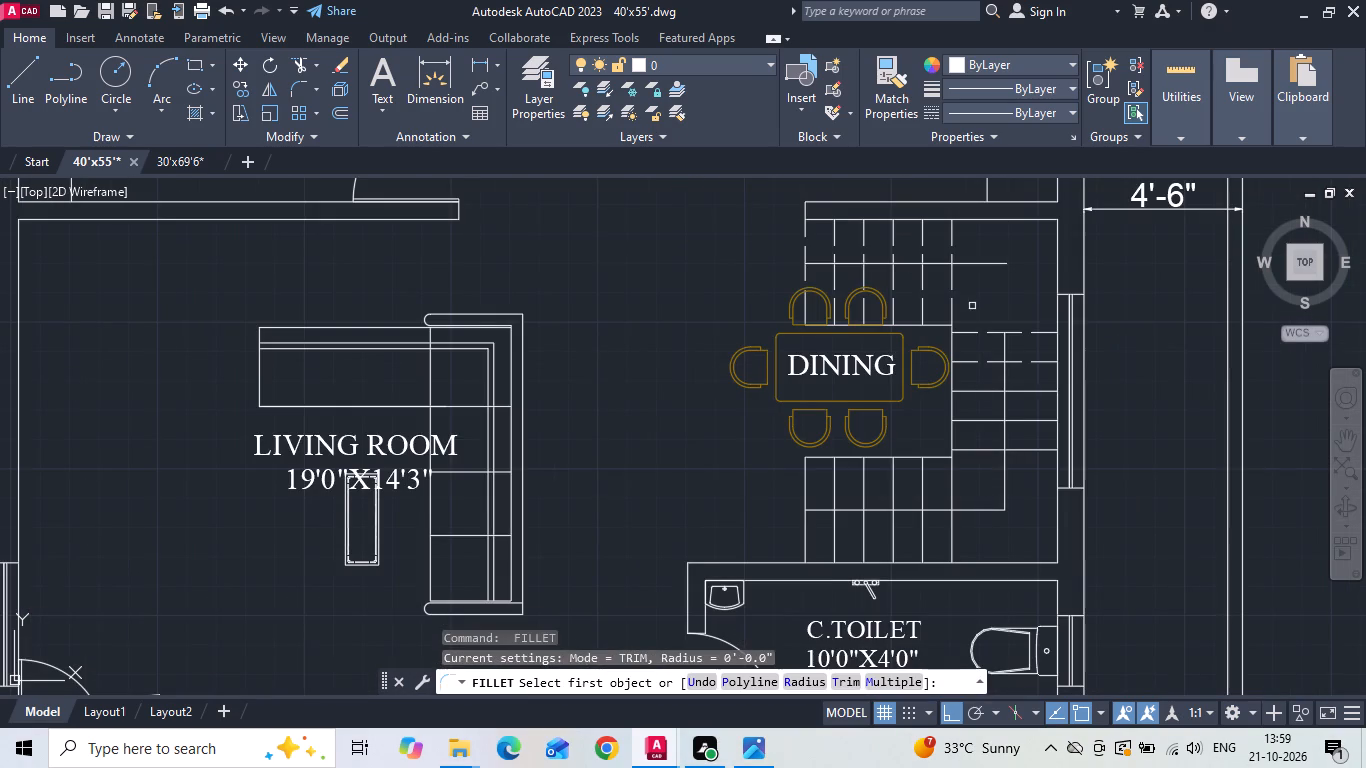
click(980, 265)
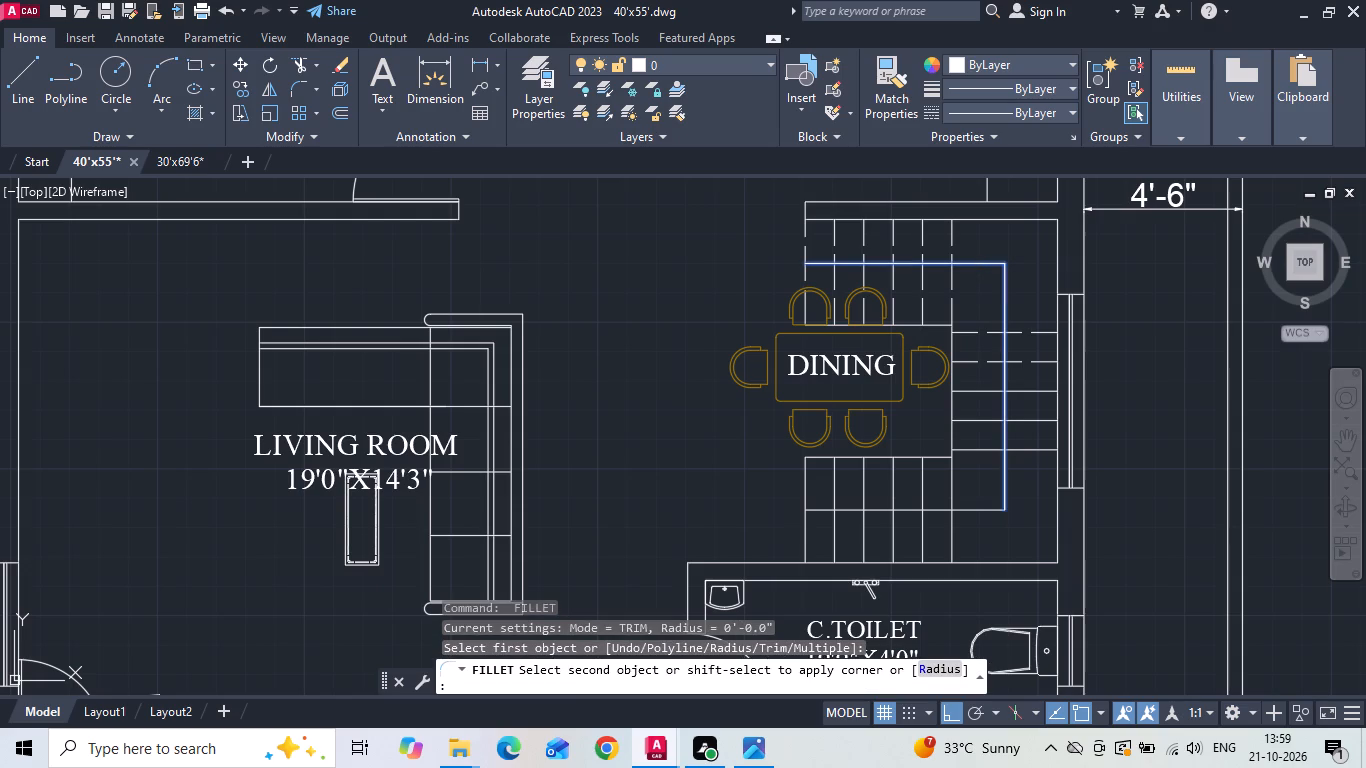
click(1003, 344)
key(Escape)
Draw a small three-sided polygon inscribed in a circle, centred on the north centre line's west end and pointing west.
scroll(829, 281, up, 2)
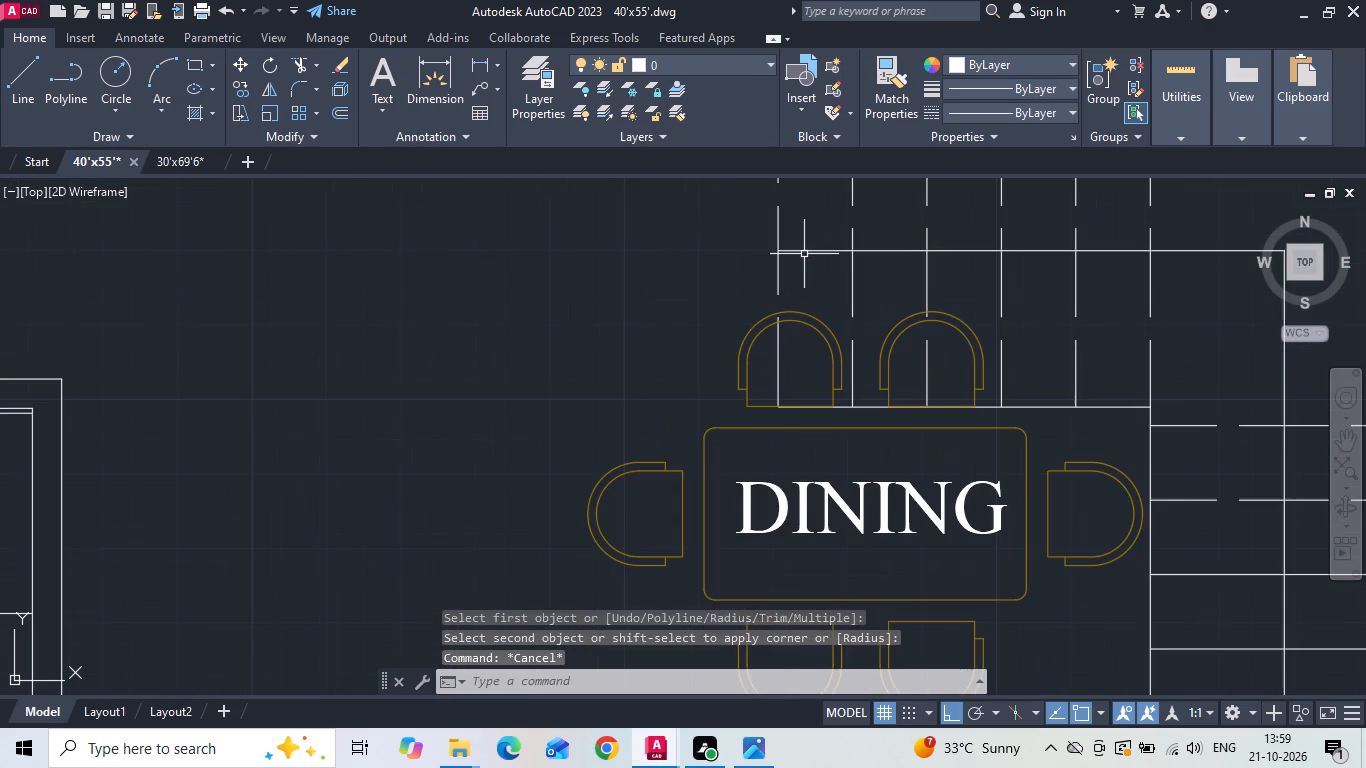
text(POL)
key(space)
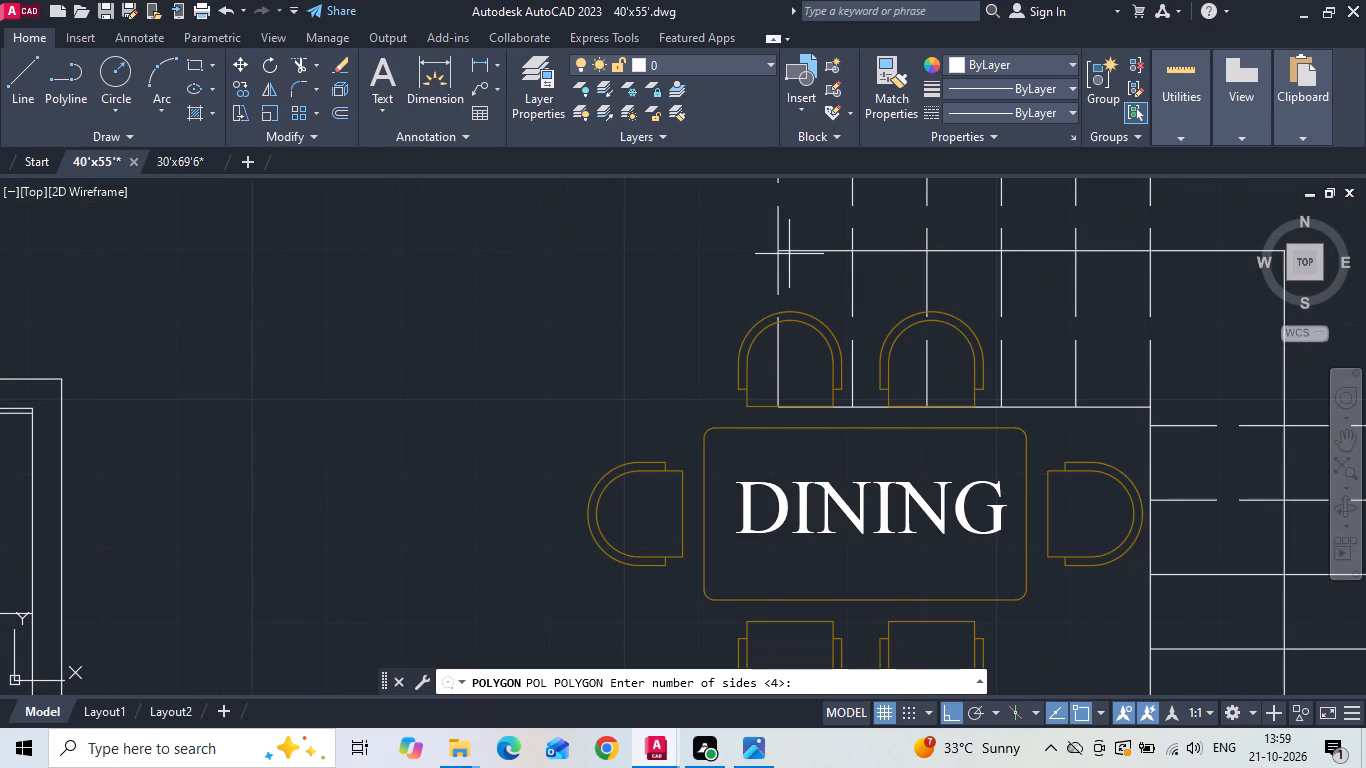
text(3)
key(space)
click(783, 248)
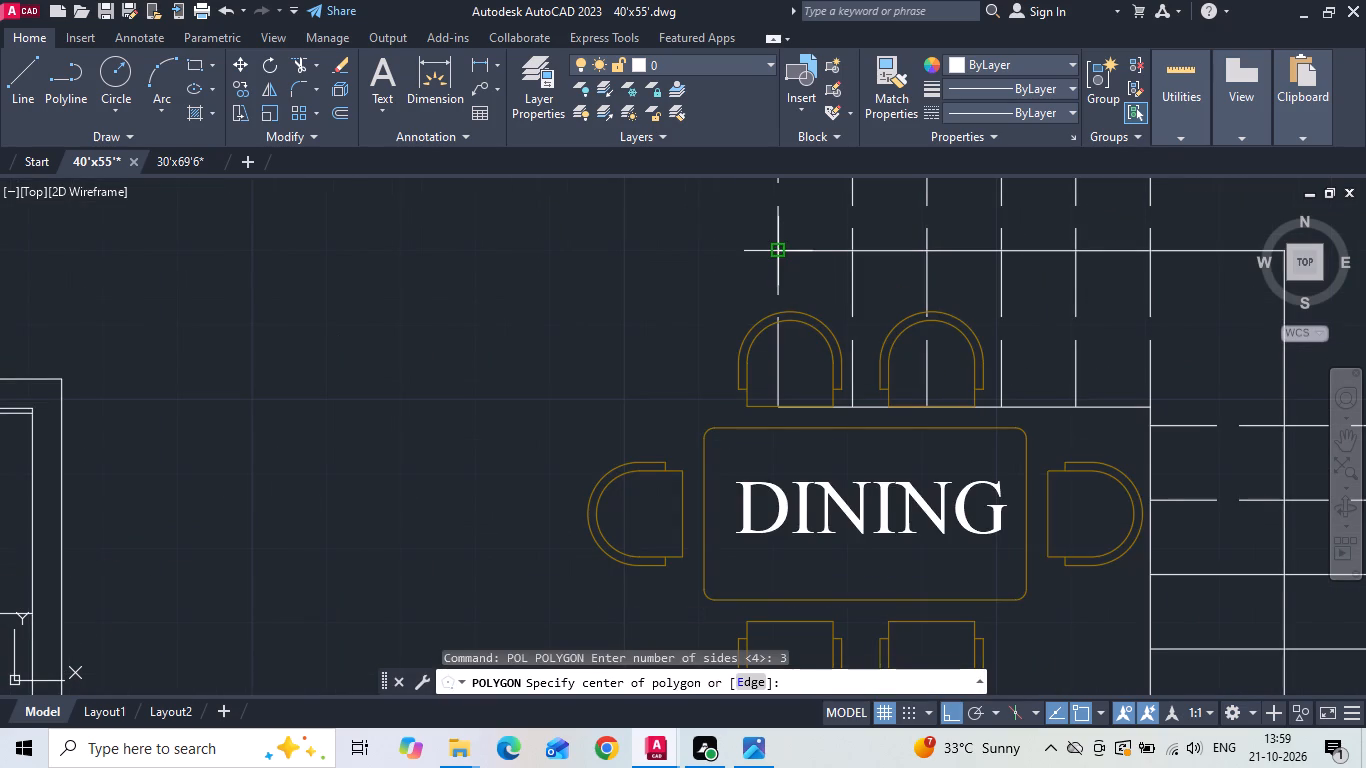
key(space)
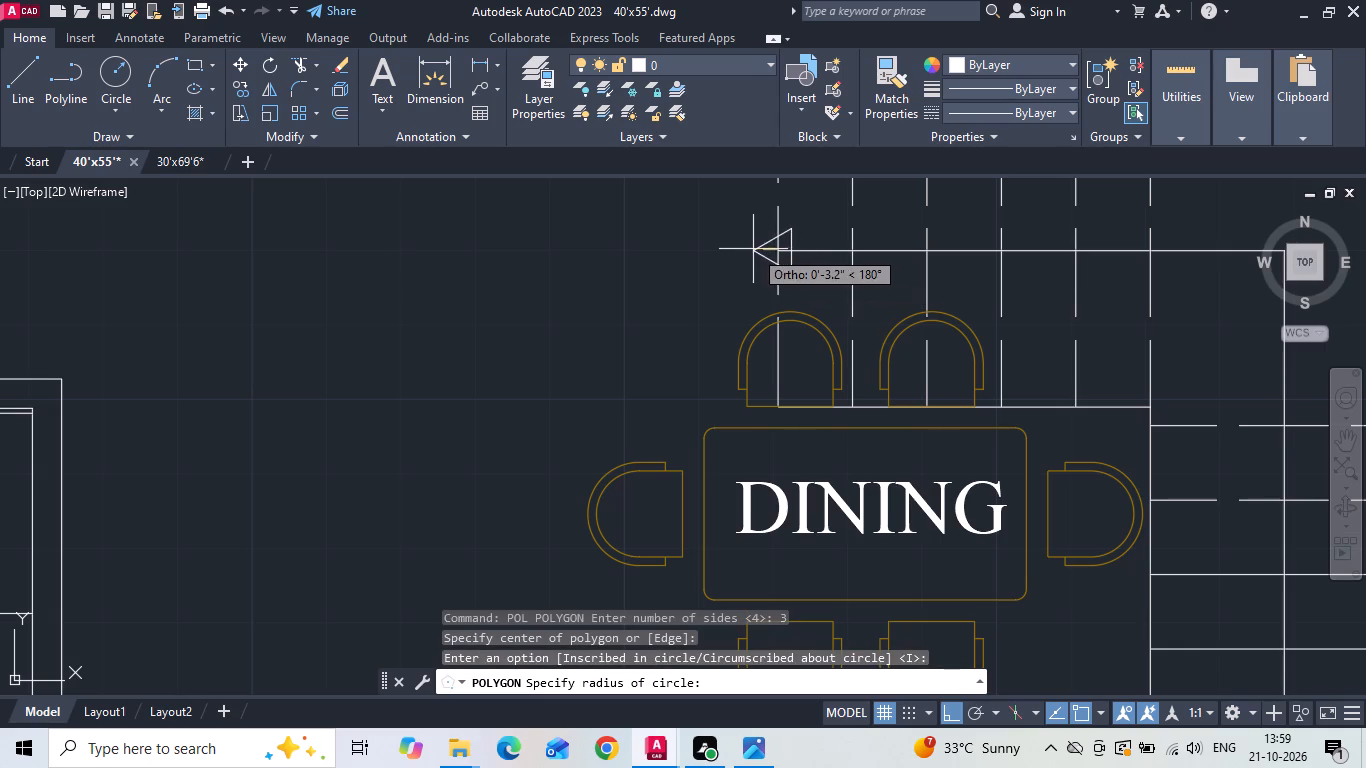
scroll(751, 246, up, 2)
click(750, 244)
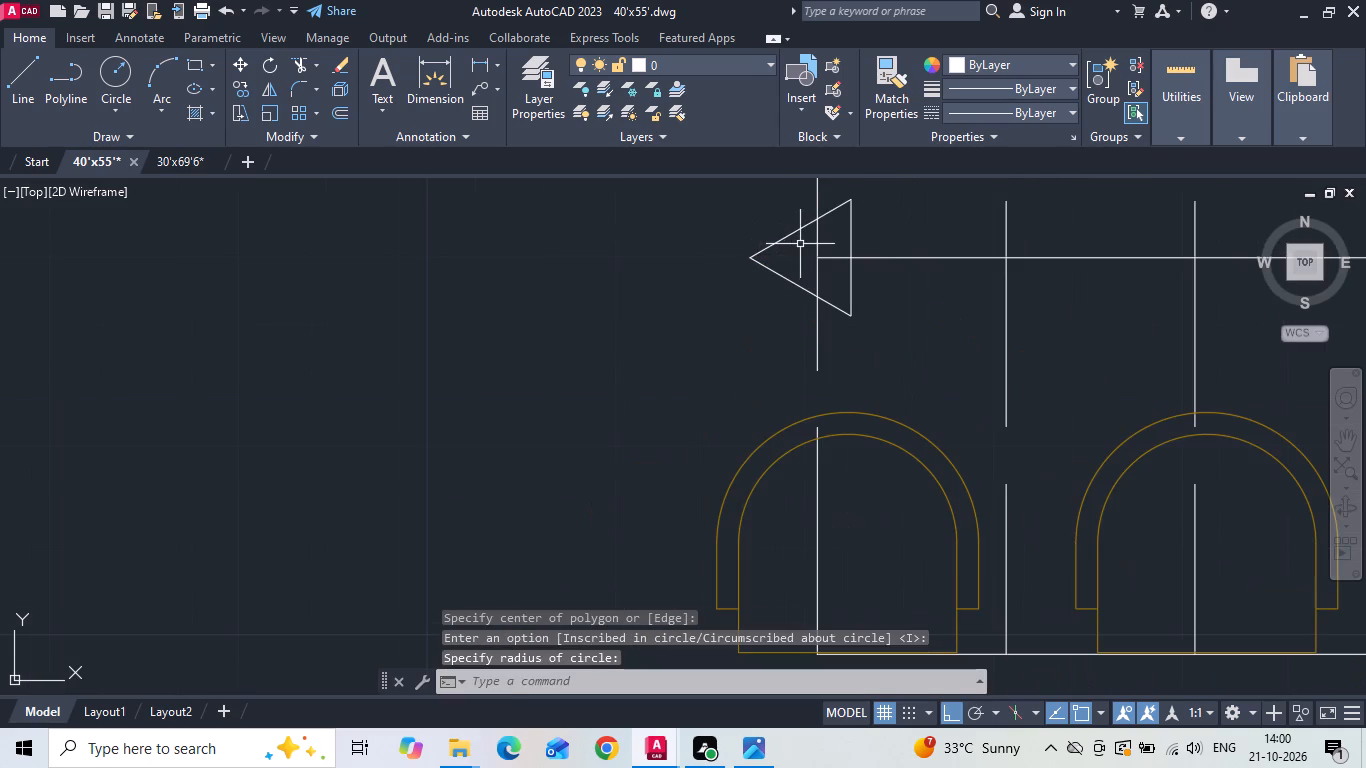
Move the arrowhead triangle east along the centre line by its own length, so its tip sits inside the first tread.
click(800, 243)
click(774, 218)
right_click(773, 218)
click(808, 357)
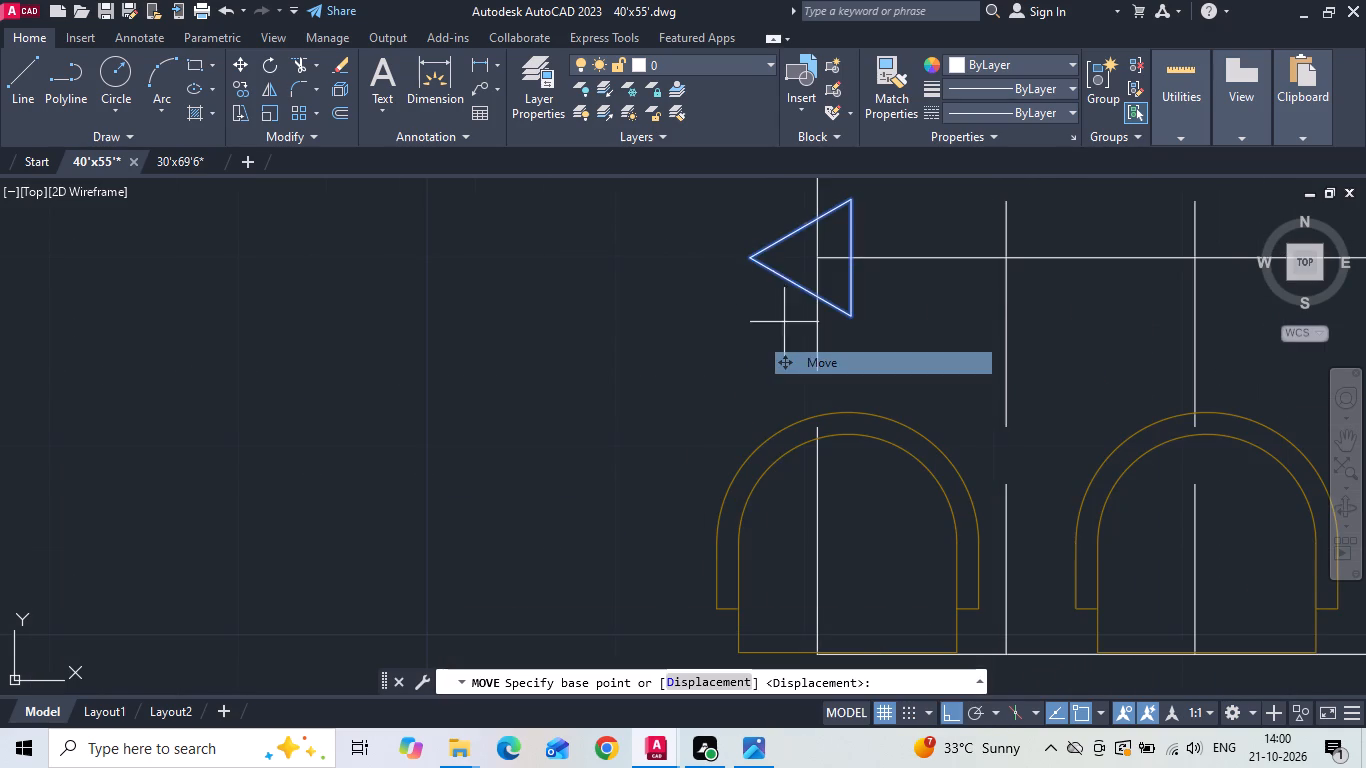
click(749, 258)
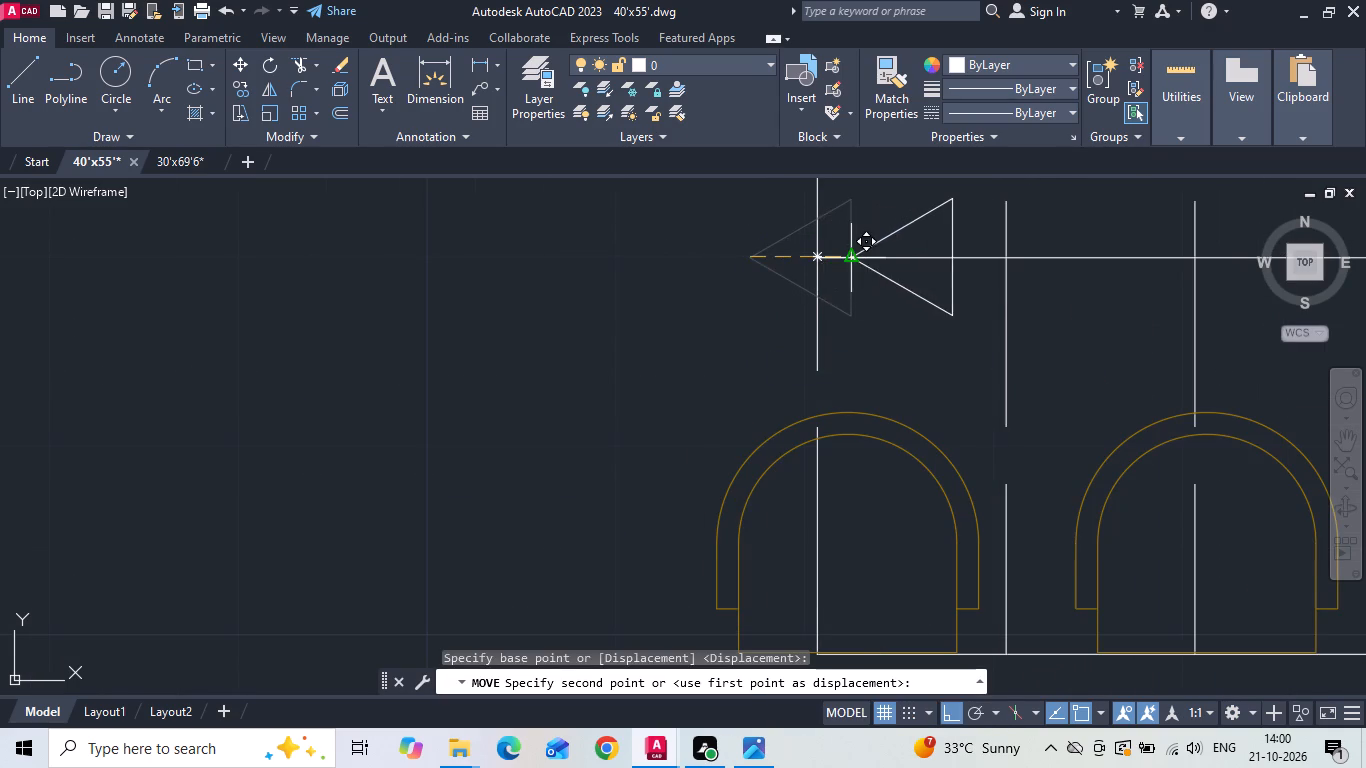
click(859, 254)
key(Escape)
Trim the north centre line west of the arrowhead's tip and inside the triangle.
key(t)
key(r)
key(space)
click(844, 252)
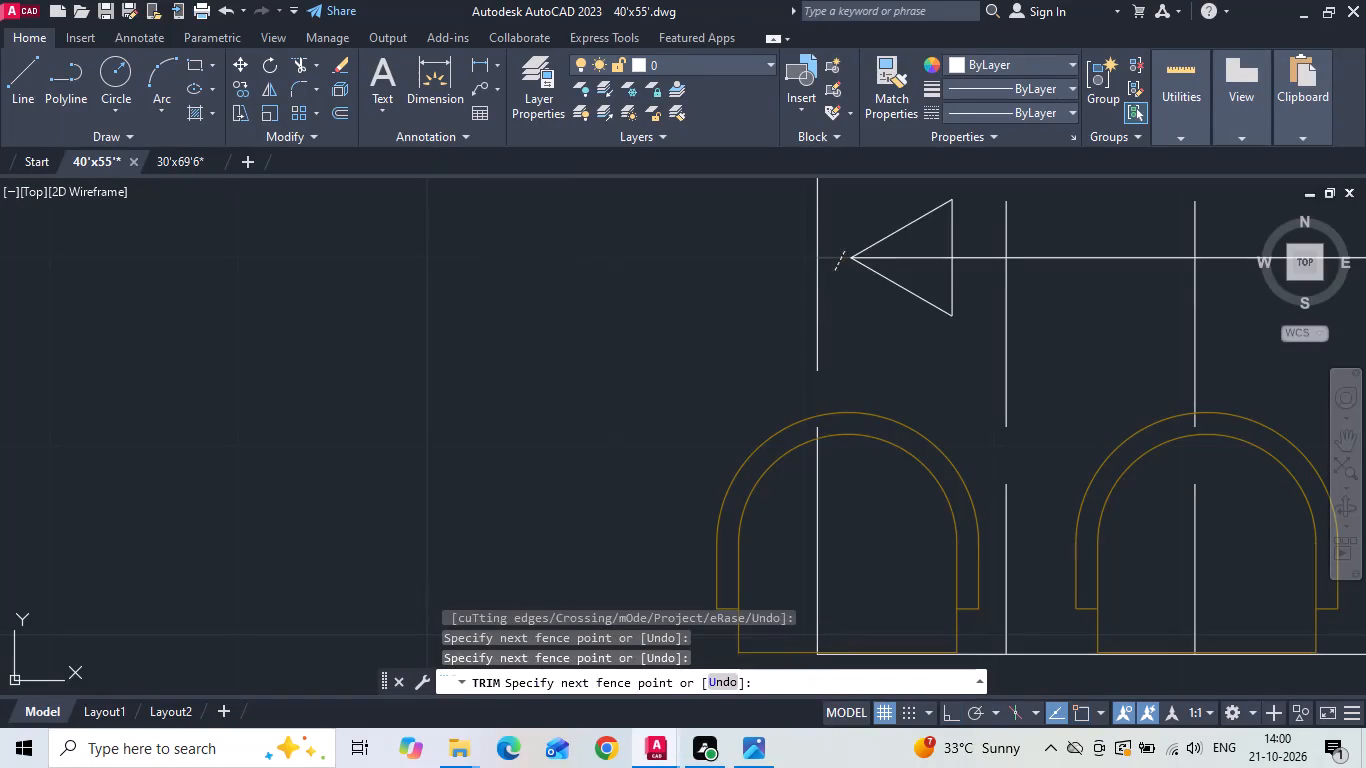
click(834, 272)
drag(903, 251, 906, 269)
click(906, 269)
key(Escape)
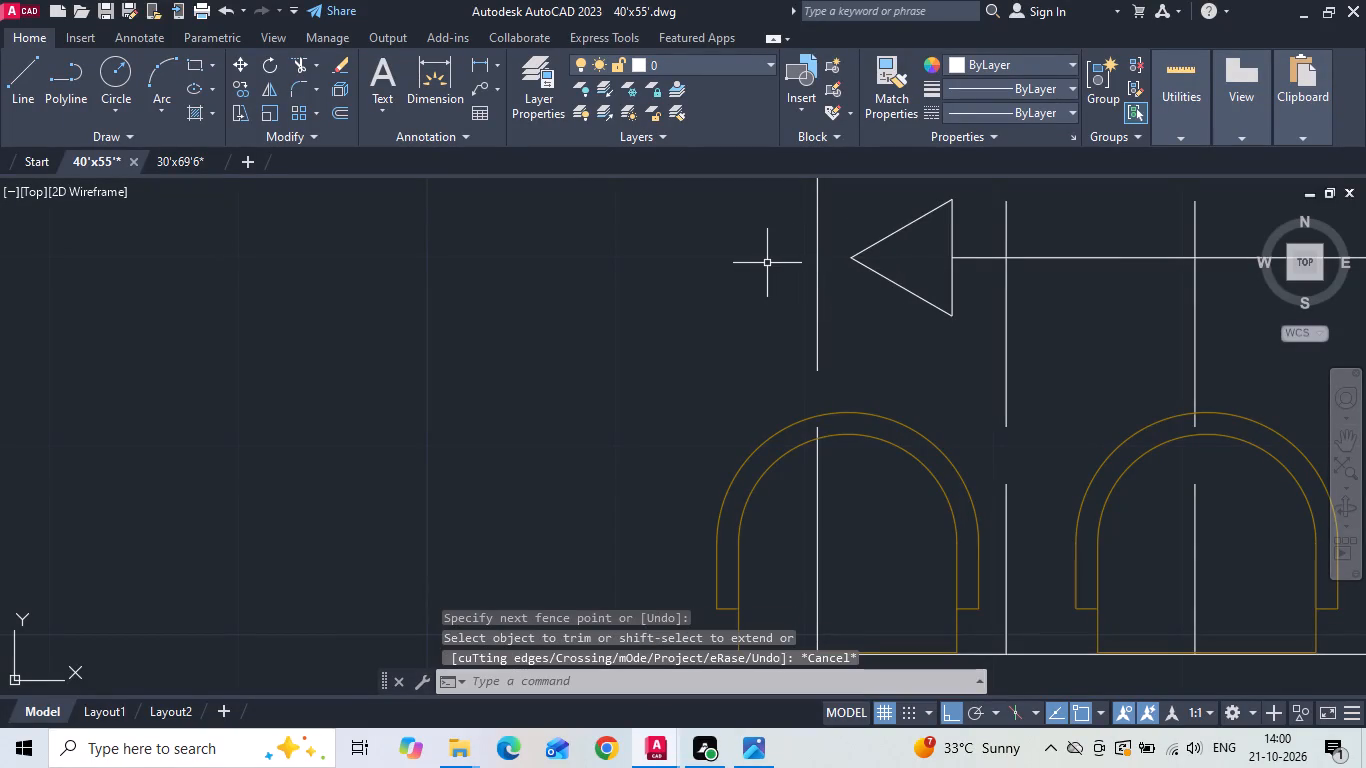
Join the north, east and south flights' centre lines into one polyline.
key(j)
key(space)
scroll(762, 263, down, 3)
click(933, 265)
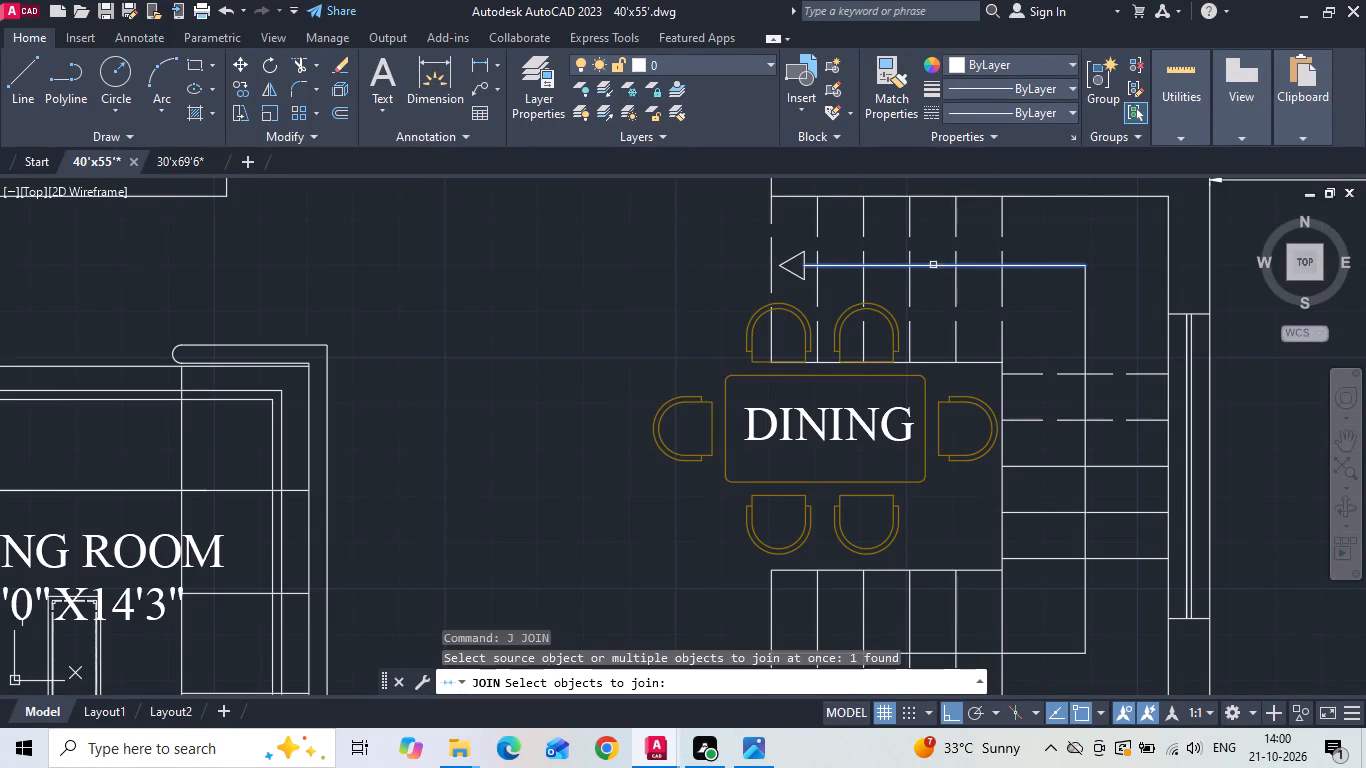
click(1085, 325)
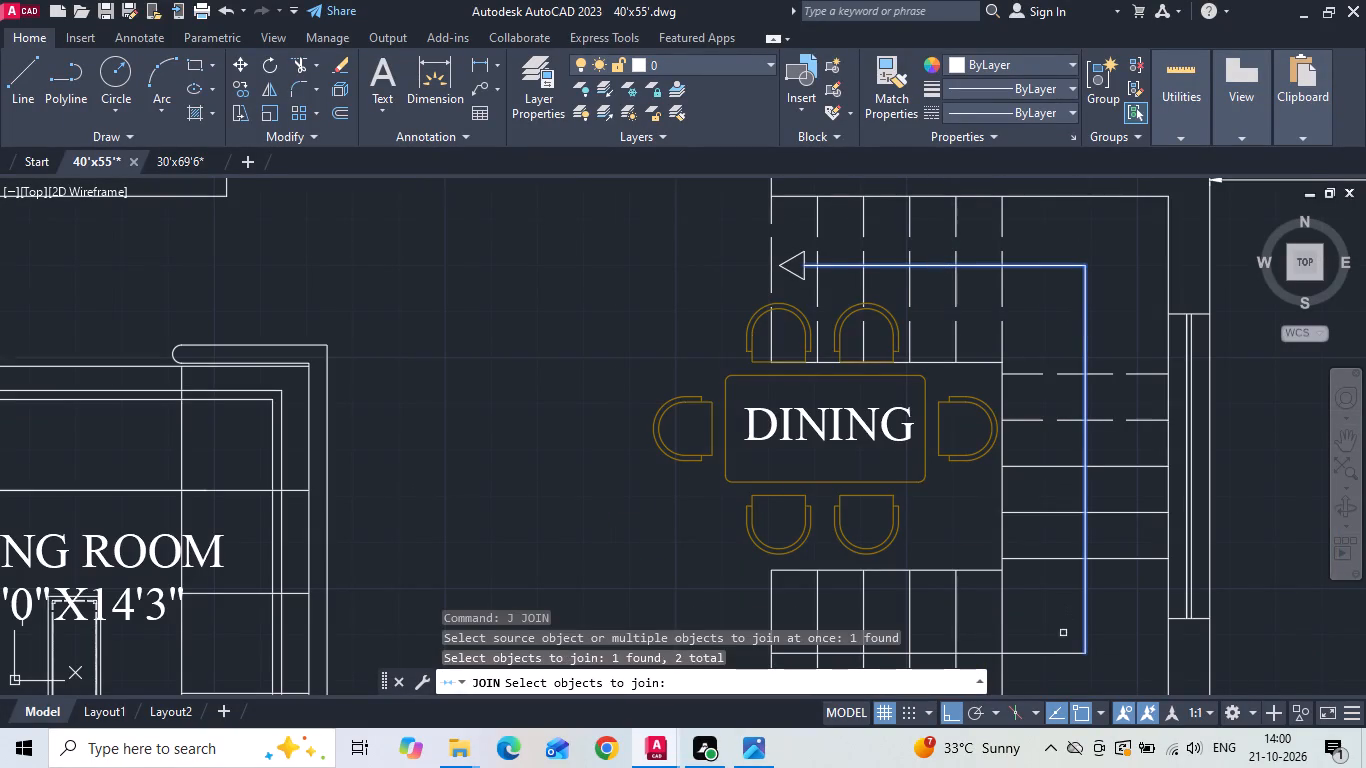
click(1050, 651)
key(space)
scroll(869, 239, down, 2)
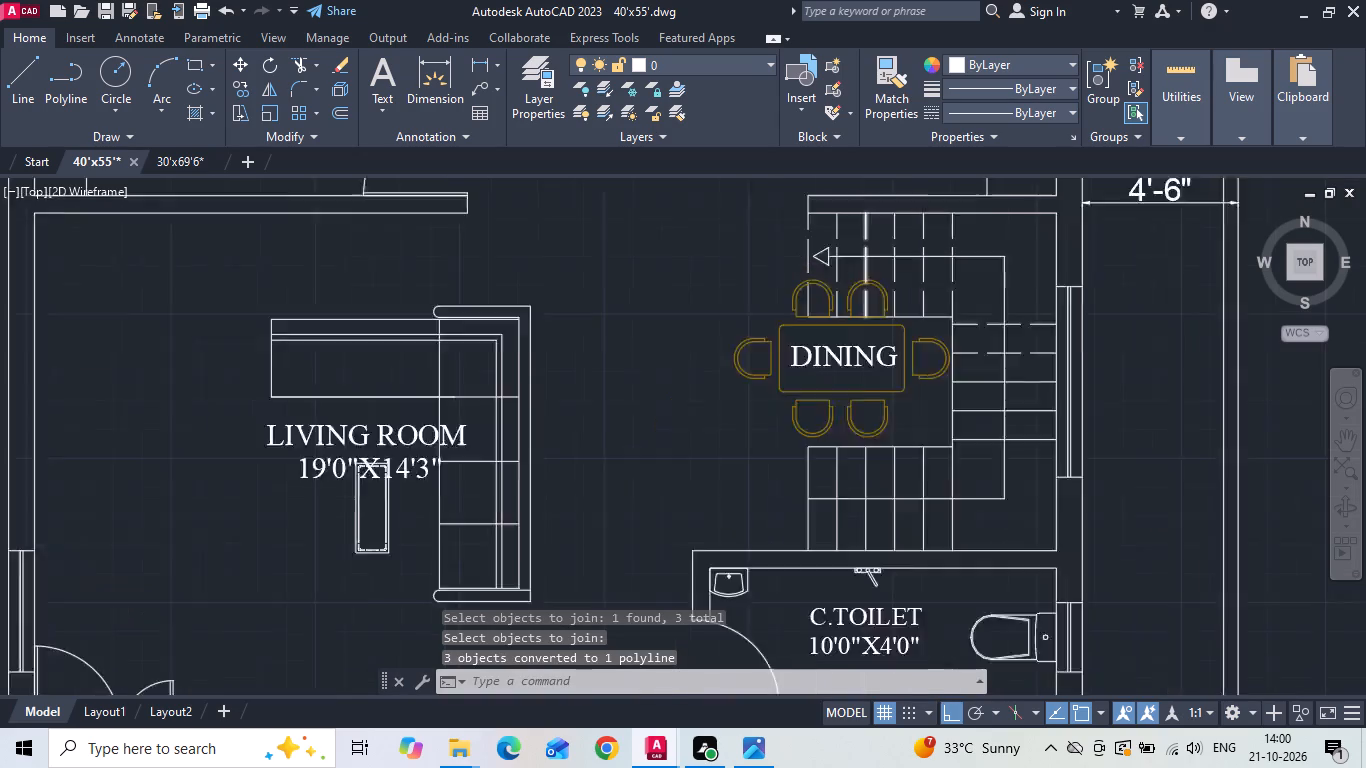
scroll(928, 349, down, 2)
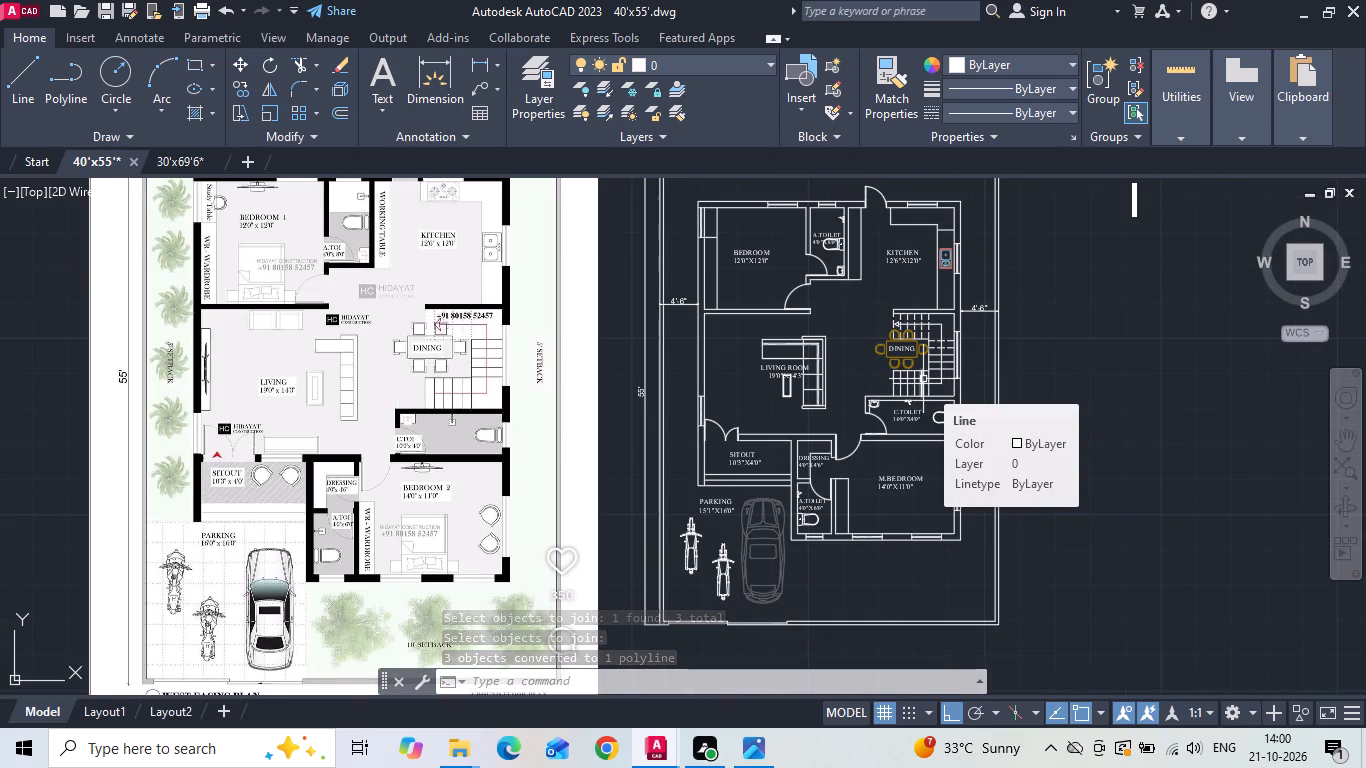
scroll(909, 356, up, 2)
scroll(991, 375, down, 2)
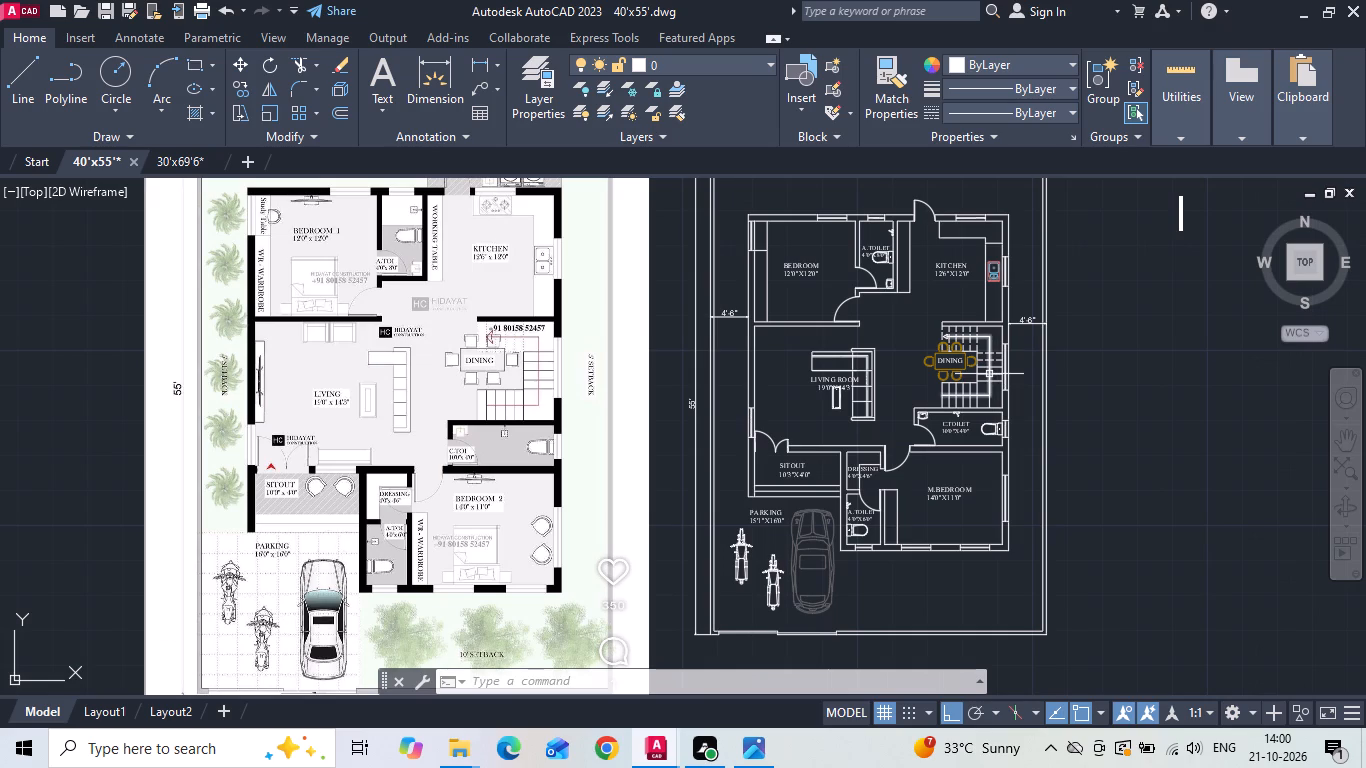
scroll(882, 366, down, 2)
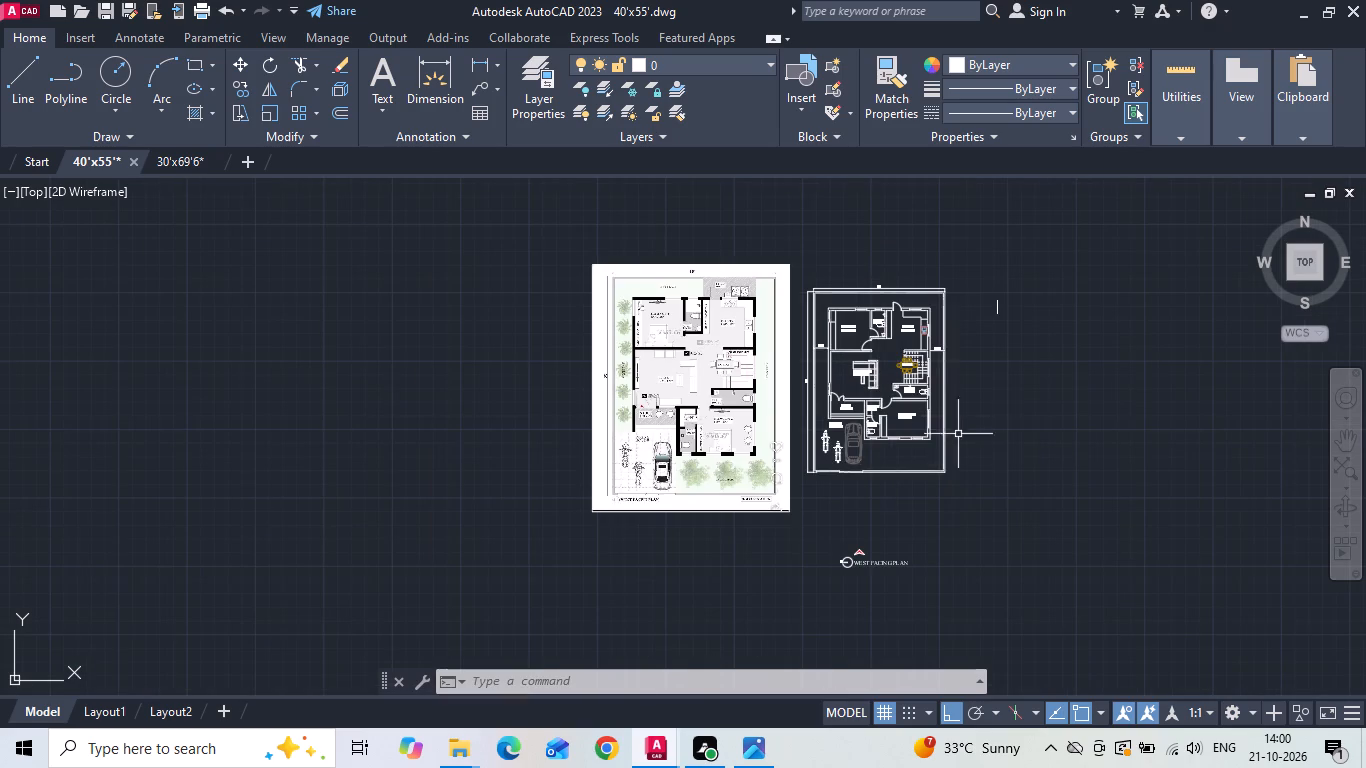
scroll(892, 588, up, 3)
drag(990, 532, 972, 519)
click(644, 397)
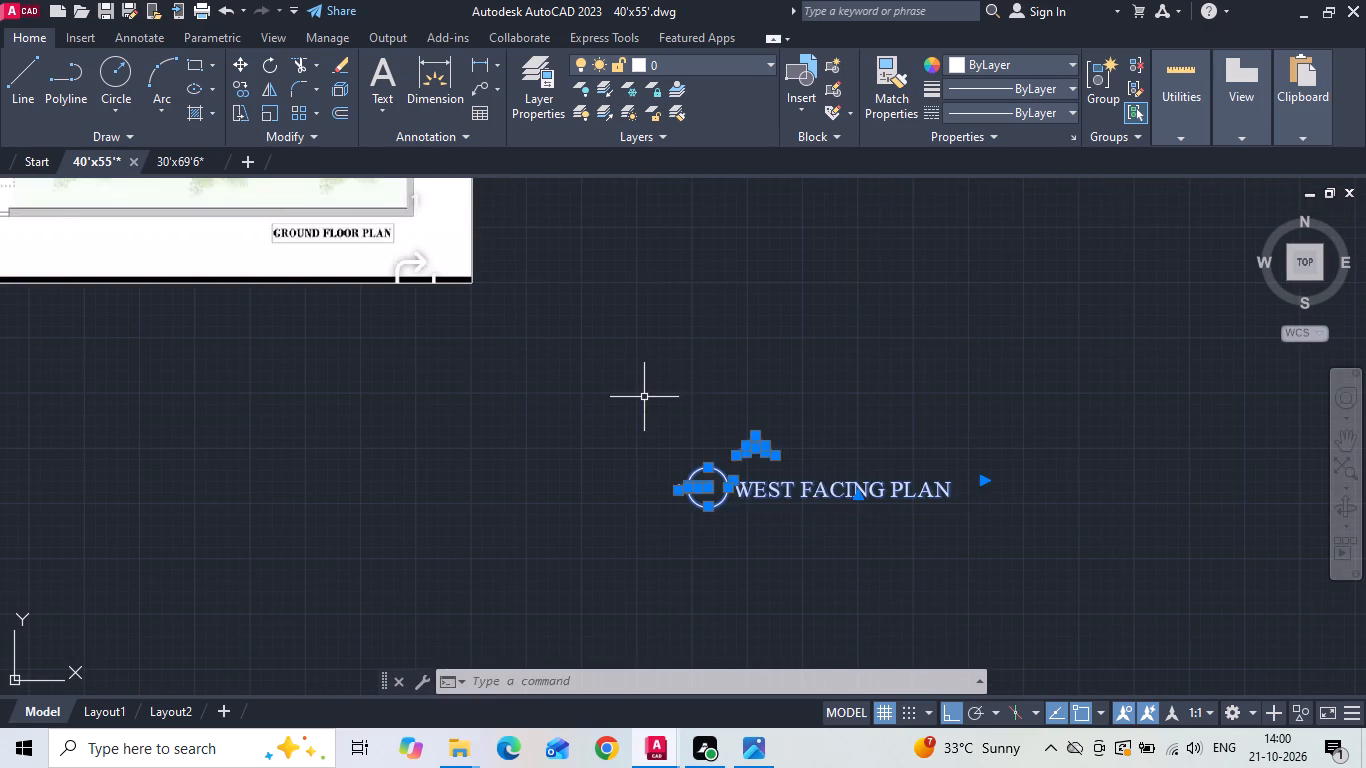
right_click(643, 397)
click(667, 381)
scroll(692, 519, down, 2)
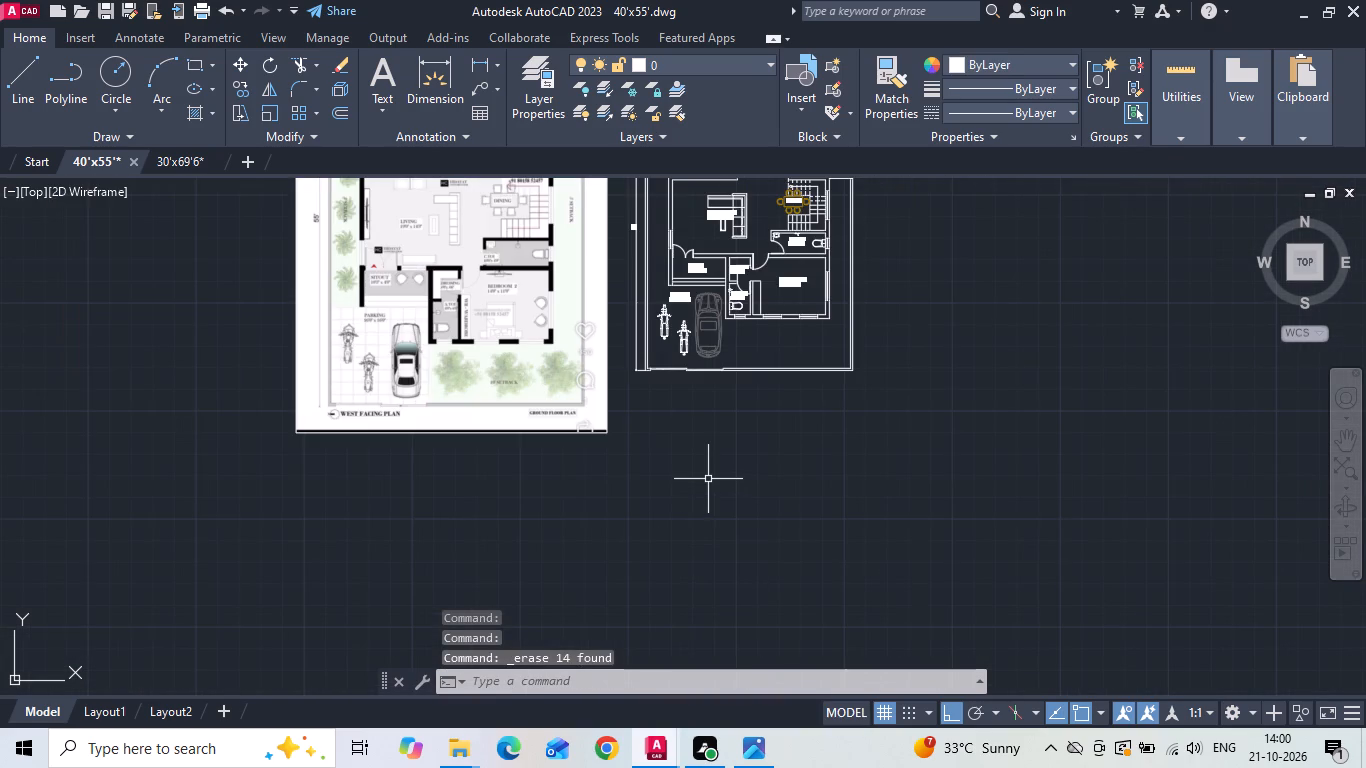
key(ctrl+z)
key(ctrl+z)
Move the WEST FACING PLAN title with its north symbol and red entrance arrow to just below the plot's south boundary.
drag(646, 409, 680, 469)
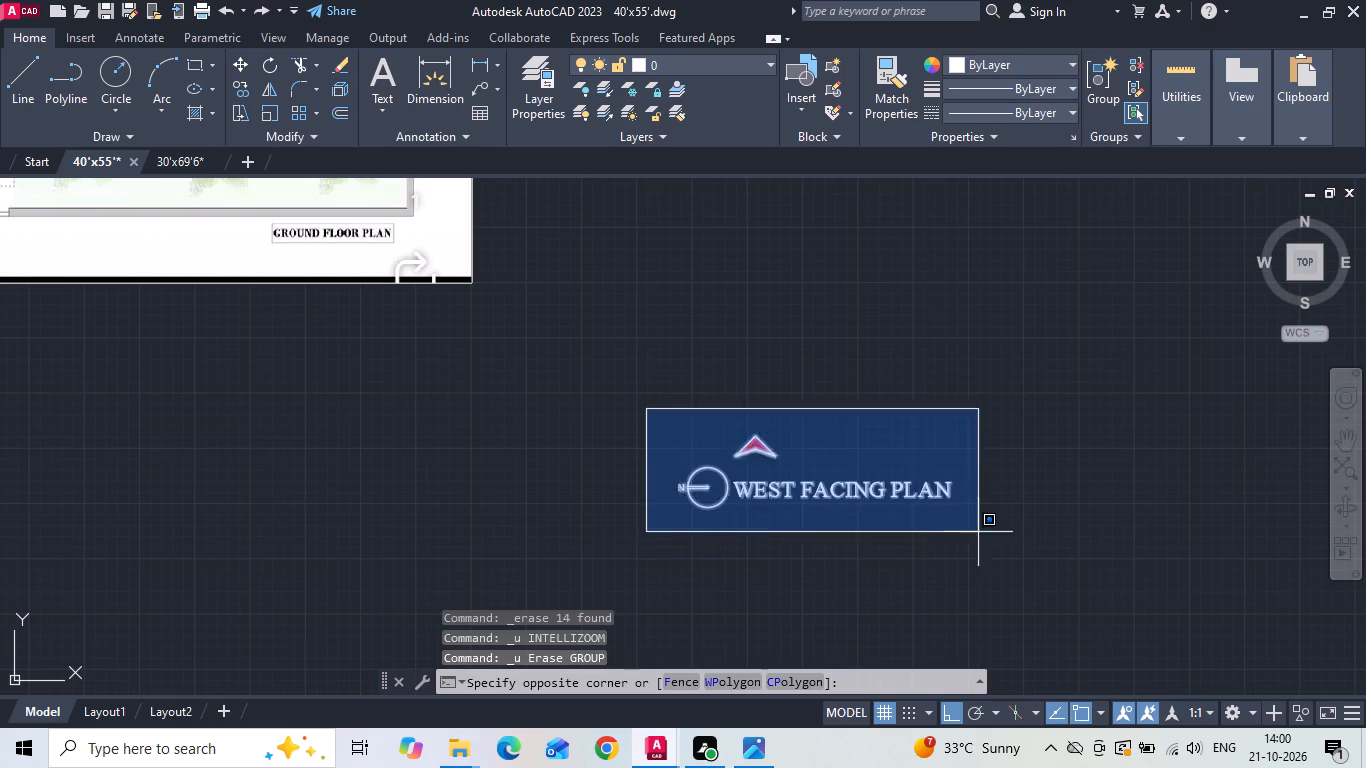
click(980, 532)
right_click(837, 374)
click(859, 396)
scroll(729, 500, down, 2)
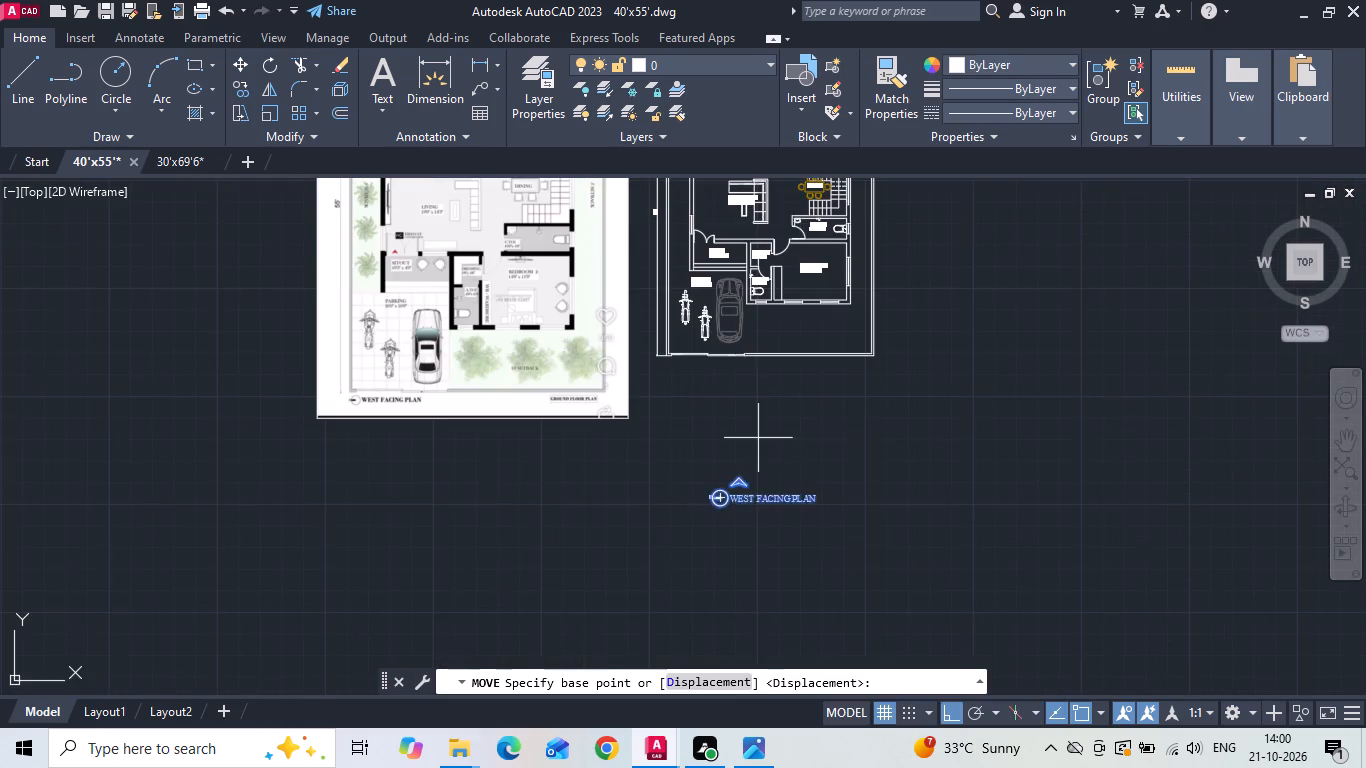
drag(758, 429, 757, 410)
scroll(731, 335, up, 3)
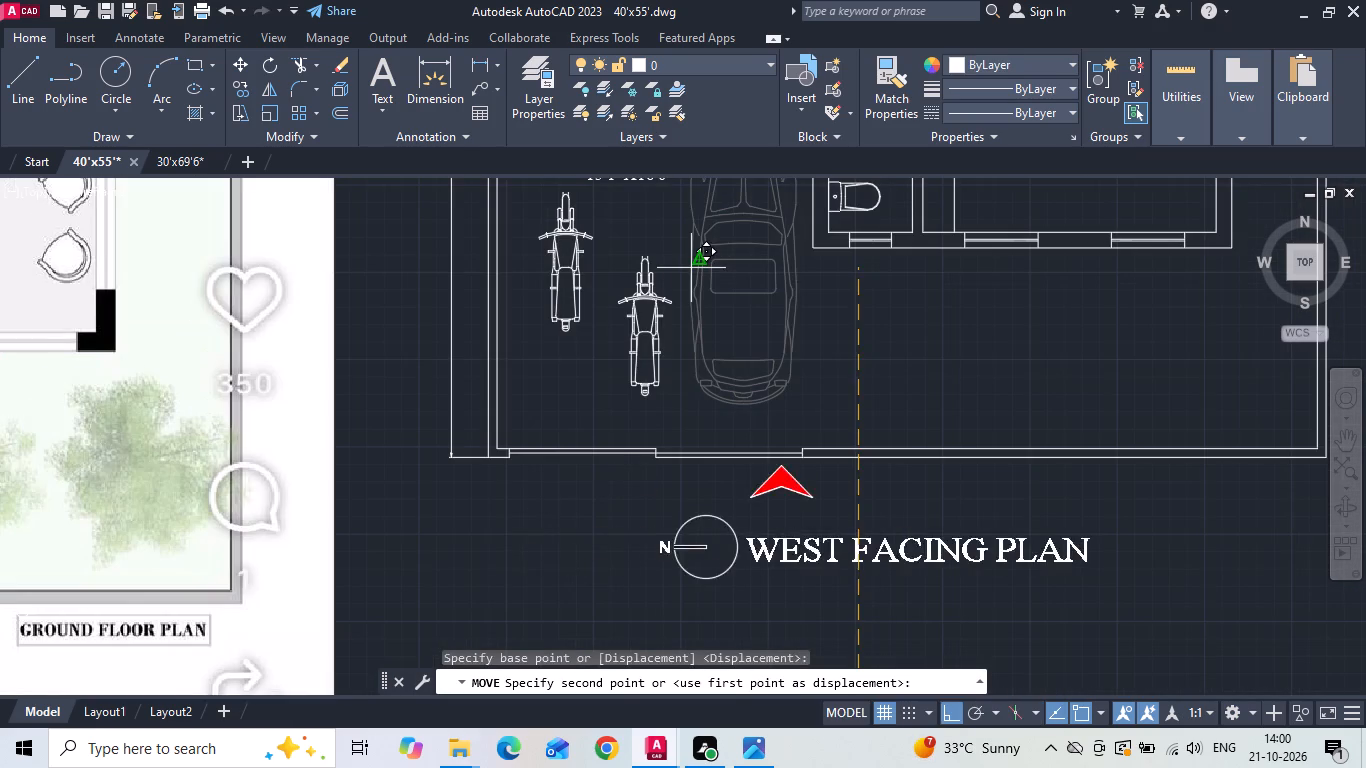
click(691, 267)
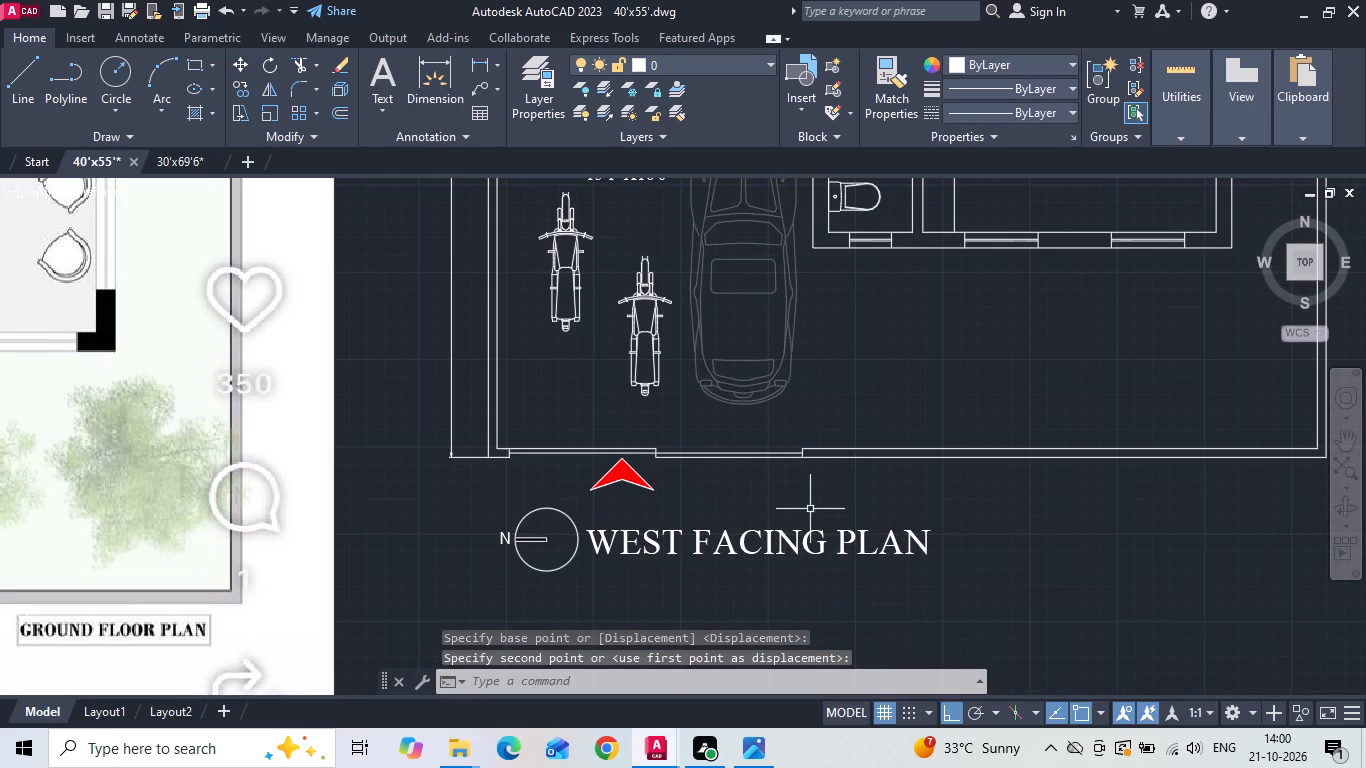
In the 30'x69'6" drawing, copy the TV unit, two living room armchairs, two sit-out chairs, two bedroom chairs and the master bed.
scroll(798, 558, down, 2)
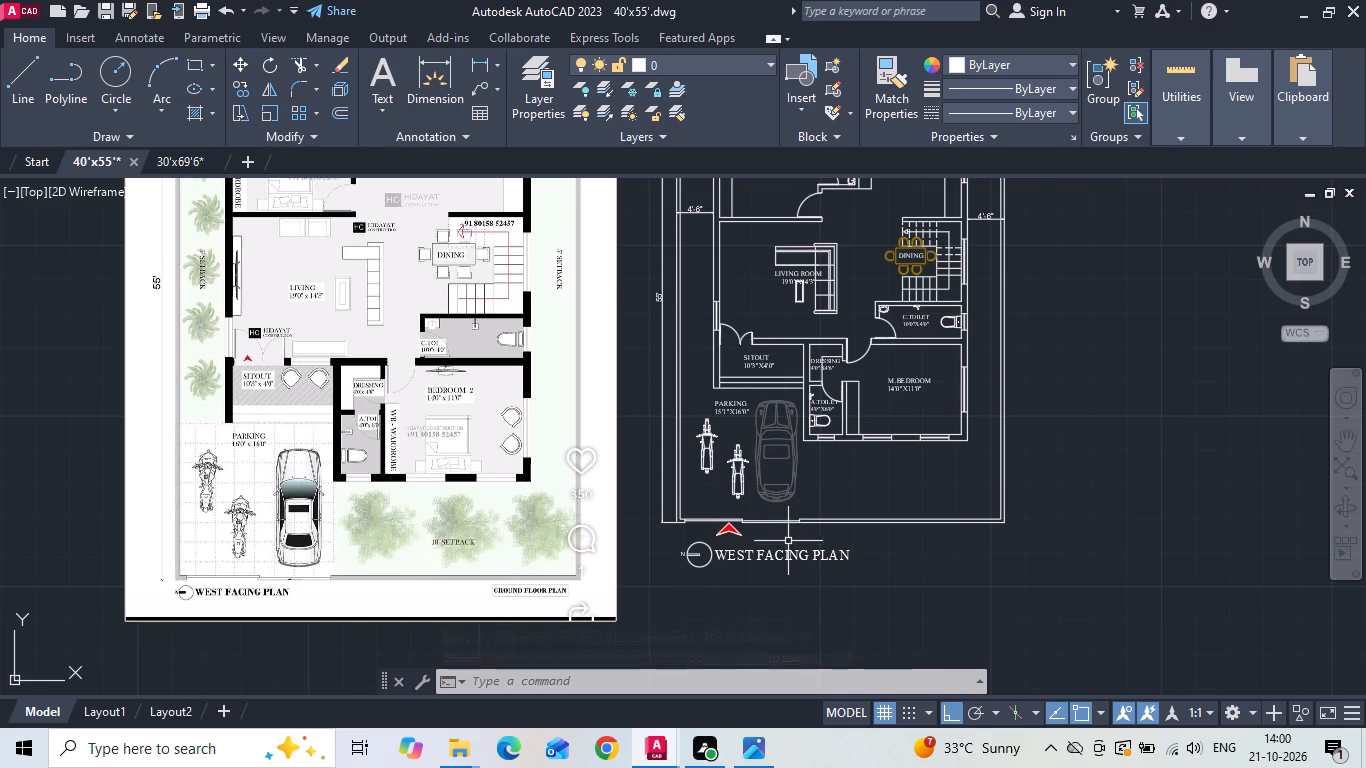
scroll(787, 240, up, 2)
scroll(916, 380, down, 2)
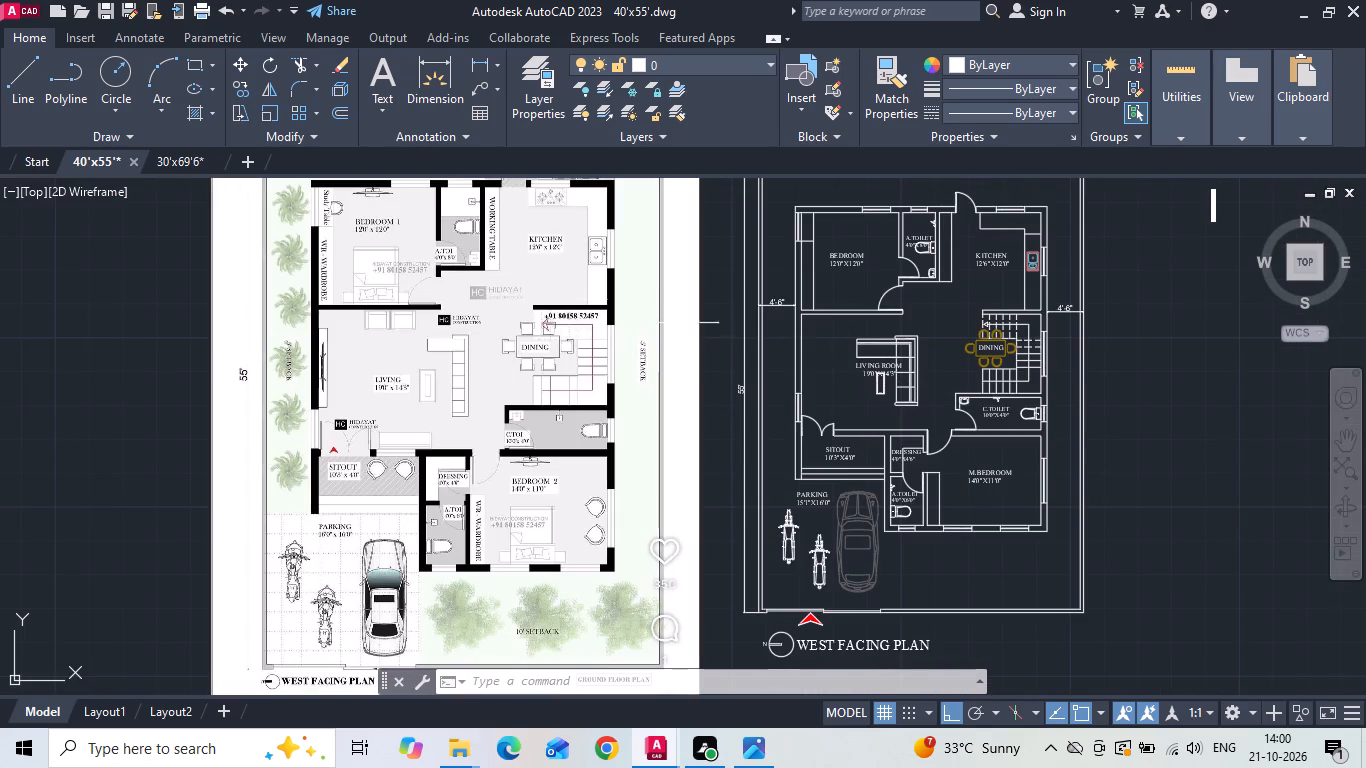
click(167, 163)
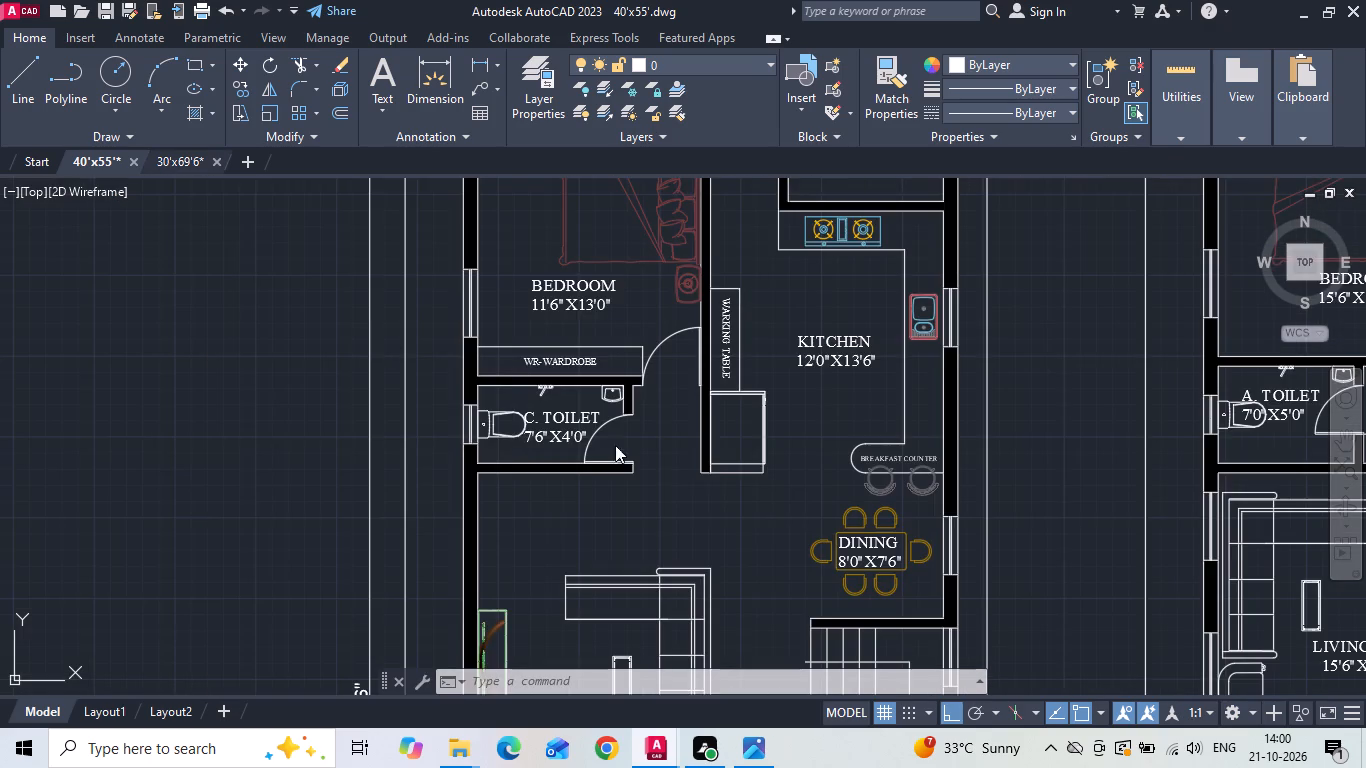
middle_drag(695, 391, 696, 230)
middle_drag(641, 496, 626, 318)
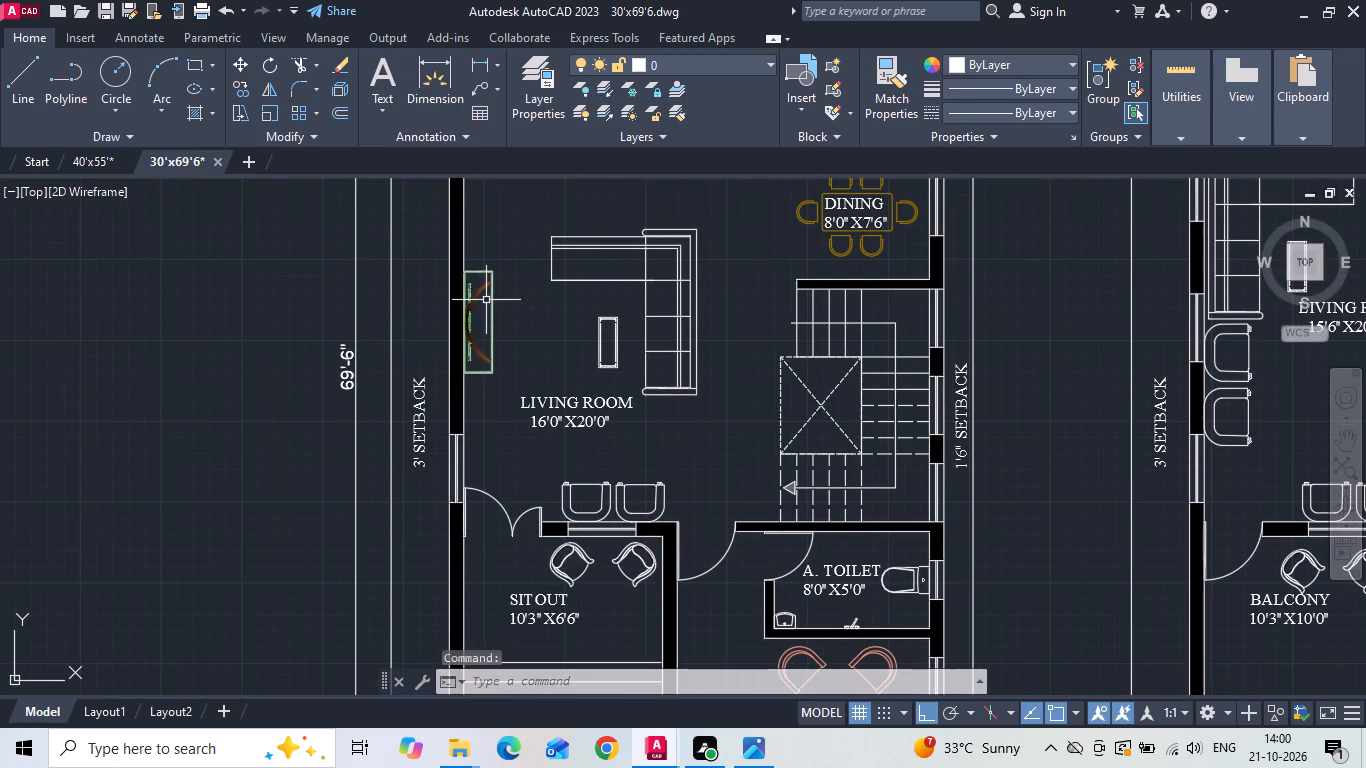
click(484, 280)
middle_drag(521, 381, 530, 261)
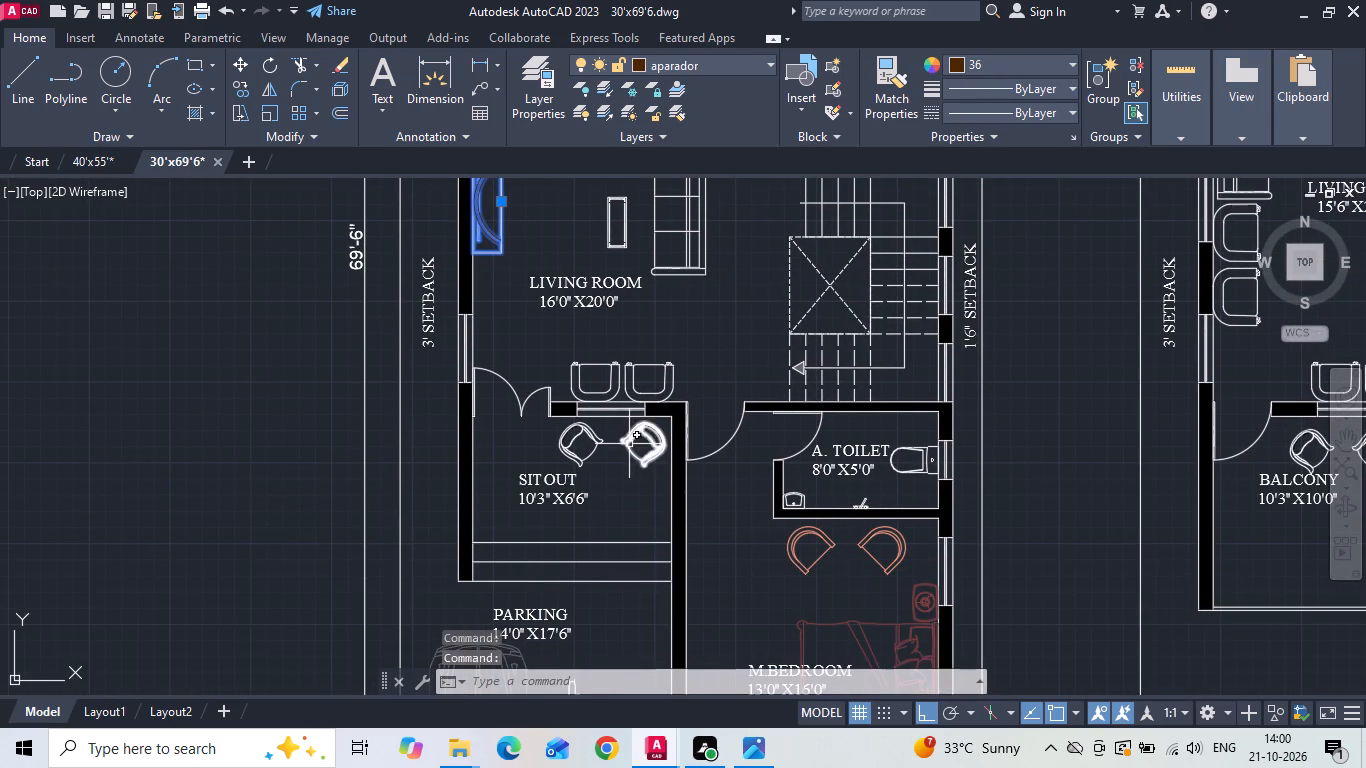
drag(656, 366, 645, 365)
click(576, 360)
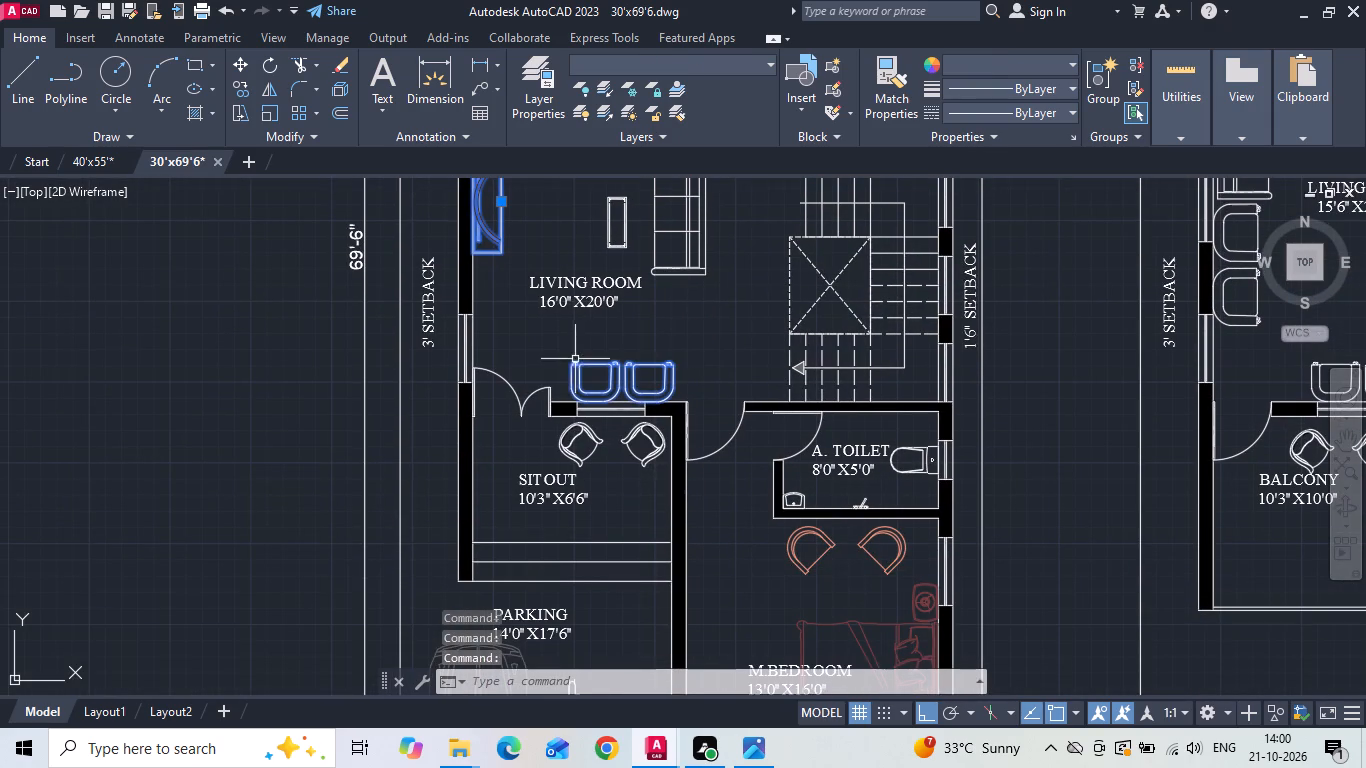
click(576, 453)
click(630, 428)
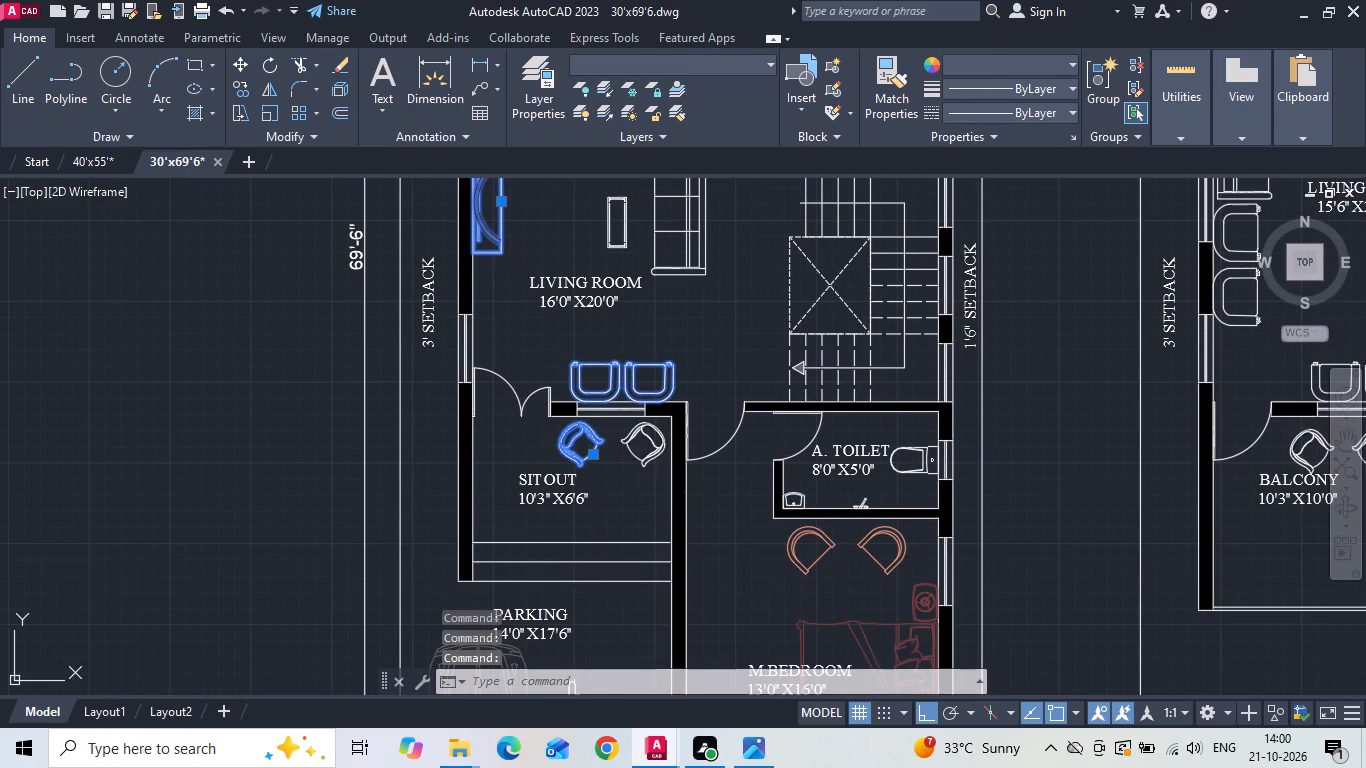
click(898, 537)
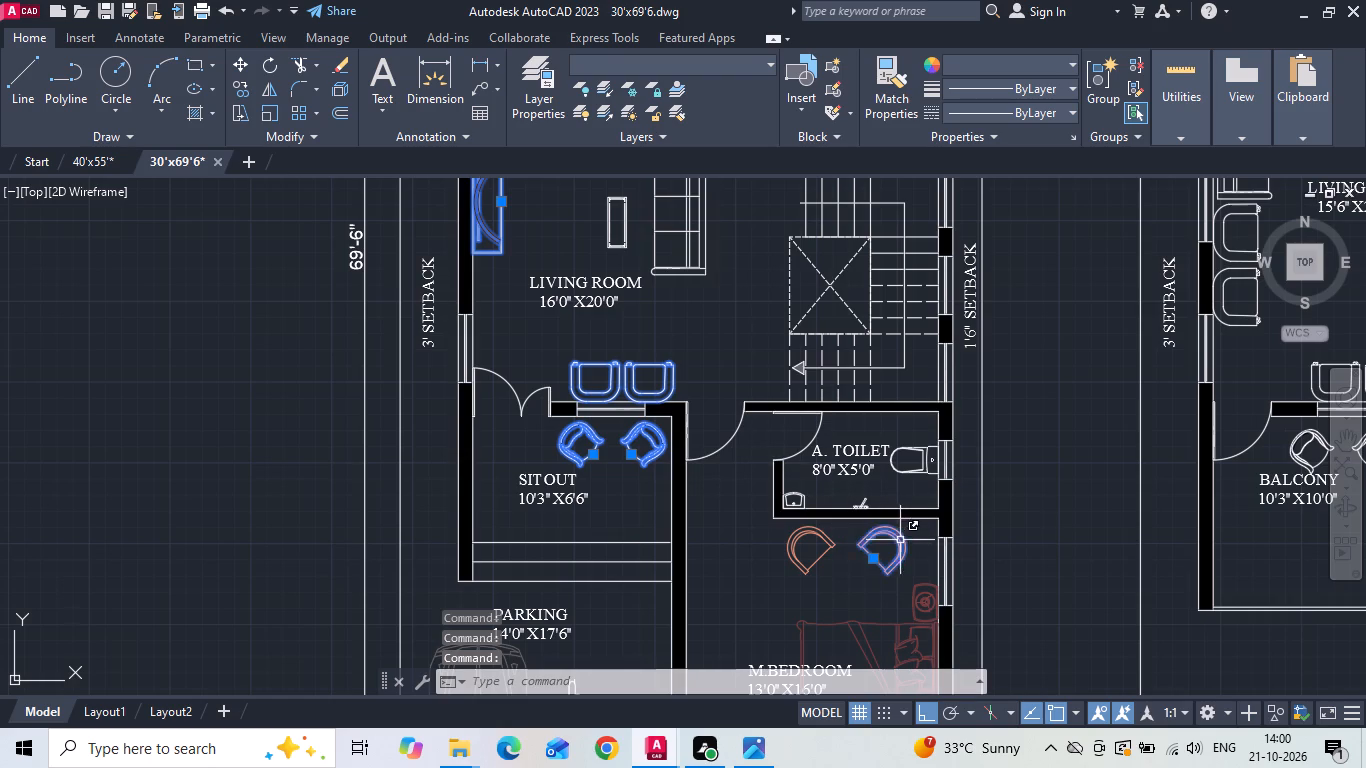
click(835, 542)
click(829, 623)
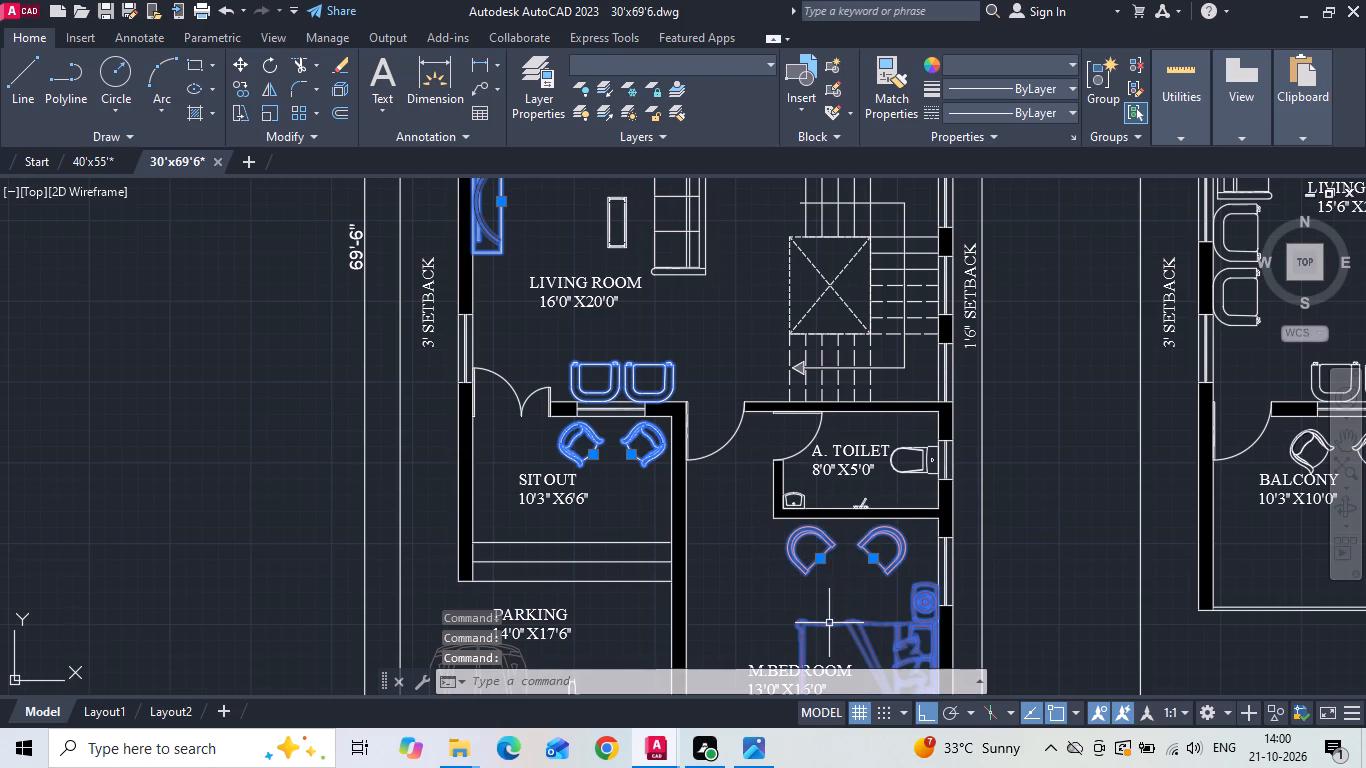
key(ctrl+c)
Paste the copied furniture into the 40'x55' drawing over the floor plan, with the bed in the M.BEDROOM.
click(184, 163)
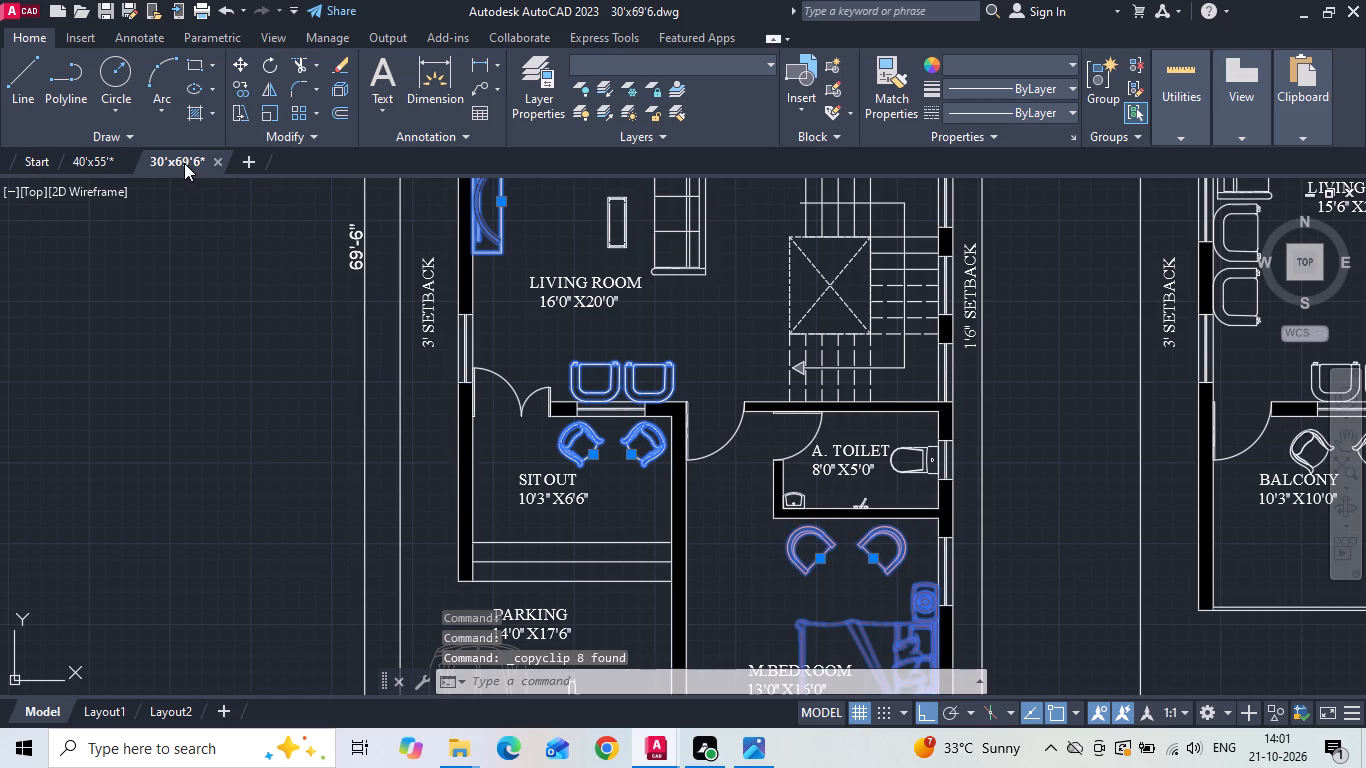
click(83, 161)
key(ctrl+v)
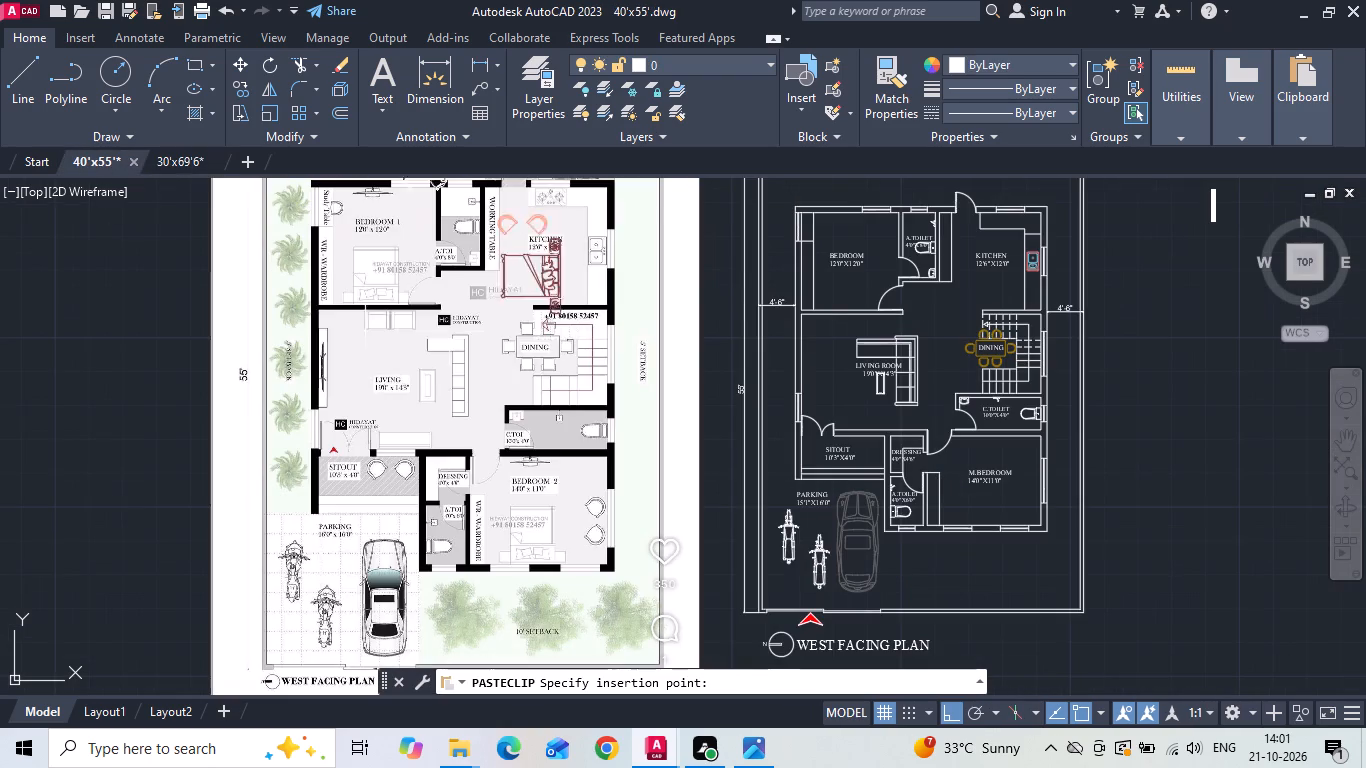
click(835, 521)
key(Escape)
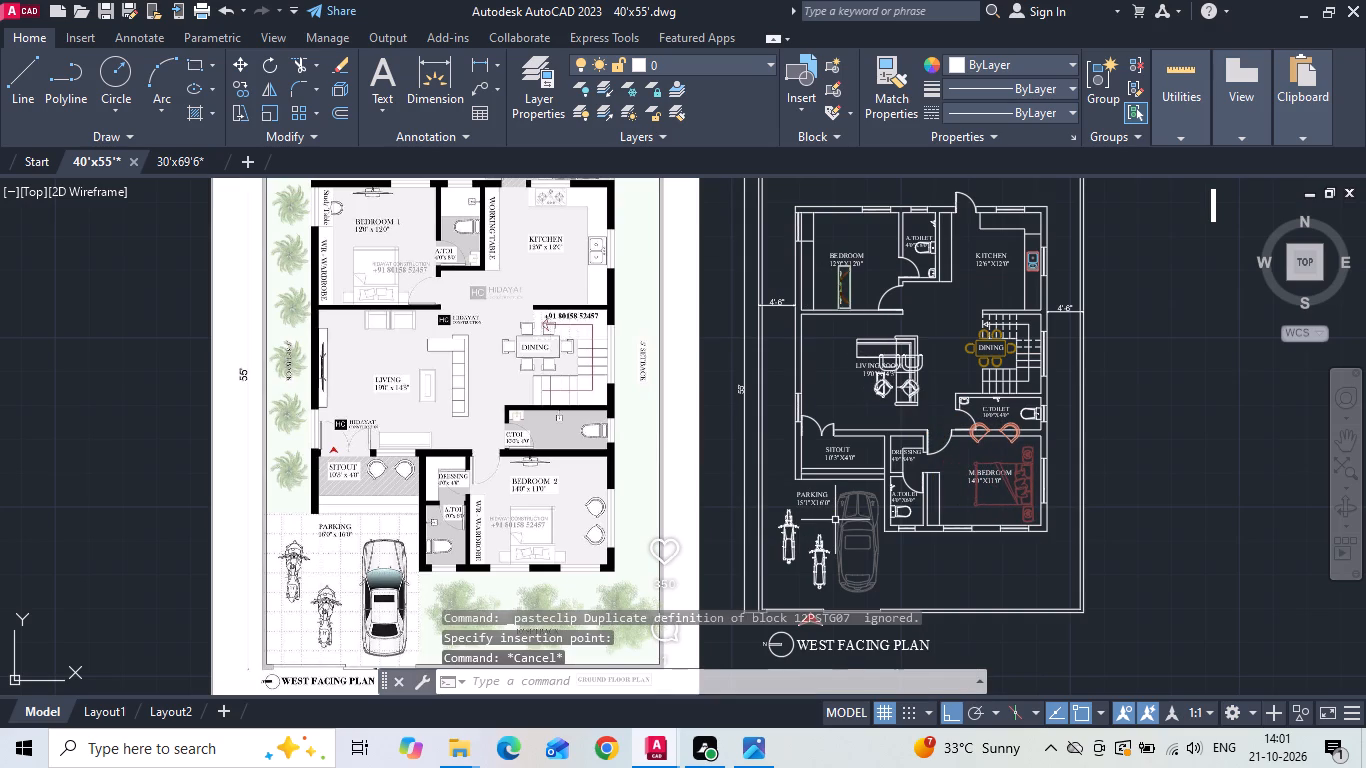
Move the TV unit from the BEDROOM to the living room's west wall, with its back against the wall.
click(850, 280)
right_click(848, 279)
click(885, 362)
scroll(843, 258, up, 2)
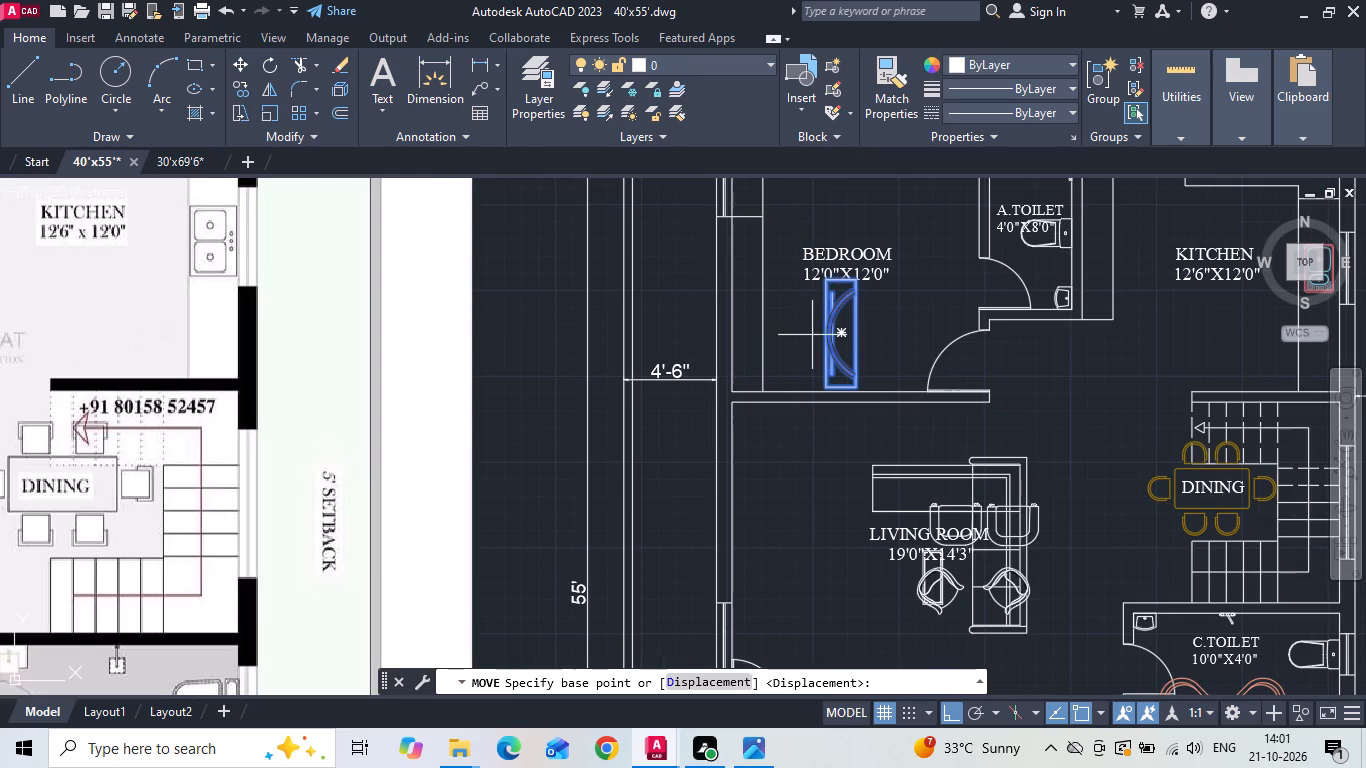
click(822, 334)
scroll(822, 332, down, 1)
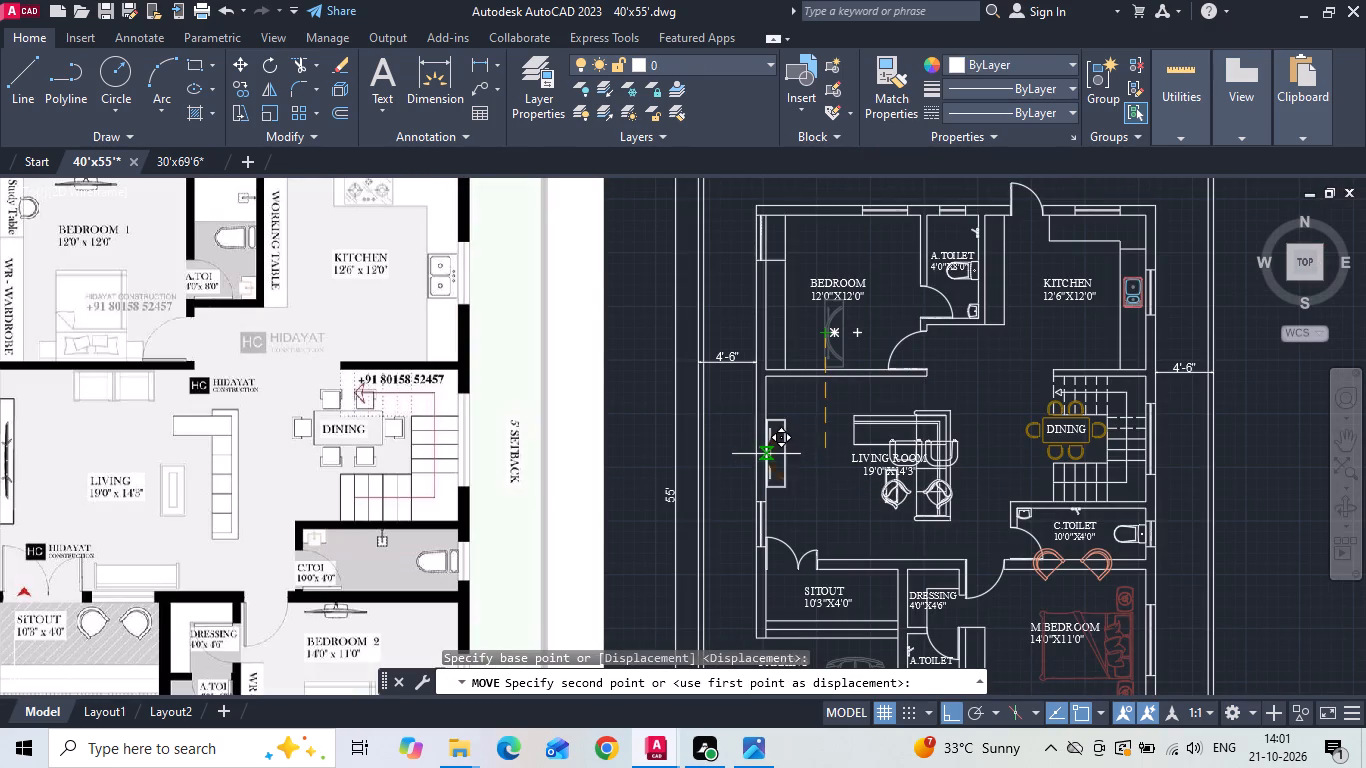
click(766, 464)
middle_drag(797, 481, 796, 447)
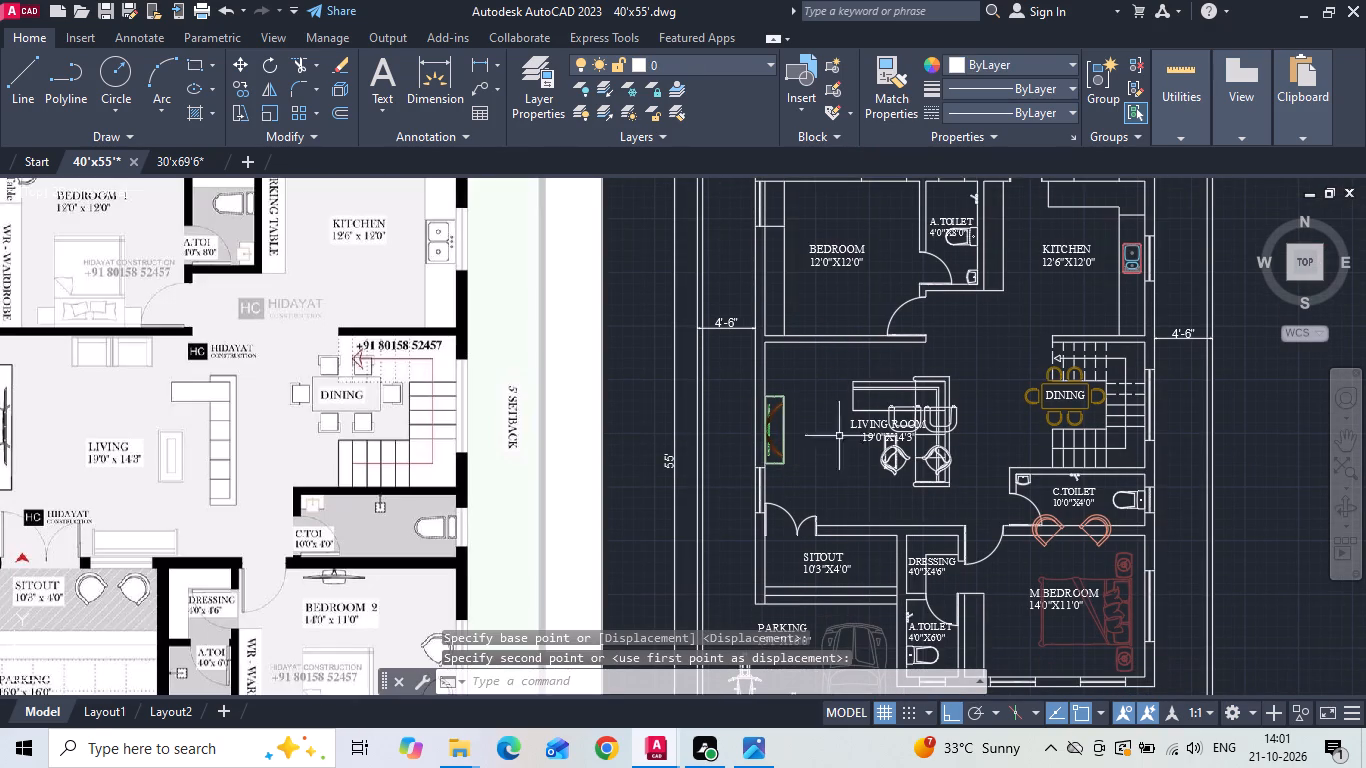
Move the two sit-out chairs and two living room armchairs together so the sit-out chairs stand in the SITOUT's east part.
click(894, 462)
key(Escape)
scroll(929, 470, up, 2)
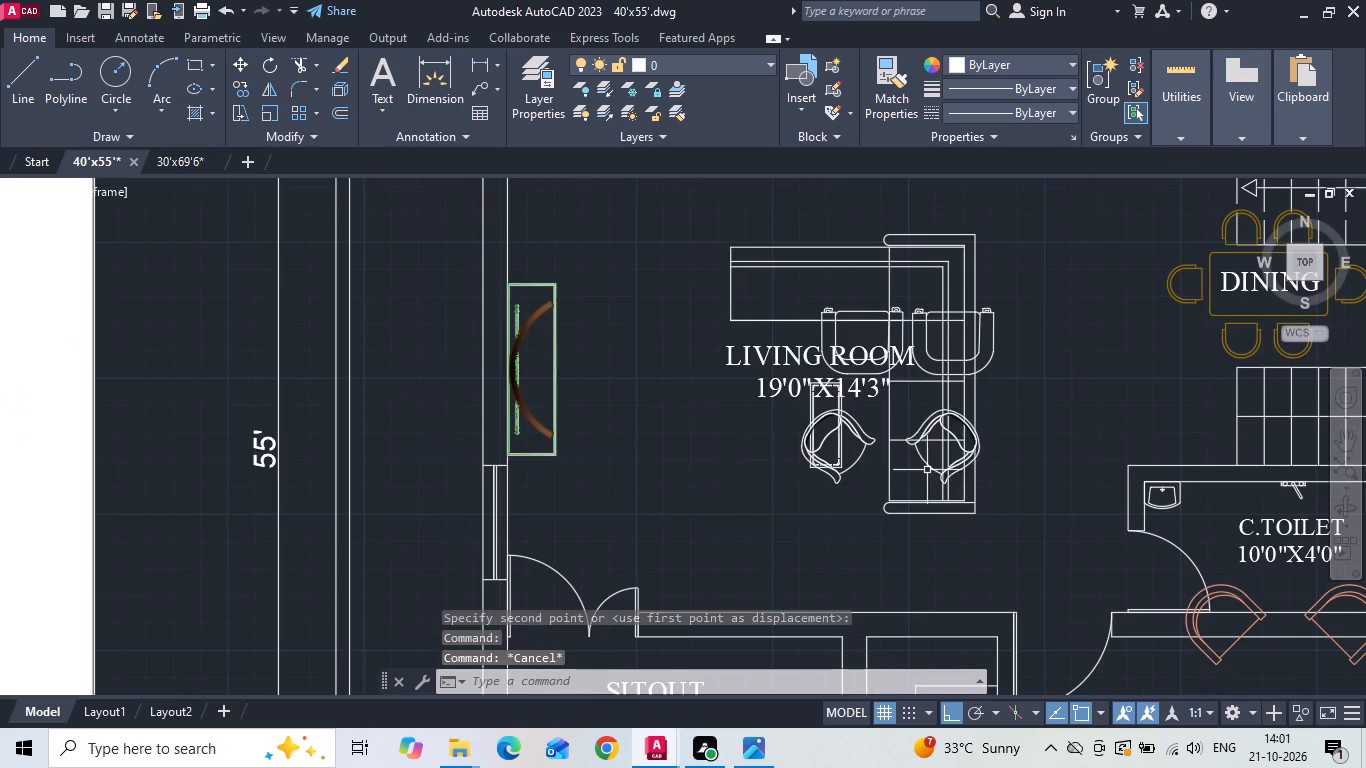
click(921, 434)
click(869, 433)
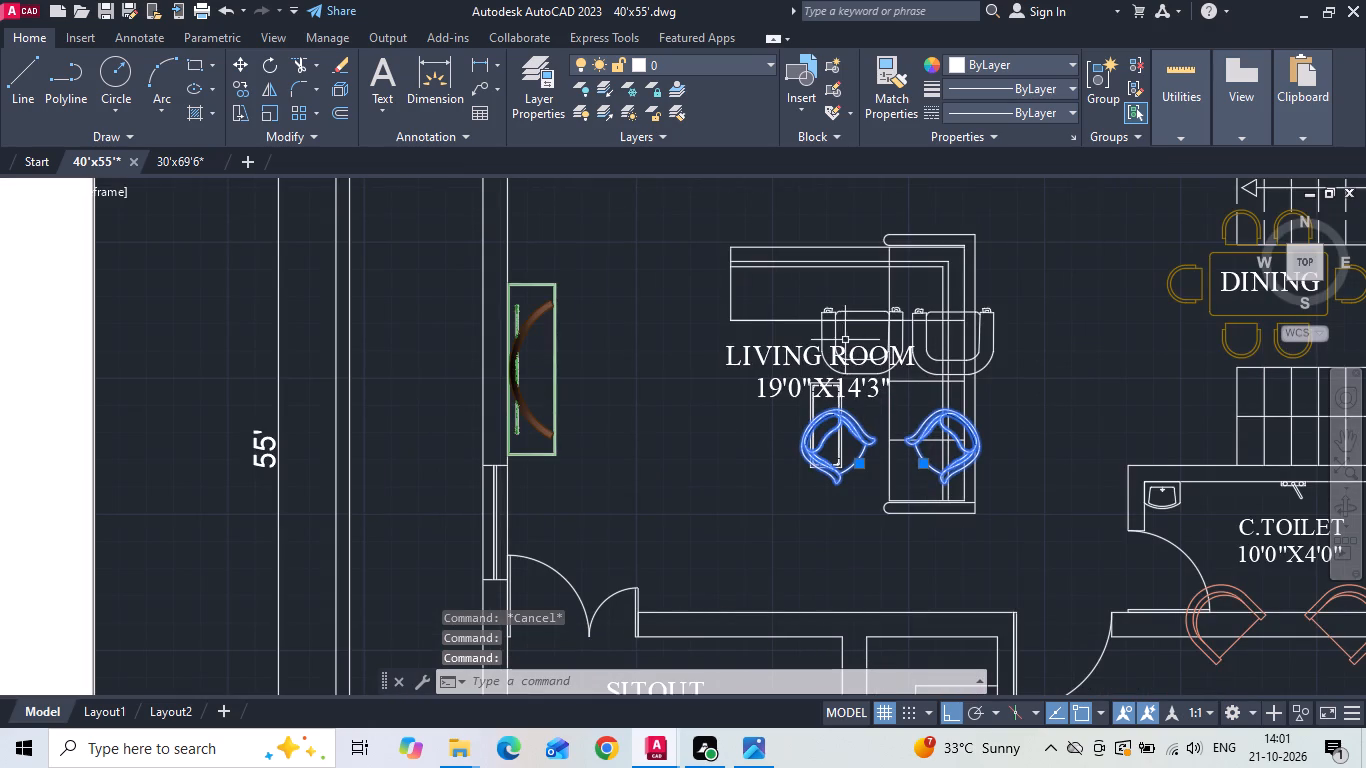
click(834, 333)
click(930, 356)
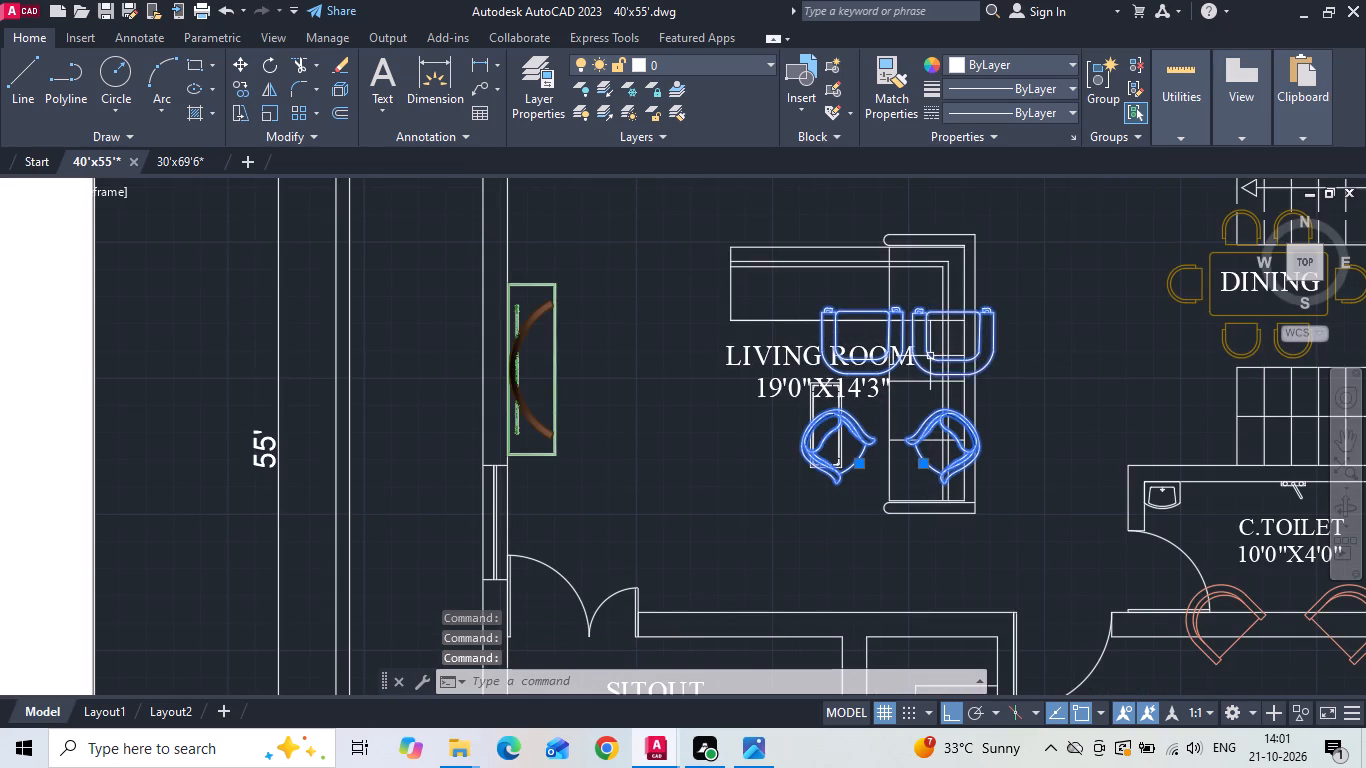
right_click(930, 356)
click(961, 395)
drag(868, 461, 832, 485)
middle_drag(813, 430, 817, 204)
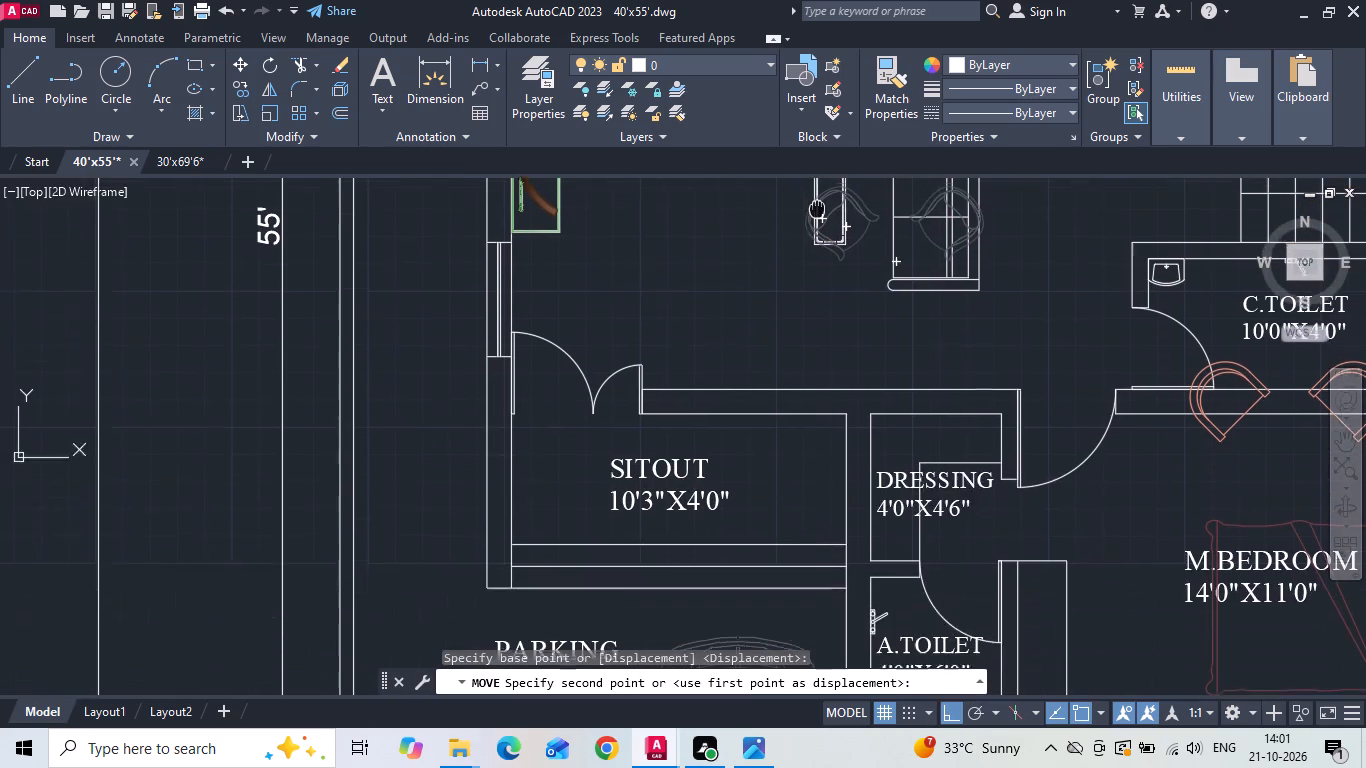
click(957, 709)
scroll(756, 459, up, 1)
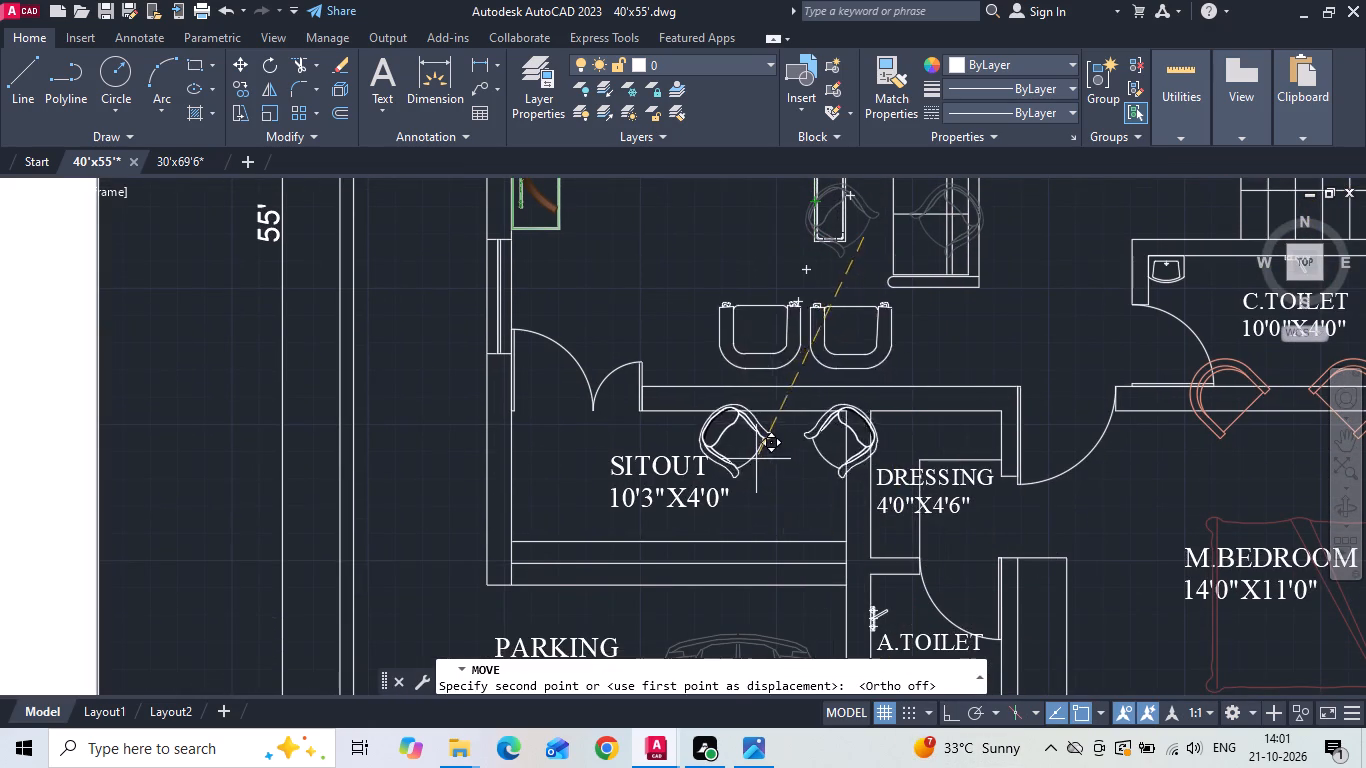
scroll(755, 458, up, 1)
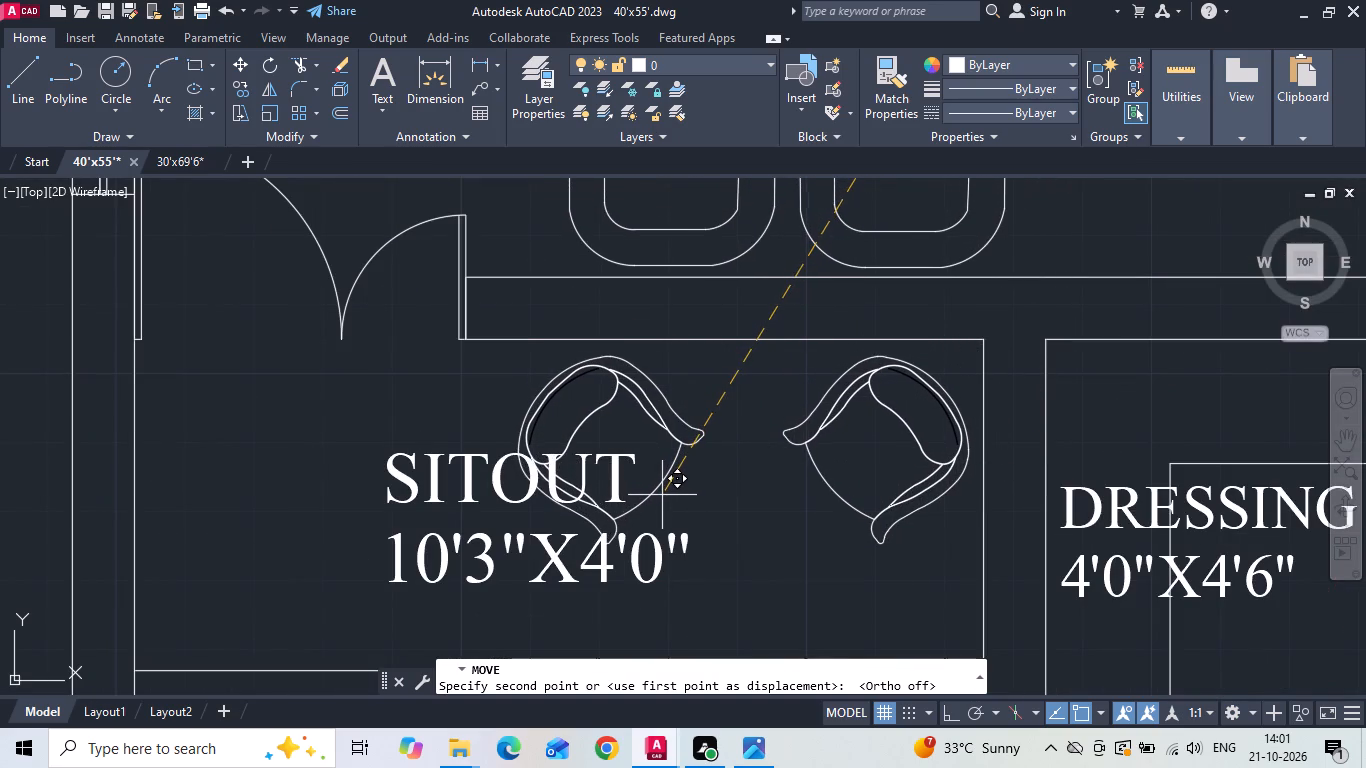
click(666, 492)
key(Escape)
Move the SITOUT 10'3"X4'0" label west, clear of the two chairs.
scroll(596, 408, down, 2)
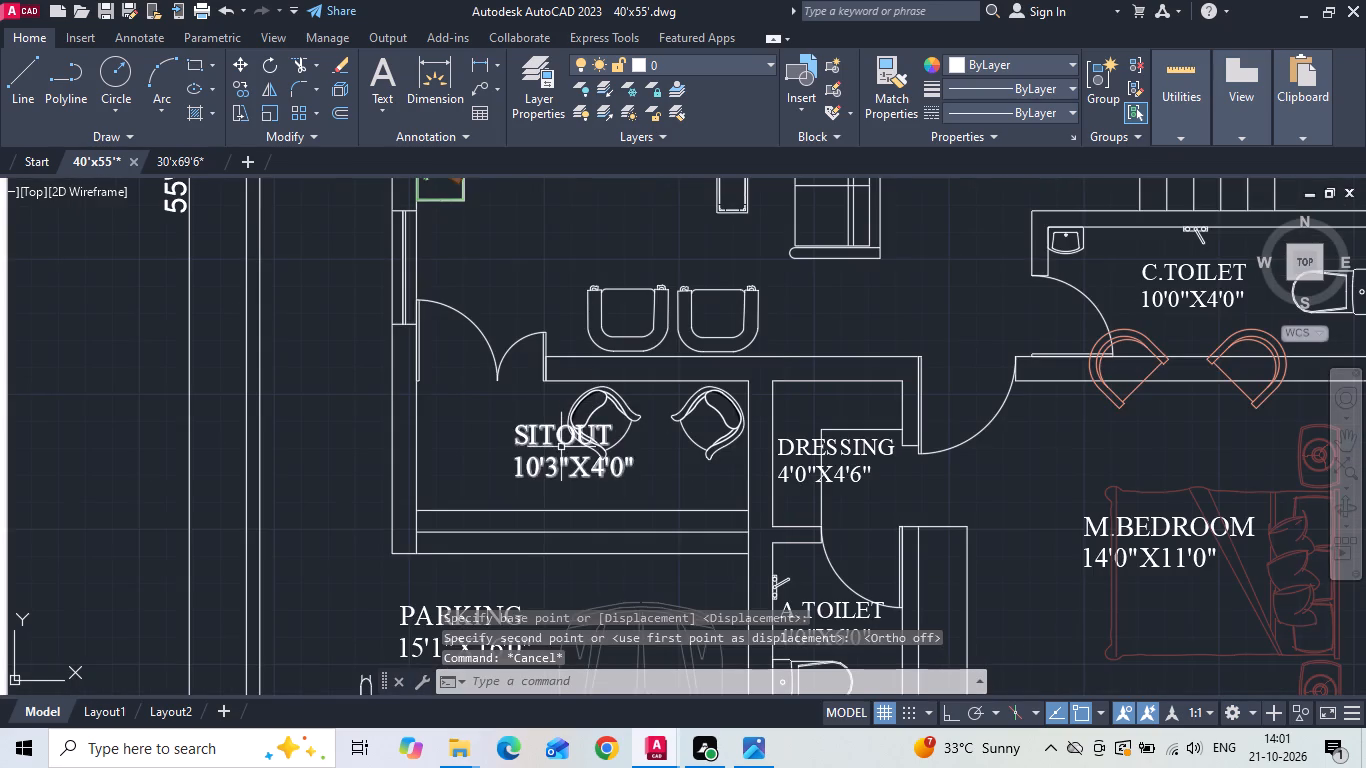
click(561, 447)
right_click(561, 447)
click(625, 362)
drag(595, 472, 584, 476)
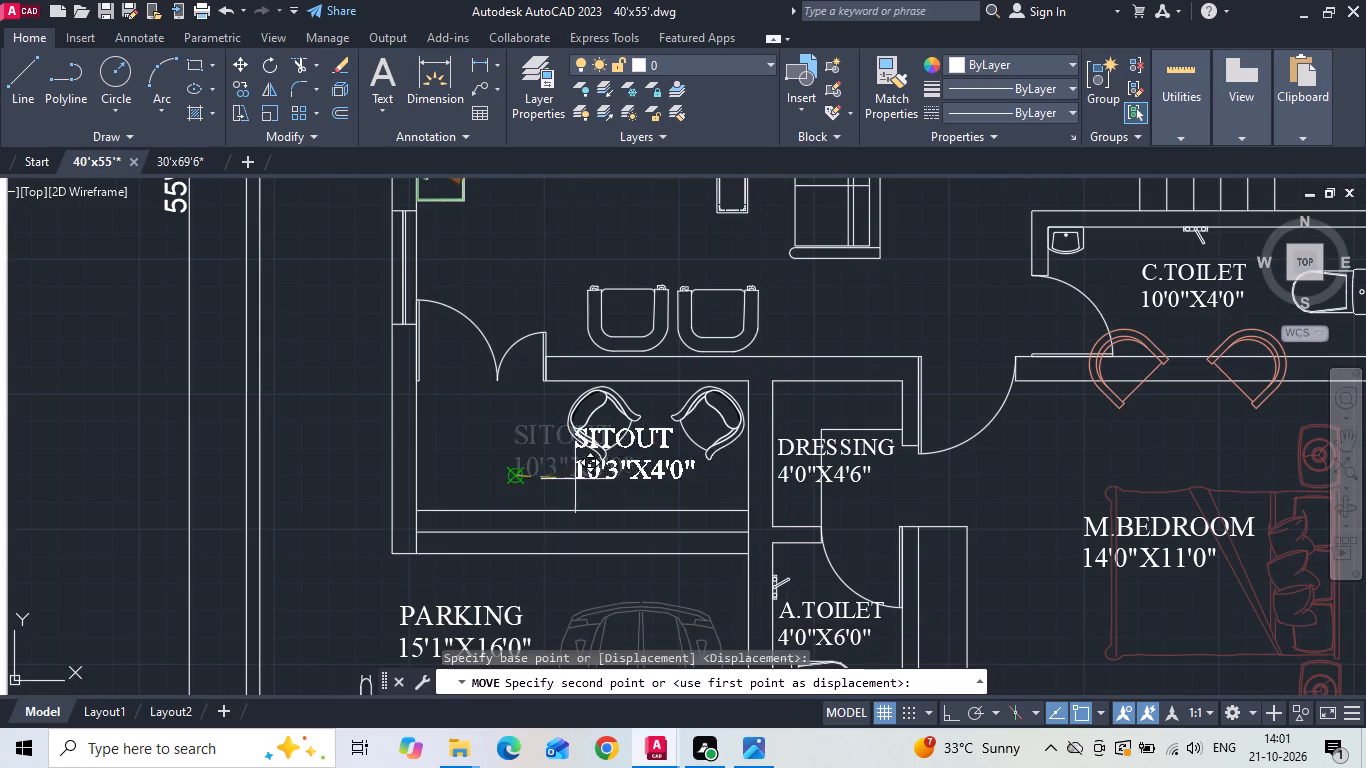
click(466, 482)
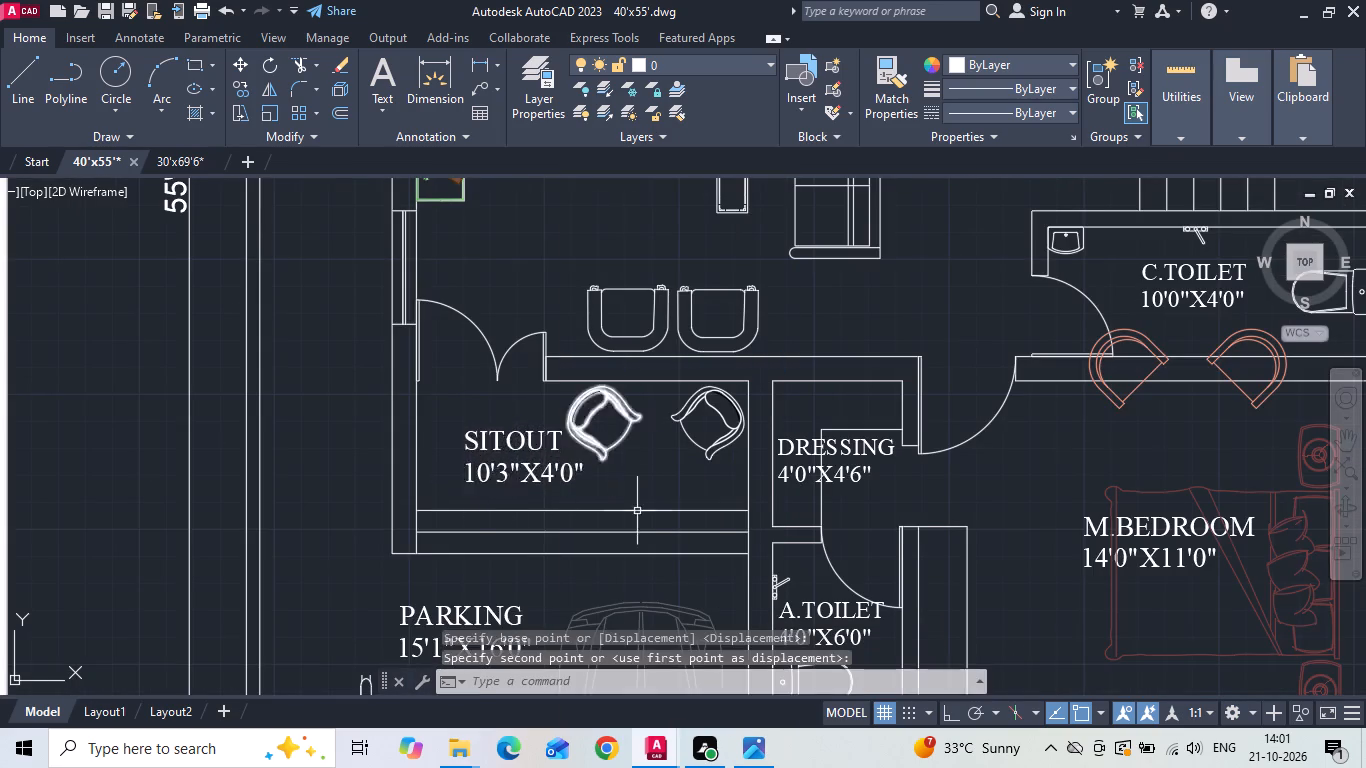
Mirror the two living room armchairs to the room's north side about a horizontal line, erasing the source objects.
scroll(647, 536, down, 1)
key(Escape)
drag(736, 400, 717, 397)
click(573, 367)
text(MI)
key(space)
key(F8)
scroll(593, 410, down, 1)
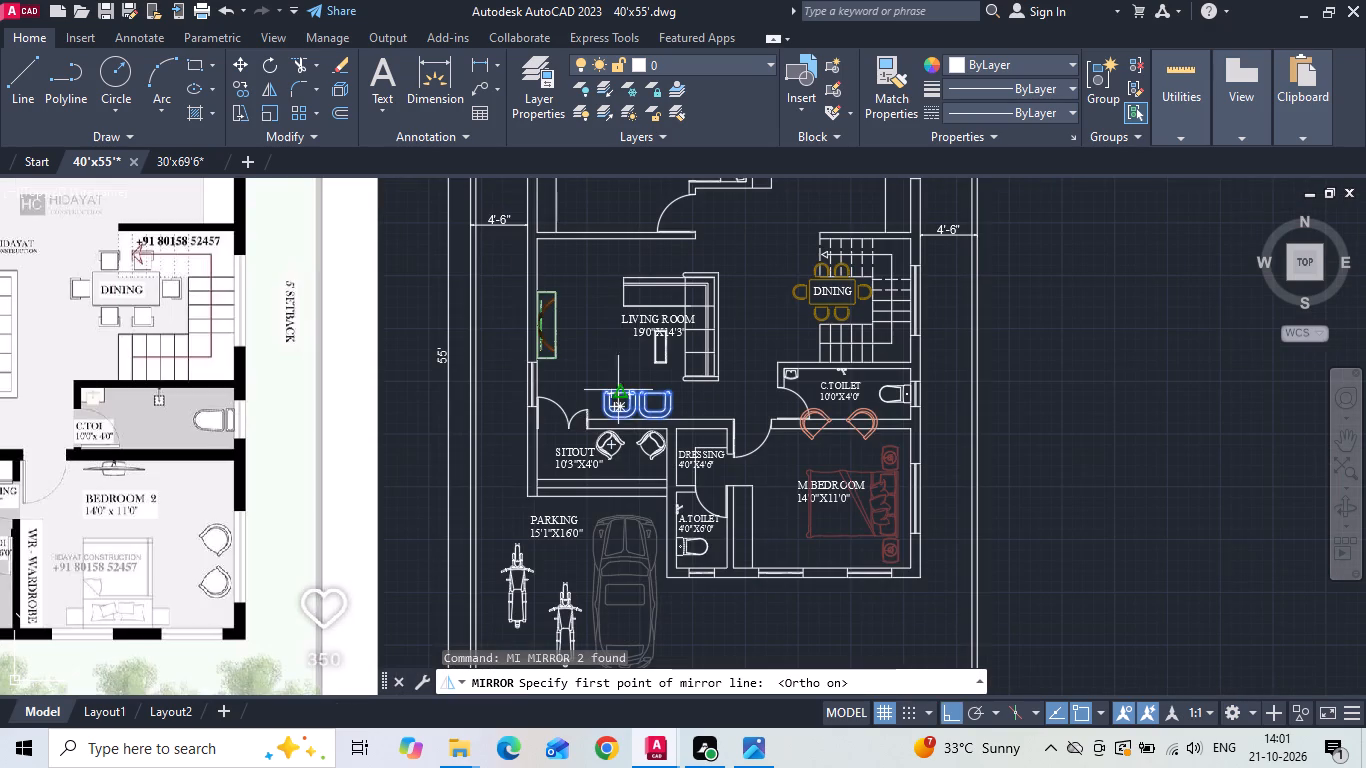
middle_drag(603, 316, 643, 400)
scroll(642, 403, up, 1)
drag(641, 403, 623, 396)
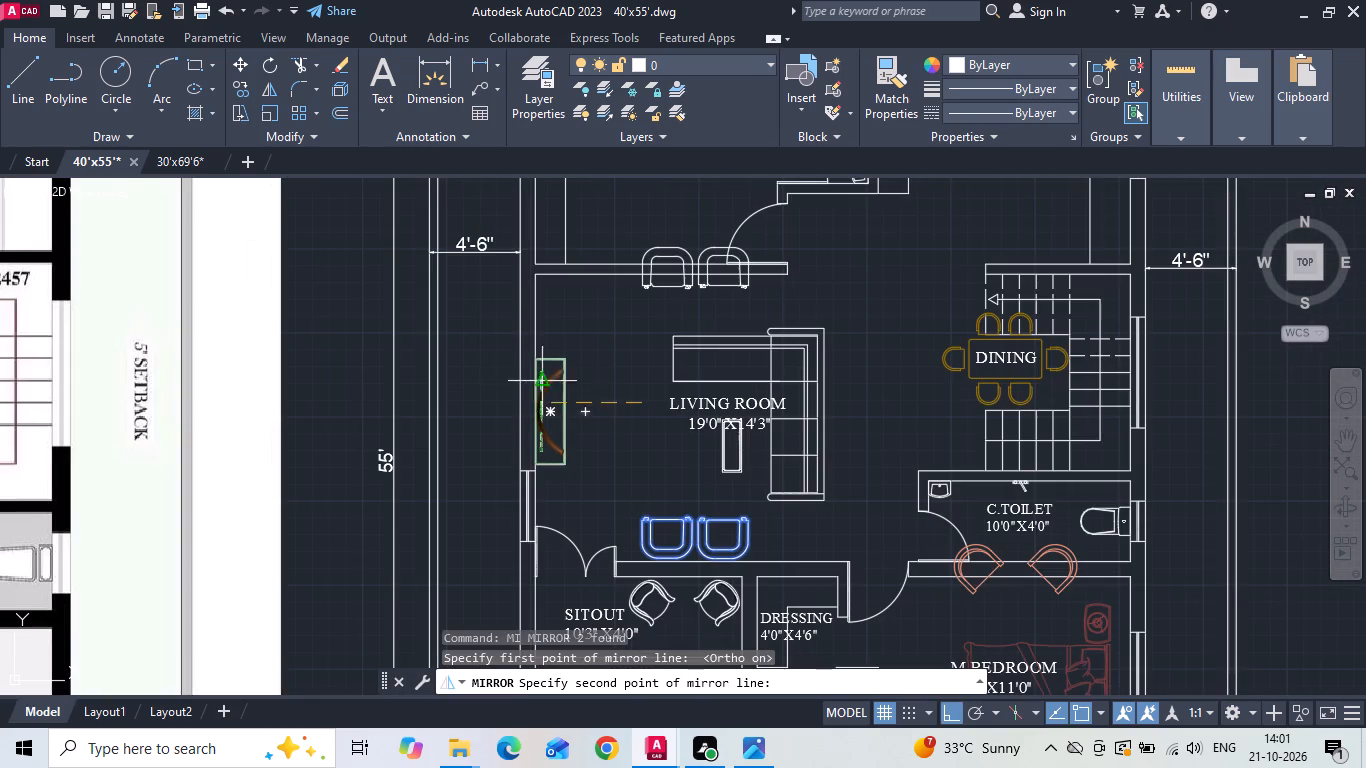
click(311, 374)
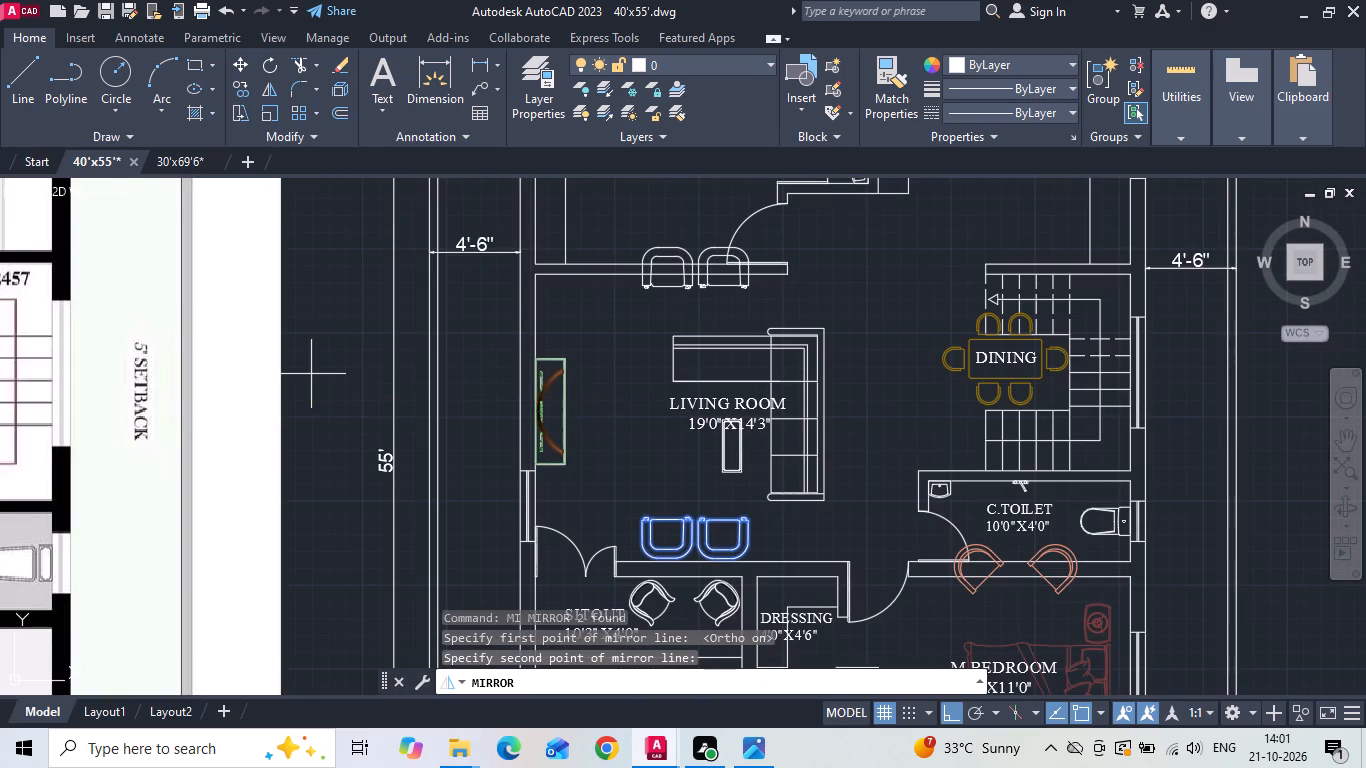
key(y)
key(space)
Move both mirrored armchairs south so their backs meet the inner face of the living room's north wall.
scroll(745, 266, up, 2)
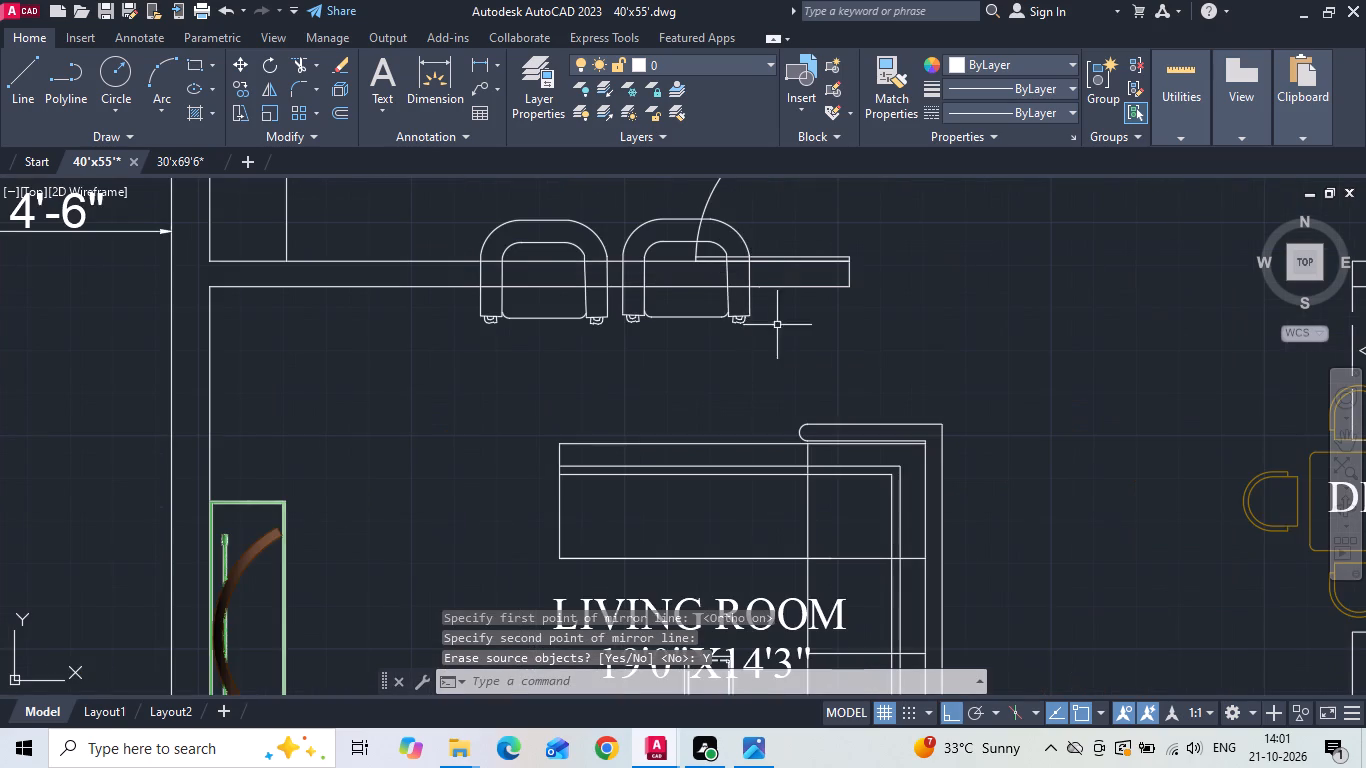
drag(798, 313, 731, 317)
click(504, 325)
scroll(617, 346, down, 4)
scroll(607, 352, up, 2)
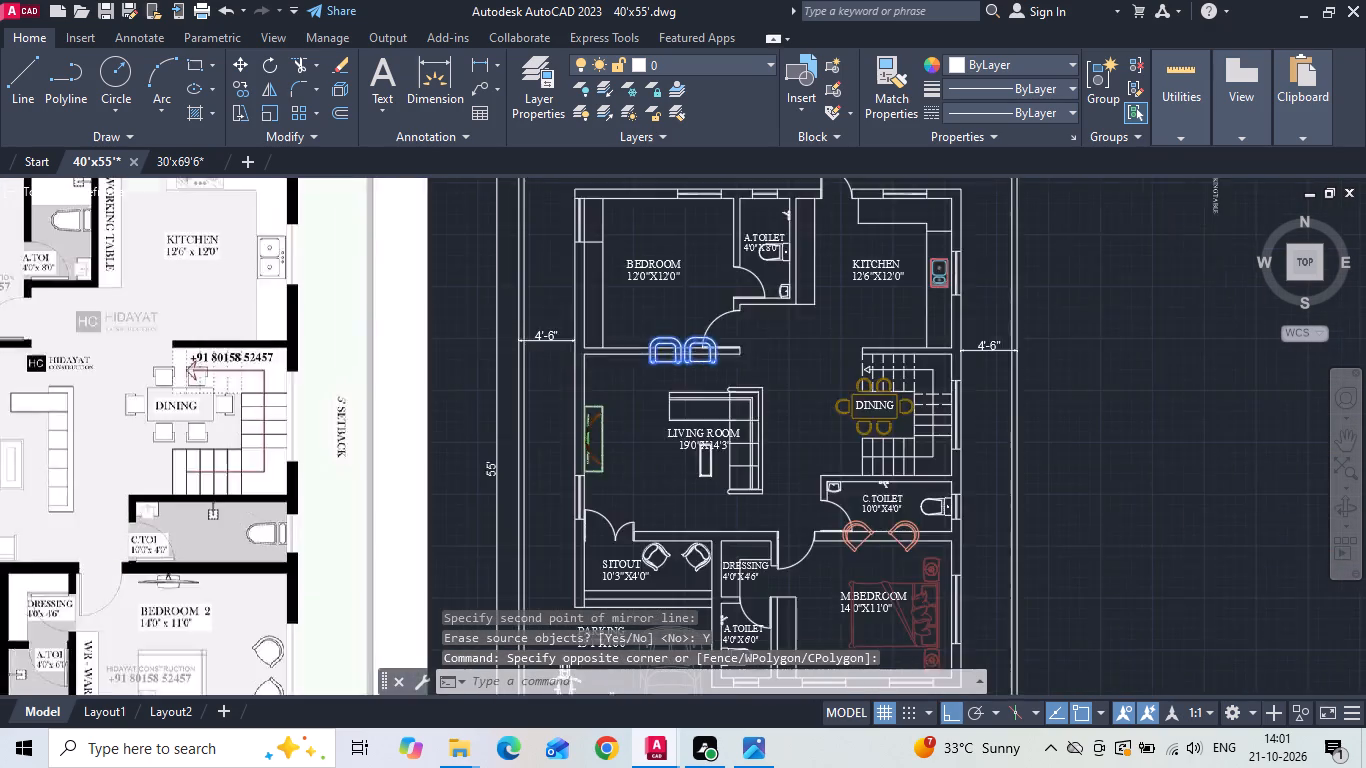
right_click(877, 353)
click(923, 392)
scroll(905, 365, up, 1)
drag(957, 355, 944, 354)
click(912, 357)
drag(626, 268, 580, 283)
click(488, 318)
right_click(488, 318)
click(518, 389)
scroll(524, 372, up, 3)
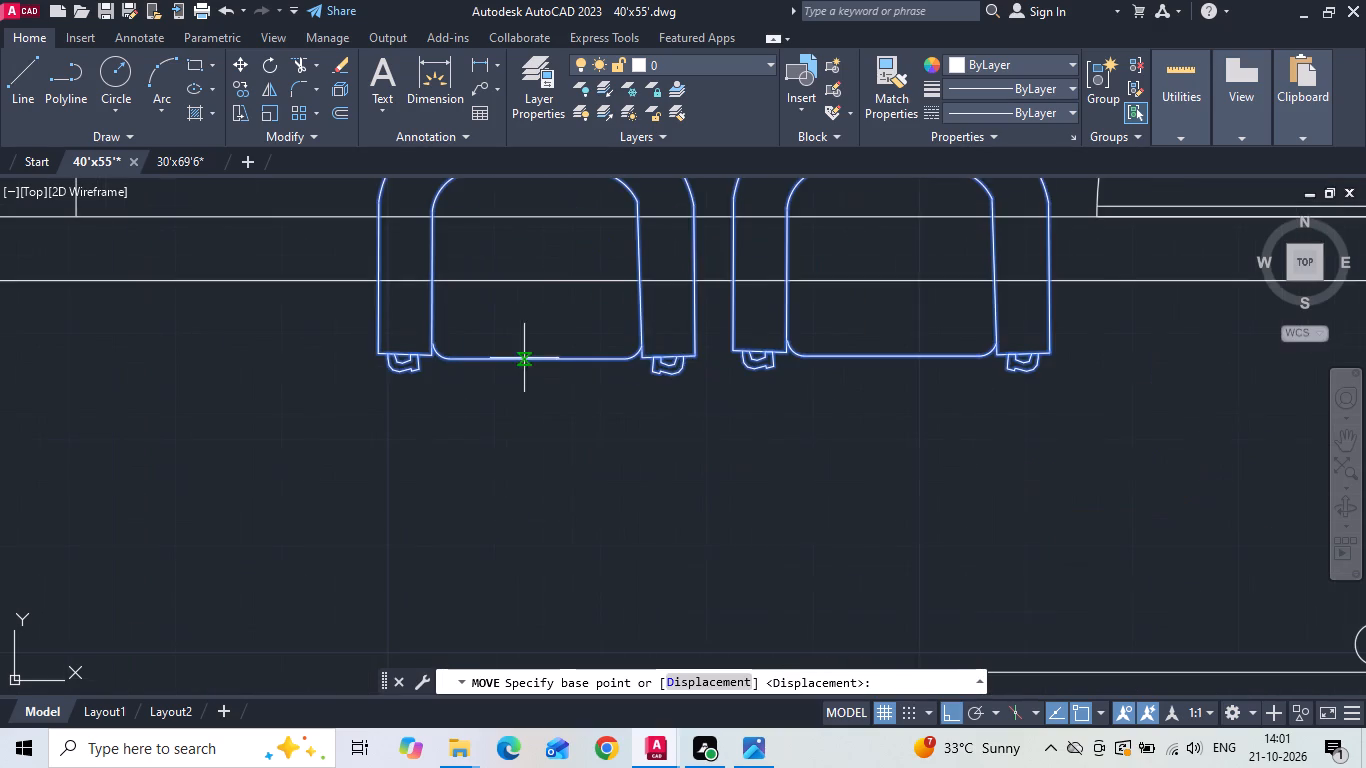
middle_drag(528, 307, 511, 438)
click(523, 248)
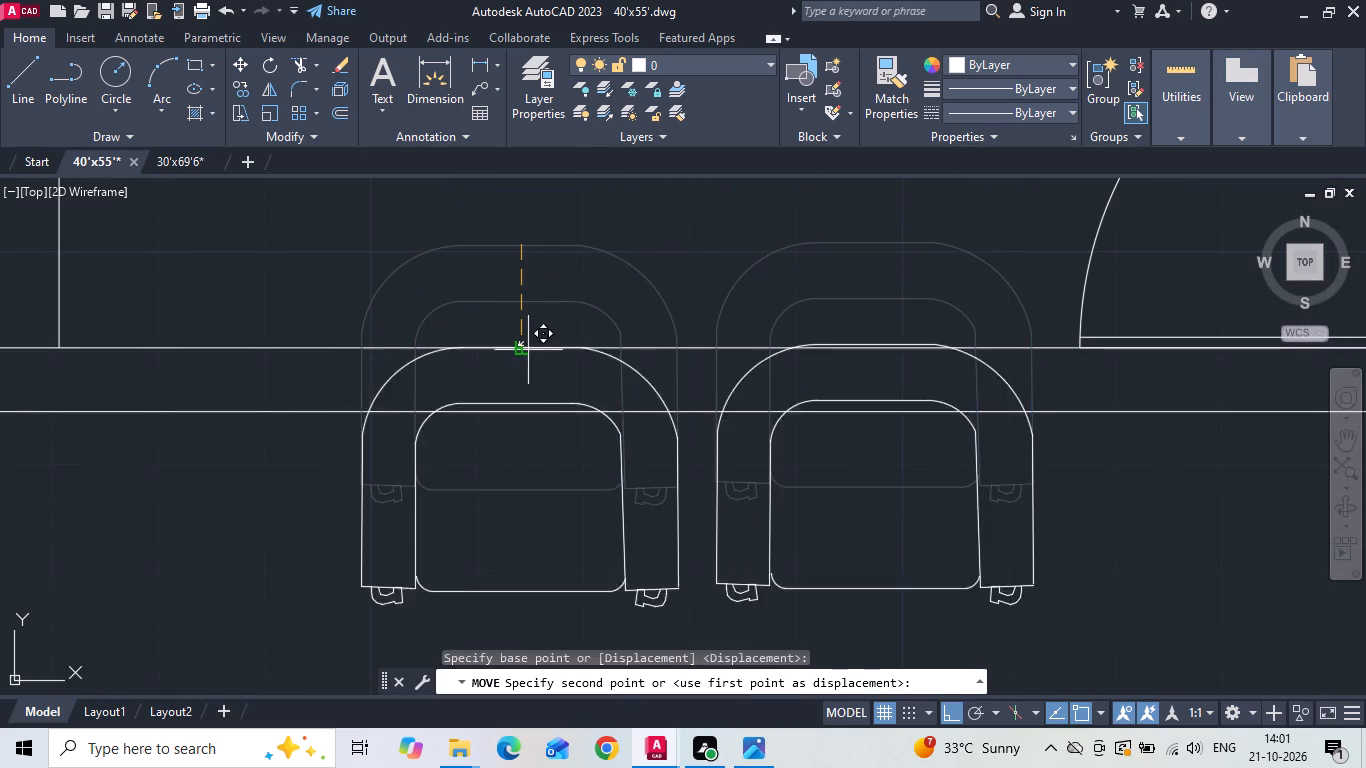
click(522, 414)
scroll(652, 353, down, 3)
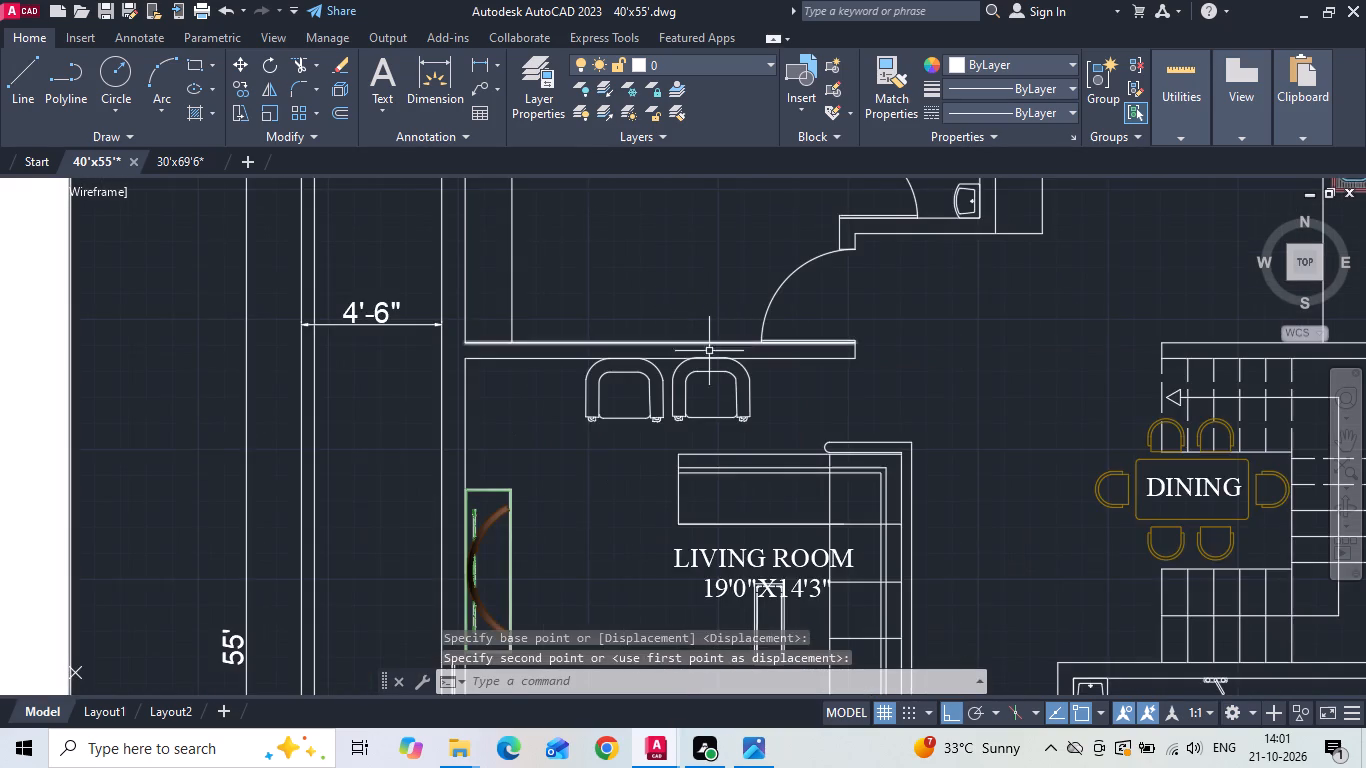
Move the east armchair slightly south so its back sits flush with the living room's north wall.
scroll(709, 361, up, 3)
drag(910, 426, 809, 426)
click(473, 426)
key(Escape)
drag(853, 424, 825, 422)
click(633, 420)
right_click(631, 419)
click(695, 362)
scroll(695, 362, up, 2)
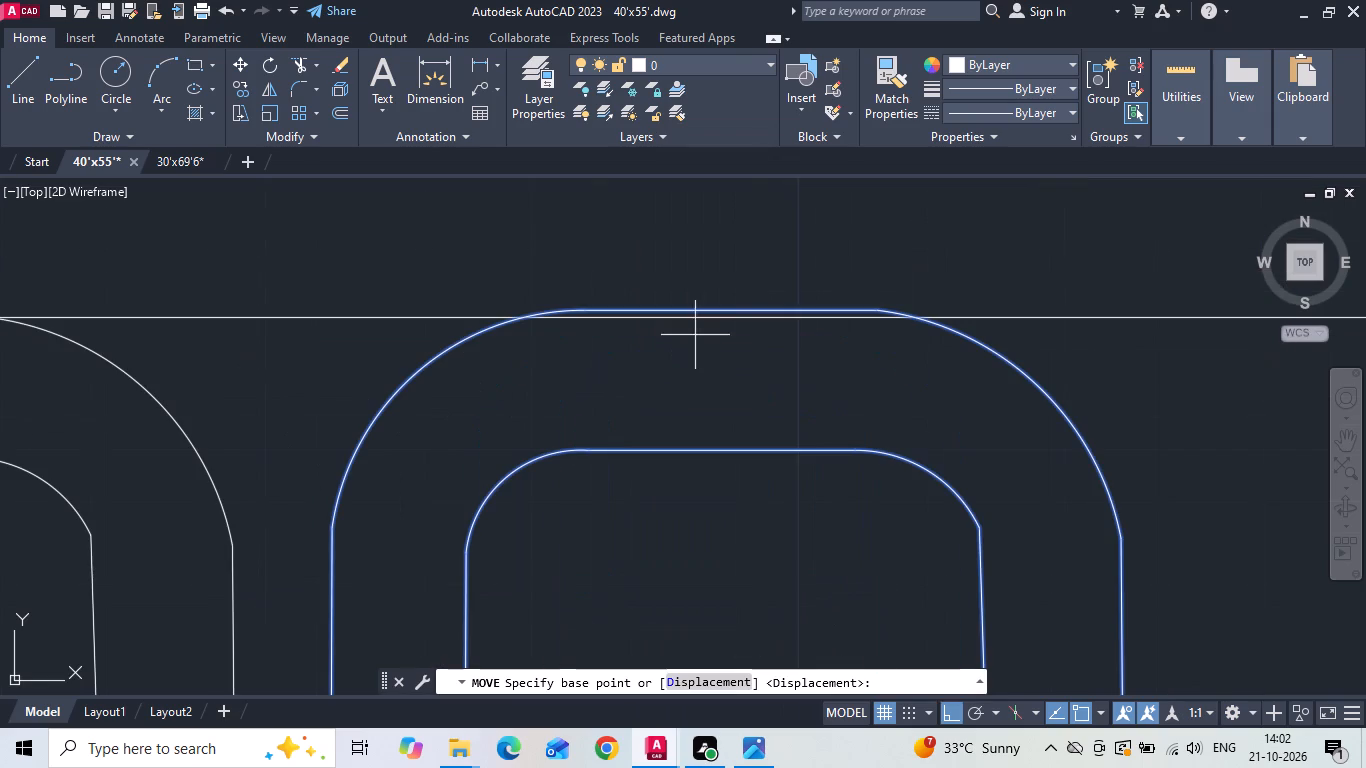
click(726, 304)
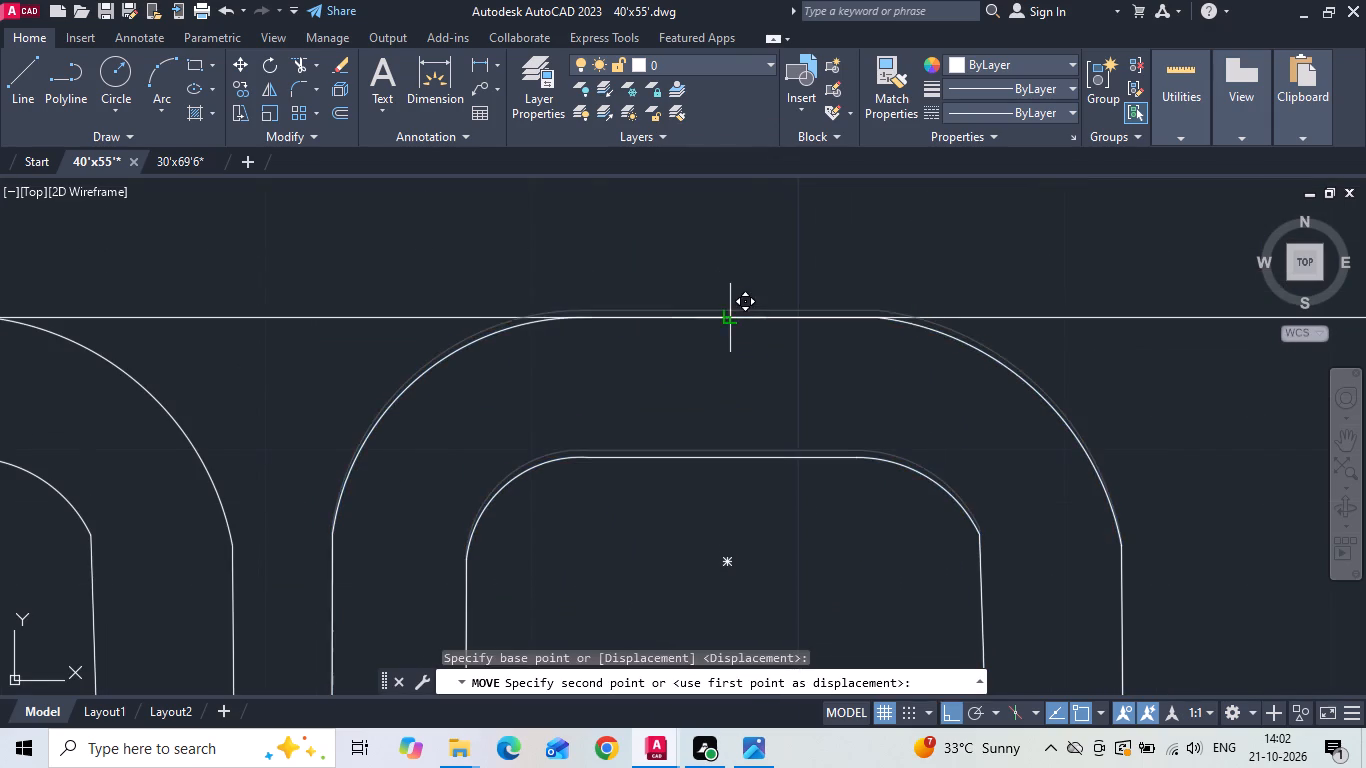
click(727, 325)
Move the L-shaped sofa and the small centre table in the living room about 2'-6" east.
scroll(704, 260, down, 7)
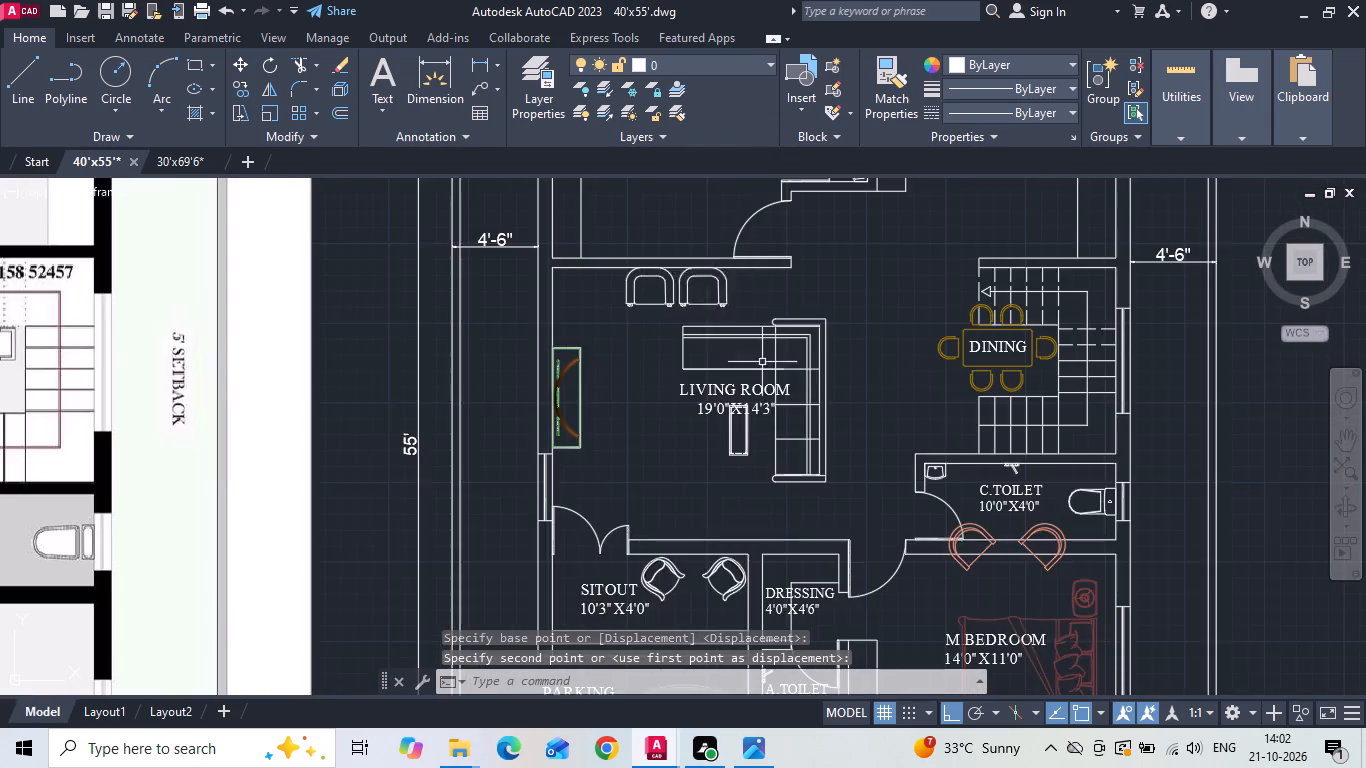
scroll(772, 378, down, 2)
scroll(758, 464, up, 2)
scroll(814, 372, down, 1)
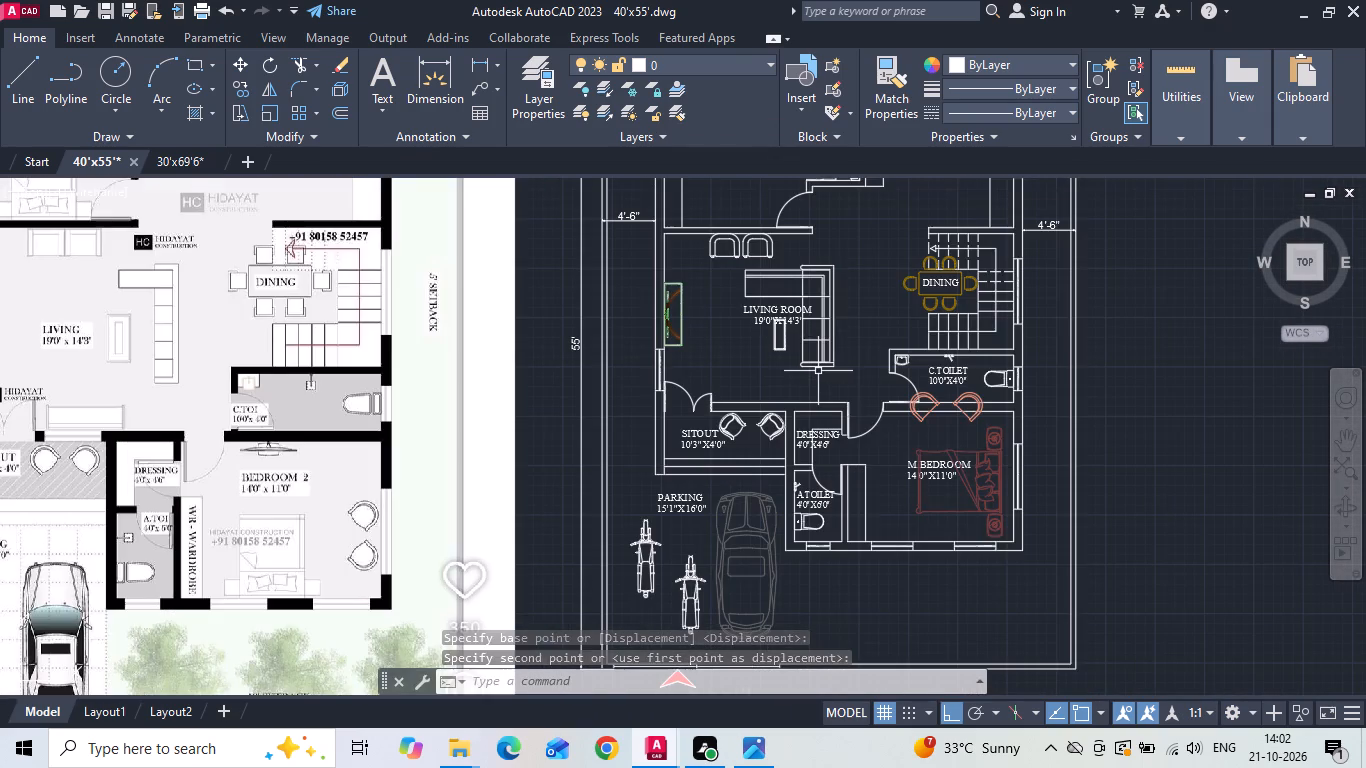
scroll(840, 209, up, 1)
scroll(857, 292, up, 1)
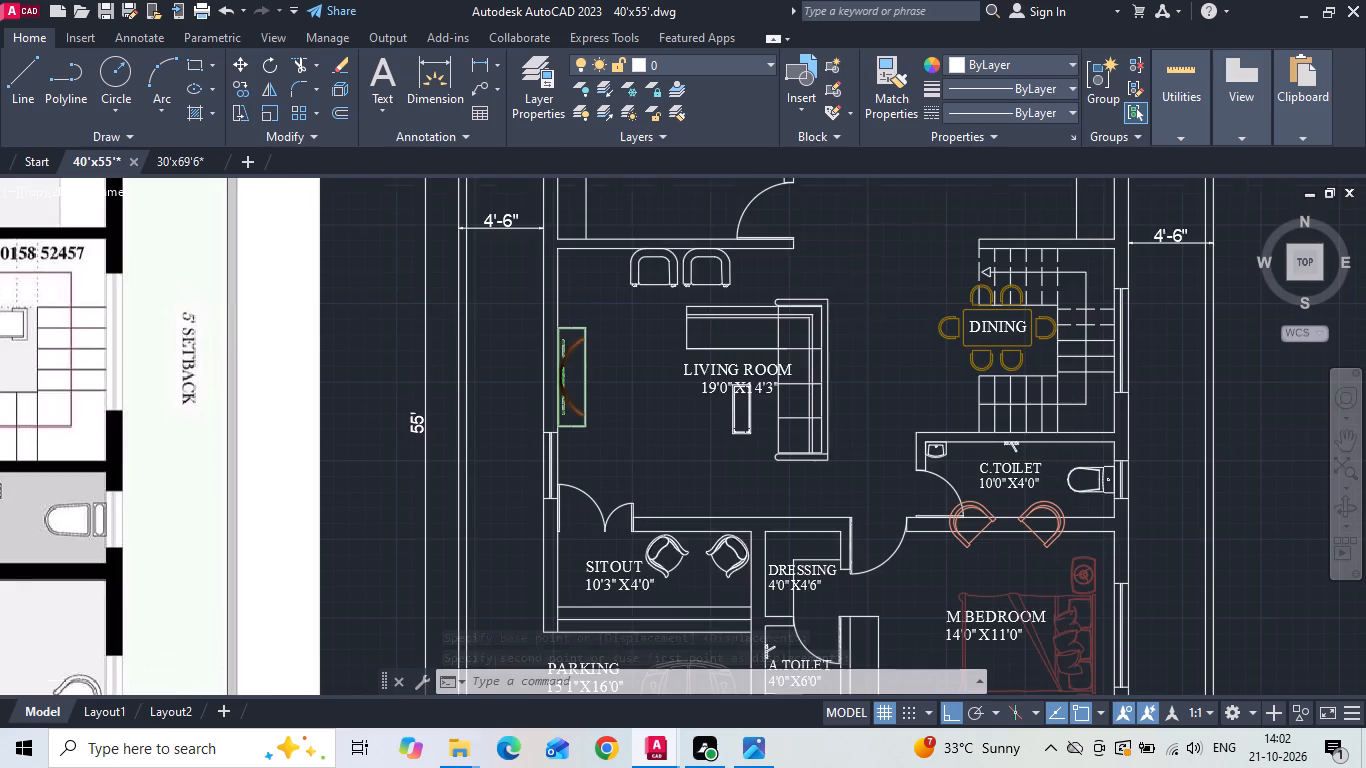
drag(838, 290, 828, 297)
click(561, 385)
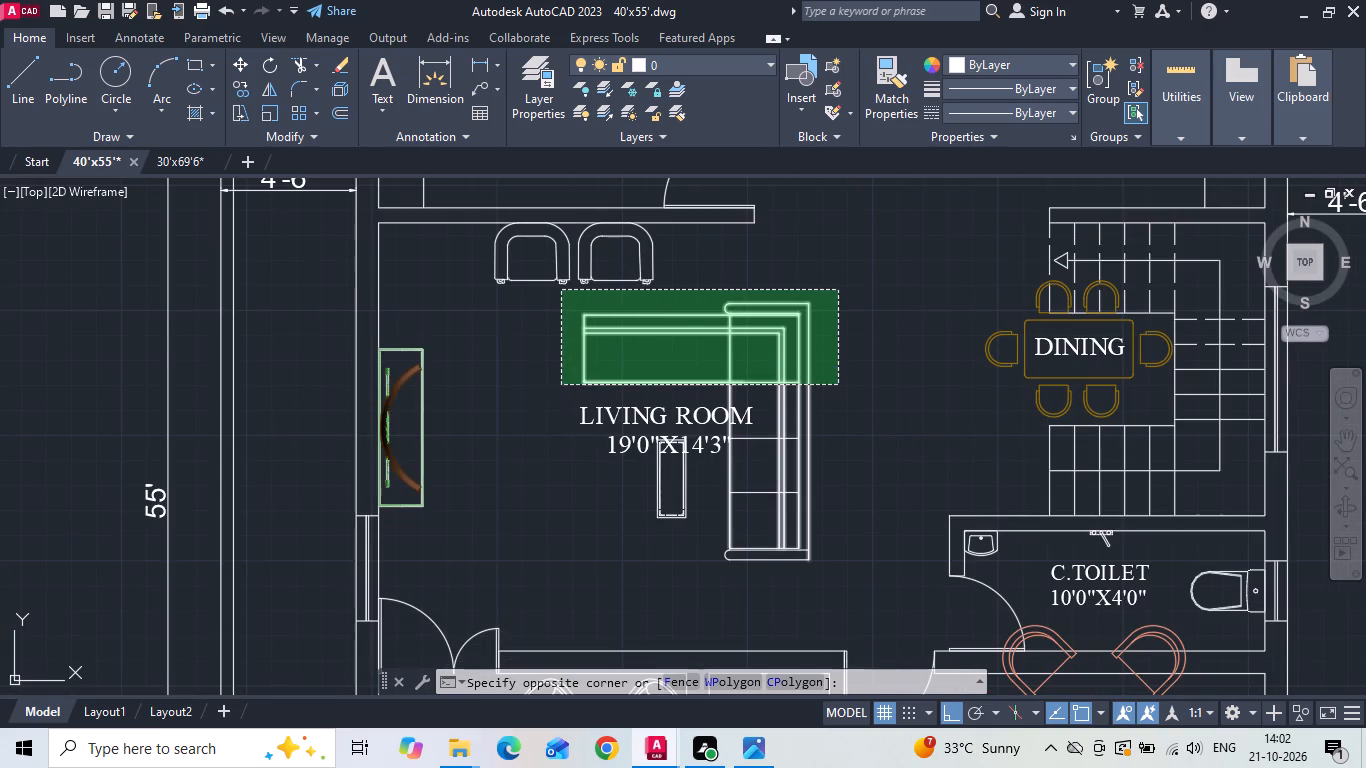
drag(840, 423, 833, 436)
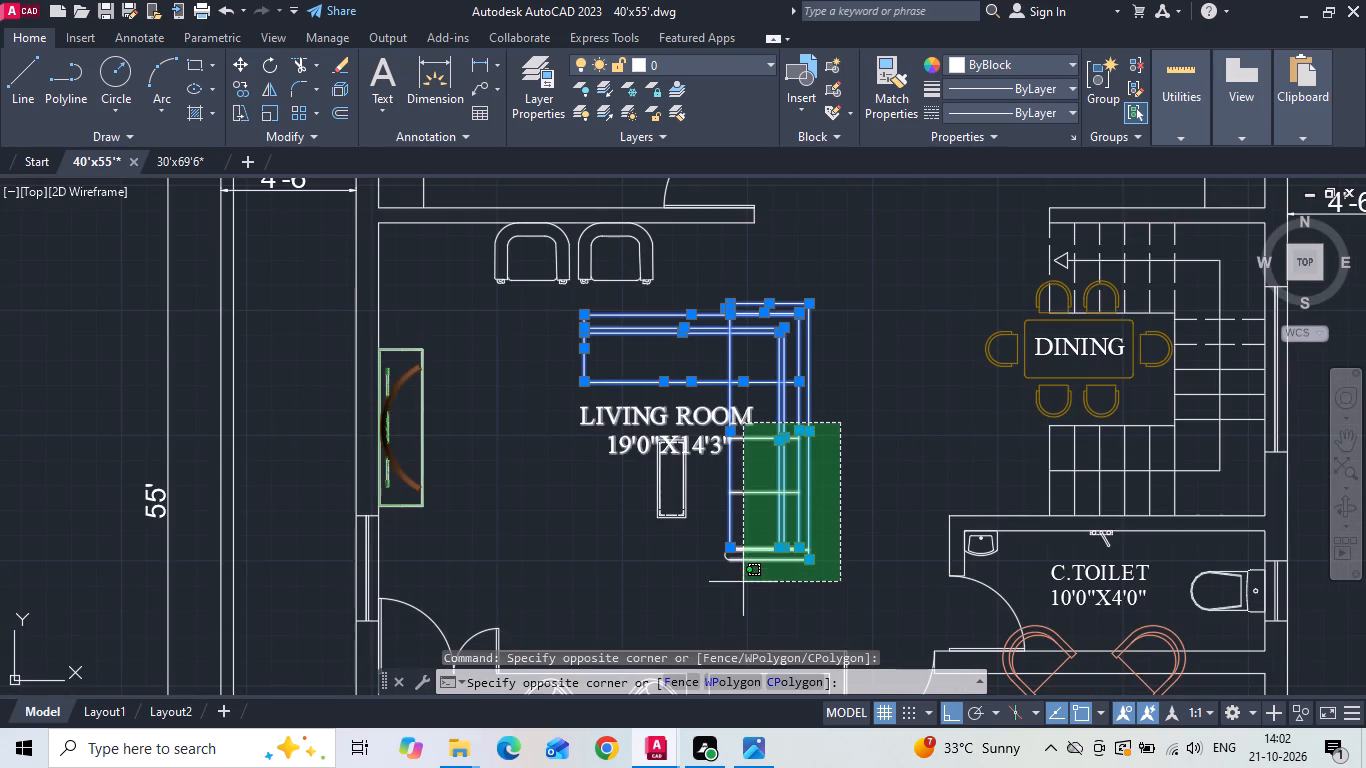
scroll(749, 582, up, 2)
click(781, 559)
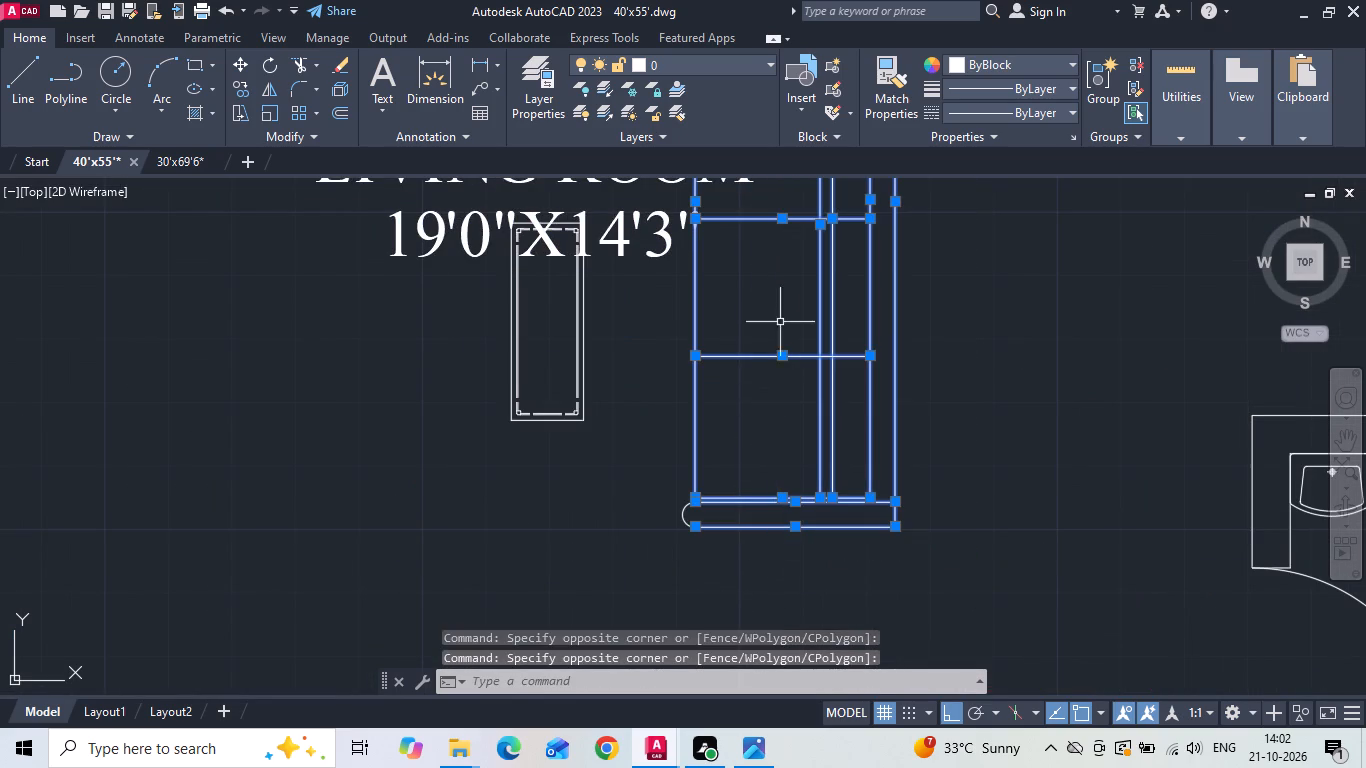
drag(780, 317, 750, 386)
click(676, 569)
scroll(666, 562, down, 1)
drag(637, 451, 598, 453)
click(536, 475)
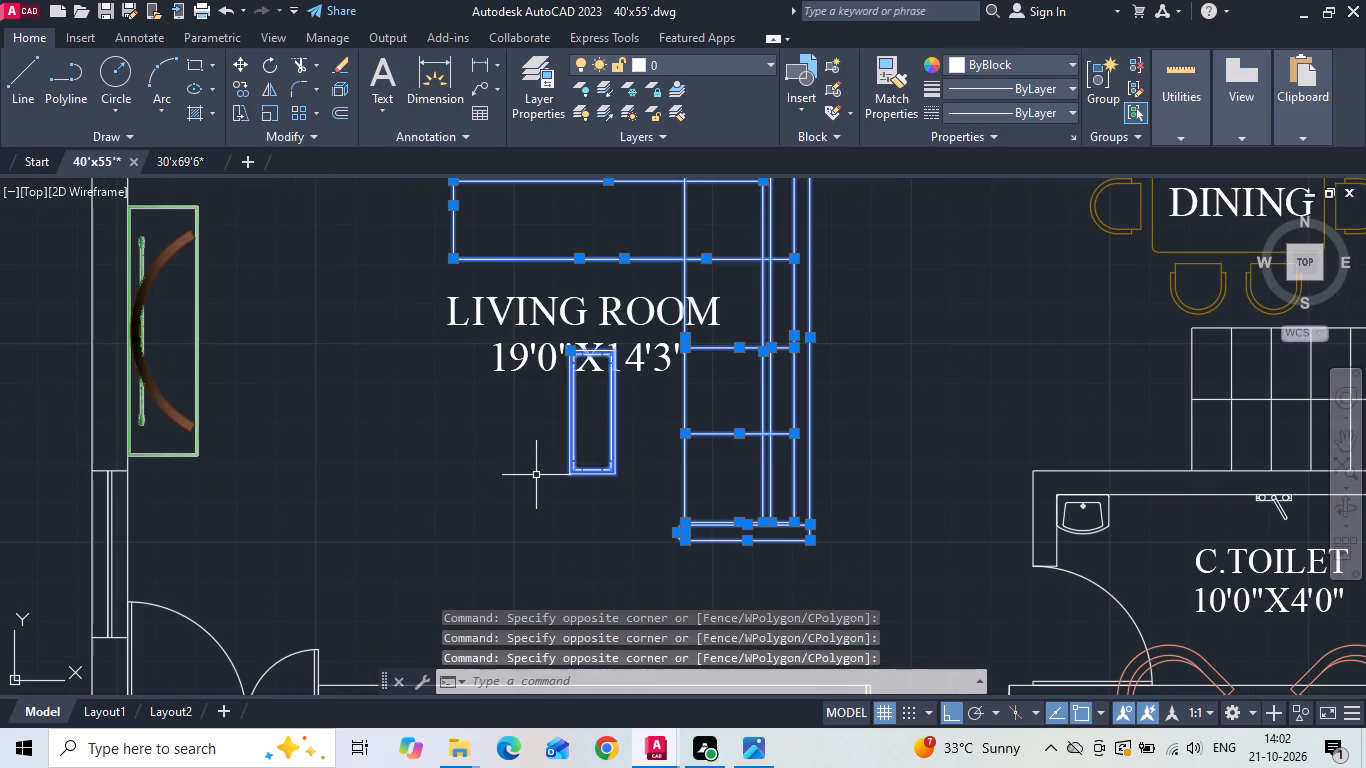
scroll(528, 476, down, 2)
right_click(687, 401)
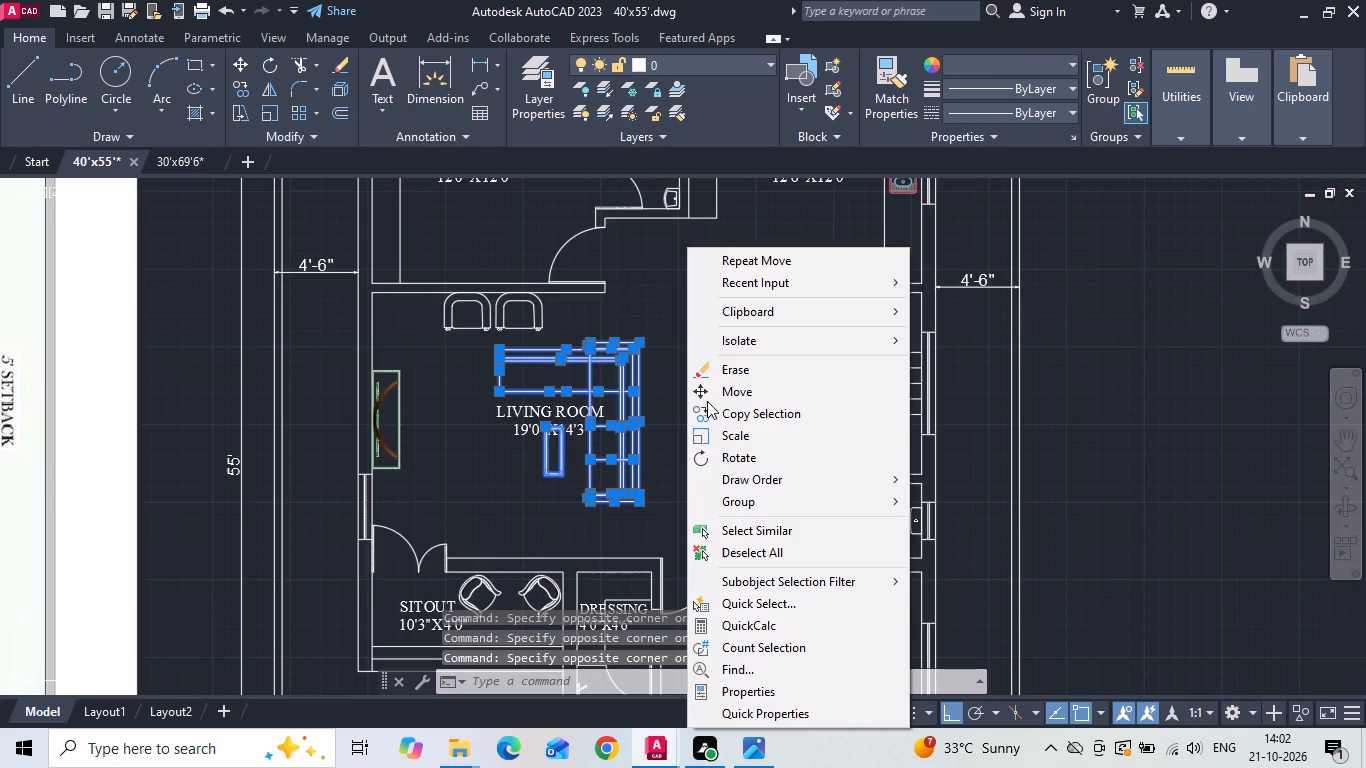
click(726, 396)
scroll(695, 377, up, 1)
click(669, 370)
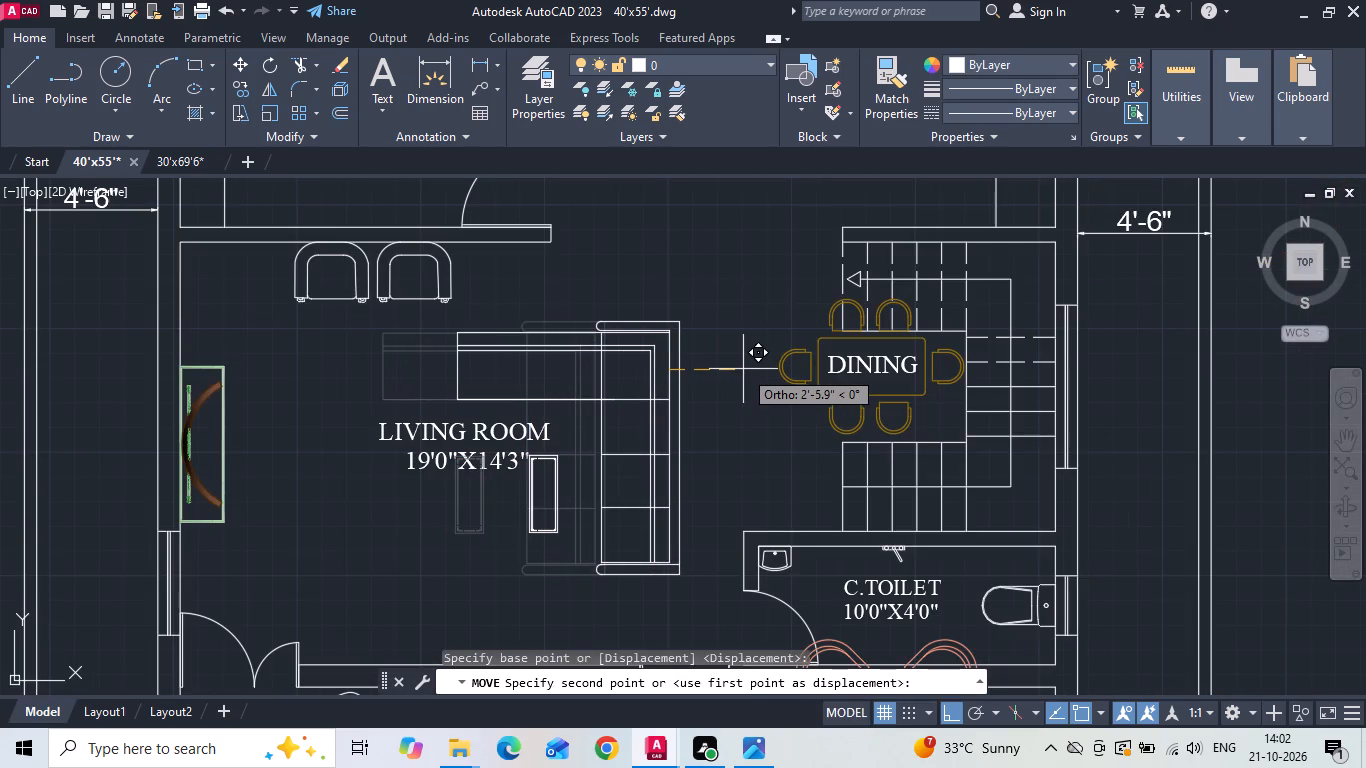
click(743, 369)
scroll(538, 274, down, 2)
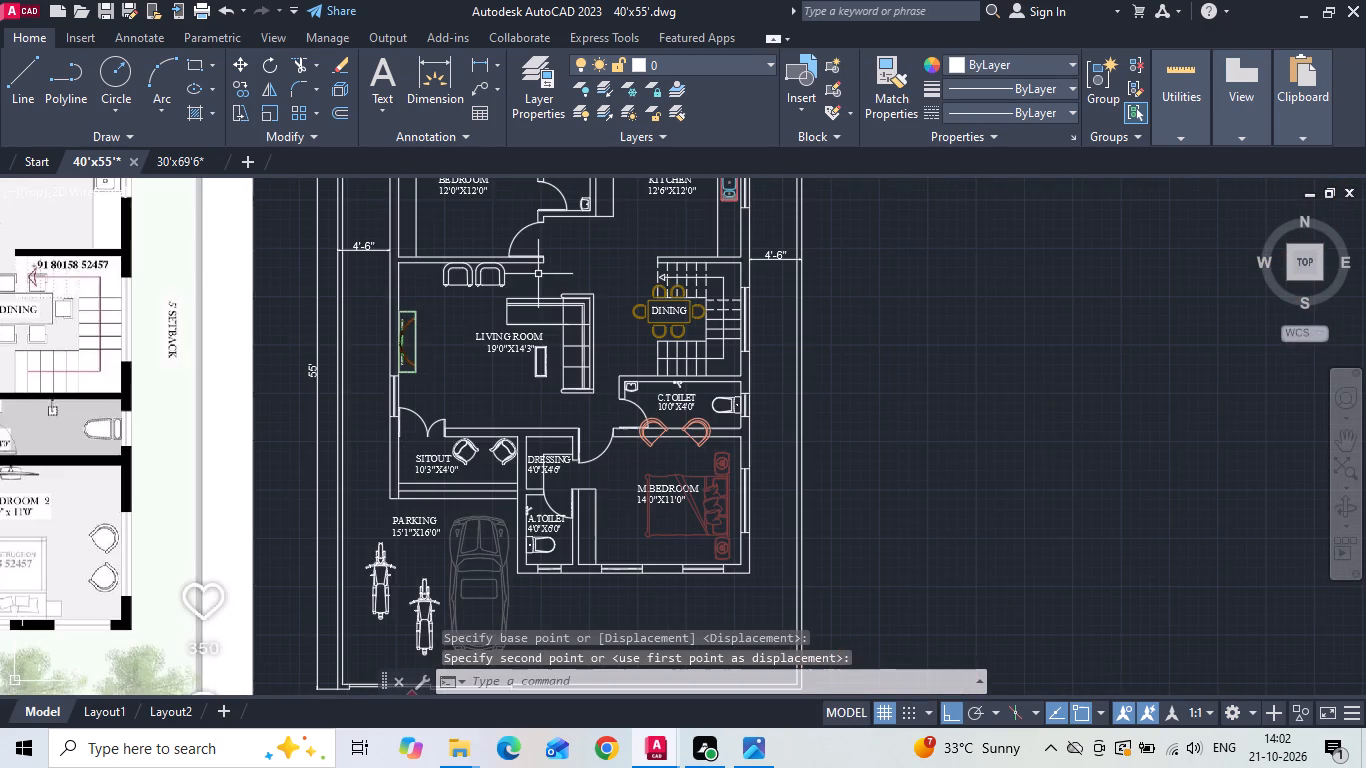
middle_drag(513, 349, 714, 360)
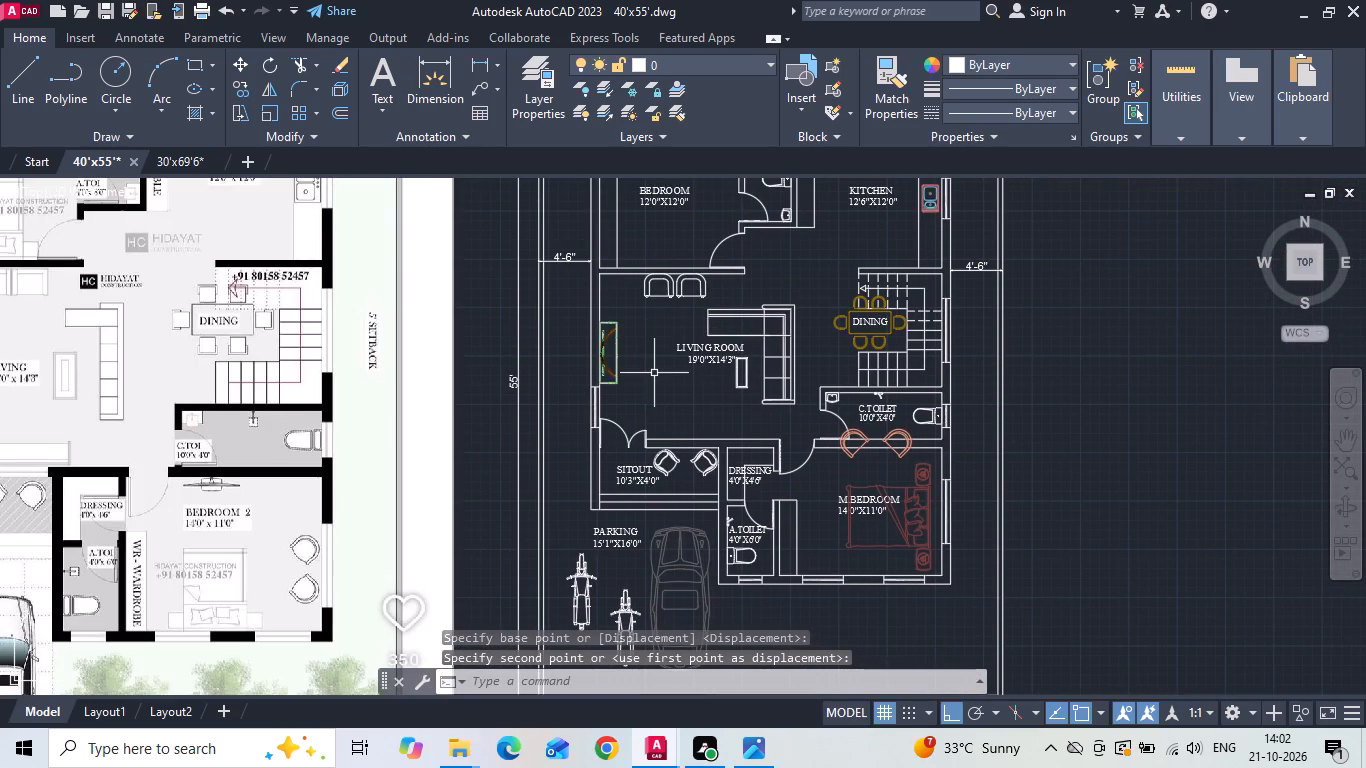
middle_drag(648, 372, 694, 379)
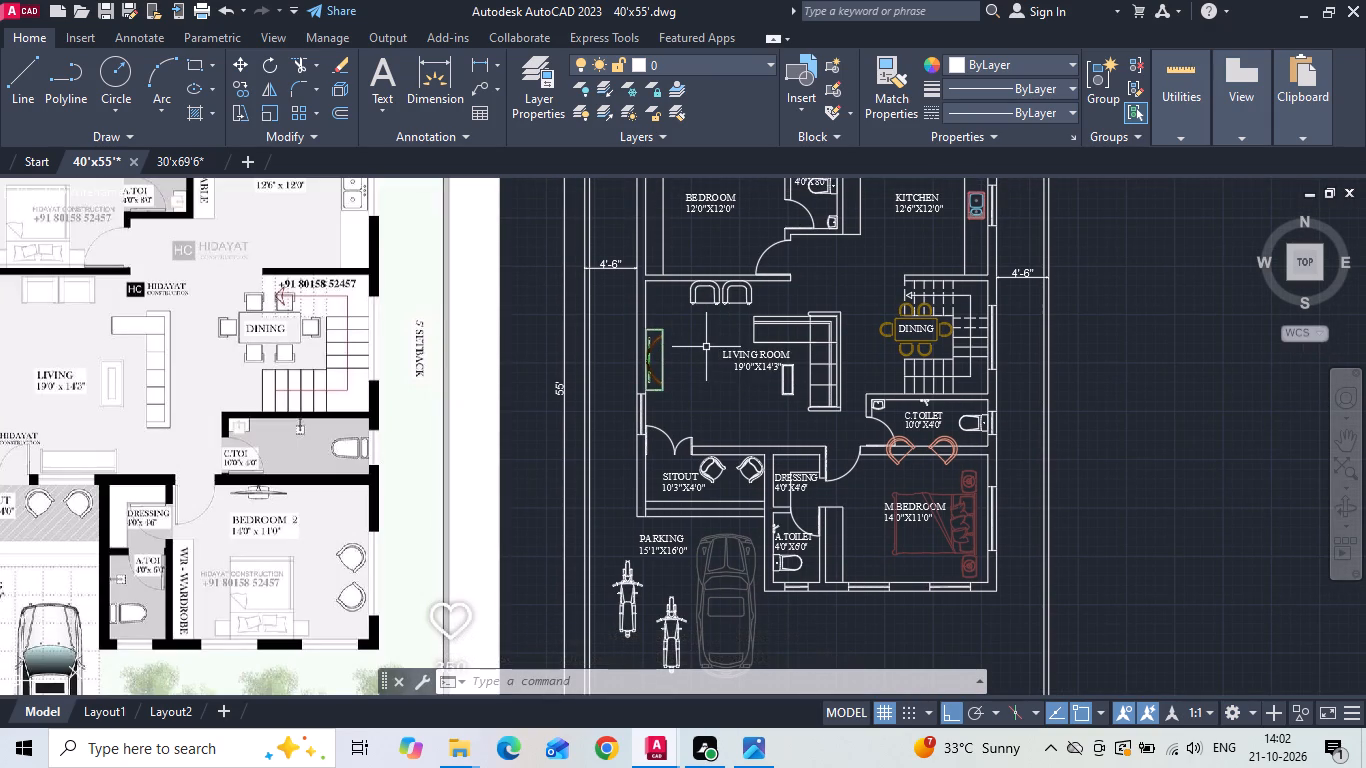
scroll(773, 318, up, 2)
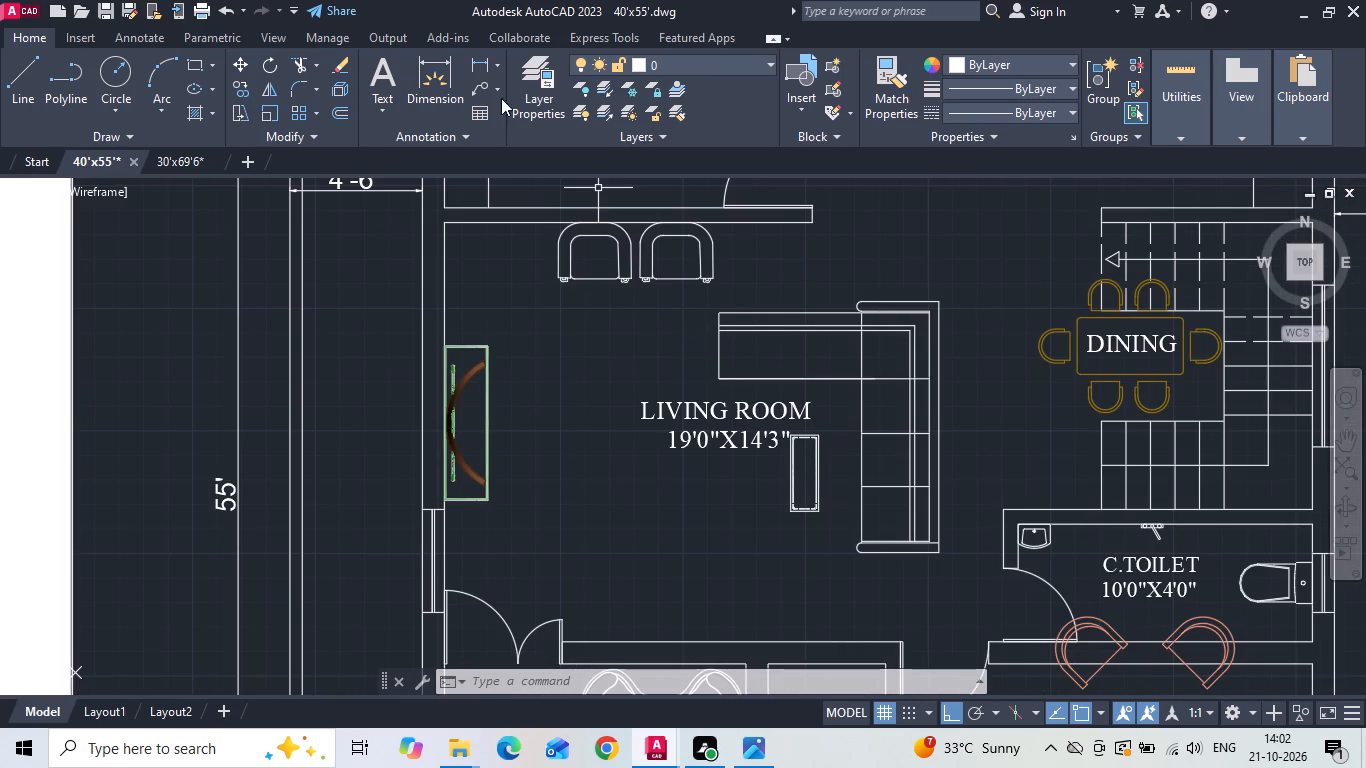
Measure the depth of one seat cushion on the L-shaped sofa's long side with a linear dimension.
click(468, 61)
scroll(778, 339, up, 1)
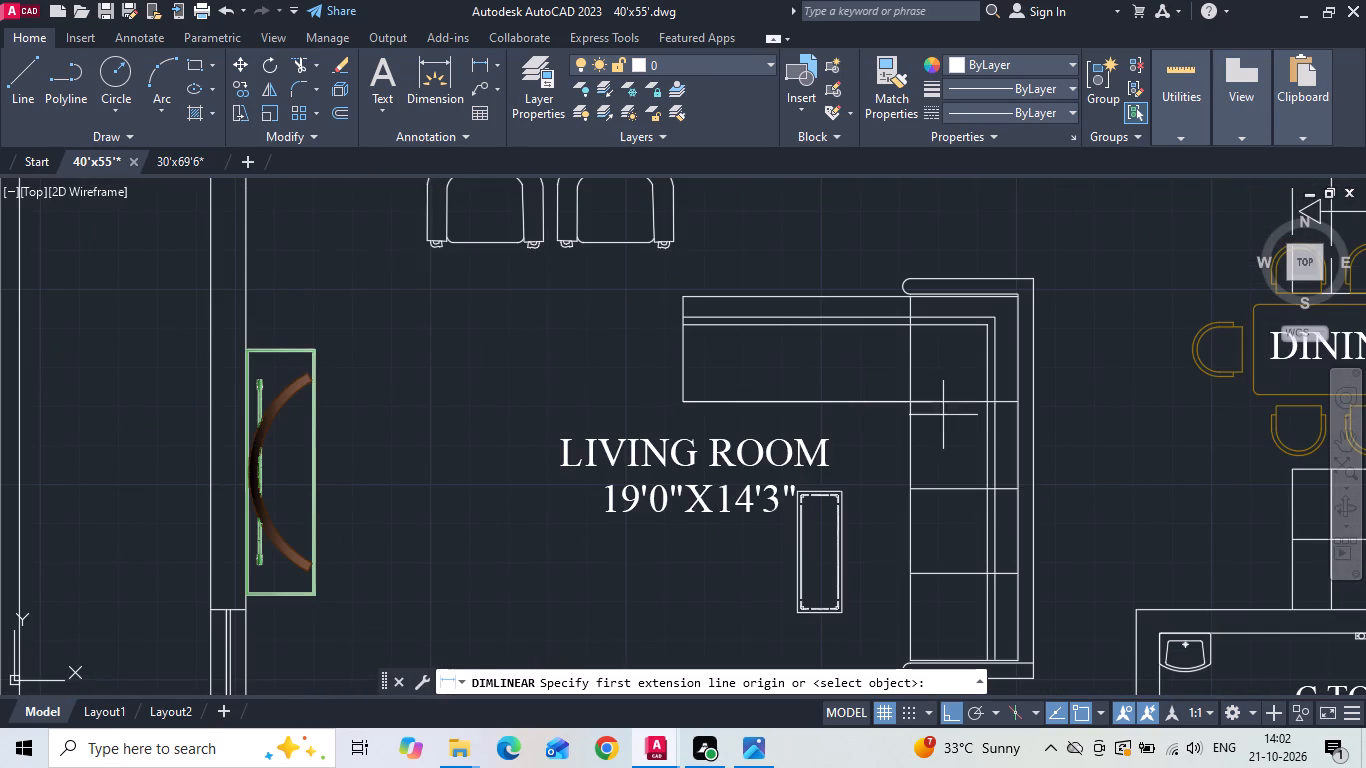
drag(943, 400, 943, 417)
click(941, 486)
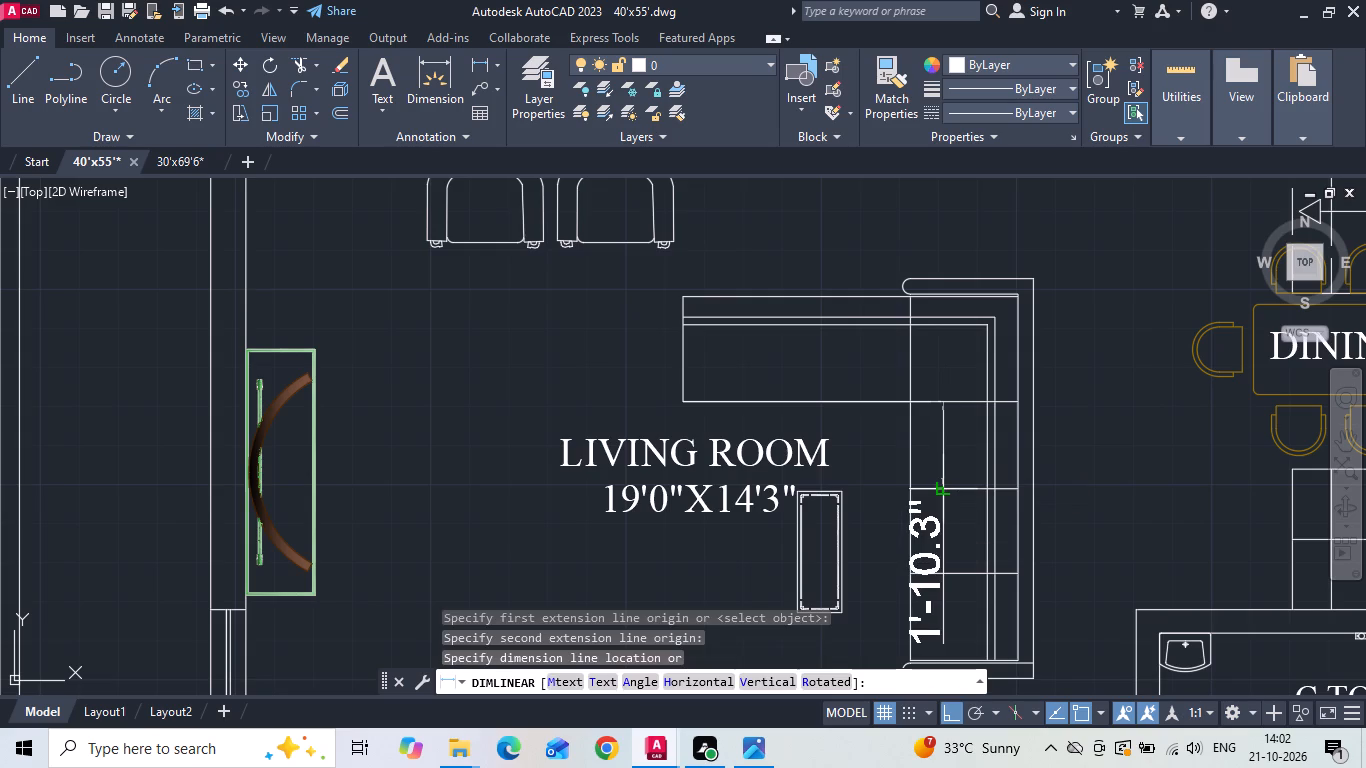
key(Escape)
Move the west end line of the L-shaped sofa's short arm 1'11" east.
scroll(720, 360, up, 1)
drag(718, 359, 689, 359)
click(592, 359)
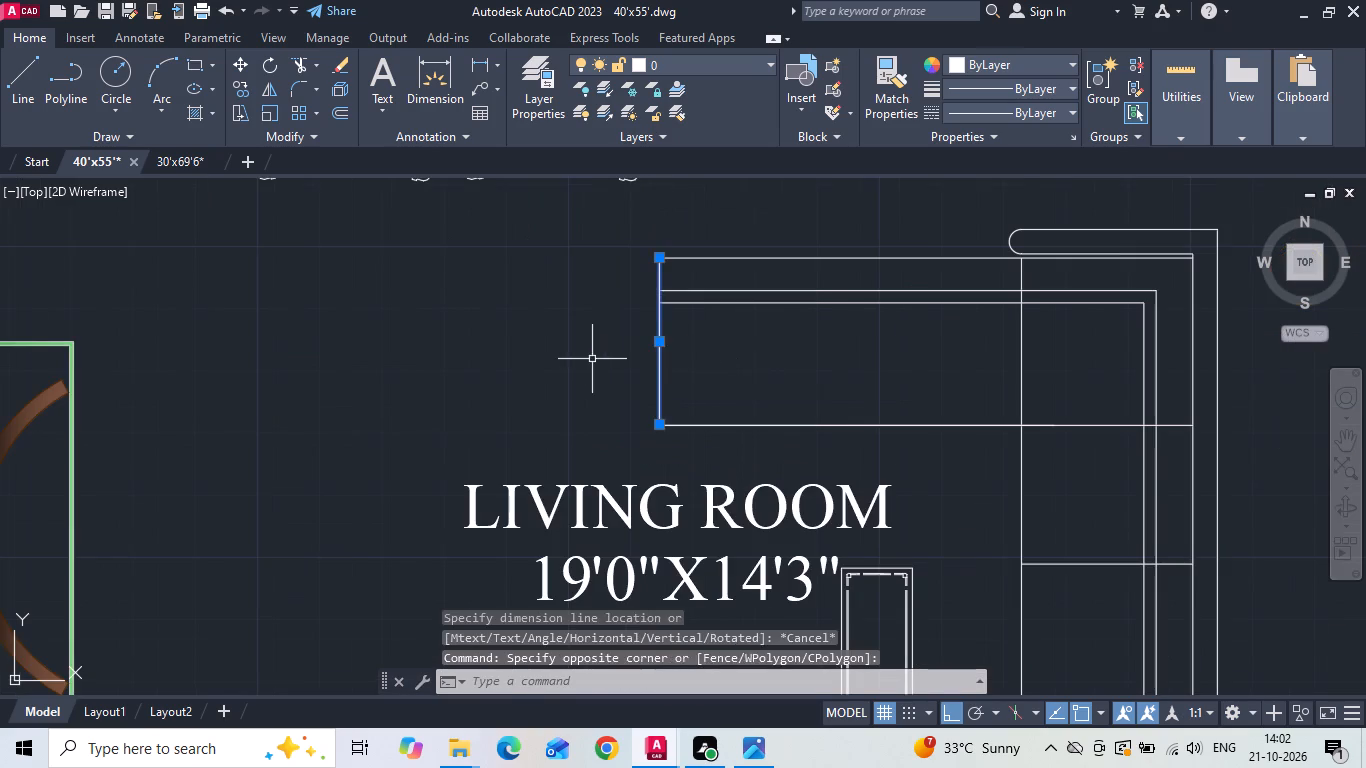
right_click(592, 359)
click(611, 358)
drag(537, 361, 569, 361)
key(1)
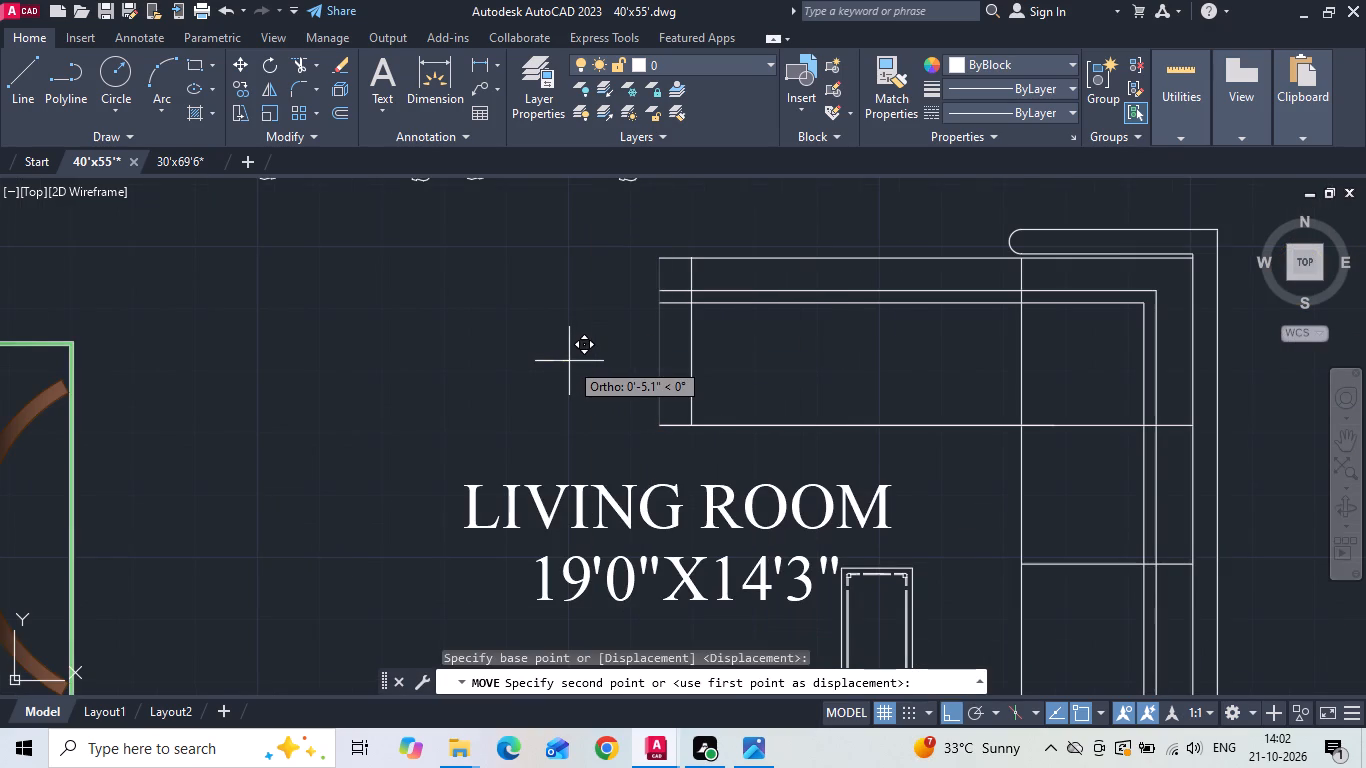
key(apostrophe)
text(11)
key(space)
Trim the horizontal sofa lines that extend west past the short arm's relocated end line.
text(TR)
key(space)
drag(788, 218, 756, 446)
scroll(681, 321, down, 2)
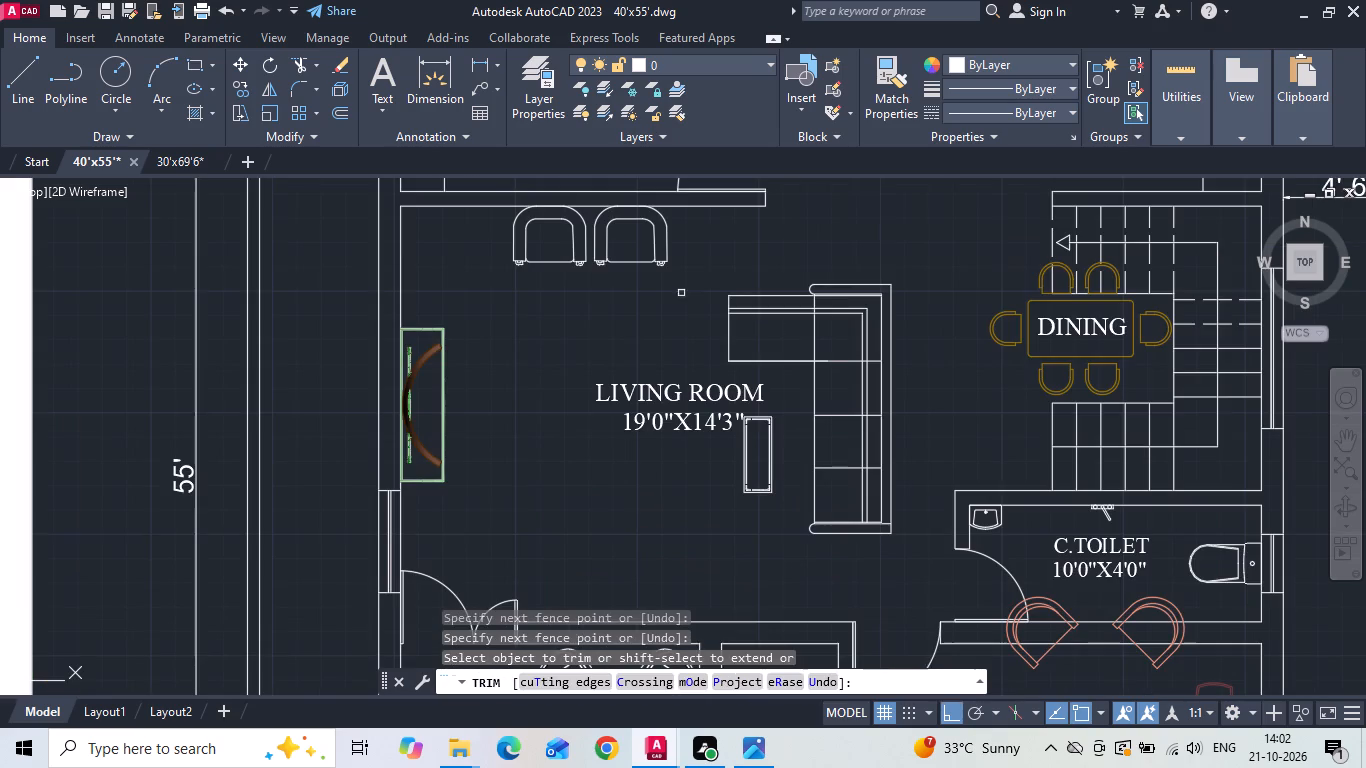
key(Escape)
Move the whole L-shaped sofa and the small centre table about 1'-7" west.
drag(715, 273, 742, 326)
click(919, 394)
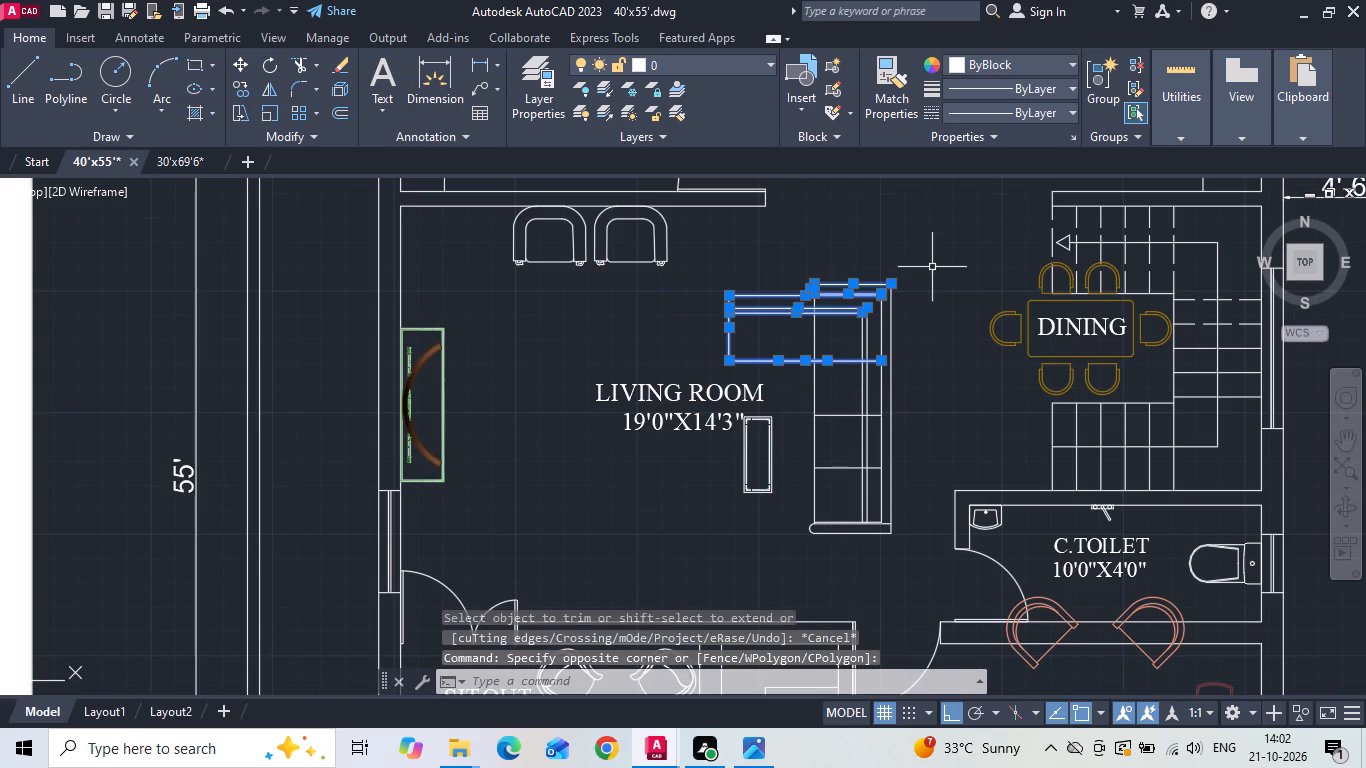
drag(932, 265, 897, 352)
click(787, 557)
drag(788, 434, 772, 457)
click(760, 470)
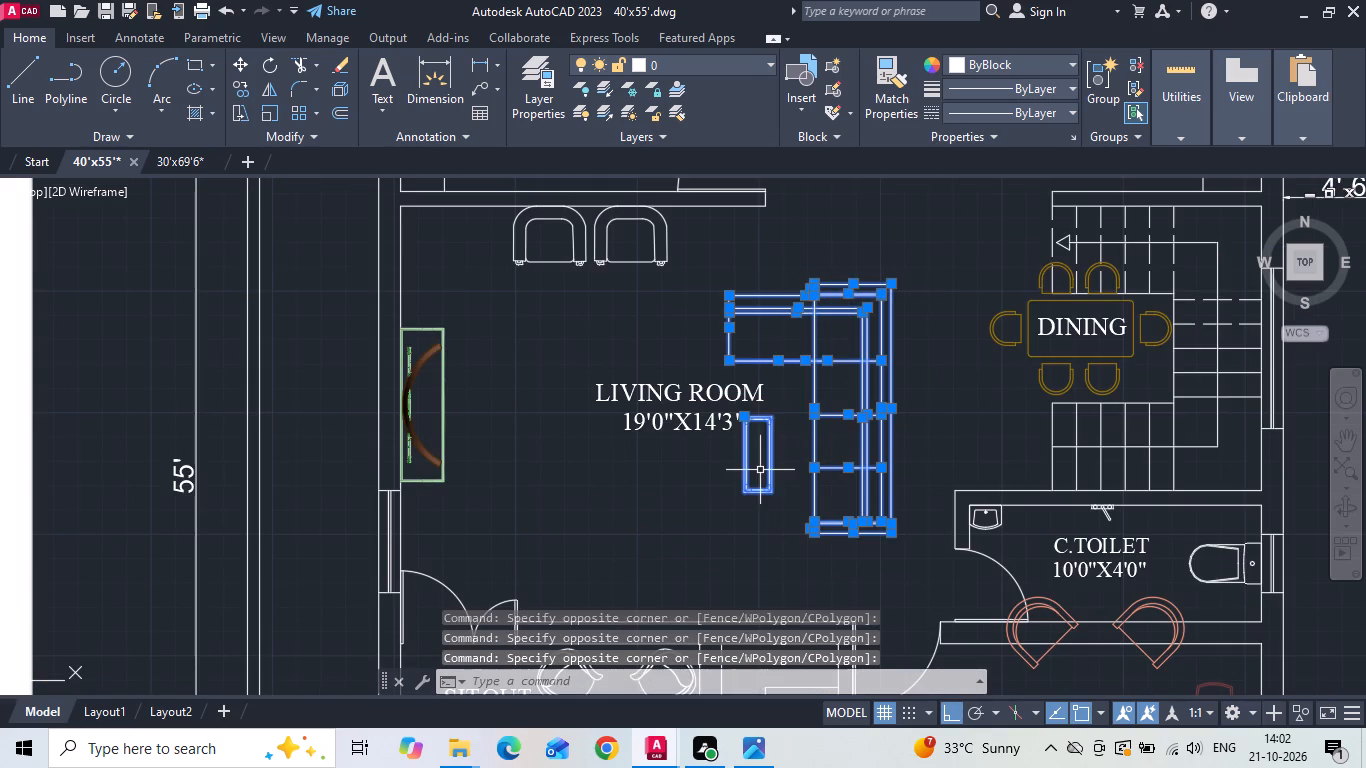
right_click(759, 470)
click(812, 392)
click(919, 259)
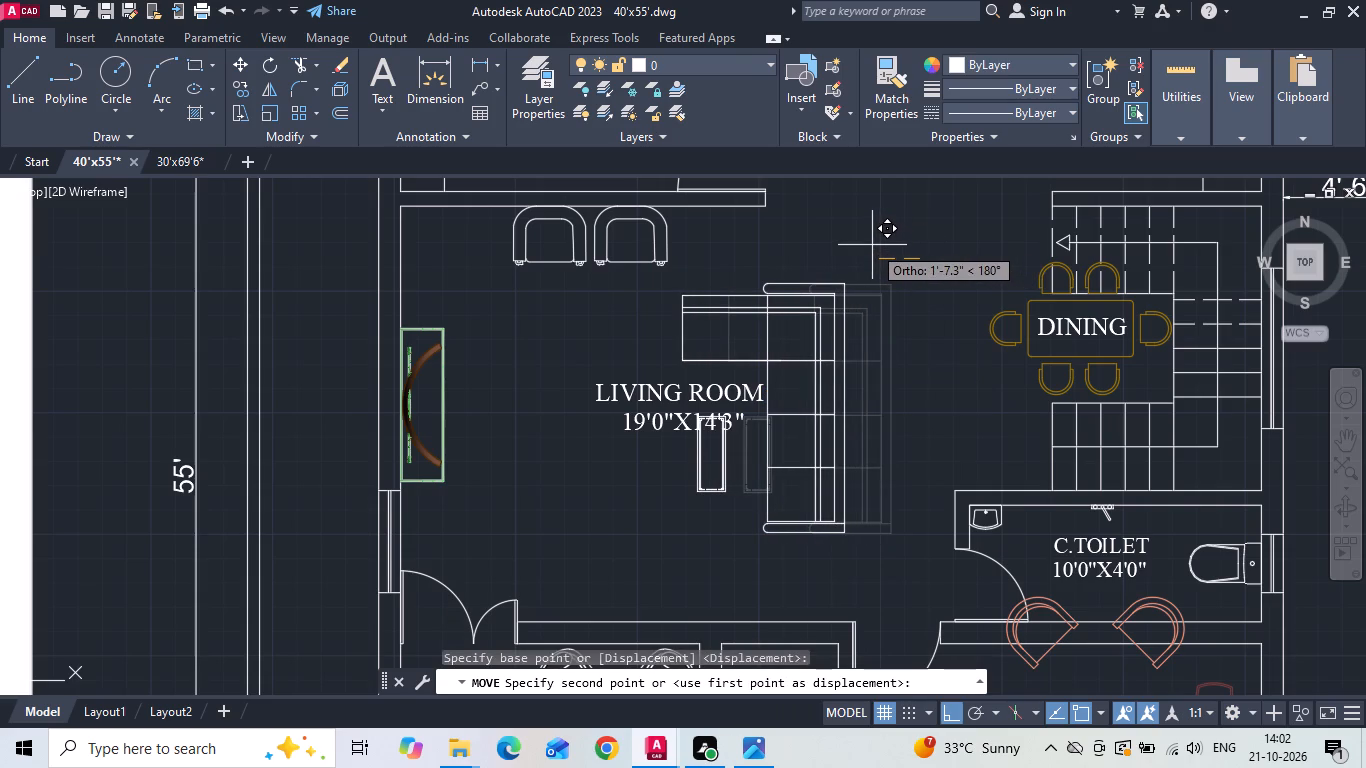
click(872, 245)
Move the LIVING ROOM 19'0"X14'3" label about 2'-7" west, clear of the centre table.
click(663, 396)
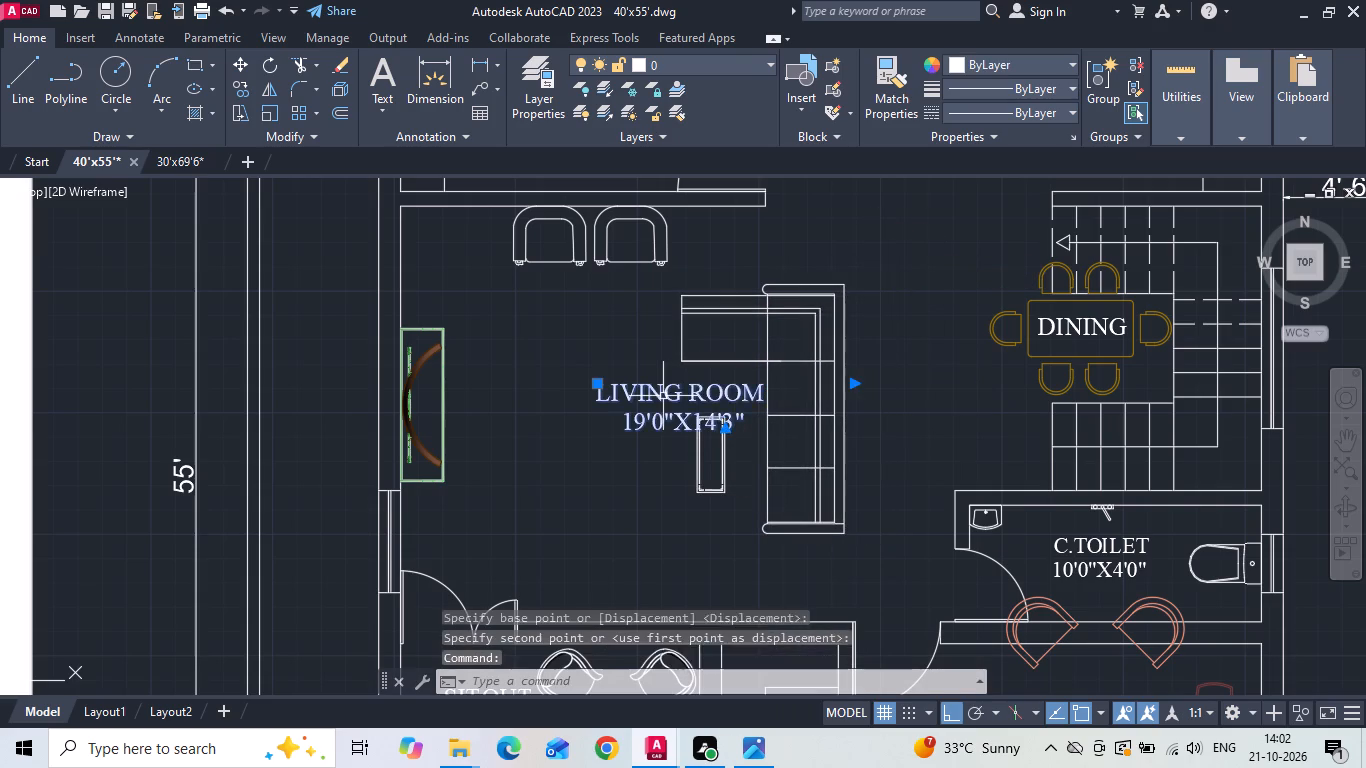
right_click(663, 396)
click(711, 369)
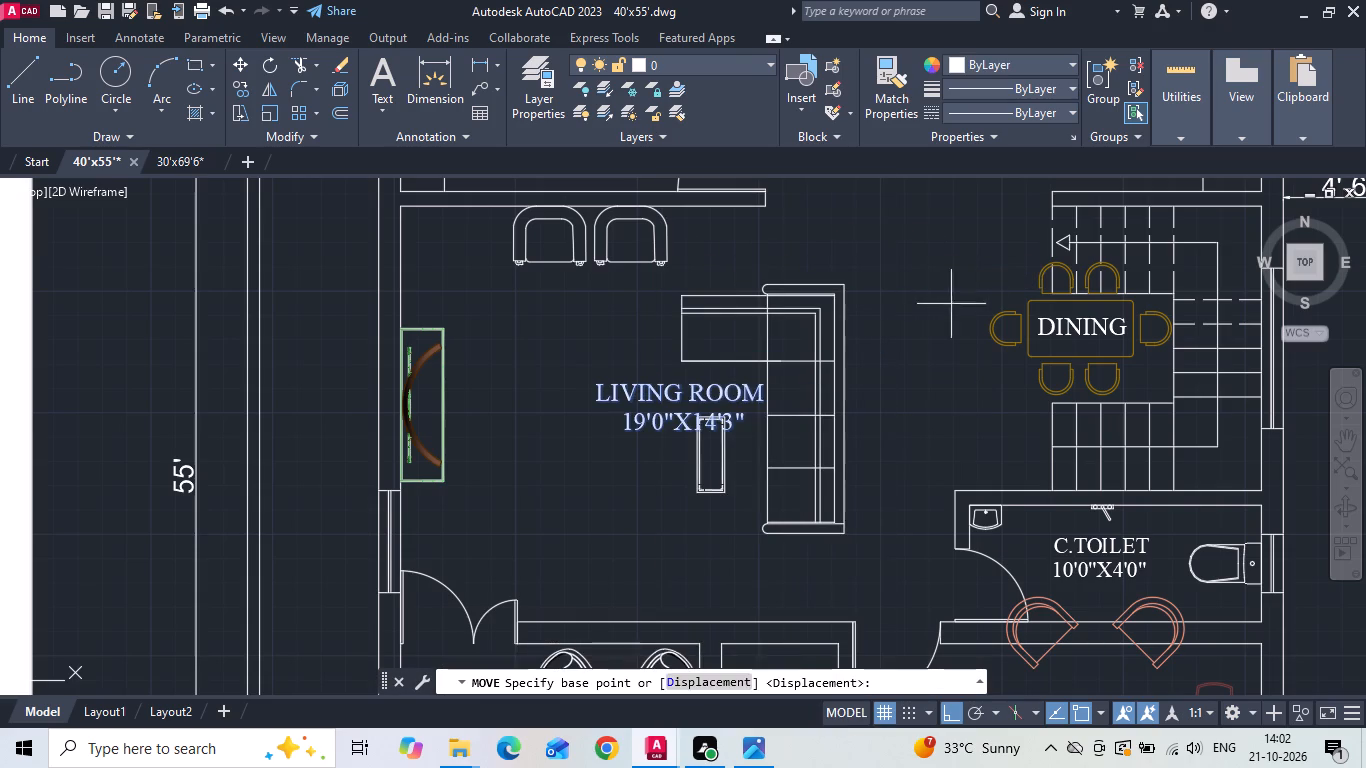
click(967, 297)
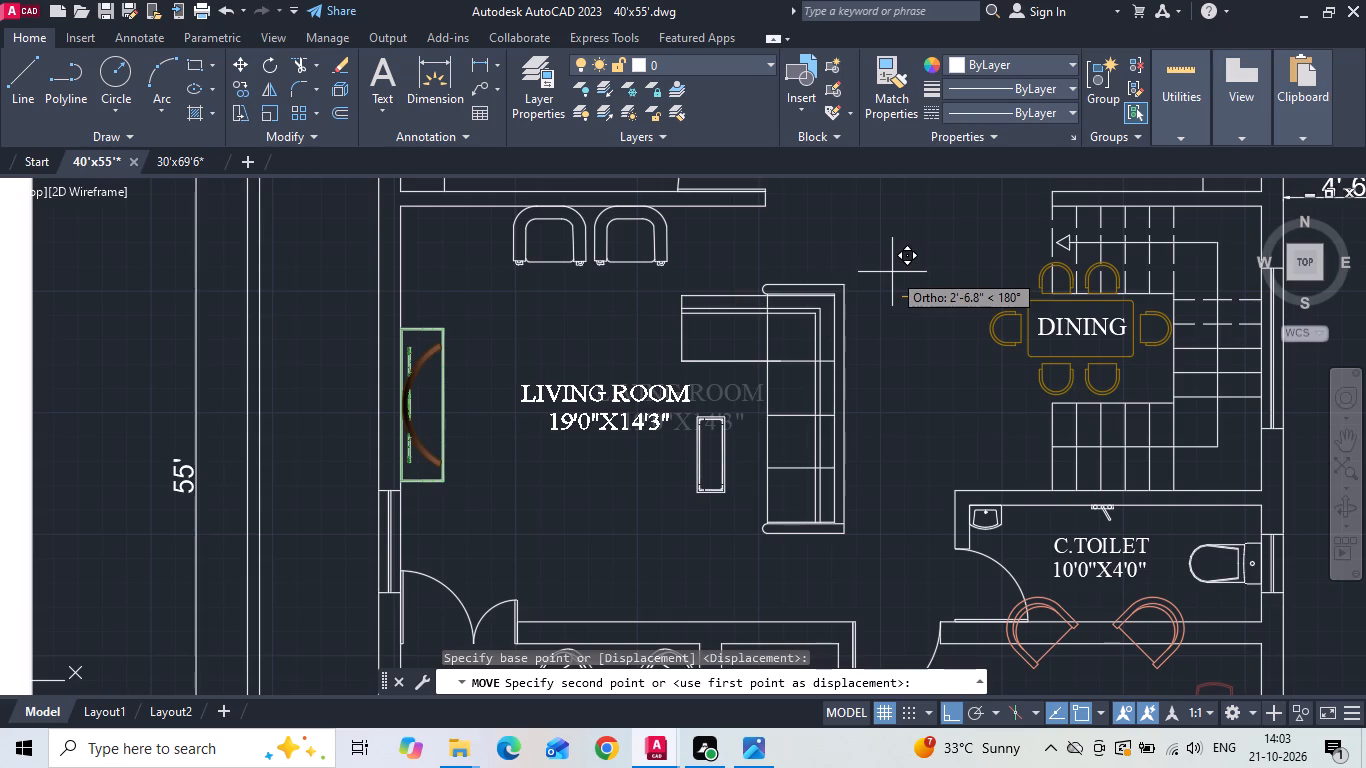
click(892, 272)
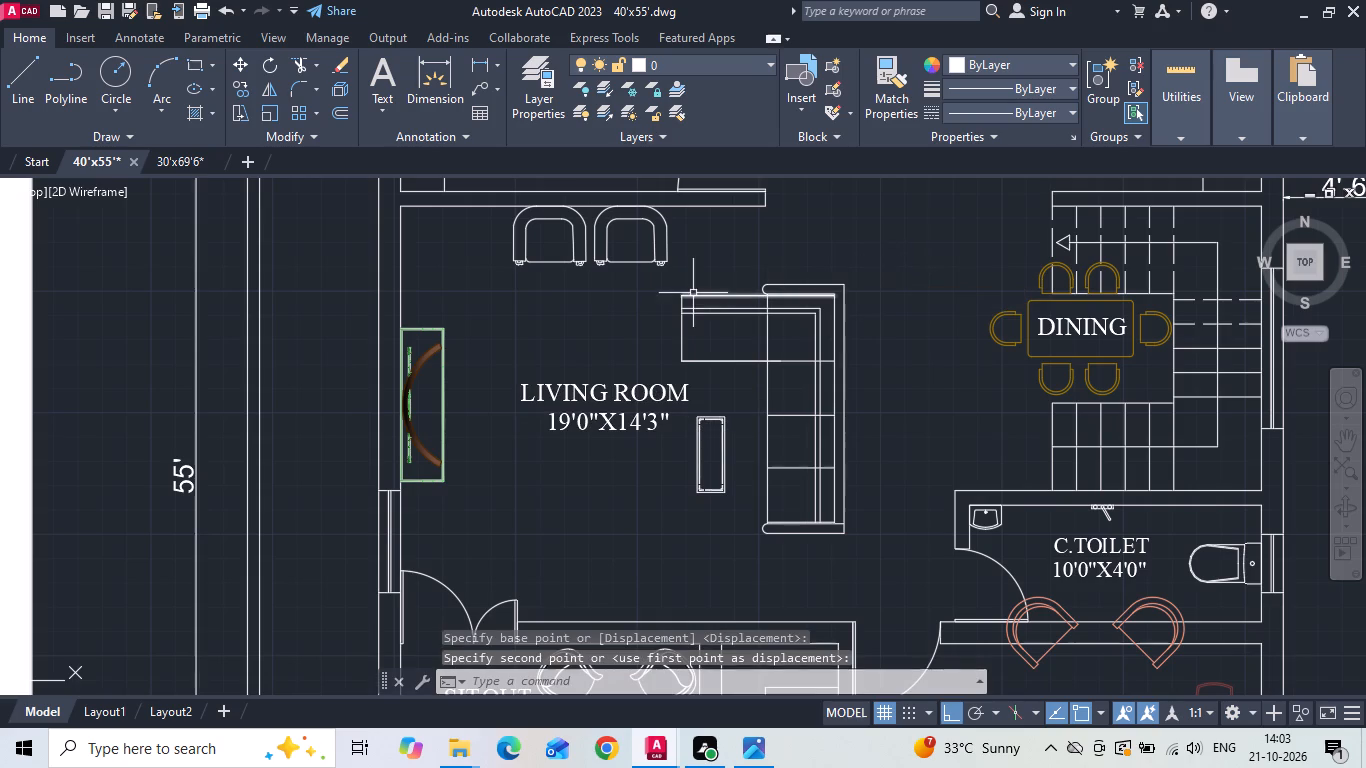
Copy the lines of the sofa's short arm about 8'-6" south, below the sofa's south armrest.
click(665, 289)
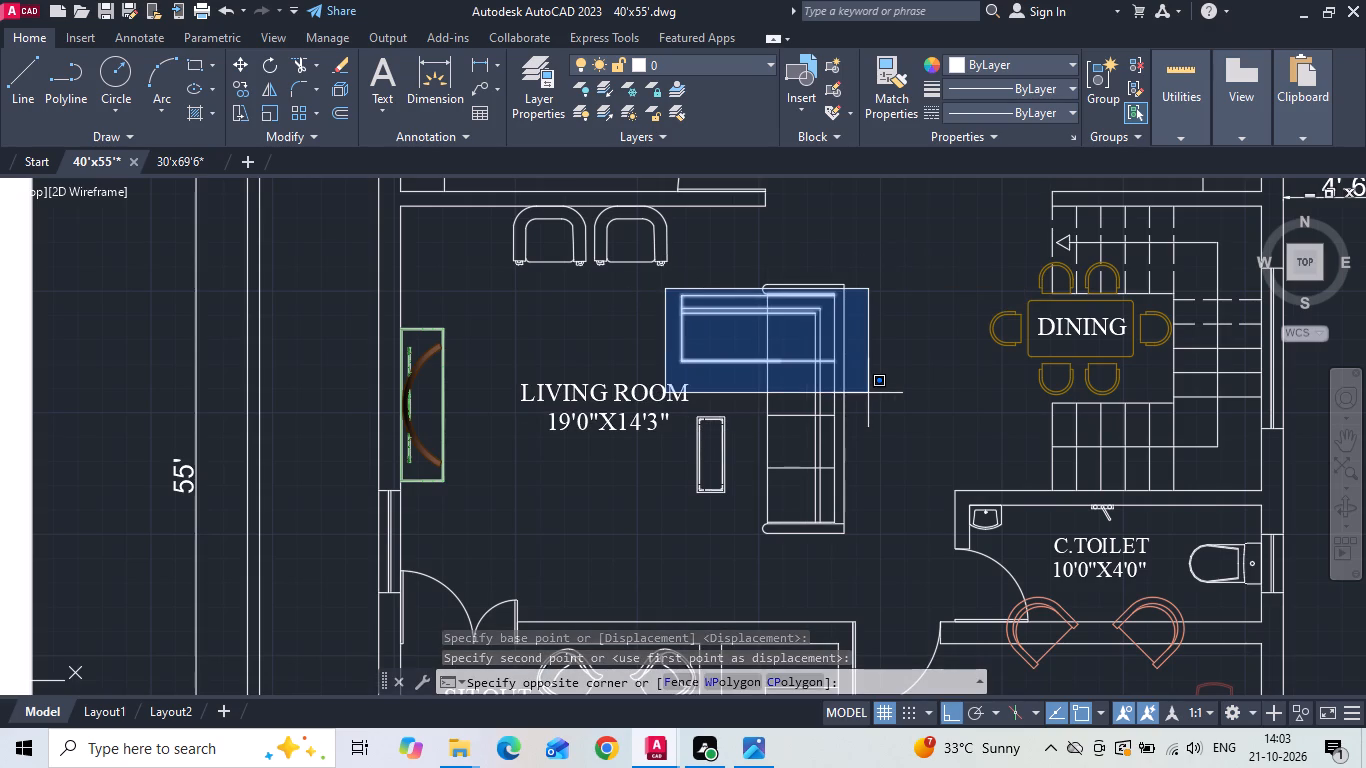
click(866, 381)
right_click(883, 300)
click(921, 413)
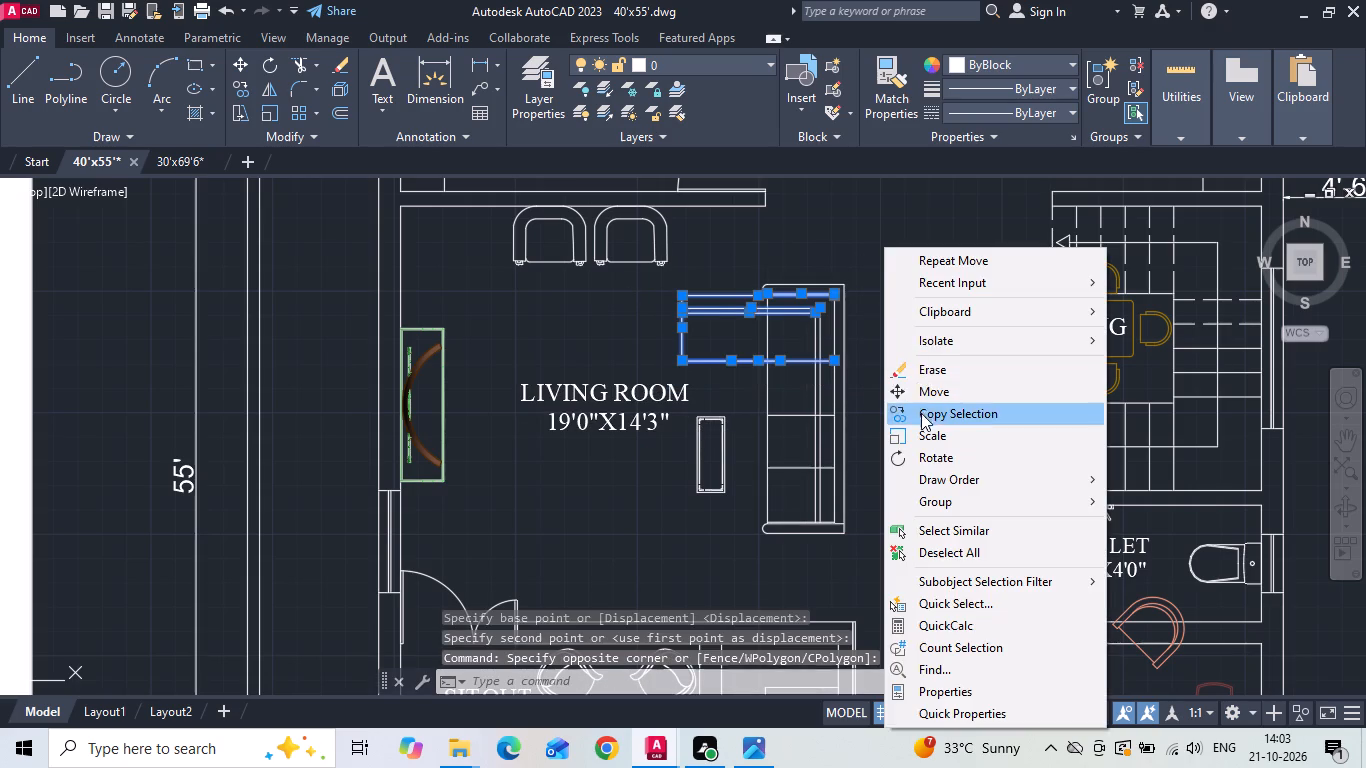
middle_drag(727, 336, 711, 297)
drag(704, 261, 693, 377)
middle_drag(645, 497, 639, 456)
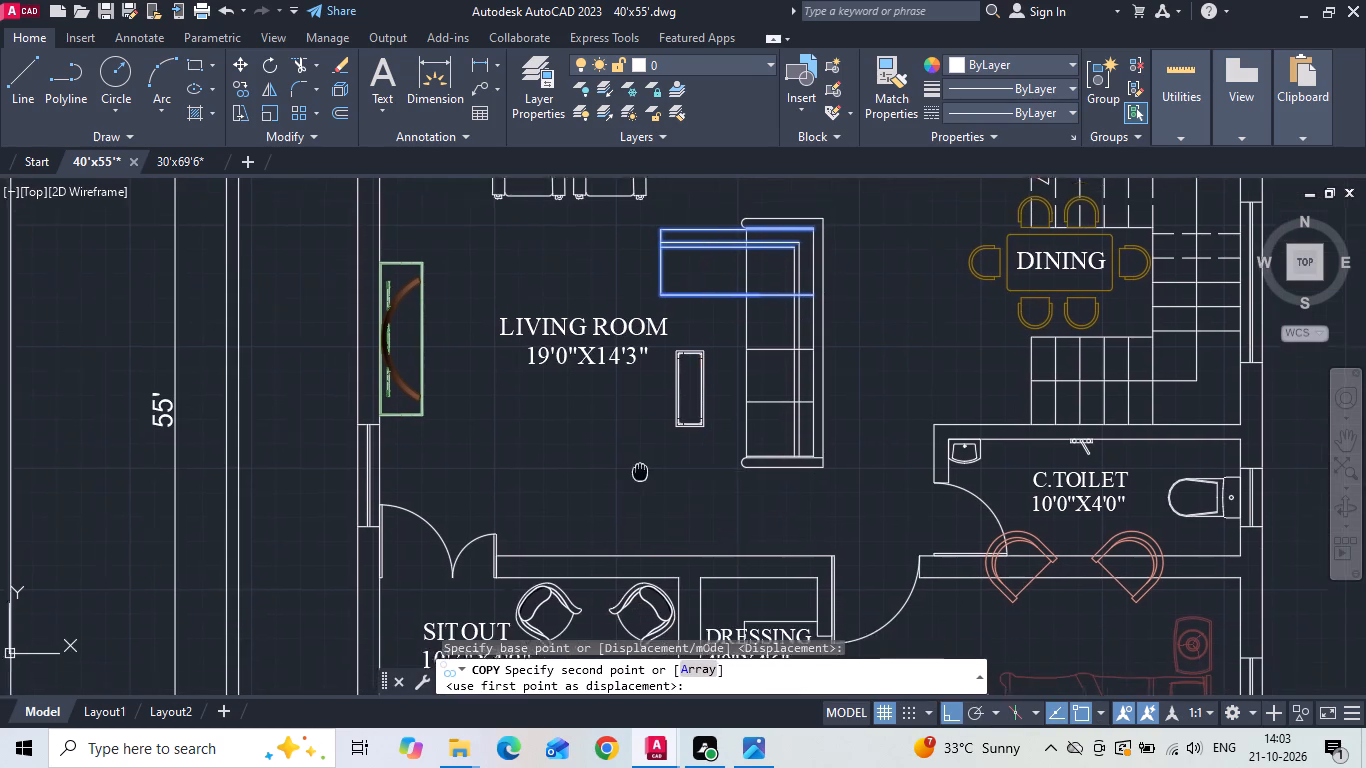
middle_drag(639, 456, 639, 415)
scroll(634, 445, up, 1)
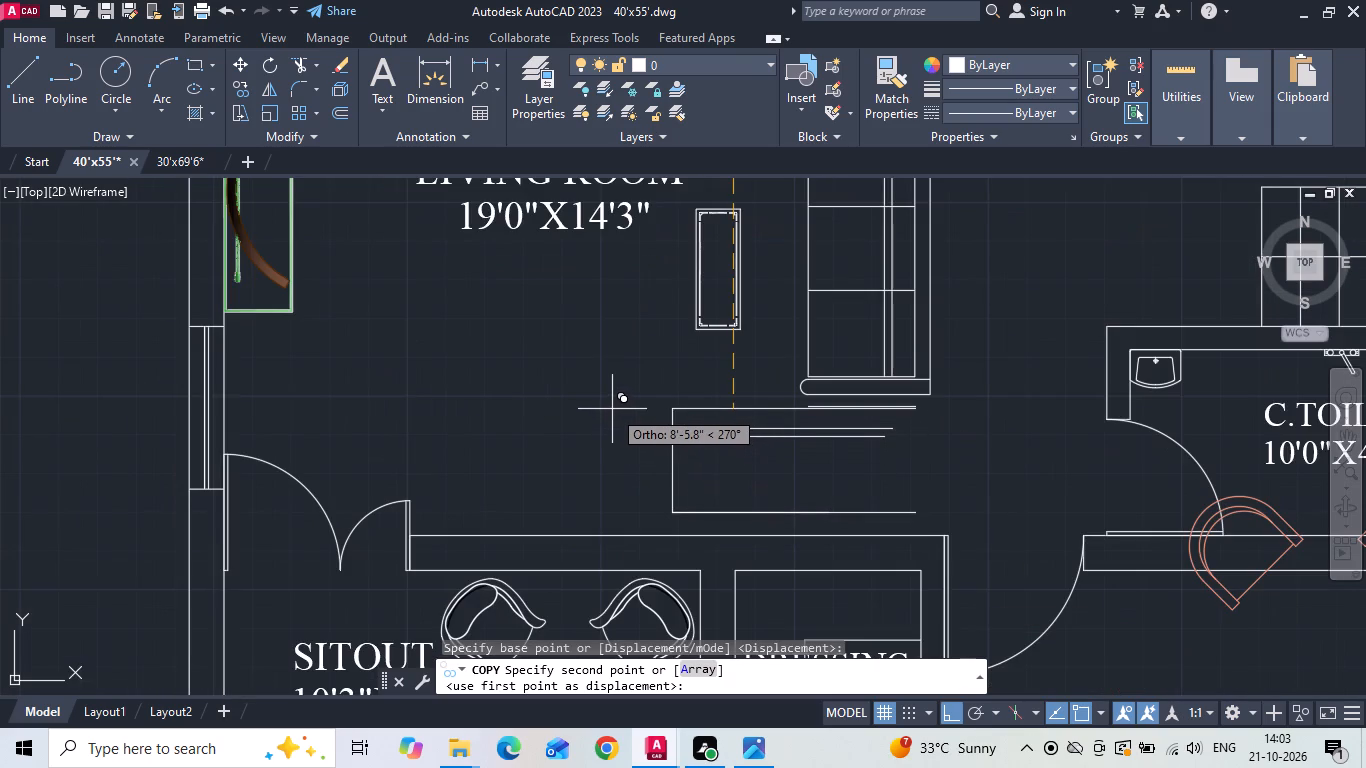
click(612, 408)
key(Escape)
Mirror the copied short-arm lines about a horizontal line, erasing the source objects.
drag(646, 399, 659, 420)
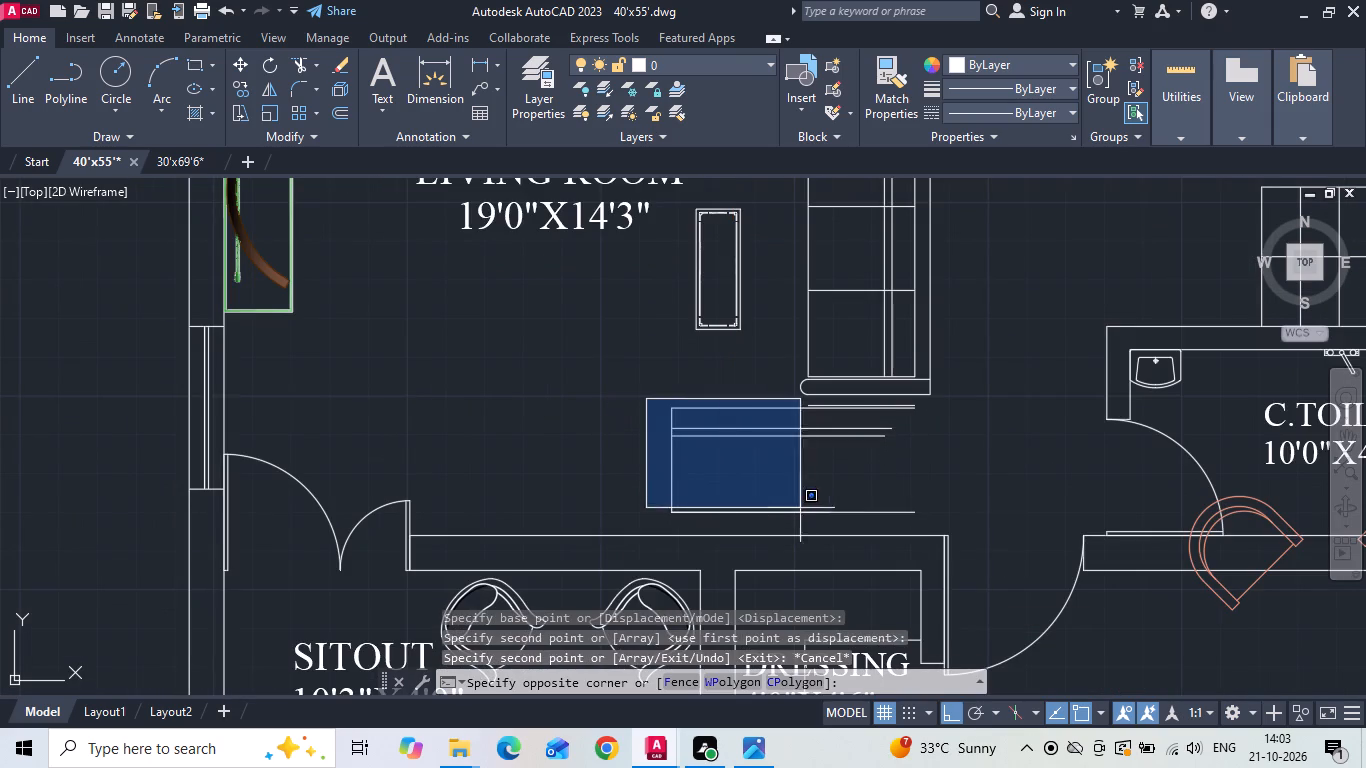
click(942, 519)
text(MI)
key(space)
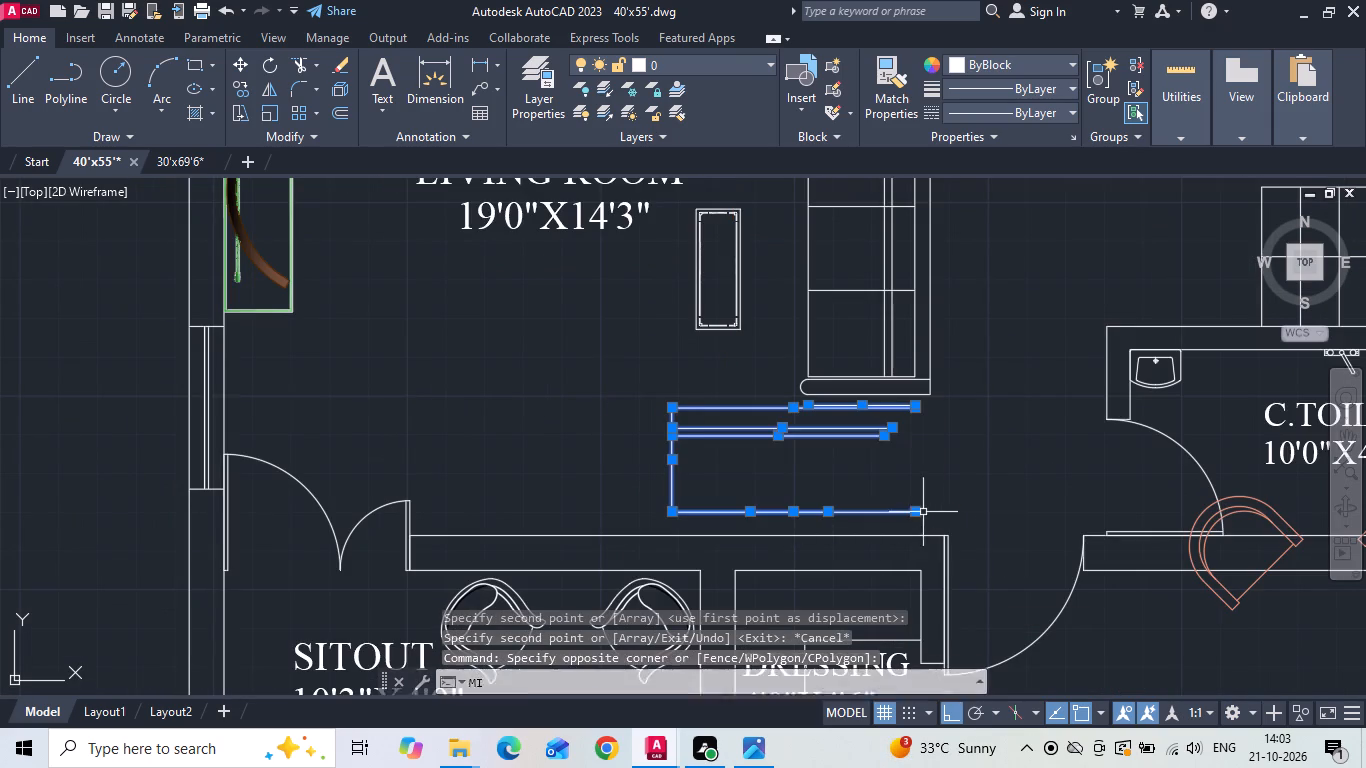
click(772, 443)
click(634, 439)
text(Y)
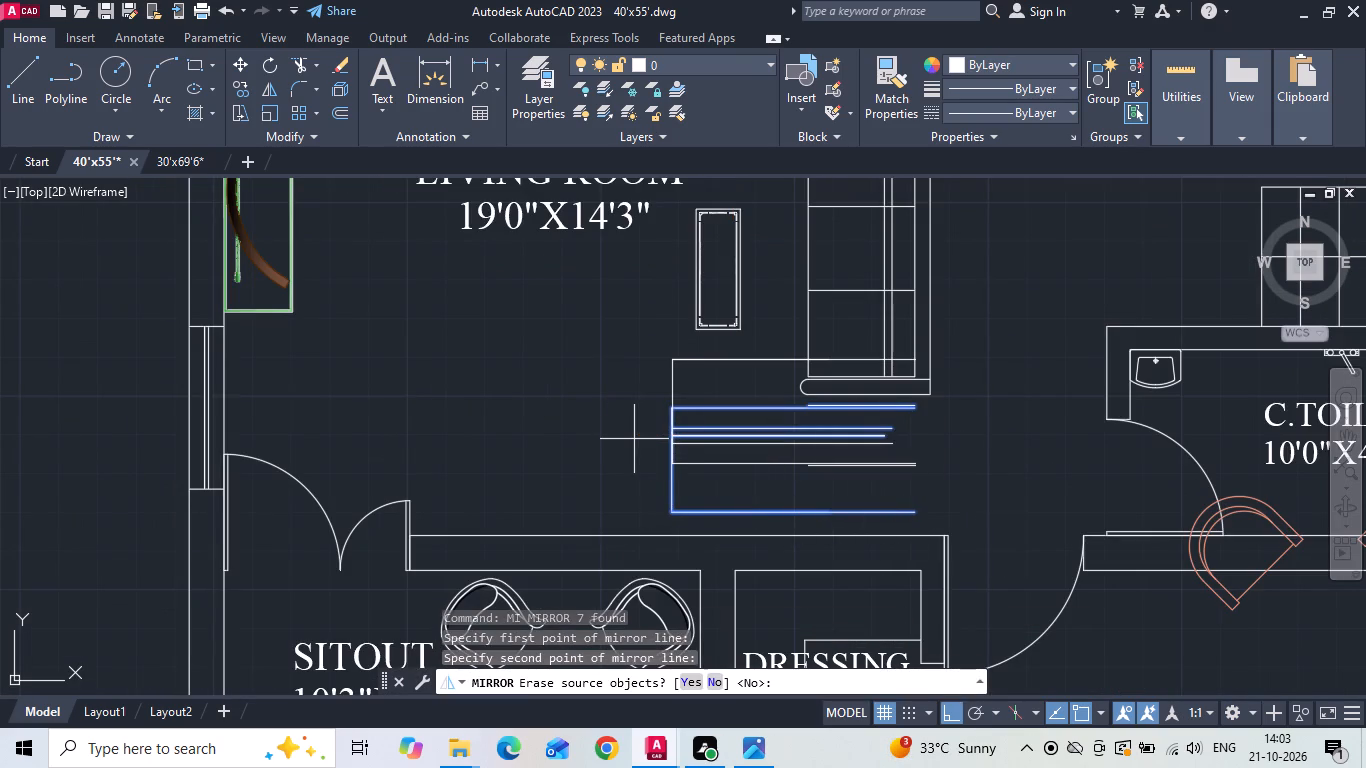
key(space)
Move the mirrored short-arm lines west, clear of the L-shaped sofa's south end.
drag(656, 351, 672, 396)
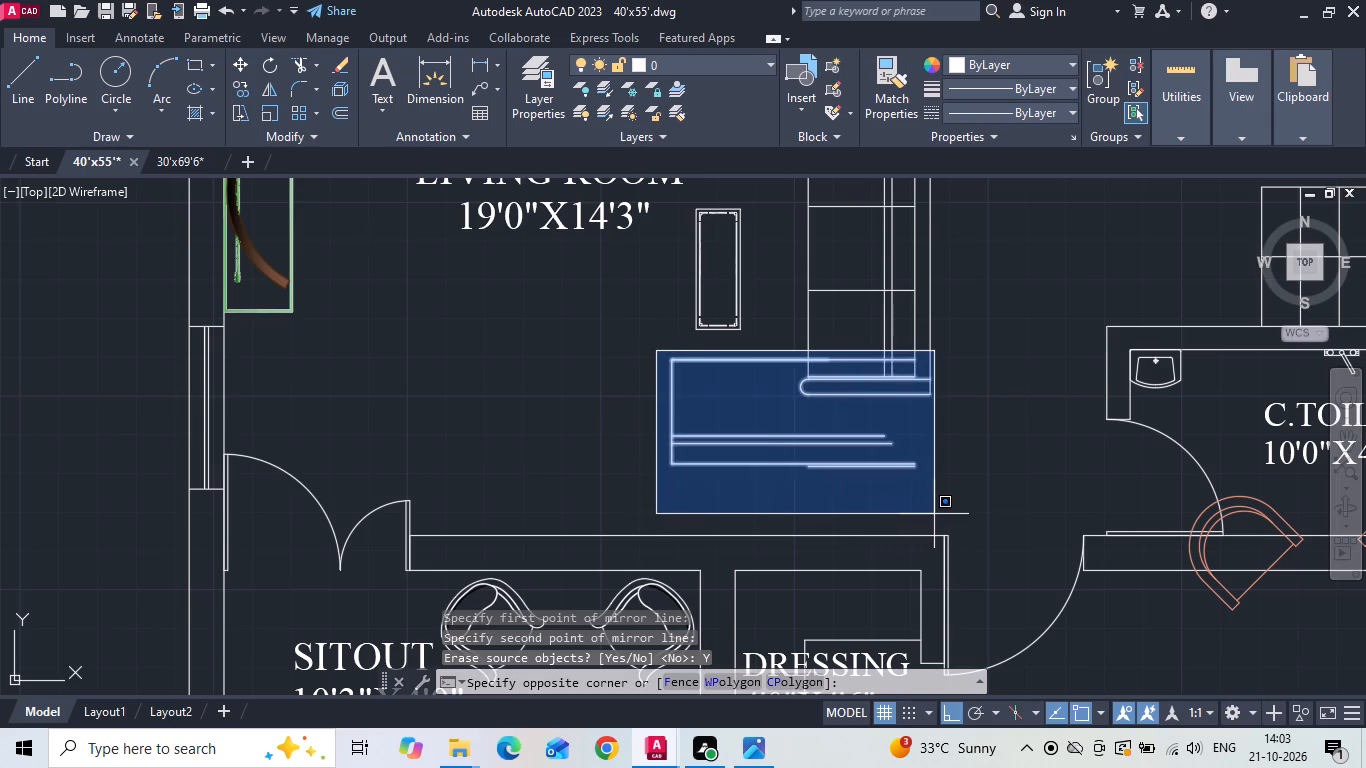
click(934, 513)
key(Escape)
click(852, 354)
click(840, 362)
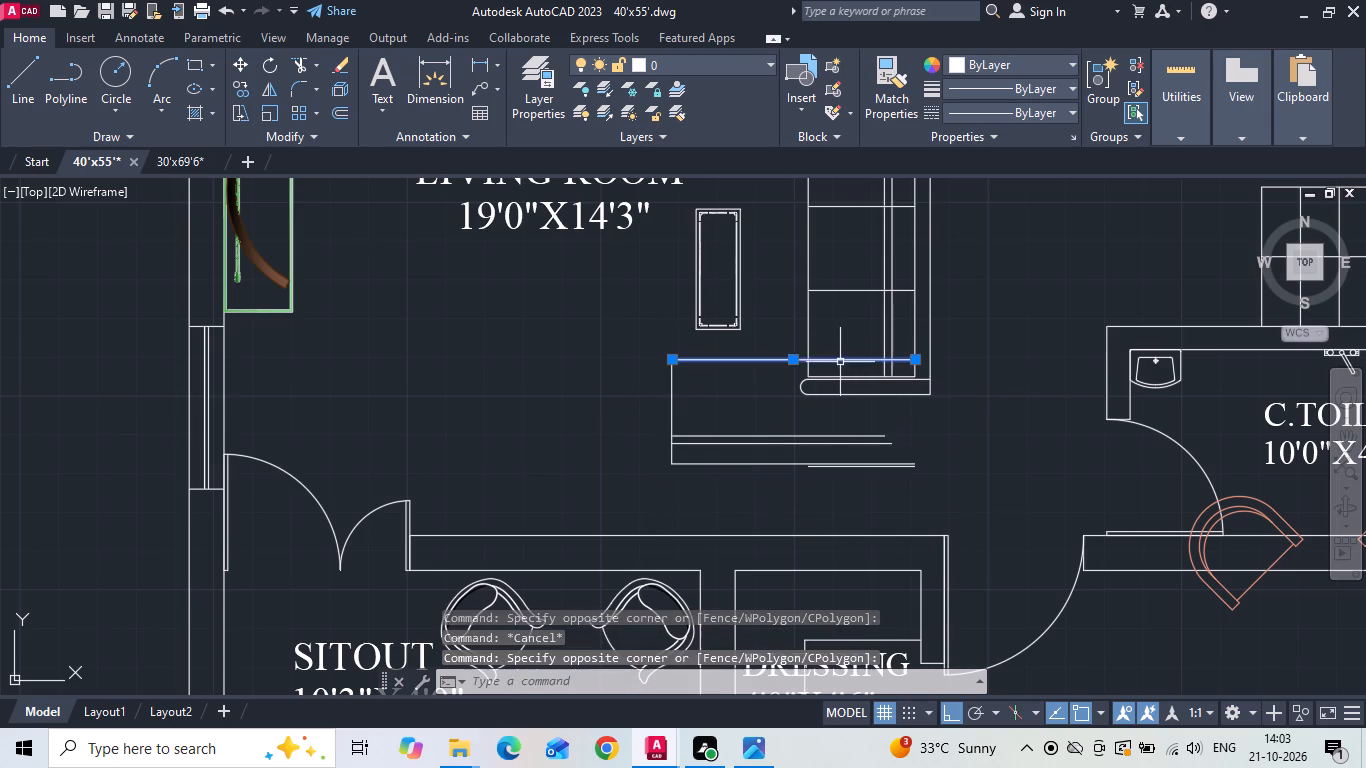
drag(890, 424, 835, 433)
click(622, 486)
right_click(618, 487)
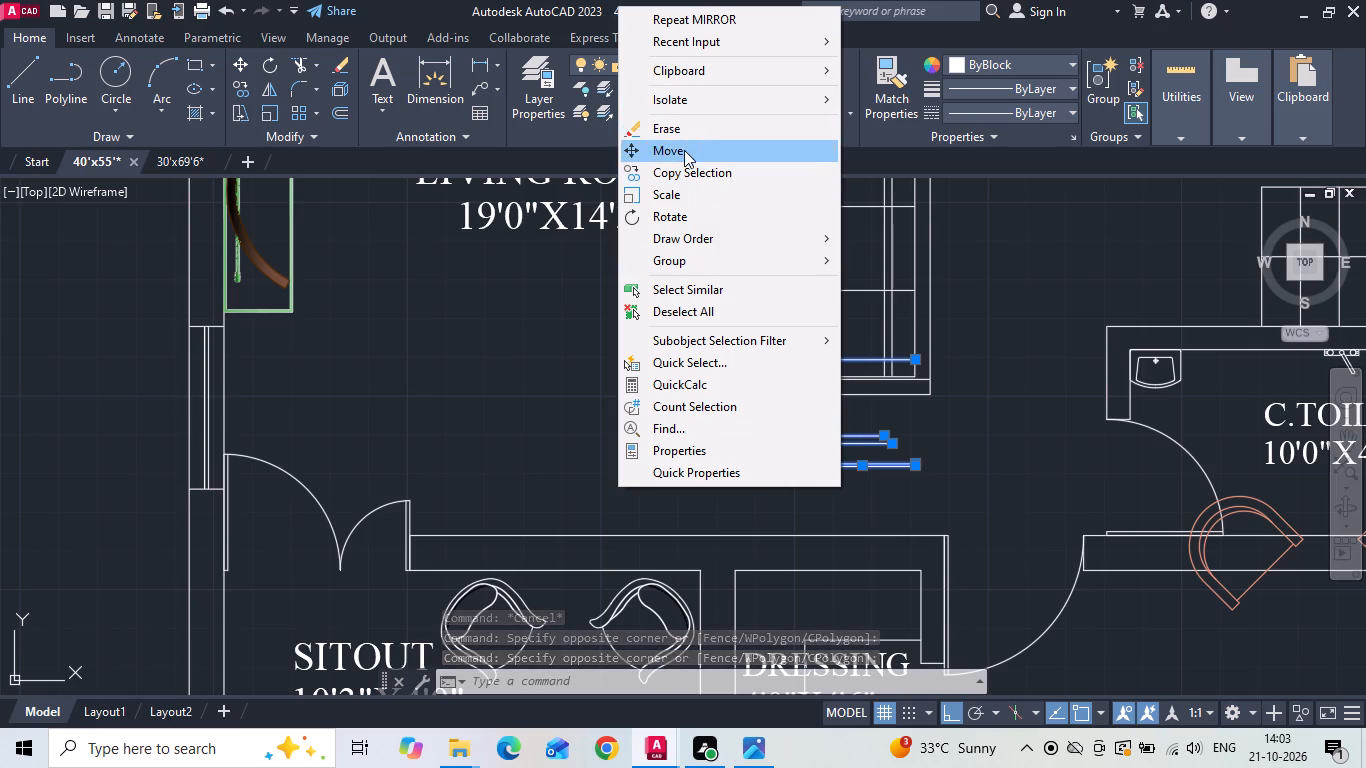
click(683, 151)
drag(713, 403, 660, 390)
click(551, 389)
key(Escape)
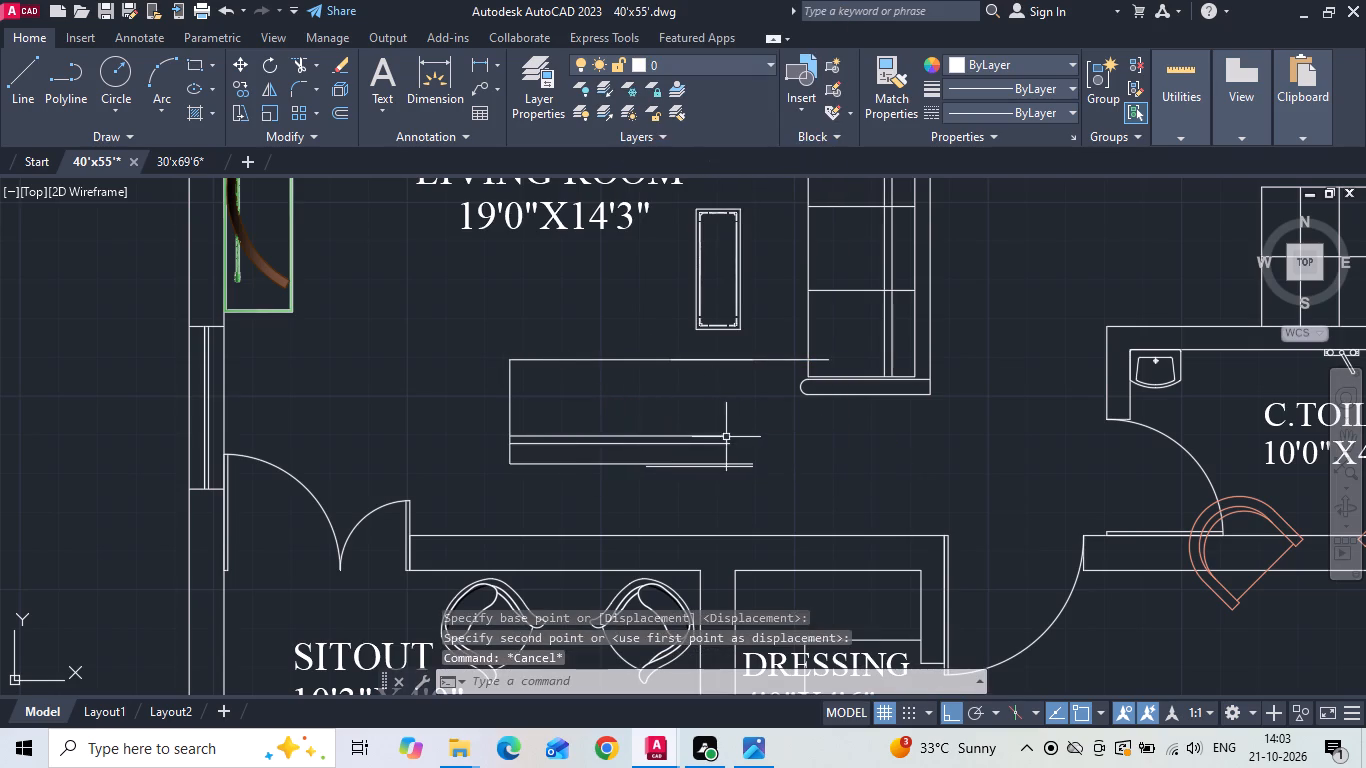
Move the overlapping line segment on the copied arm's north edge east to start at the sofa's west seat edge.
click(787, 355)
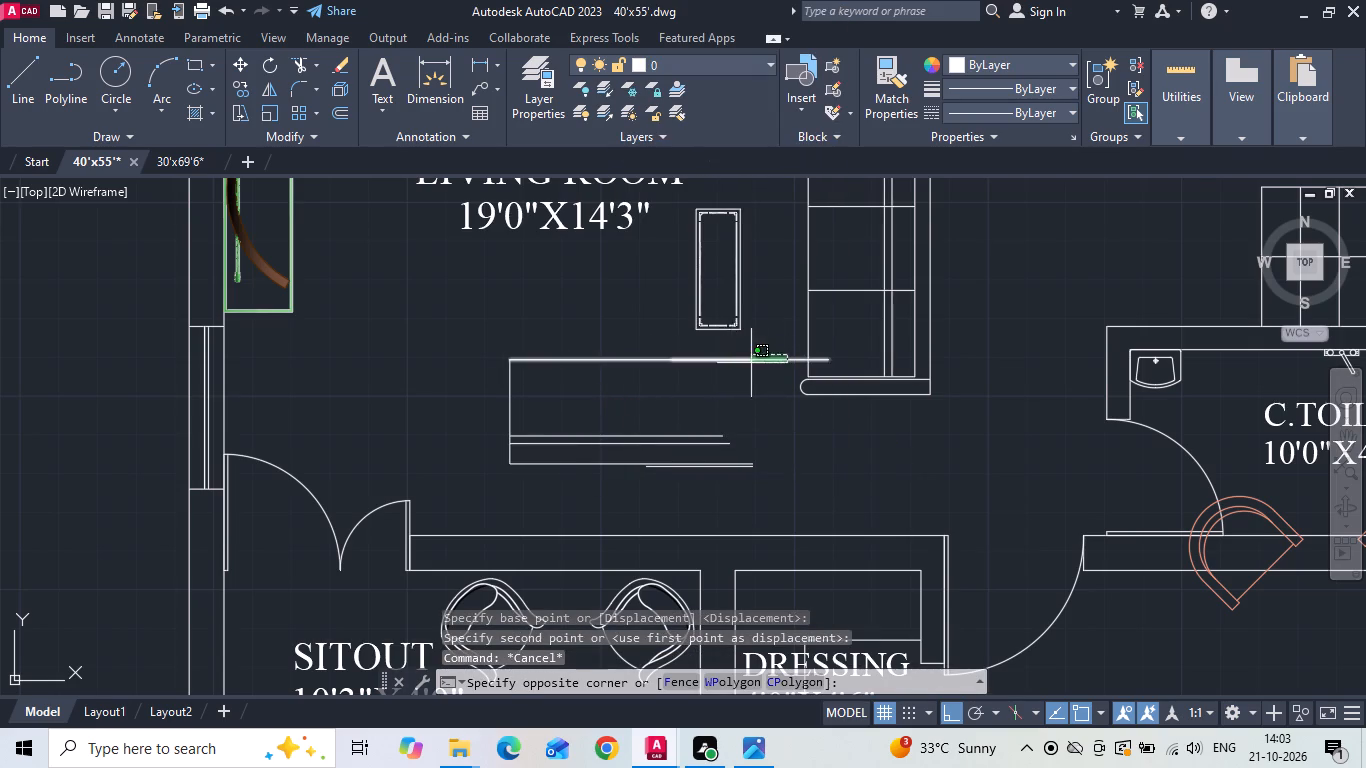
scroll(754, 363, up, 2)
click(751, 379)
right_click(535, 331)
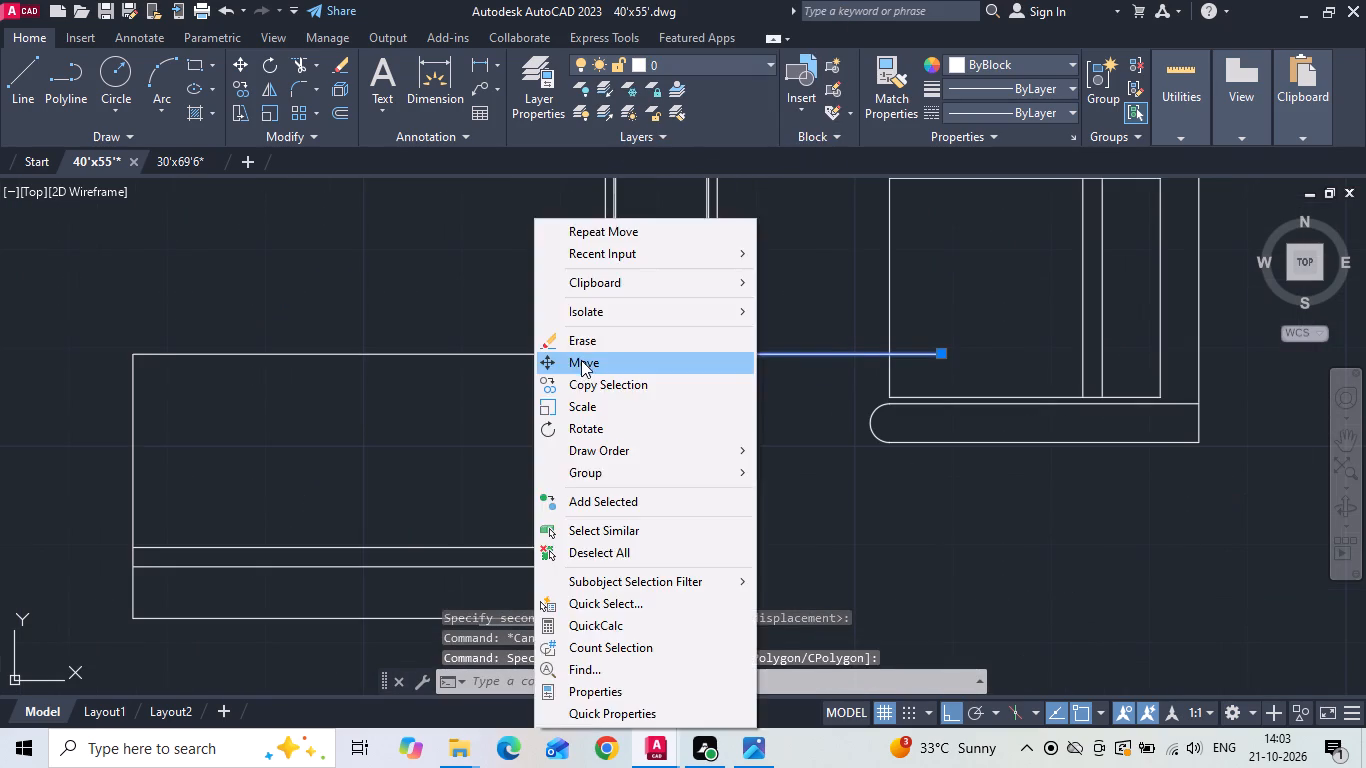
click(581, 360)
click(547, 355)
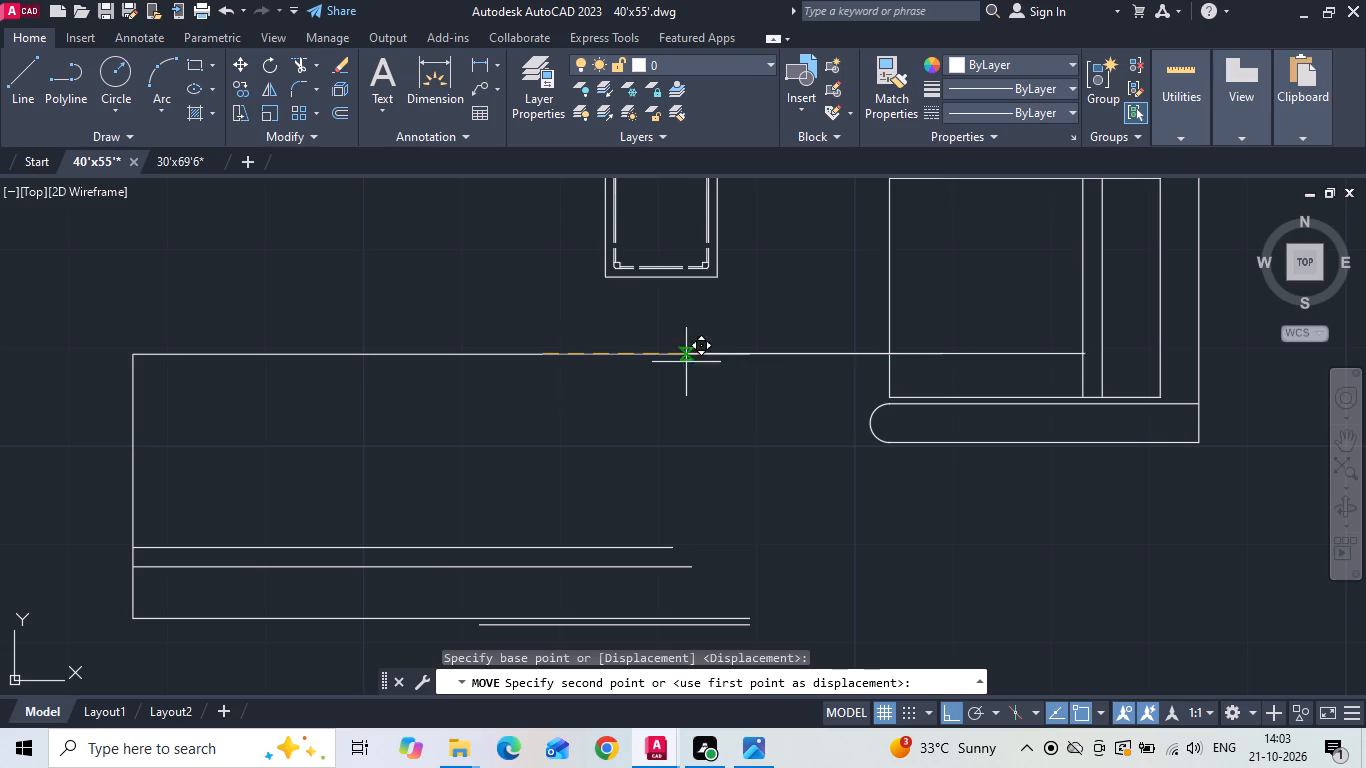
click(887, 354)
Shorten the relocated line at the sofa's south end by stretching its east end back to the inner backrest edge.
scroll(701, 371, down, 2)
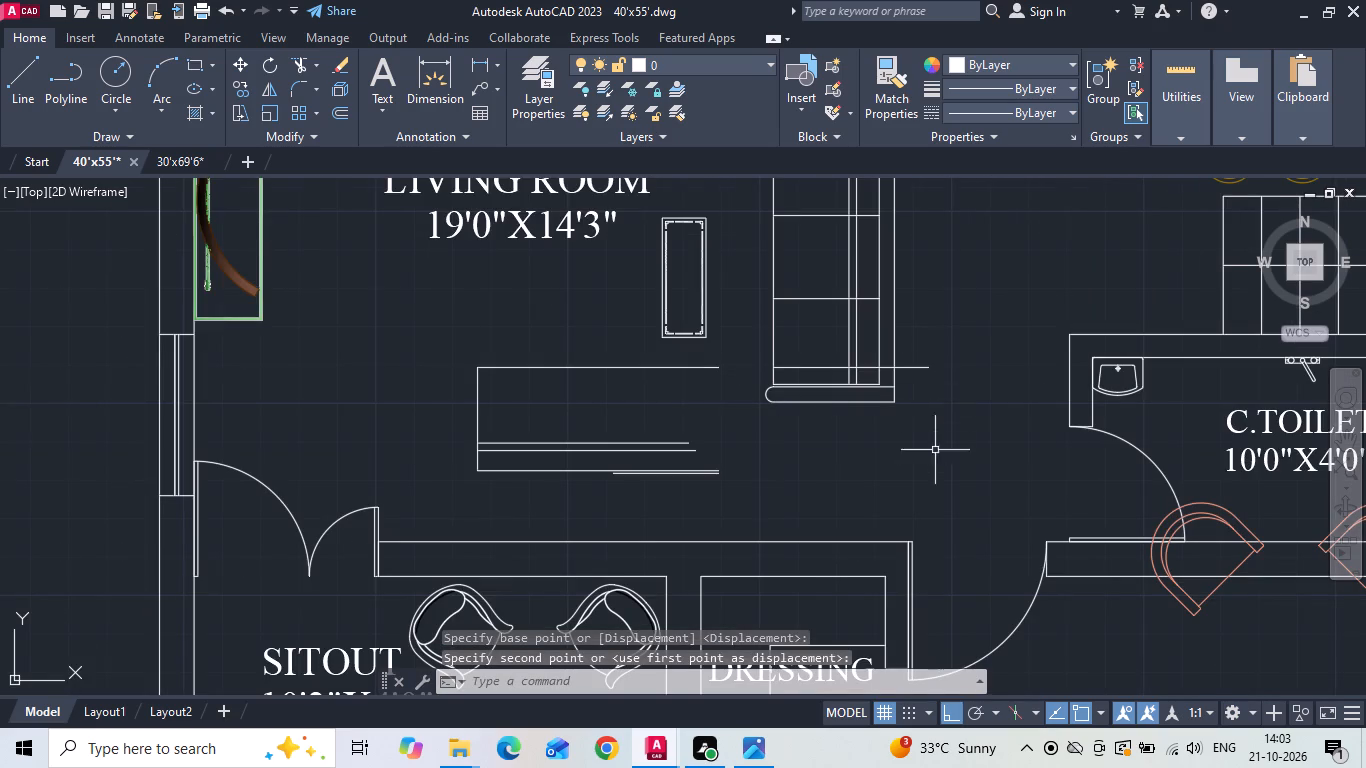
scroll(932, 467, down, 1)
scroll(920, 410, up, 2)
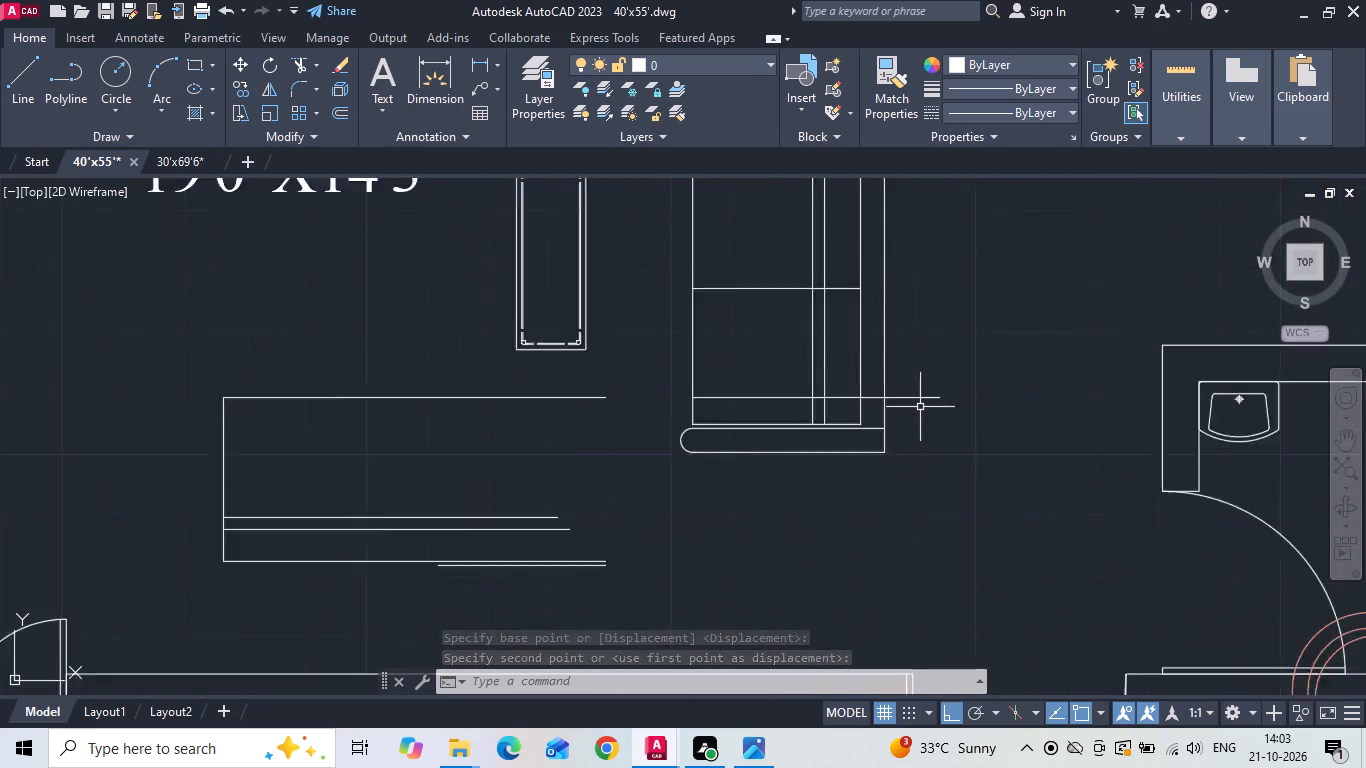
scroll(920, 407, up, 2)
click(895, 402)
click(880, 333)
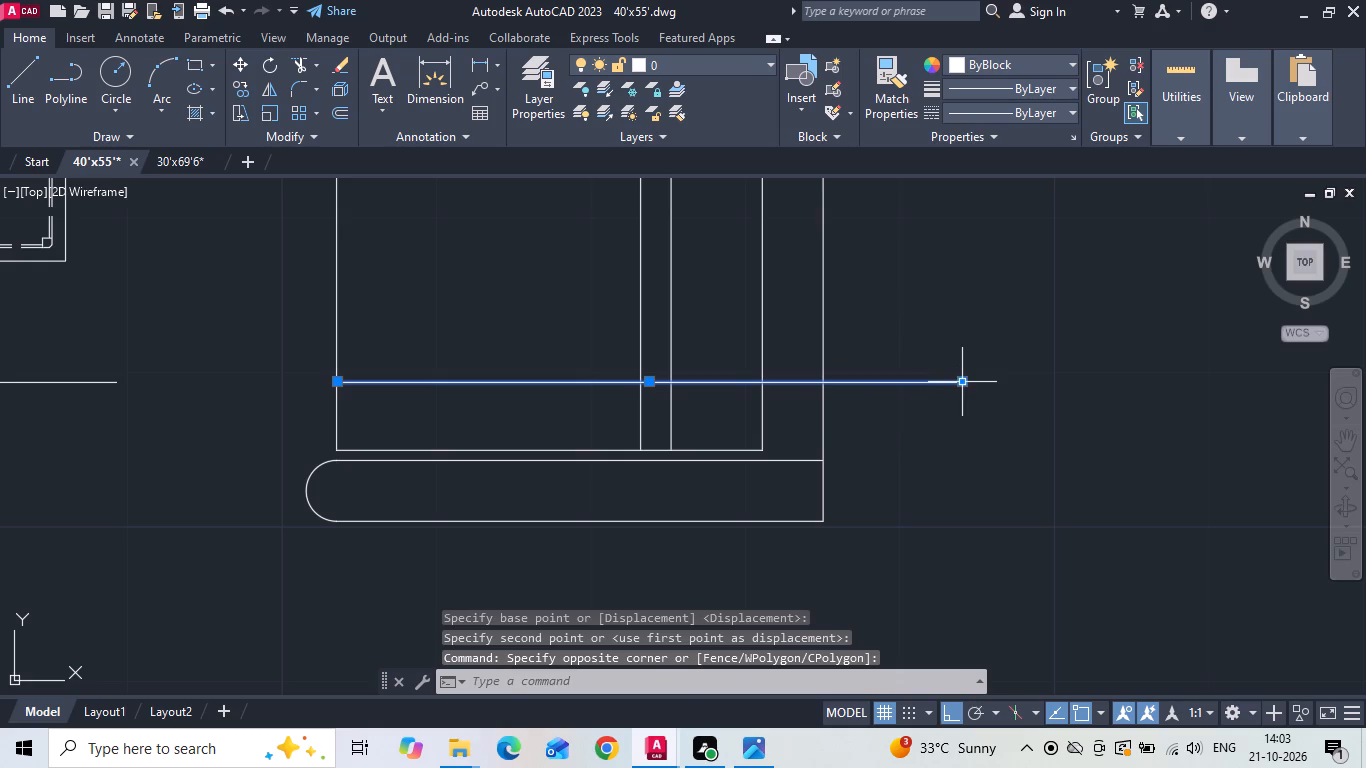
click(965, 380)
click(767, 379)
scroll(785, 463, down, 4)
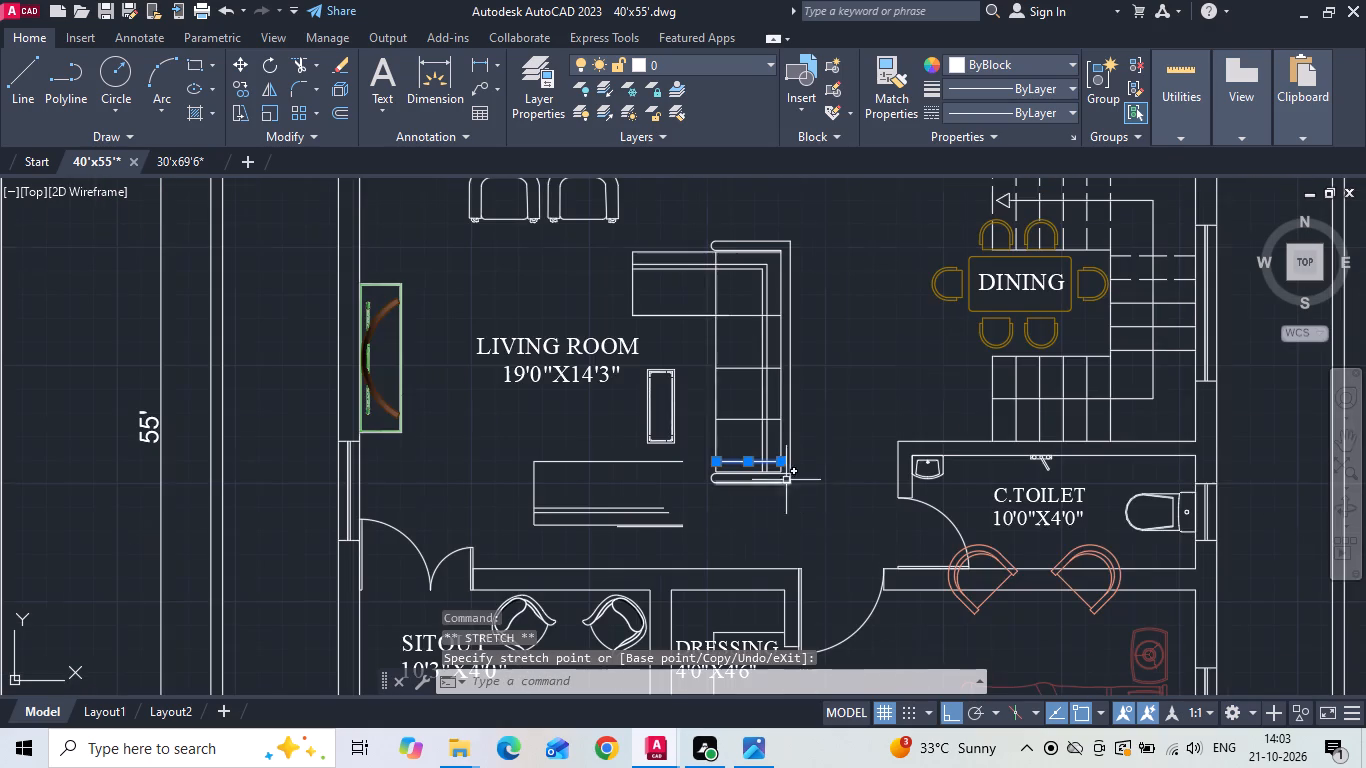
key(Escape)
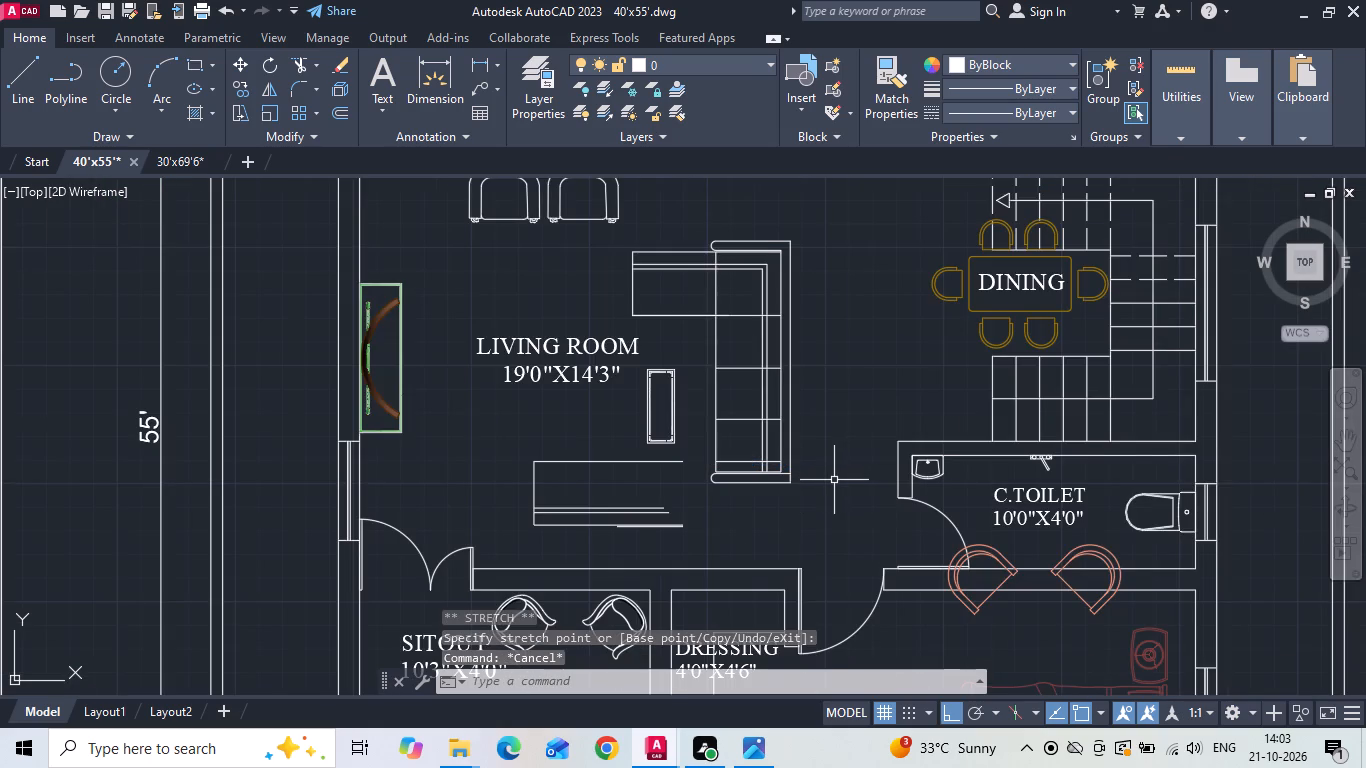
Erase the short stray line just below the south edge of the separate seat outline.
scroll(624, 537, up, 3)
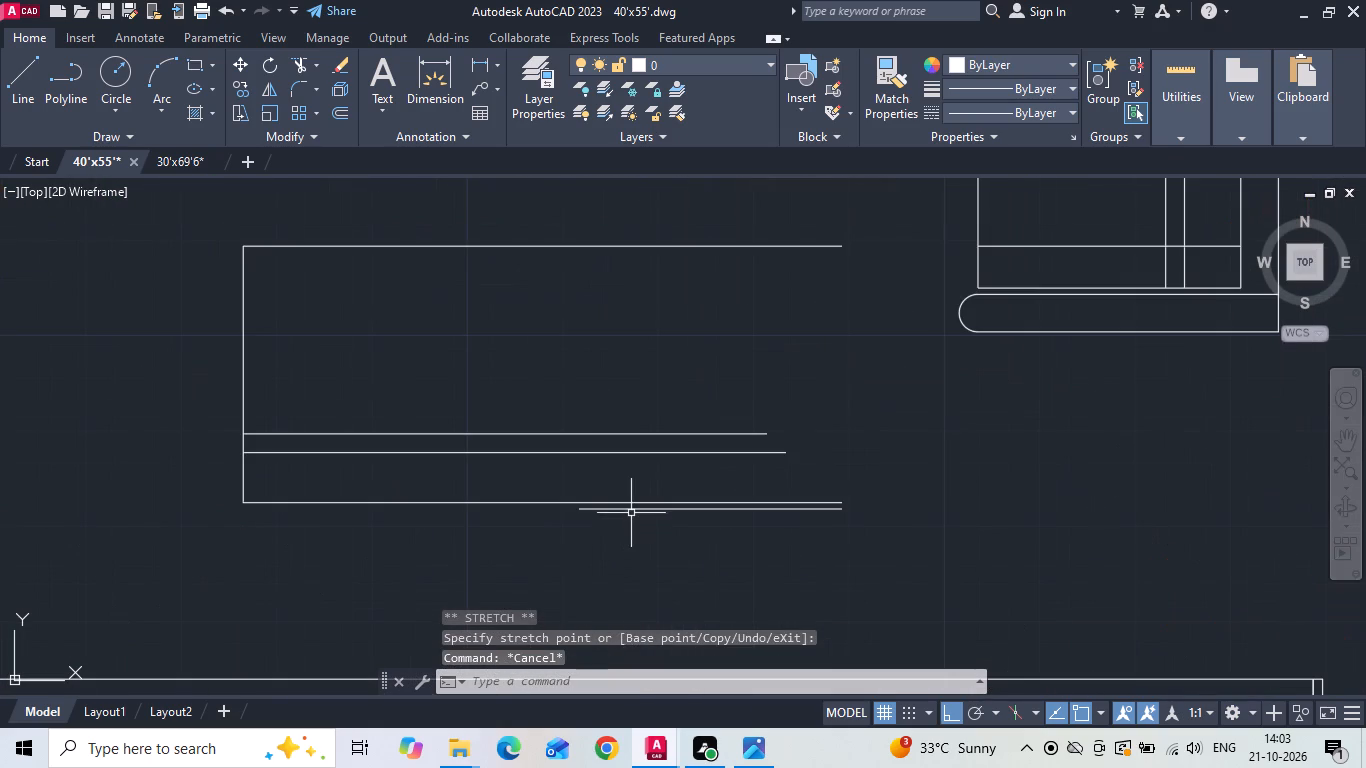
click(632, 509)
key(Delete)
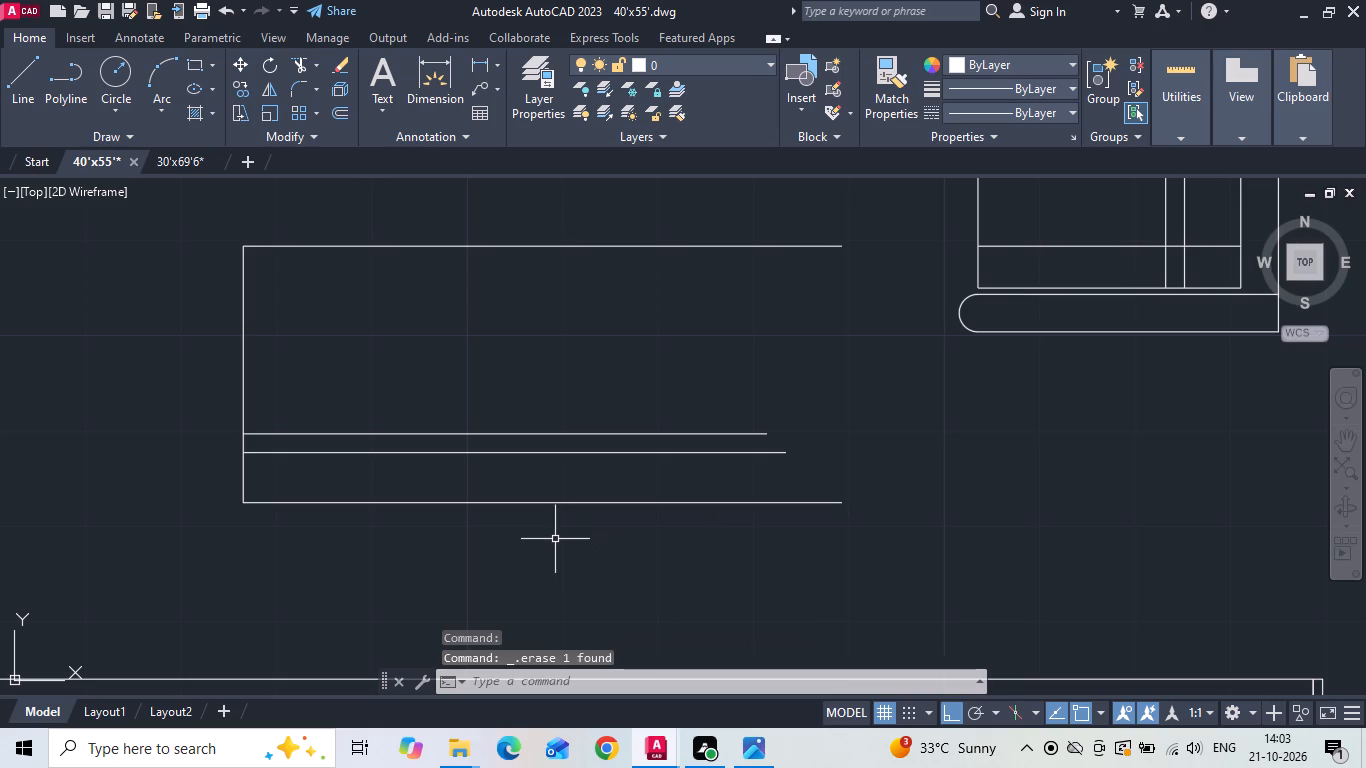
Draw a vertical line closing the east end of the separate seat outline between its south and north edges.
key(l)
key(space)
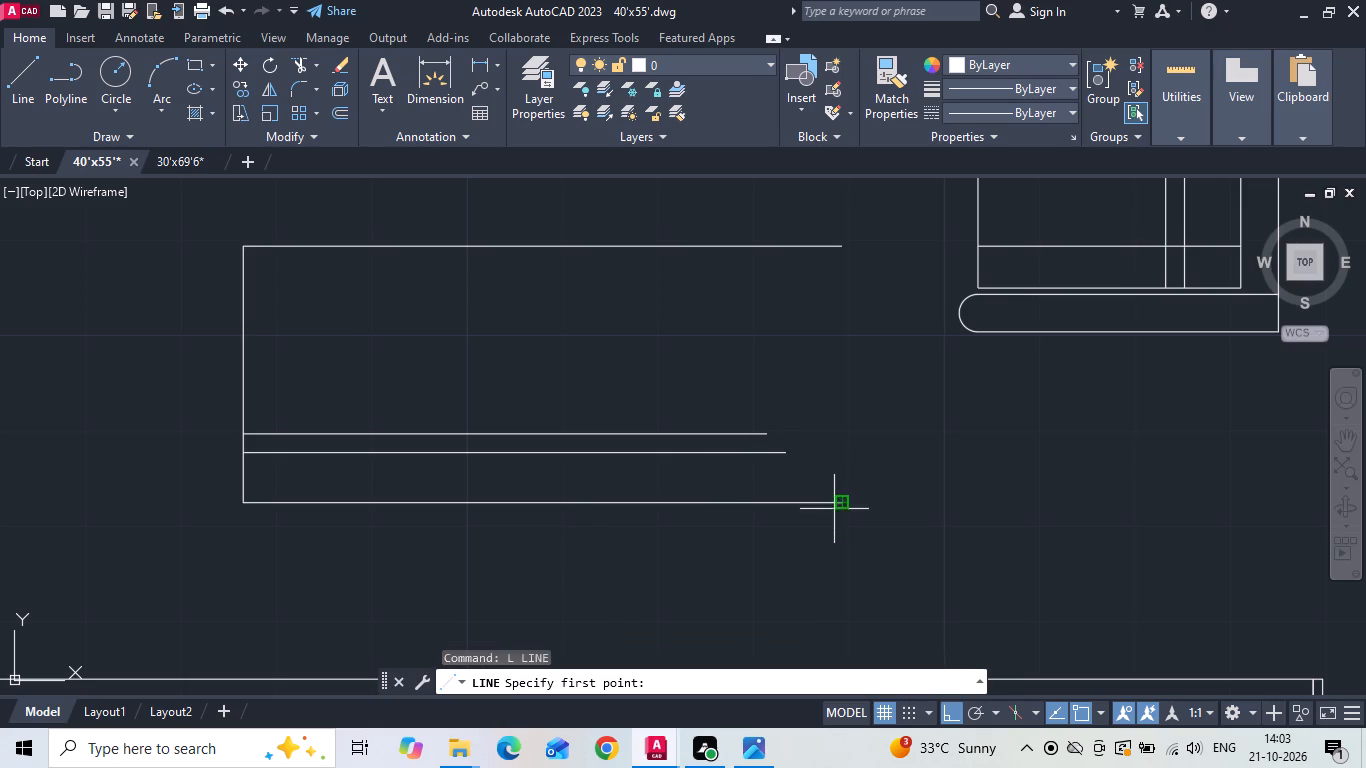
drag(837, 497, 837, 478)
click(839, 245)
key(Escape)
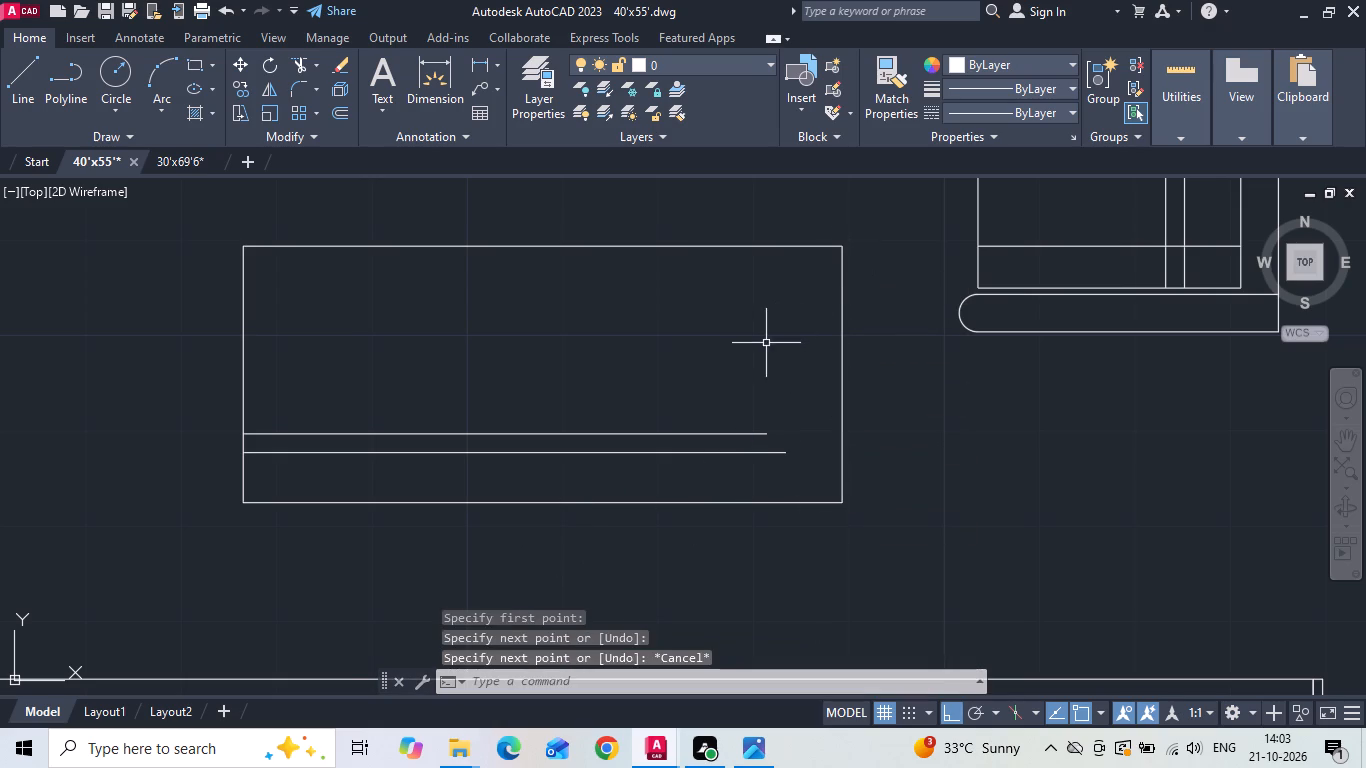
Extend the two inner backrest lines of the separate seat outline to its east edge.
text(EX)
key(space)
drag(722, 393, 705, 463)
scroll(740, 391, down, 1)
key(Escape)
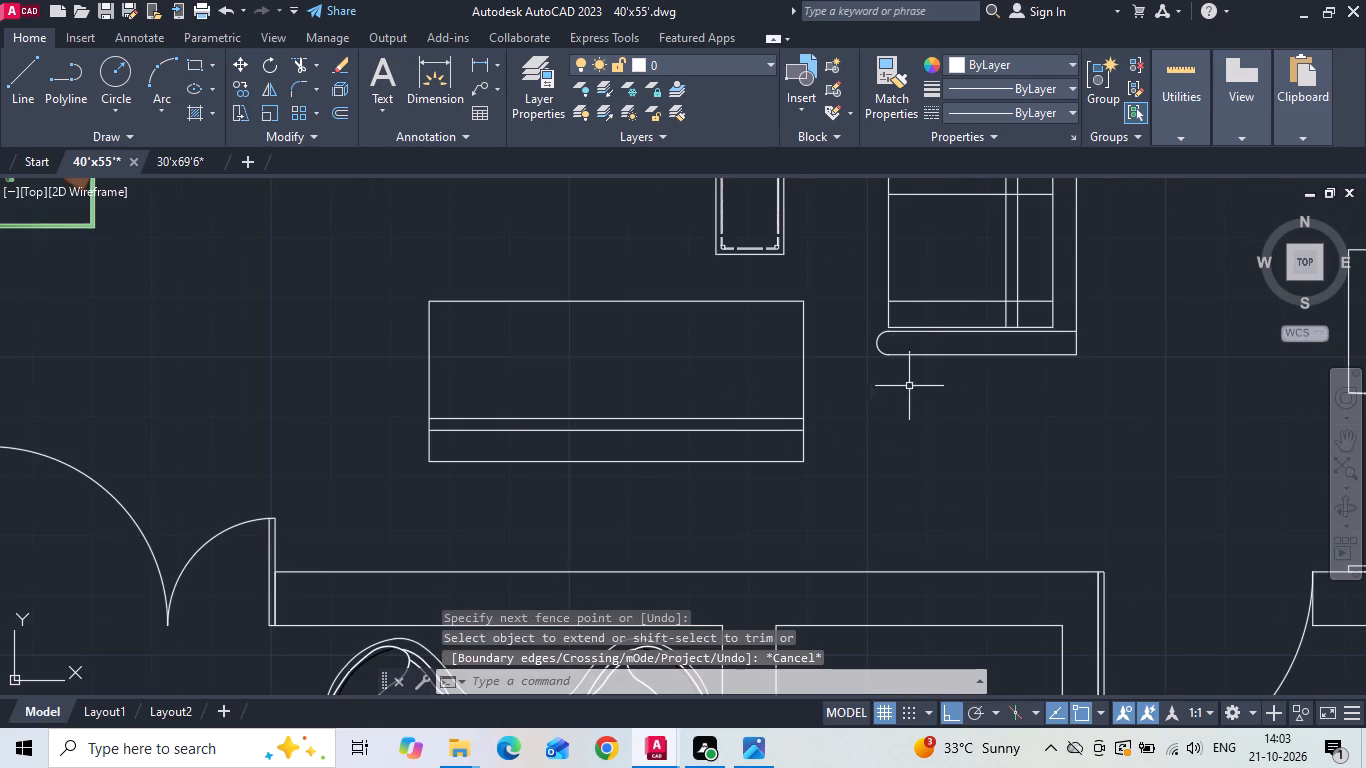
Copy the rounded armrest at the L-shaped sofa's south end into the open space just south of it.
click(911, 353)
scroll(883, 345, up, 3)
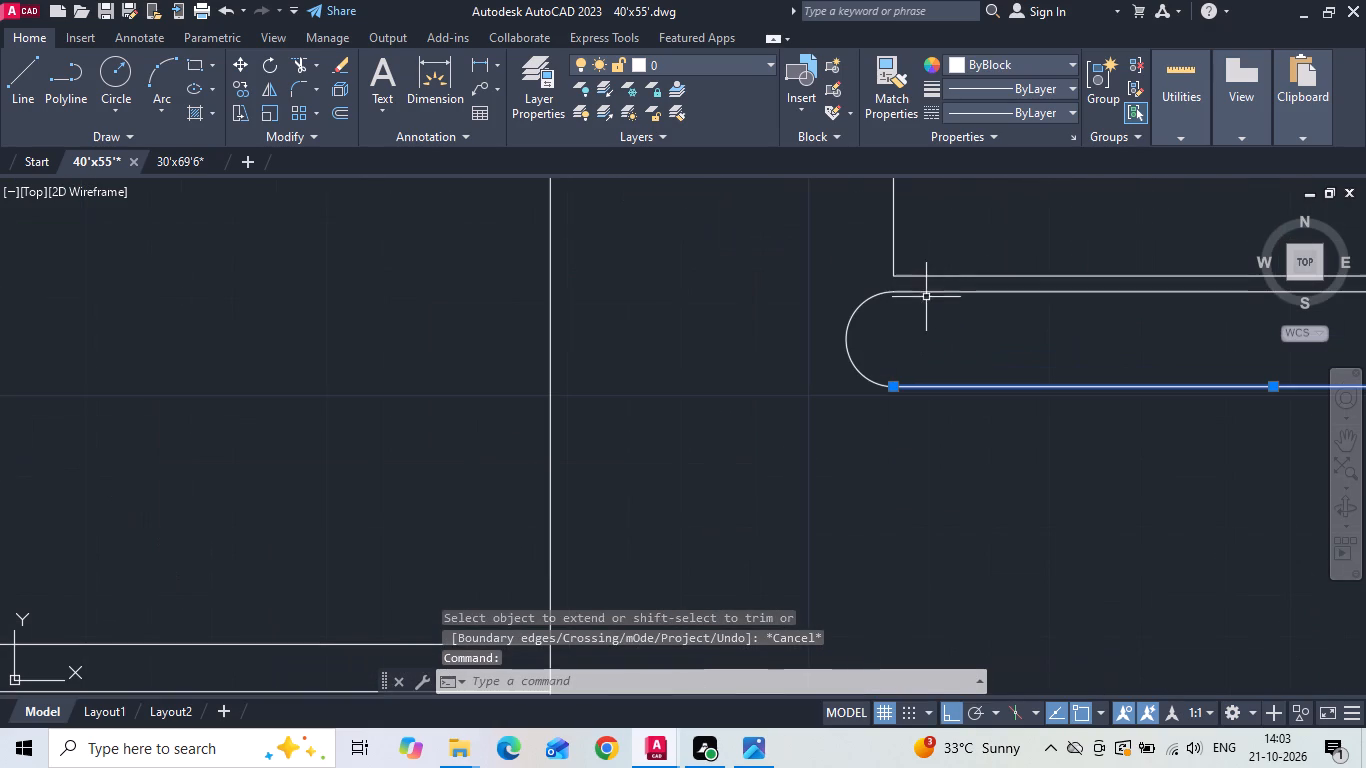
click(928, 284)
click(819, 362)
scroll(819, 380, down, 3)
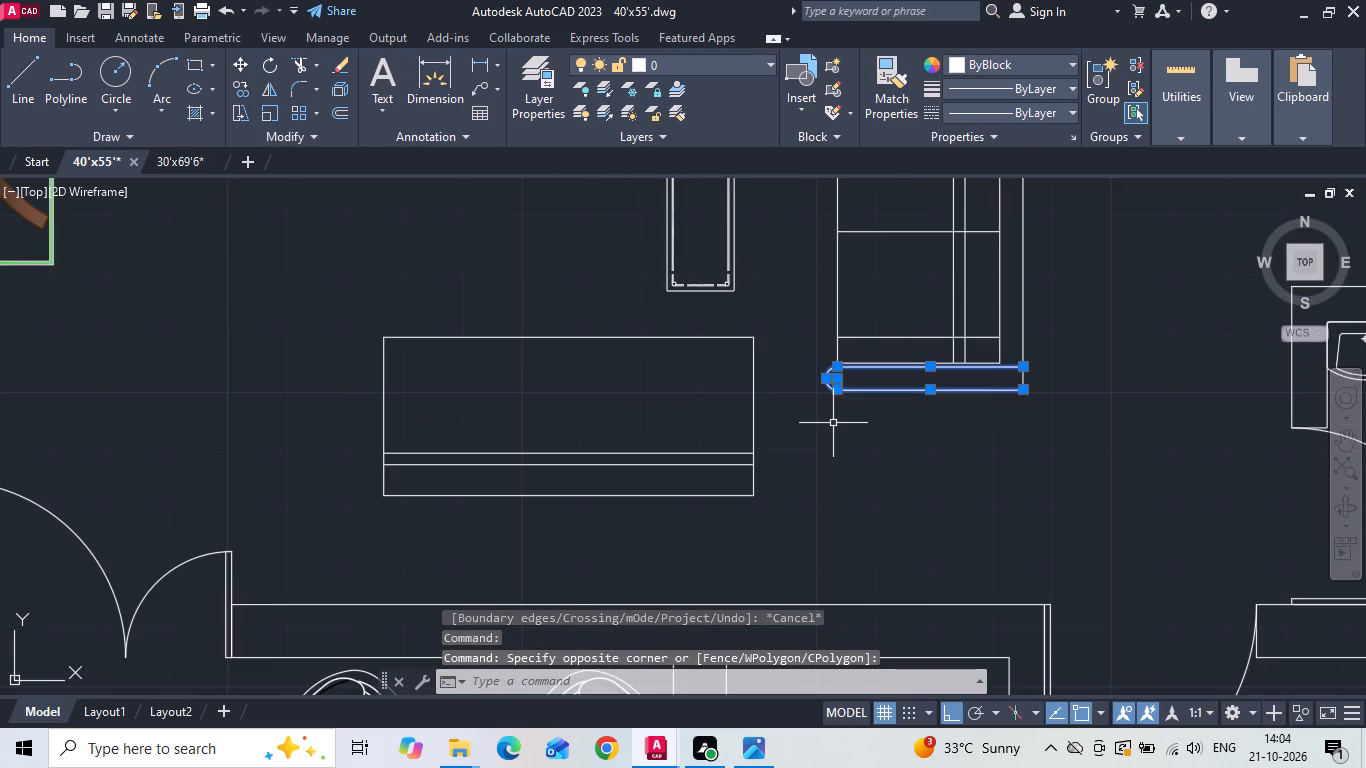
right_click(833, 425)
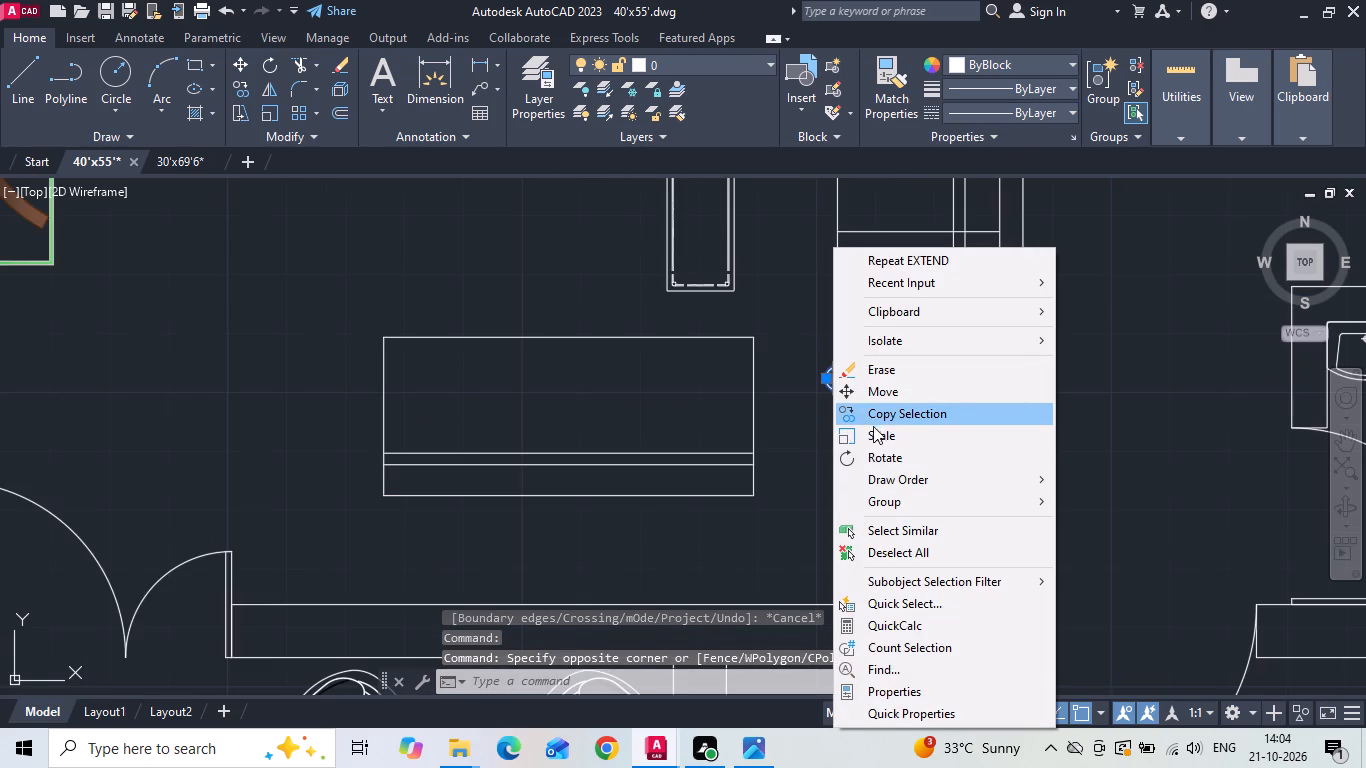
click(906, 412)
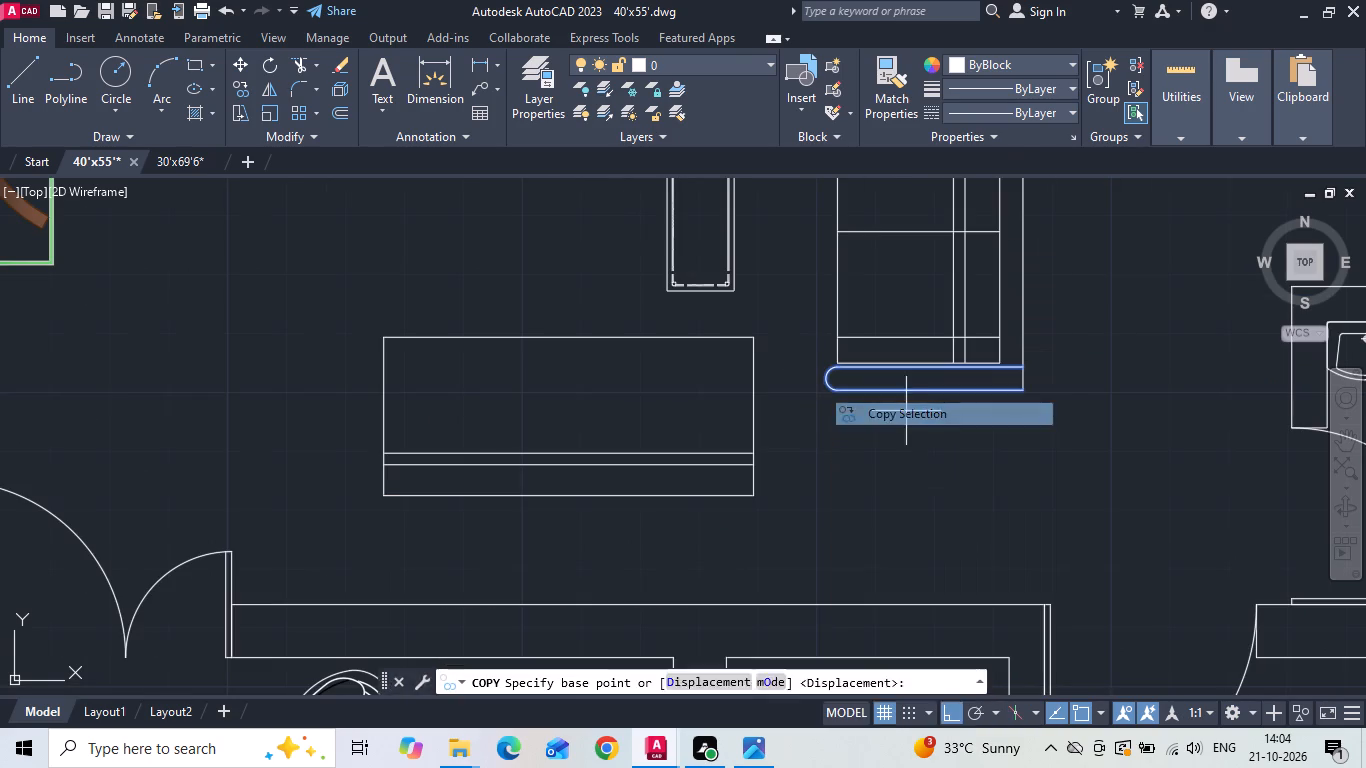
drag(904, 413, 890, 469)
click(871, 536)
key(Escape)
Rotate the copied armrest a quarter turn so its rounded end faces north.
drag(797, 549, 838, 520)
click(1052, 441)
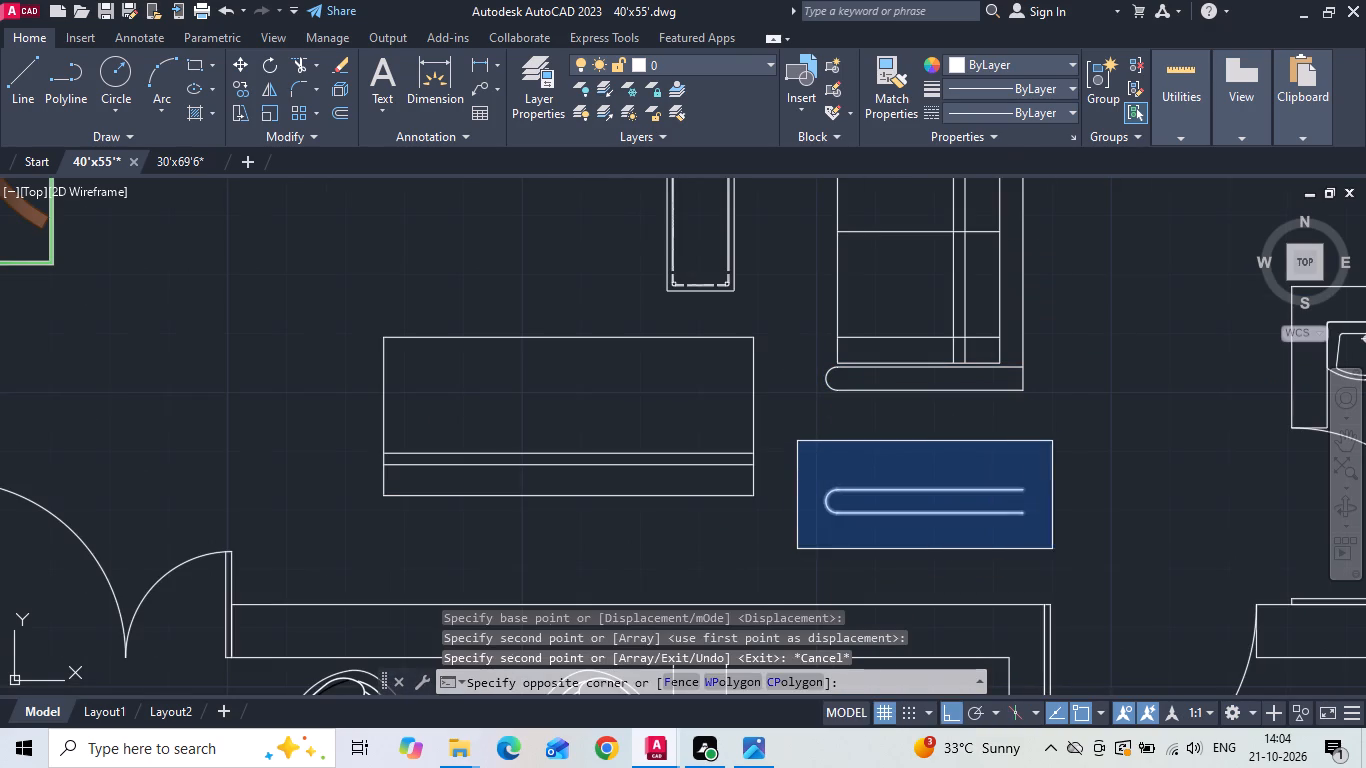
right_click(1053, 441)
click(1092, 457)
drag(1009, 468, 1008, 477)
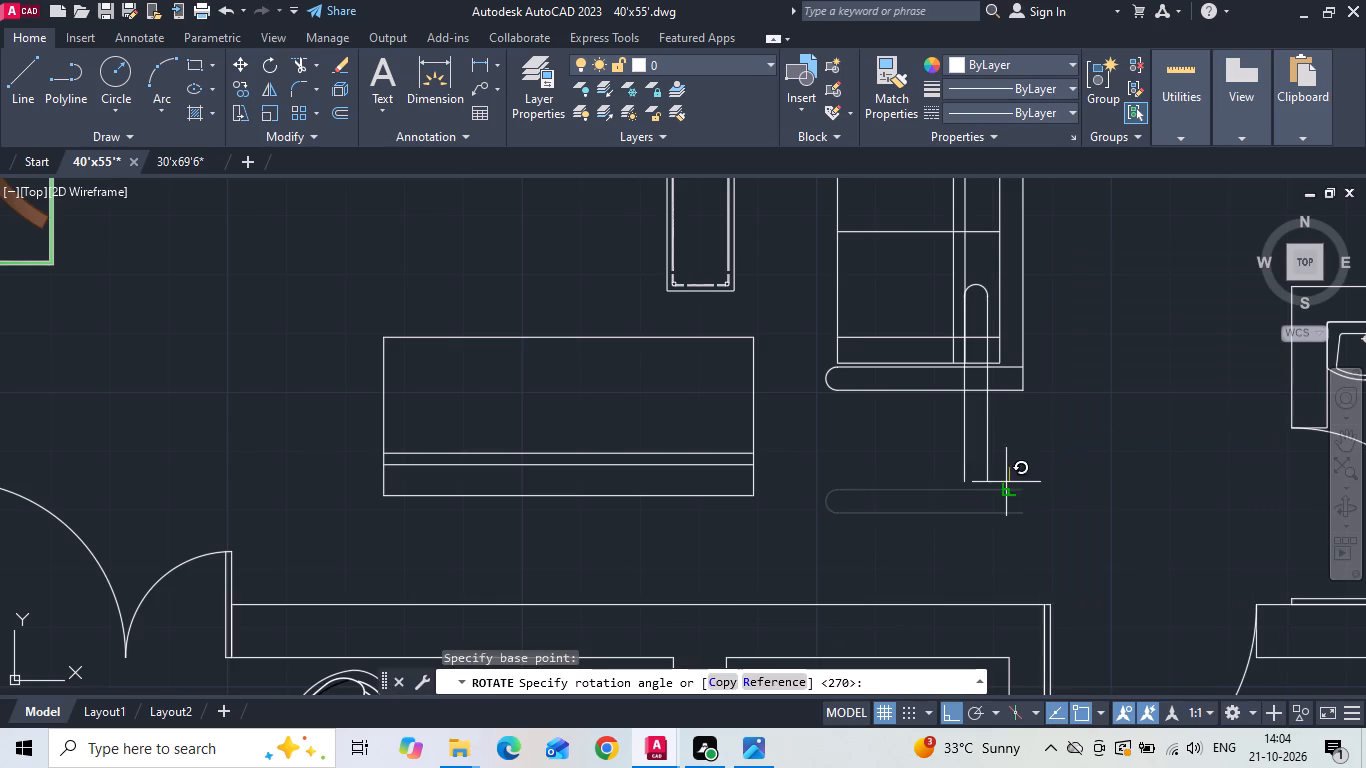
click(1004, 486)
Move the rotated armrest against the separate seat's west edge, its lower east end on the seat's southwest corner.
drag(1009, 451, 935, 480)
click(892, 505)
scroll(969, 274, up, 1)
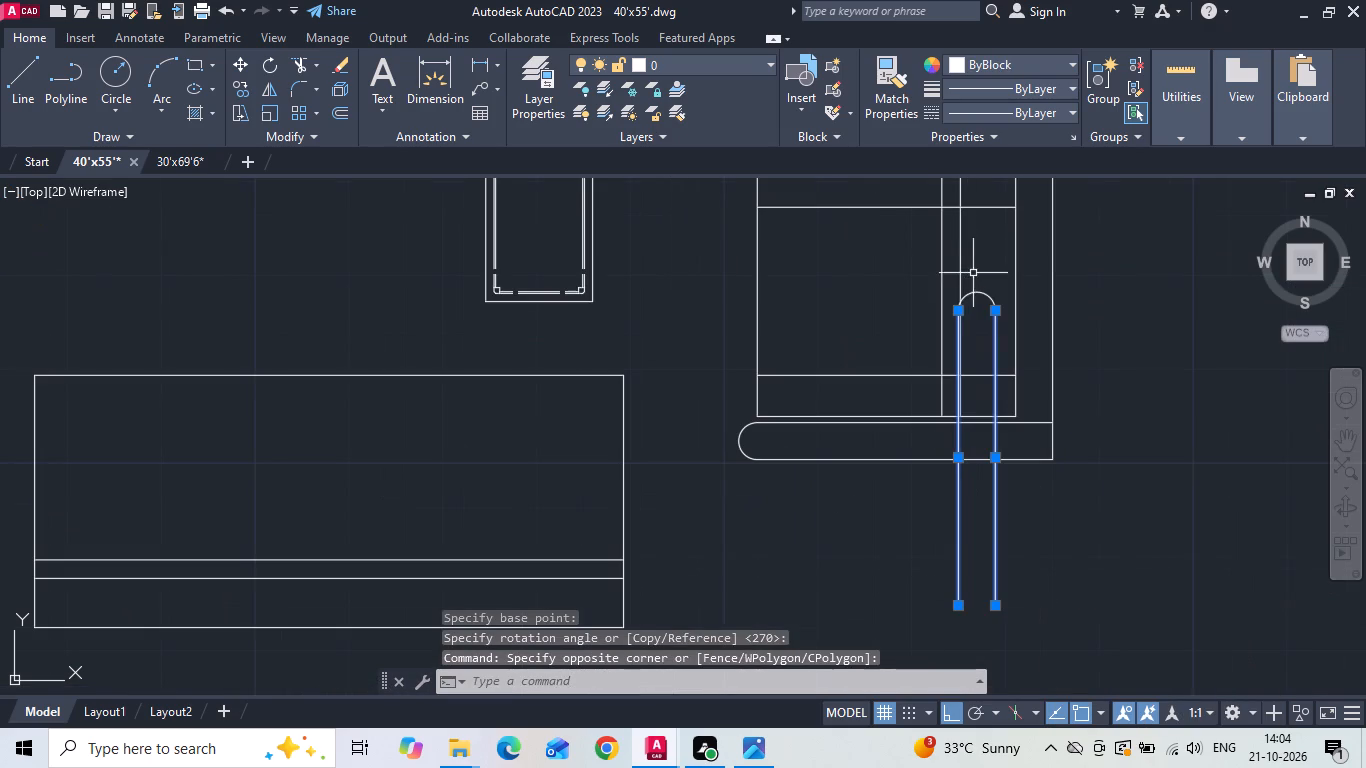
drag(982, 280, 978, 294)
click(973, 303)
right_click(973, 303)
click(994, 400)
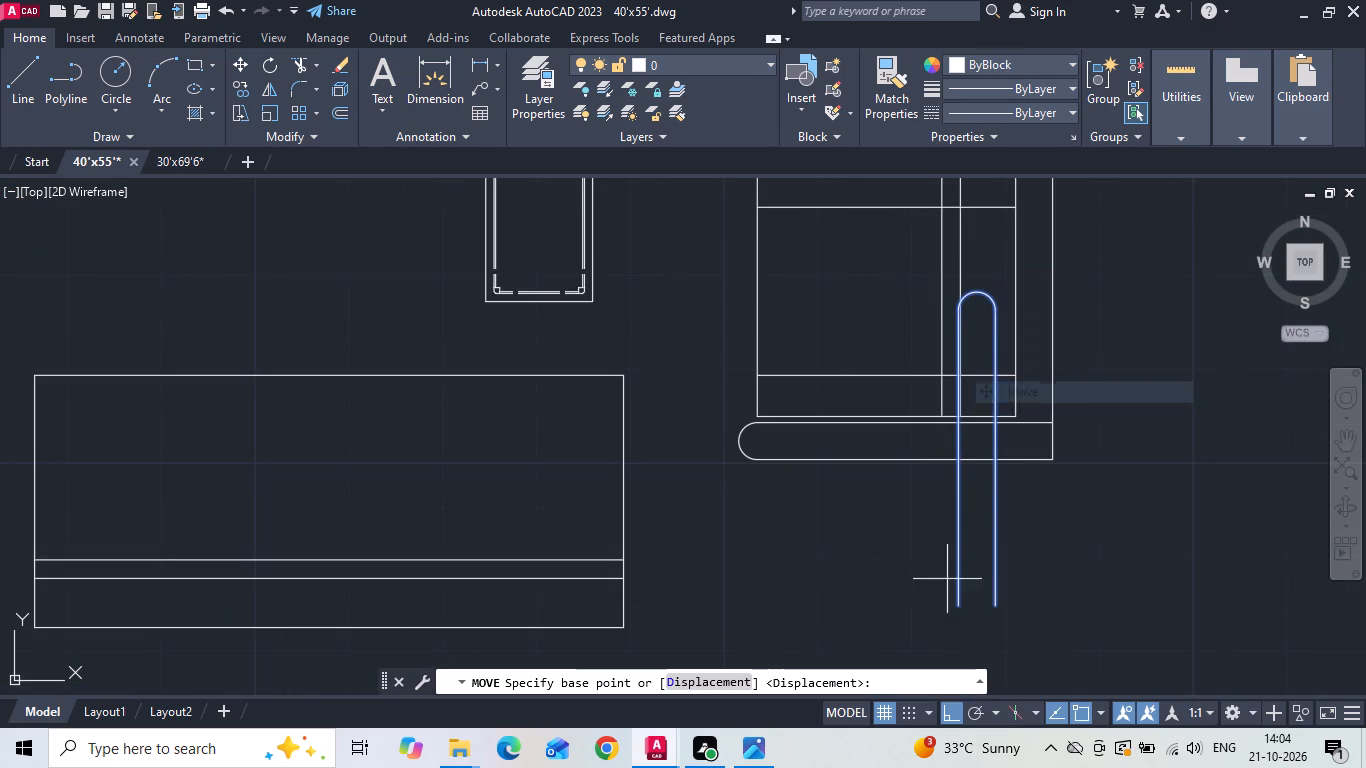
click(998, 601)
scroll(926, 558, down, 2)
scroll(546, 580, up, 2)
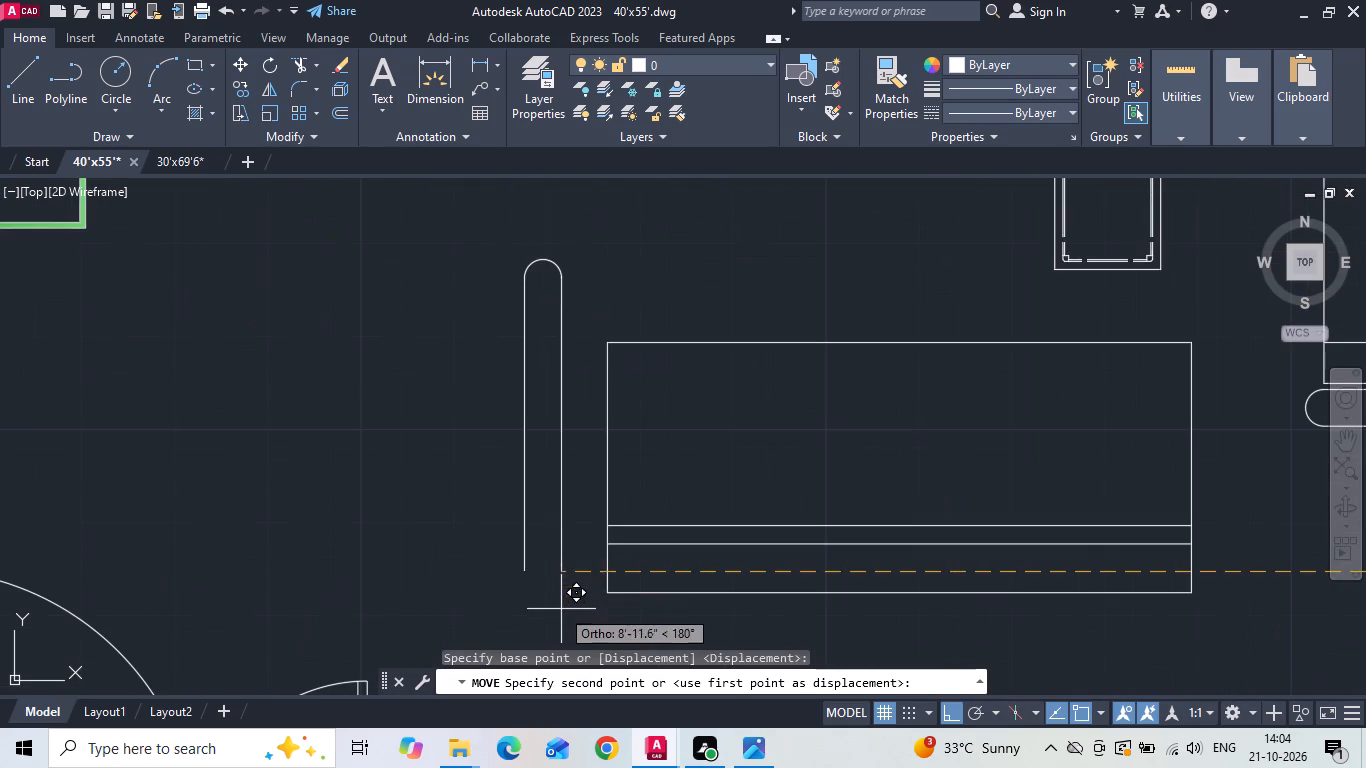
click(605, 595)
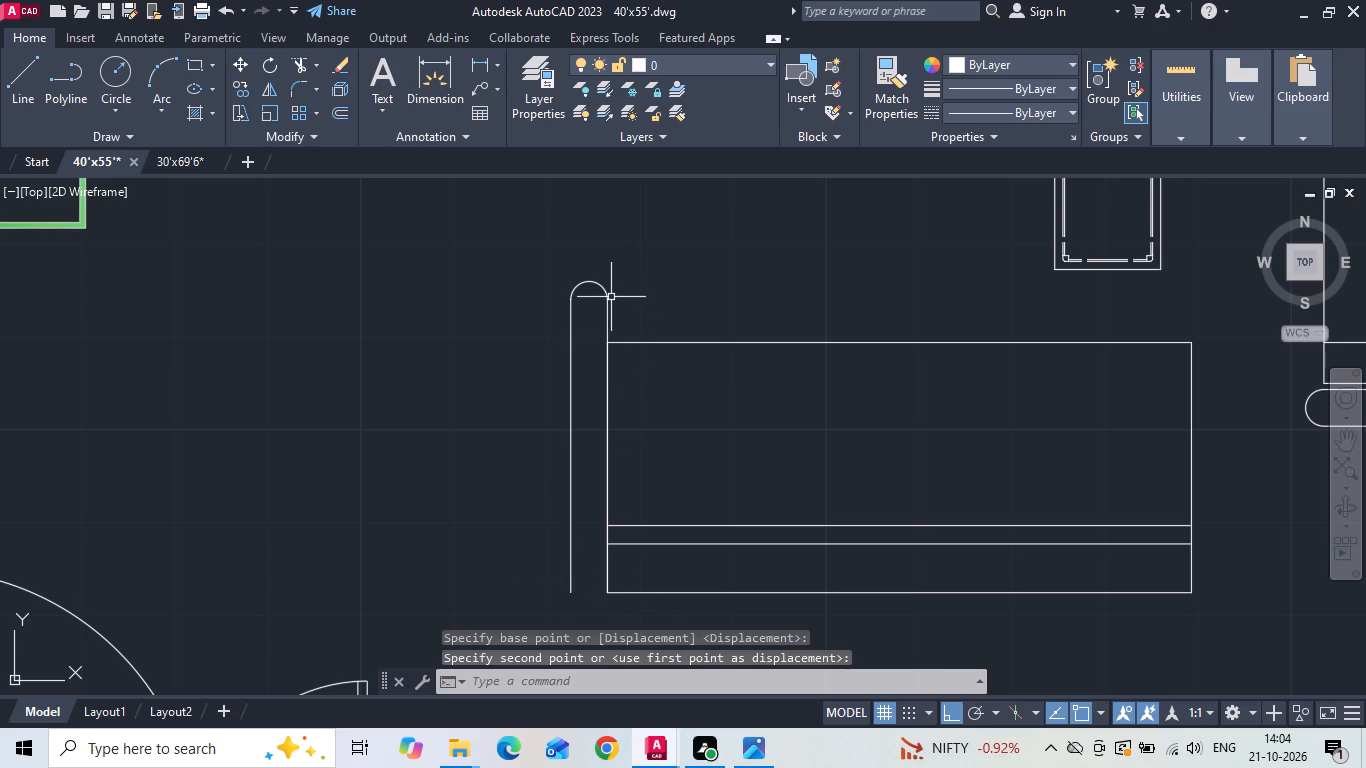
Extend the seat's south edge west to close the bottom of the west armrest.
key(e)
key(x)
click(621, 603)
click(627, 580)
middle_drag(627, 552, 618, 530)
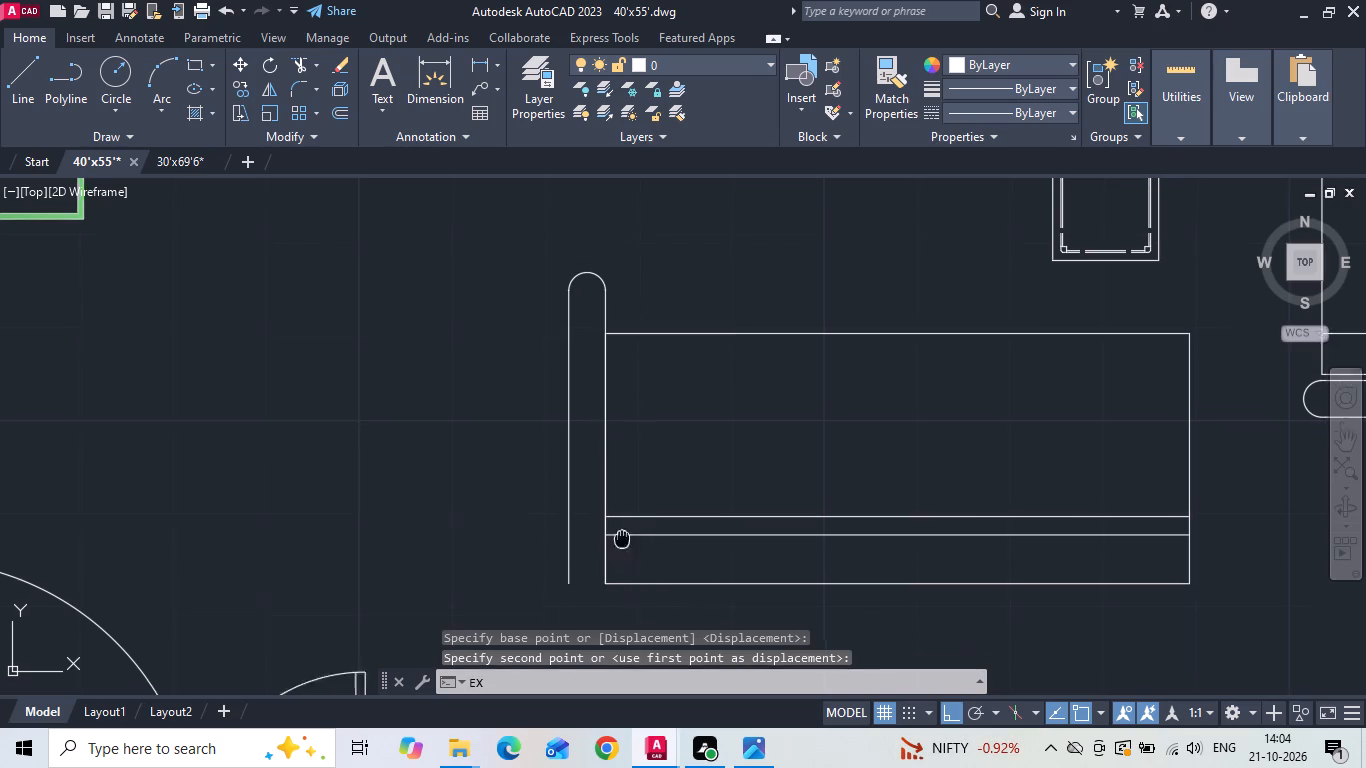
middle_drag(618, 530, 600, 481)
key(Escape)
text(EX)
key(space)
drag(619, 509, 598, 547)
key(Escape)
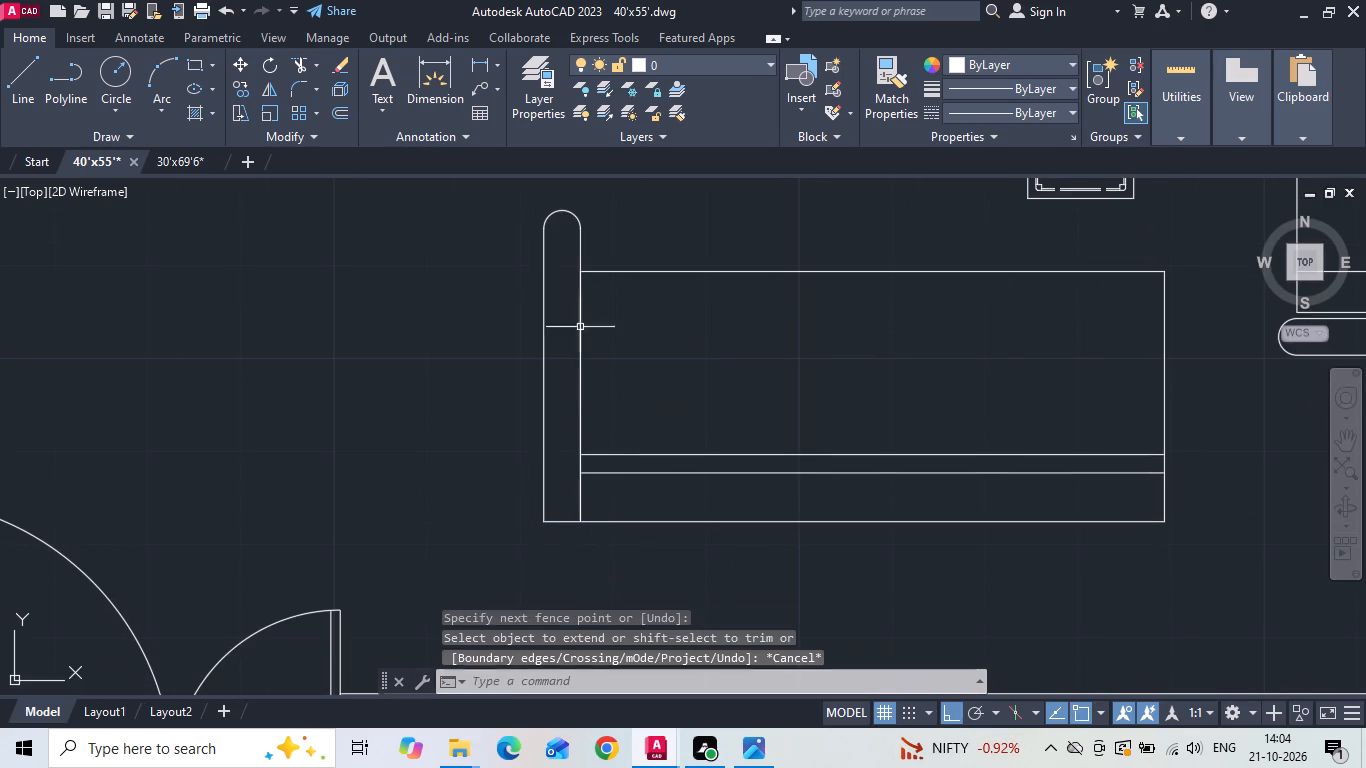
Mirror the west armrest about the seat's vertical centreline to the east side, keeping the original.
drag(604, 223, 585, 222)
click(508, 202)
click(547, 348)
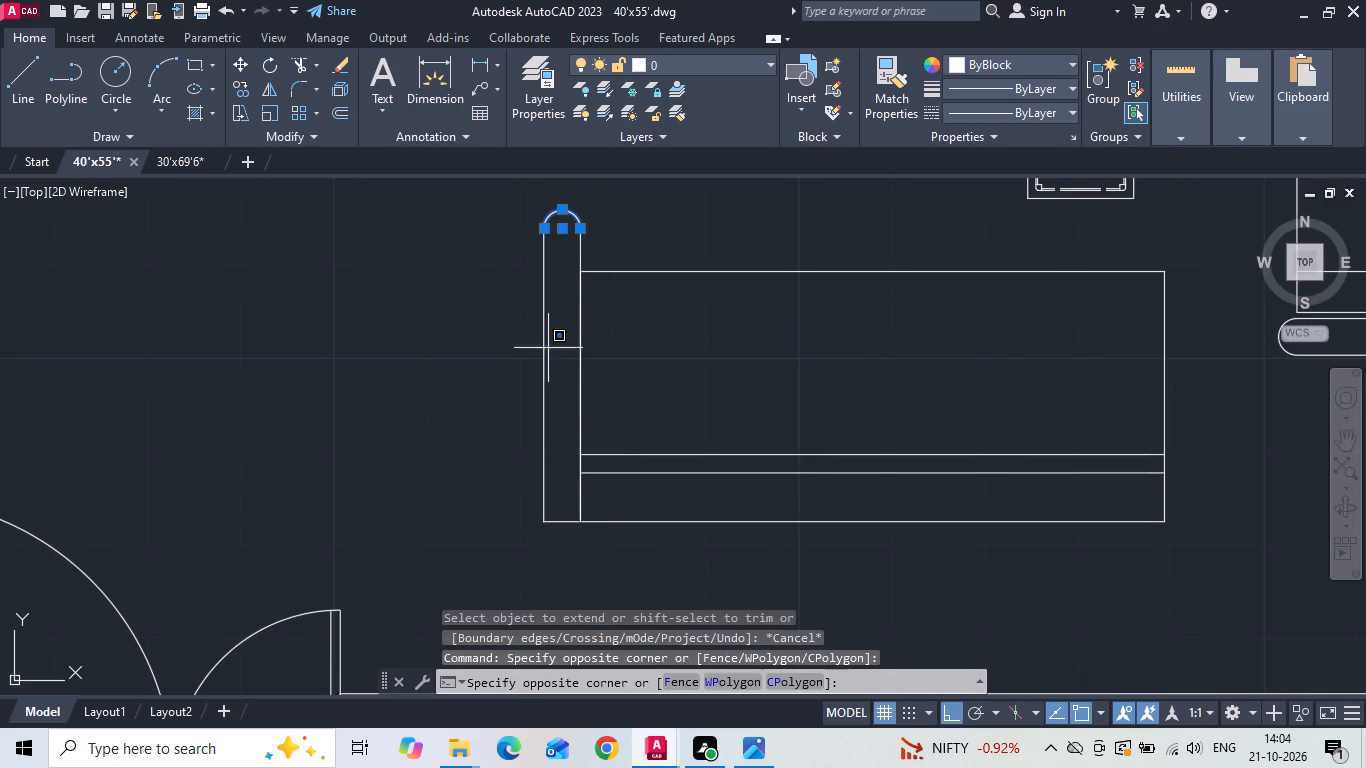
click(511, 370)
click(581, 325)
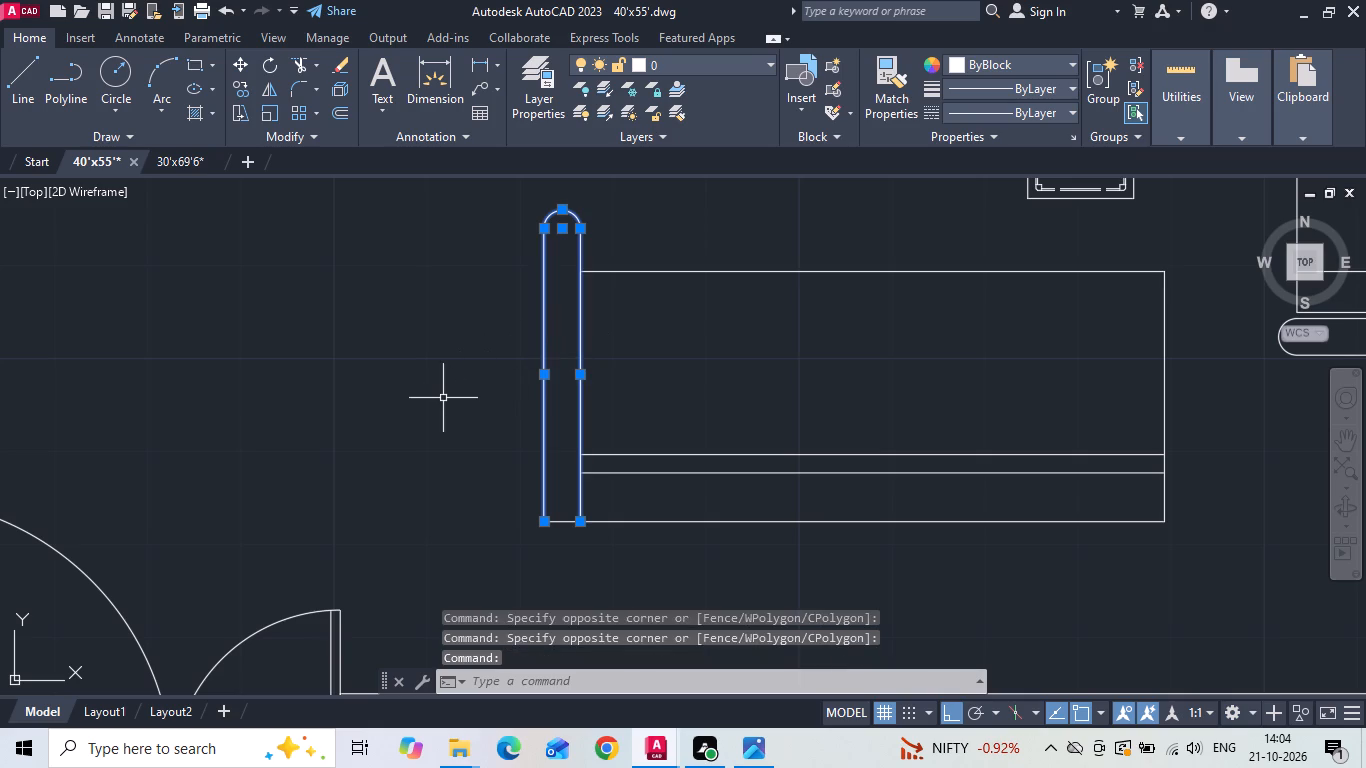
text(MI)
key(space)
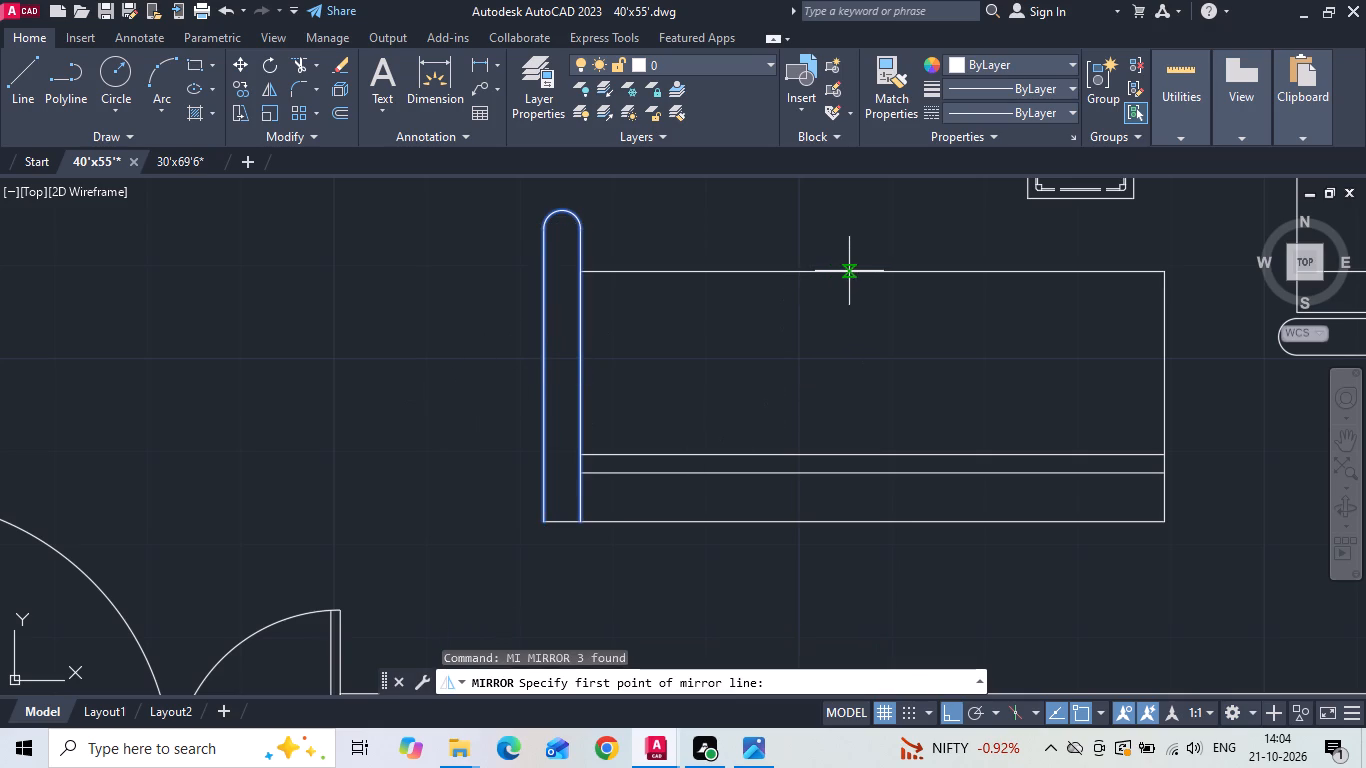
click(870, 271)
click(841, 344)
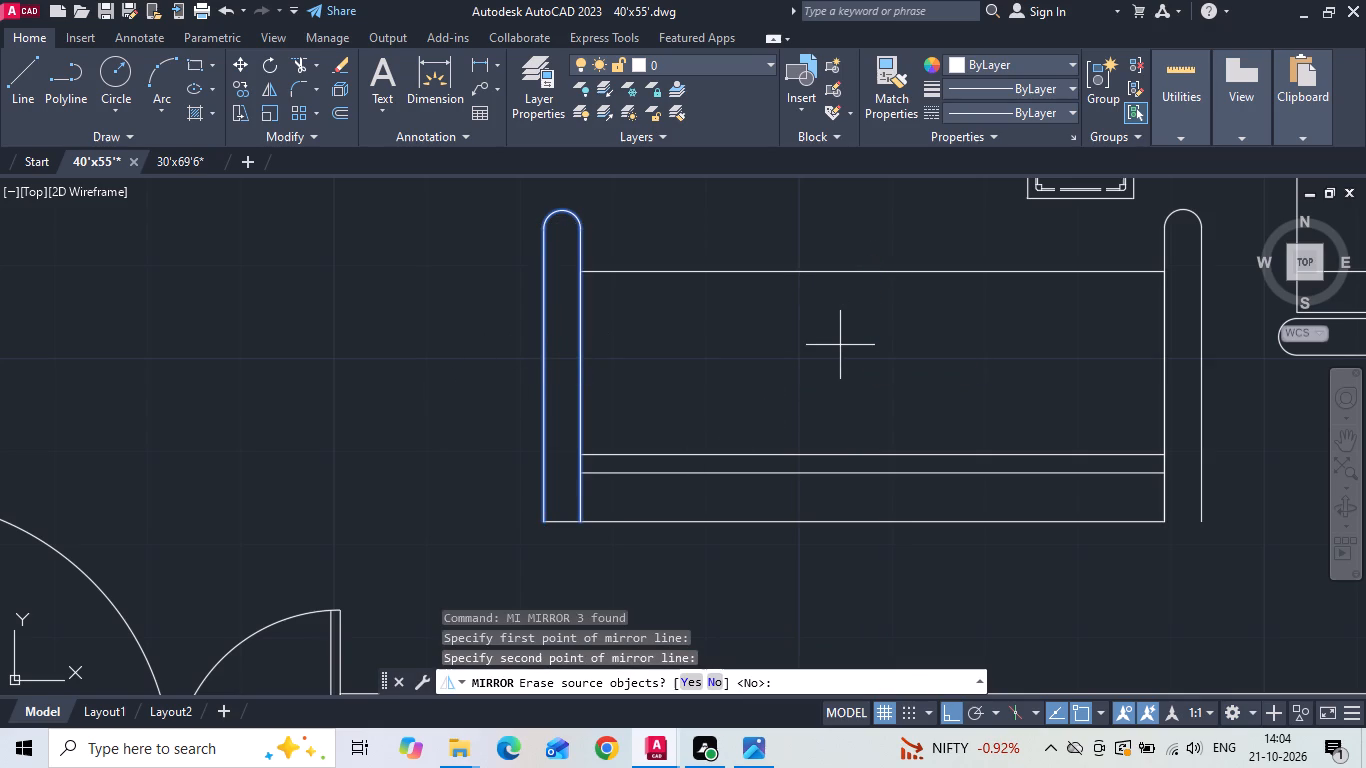
text(N EX)
Extend the seat's south edge east to close the bottom of the east armrest.
key(space)
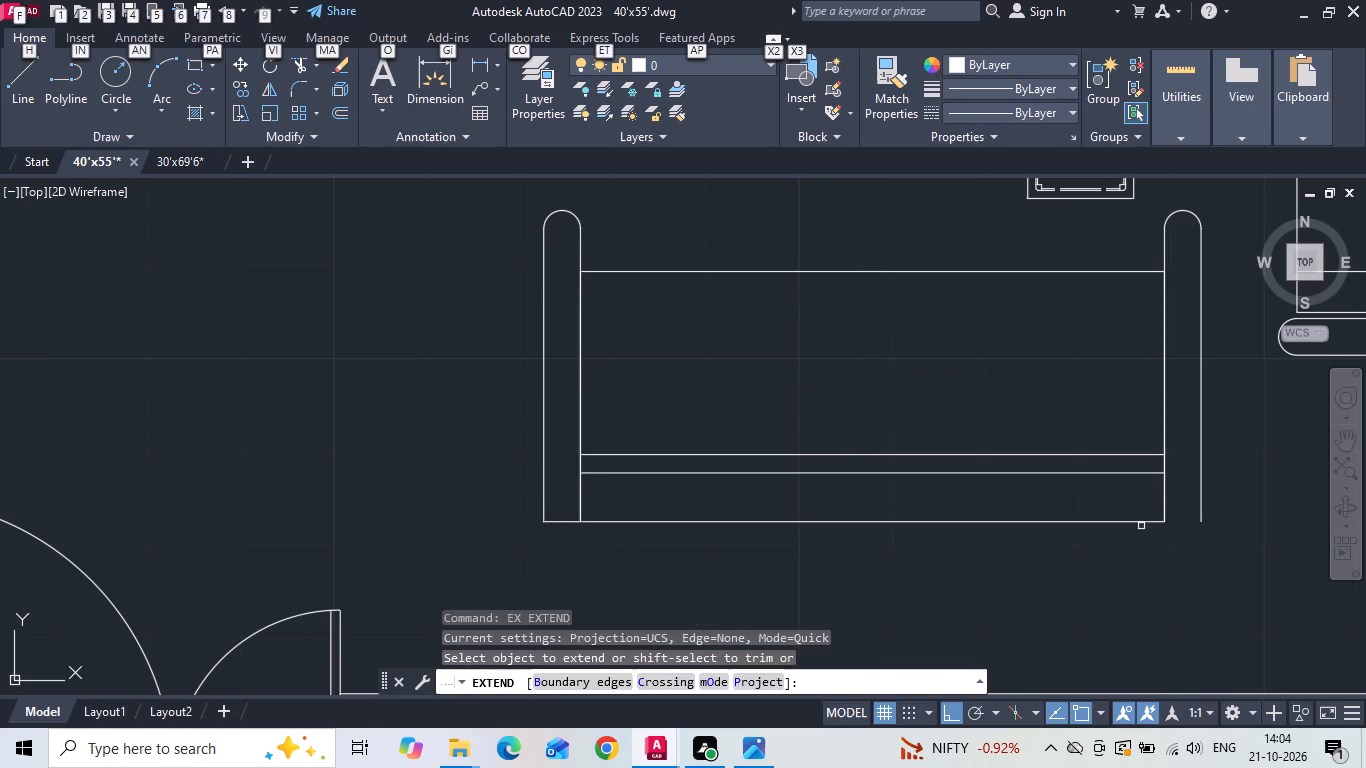
click(1141, 526)
click(1142, 503)
middle_drag(861, 519, 663, 518)
scroll(564, 492, down, 1)
key(Escape)
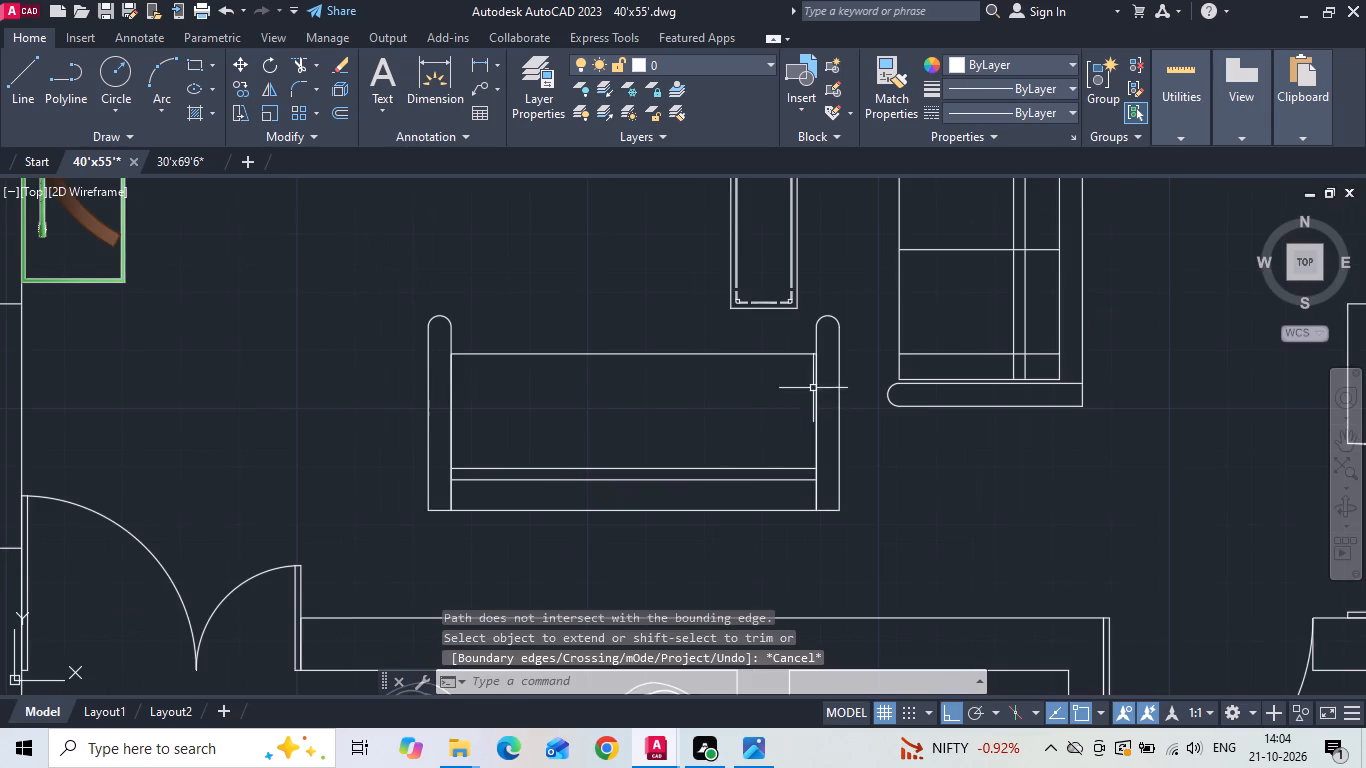
Move the completed two-armed sofa south so its back sits against the living room's south wall.
drag(854, 342, 815, 373)
click(412, 549)
drag(466, 303, 435, 317)
click(395, 338)
drag(857, 310, 839, 326)
click(827, 336)
right_click(827, 336)
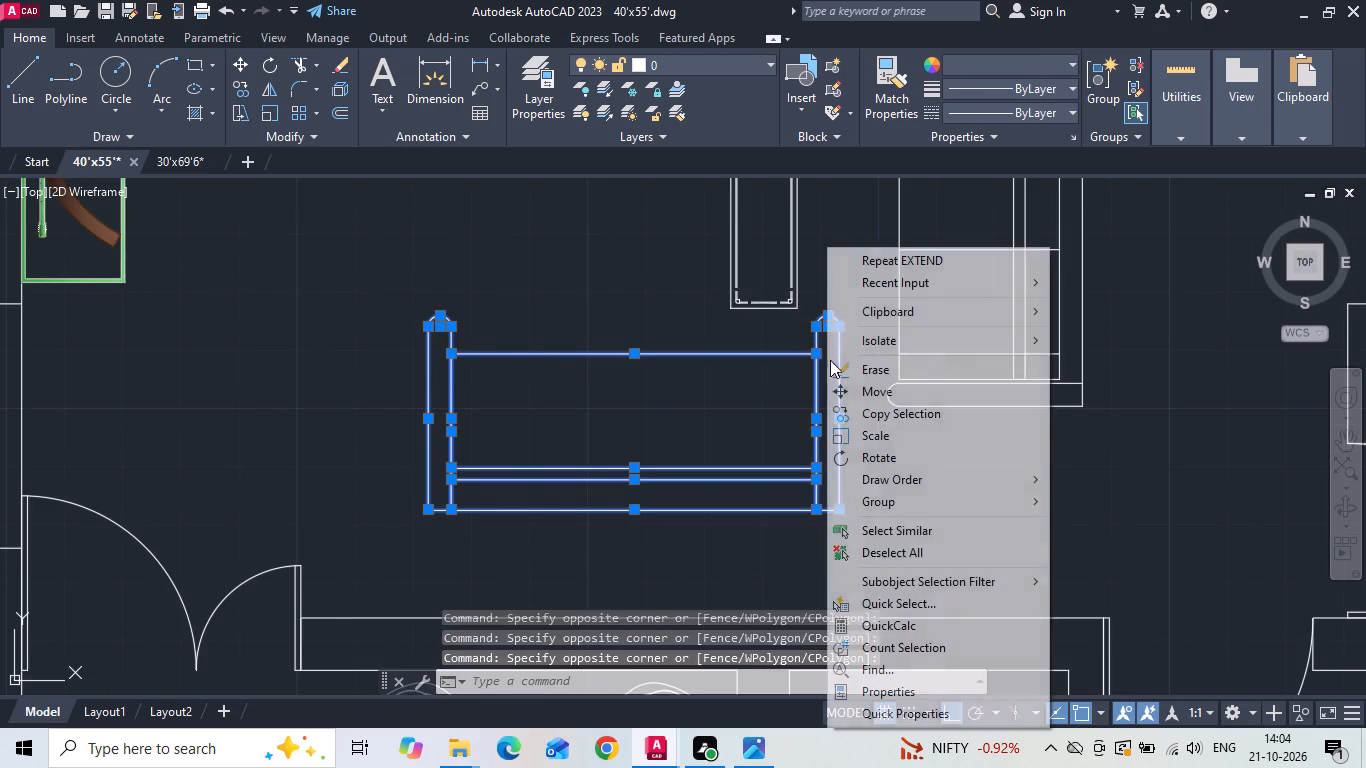
click(841, 387)
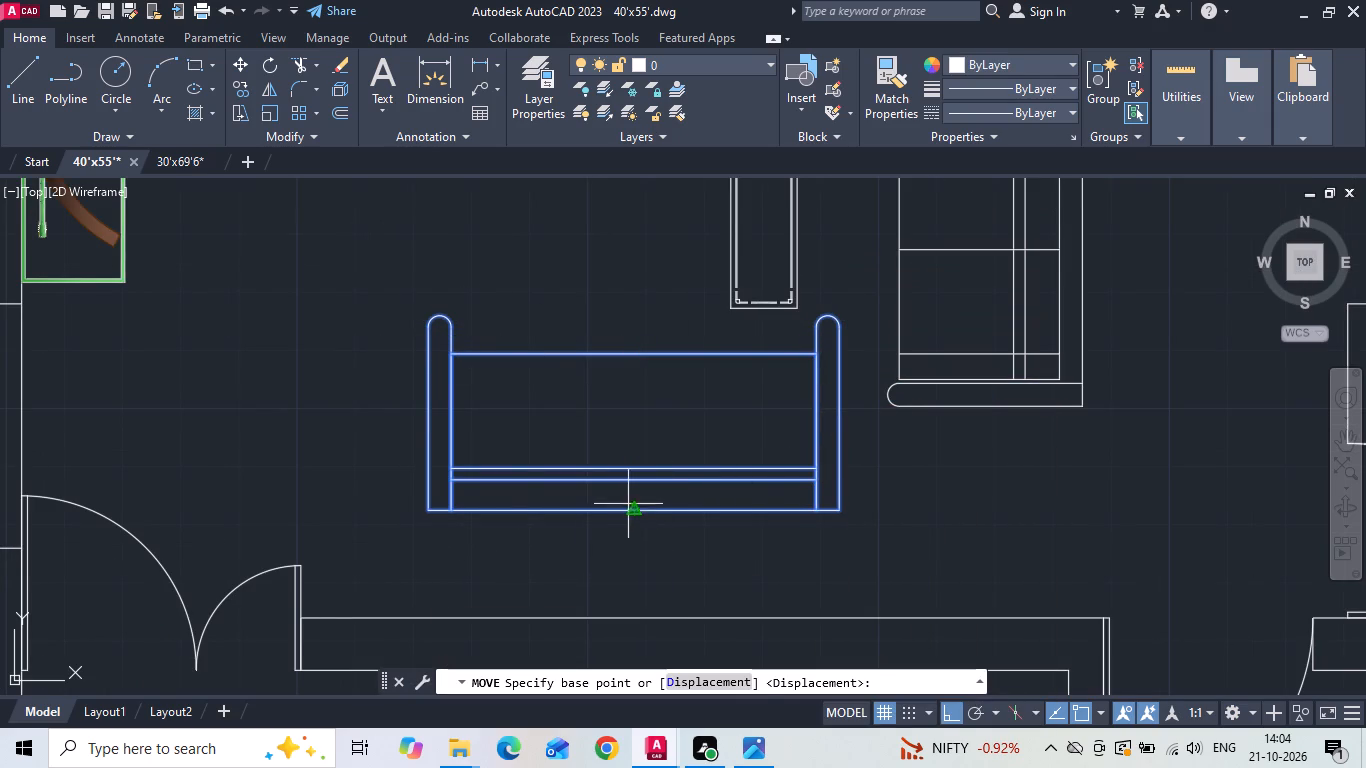
click(632, 510)
middle_drag(633, 496, 619, 439)
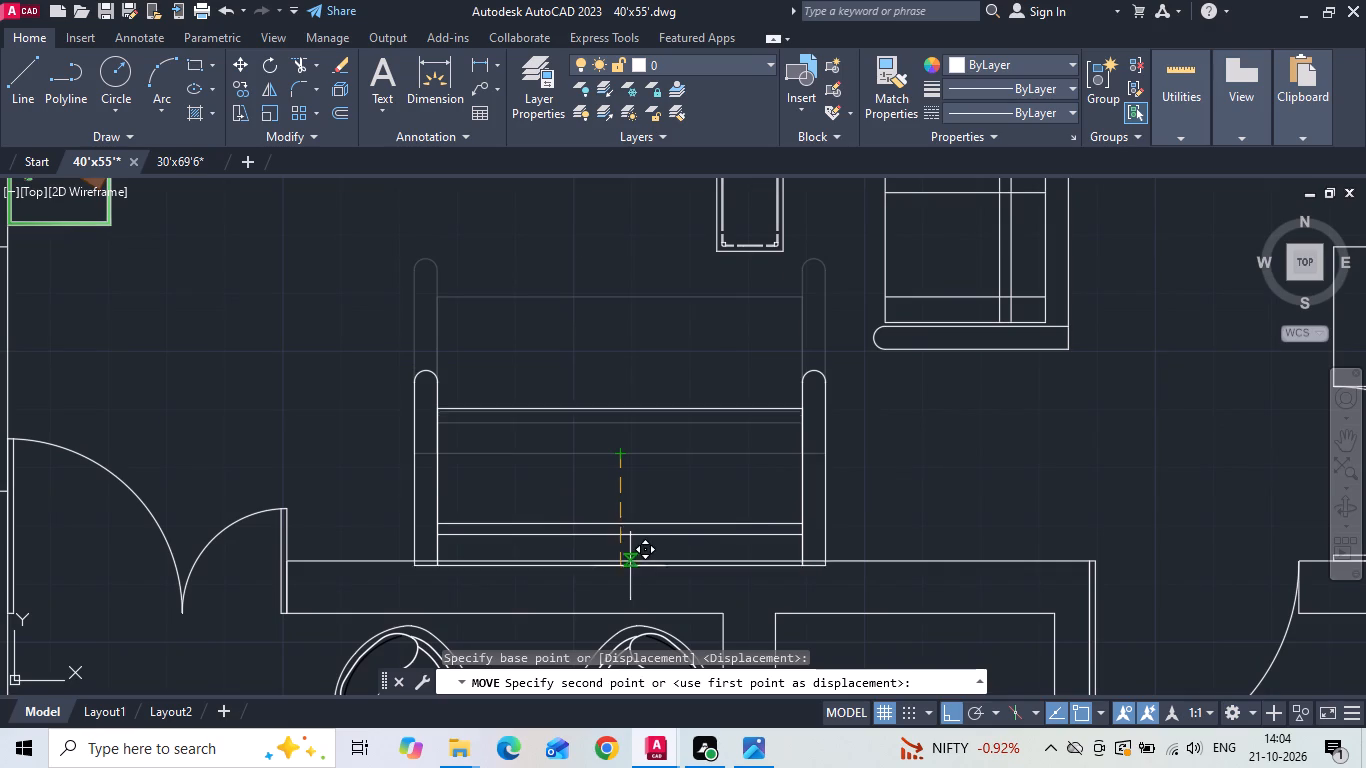
click(690, 554)
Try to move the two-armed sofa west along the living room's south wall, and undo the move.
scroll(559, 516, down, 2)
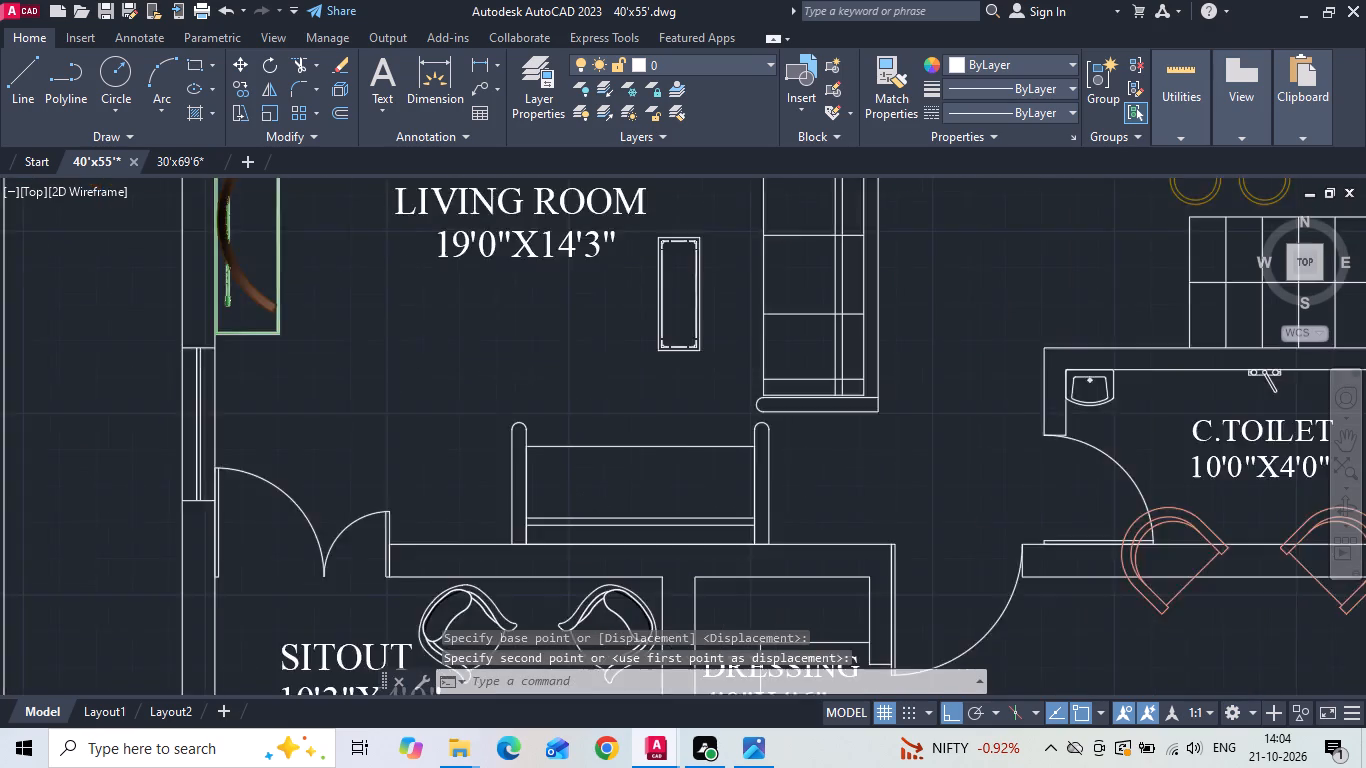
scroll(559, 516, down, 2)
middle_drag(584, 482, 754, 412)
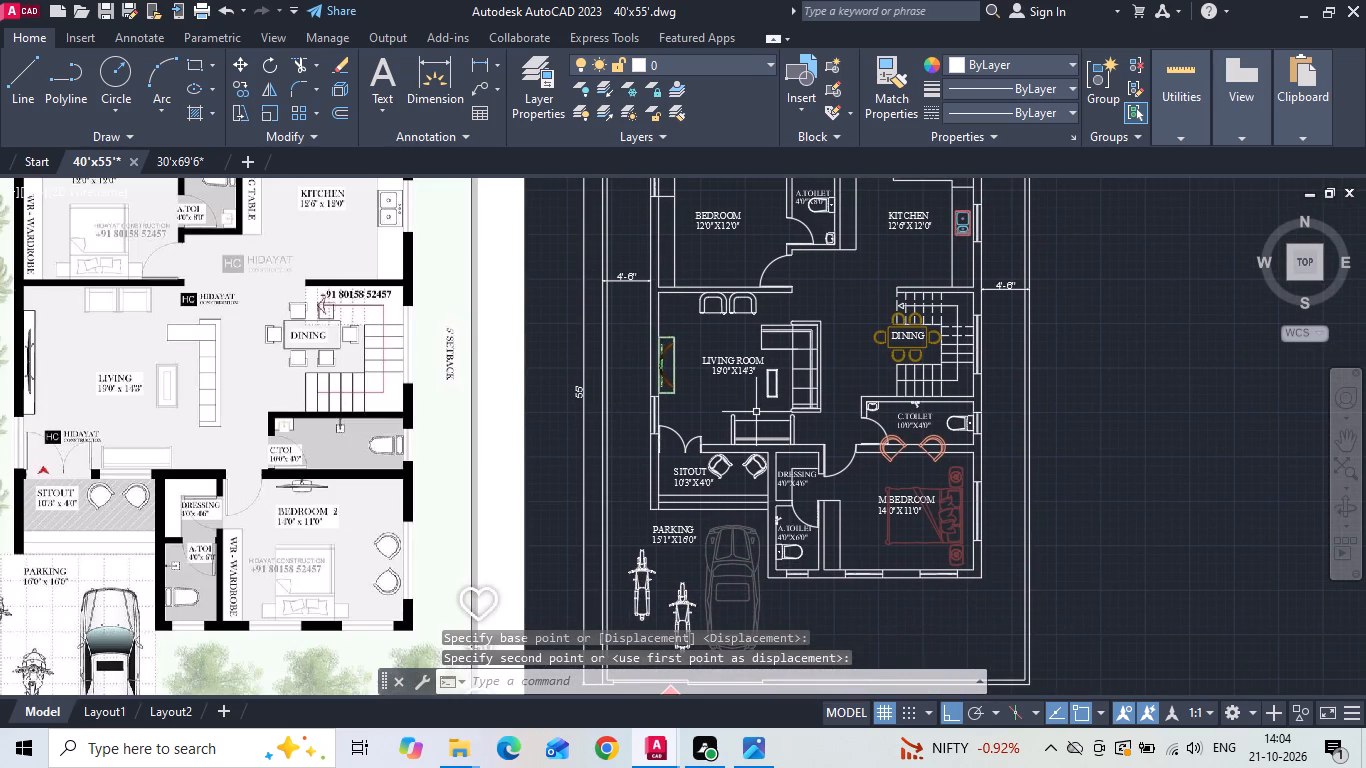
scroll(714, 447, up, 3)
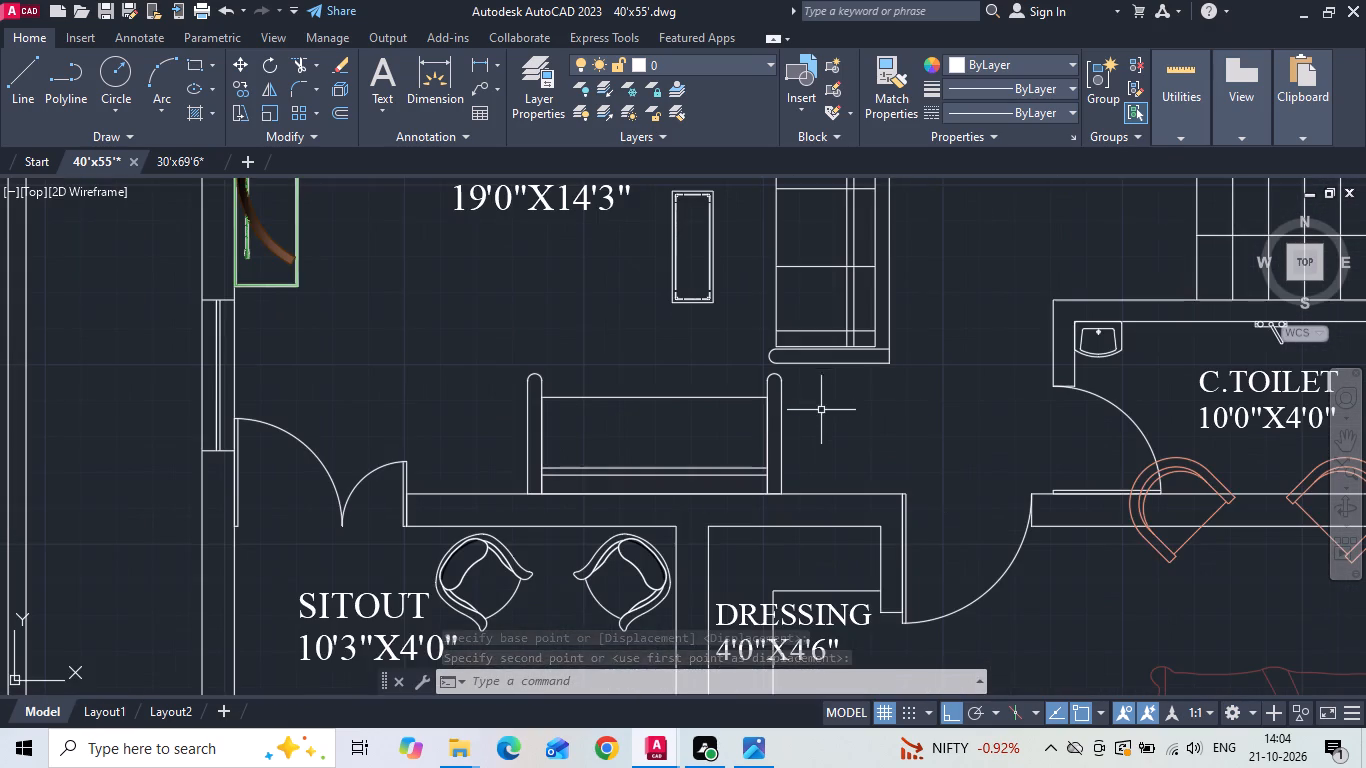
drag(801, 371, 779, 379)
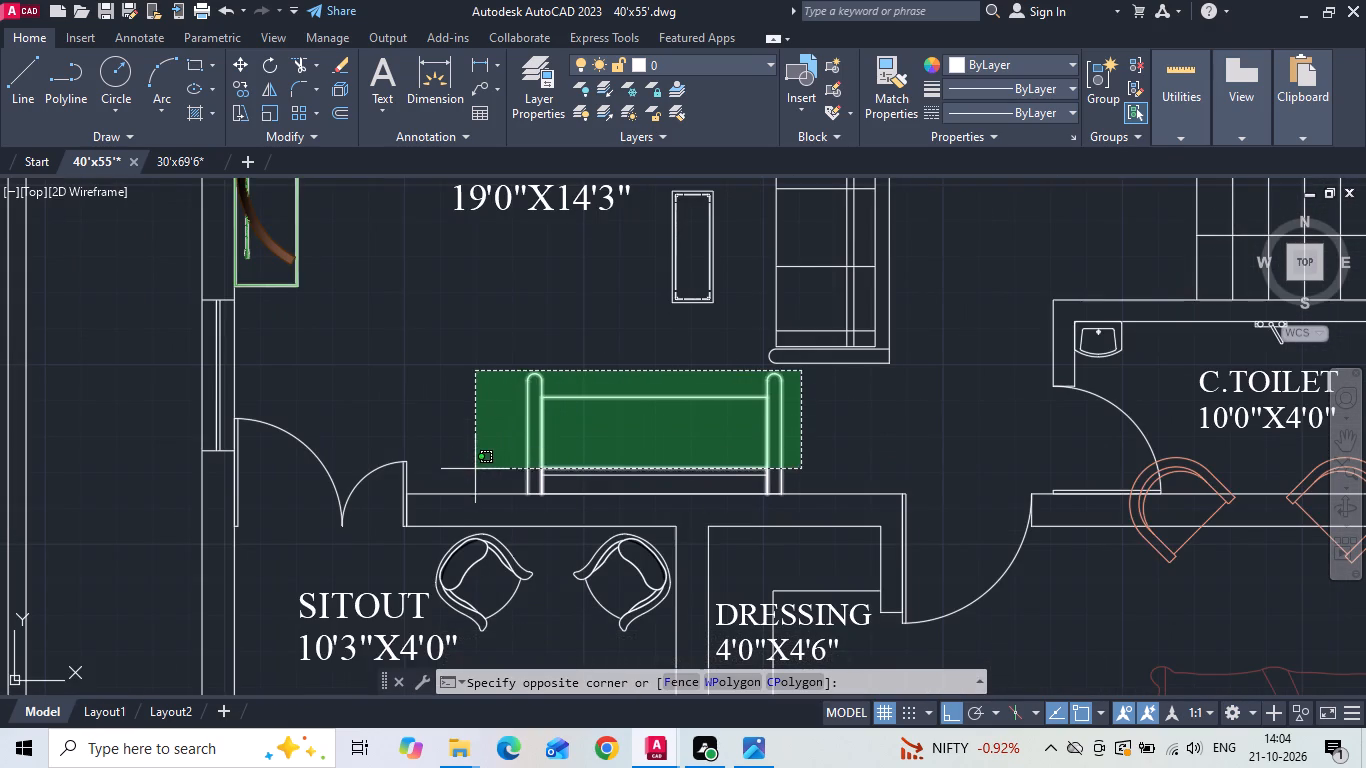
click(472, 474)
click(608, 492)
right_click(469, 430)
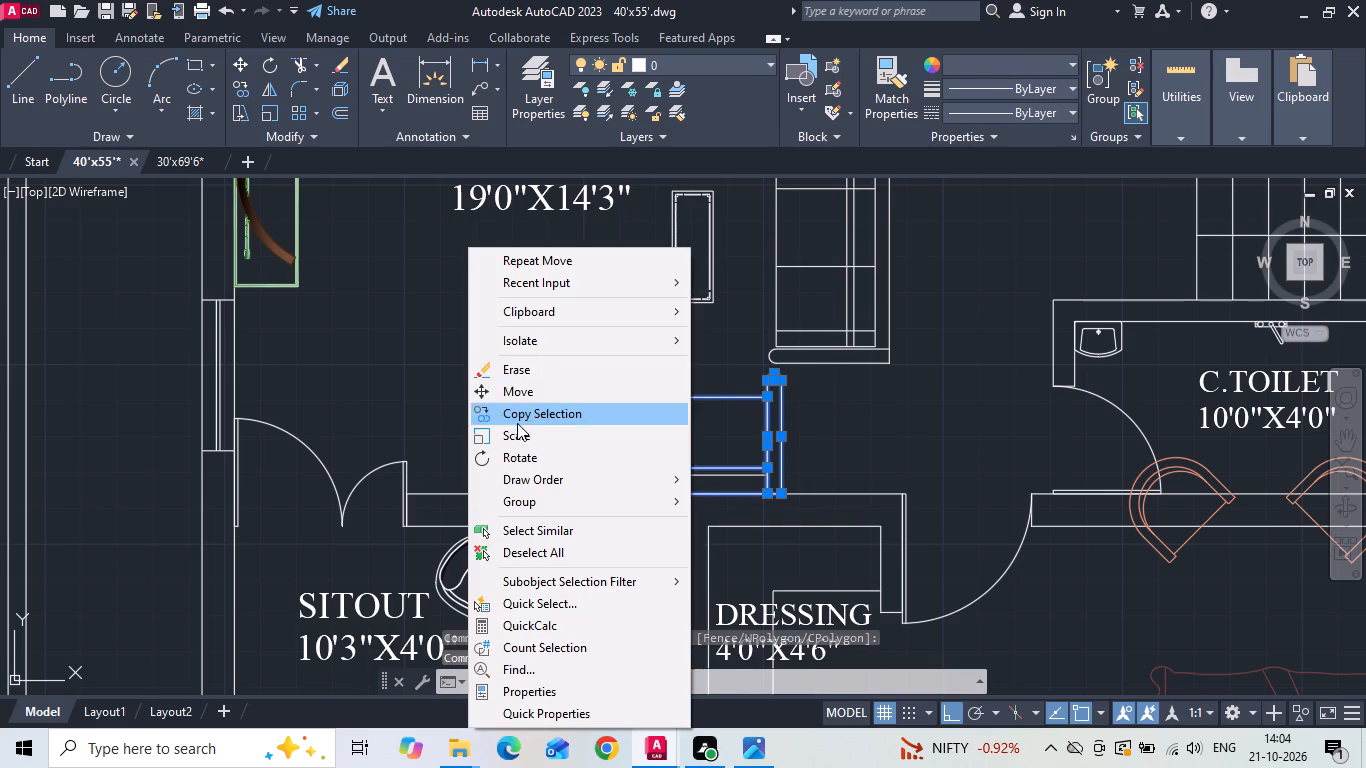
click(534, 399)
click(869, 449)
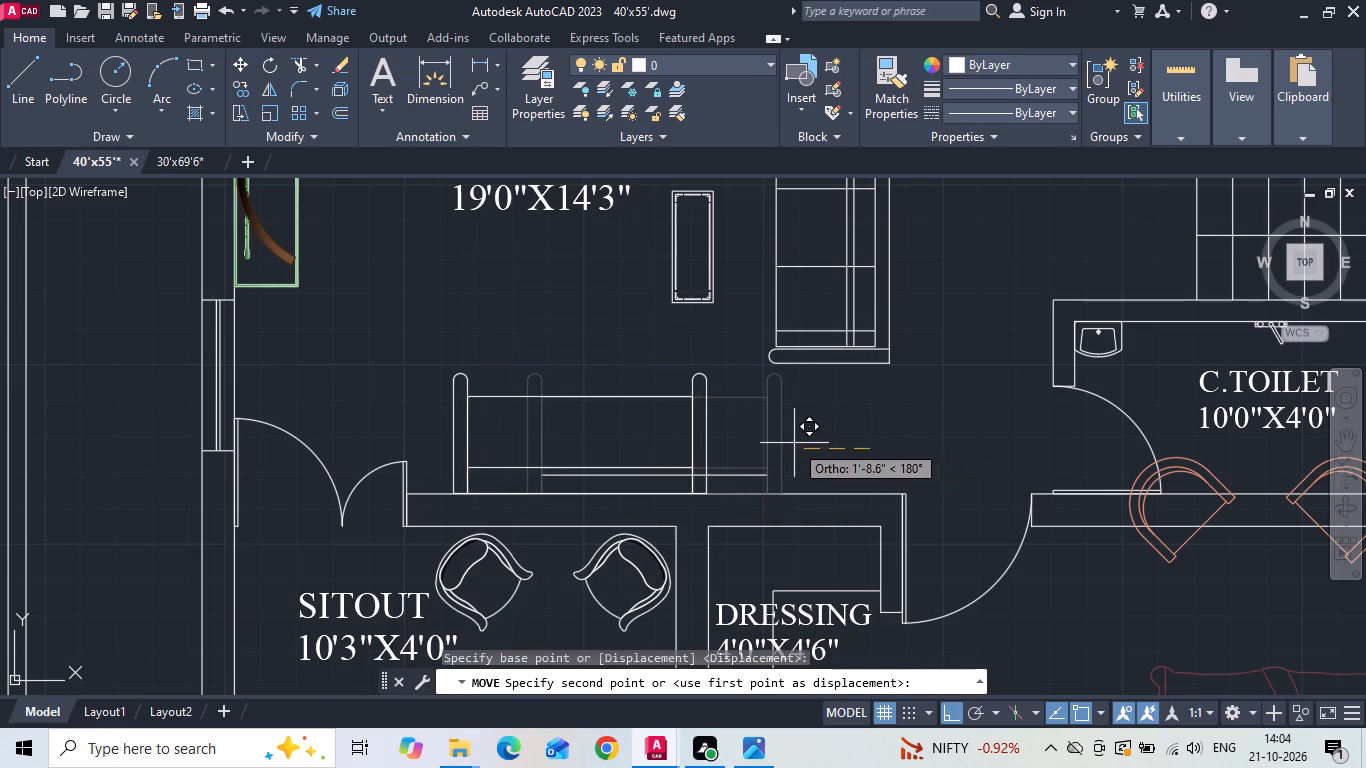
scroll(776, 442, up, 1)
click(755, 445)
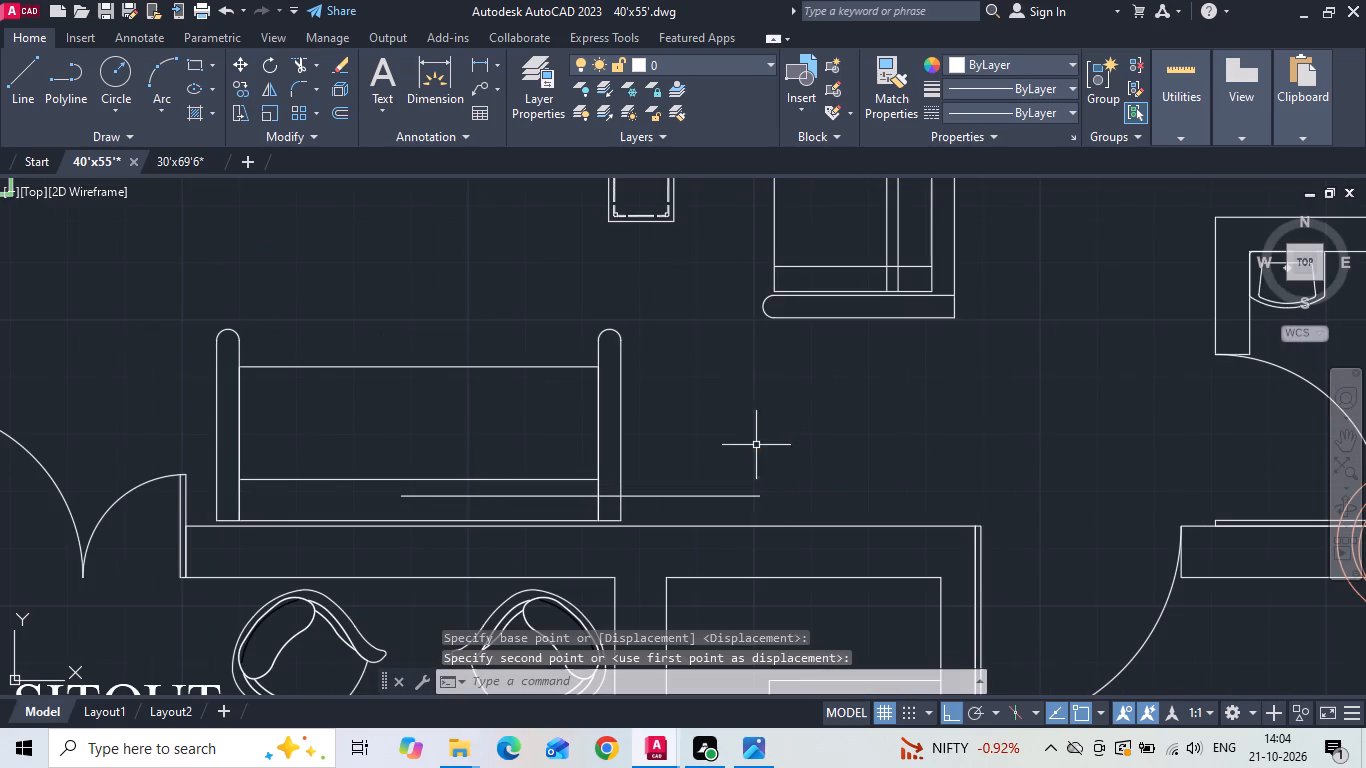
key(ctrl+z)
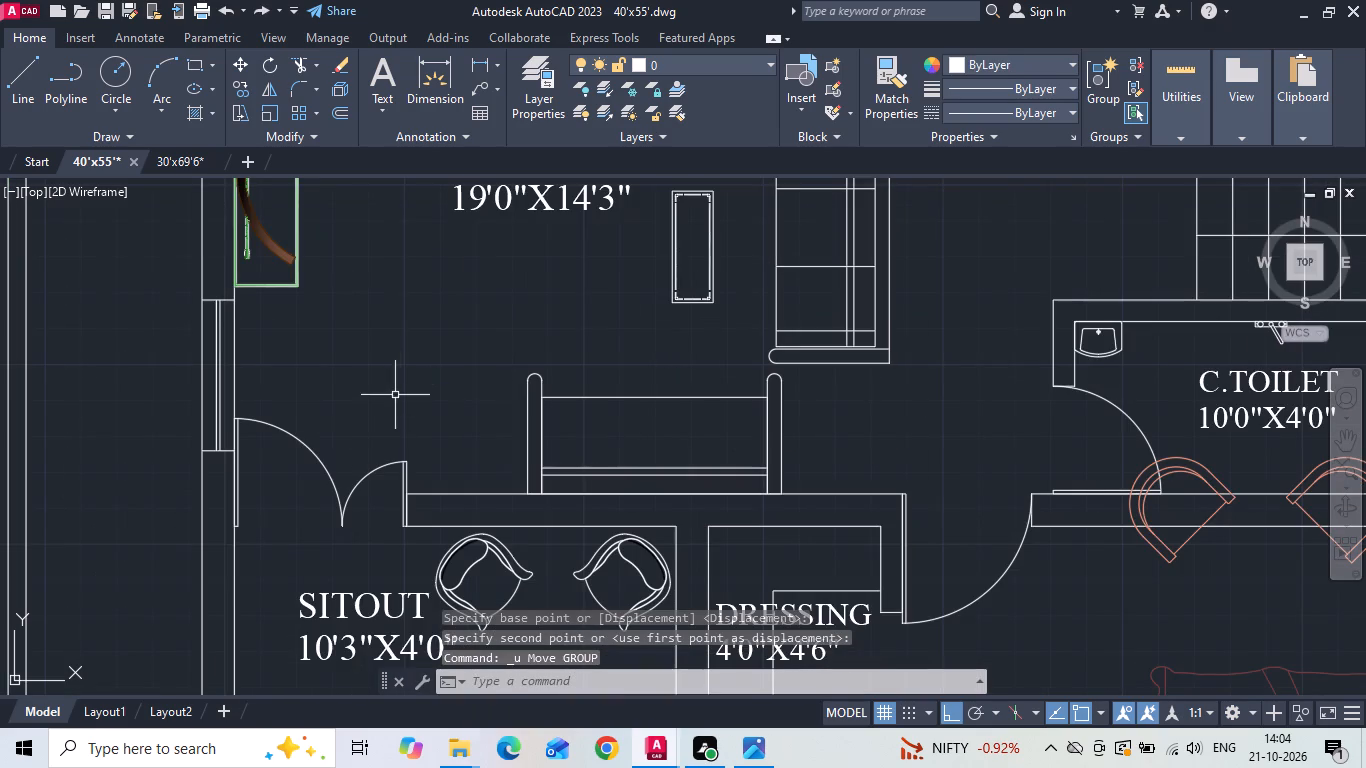
Move the whole two-armed sofa west along the south wall until its southwest corner meets the entrance door frame.
drag(476, 355, 496, 400)
click(818, 504)
right_click(640, 364)
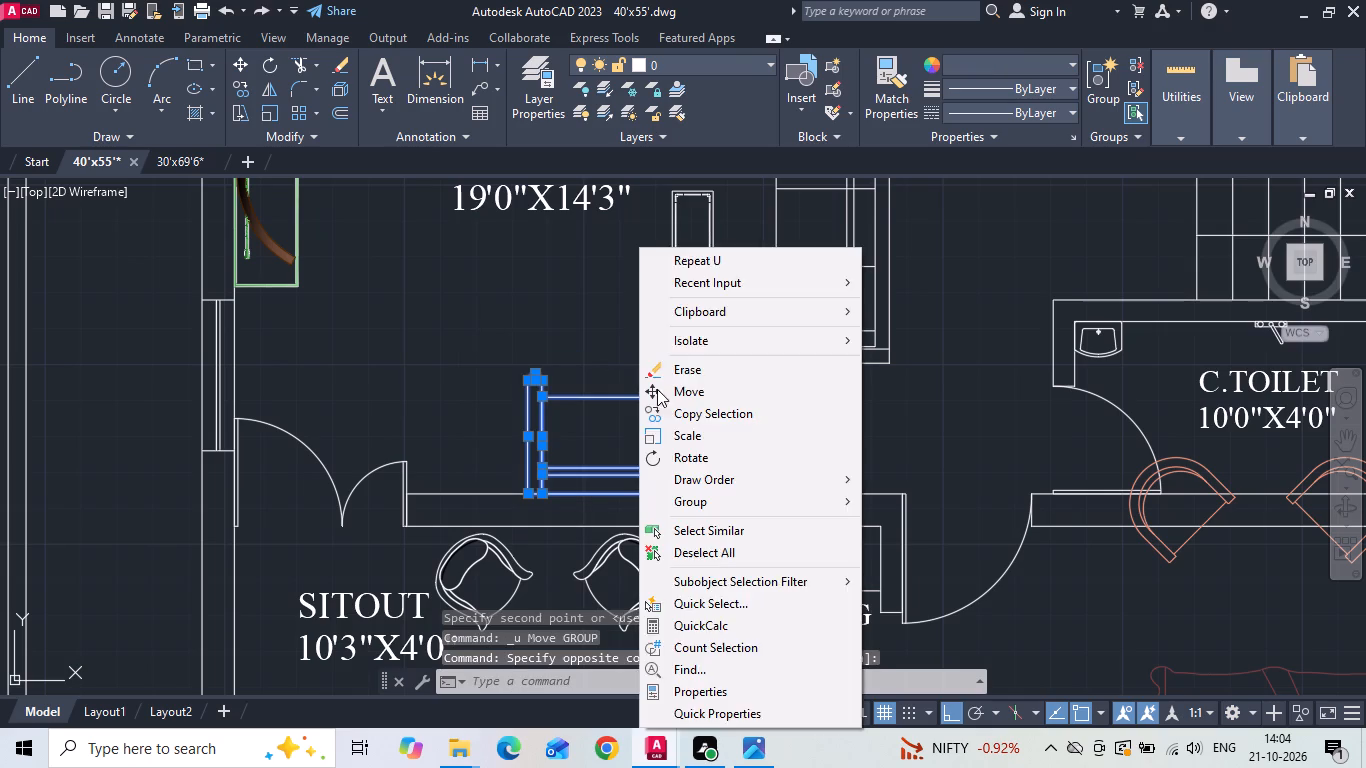
click(662, 392)
scroll(531, 469, up, 2)
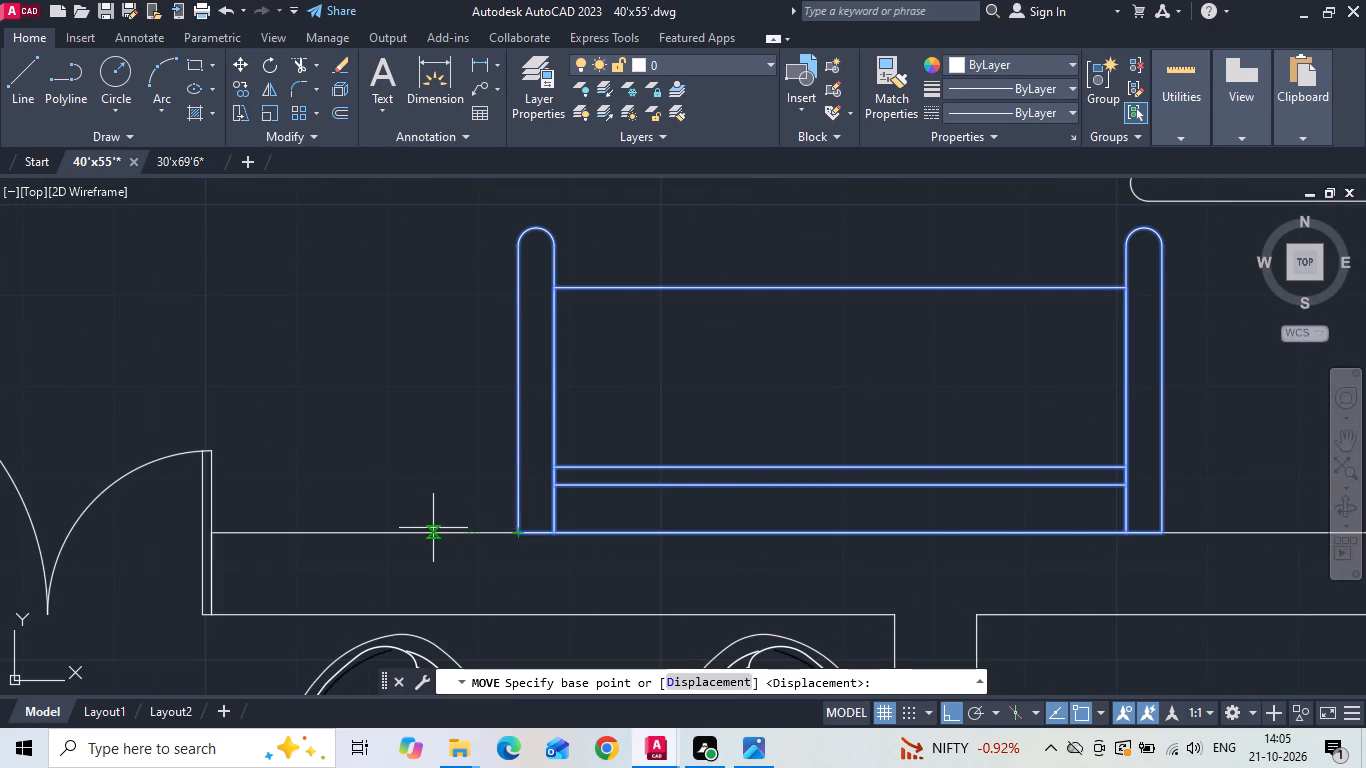
click(522, 531)
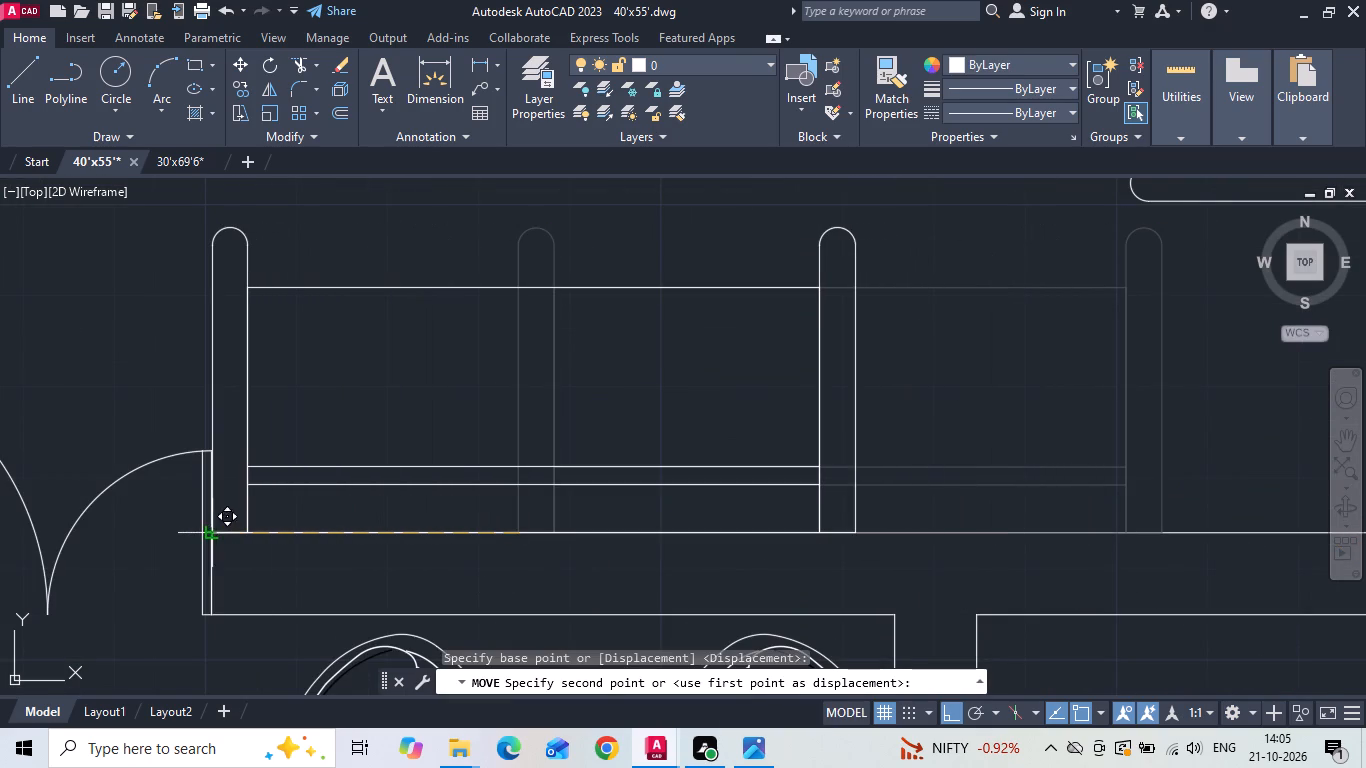
click(205, 533)
Move the whole two-armed sofa 6 inches east along the south wall, away from the entrance door frame.
drag(171, 216, 225, 293)
click(905, 557)
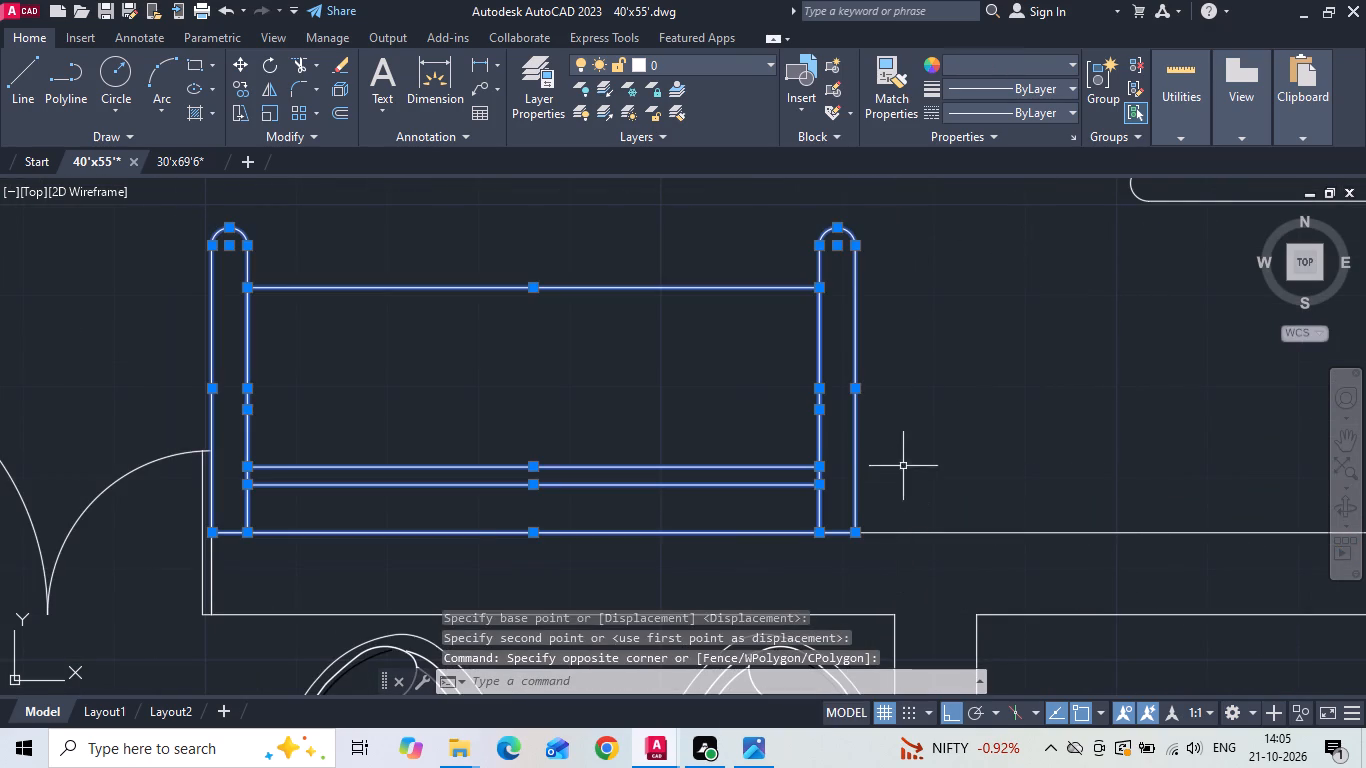
right_click(904, 464)
click(961, 397)
drag(971, 398, 1030, 396)
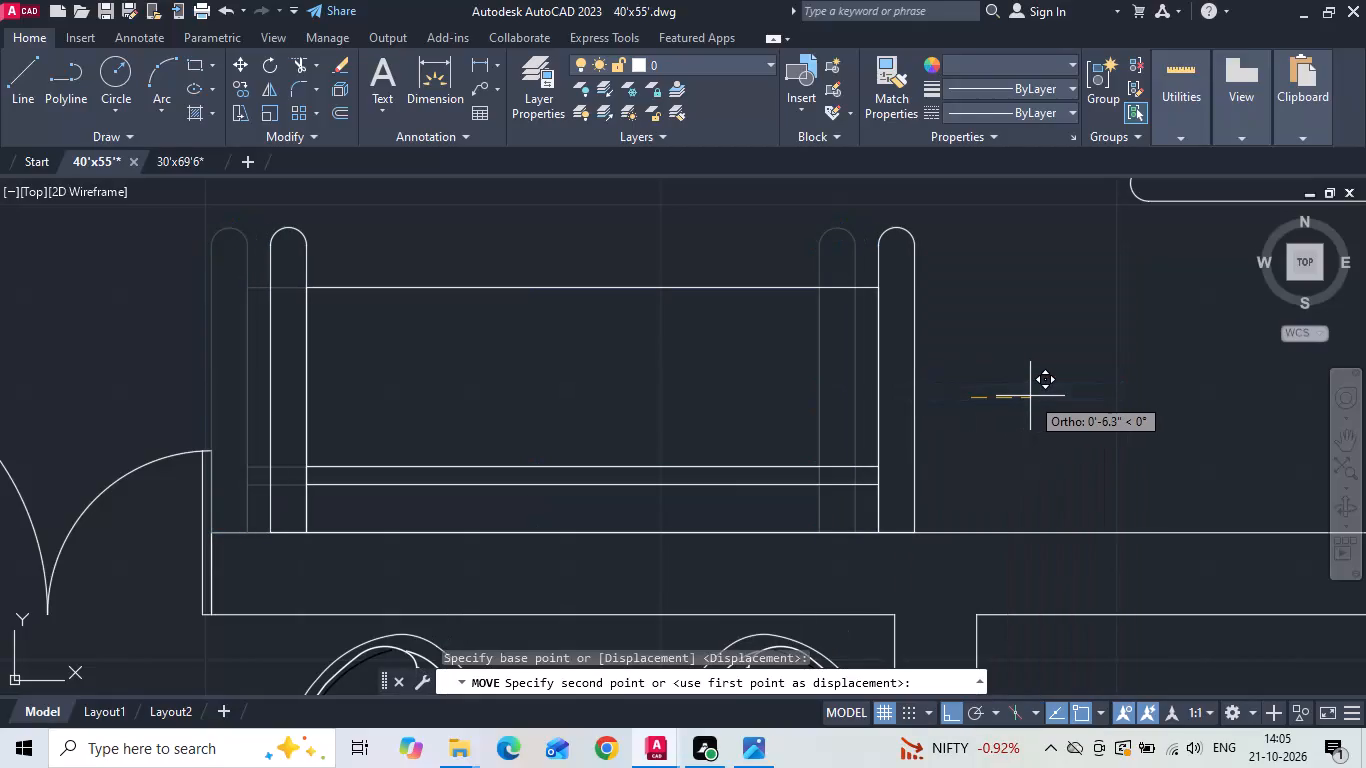
text(6)
key(space)
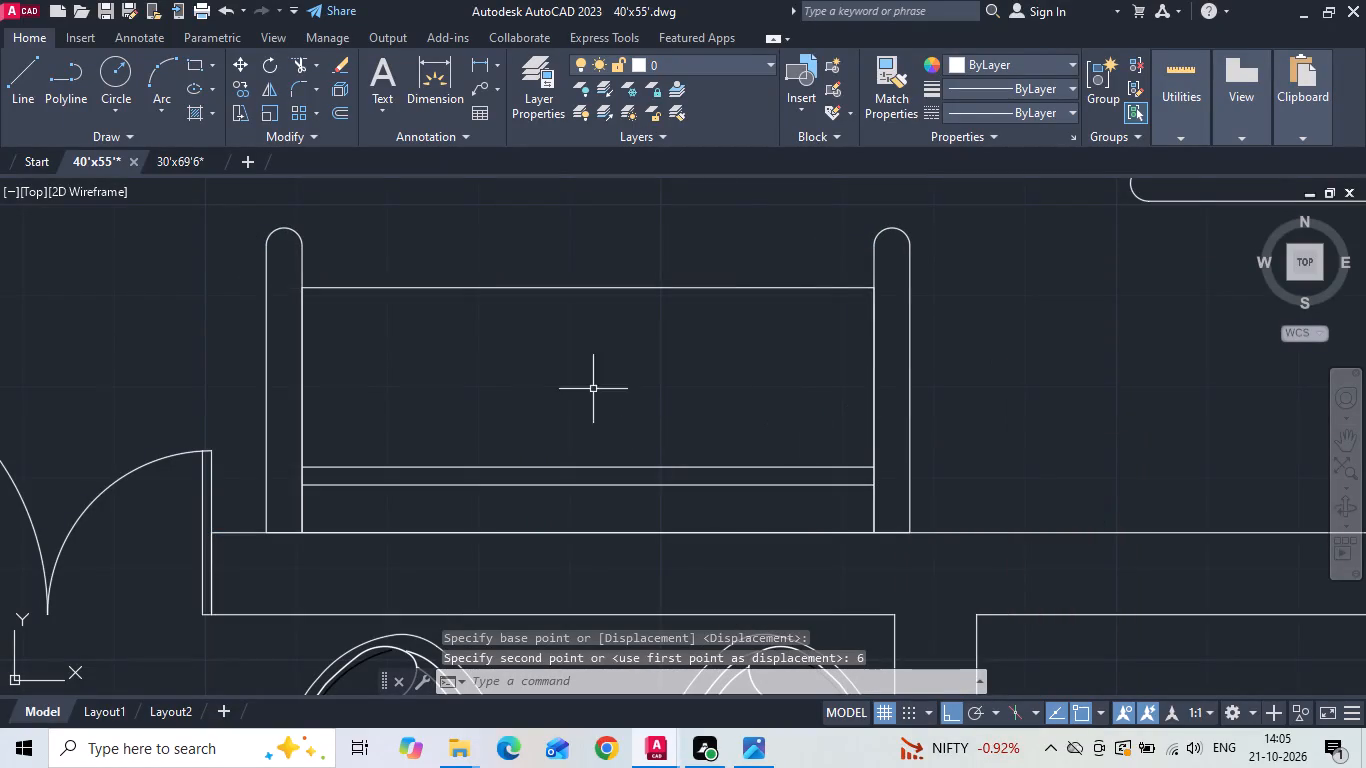
Move the rounded end arcs of both sofa armrests 3 inches south.
click(276, 227)
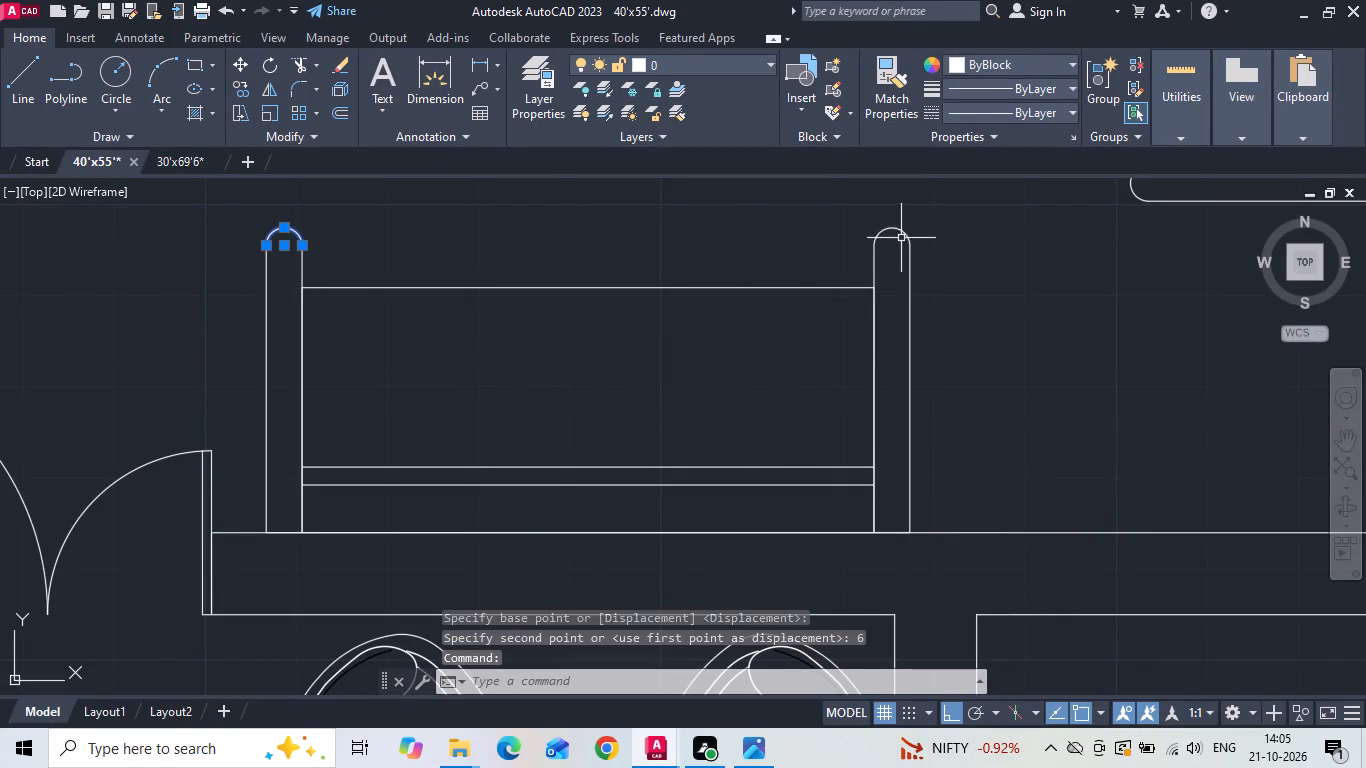
click(894, 226)
right_click(667, 266)
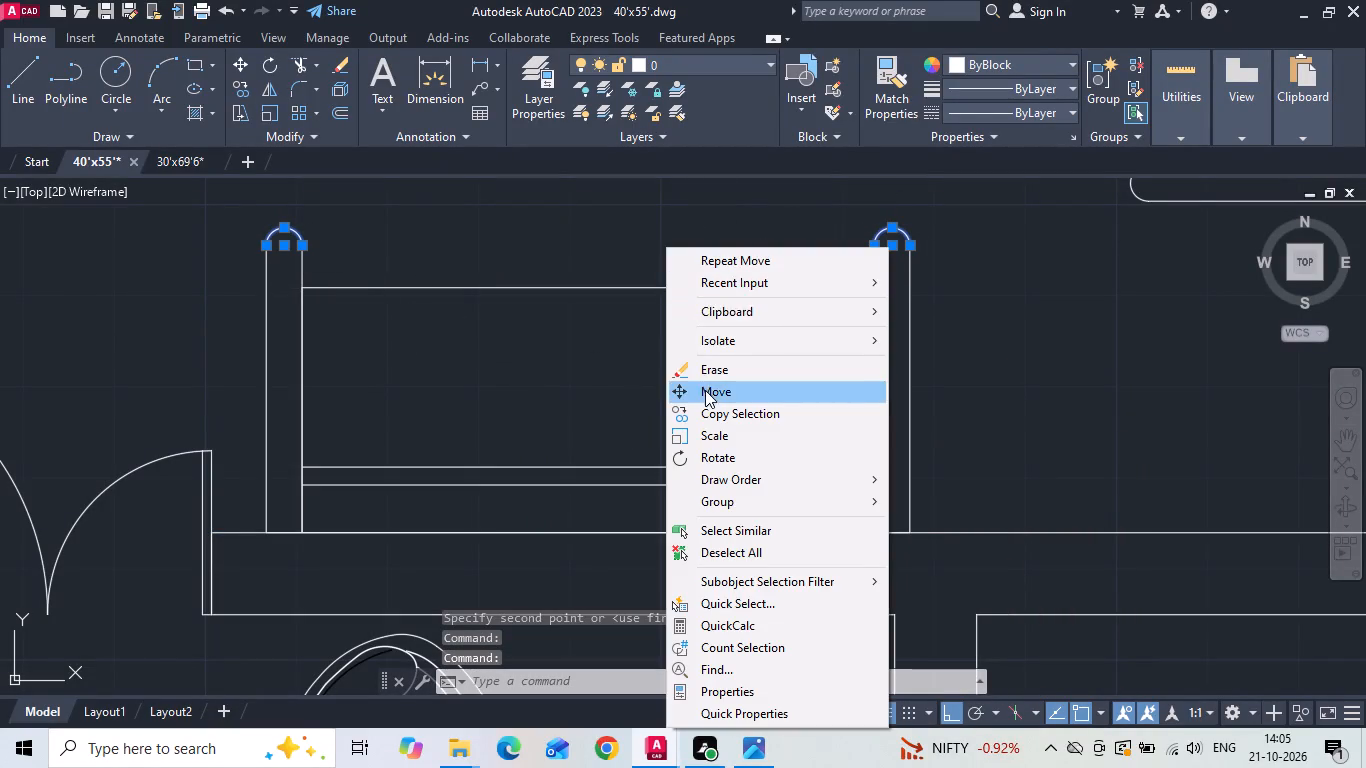
click(705, 391)
drag(683, 416, 683, 431)
text(3)
key(space)
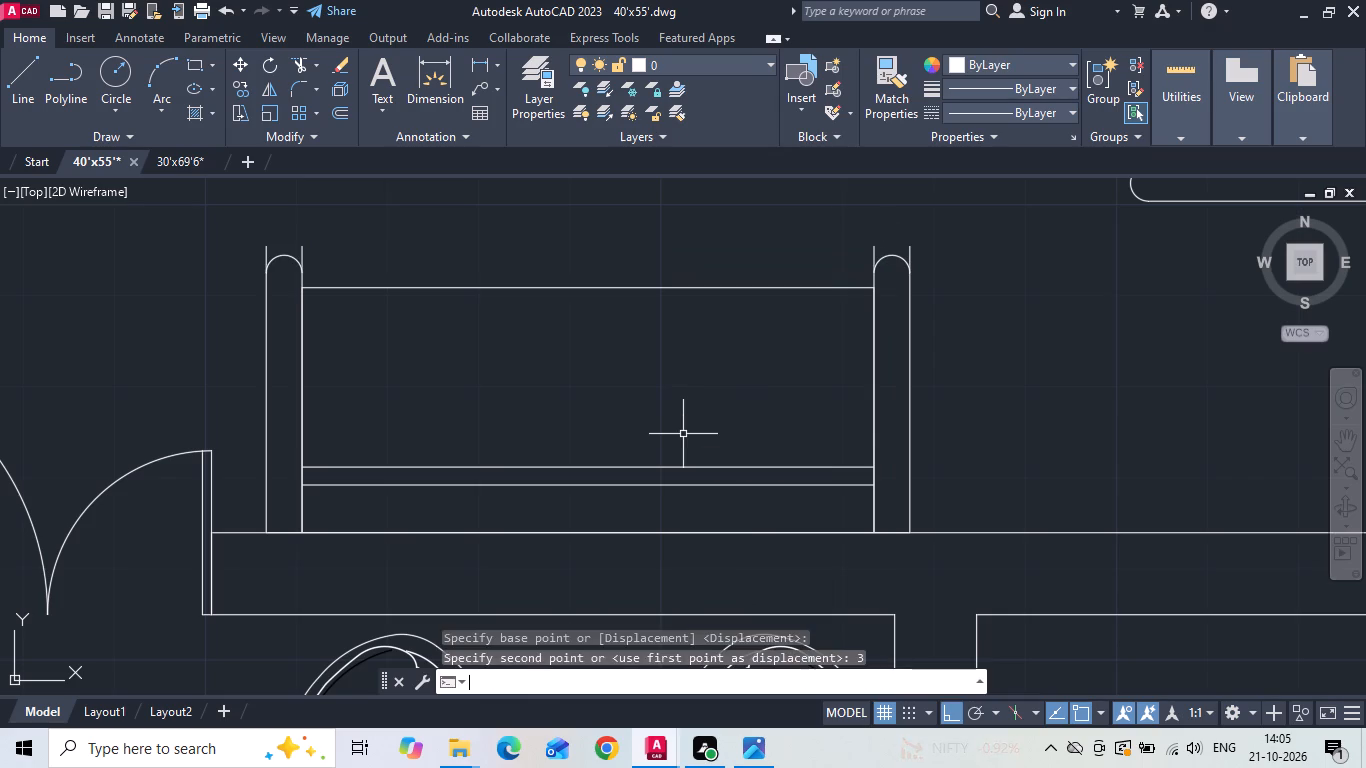
Trim the armrest side lines that project north beyond the rounded ends on both sofa arms.
key(t)
key(r)
key(space)
click(253, 250)
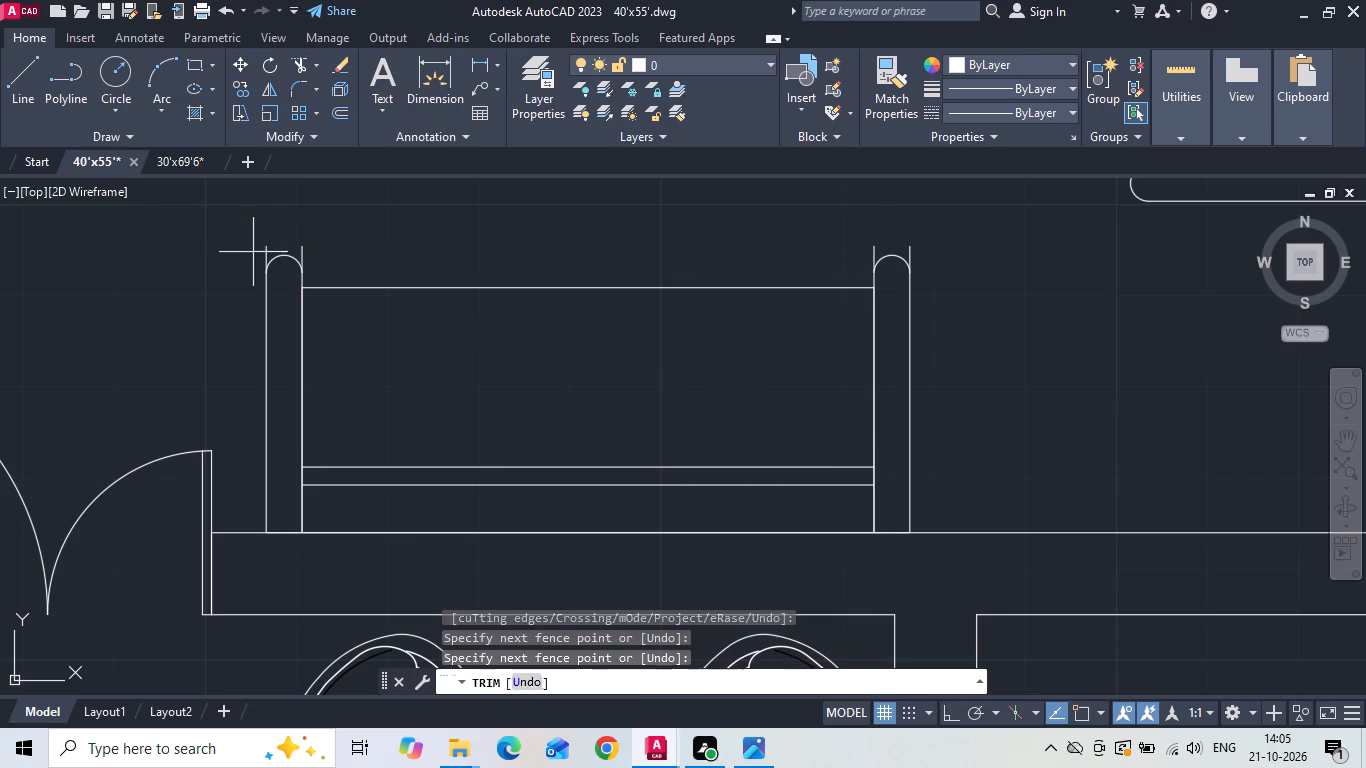
click(971, 249)
scroll(605, 386, down, 2)
key(Escape)
Save the drawing.
scroll(770, 387, down, 2)
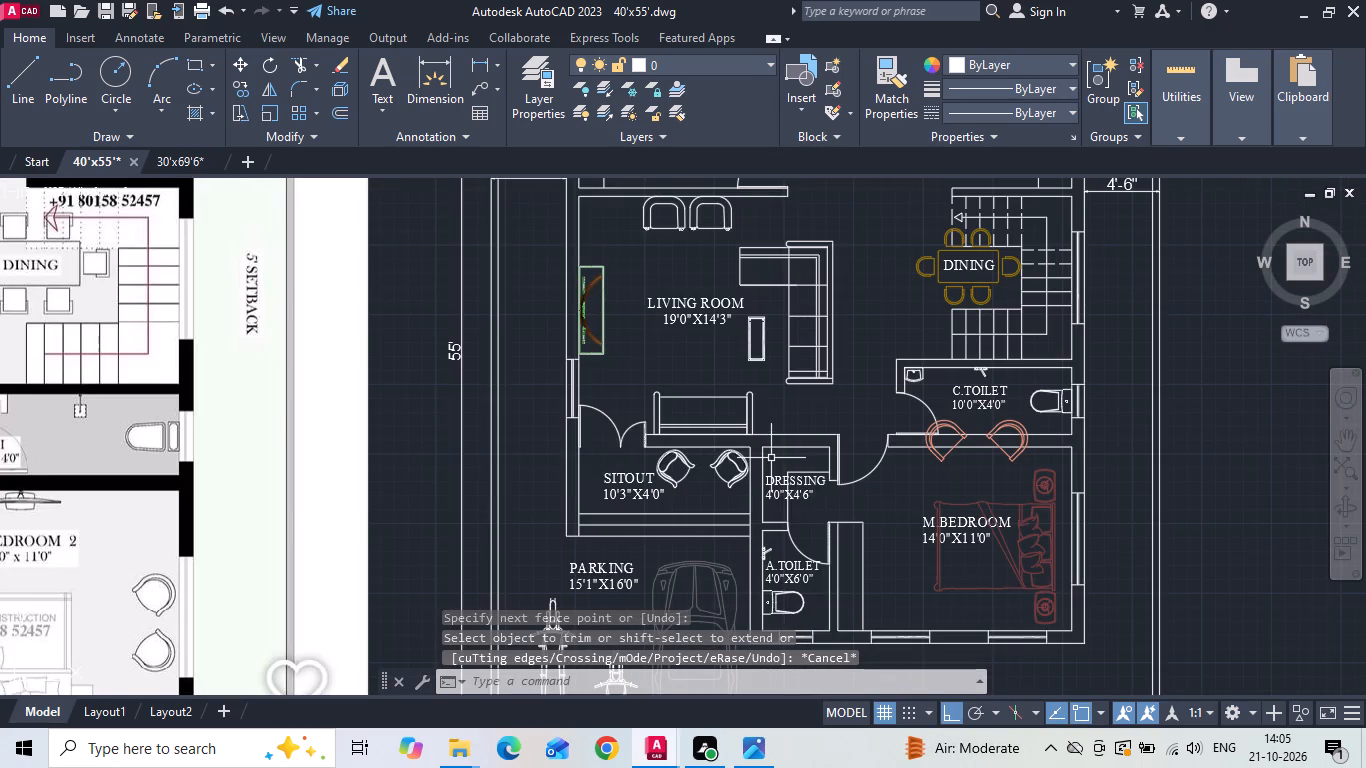
scroll(771, 458, down, 1)
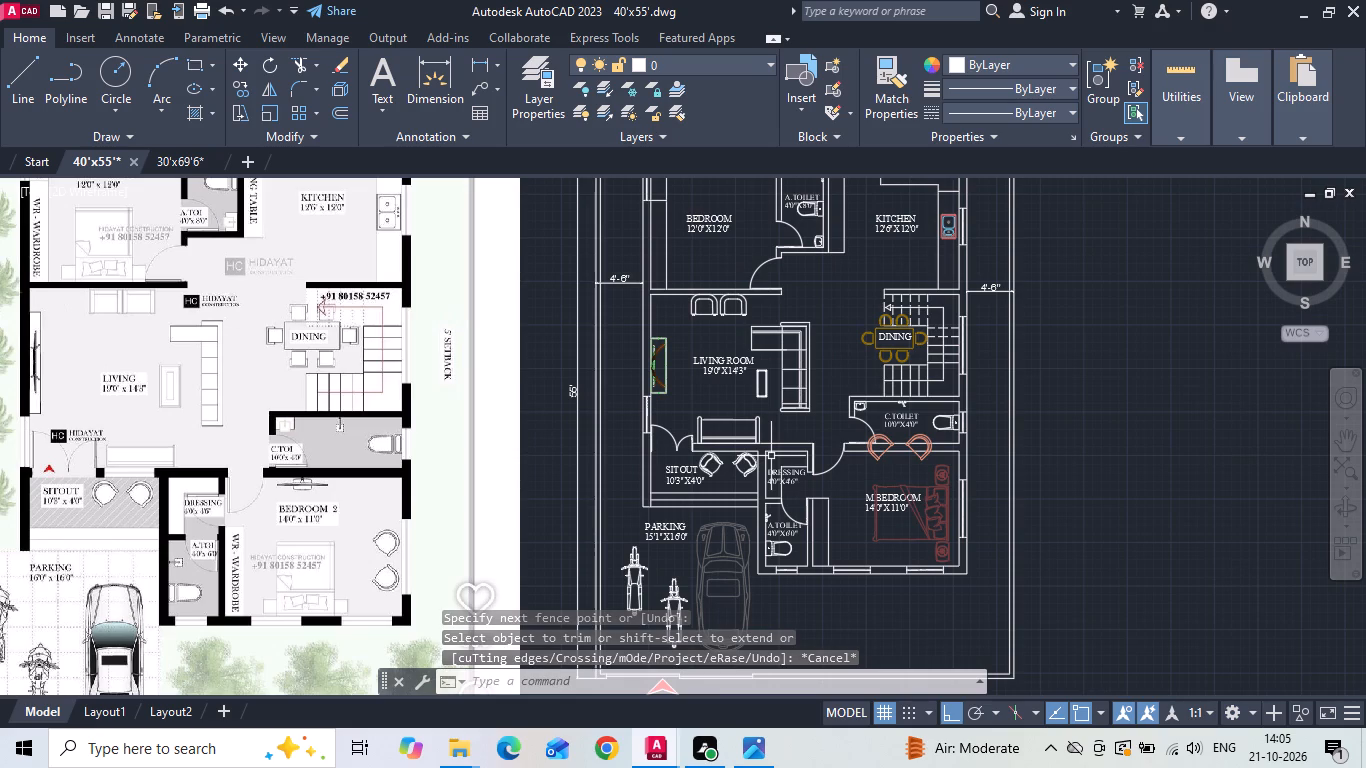
scroll(791, 358, up, 2)
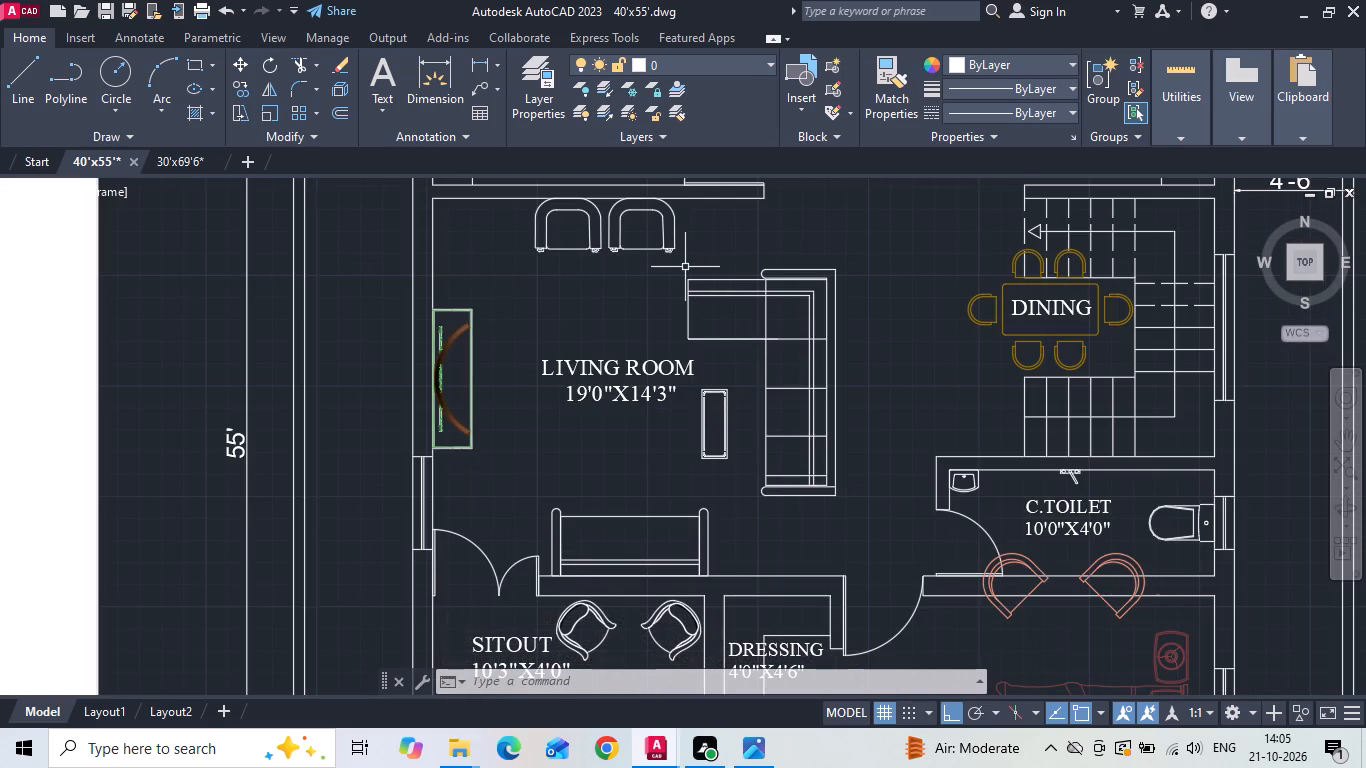
key(ctrl+s)
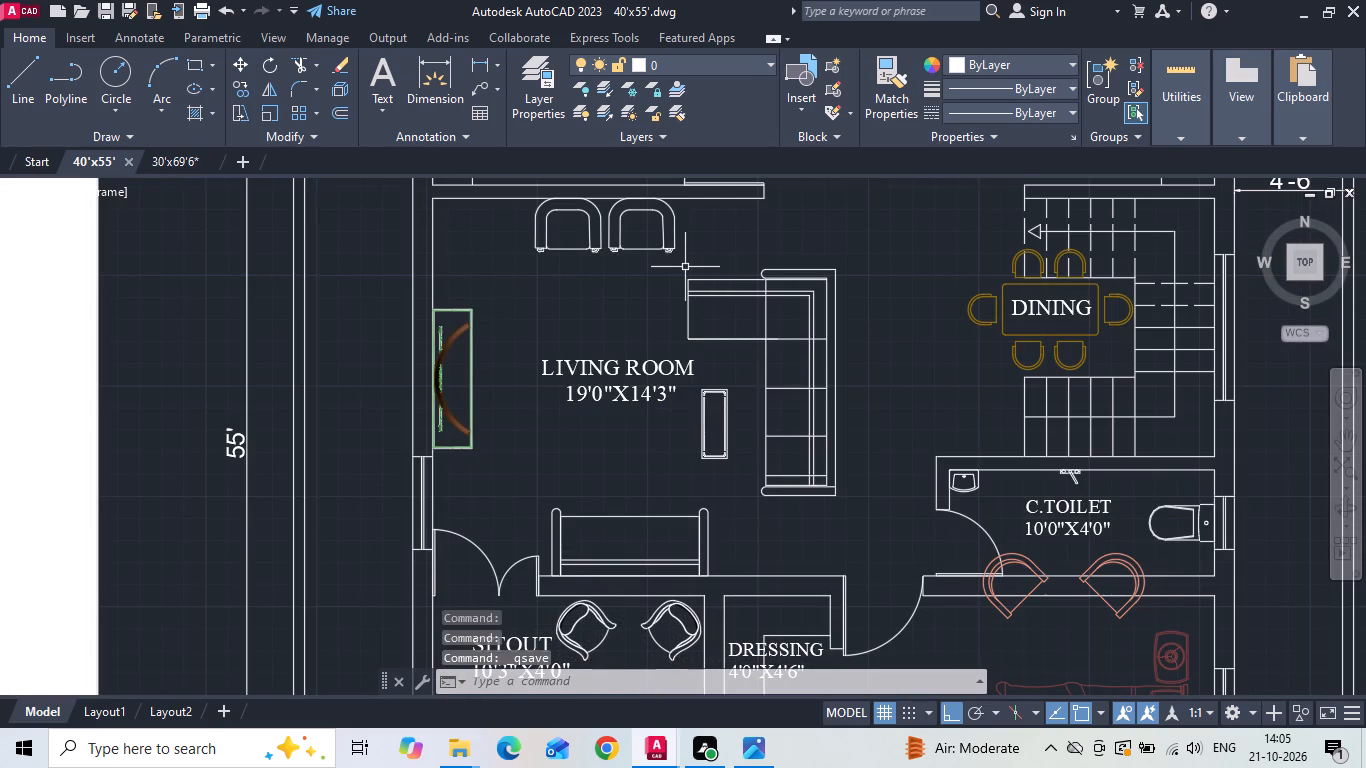
Rotate the master bedroom's bed with its side tables by 270 degrees so the headboard faces south.
scroll(684, 268, down, 2)
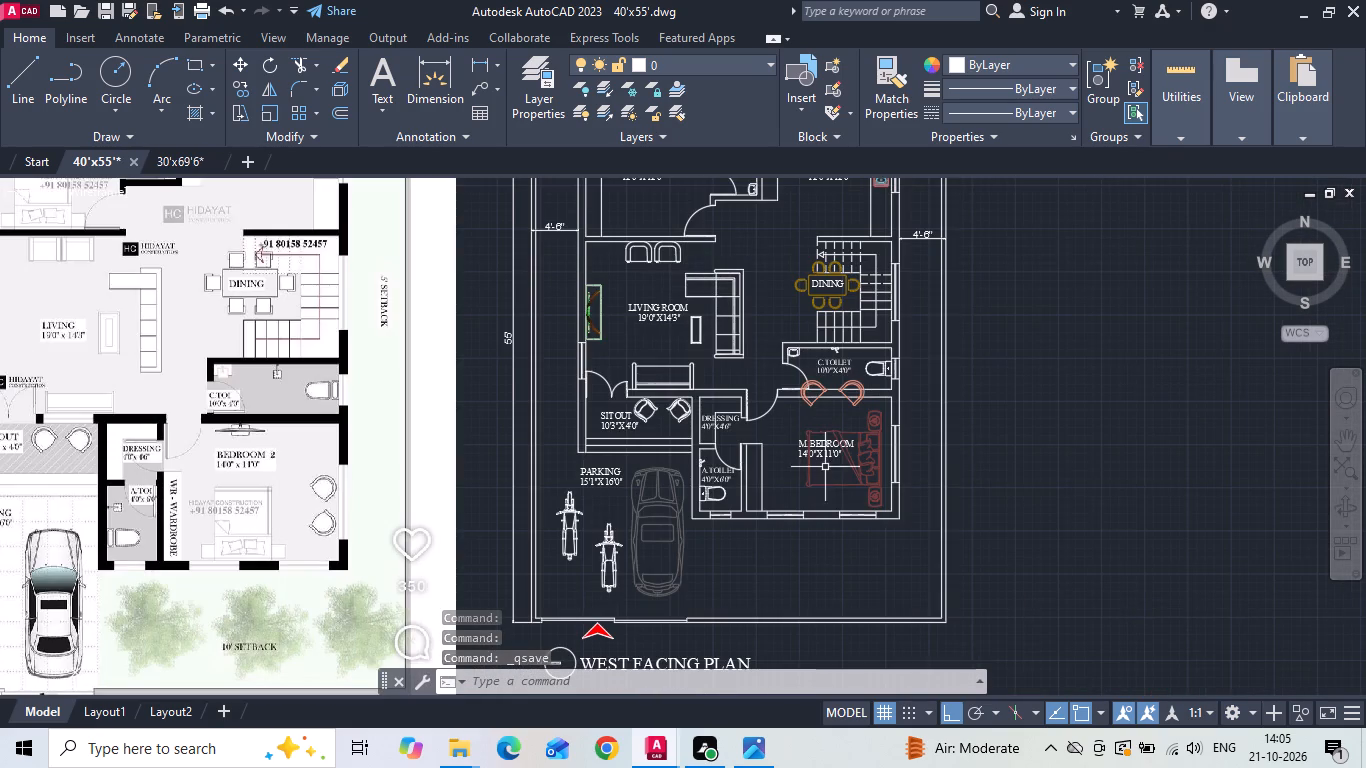
scroll(825, 467, up, 1)
scroll(895, 458, down, 1)
scroll(885, 498, up, 1)
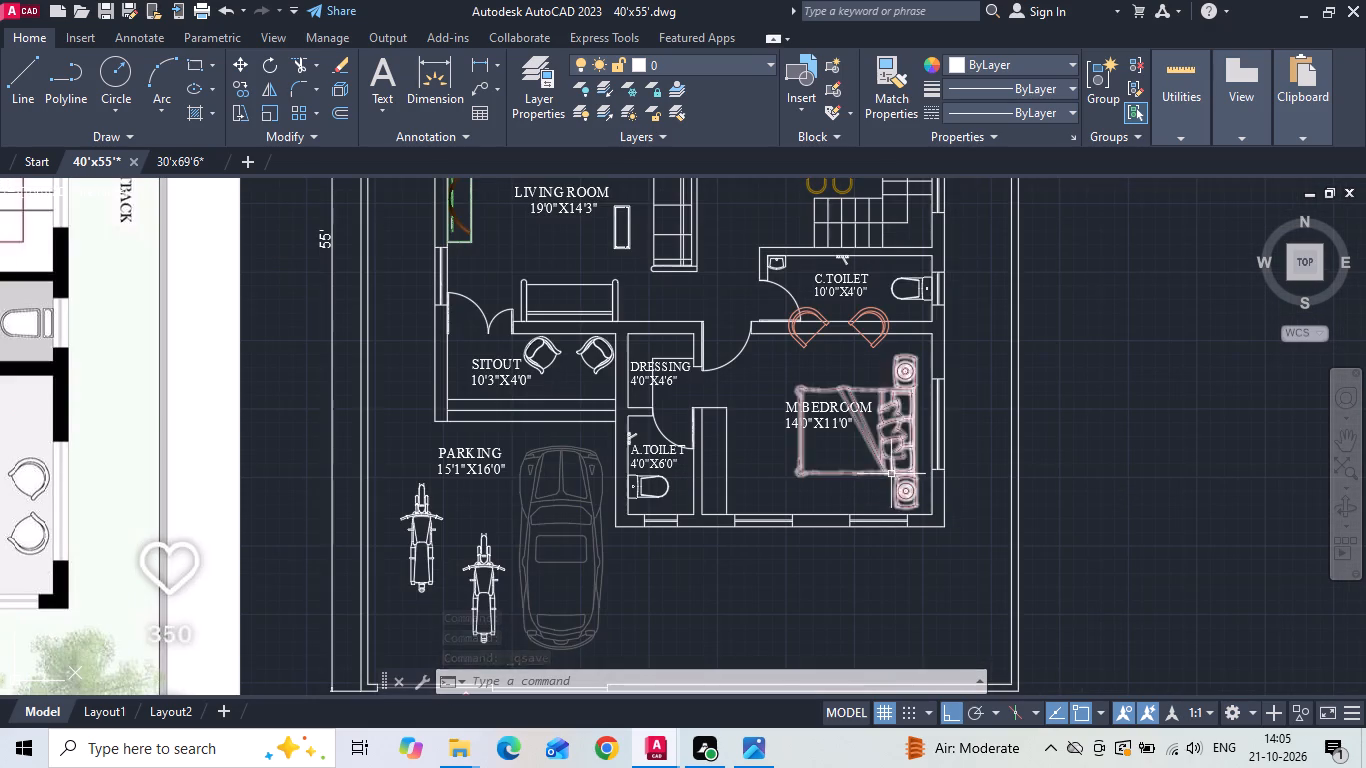
click(892, 472)
right_click(892, 471)
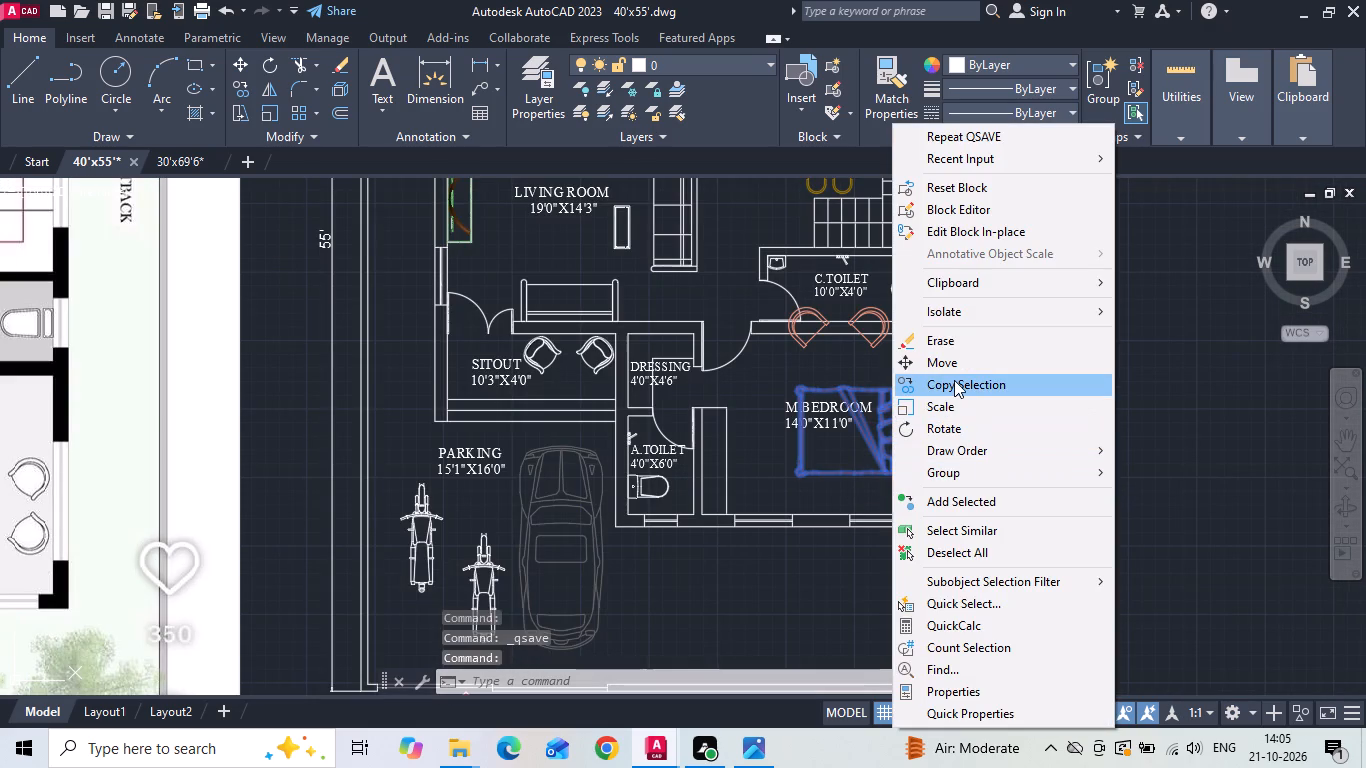
click(955, 424)
drag(922, 445, 910, 467)
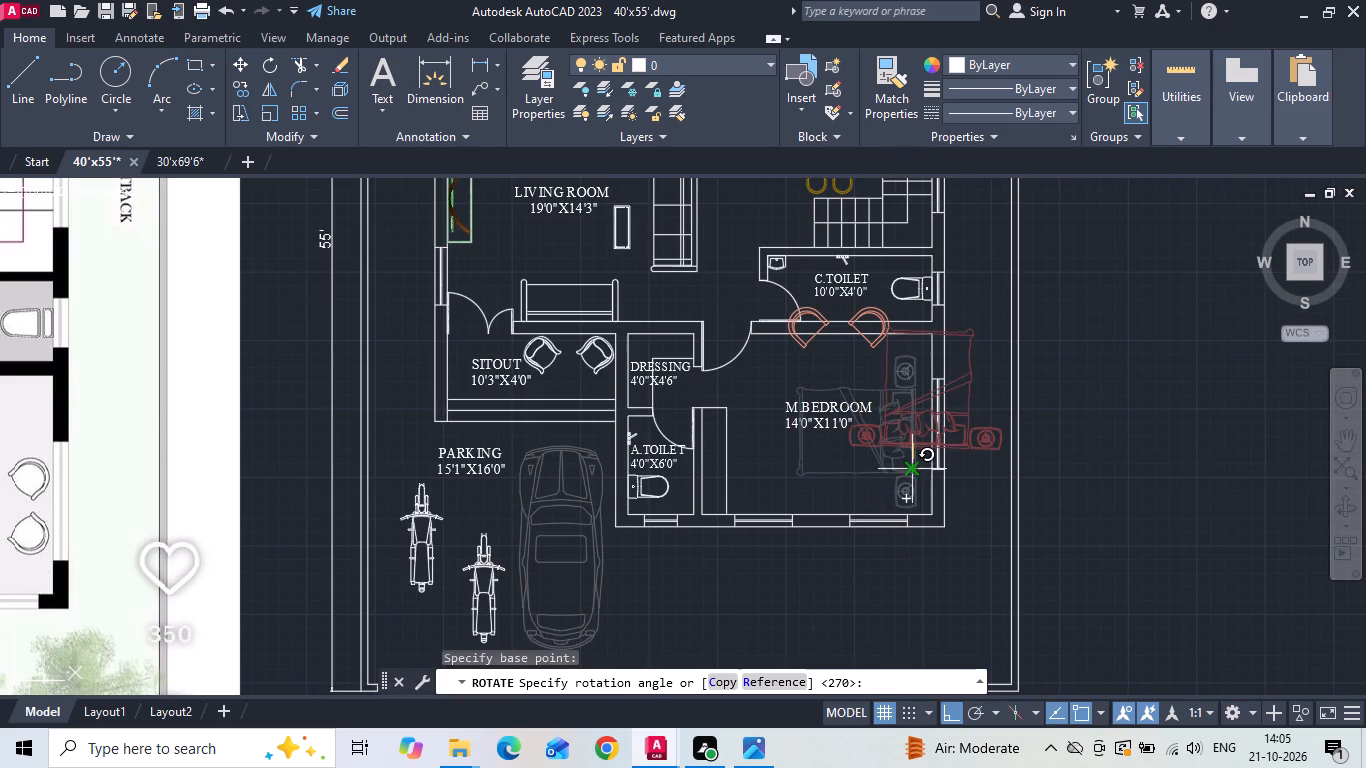
click(911, 605)
Move the rotated bed into the master bedroom with its headboard and side tables against the south wall.
click(910, 434)
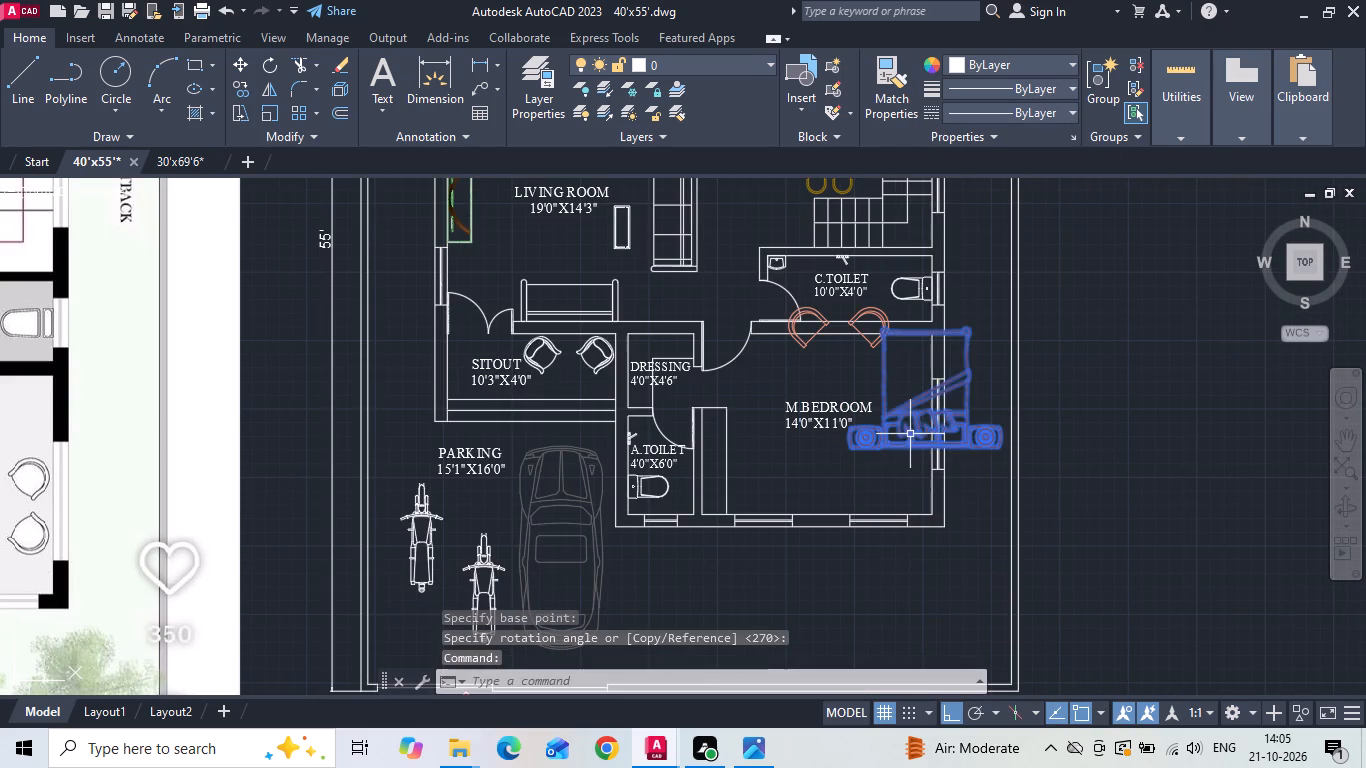
right_click(908, 432)
click(955, 357)
scroll(955, 416, down, 1)
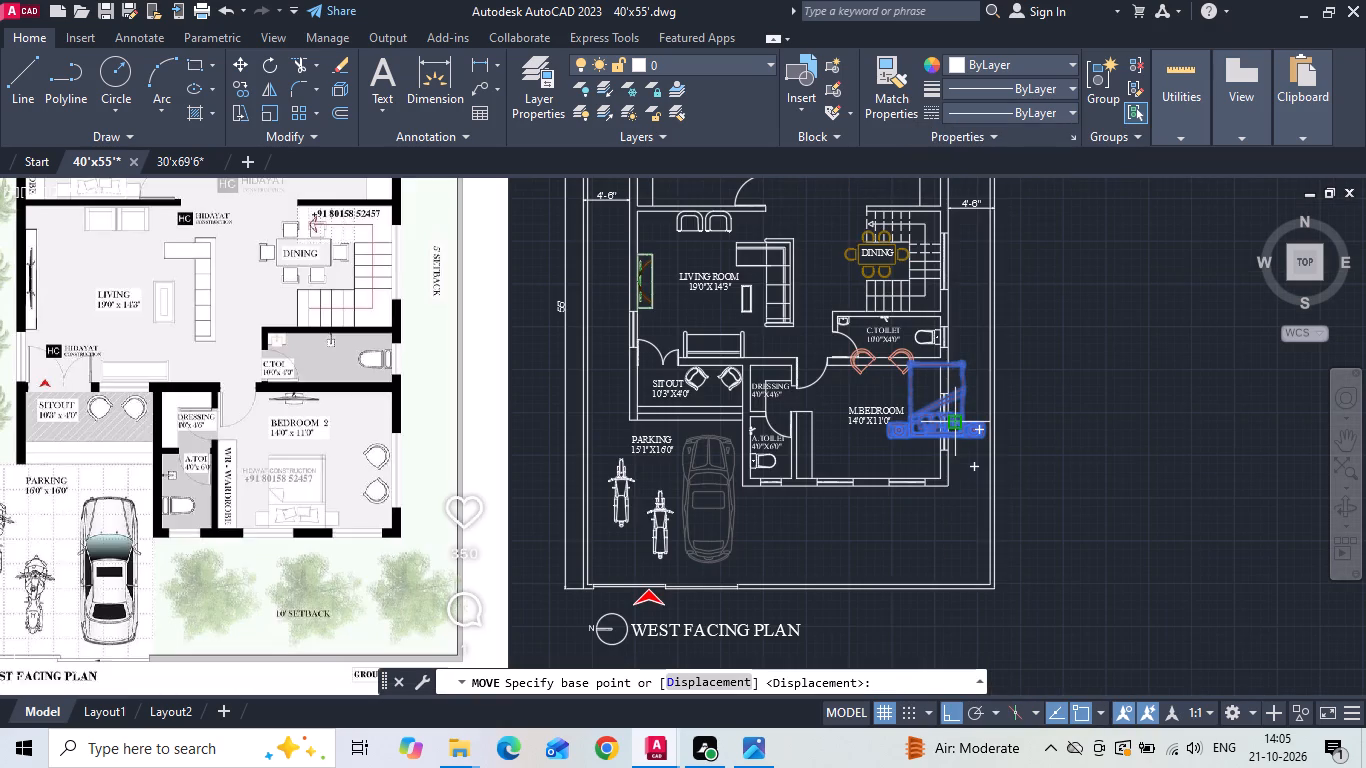
scroll(896, 497, up, 2)
scroll(873, 367, up, 1)
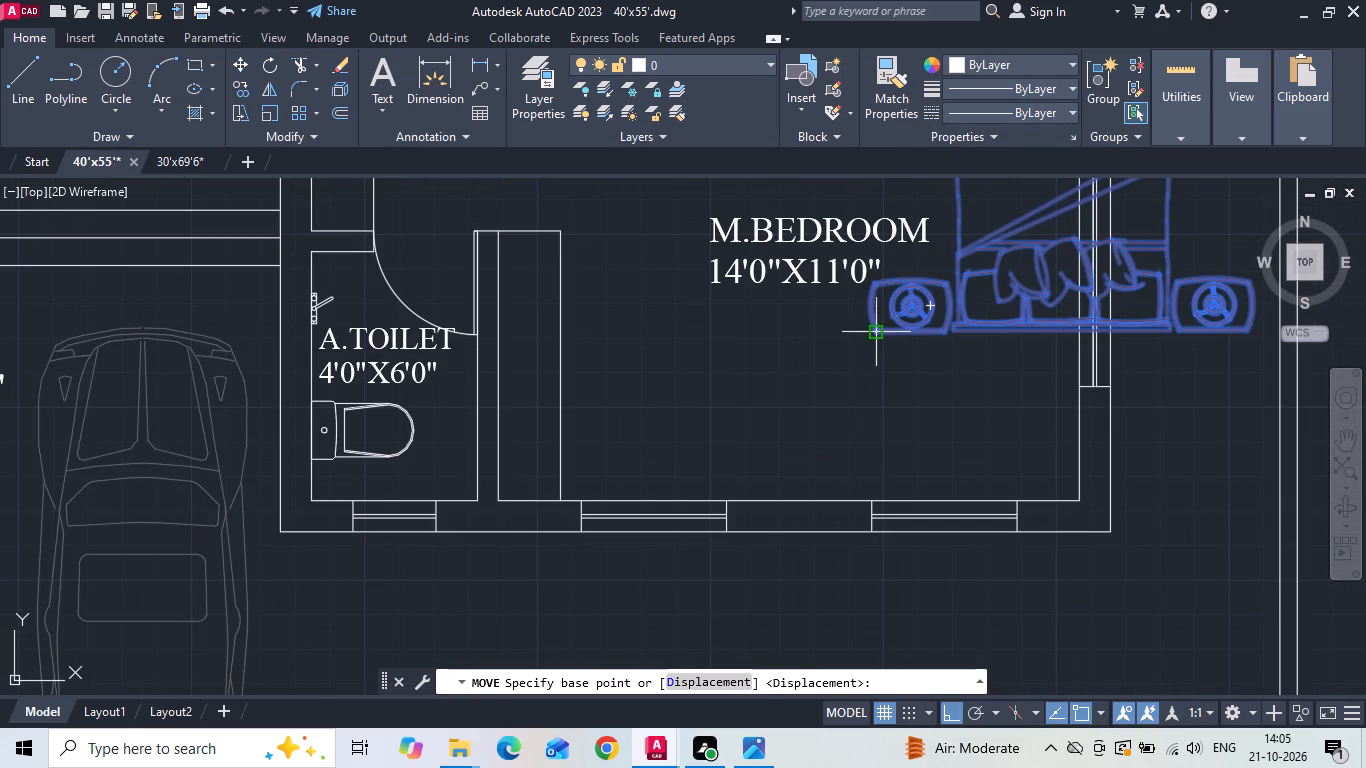
click(880, 333)
click(651, 500)
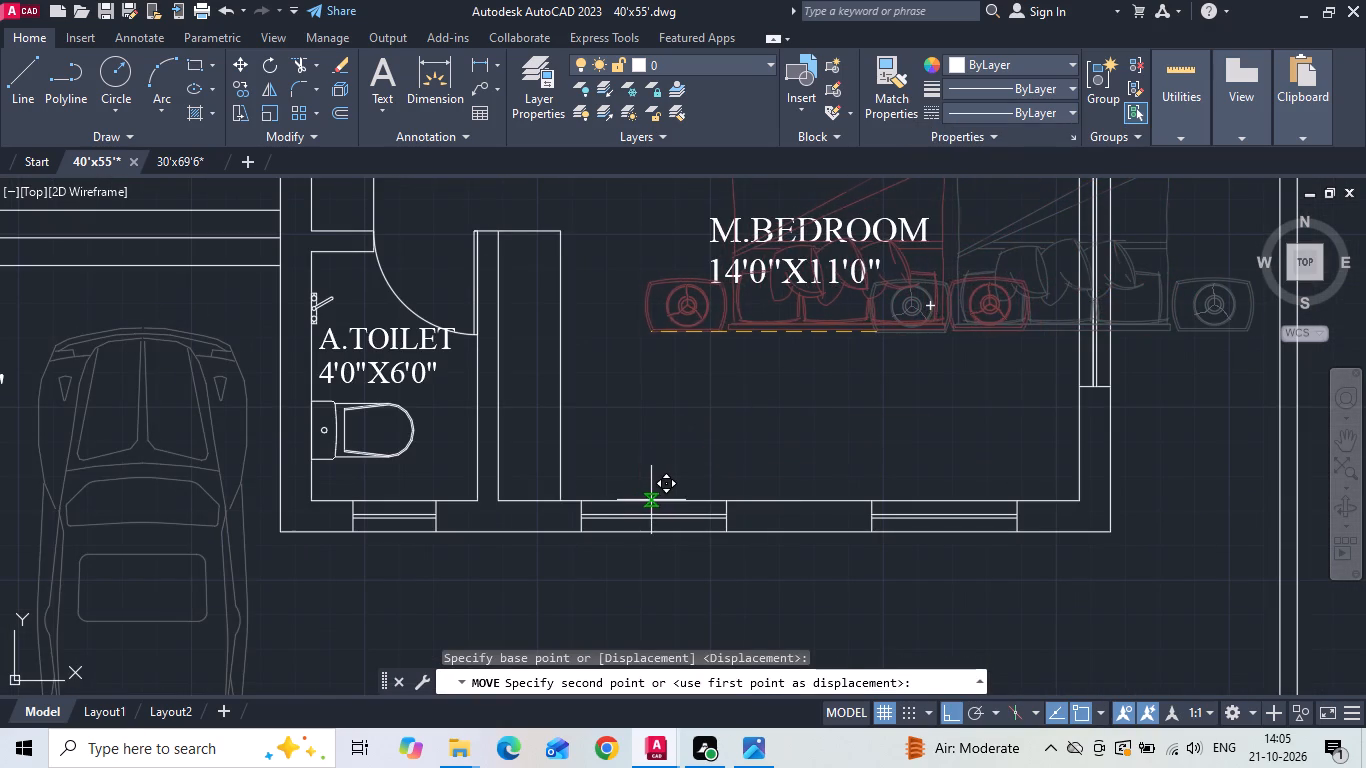
scroll(610, 505, down, 1)
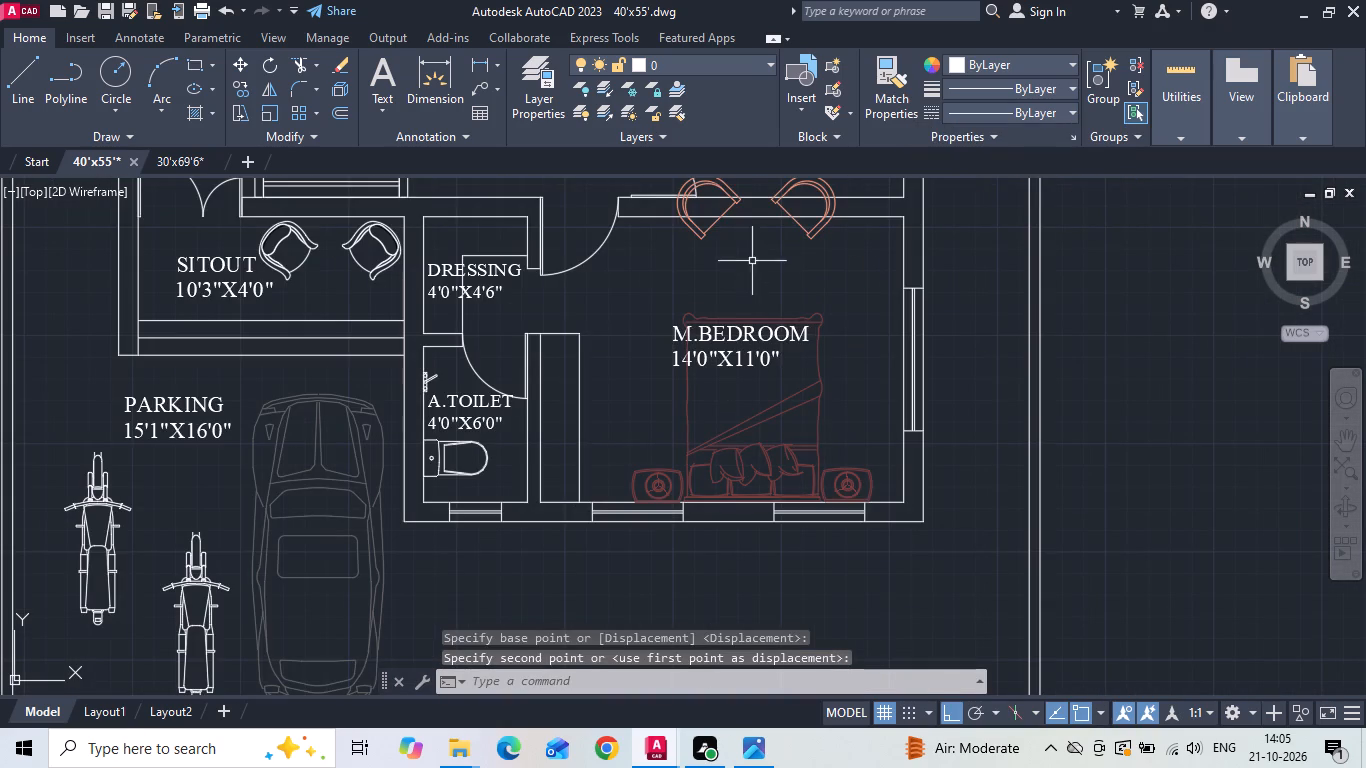
Rotate the two orange armchairs north of the bed by 270 degrees so their backs face east.
click(700, 239)
click(818, 228)
right_click(817, 228)
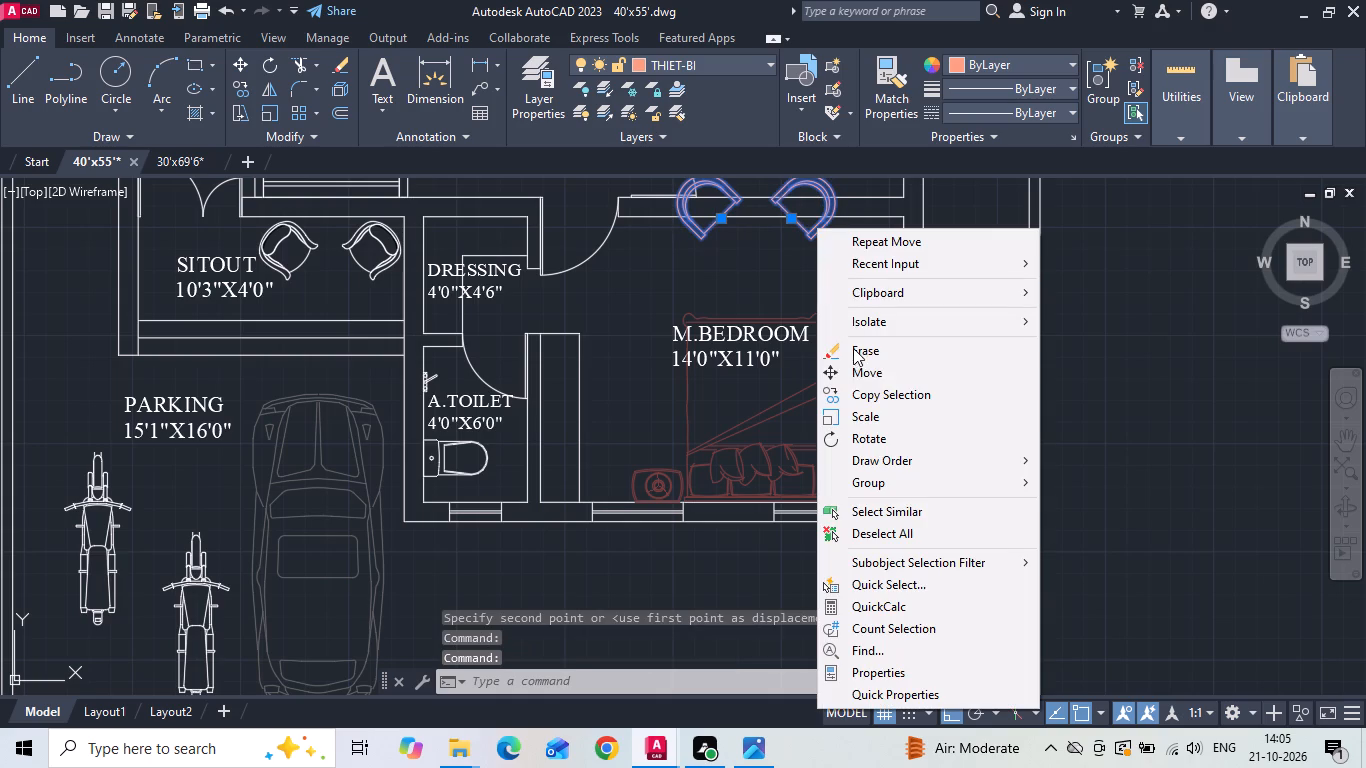
click(857, 438)
click(808, 297)
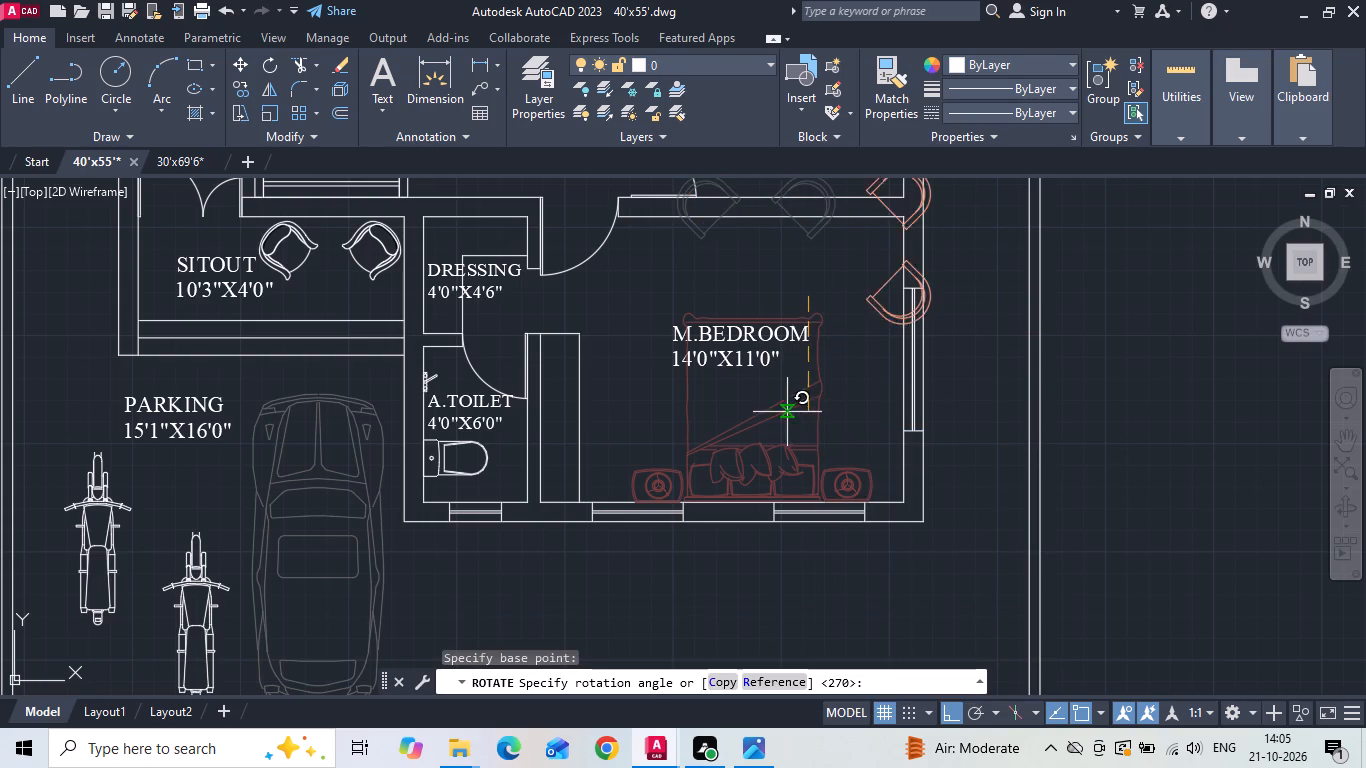
click(799, 587)
Move both rotated armchairs about 1'-6" west so they clear the master bedroom's east wall.
scroll(855, 403, down, 1)
scroll(880, 289, up, 1)
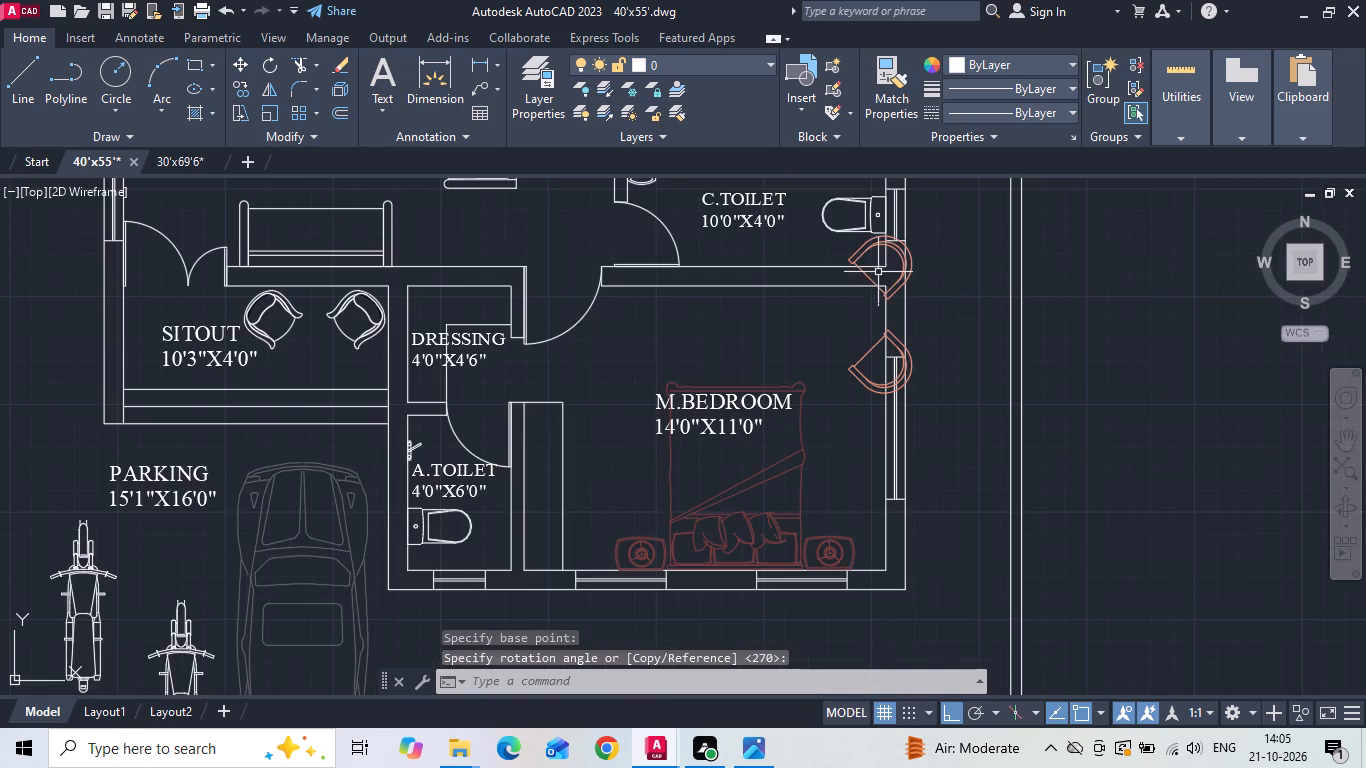
click(865, 271)
click(865, 350)
right_click(857, 364)
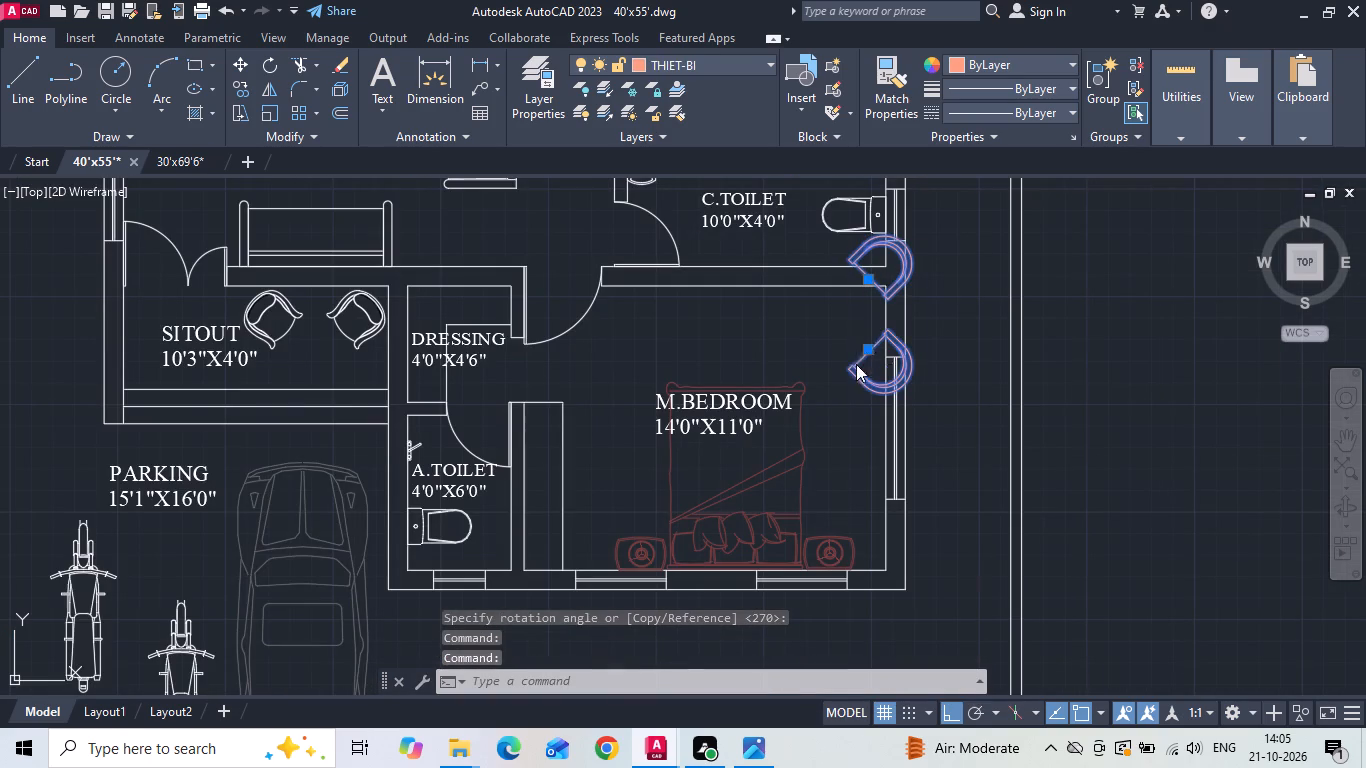
click(901, 392)
click(967, 282)
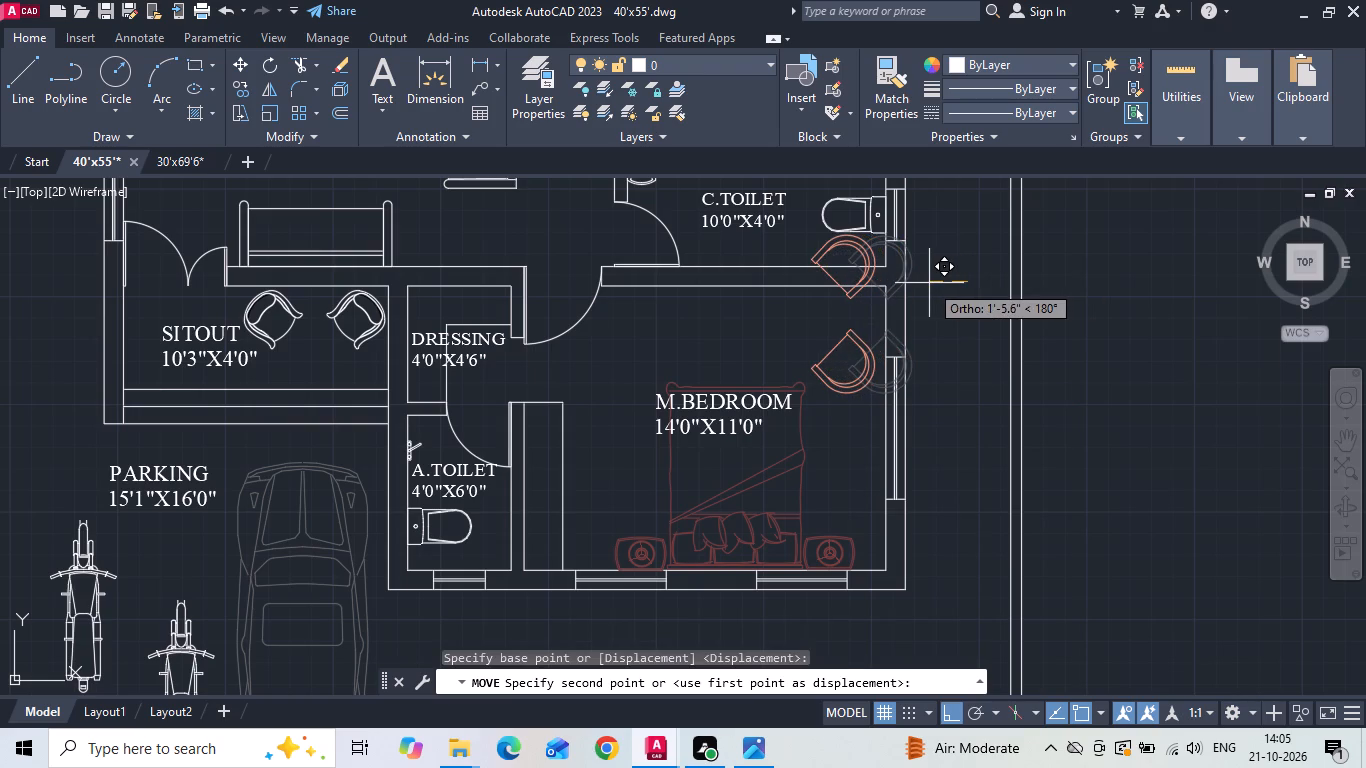
click(929, 283)
Move both armchairs about 2'-2" south so they sit fully inside the master bedroom.
click(837, 351)
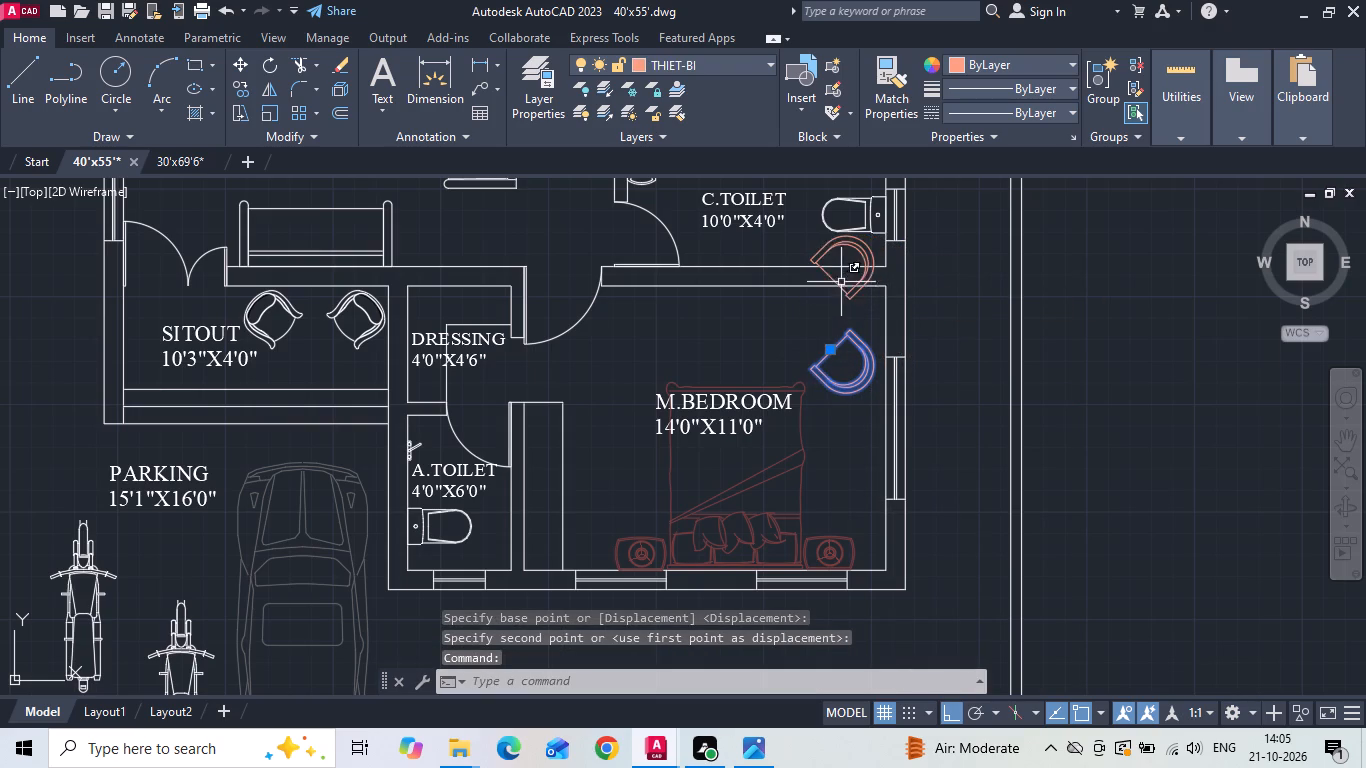
click(840, 281)
right_click(833, 318)
click(850, 389)
drag(1144, 306, 1149, 343)
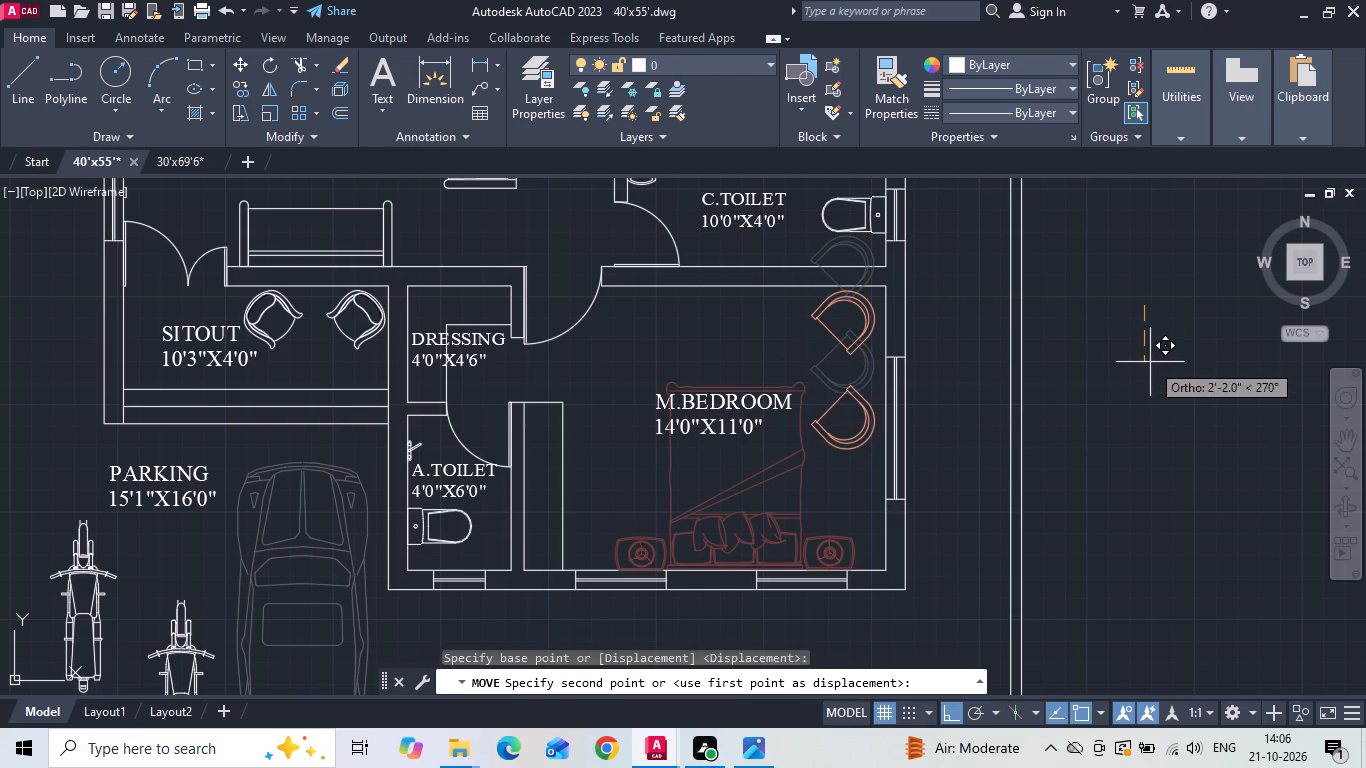
click(1150, 362)
Move the bed with its side tables slightly west along the master bedroom's south wall.
click(722, 506)
click(666, 507)
right_click(664, 506)
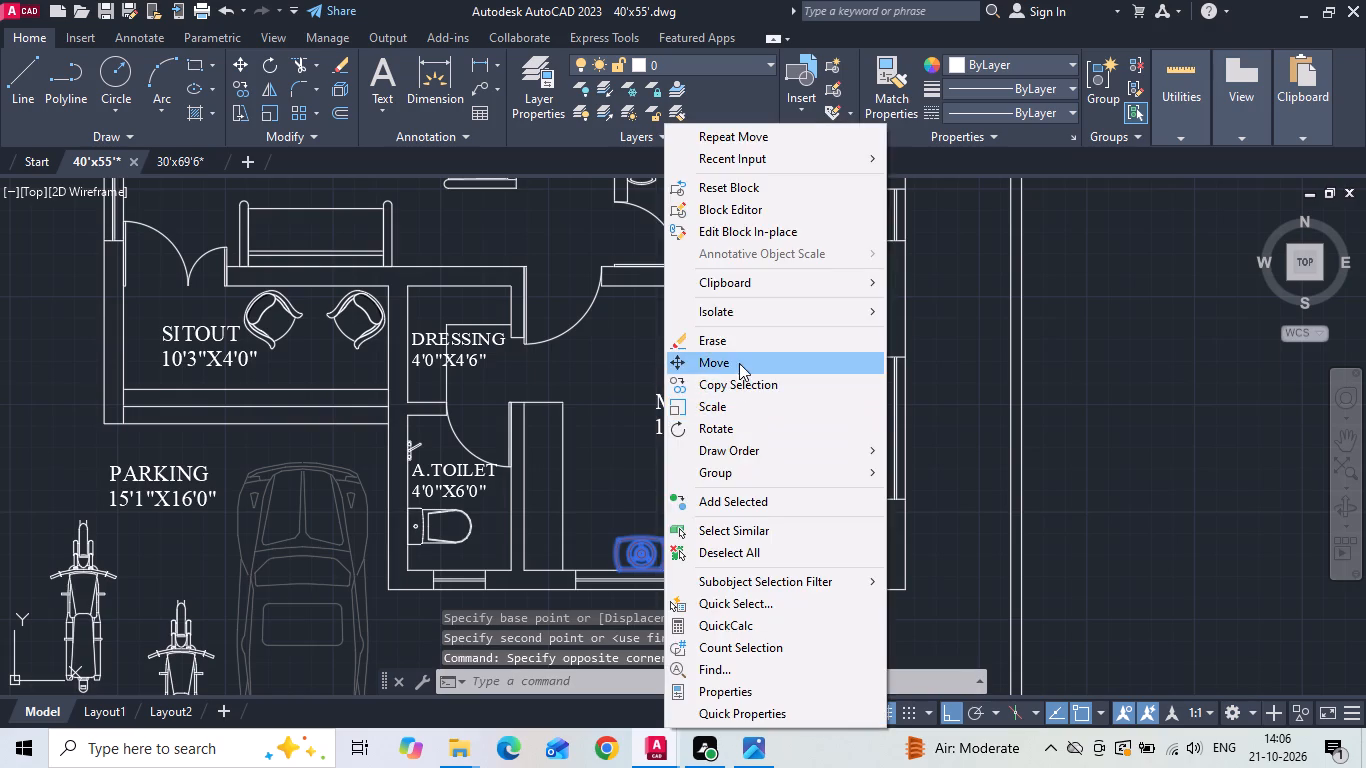
click(740, 361)
click(1098, 399)
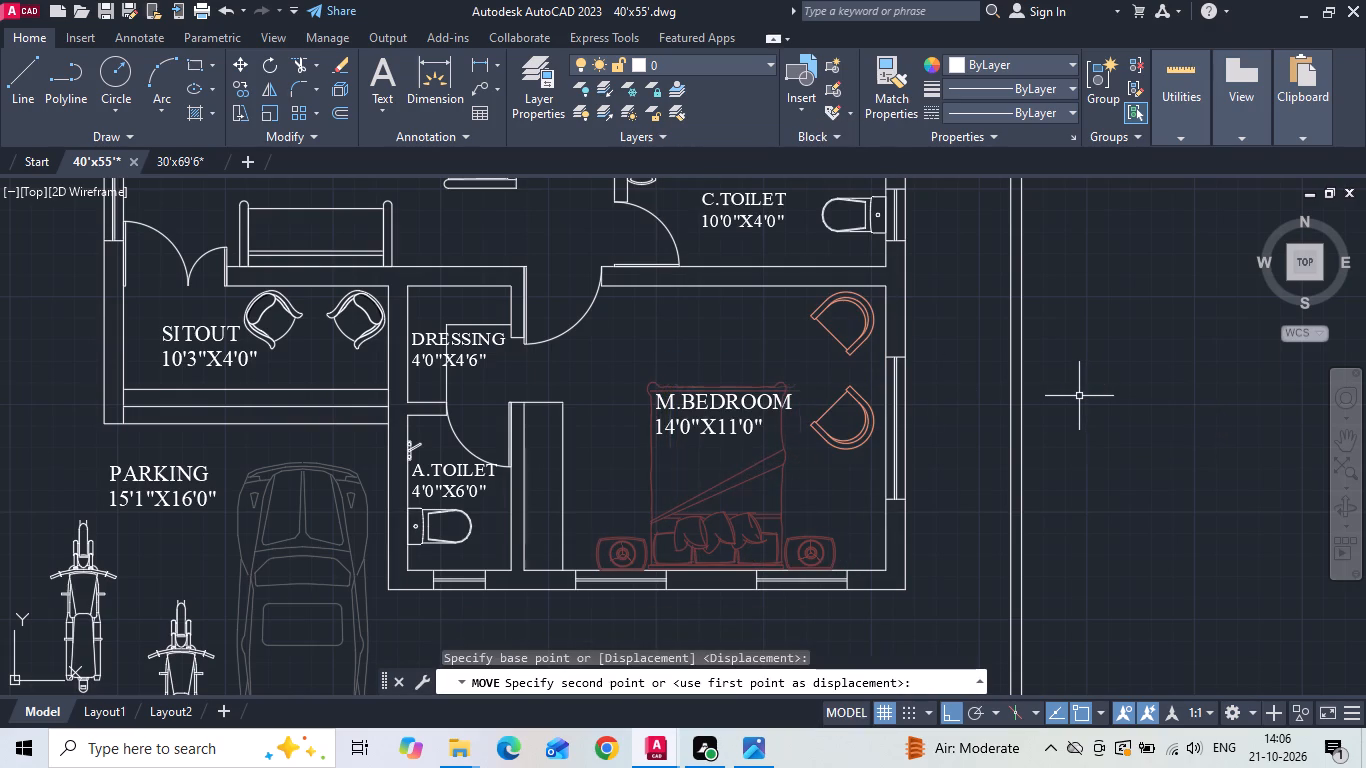
click(1079, 396)
Move the southern armchair a few inches north, closer to the other armchair.
drag(863, 374, 854, 397)
click(845, 413)
right_click(844, 413)
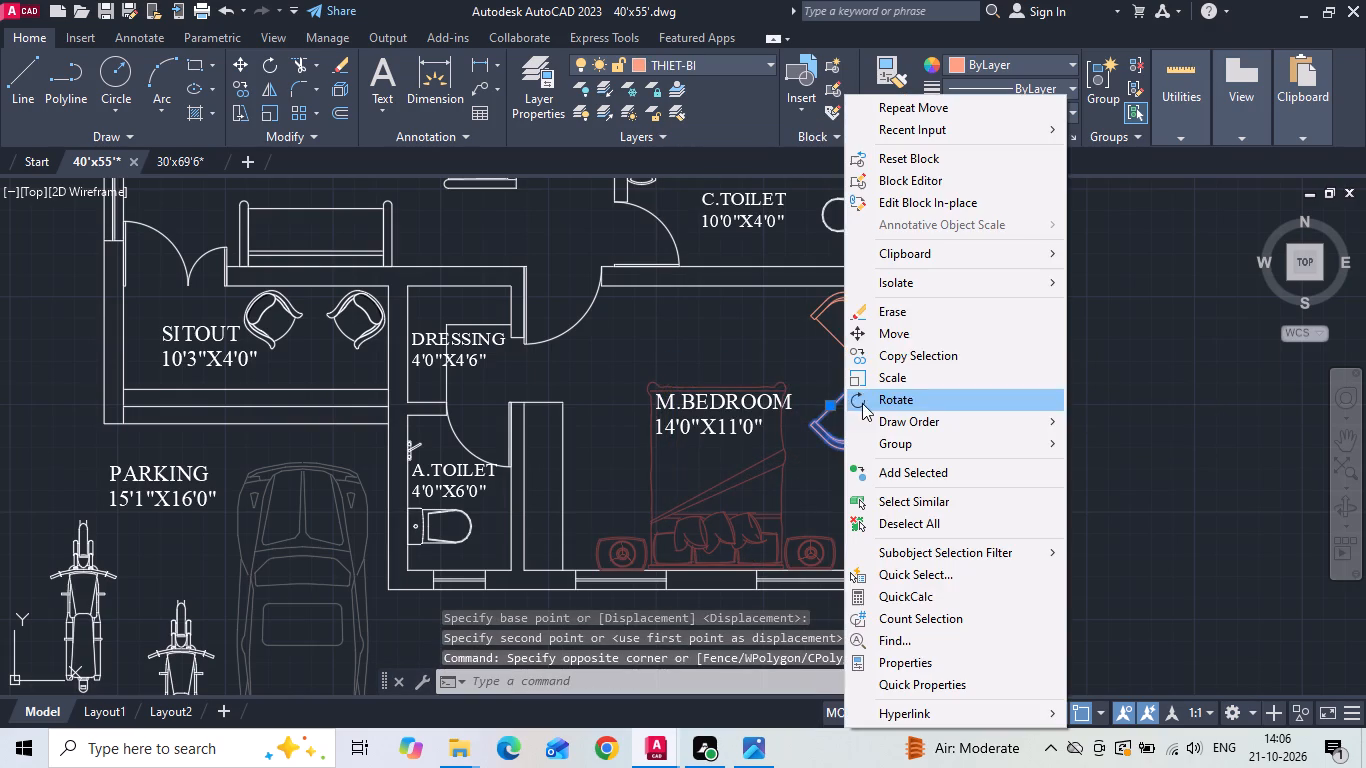
click(911, 341)
click(1043, 339)
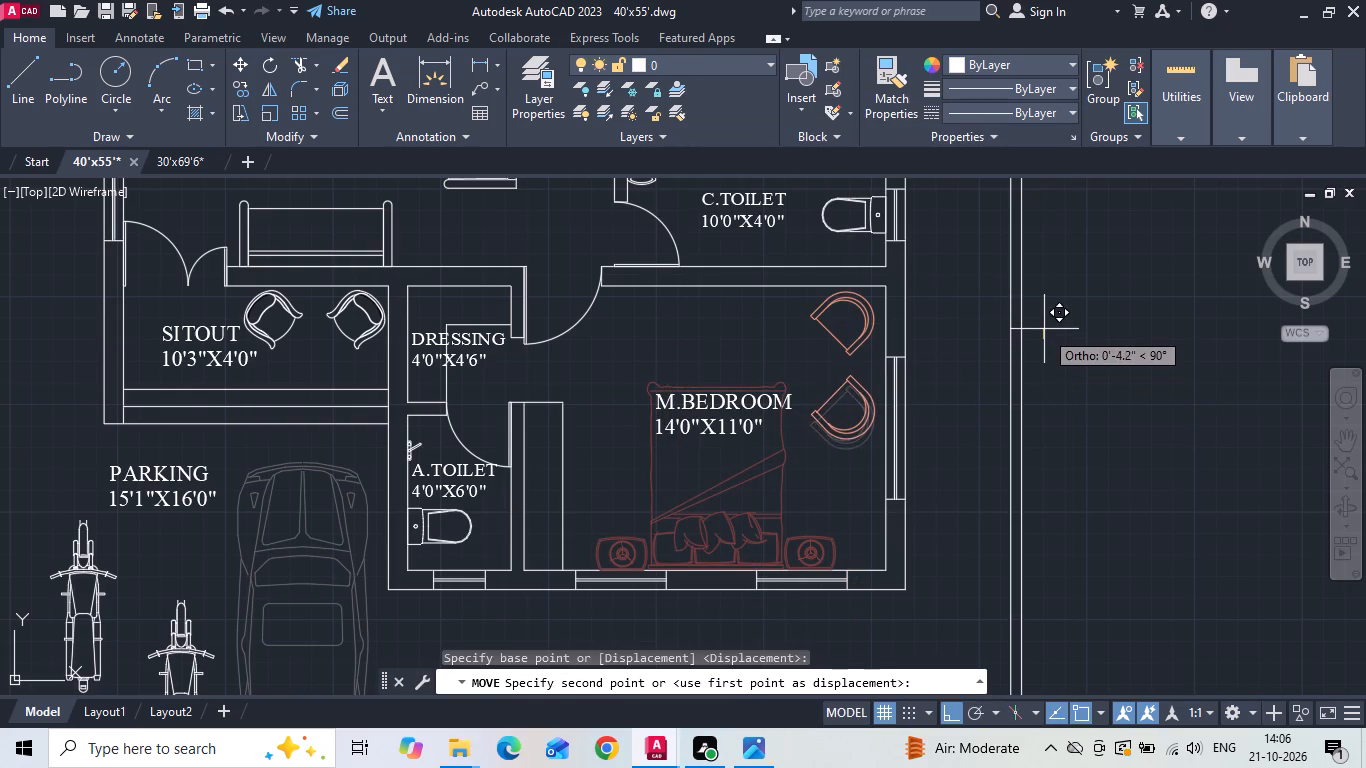
click(1044, 326)
Move both armchairs about 2'-5" south along the east wall, in front of the master bedroom's east window.
scroll(1061, 342, down, 2)
scroll(953, 383, up, 1)
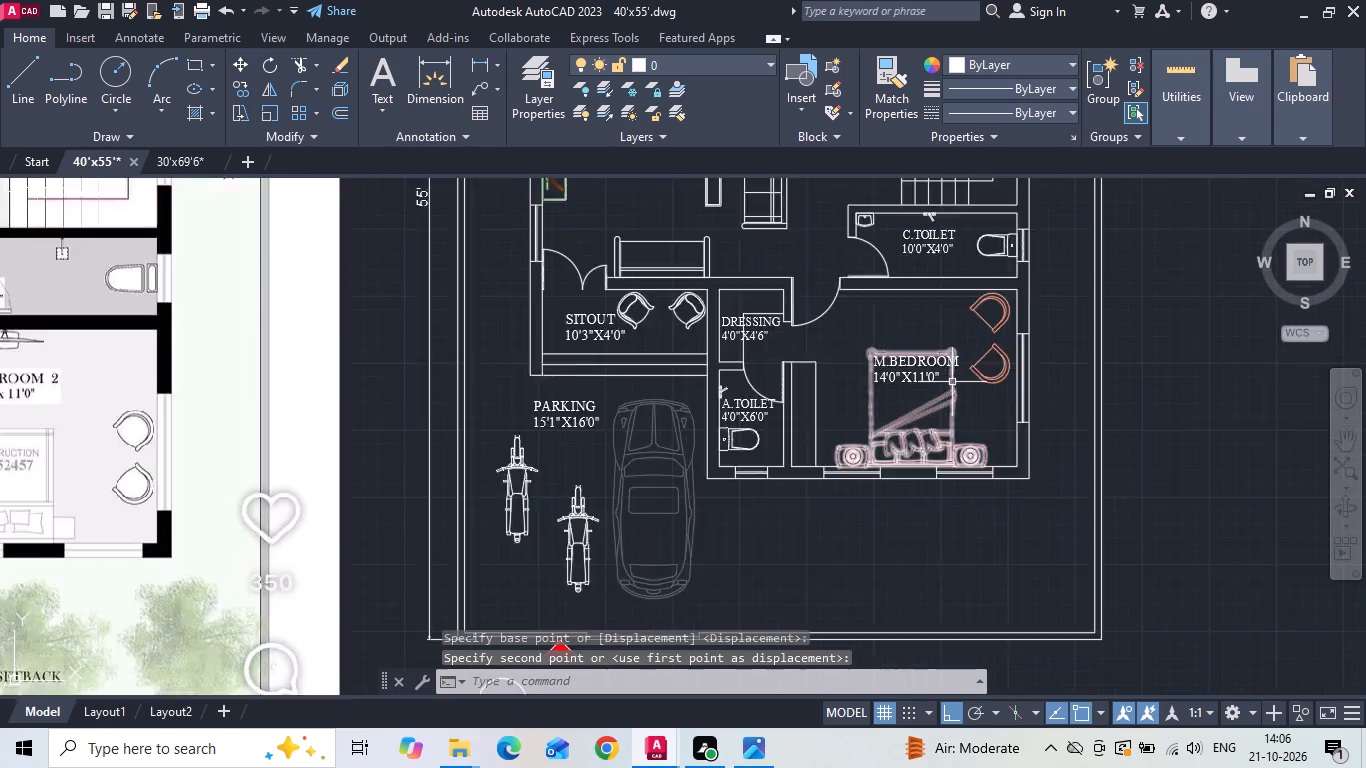
scroll(952, 382, up, 1)
drag(1006, 282, 992, 326)
click(981, 367)
right_click(981, 368)
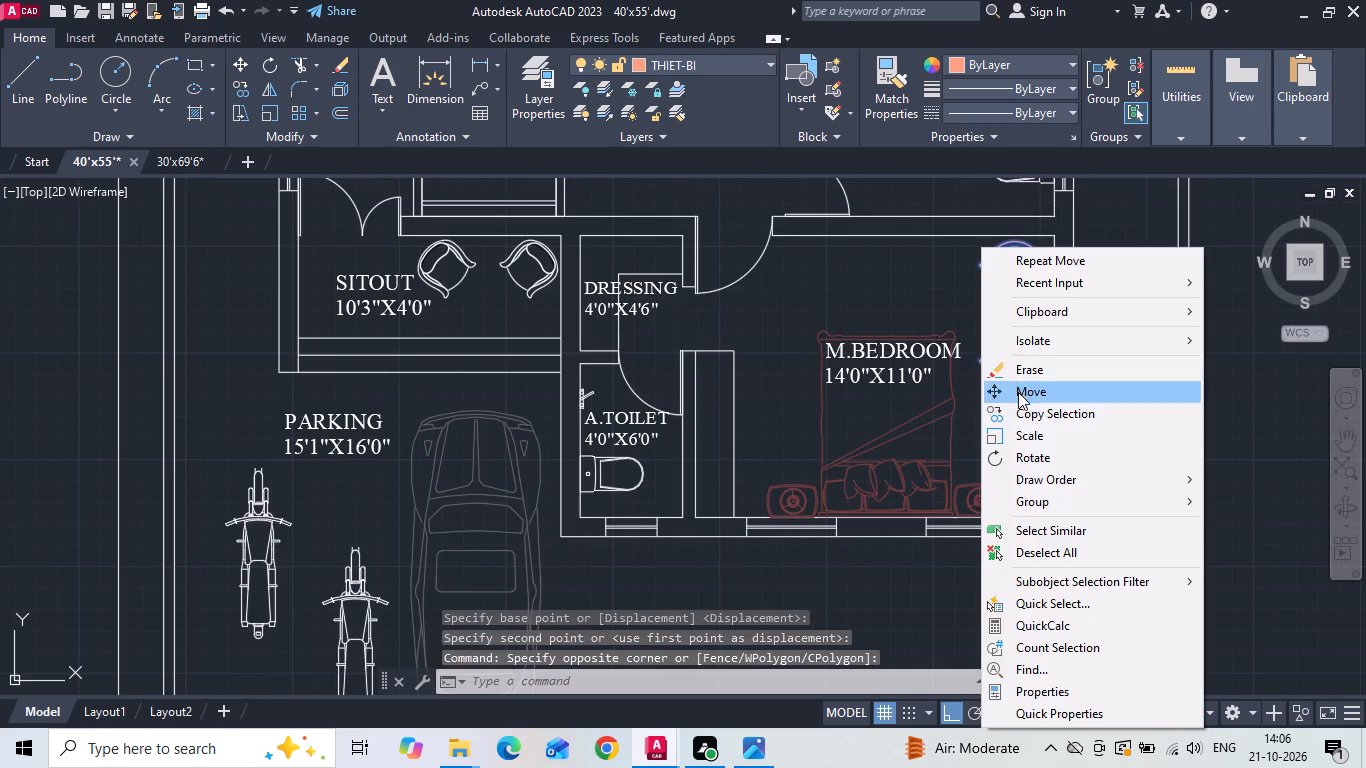
click(1018, 392)
click(1147, 422)
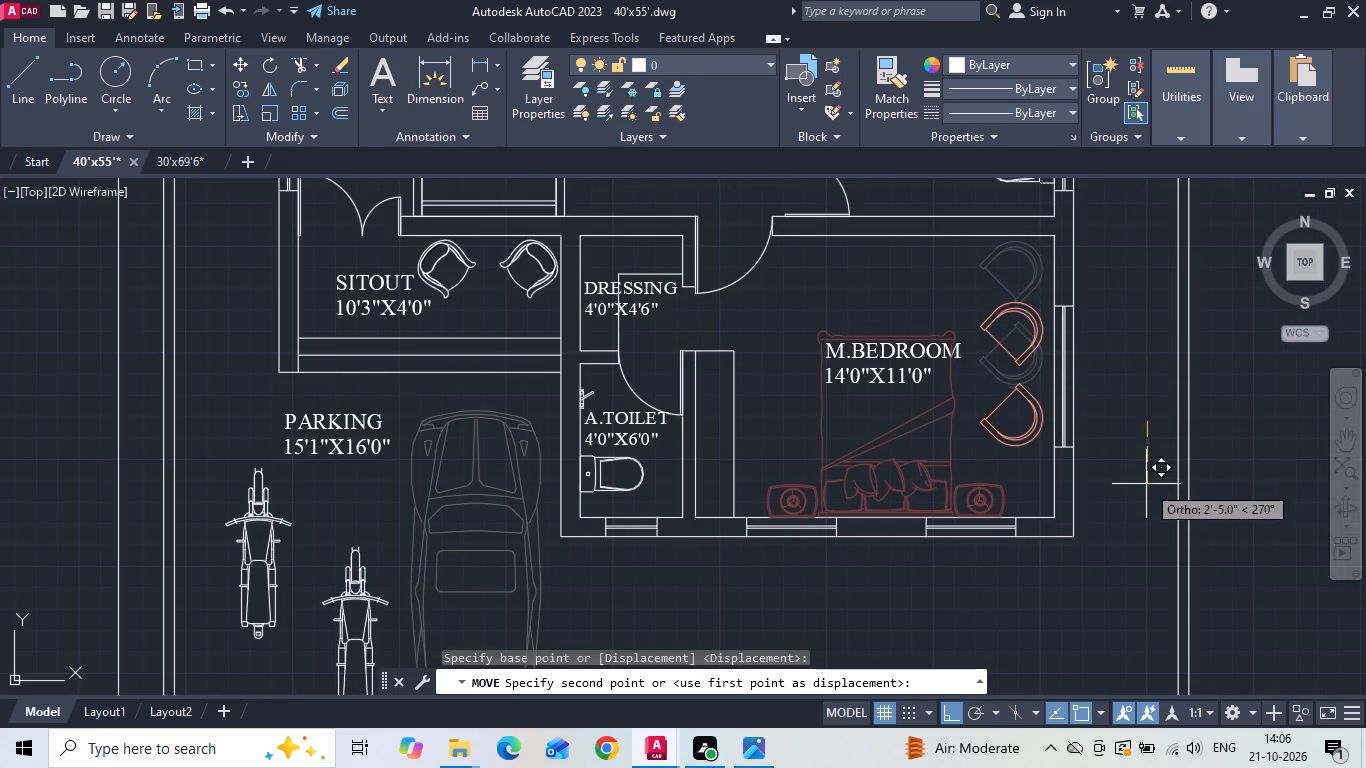
click(1146, 484)
scroll(1118, 491, down, 2)
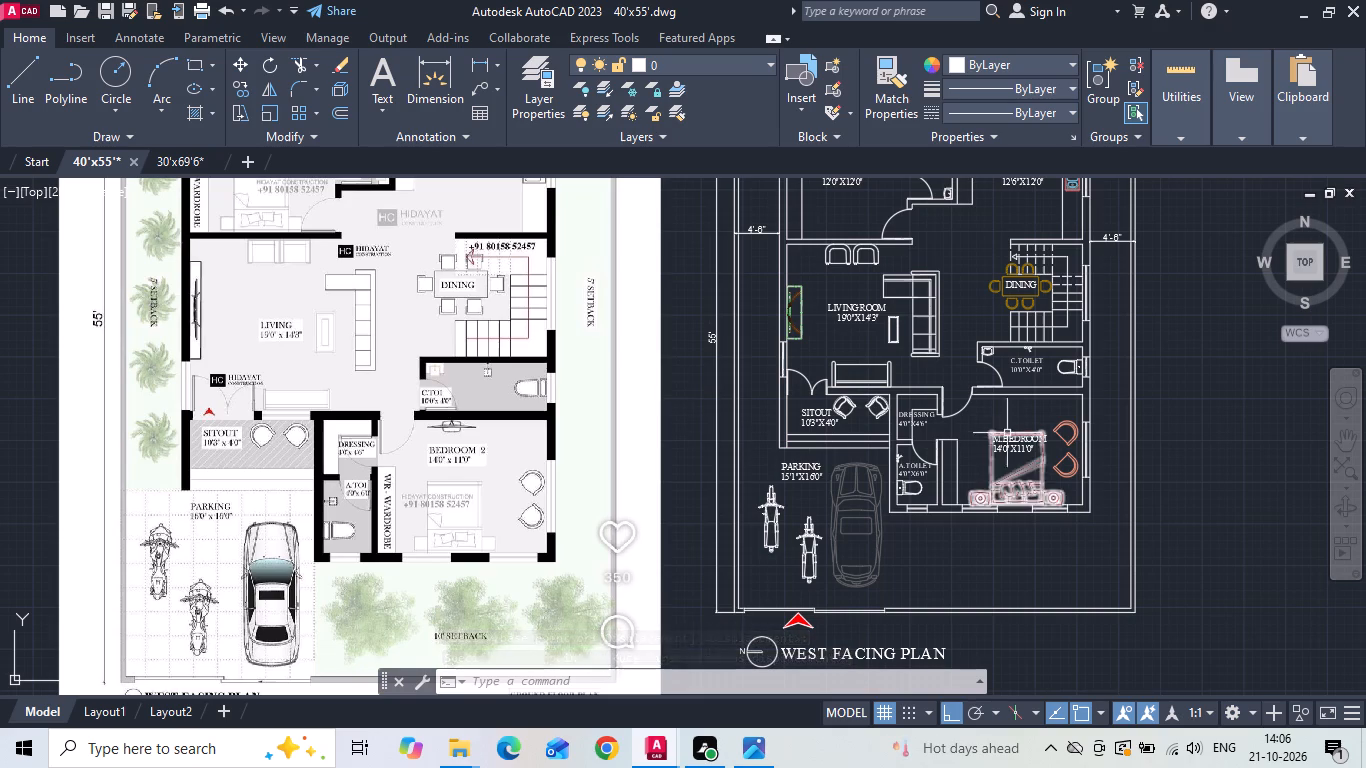
Move the bed with its side tables from the master bedroom to the south wall of the 12'0"x12'0" bedroom.
scroll(903, 574, down, 2)
scroll(999, 540, up, 2)
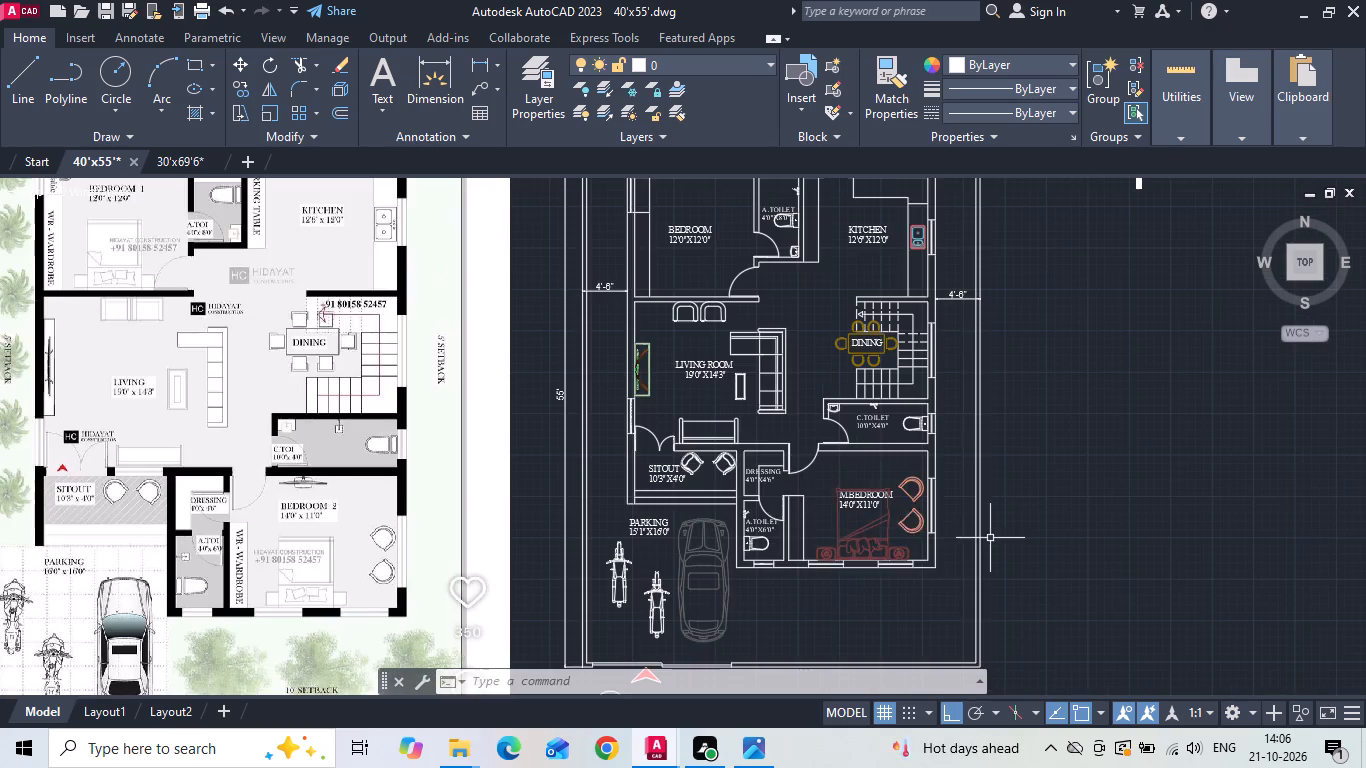
click(864, 529)
right_click(863, 529)
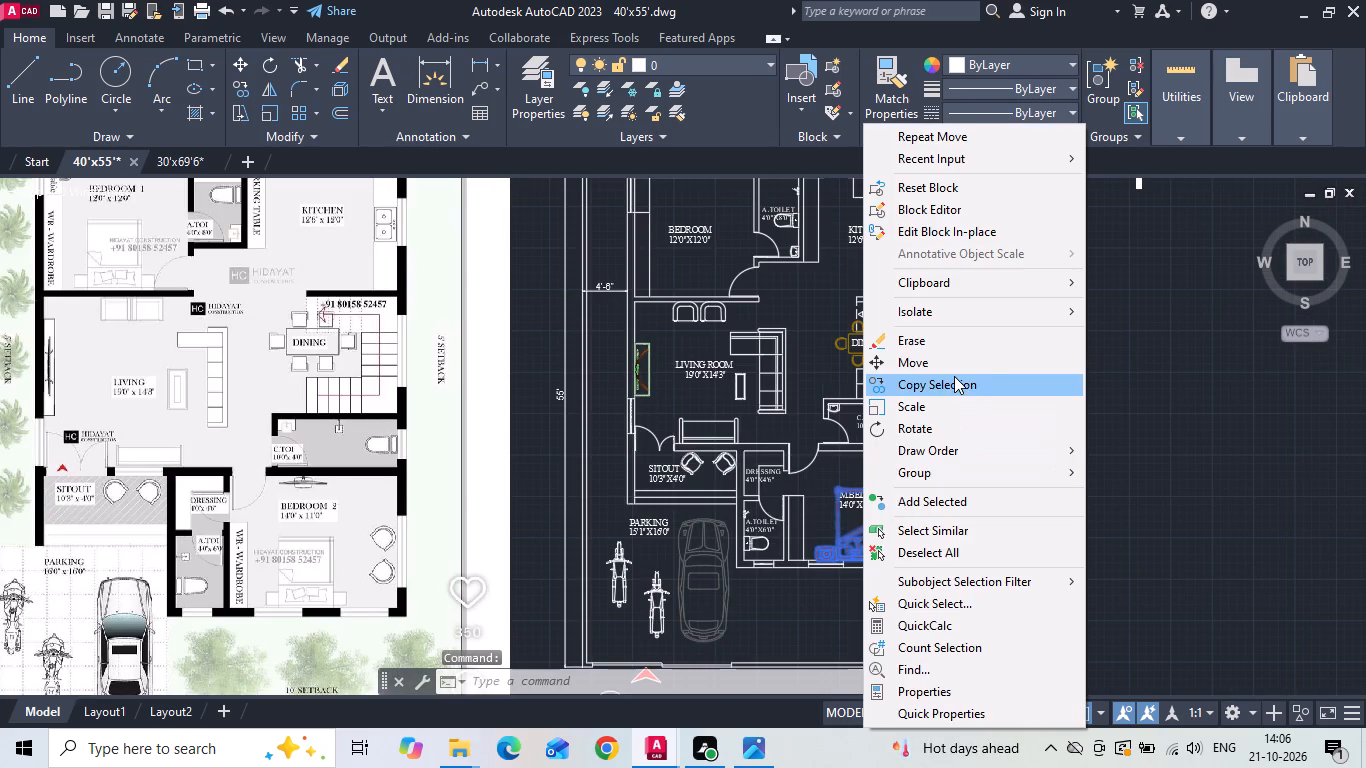
click(955, 373)
scroll(916, 550, up, 2)
click(944, 571)
scroll(925, 596, down, 1)
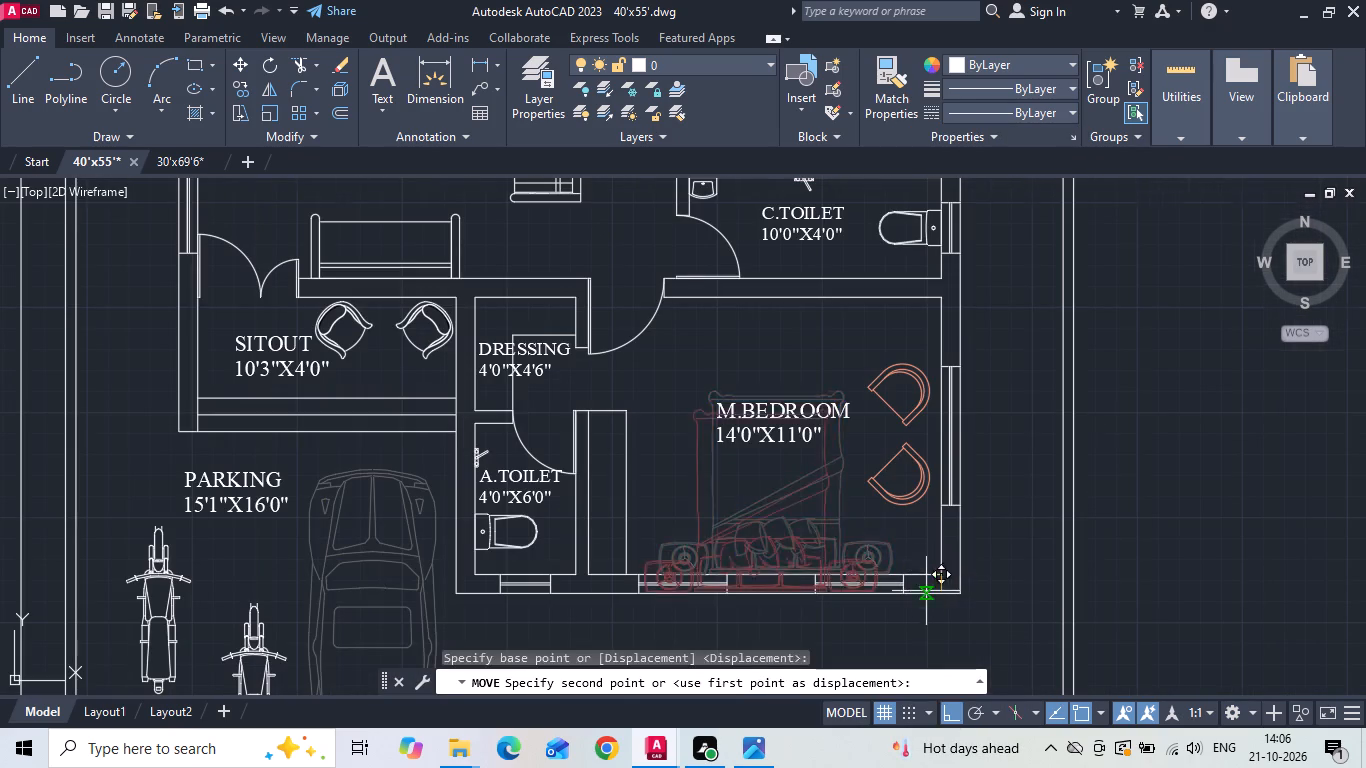
scroll(925, 593, down, 1)
scroll(732, 323, up, 4)
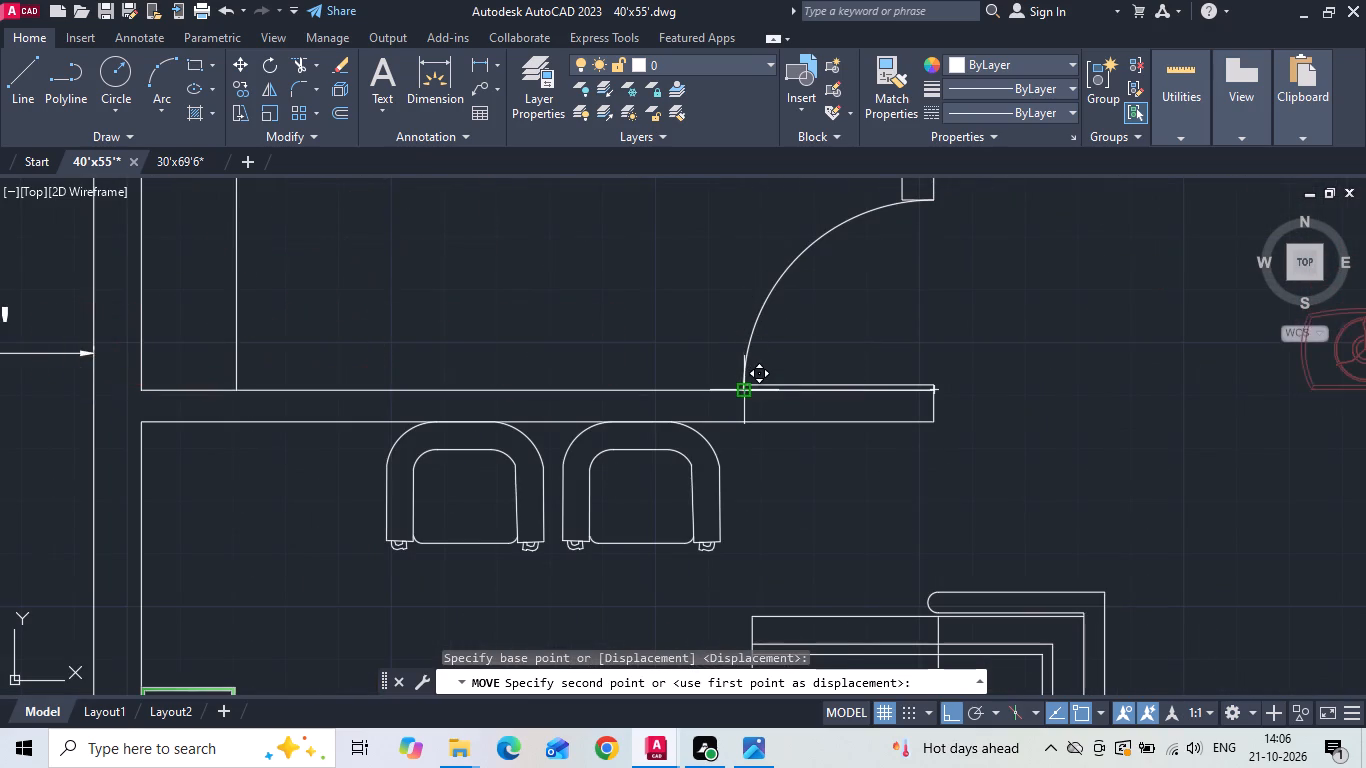
click(746, 392)
scroll(814, 476, down, 4)
key(Escape)
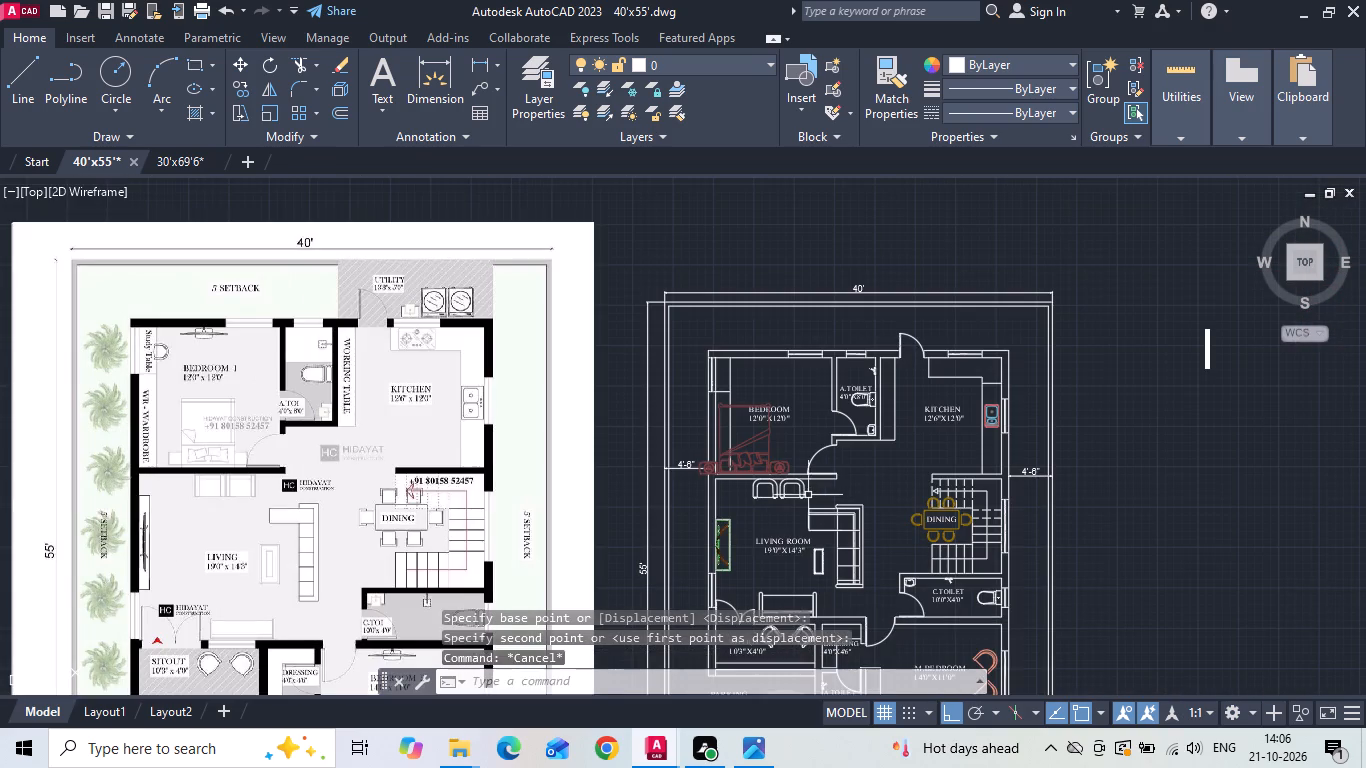
Move the bed east along the bedroom's south wall so its western side table starts at the wardrobe's edge.
scroll(749, 484, up, 3)
click(744, 393)
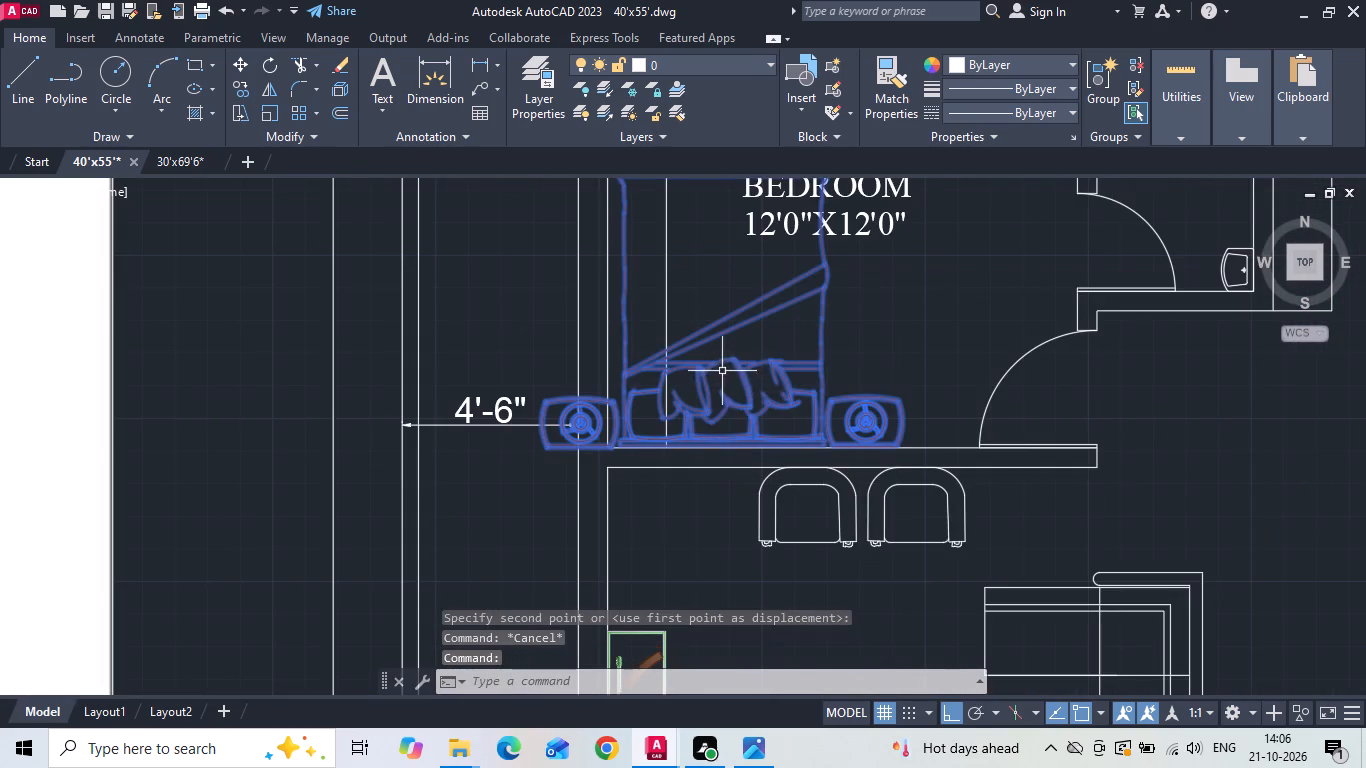
right_click(722, 369)
click(750, 366)
scroll(615, 453, up, 1)
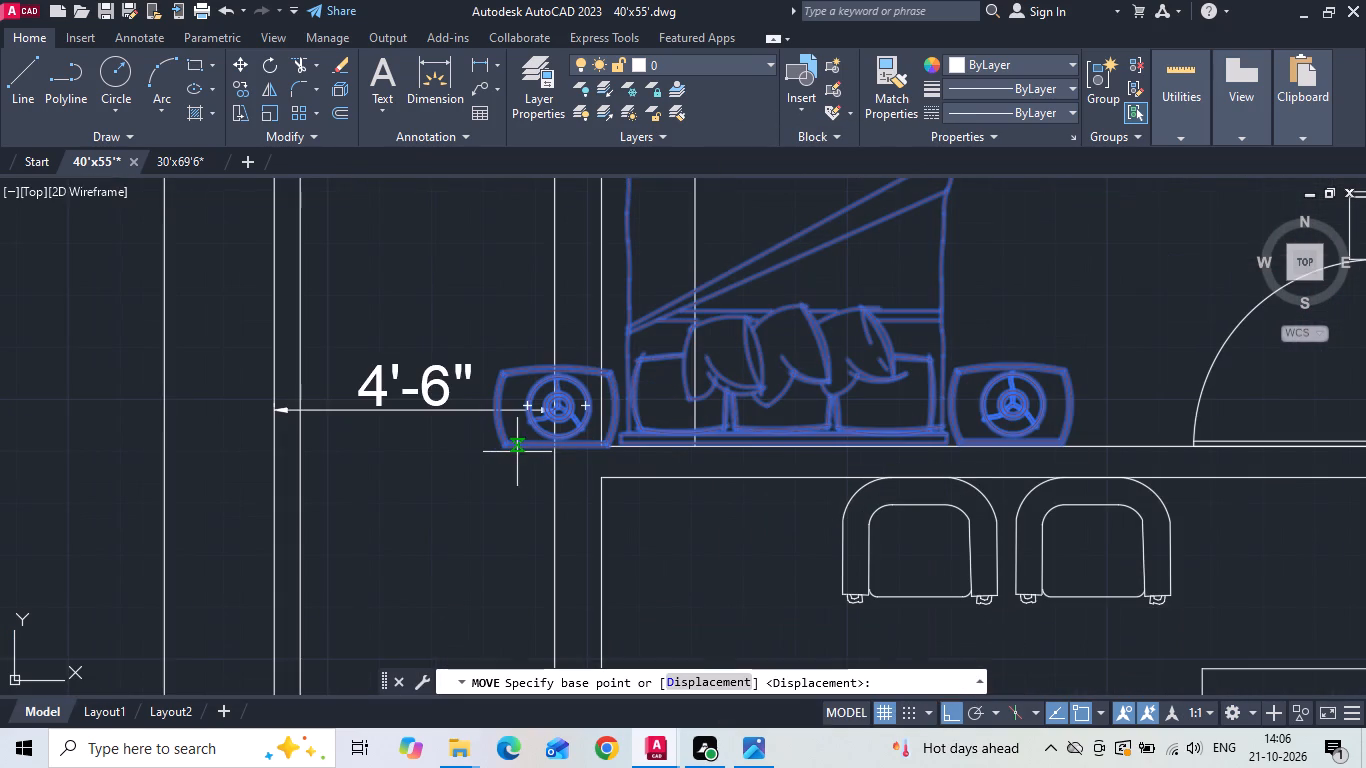
drag(506, 450, 520, 454)
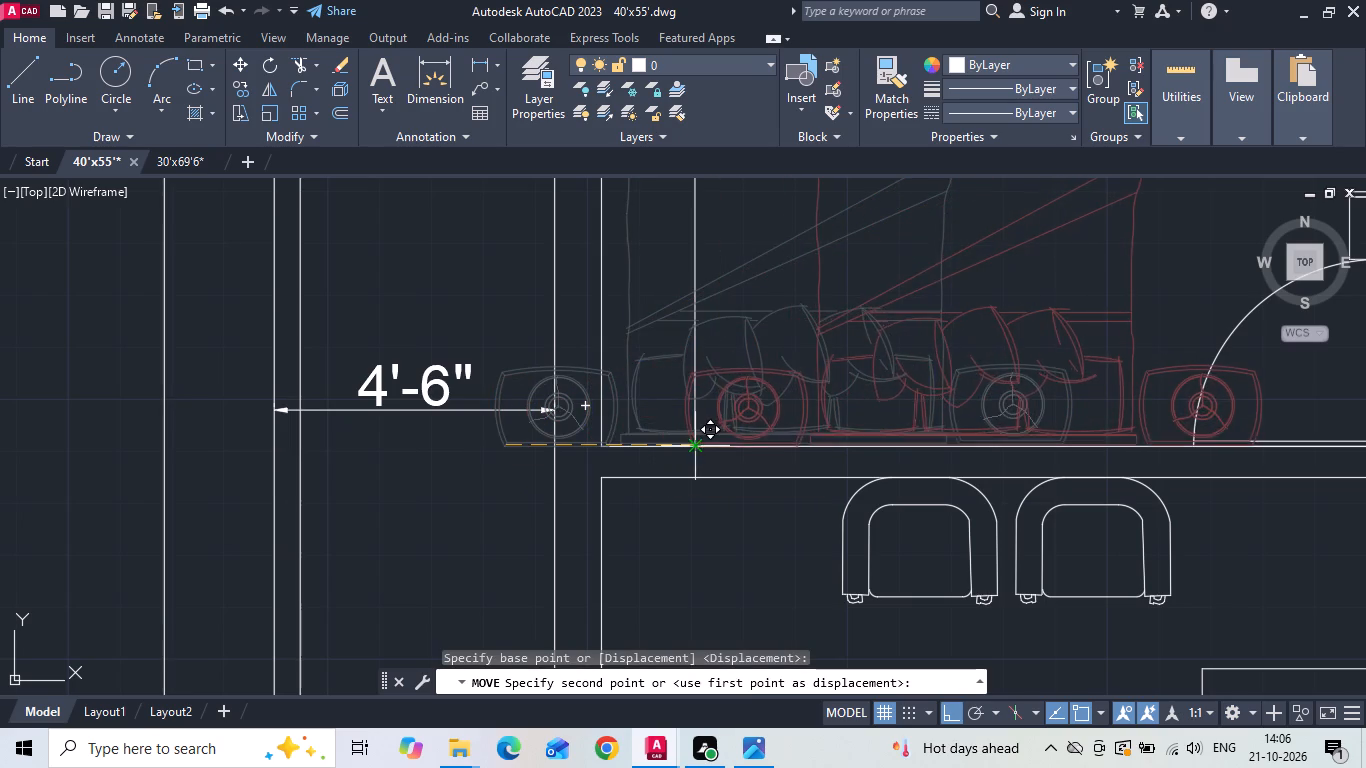
click(693, 440)
scroll(693, 458, down, 3)
scroll(864, 486, down, 2)
scroll(775, 496, up, 1)
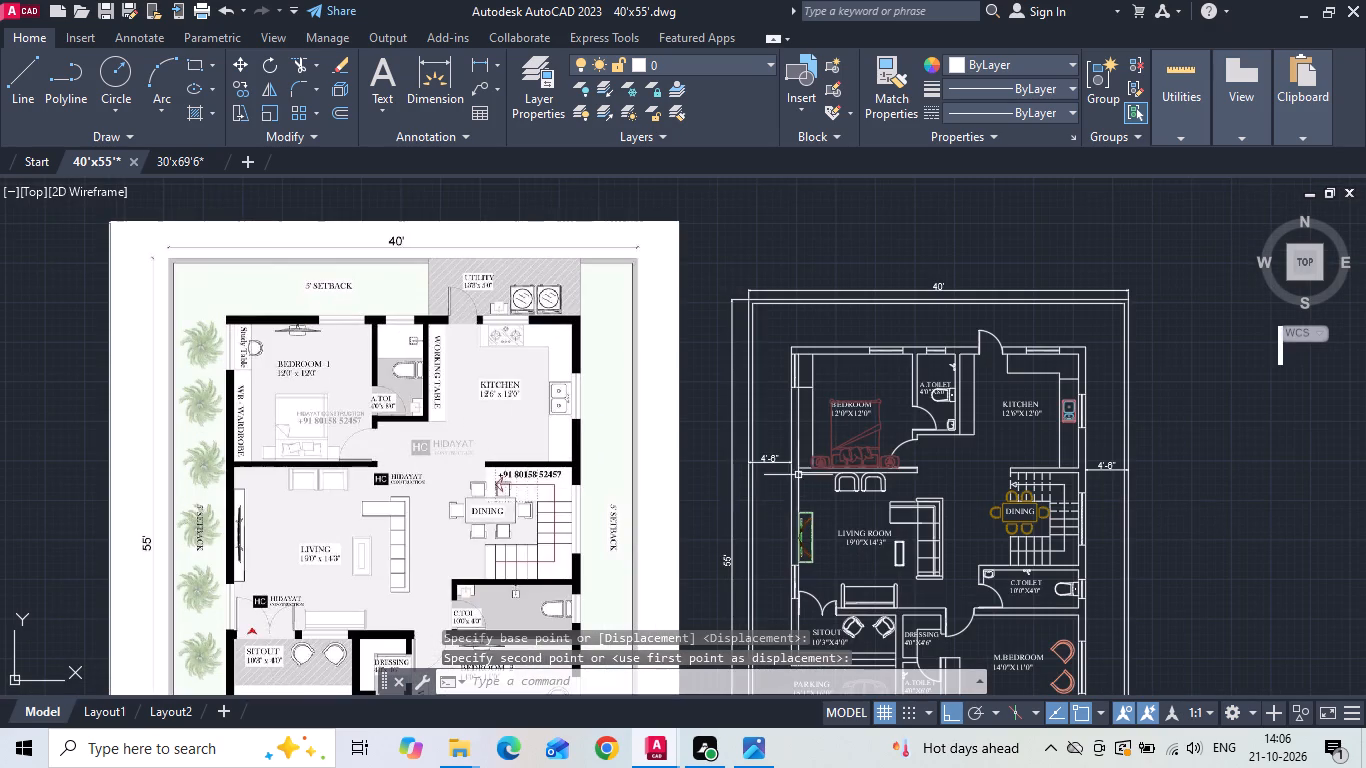
Scale the bed with its side tables down slightly to suit the 12'0"x12'0" bedroom.
click(845, 442)
right_click(845, 442)
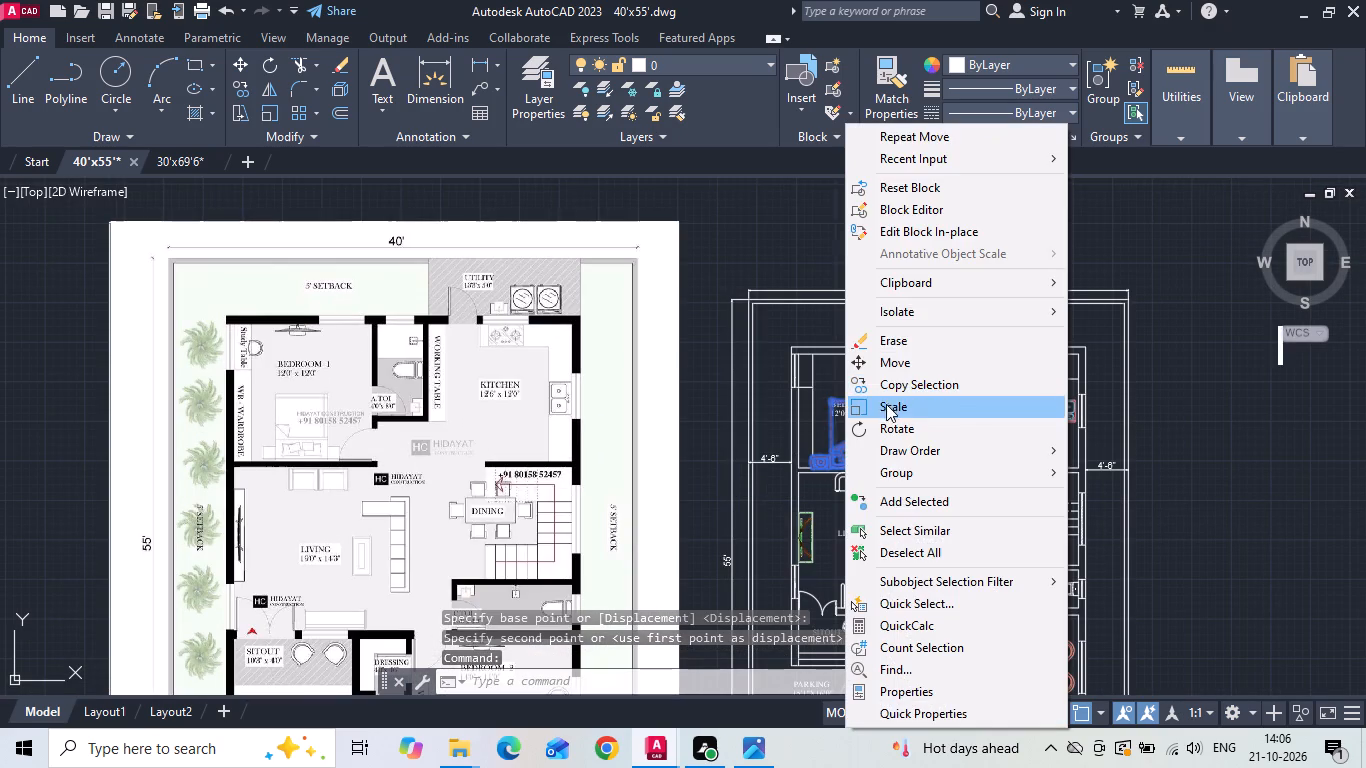
click(886, 404)
scroll(817, 448, up, 2)
drag(895, 402, 895, 413)
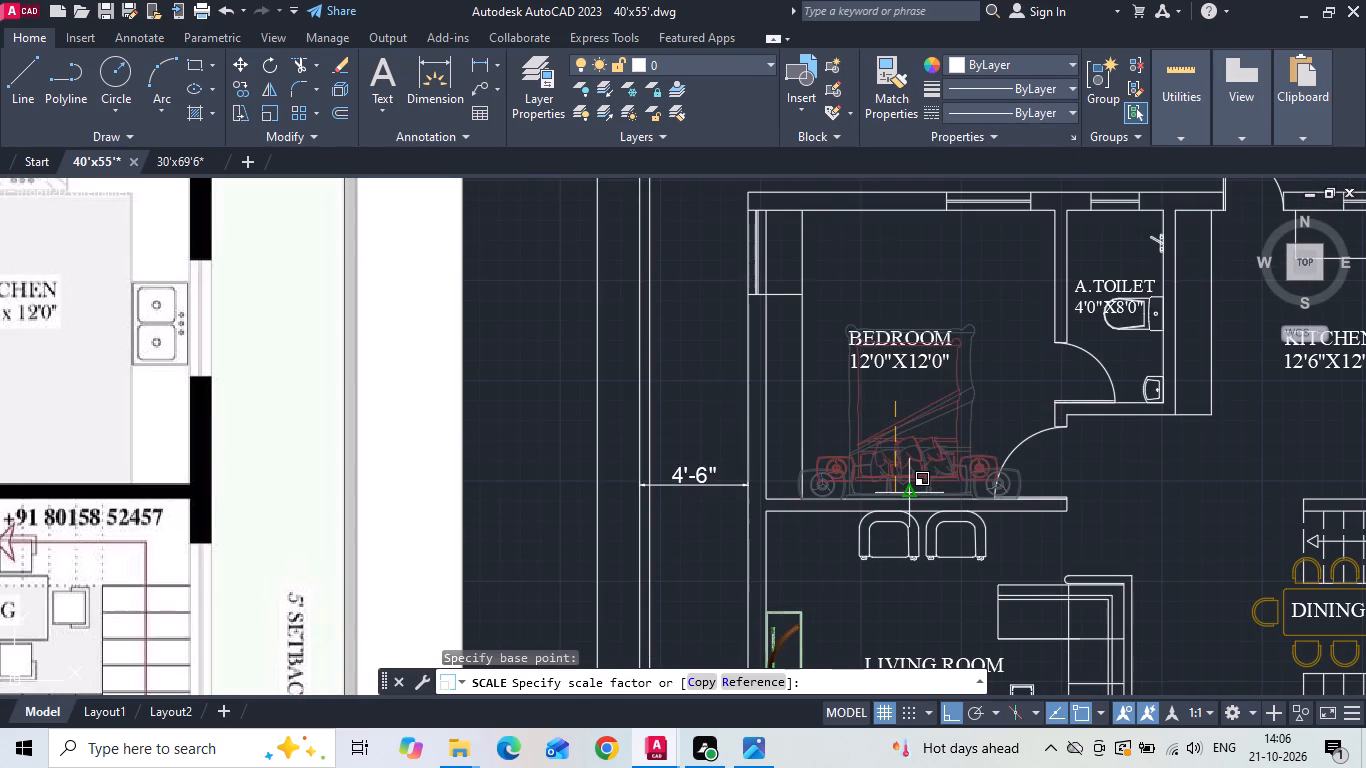
scroll(914, 499, up, 2)
click(915, 499)
Move the bed with its side tables south until they meet the bedroom's south wall.
drag(902, 415, 891, 402)
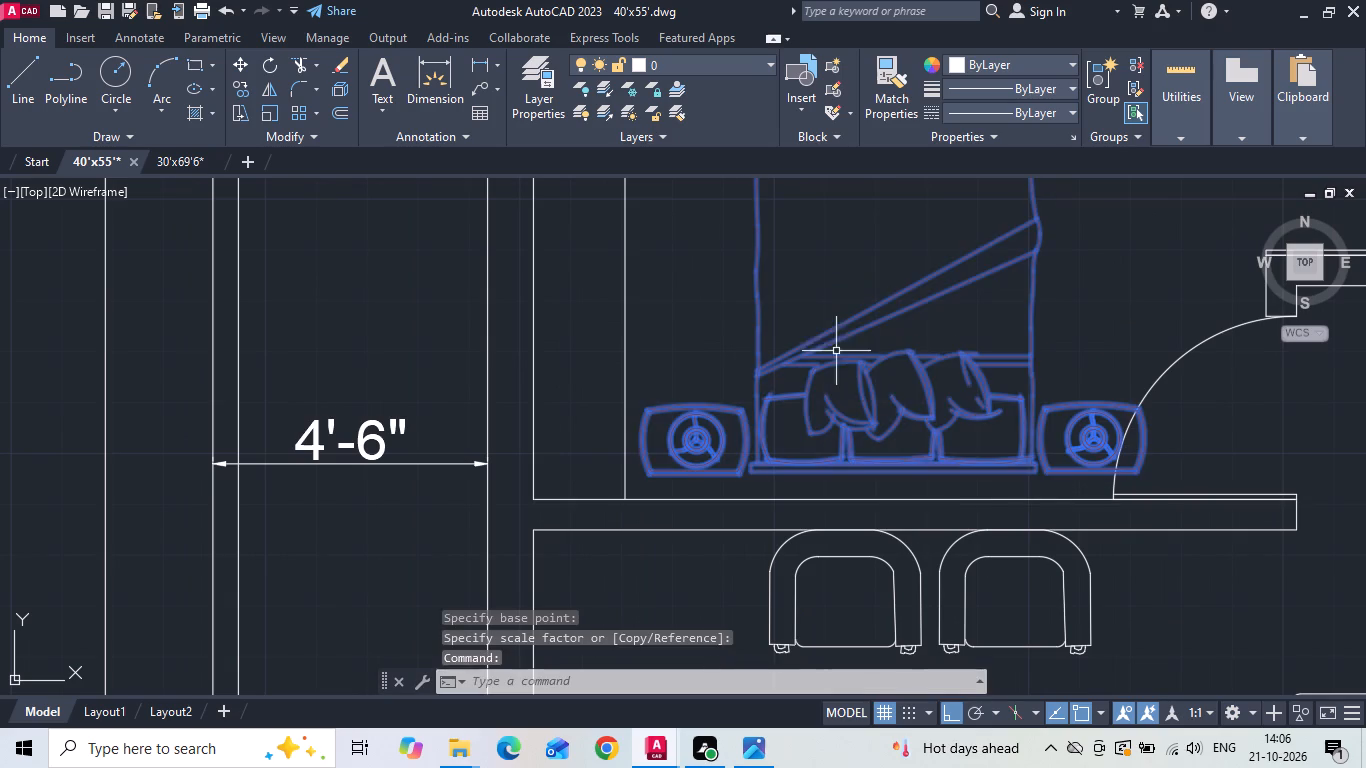
right_click(810, 318)
click(827, 354)
scroll(688, 508, up, 1)
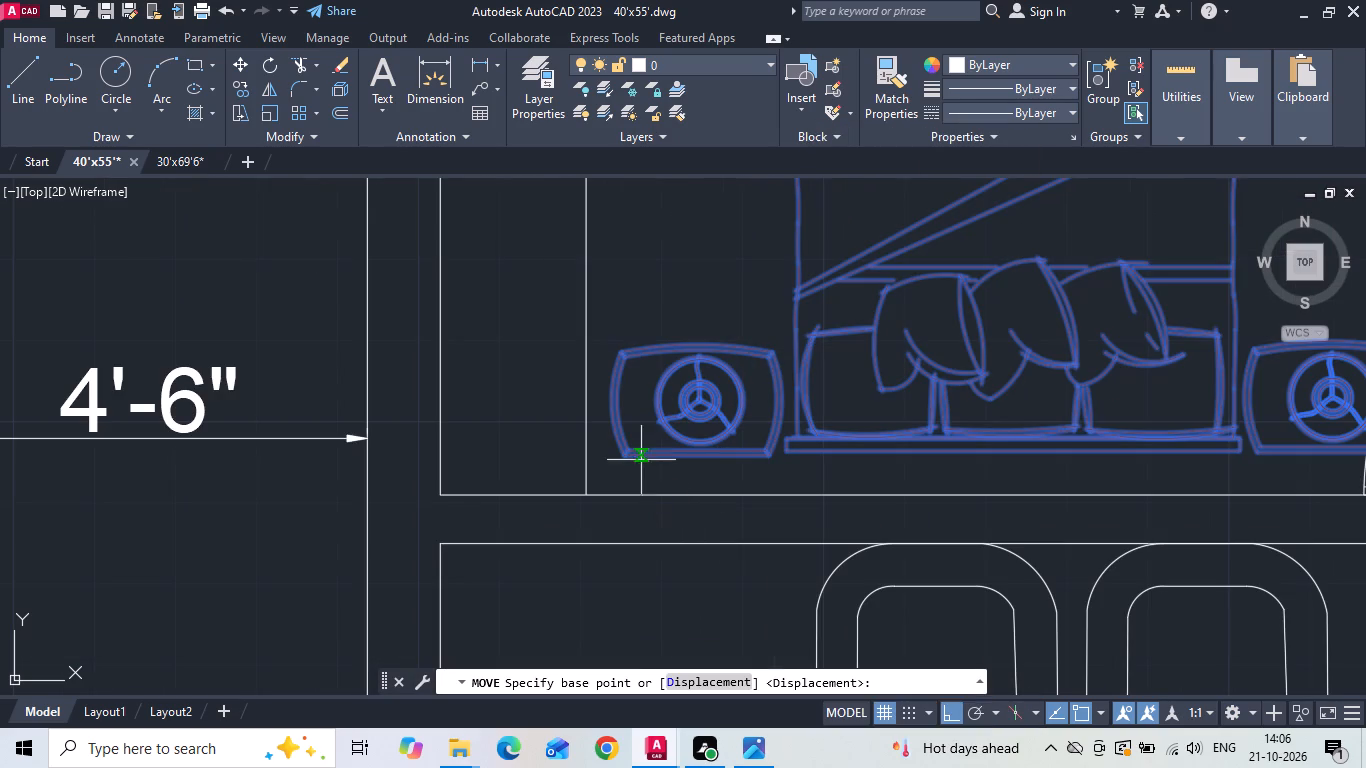
click(630, 462)
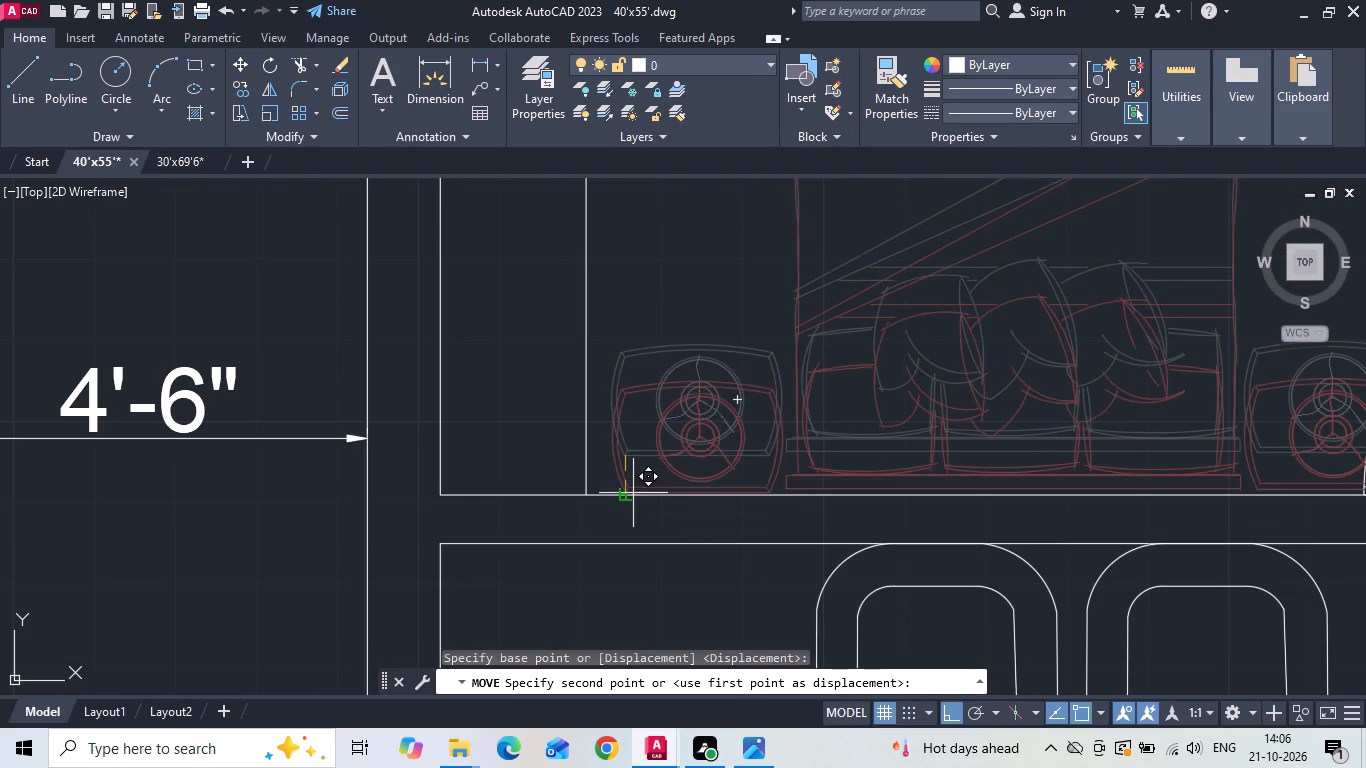
click(633, 493)
scroll(576, 397, down, 3)
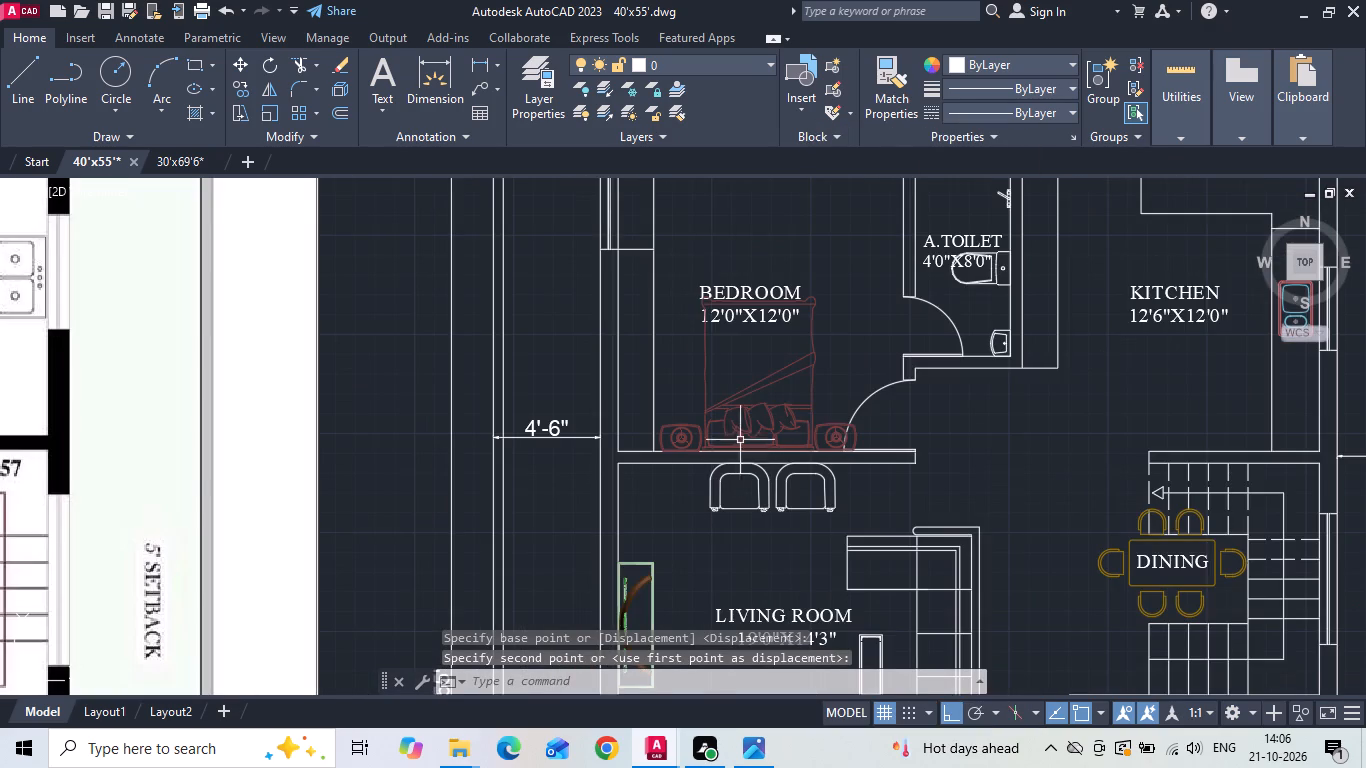
scroll(934, 371, down, 2)
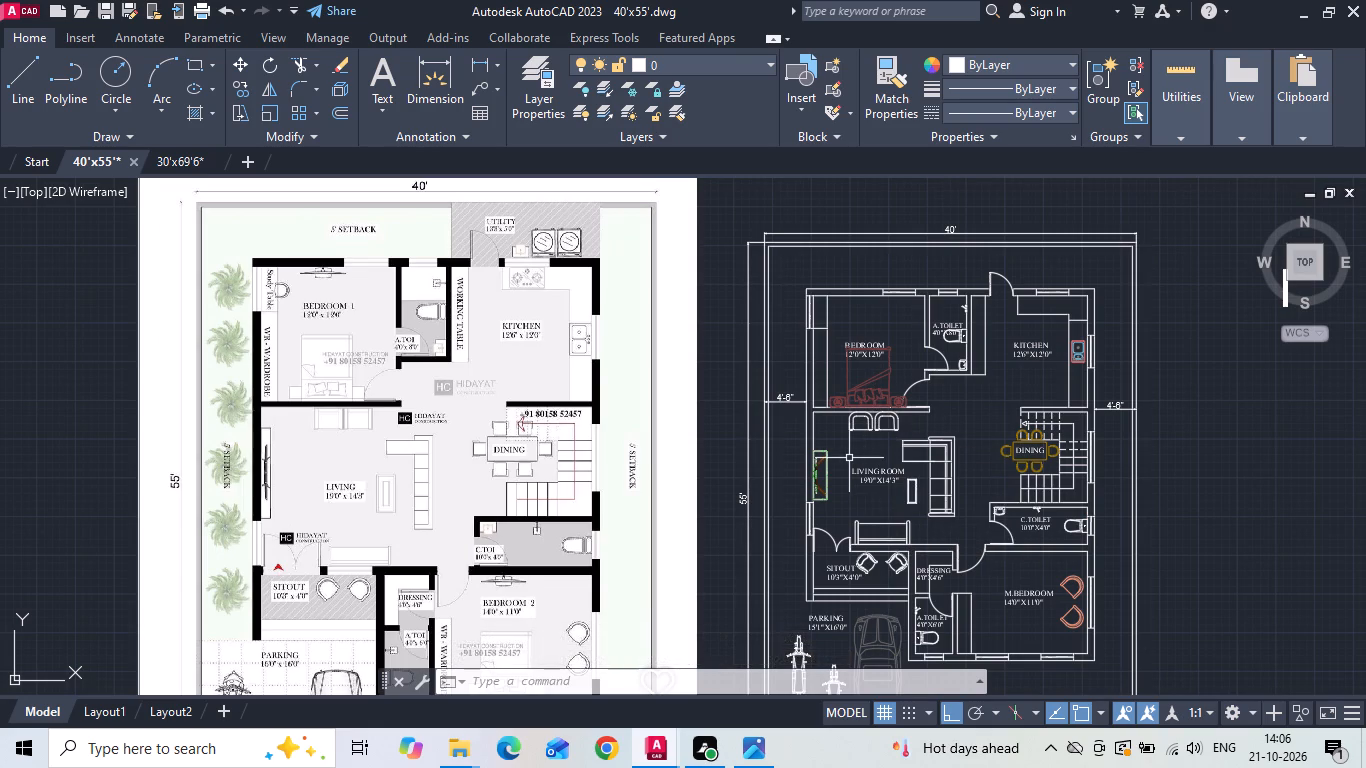
Scale the bed down slightly more so its eastern side table clears the bedroom door swing.
scroll(882, 407, up, 2)
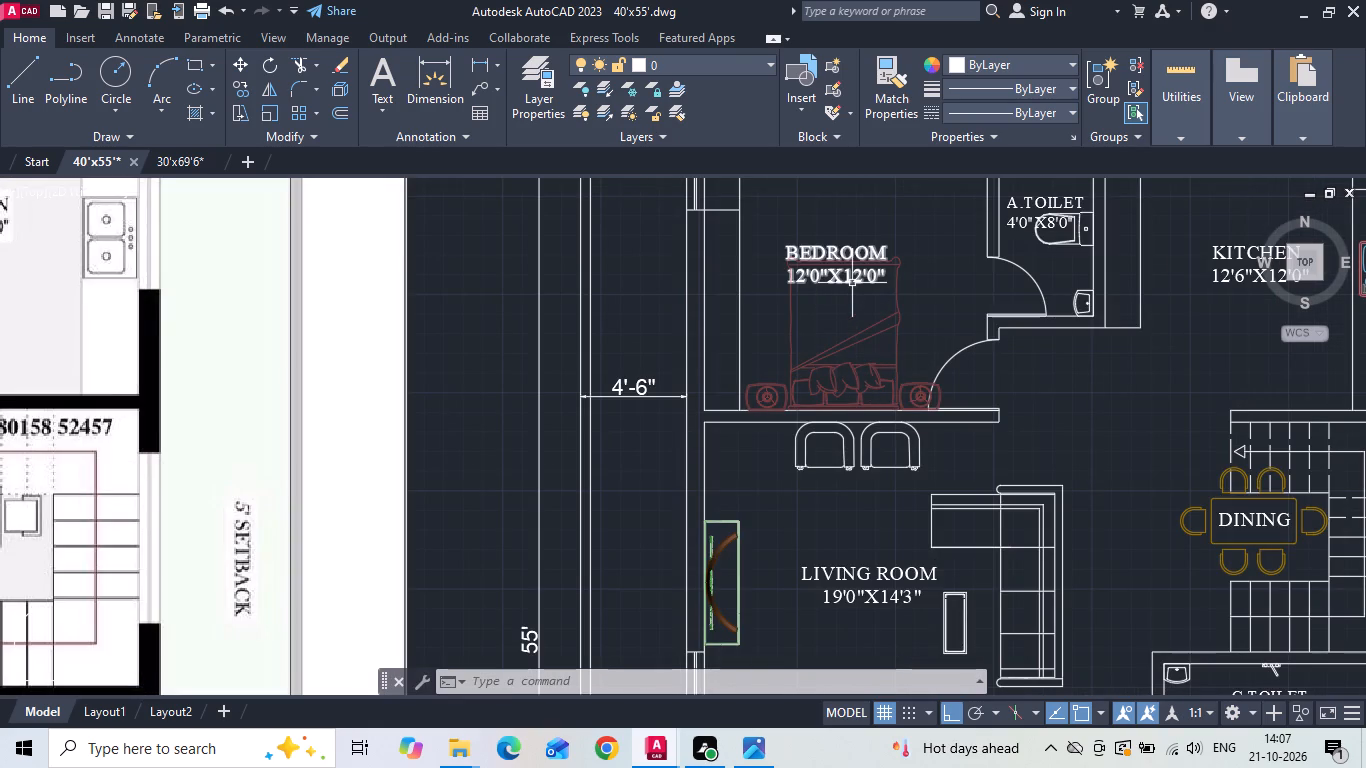
click(909, 392)
right_click(909, 392)
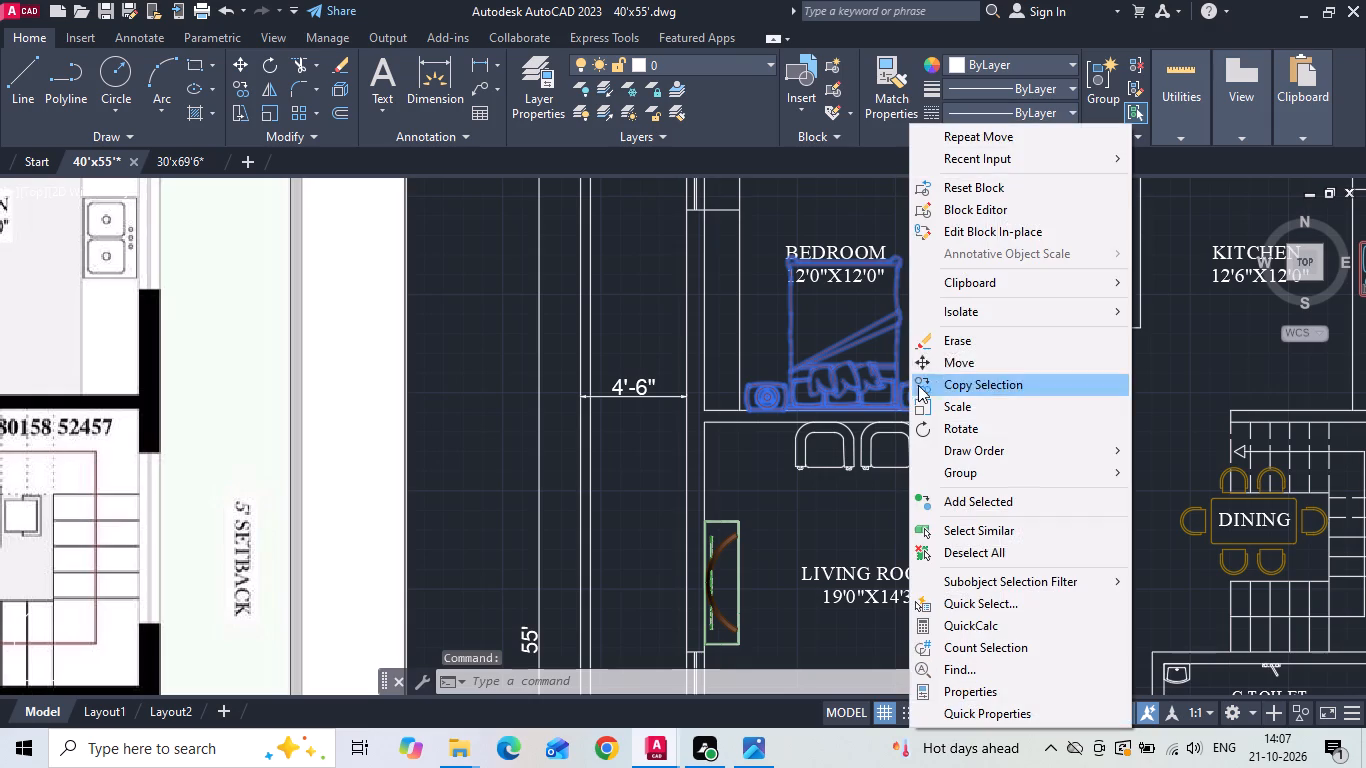
click(959, 406)
click(837, 321)
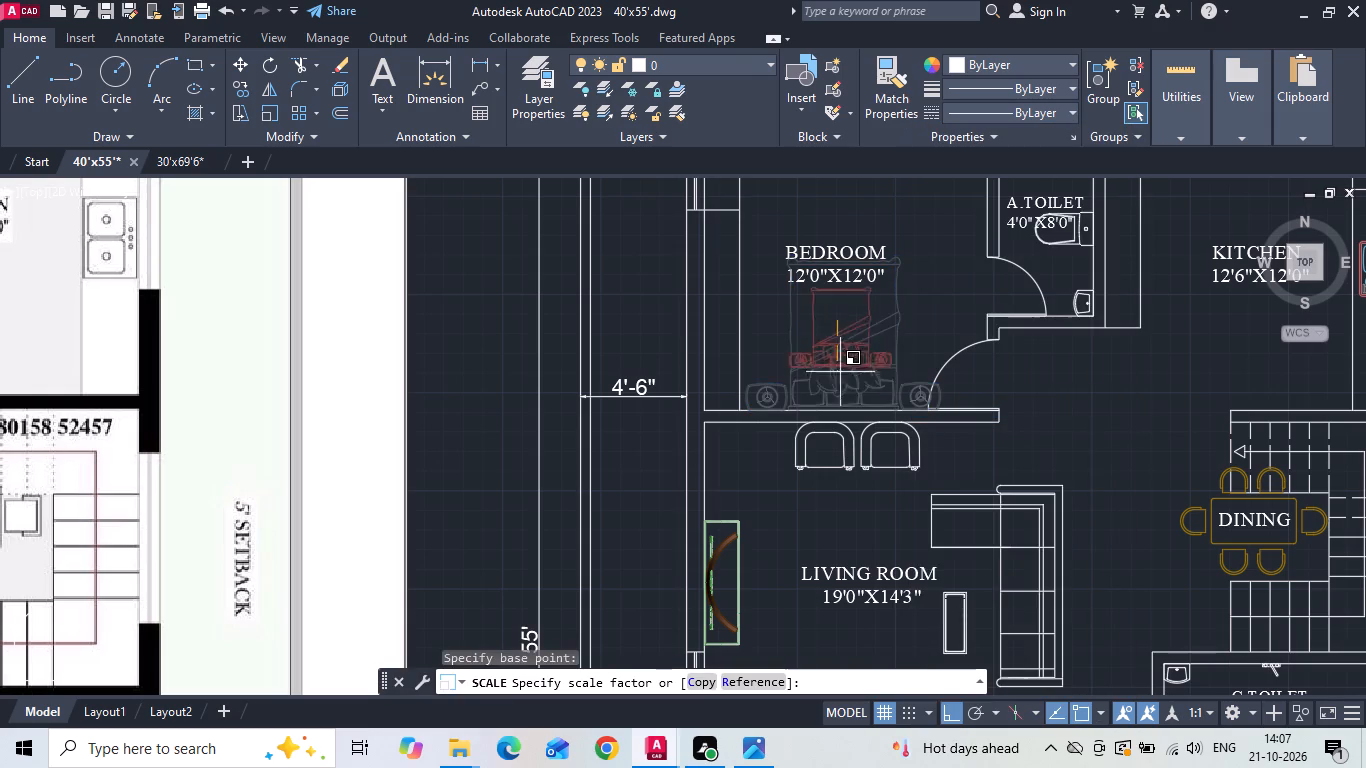
click(840, 408)
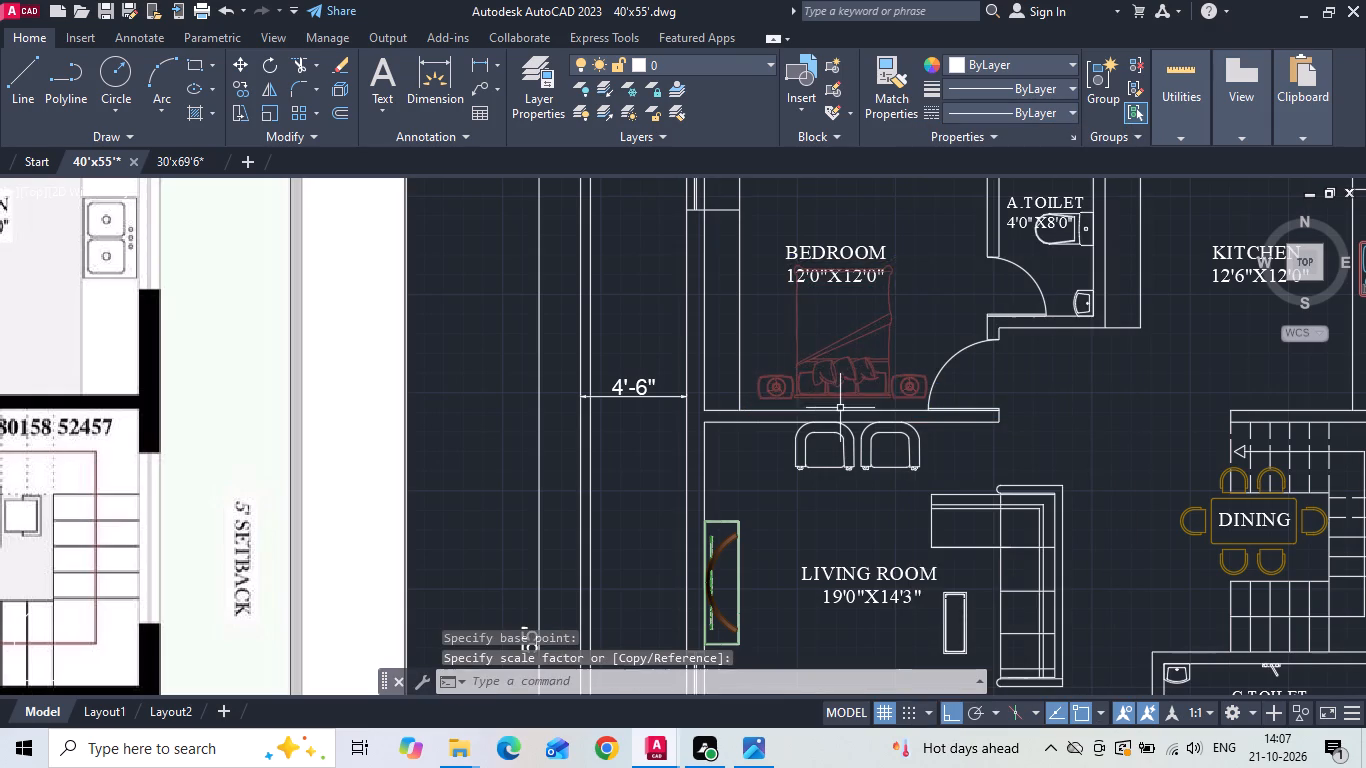
Move the smaller bed with its side tables south onto the bedroom's south wall line.
click(840, 390)
right_click(831, 371)
right_click(830, 350)
click(811, 334)
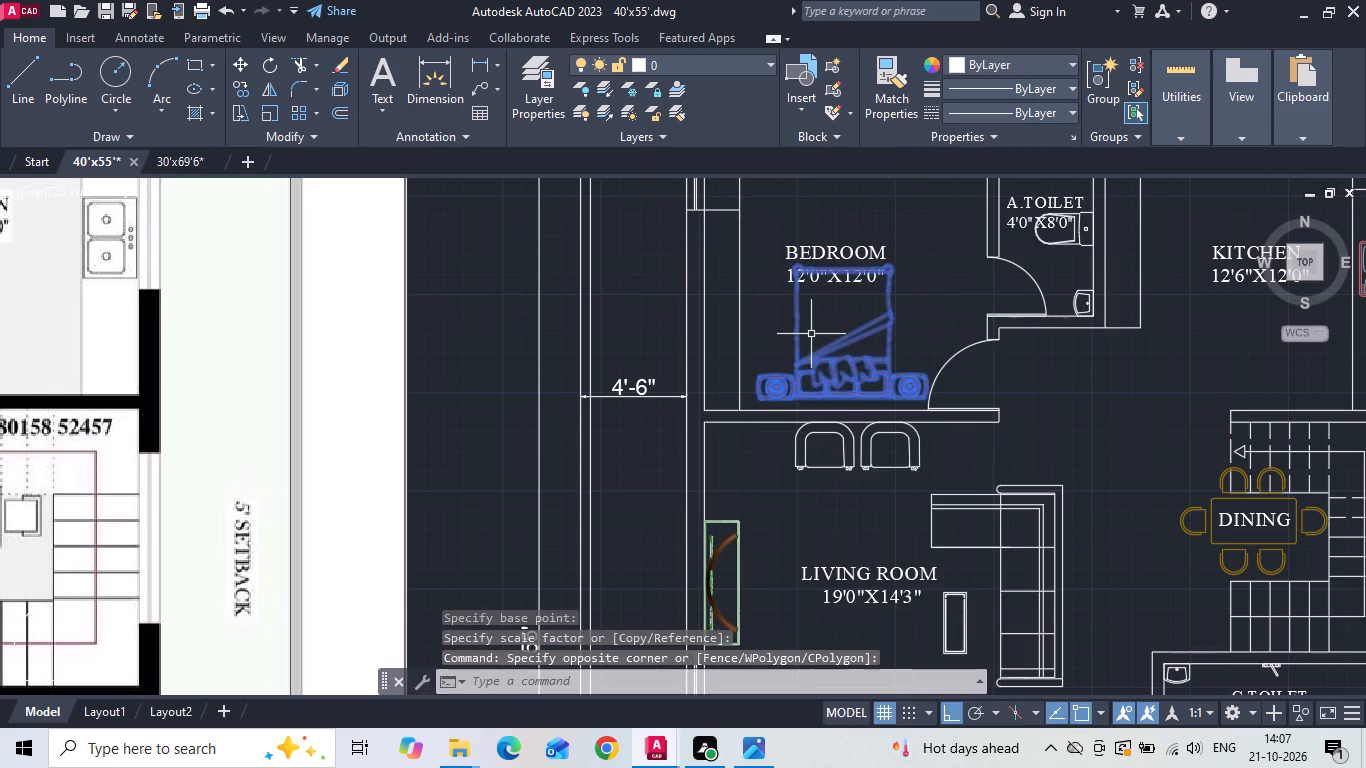
right_click(811, 334)
click(844, 370)
scroll(844, 370, up, 2)
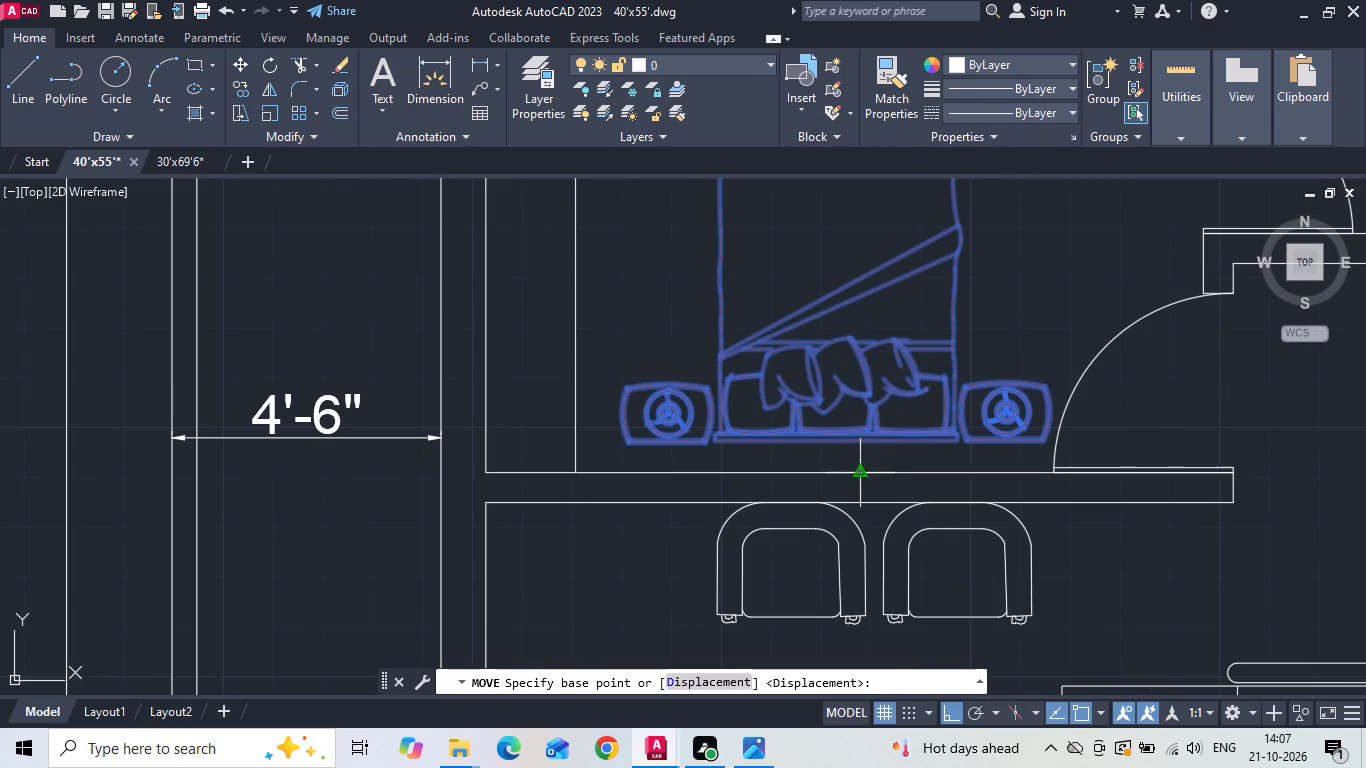
click(850, 446)
click(849, 468)
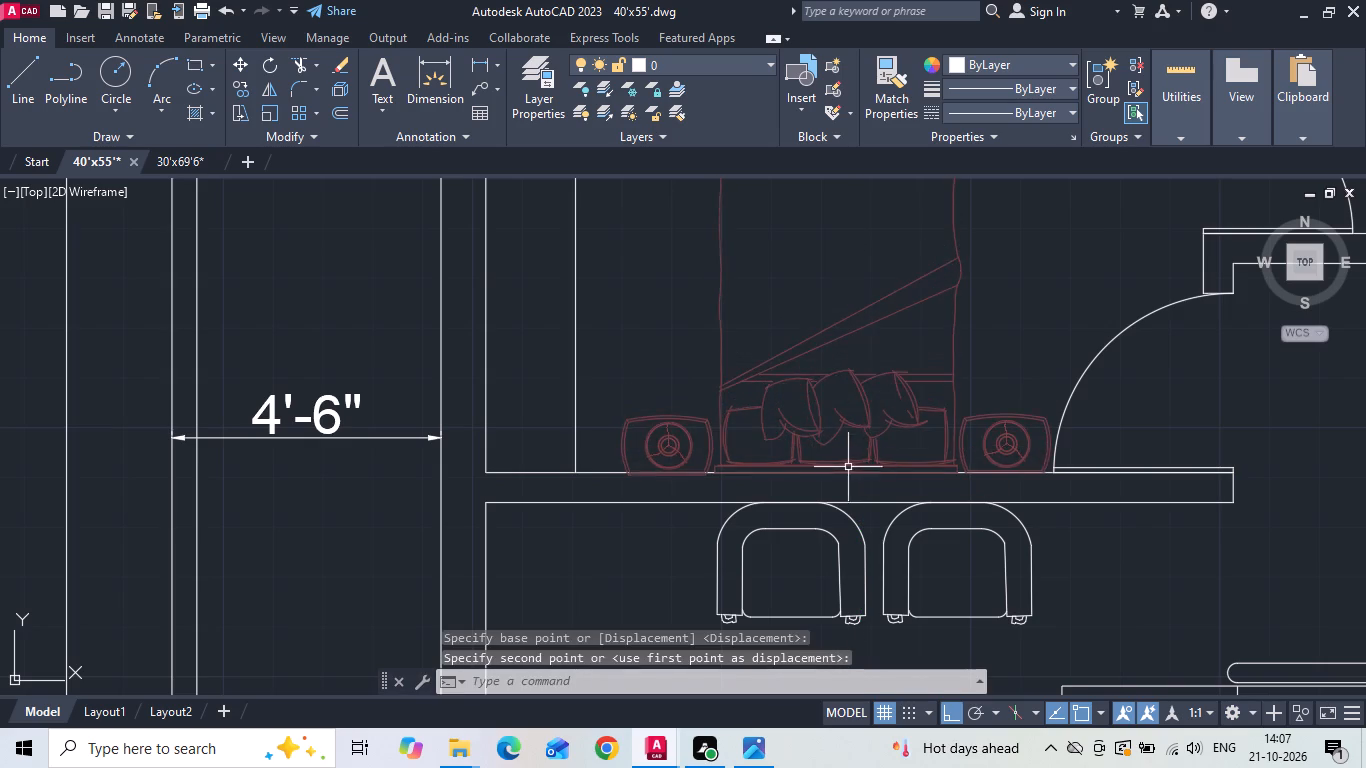
Nudge the bed north so the side tables' back edges sit exactly on the bedroom's south wall line.
click(687, 414)
right_click(683, 415)
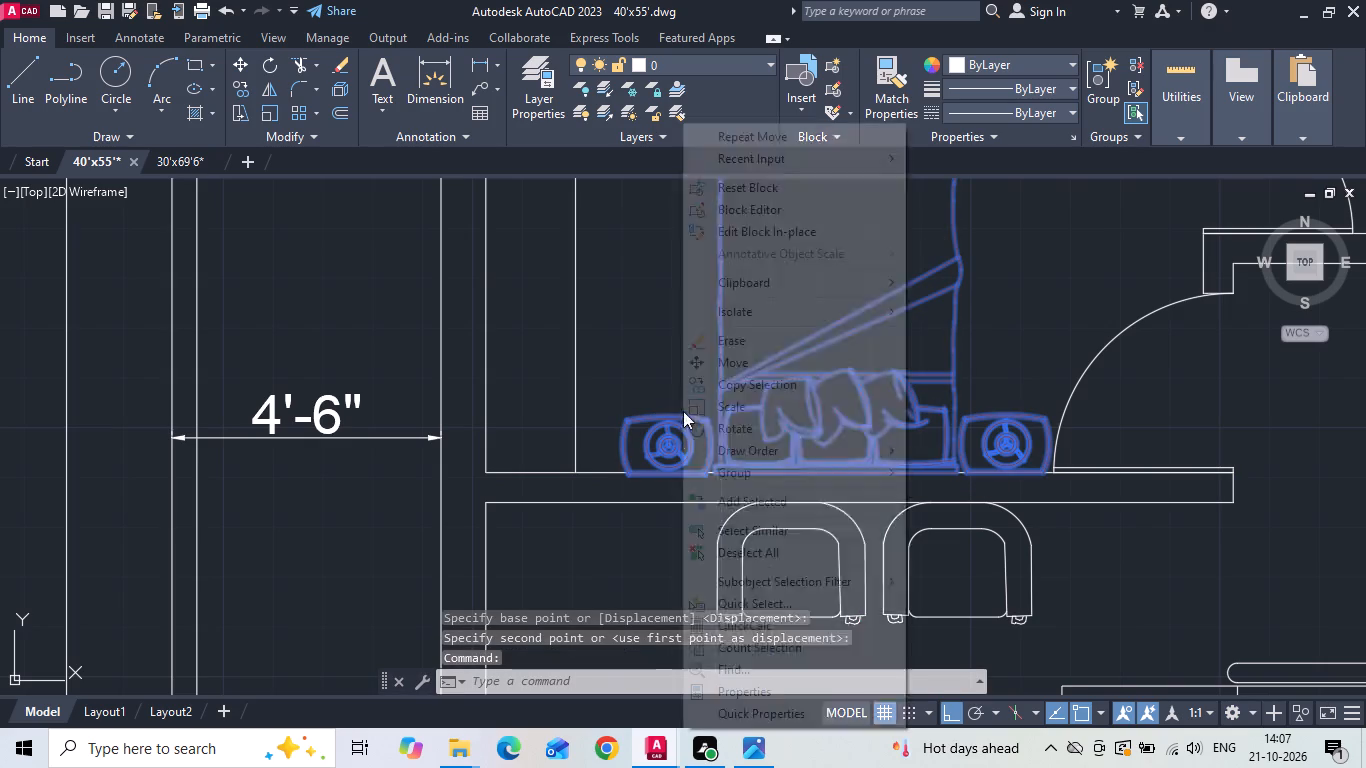
click(716, 358)
scroll(685, 488, up, 4)
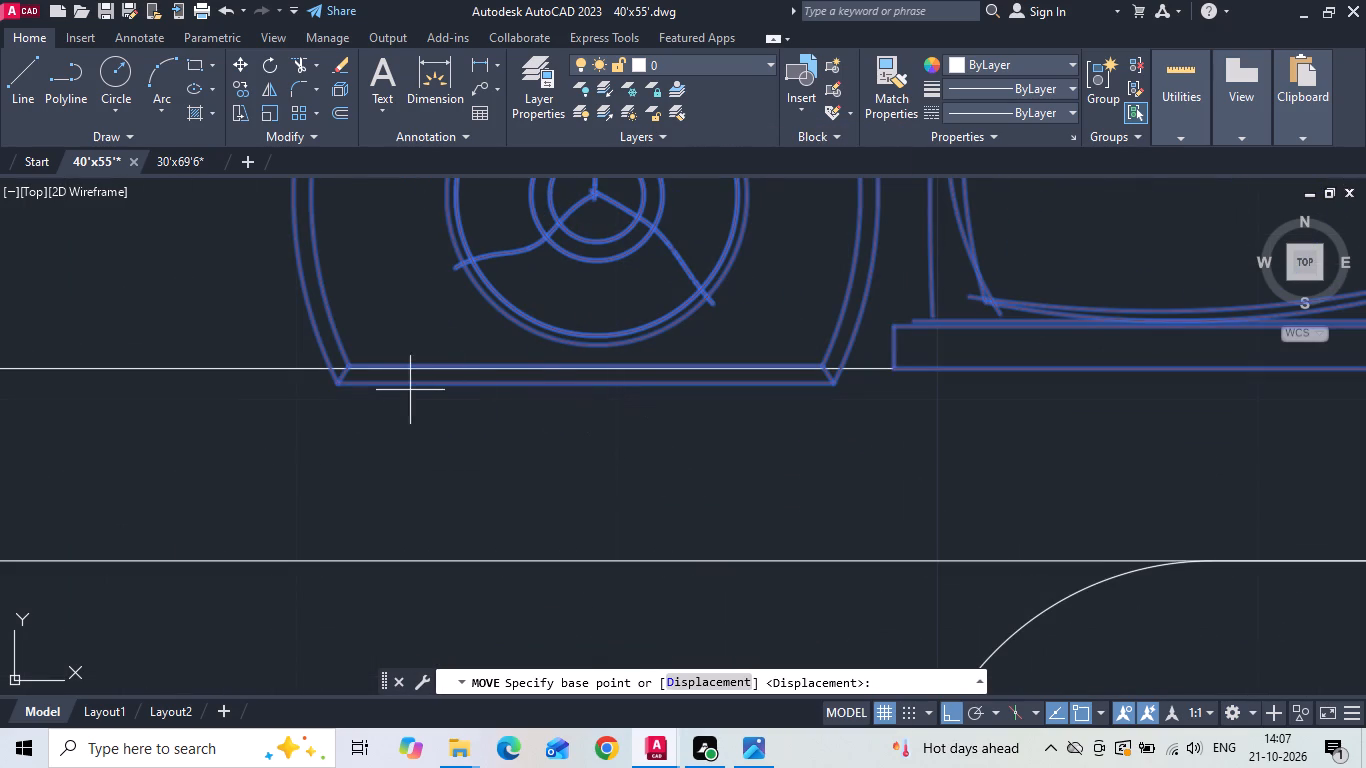
click(337, 391)
click(339, 367)
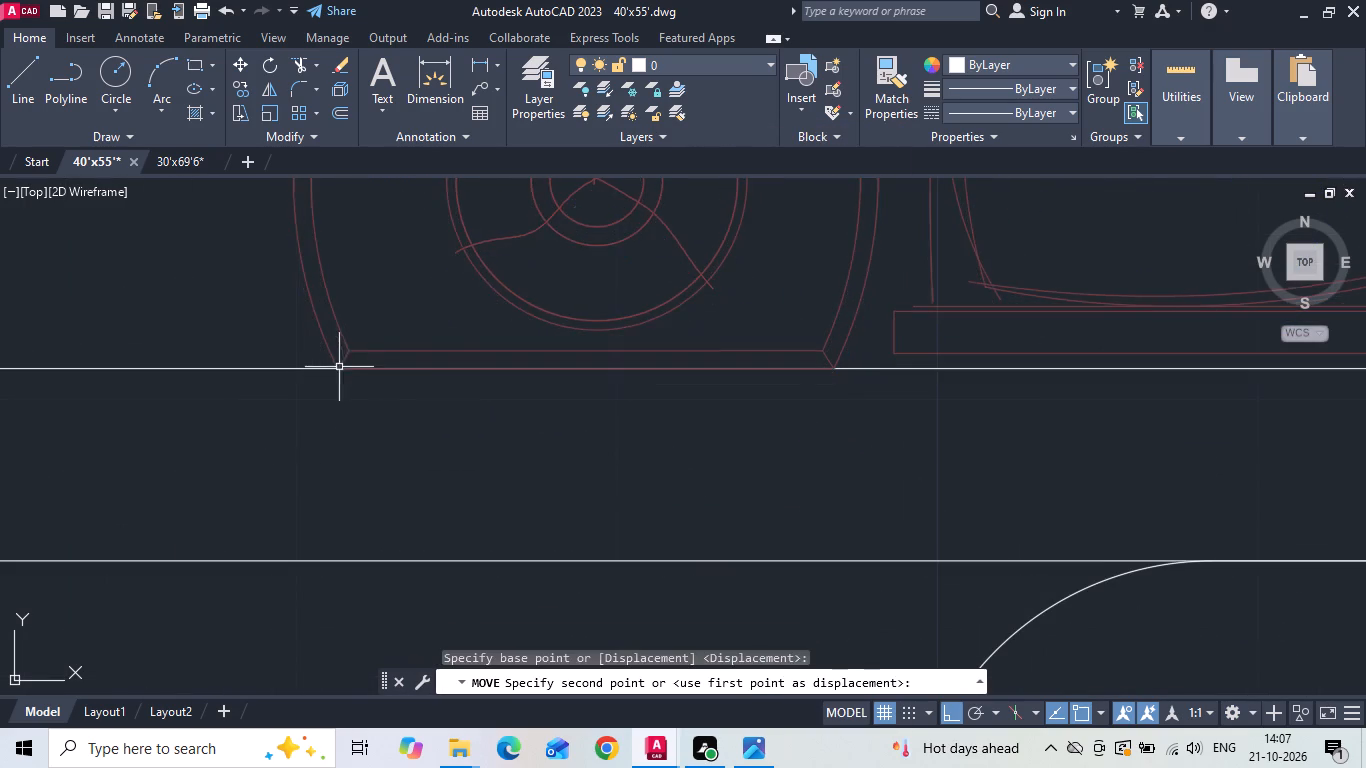
scroll(456, 391, down, 3)
scroll(771, 407, down, 4)
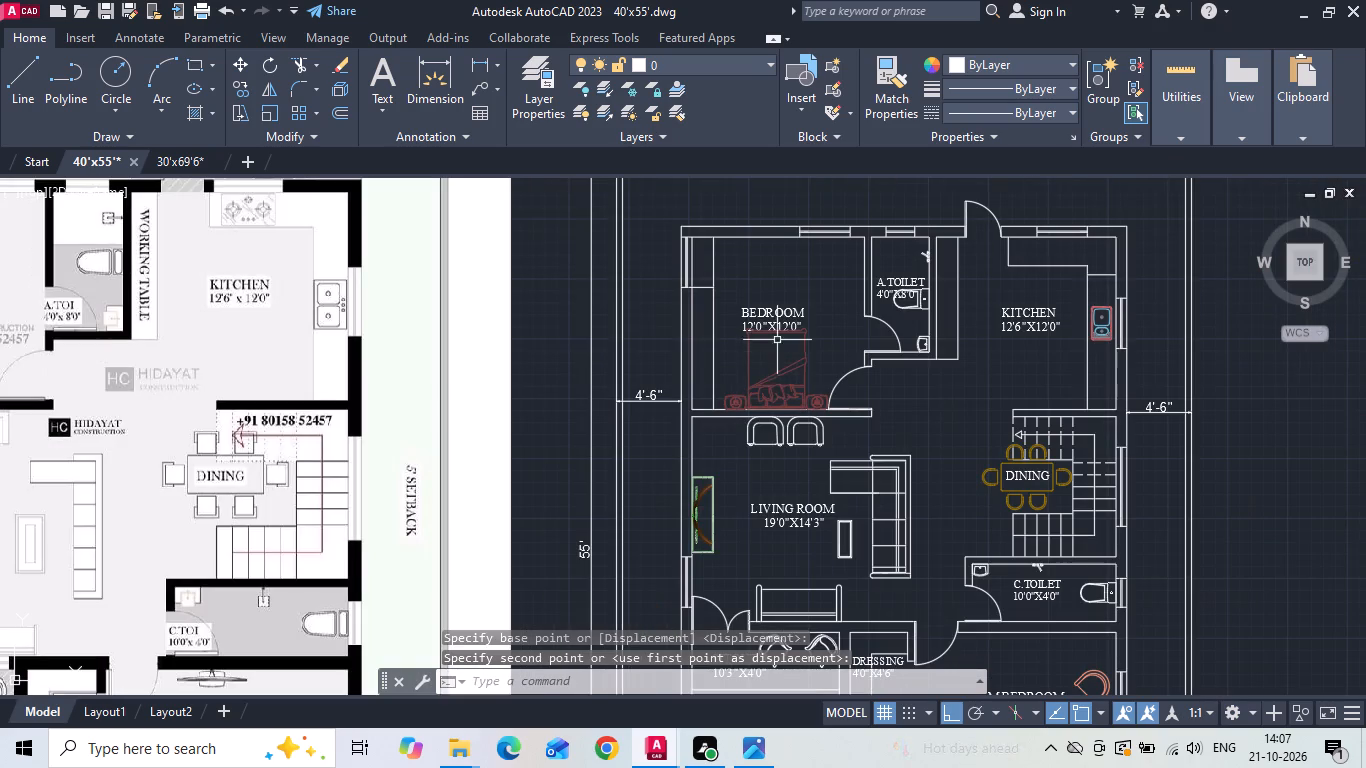
Move the BEDROOM 12'0"X12'0" label slightly north so it clears the foot of the bed.
click(781, 321)
right_click(781, 321)
click(813, 359)
scroll(823, 330, up, 2)
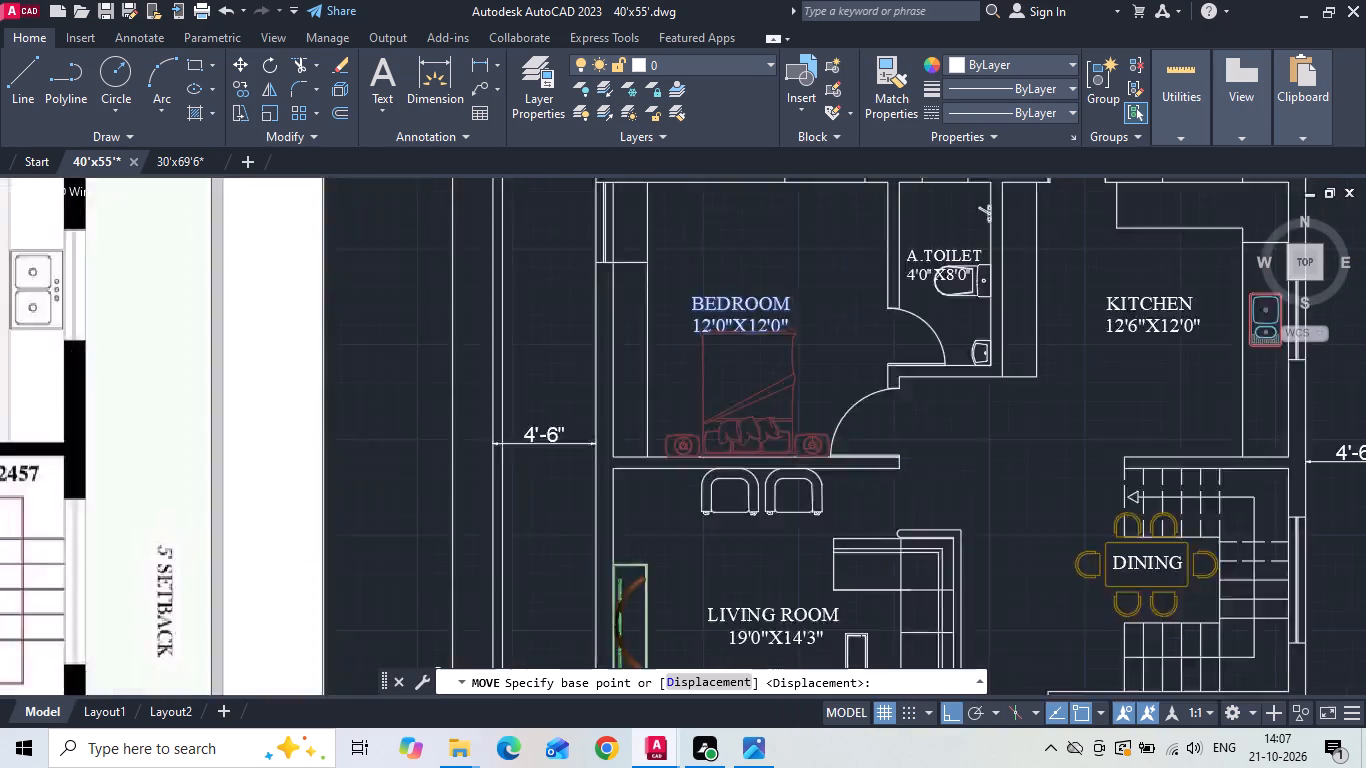
click(836, 298)
click(838, 275)
scroll(838, 311, down, 3)
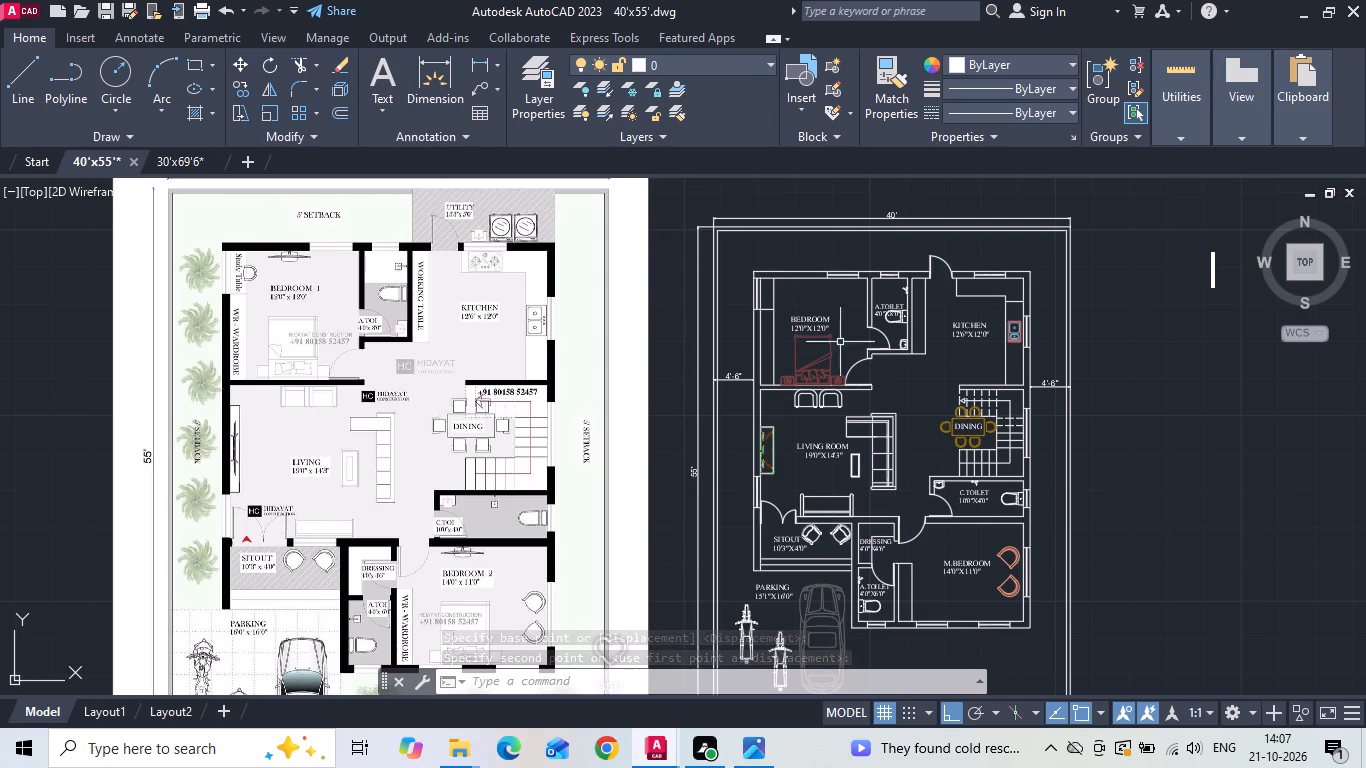
Move the vertical WARKING TABLE label from outside the plan onto the counter strip between the attached toilet and kitchen, with ortho off.
scroll(1263, 270, up, 1)
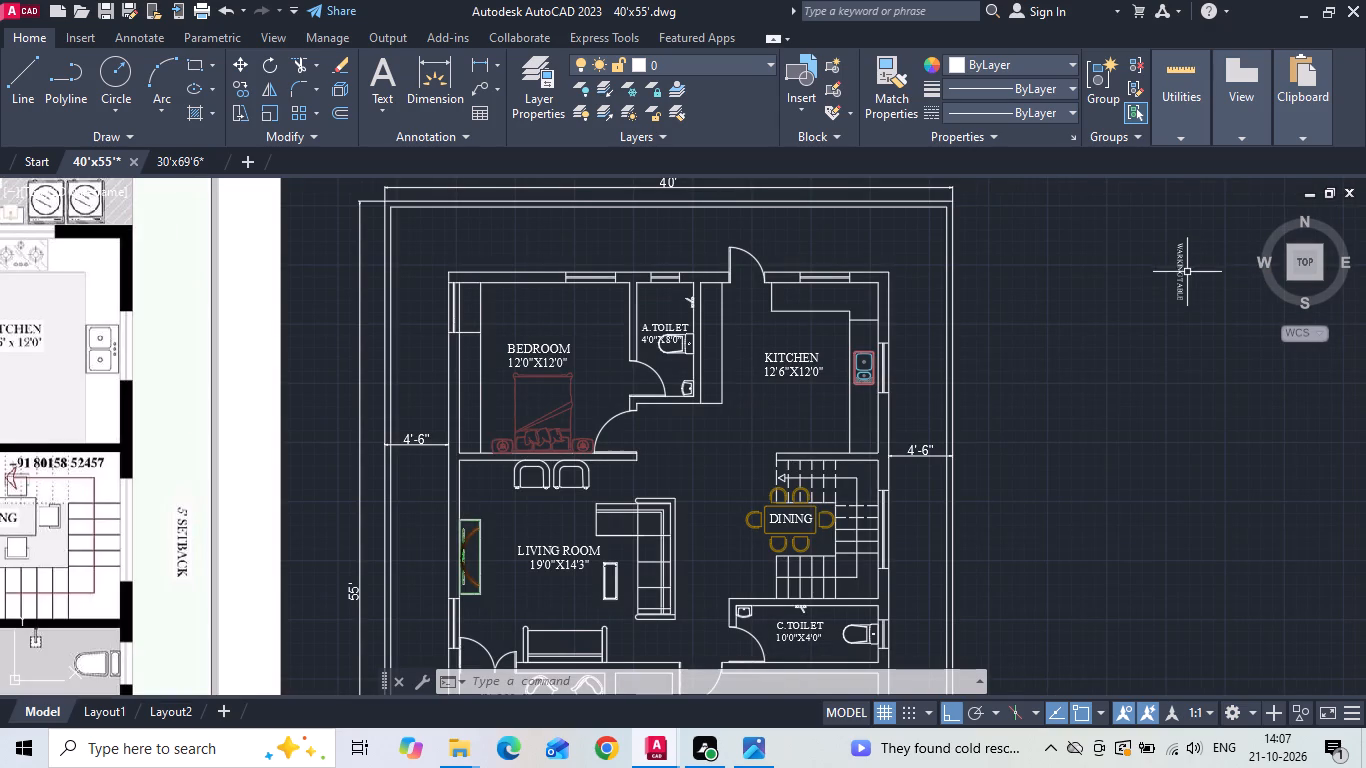
click(1178, 277)
right_click(1177, 276)
click(1212, 359)
drag(1190, 292, 1128, 293)
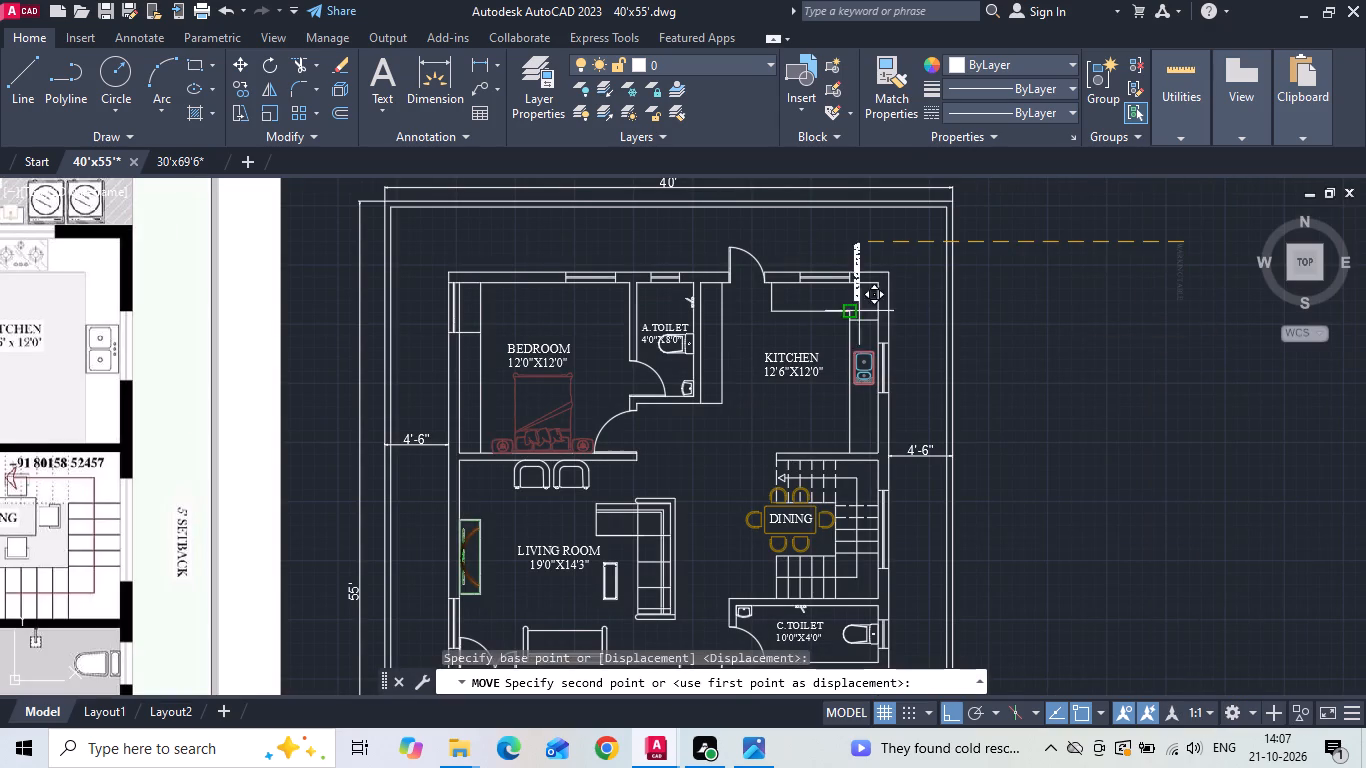
scroll(733, 352, up, 2)
key(F8)
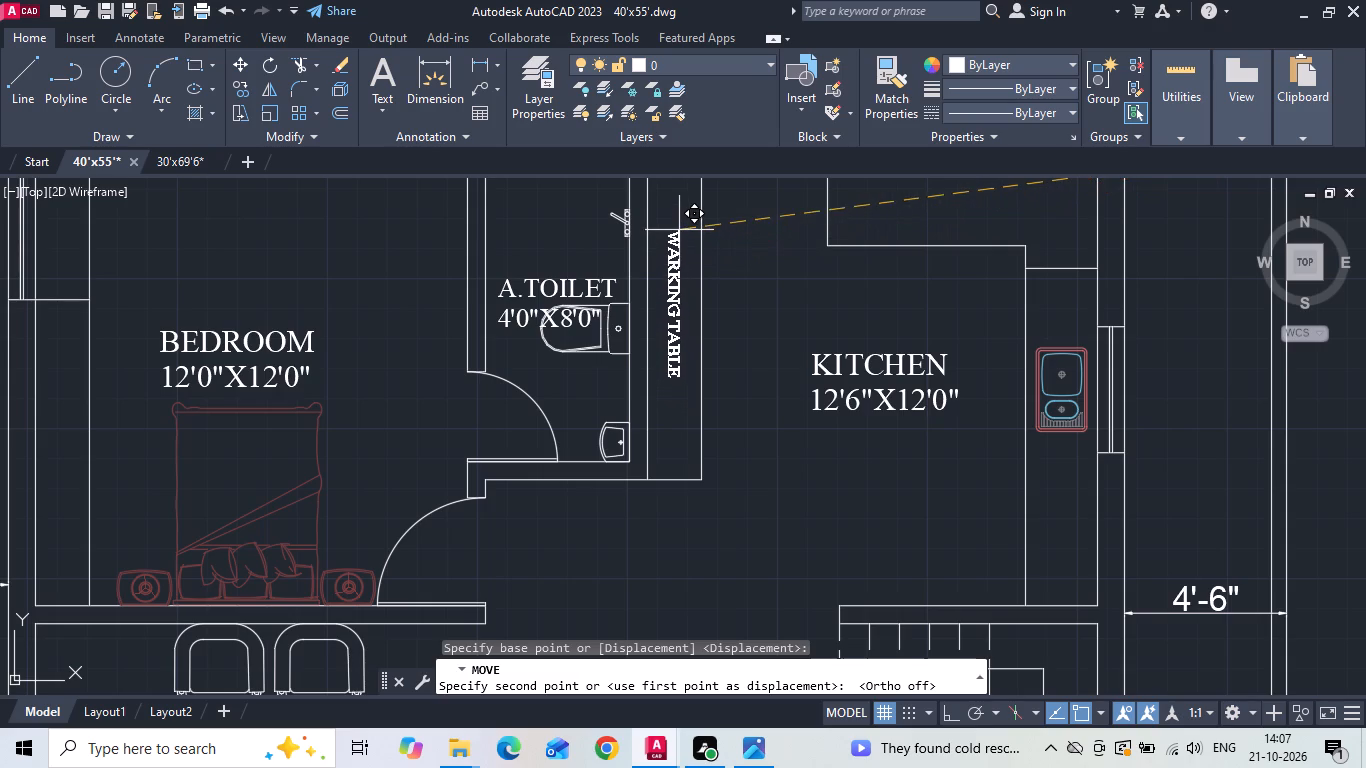
click(677, 226)
Set the WARKING TABLE label's text height to 5".
double_click(671, 266)
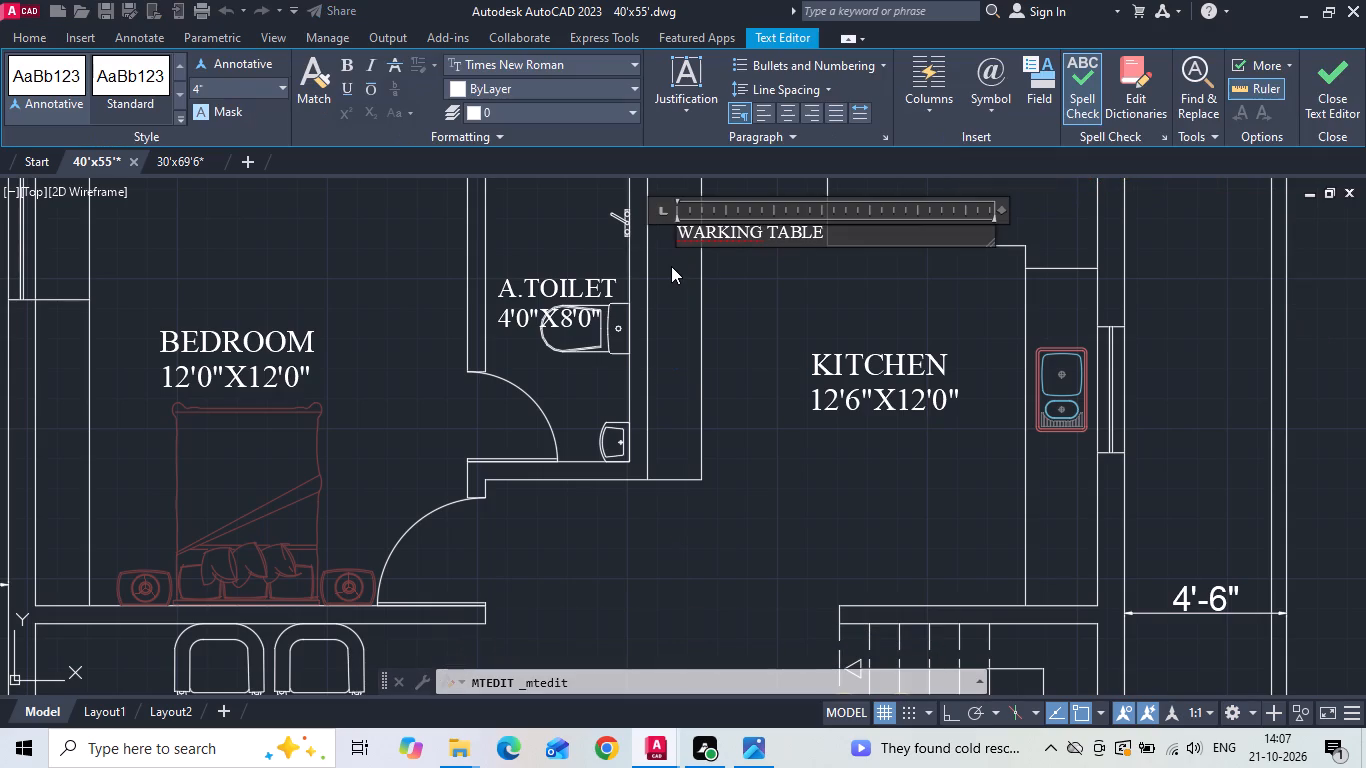
key(ctrl+a)
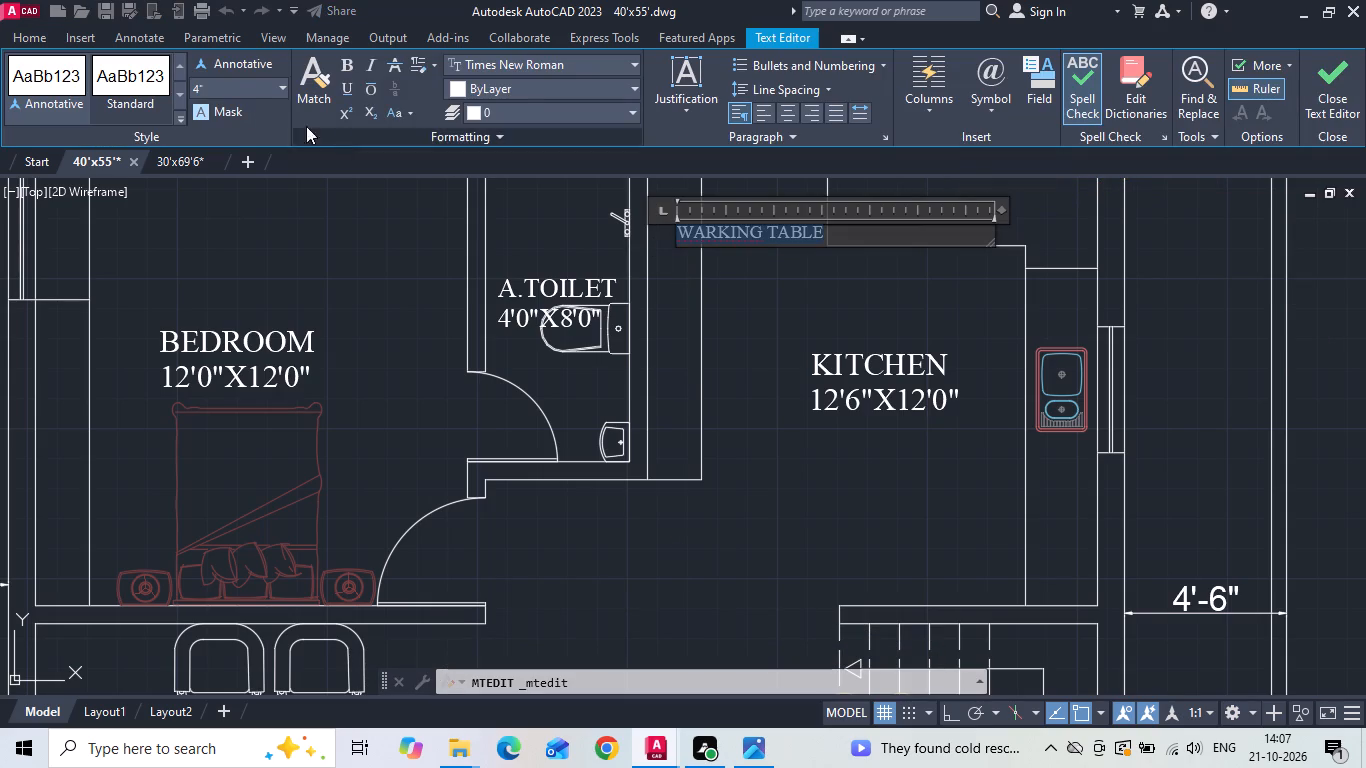
click(214, 87)
key(BackSpace)
text(5")
key(shift+Return)
click(790, 317)
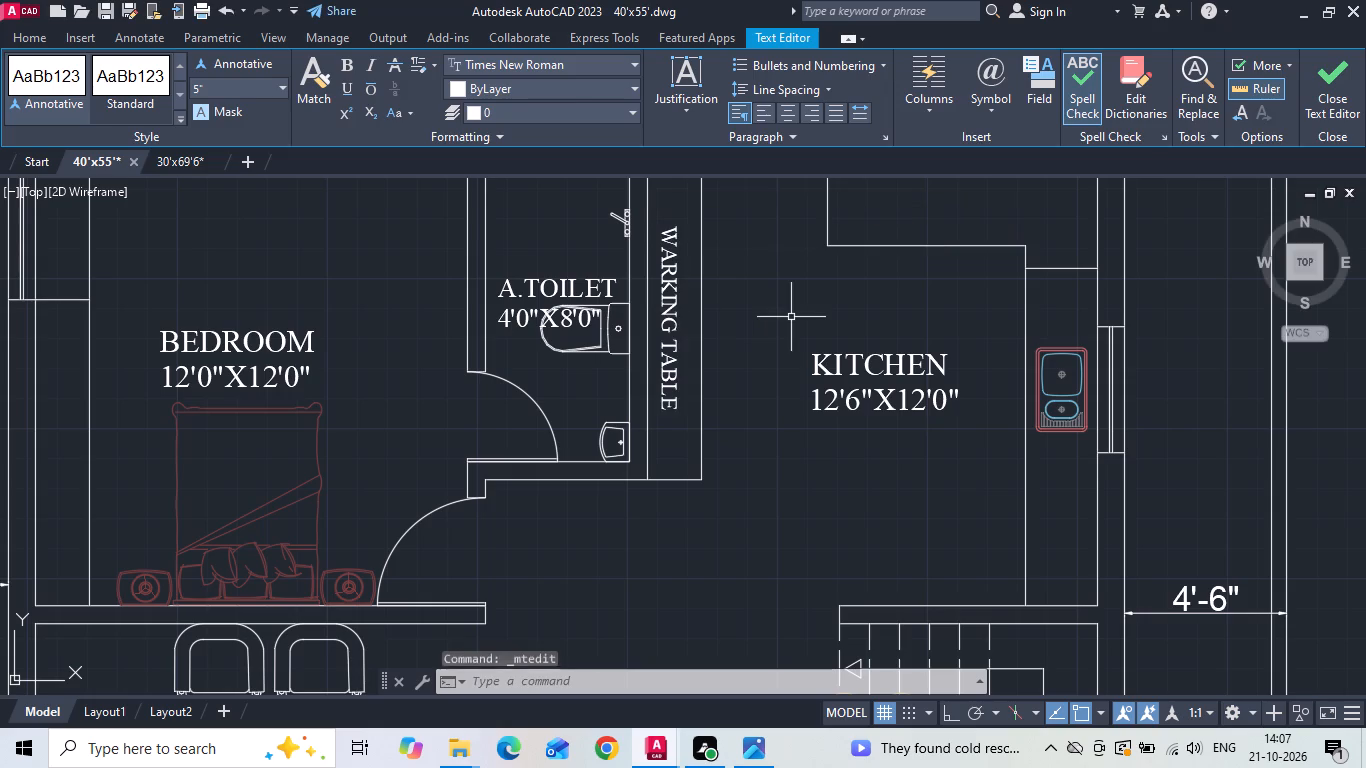
Copy the study chair and the STUDY TABLE, WR-WARDROBE and 4' SETBACK labels from the ground-floor master bedroom area of the 30'x69'6" drawing.
scroll(804, 347, down, 2)
middle_drag(183, 343, 357, 329)
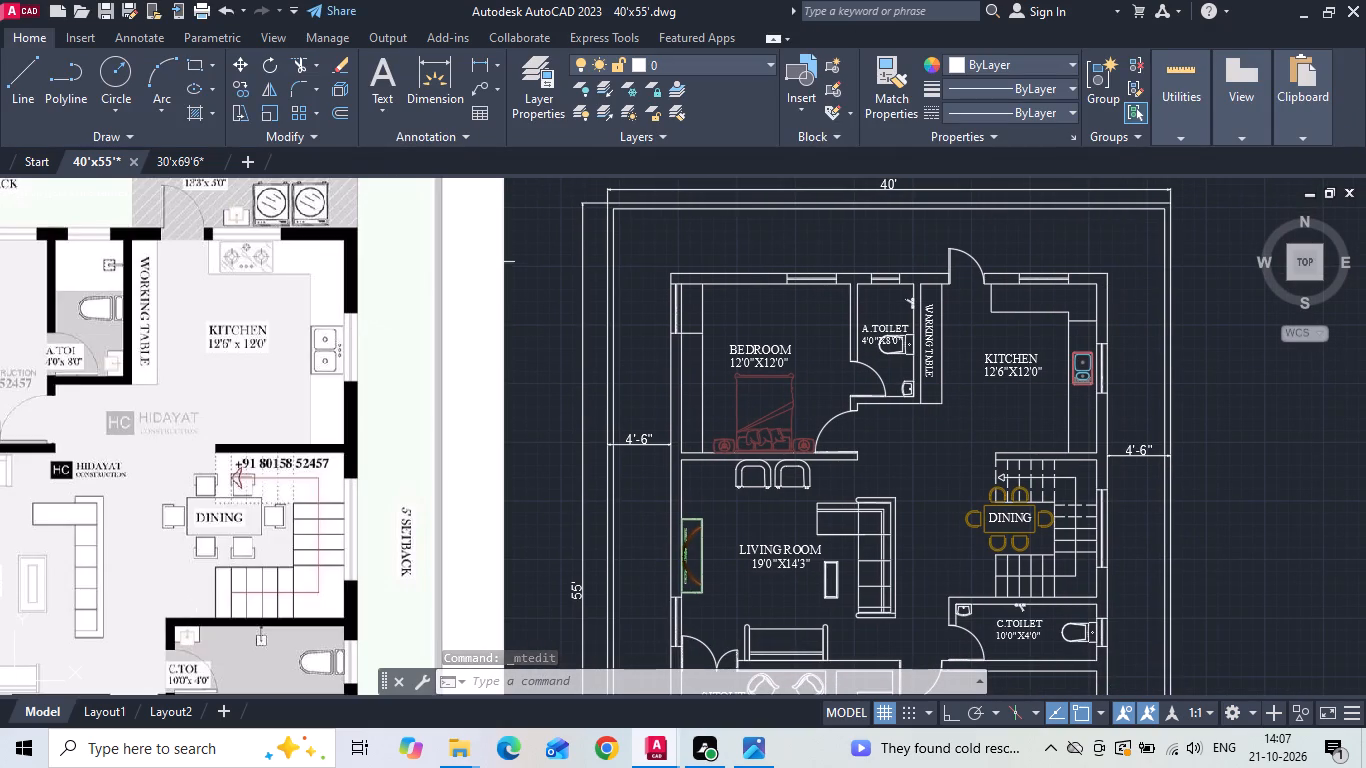
click(175, 153)
scroll(389, 211, down, 2)
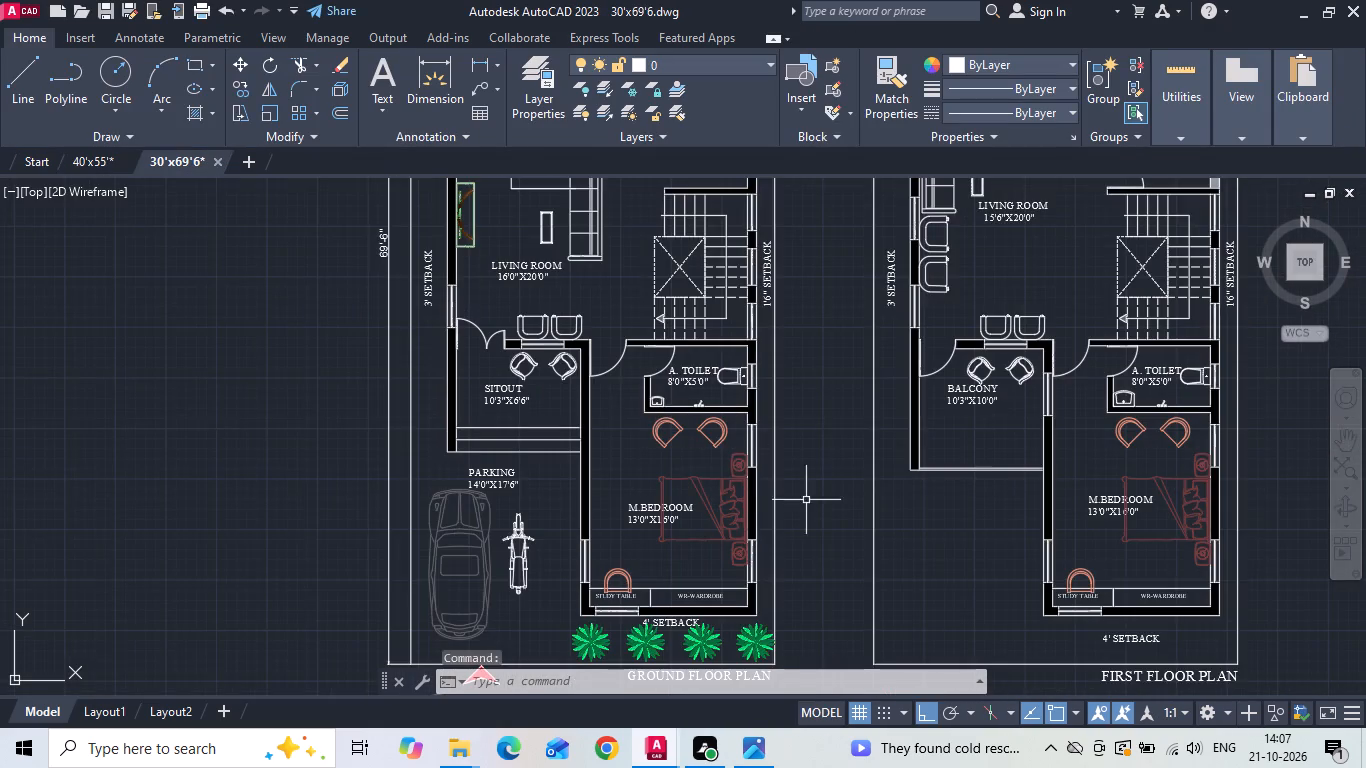
middle_drag(797, 484, 737, 360)
scroll(574, 468, up, 3)
click(551, 493)
drag(558, 423, 557, 417)
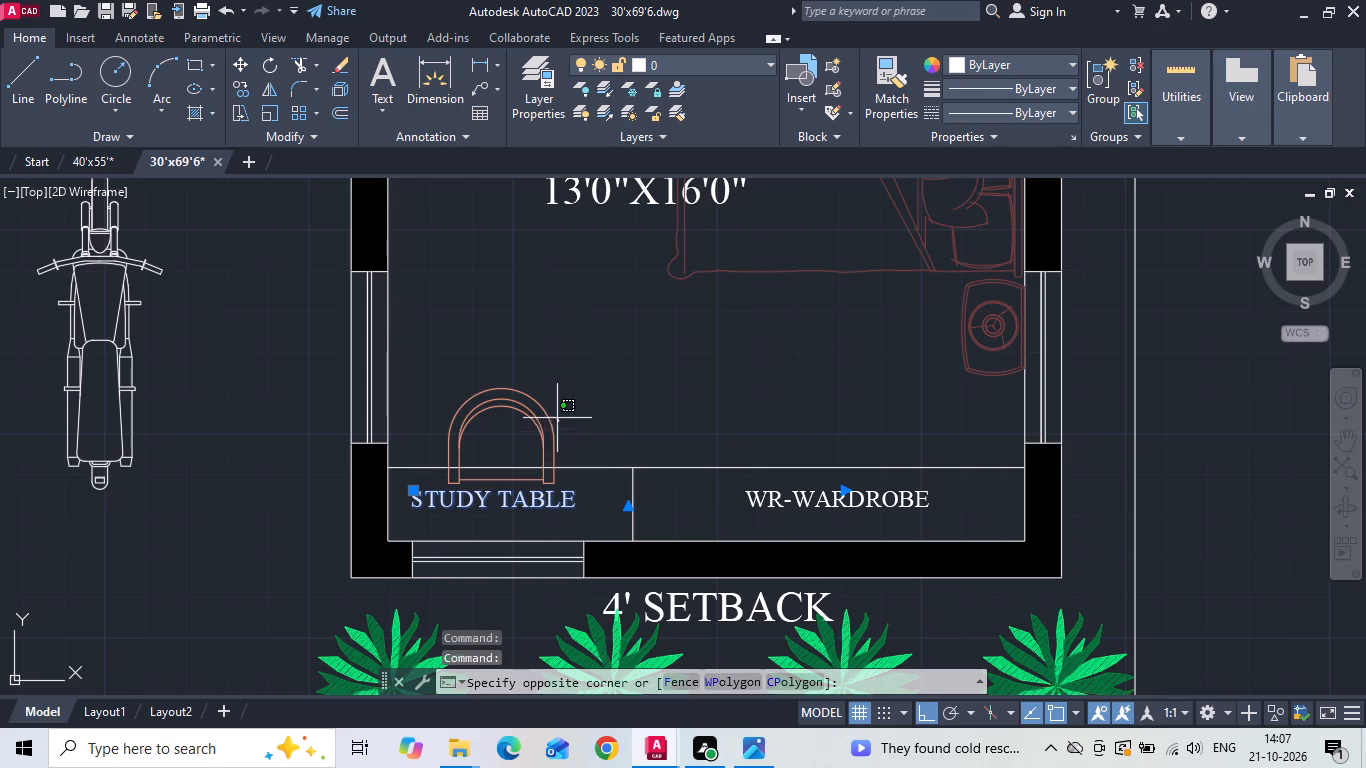
drag(557, 417, 547, 413)
click(450, 372)
click(767, 495)
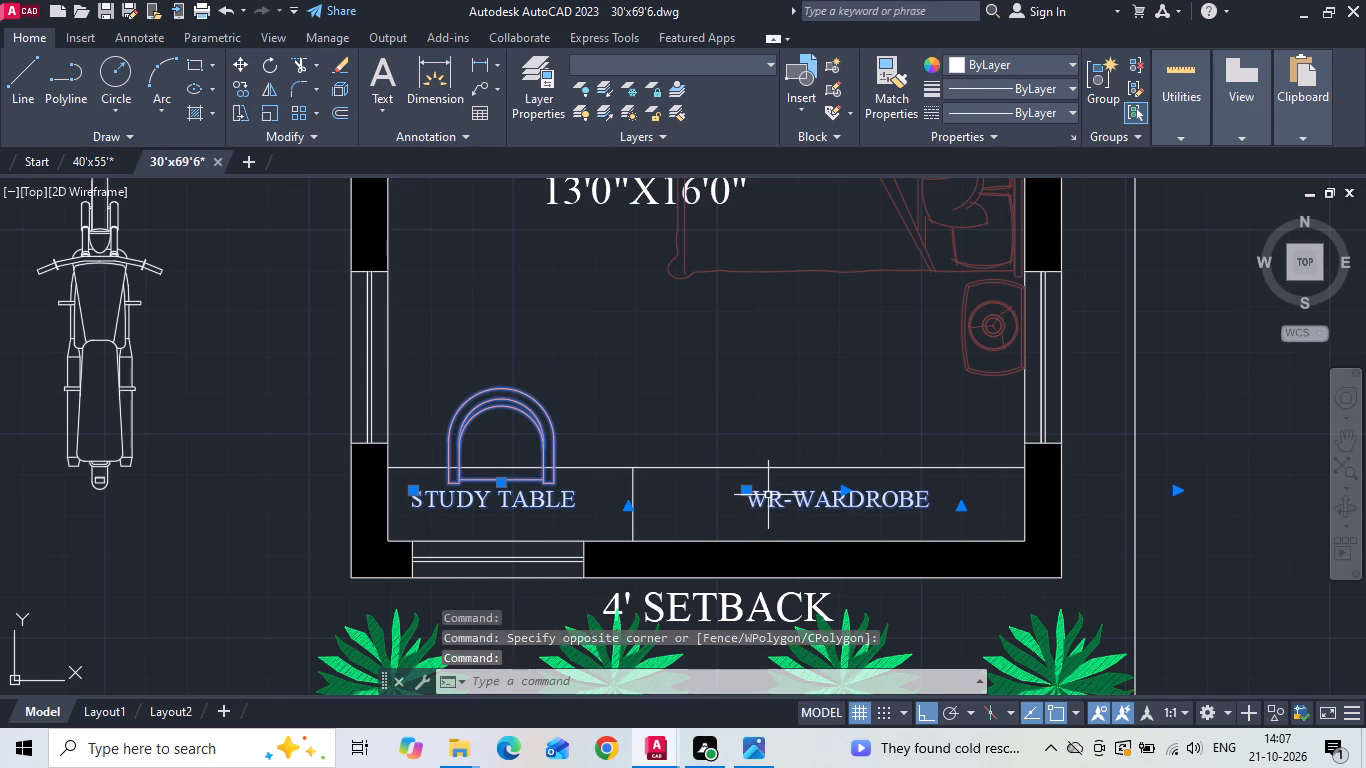
click(703, 606)
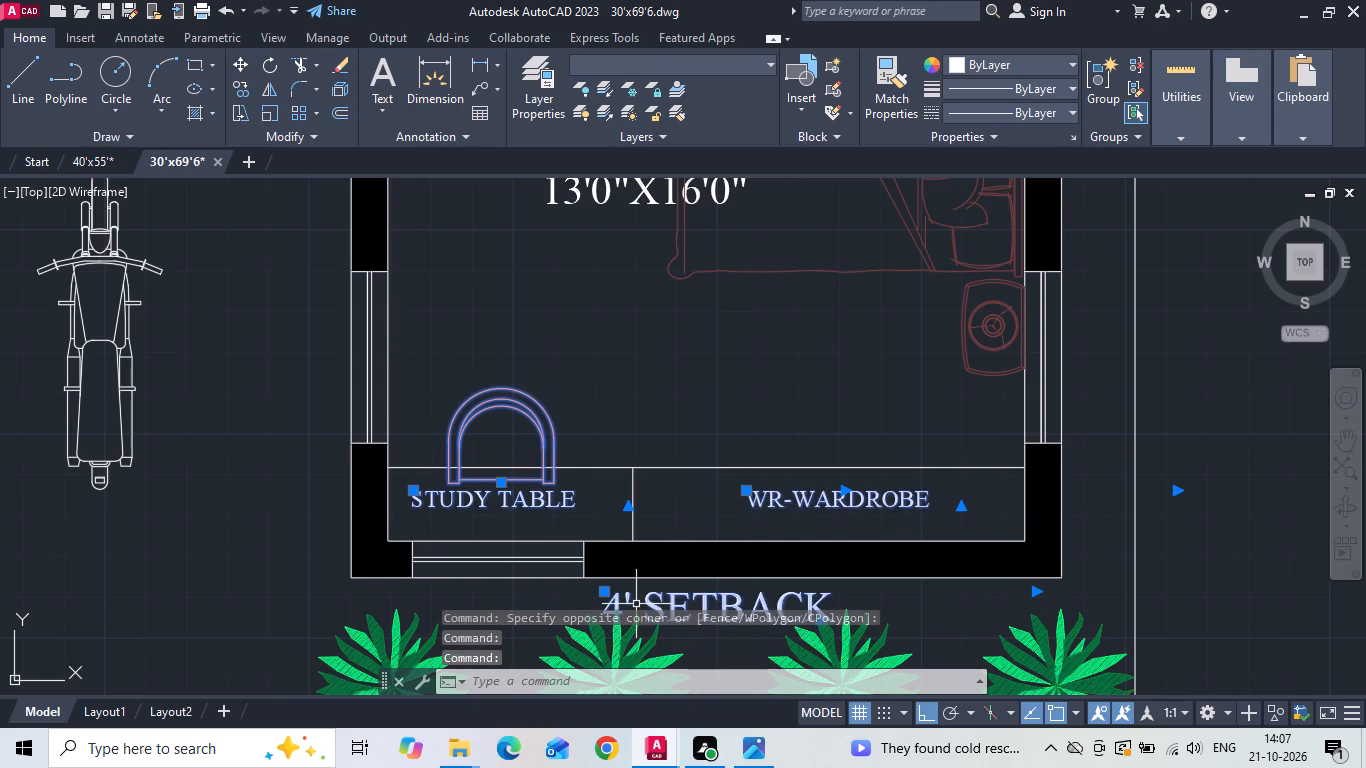
key(ctrl+c)
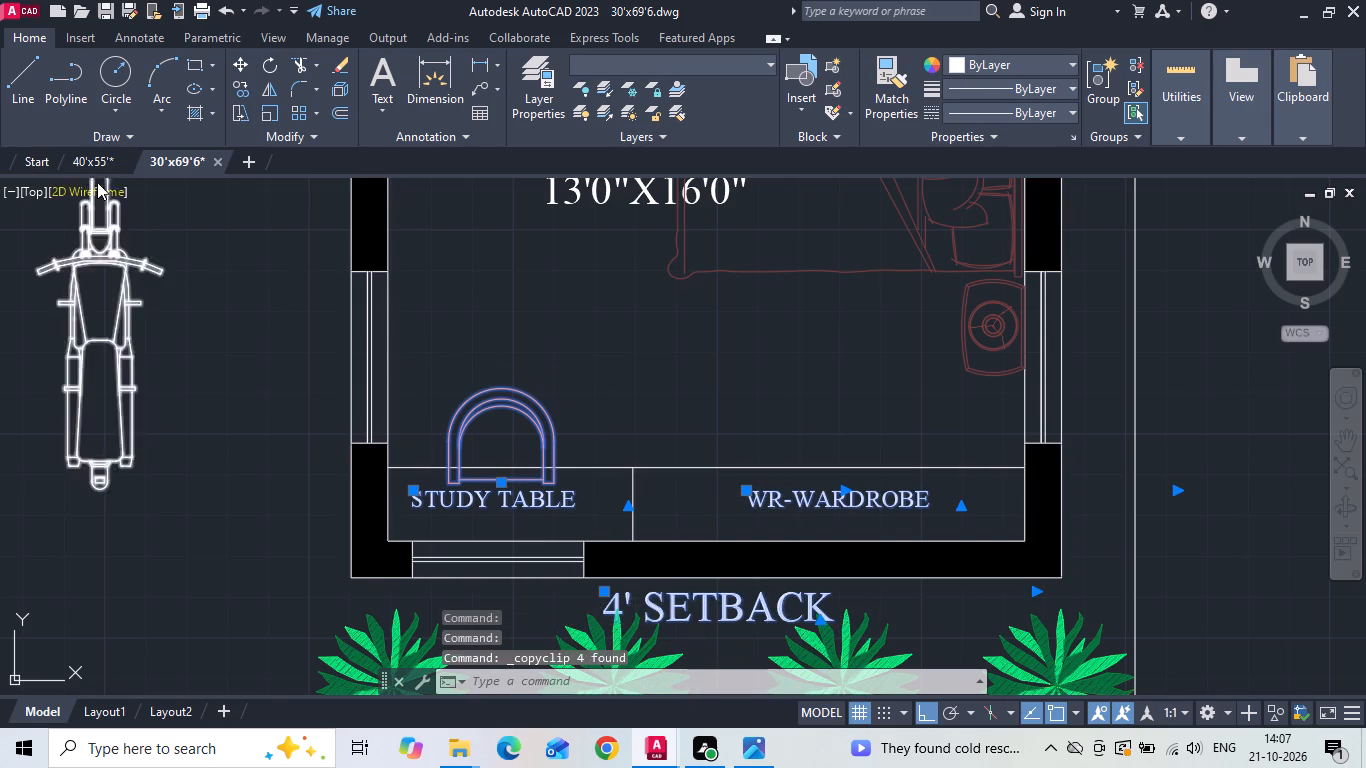
Paste the copied chair and labels into the 40'x55' drawing, in the empty space east of the plan.
click(93, 163)
key(ctrl+v)
scroll(386, 307, down, 2)
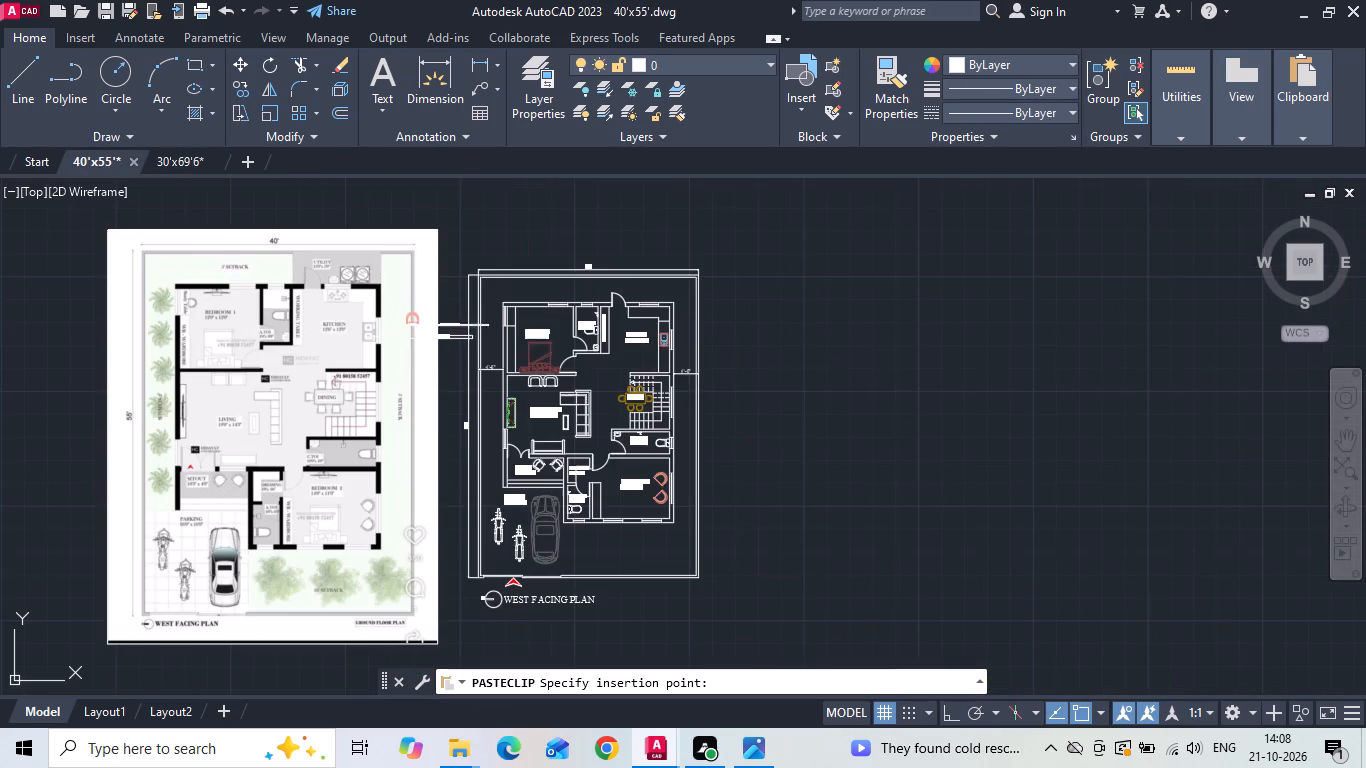
scroll(799, 453, up, 2)
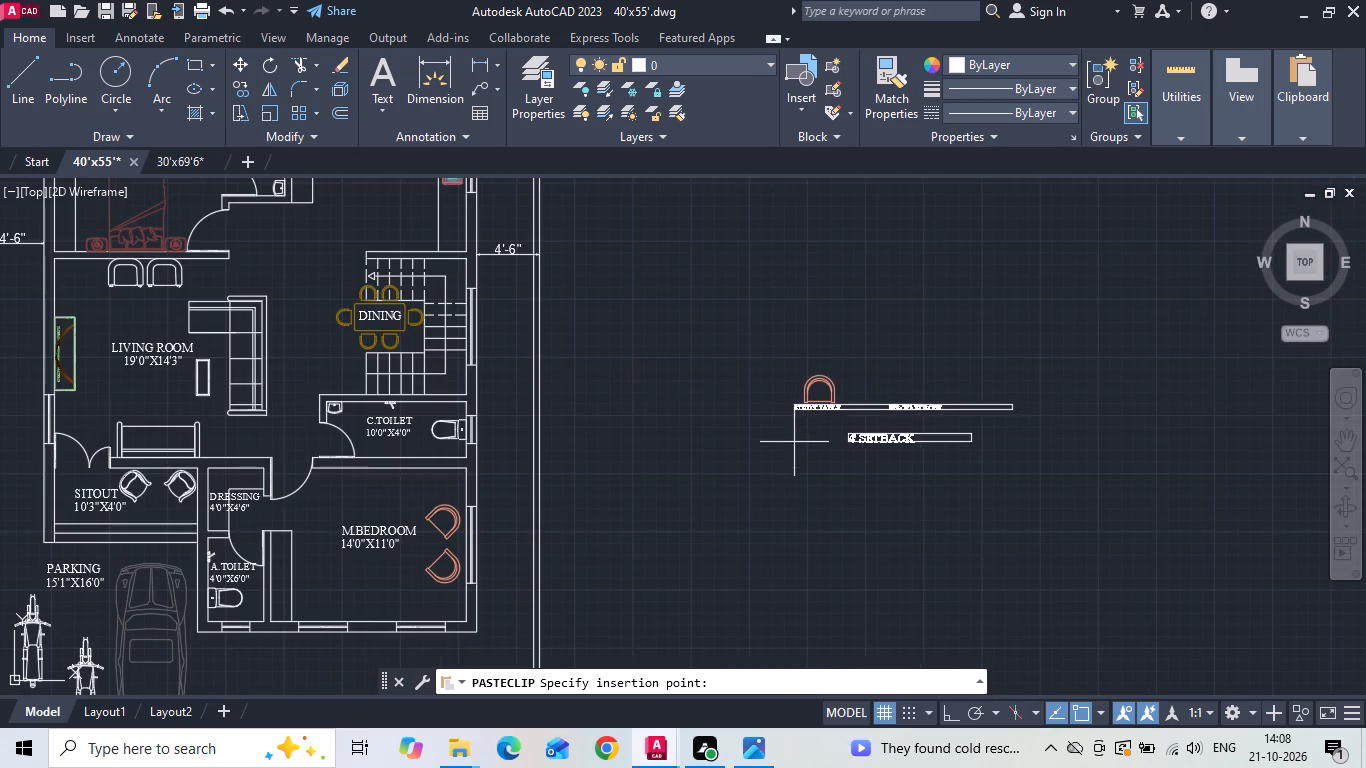
click(787, 442)
Rotate the pasted chair with the STUDY TABLE and WR-WARDROBE labels to 270°, with ortho on, so the text reads vertically downward.
drag(966, 383, 938, 397)
click(783, 407)
right_click(715, 322)
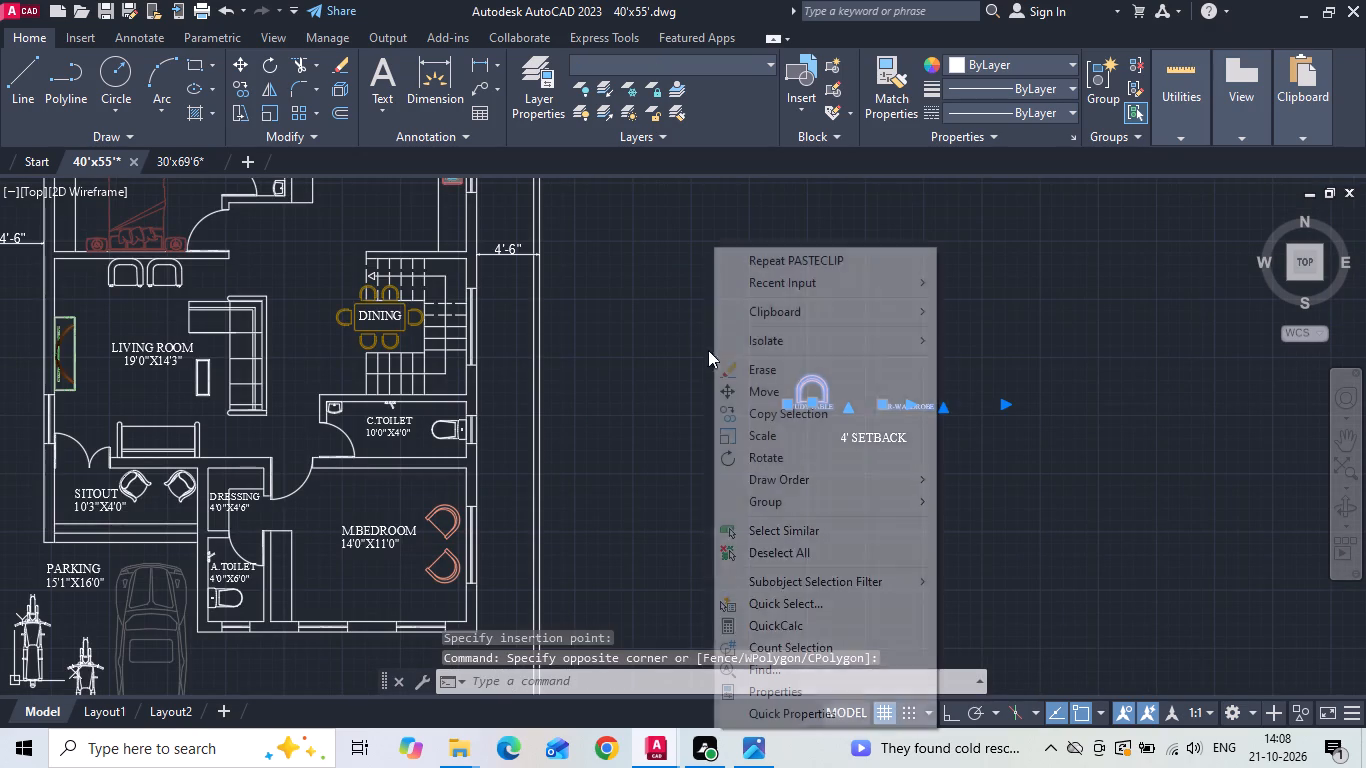
click(746, 452)
click(711, 352)
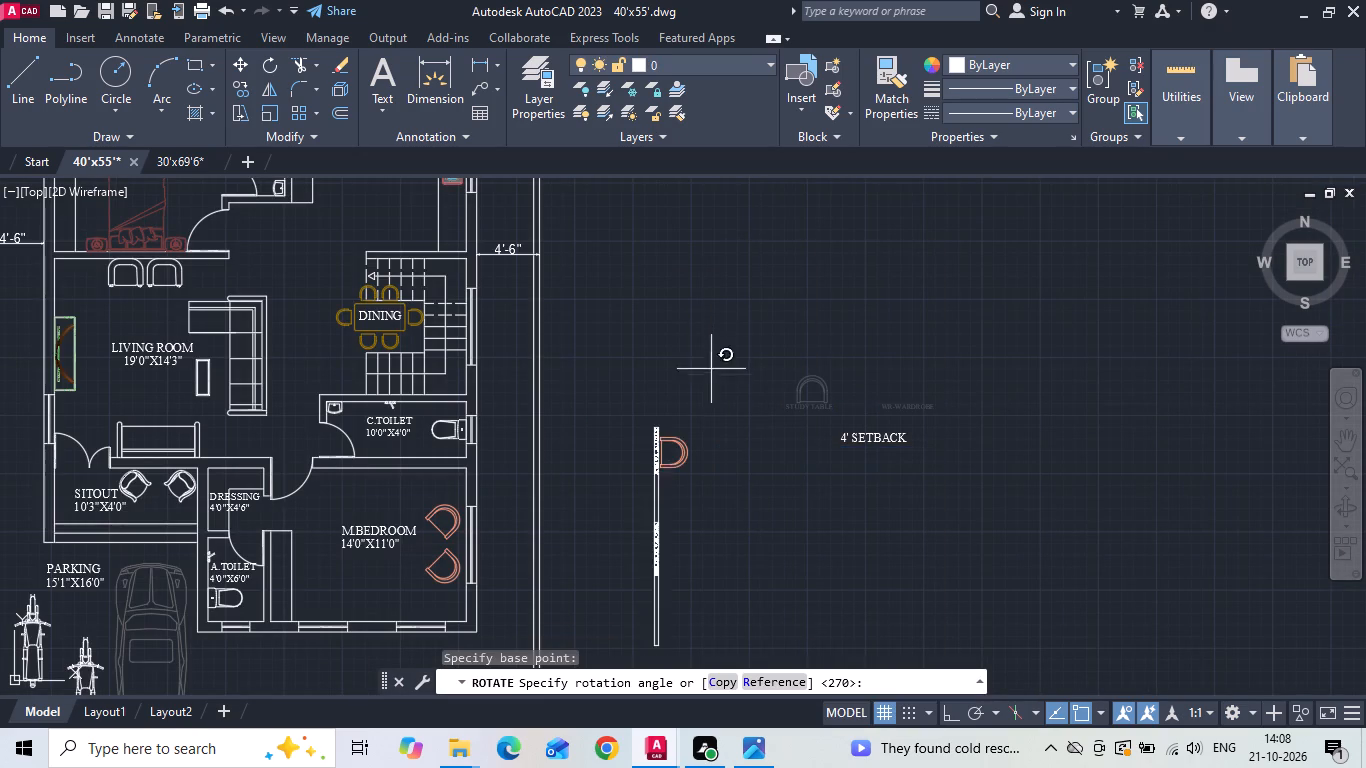
key(F8)
click(711, 424)
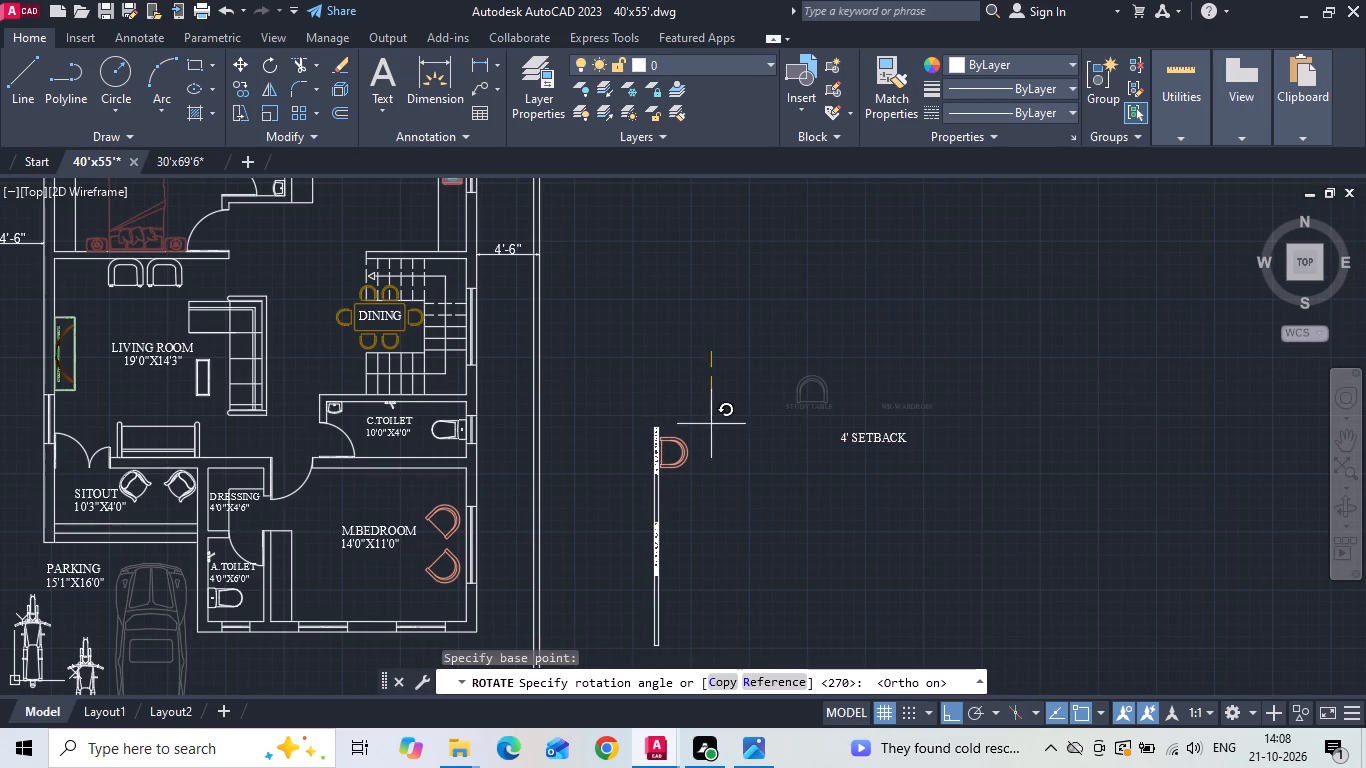
Move the rotated chair and both labels onto the strip along the bedroom's west wall, with ortho off, fitting STUDY TABLE into its north section.
drag(715, 378, 673, 469)
click(622, 580)
right_click(621, 580)
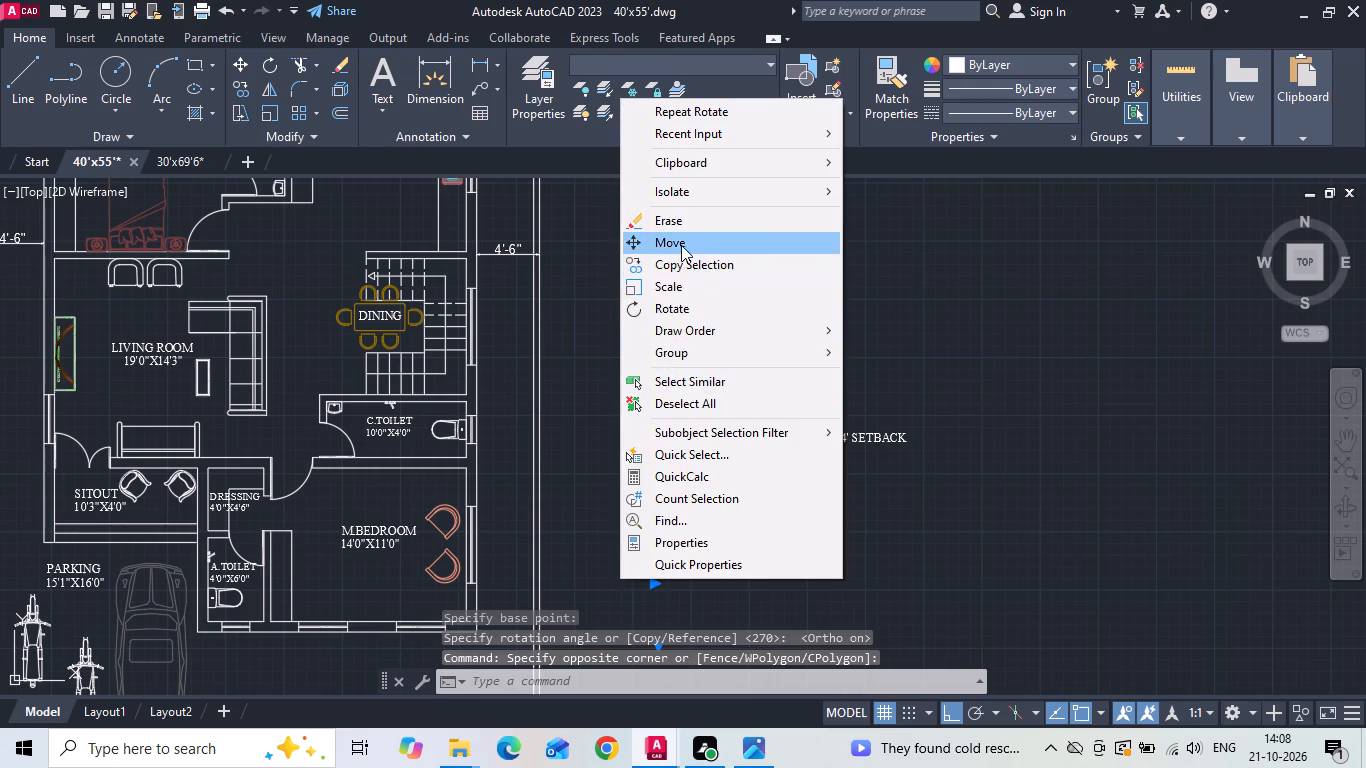
click(682, 241)
drag(666, 432, 655, 437)
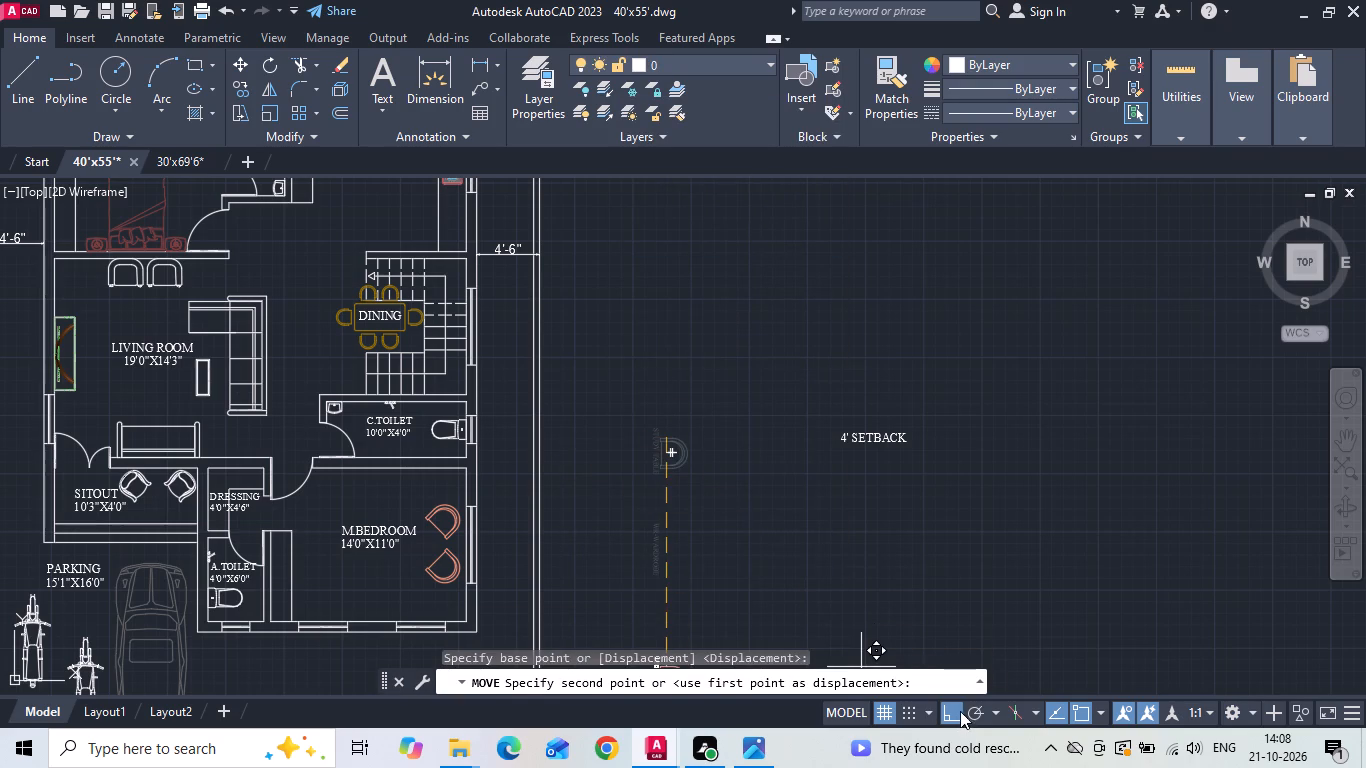
drag(960, 711, 956, 702)
scroll(740, 525, down, 2)
scroll(393, 372, up, 2)
scroll(527, 385, up, 1)
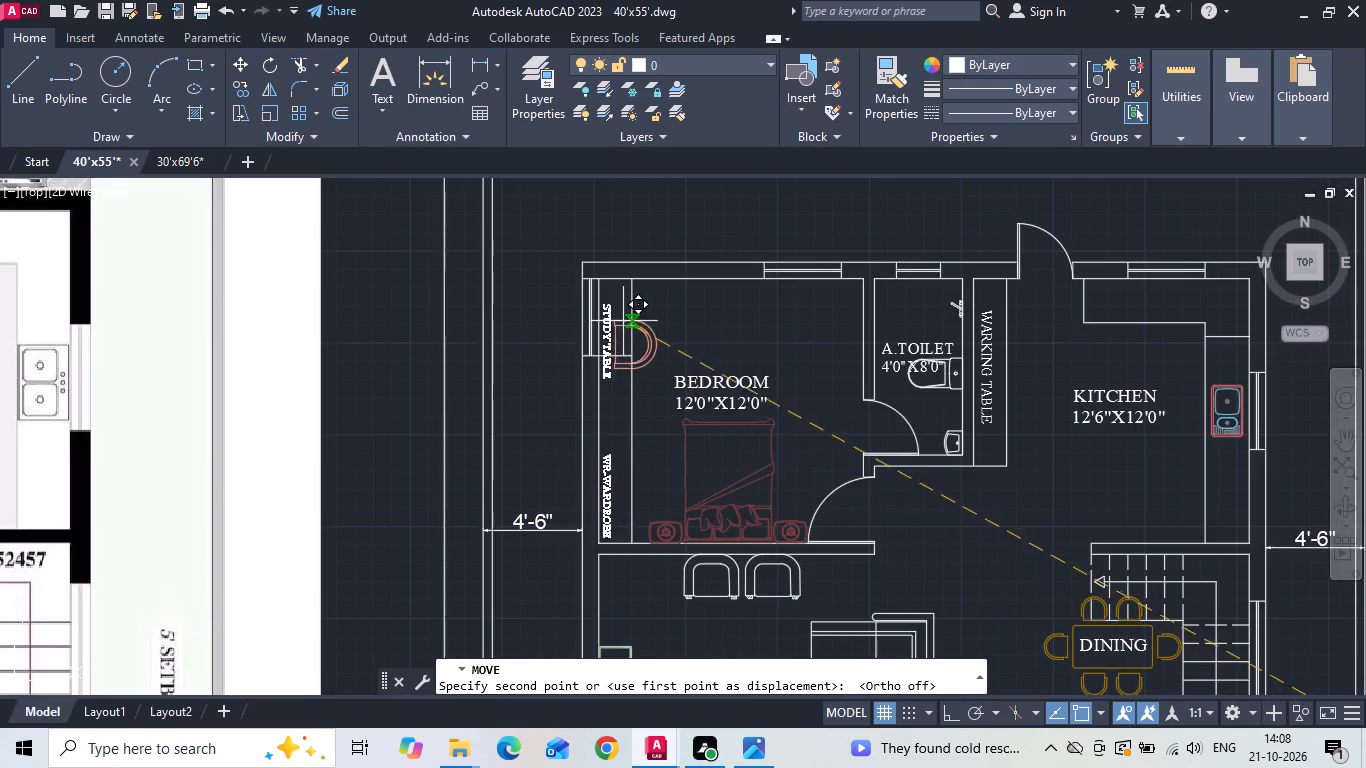
scroll(625, 313, up, 3)
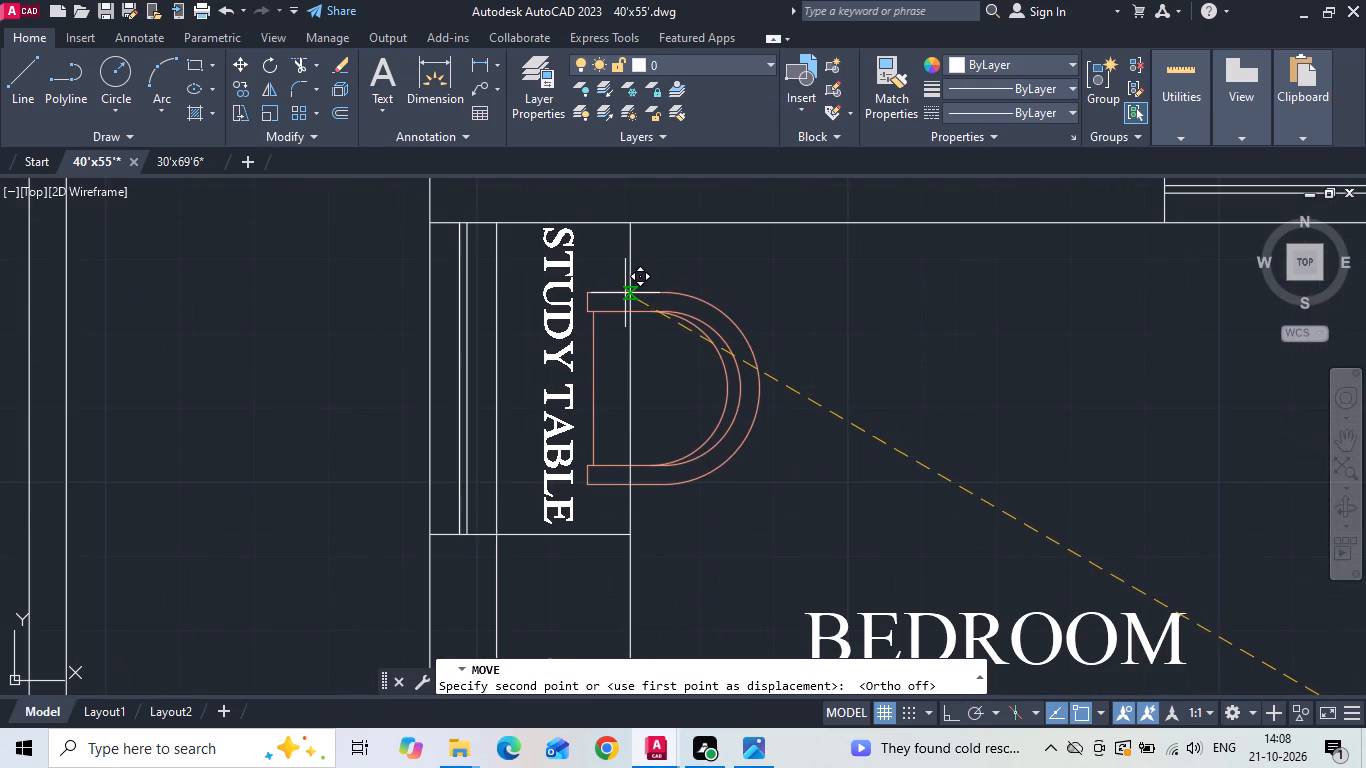
click(626, 297)
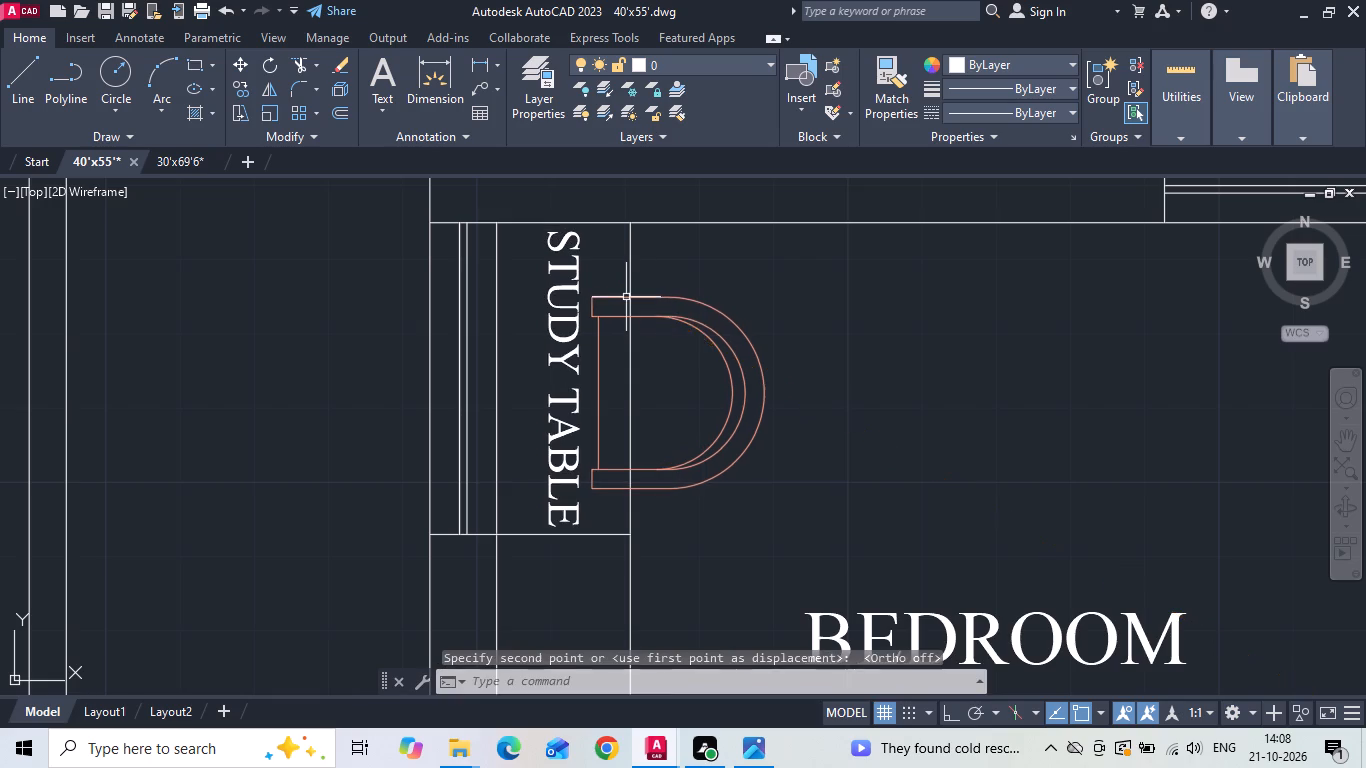
Move the WR-WARDROBE label north along the bedroom's wardrobe strip.
scroll(559, 216, down, 2)
click(567, 473)
right_click(567, 473)
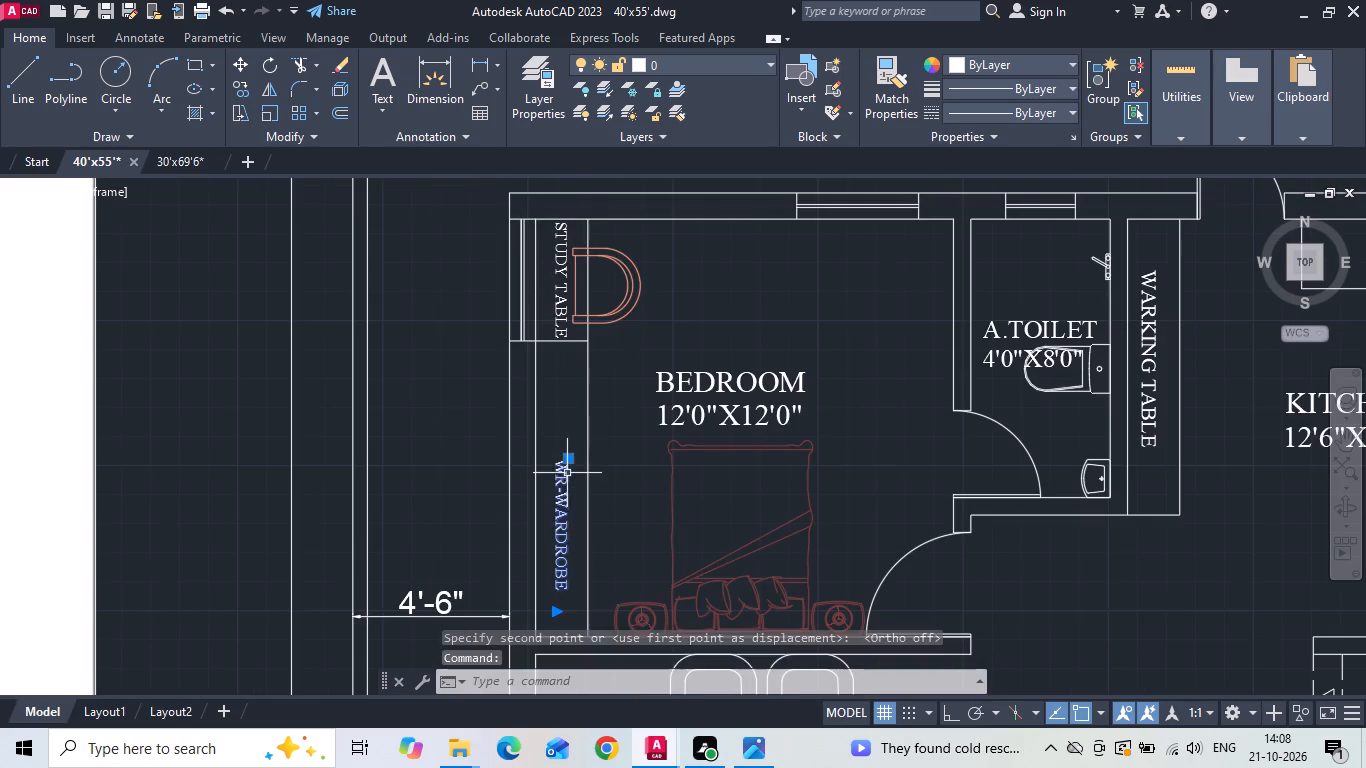
click(621, 365)
click(707, 331)
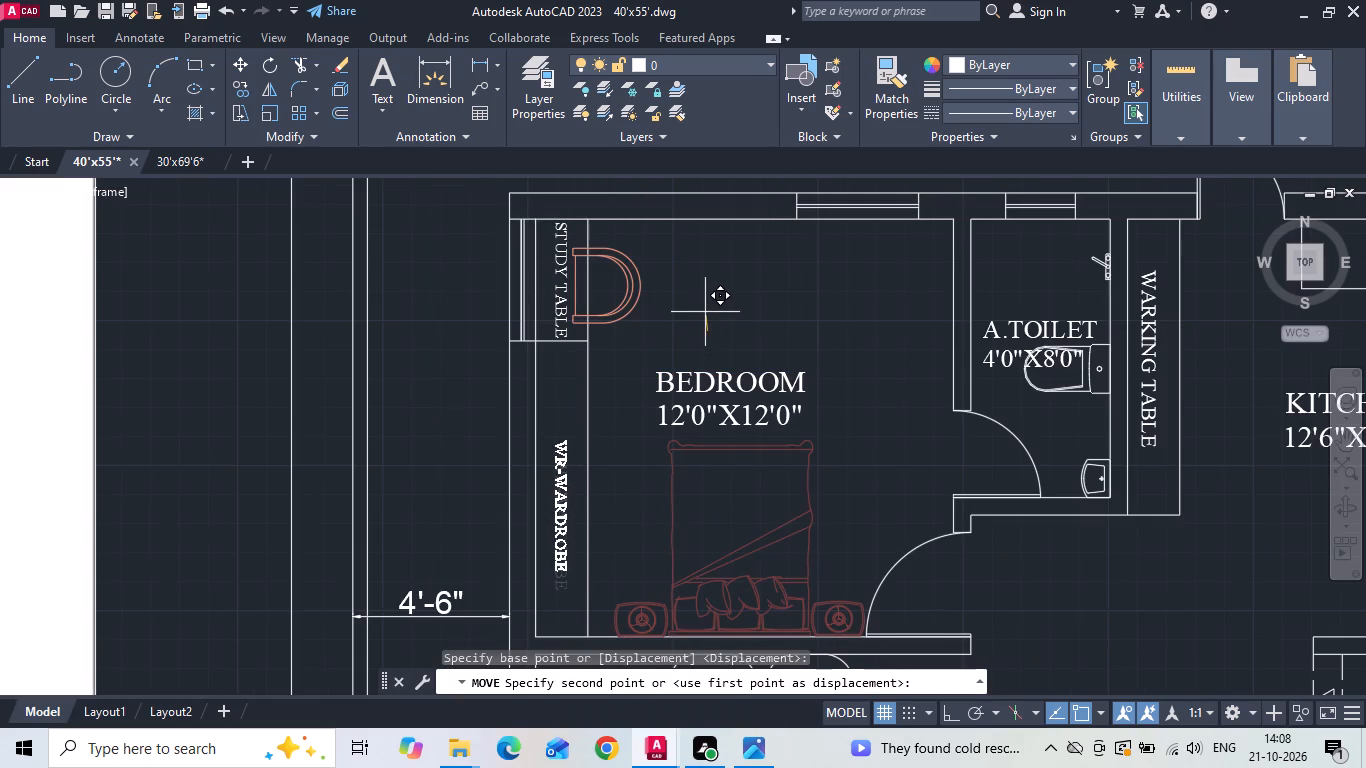
click(707, 295)
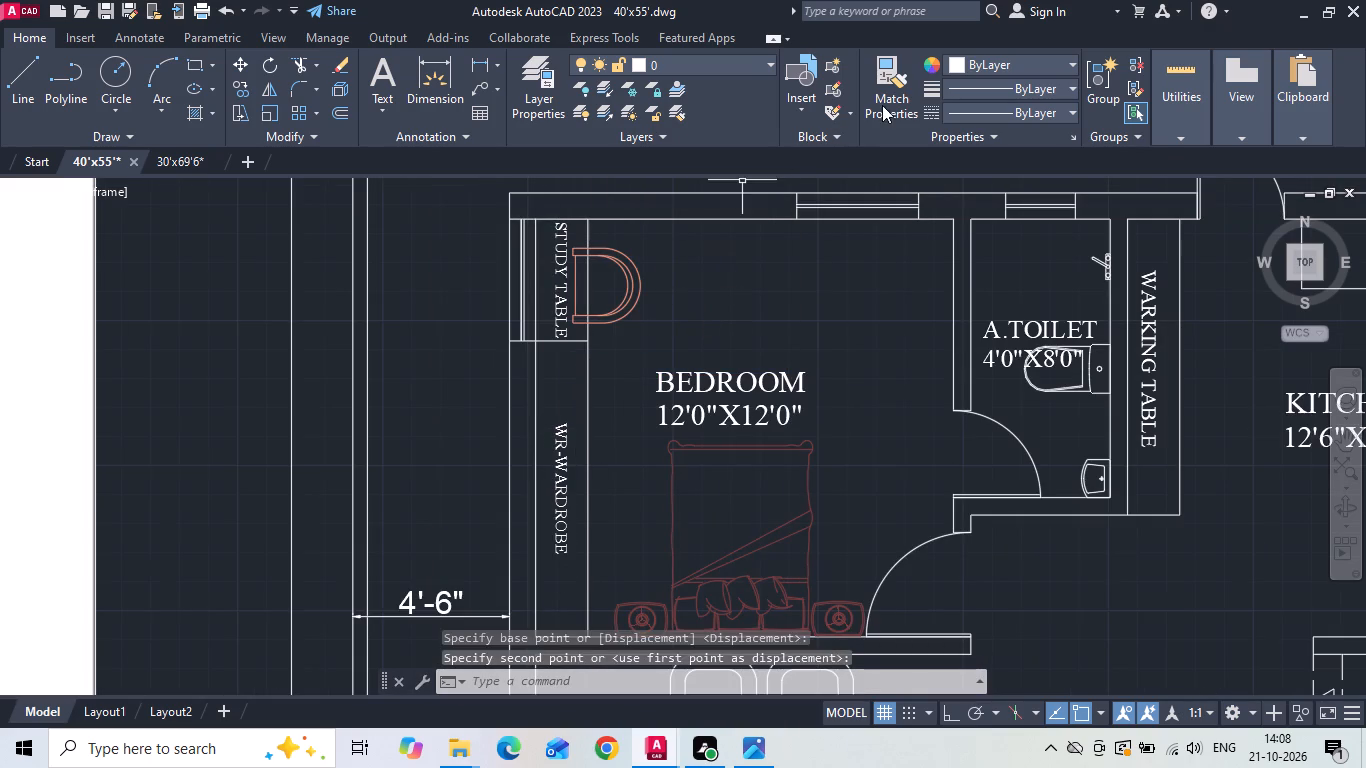
Match the WR-WARDROBE label's text properties to those of the WARKING TABLE label.
click(883, 103)
click(1154, 330)
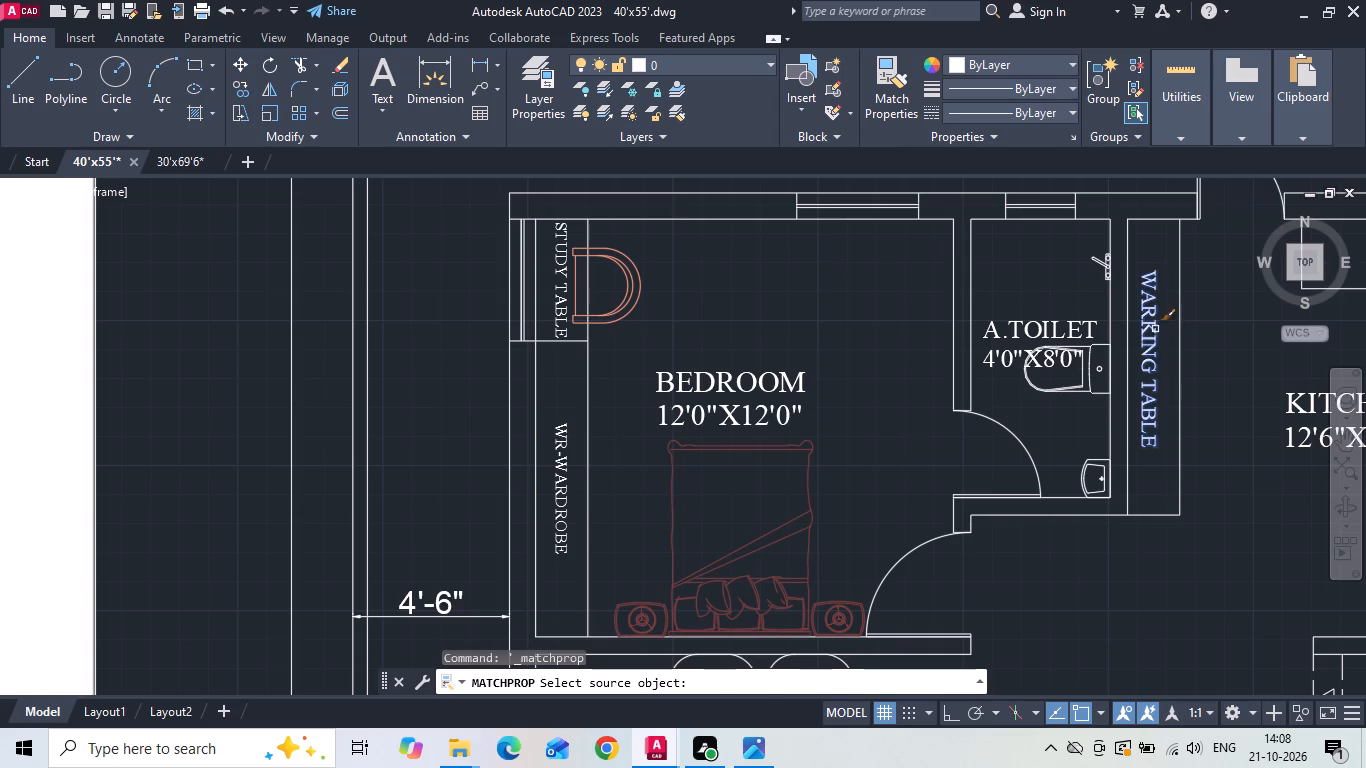
click(565, 506)
middle_drag(553, 422, 531, 311)
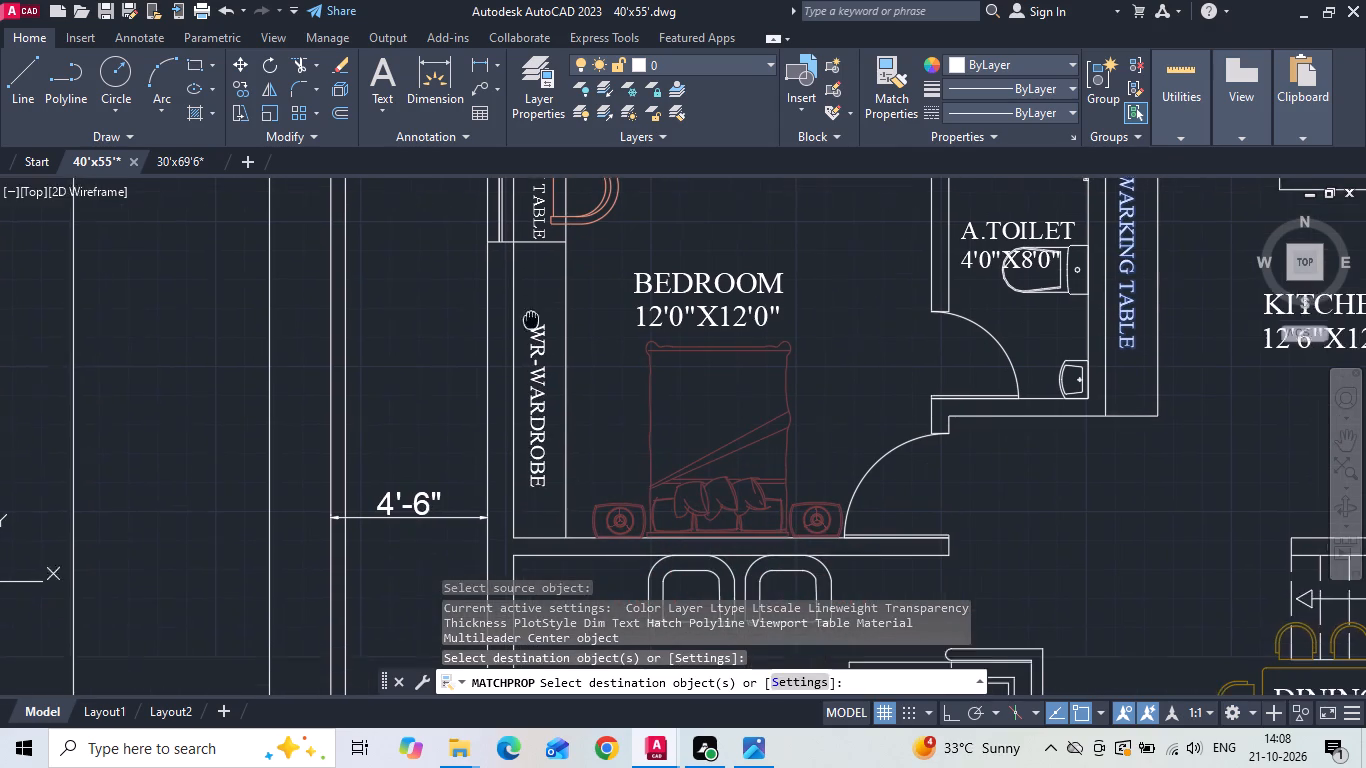
middle_drag(531, 311, 531, 308)
key(Escape)
Move the WR-WARDROBE label slightly further north to centre it within the wardrobe strip.
click(533, 346)
right_click(534, 347)
click(583, 363)
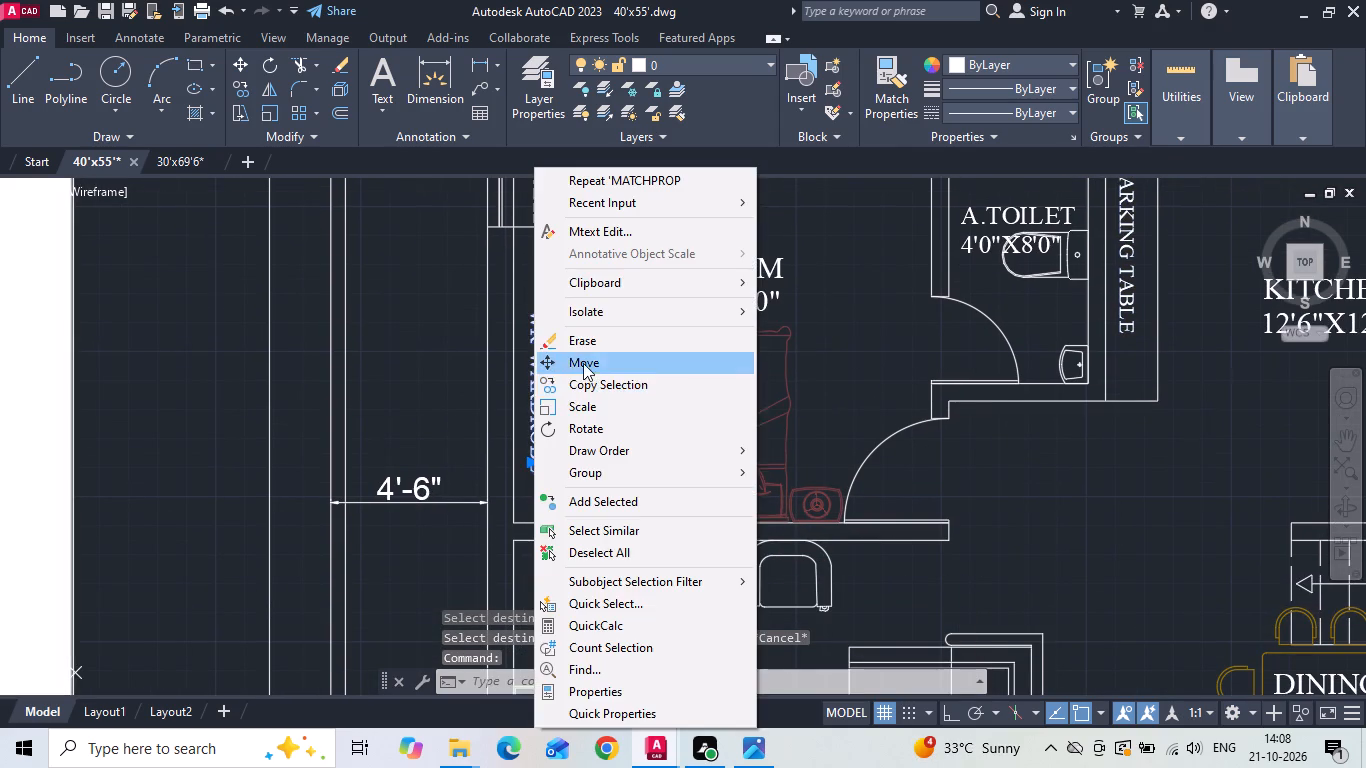
click(641, 416)
click(645, 403)
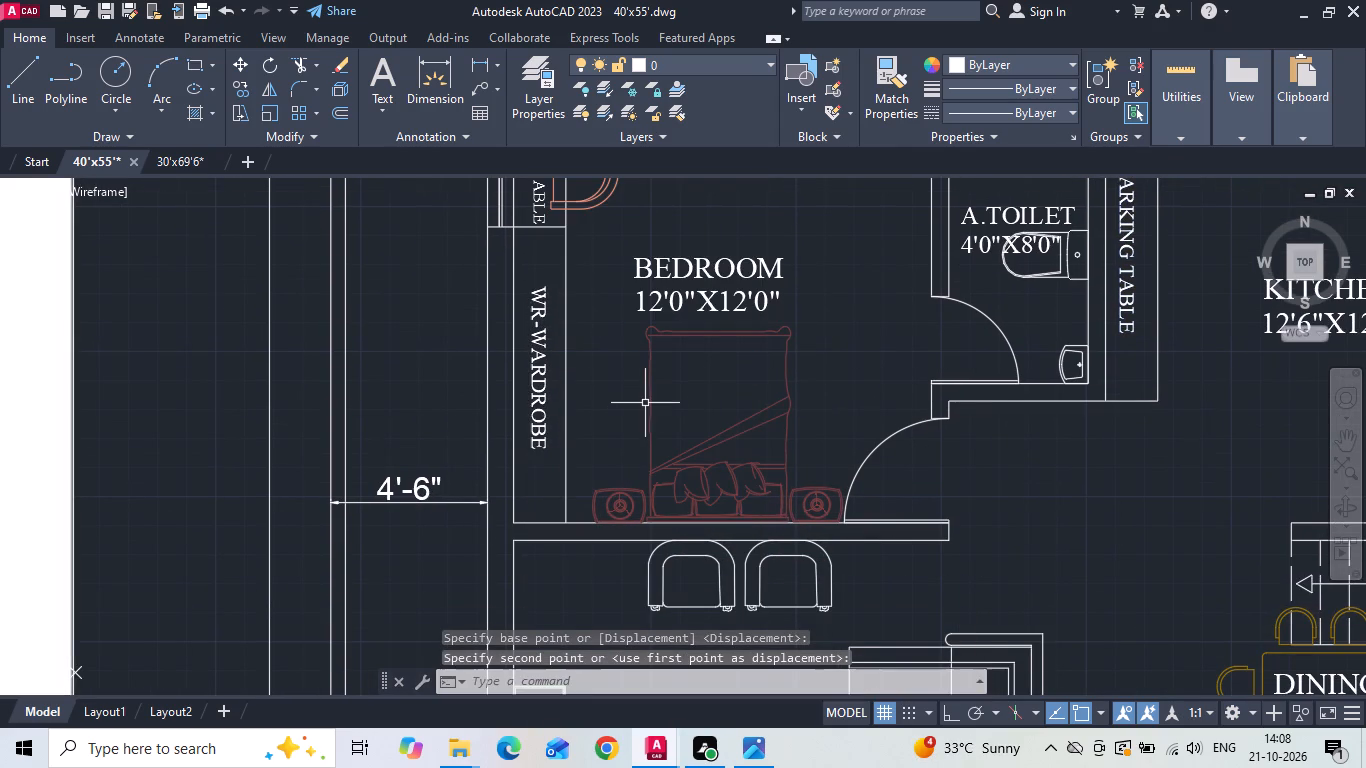
Copy the 4' SETBACK label into the north setback above the bedroom and into the south setback below the M.BEDROOM.
scroll(642, 407, down, 3)
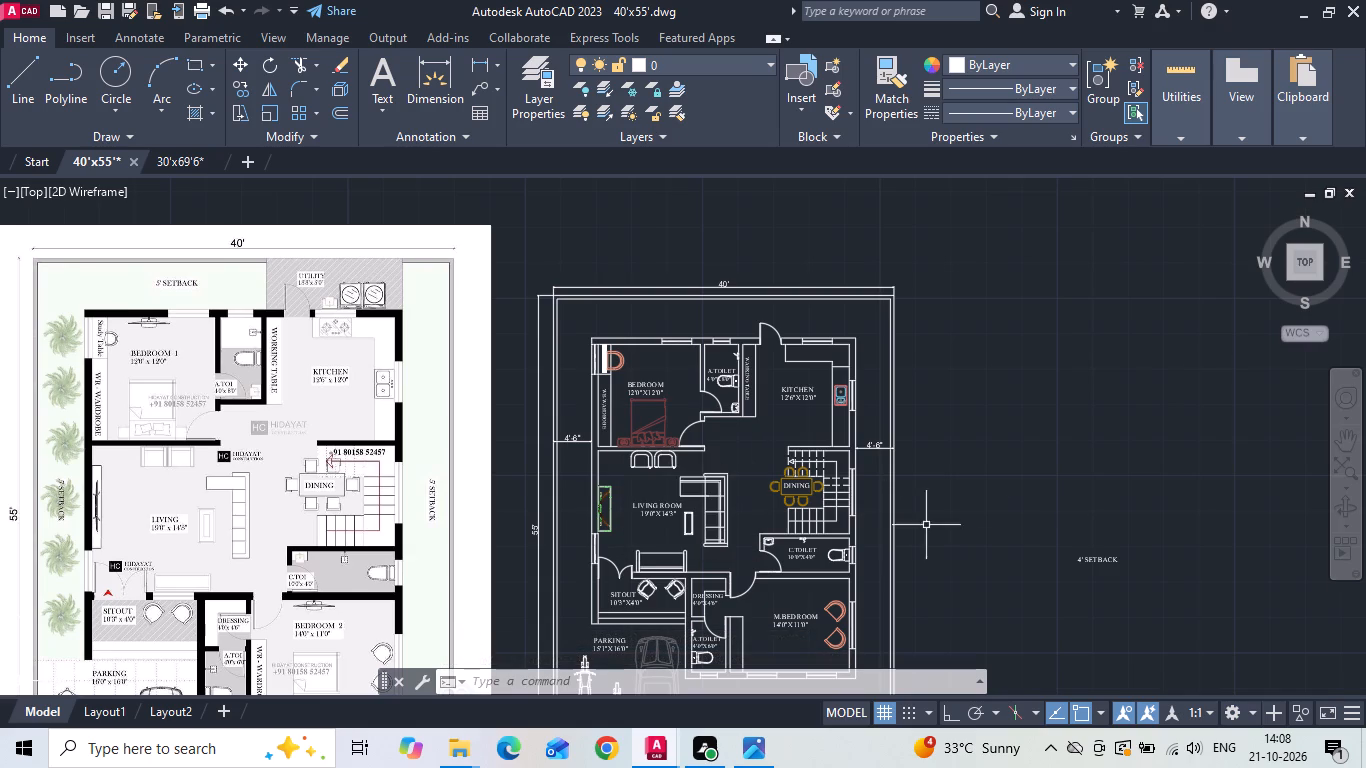
click(1097, 558)
right_click(1097, 558)
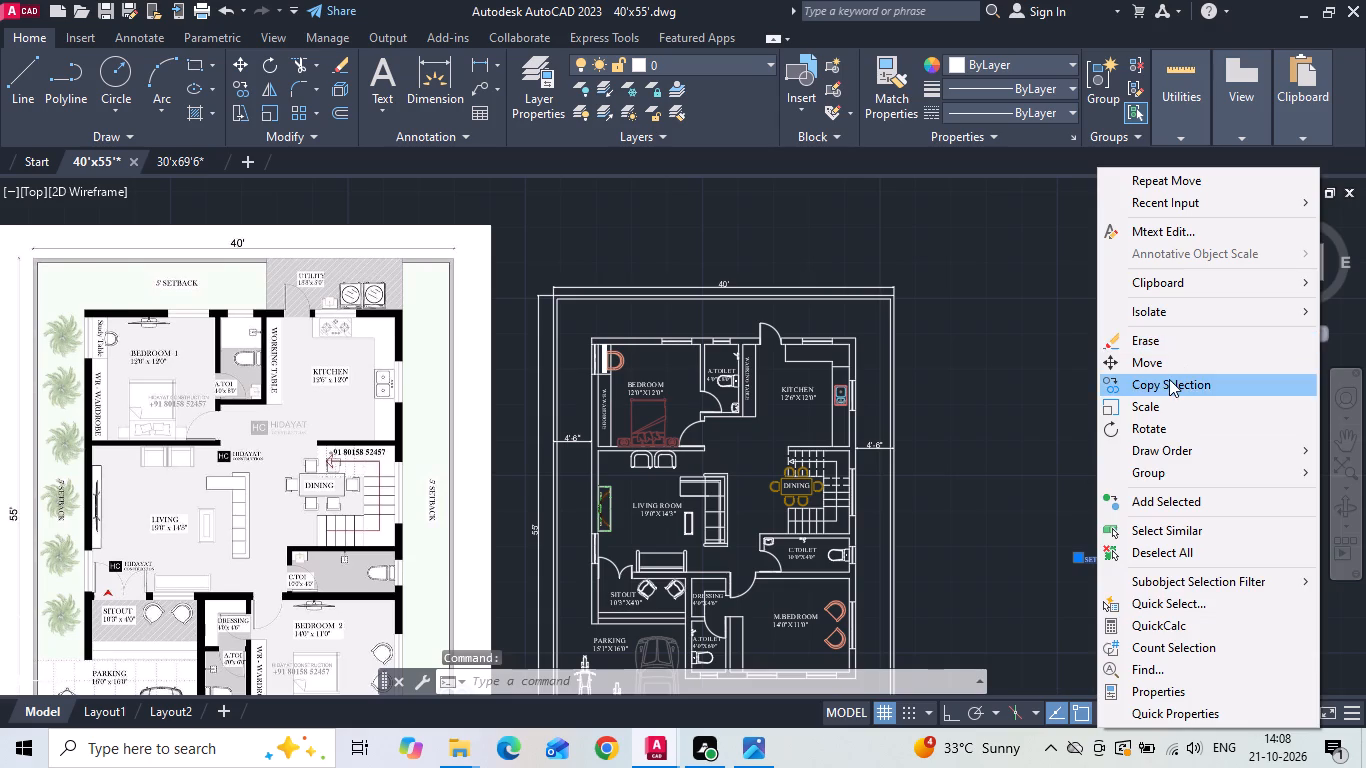
click(1169, 379)
click(1106, 552)
scroll(641, 315, up, 2)
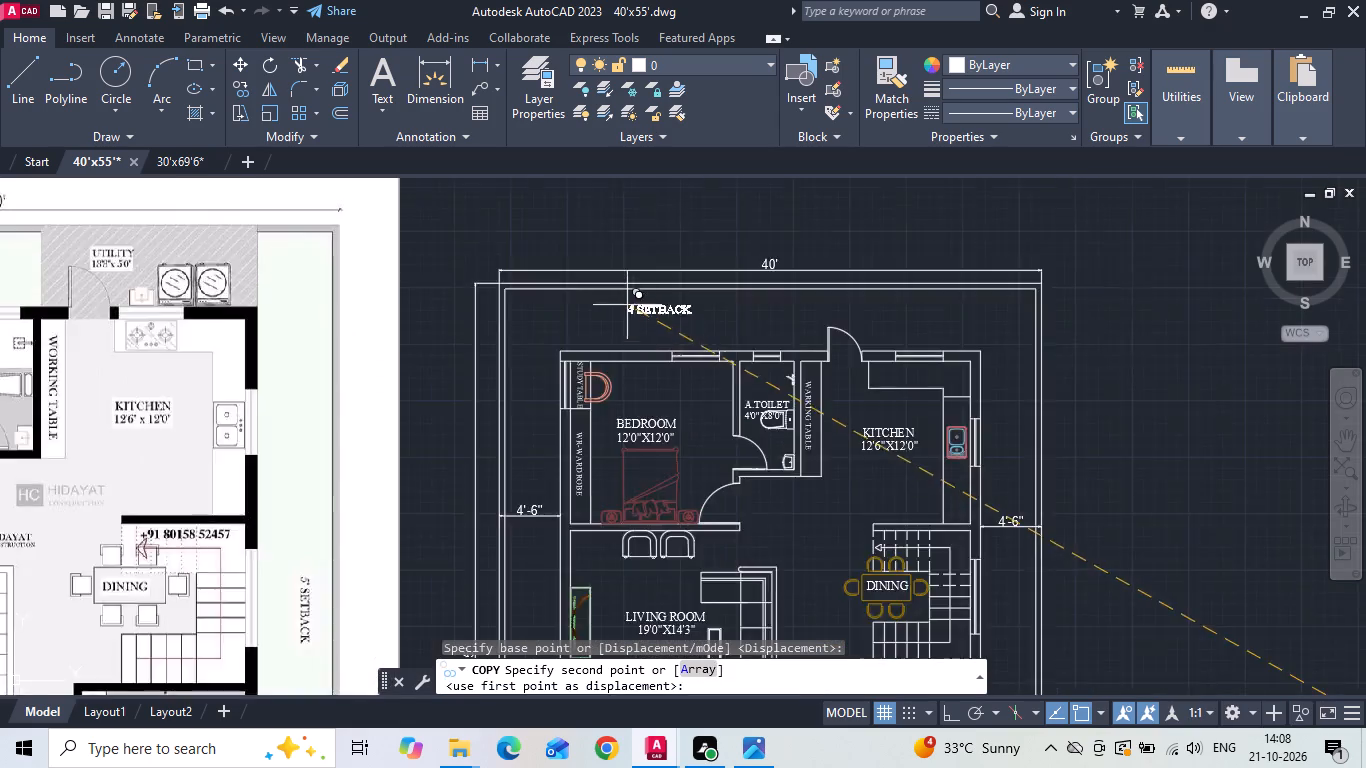
scroll(627, 304, up, 1)
click(717, 325)
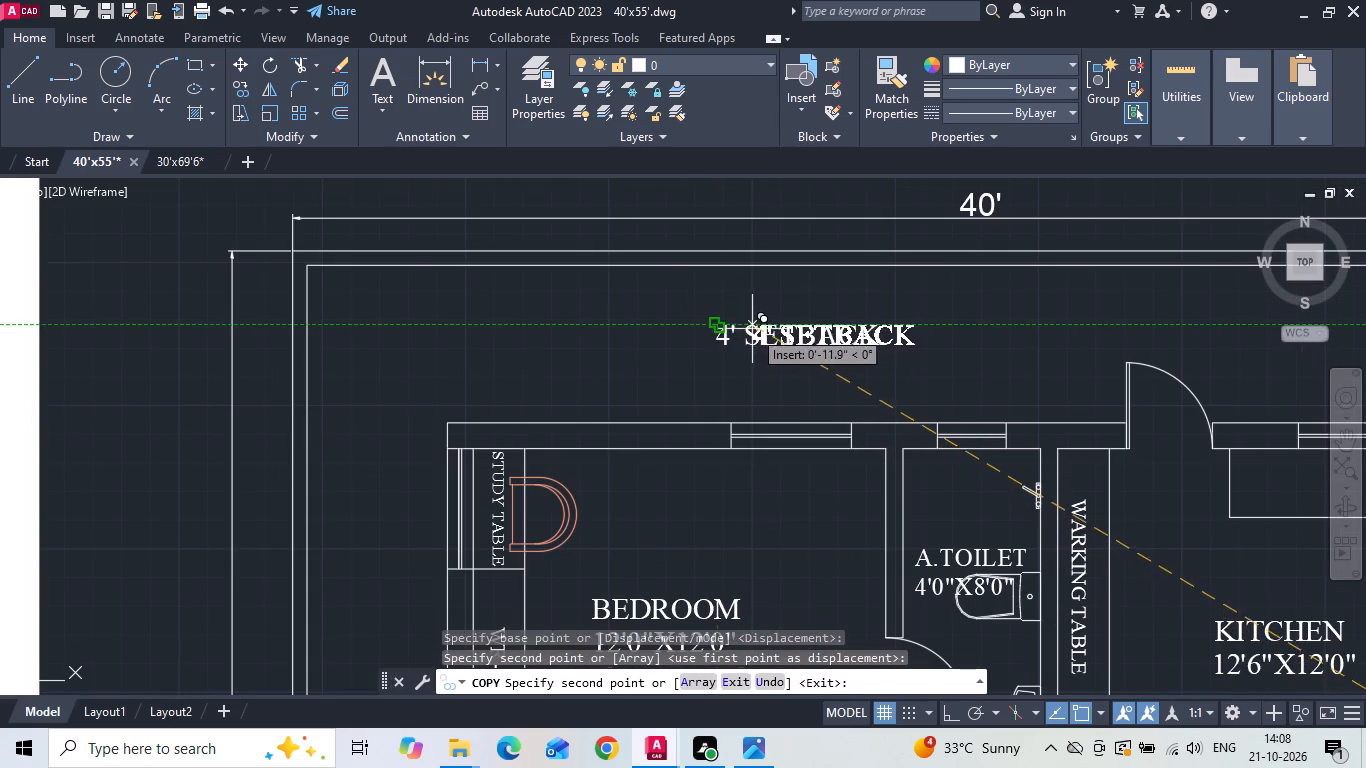
scroll(721, 284, down, 3)
middle_drag(773, 428, 728, 237)
scroll(760, 499, up, 1)
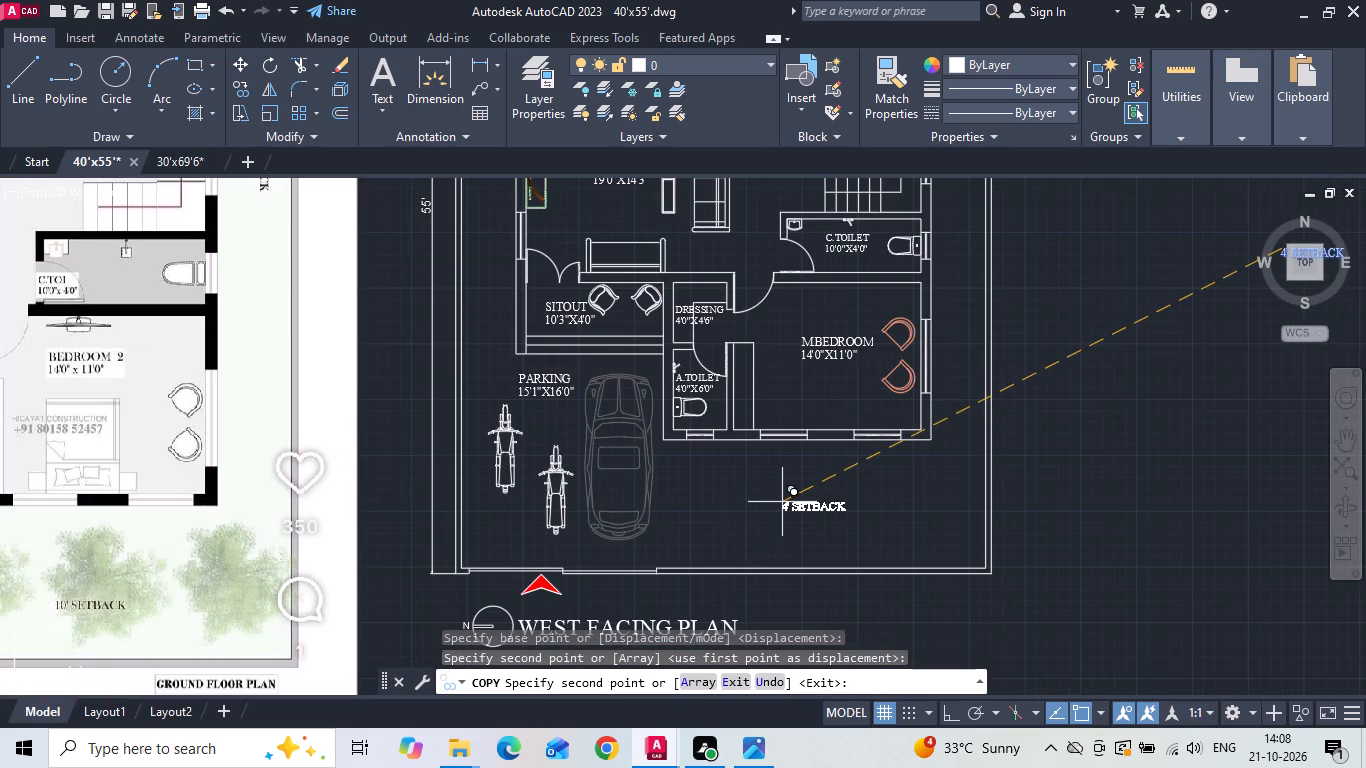
click(785, 500)
key(Escape)
Change the south setback label's text to 10' SETBACK.
scroll(790, 535, up, 2)
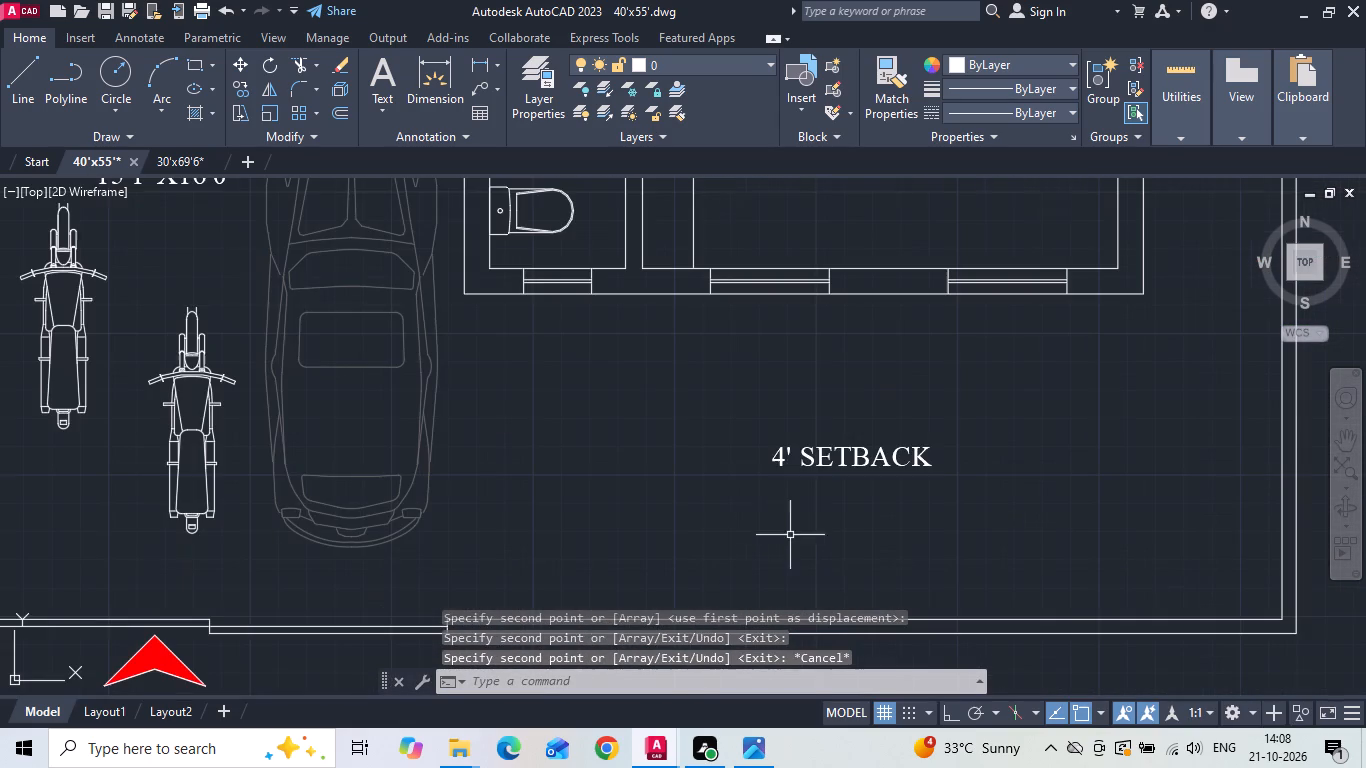
double_click(783, 464)
key(BackSpace)
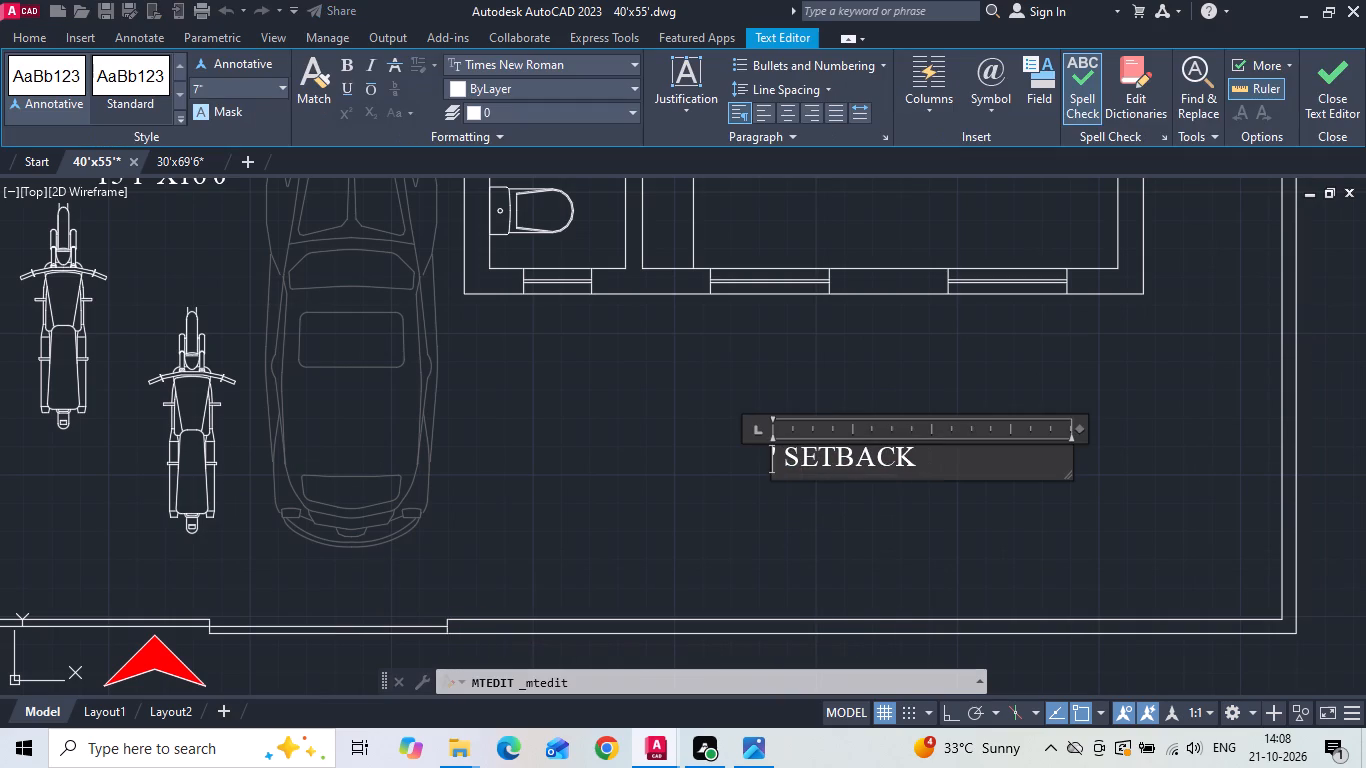
text(10)
click(667, 521)
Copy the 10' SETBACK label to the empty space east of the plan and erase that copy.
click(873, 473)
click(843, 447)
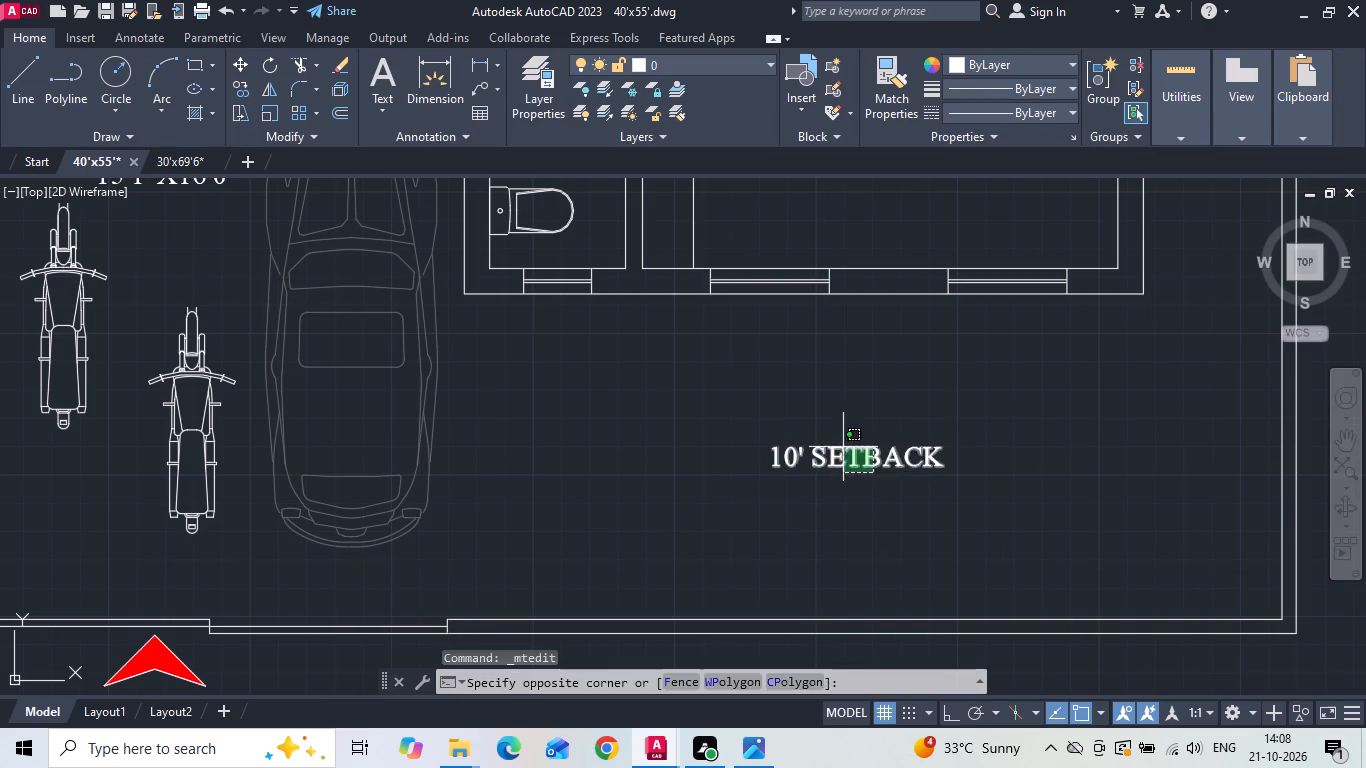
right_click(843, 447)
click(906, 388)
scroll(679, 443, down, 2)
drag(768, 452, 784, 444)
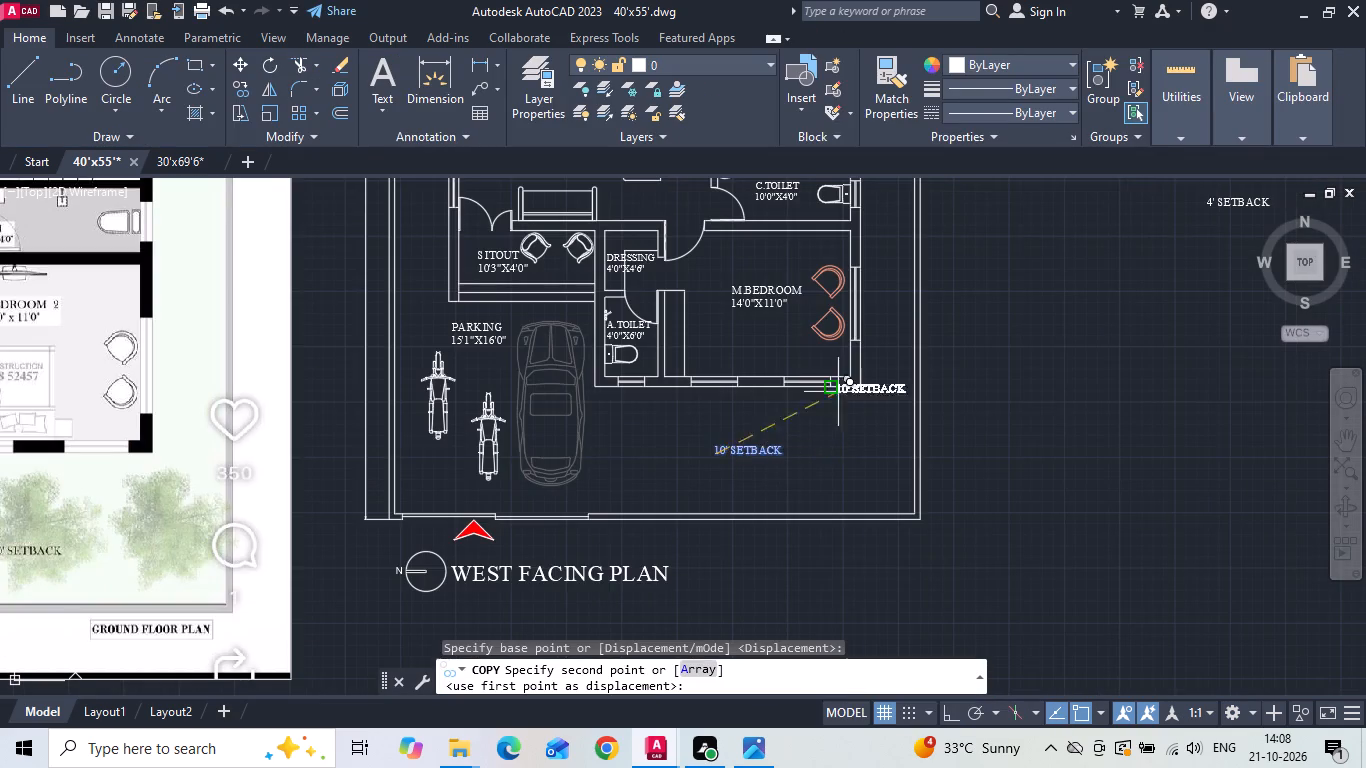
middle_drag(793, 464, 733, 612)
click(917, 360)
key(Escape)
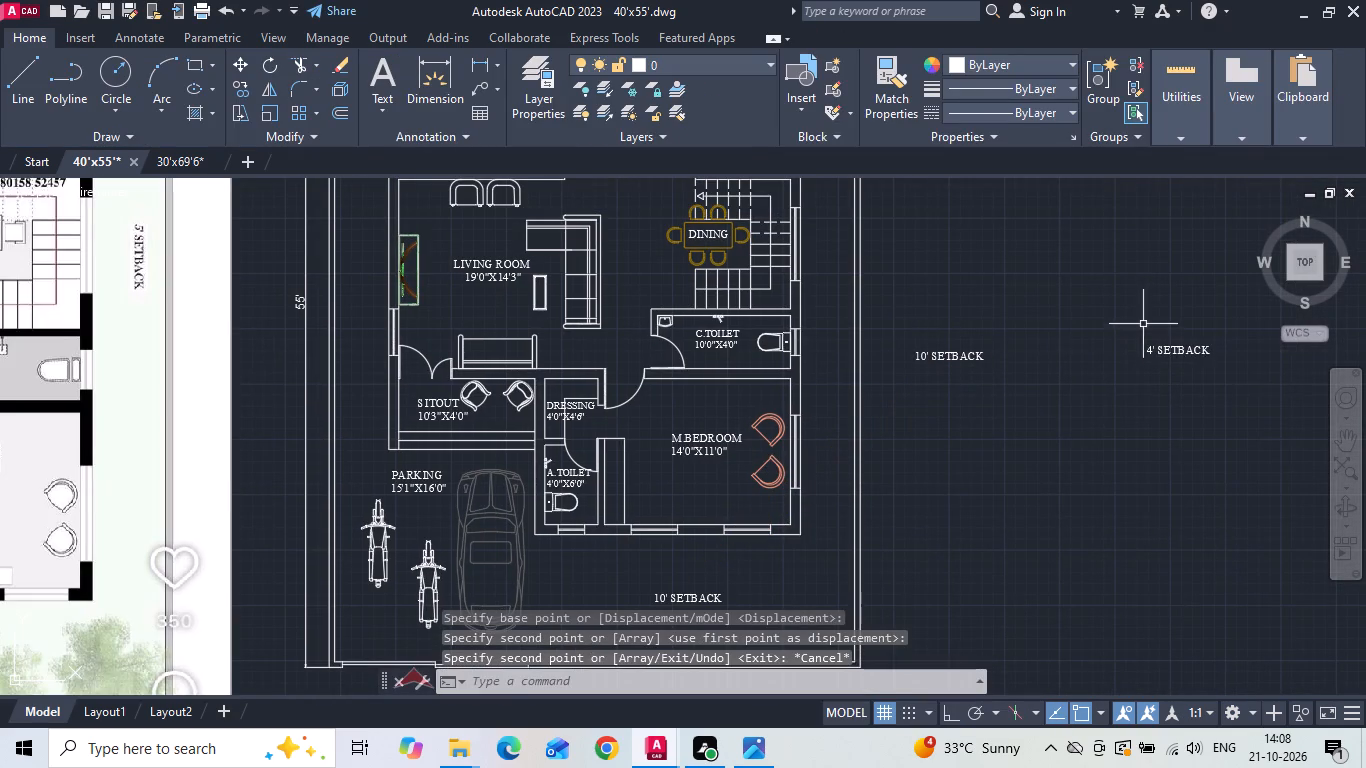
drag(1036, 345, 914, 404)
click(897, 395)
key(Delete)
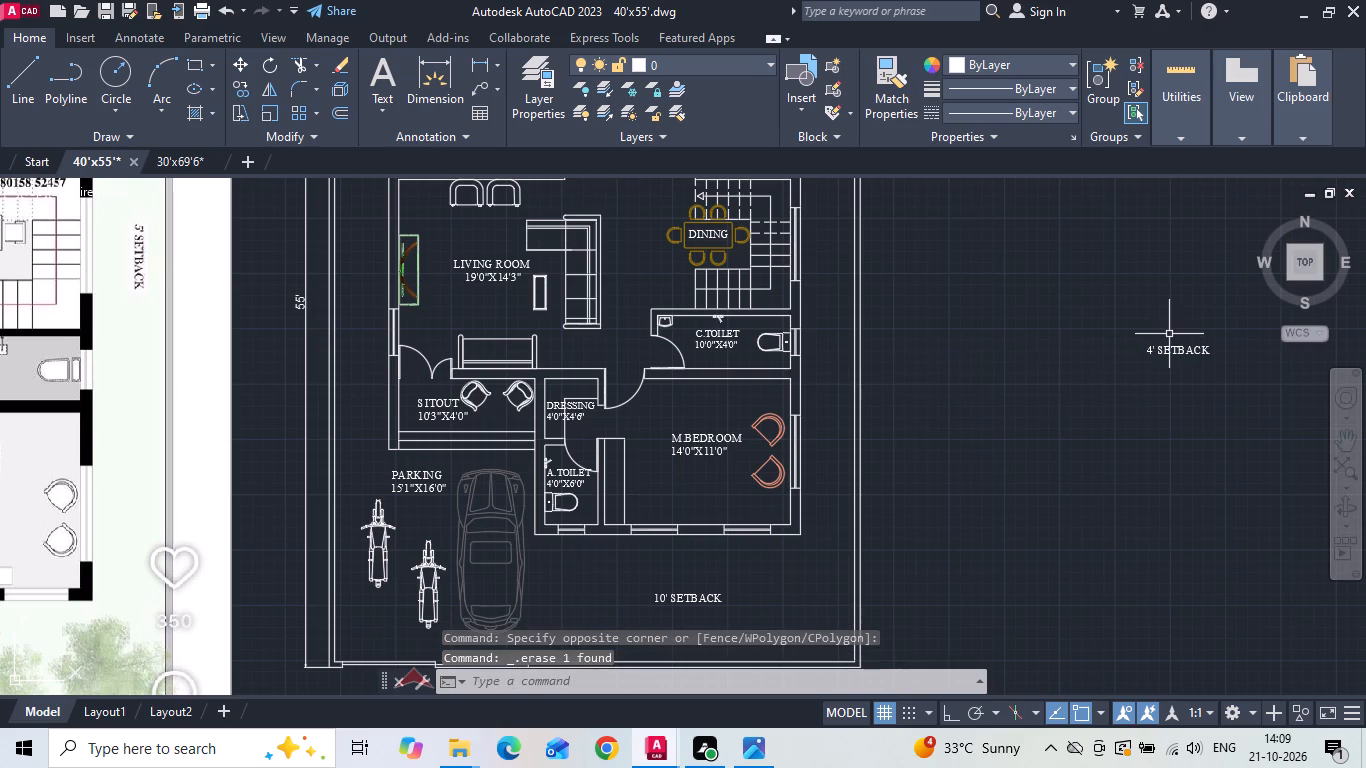
Change the north setback label's text above the bedroom to 5' SETBACK and save the drawing.
scroll(763, 522, down, 1)
middle_drag(666, 381, 660, 485)
scroll(607, 317, up, 1)
scroll(570, 237, up, 2)
key(Escape)
double_click(584, 297)
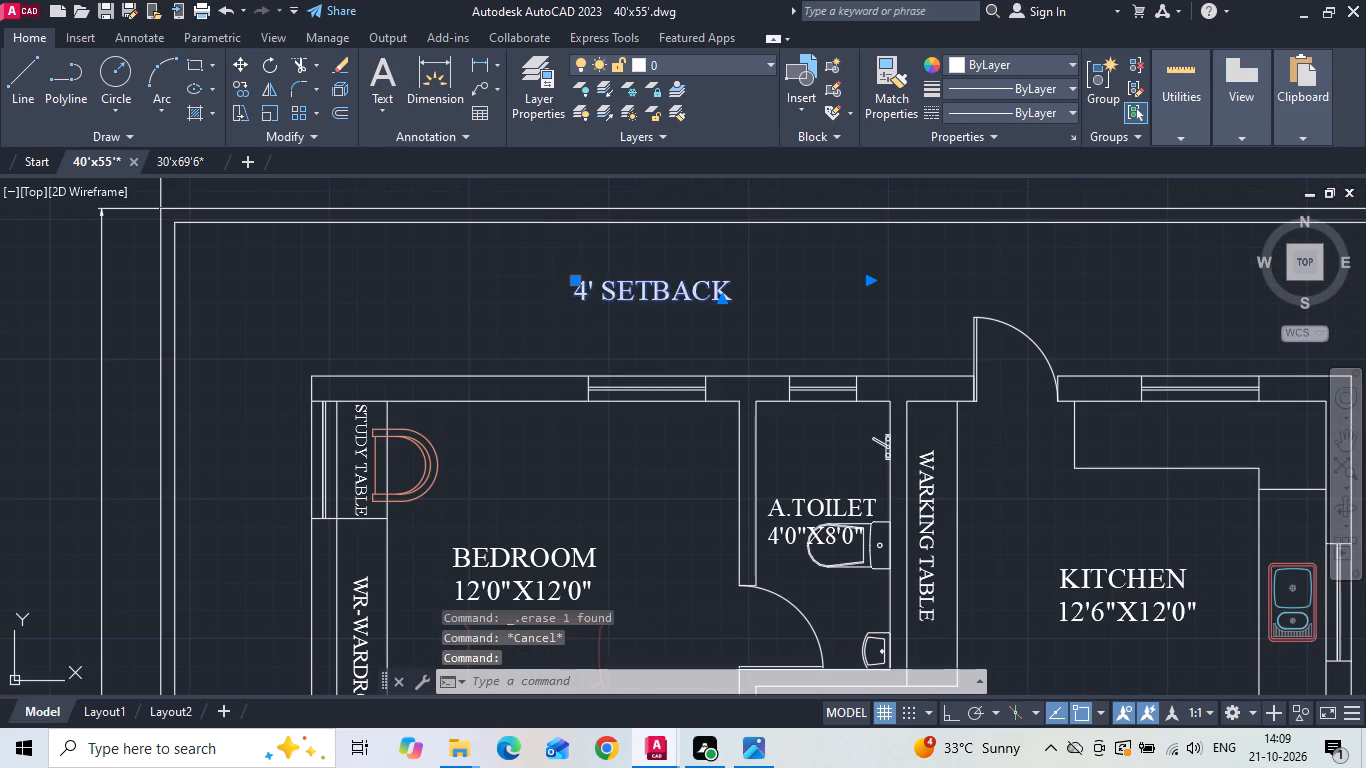
key(BackSpace)
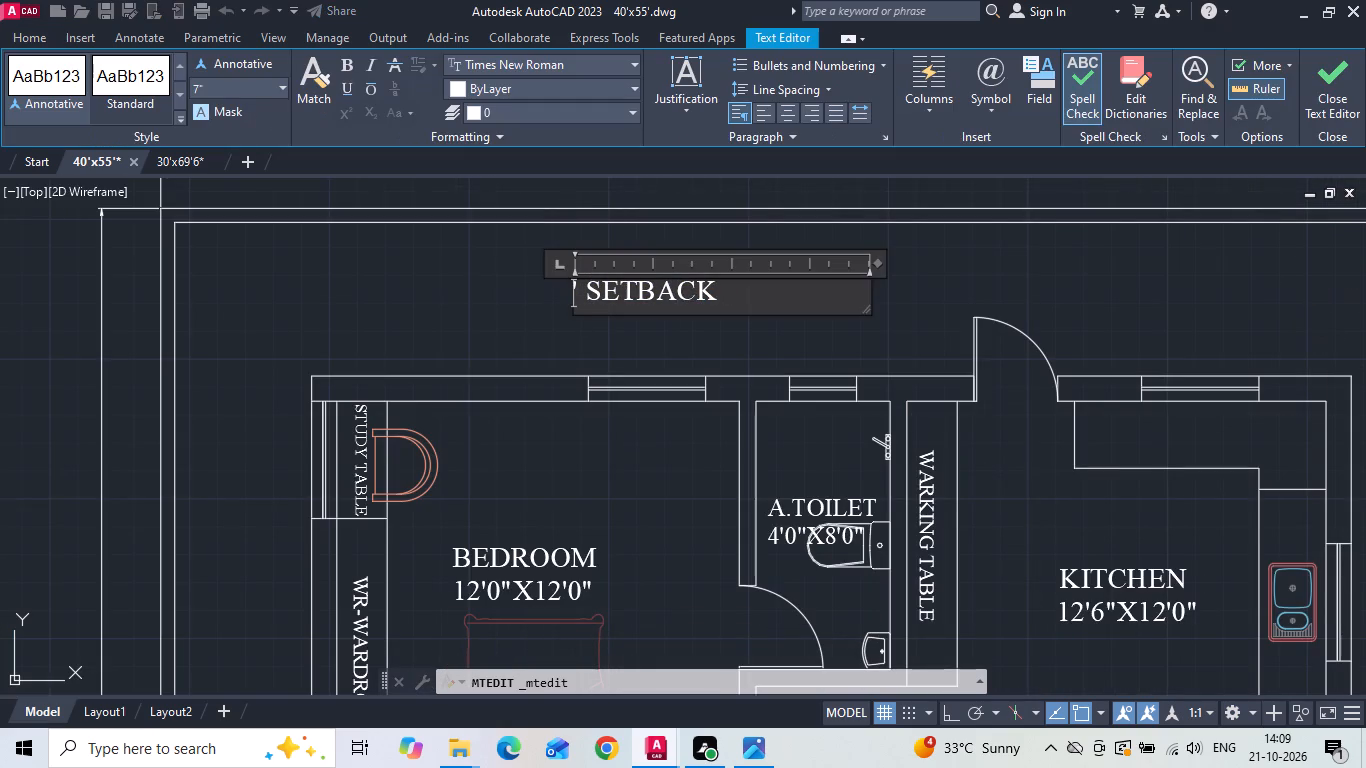
key(5)
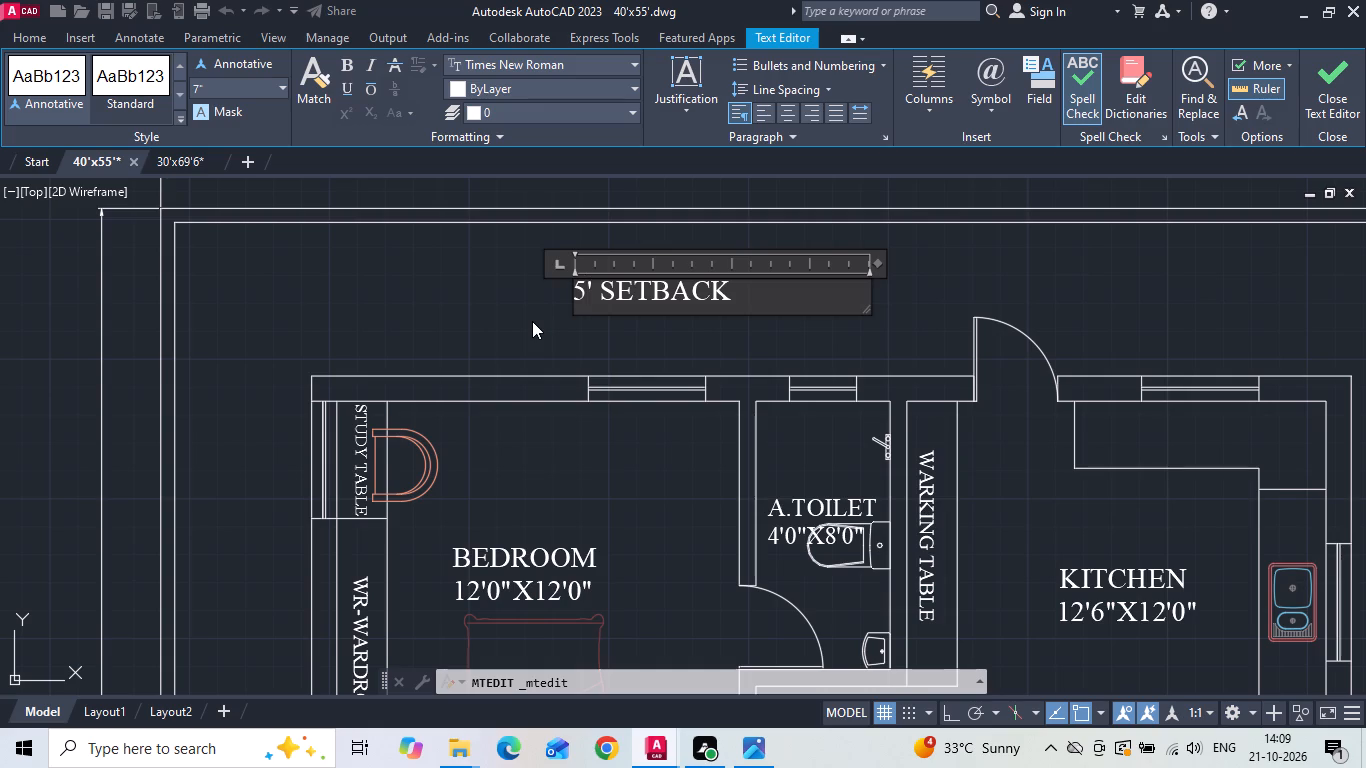
click(532, 321)
scroll(468, 288, down, 2)
key(ctrl+s)
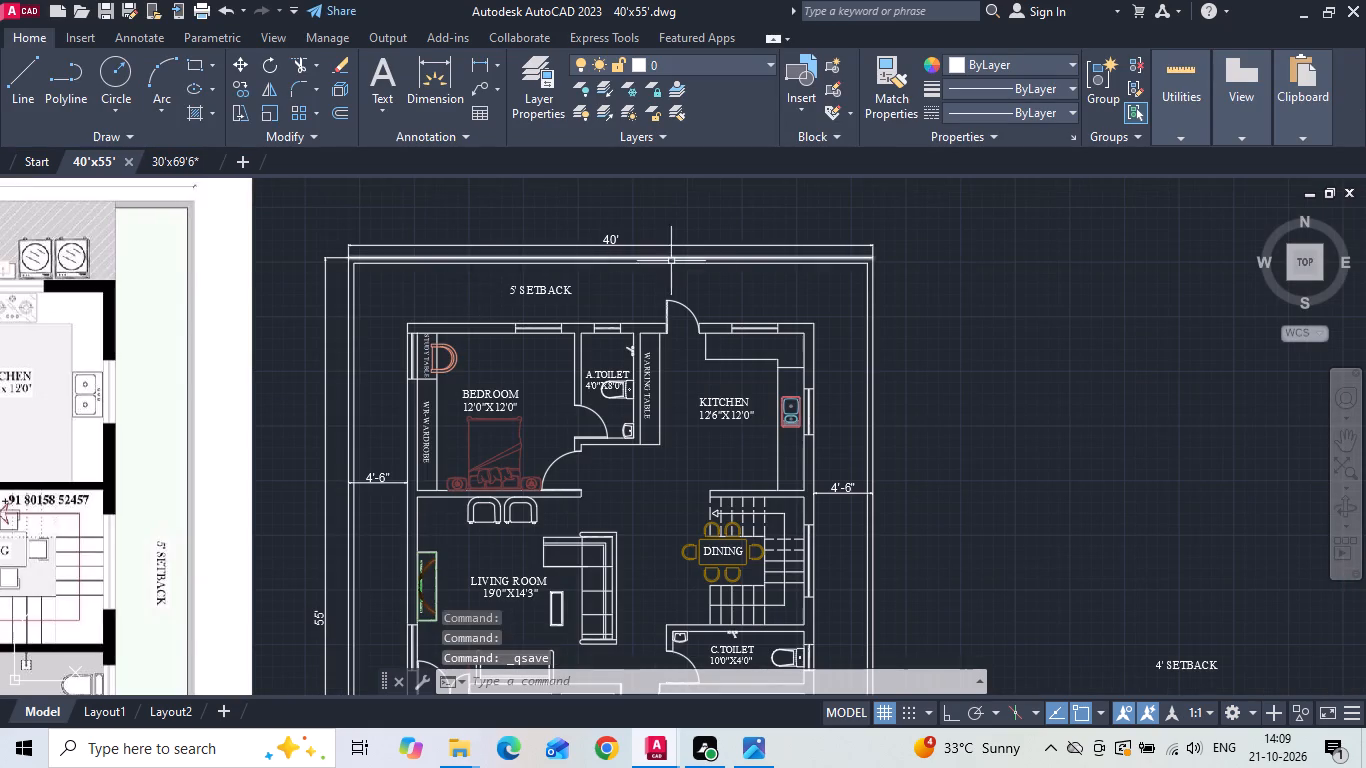
Rotate the spare 4' SETBACK label east of the plan so that it reads vertically from top to bottom, with Ortho on.
scroll(703, 272, down, 1)
key(Escape)
click(1019, 519)
right_click(1019, 518)
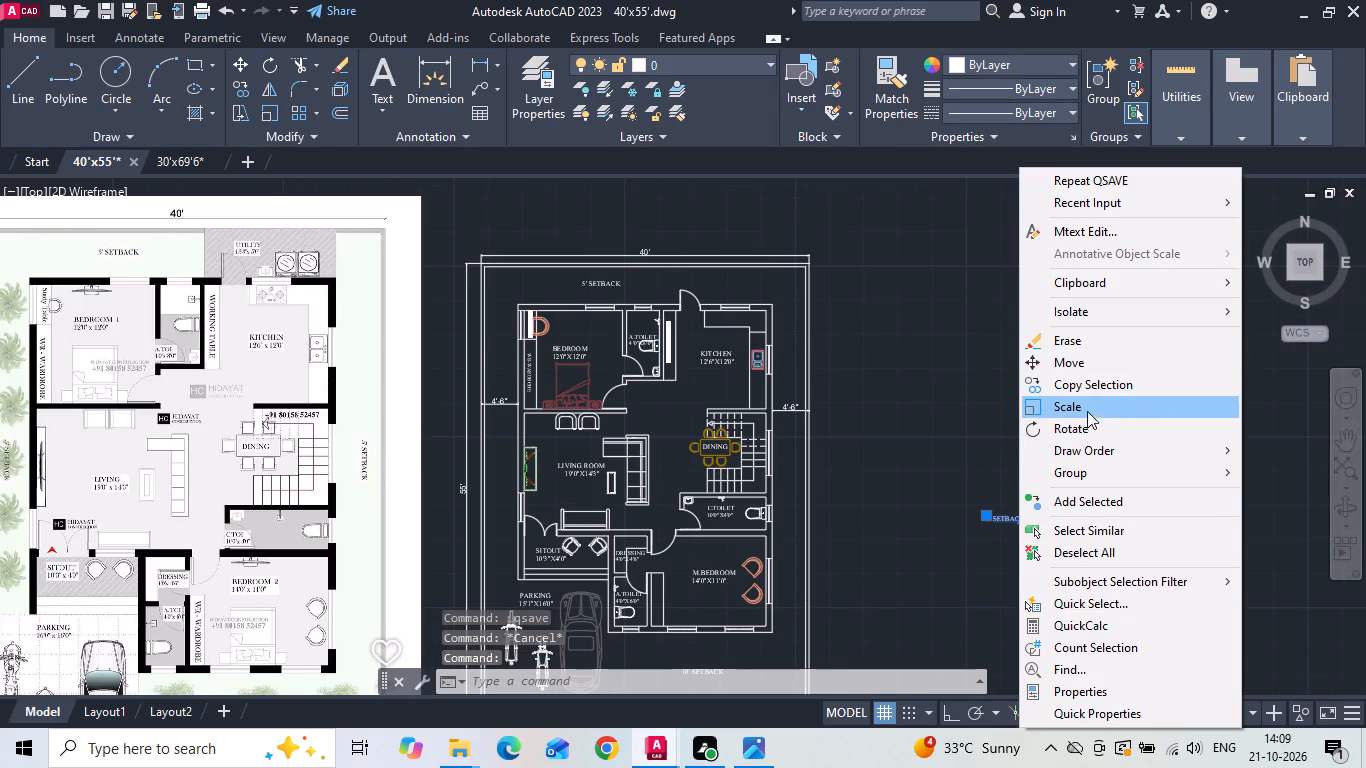
click(1084, 423)
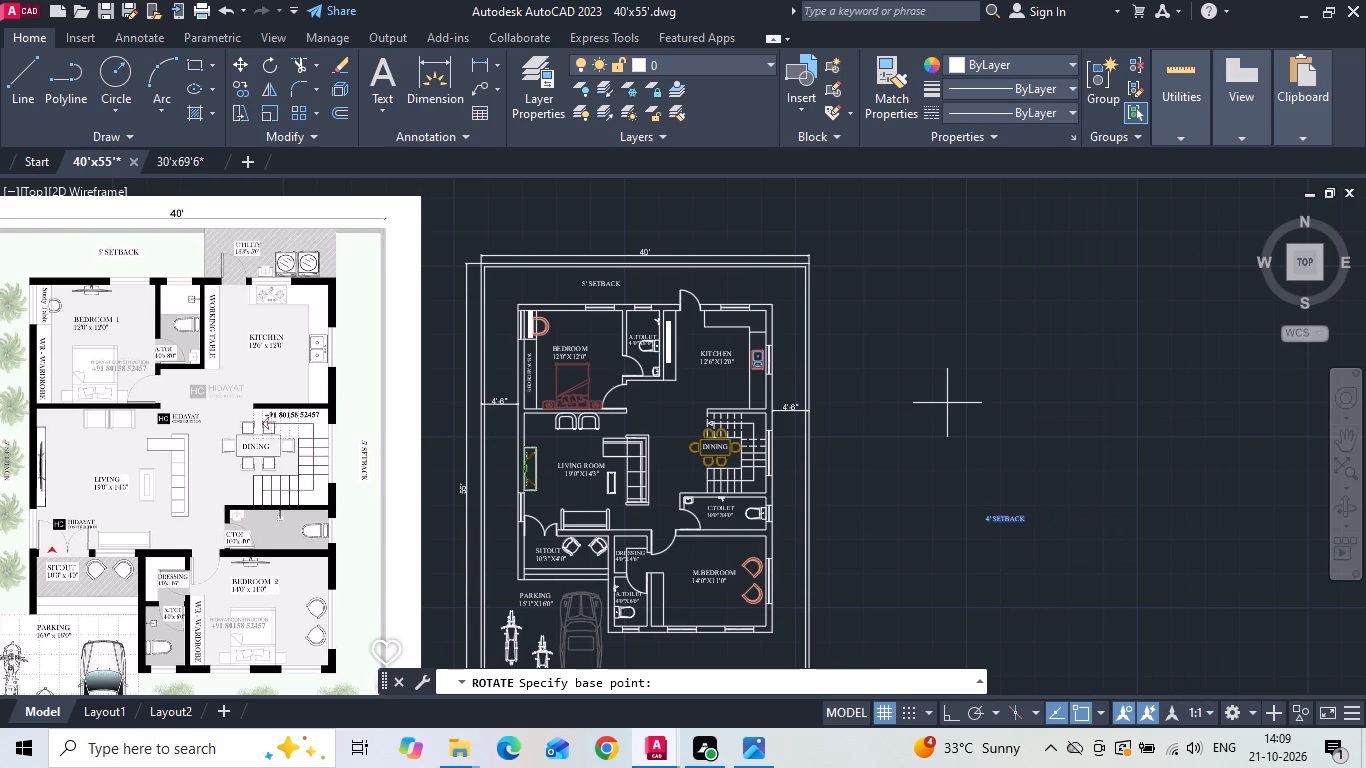
key(F8)
click(946, 422)
click(929, 474)
Change the rotated label's text to 4'6" SETBACK.
middle_drag(853, 518, 829, 450)
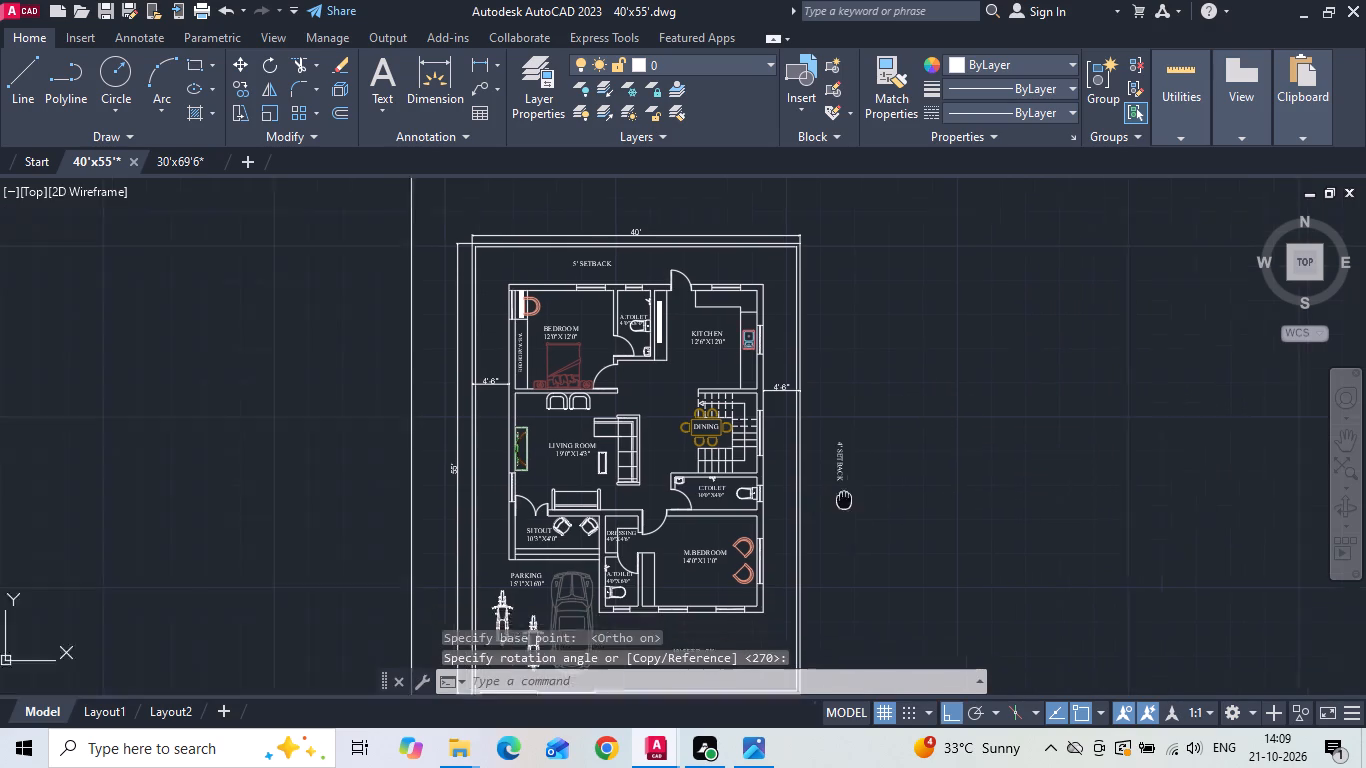
middle_drag(829, 450, 824, 386)
scroll(822, 381, up, 2)
scroll(818, 264, up, 2)
double_click(812, 254)
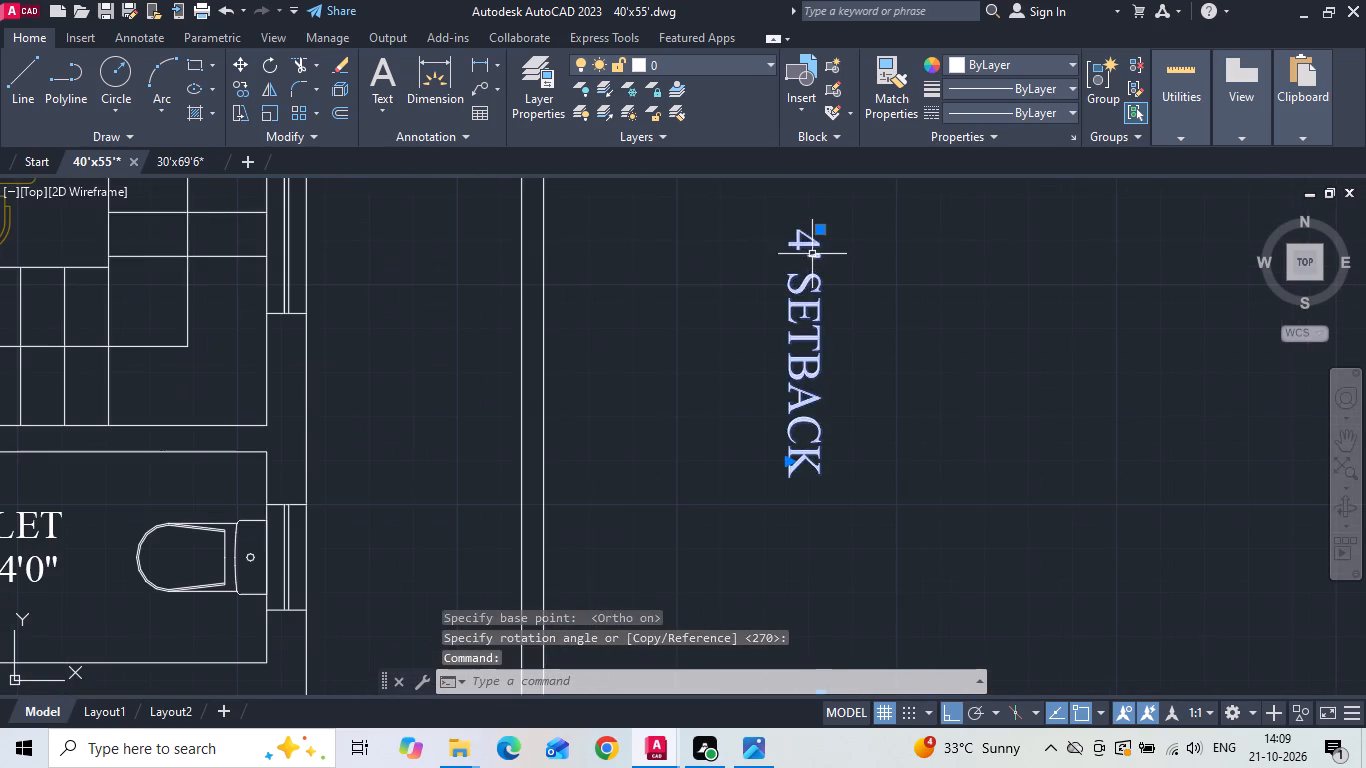
click(864, 244)
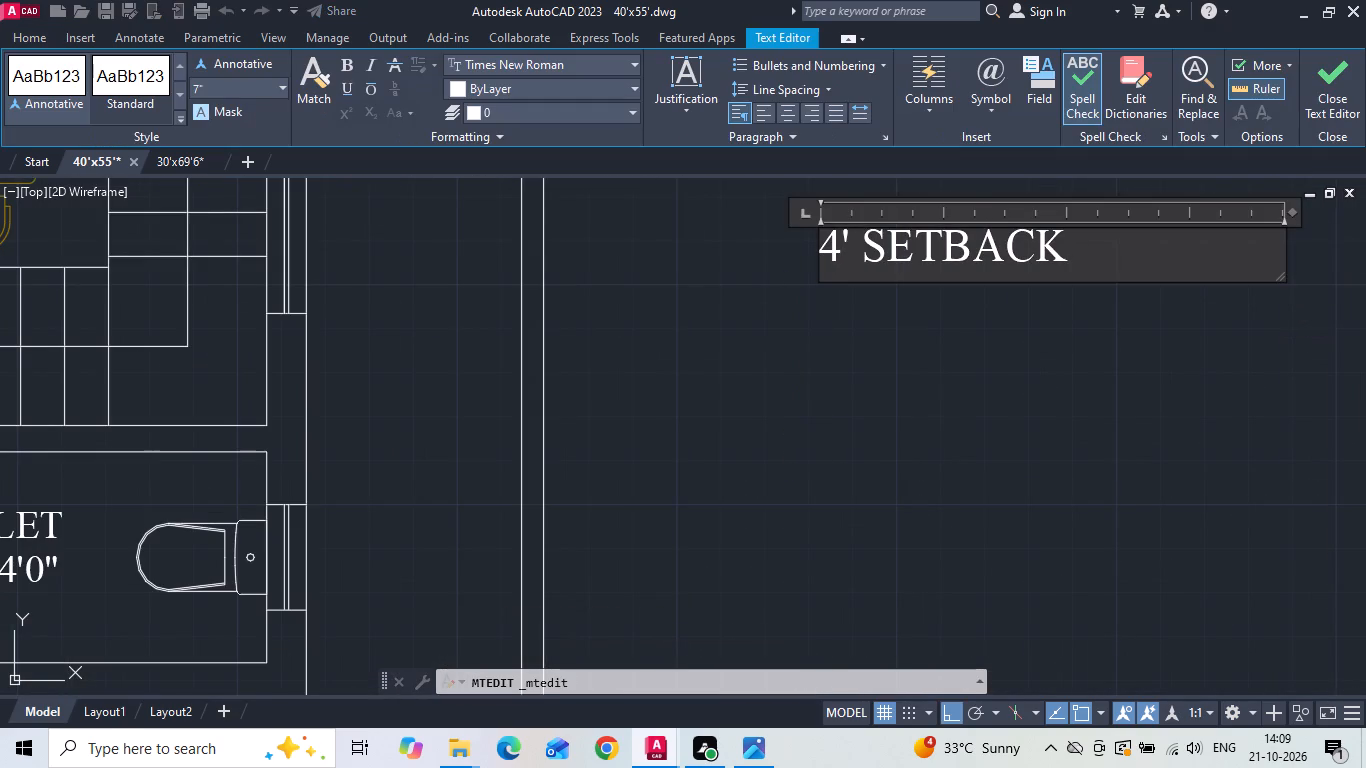
click(850, 245)
key(6)
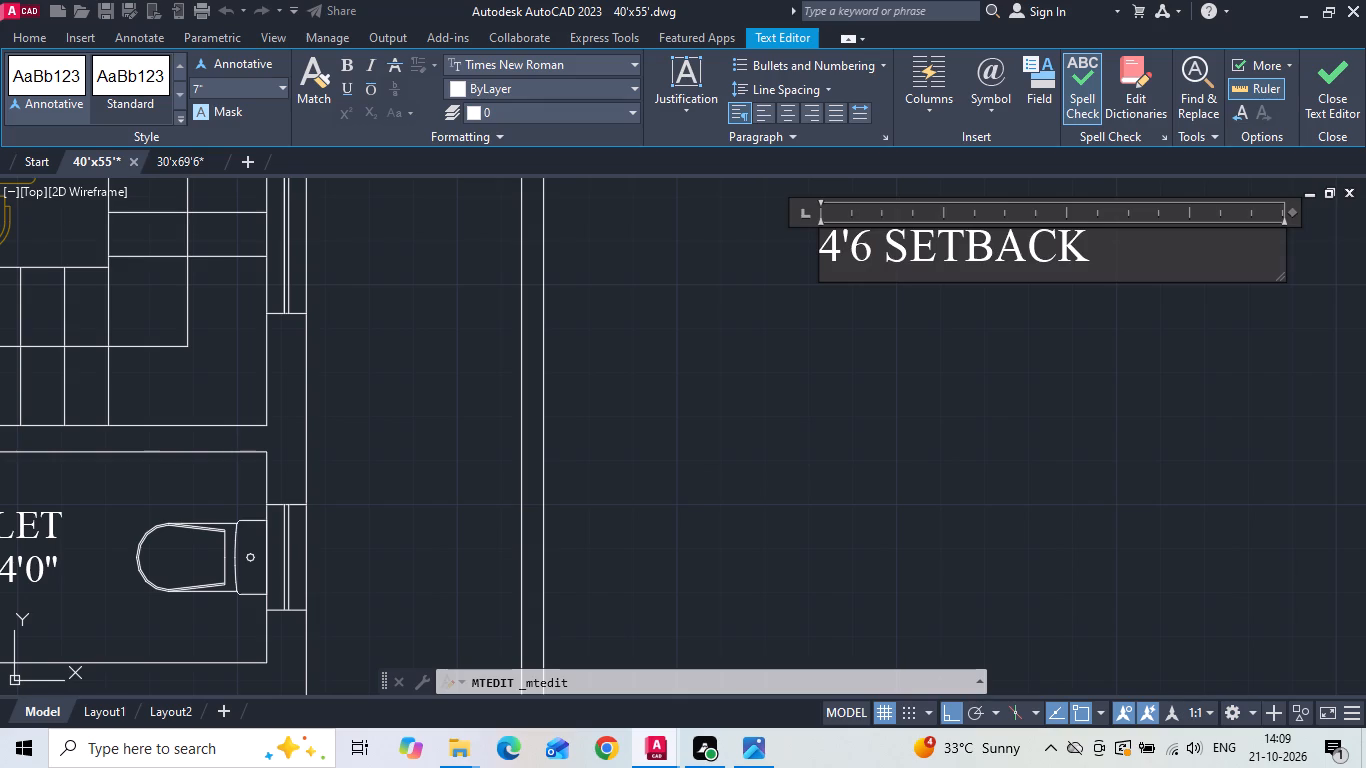
key(shift+quotedbl)
scroll(807, 396, down, 2)
click(806, 402)
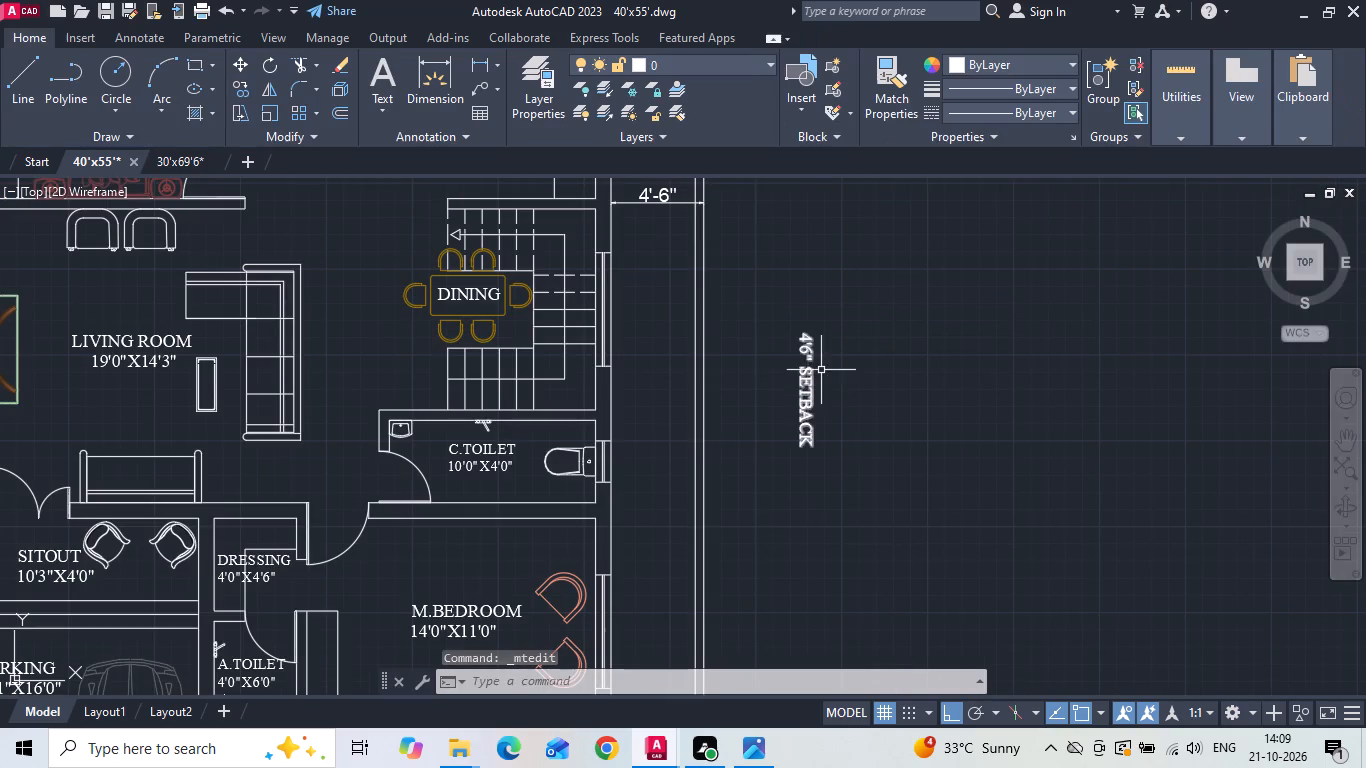
Move the vertical 4'6" SETBACK label straight west into the east setback strip beside the staircase and C.TOILET.
click(821, 370)
click(794, 383)
right_click(794, 383)
click(836, 356)
drag(966, 376, 940, 383)
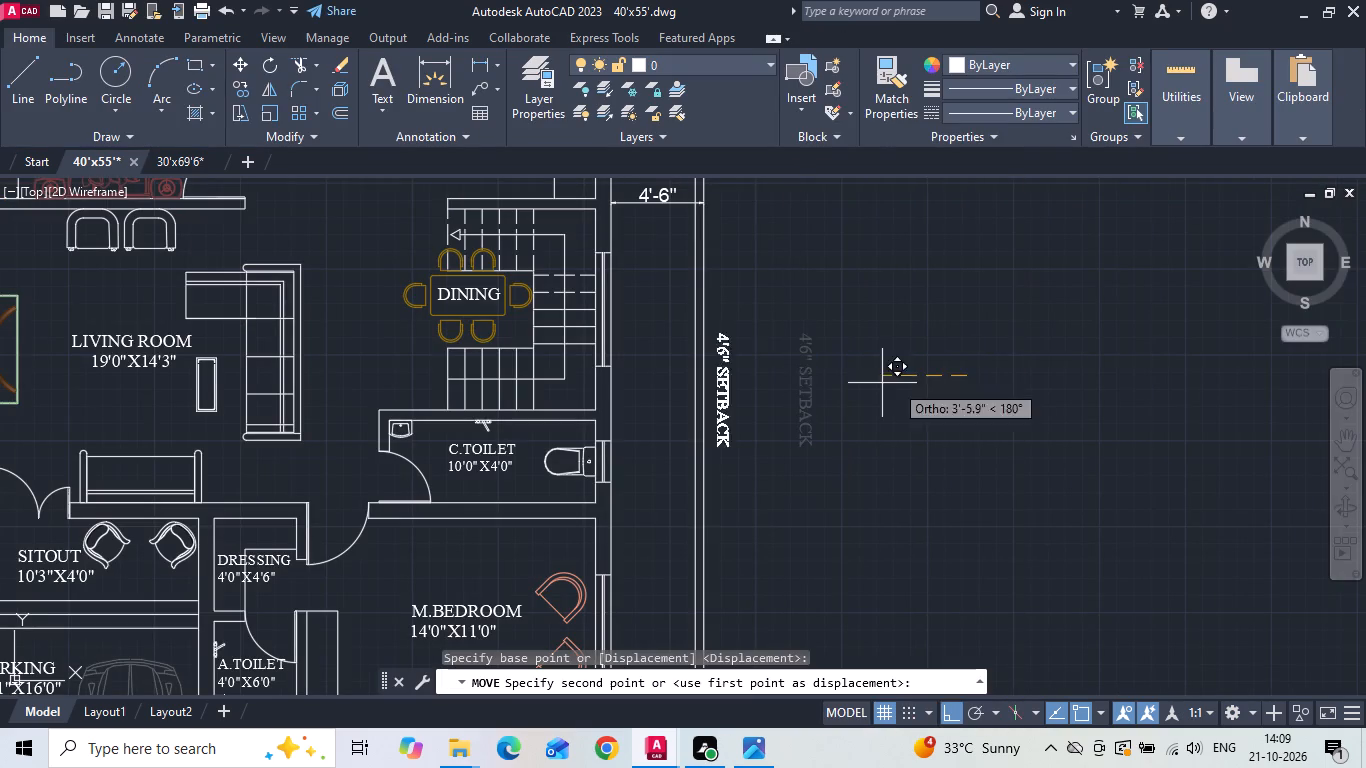
scroll(814, 381, up, 3)
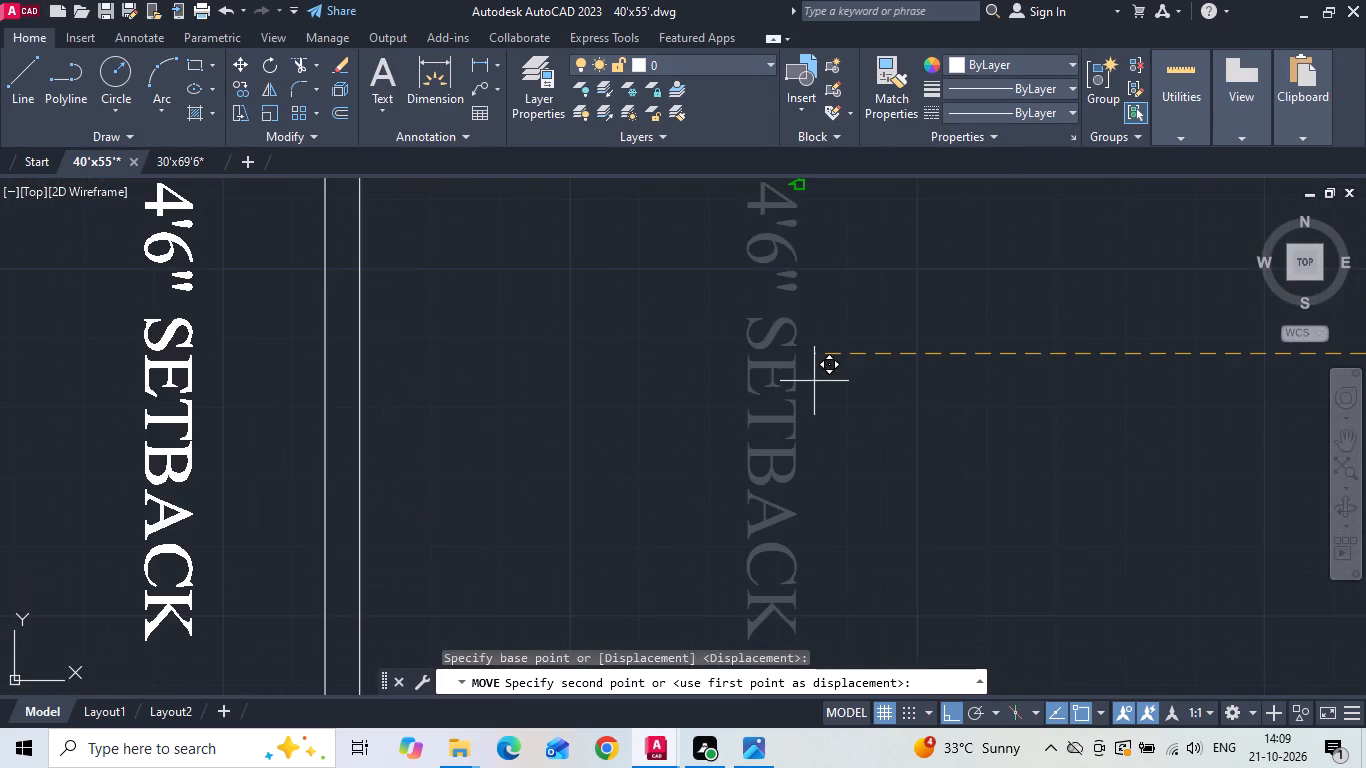
scroll(814, 381, up, 2)
click(813, 380)
scroll(830, 376, down, 4)
Copy the vertical 4'6" SETBACK label straight west into the west setback strip beside the living room and save the drawing.
click(580, 357)
right_click(578, 355)
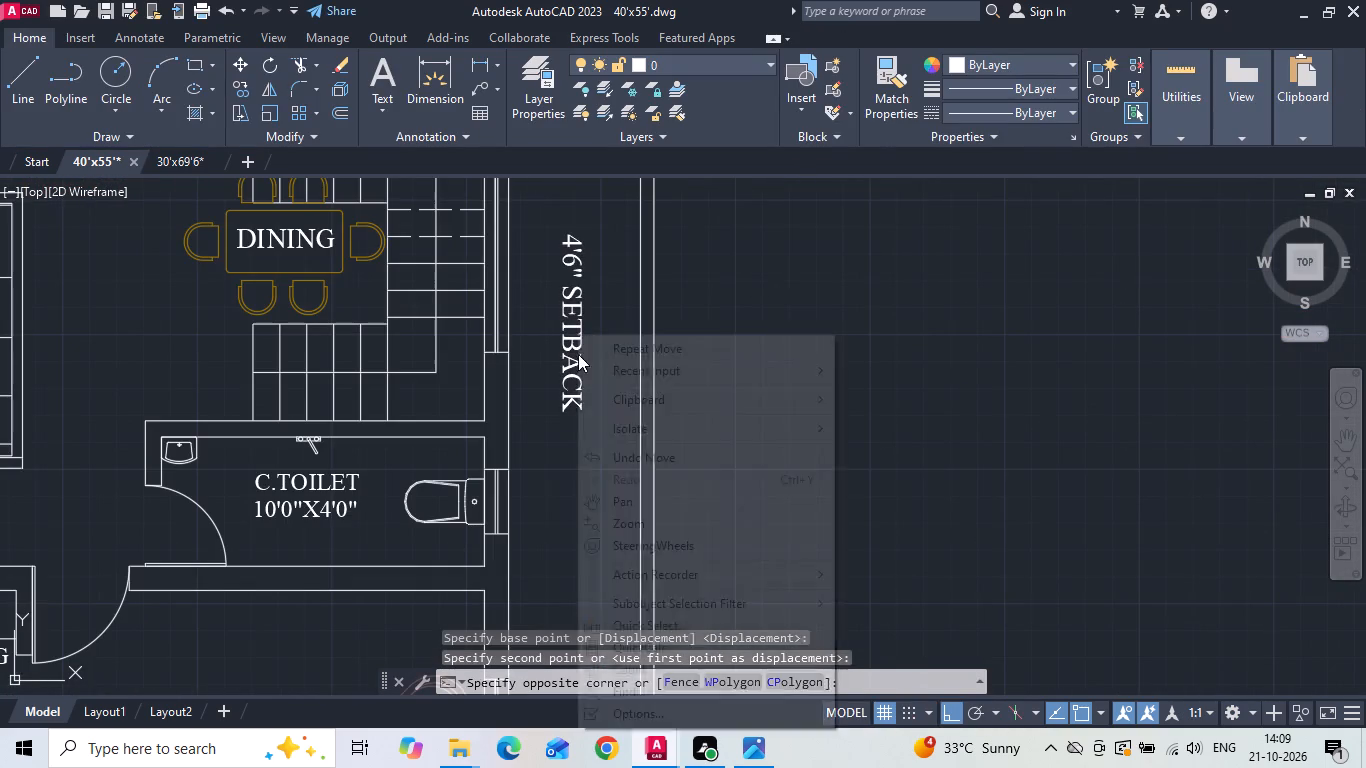
click(570, 365)
right_click(569, 365)
click(583, 382)
scroll(785, 390, down, 5)
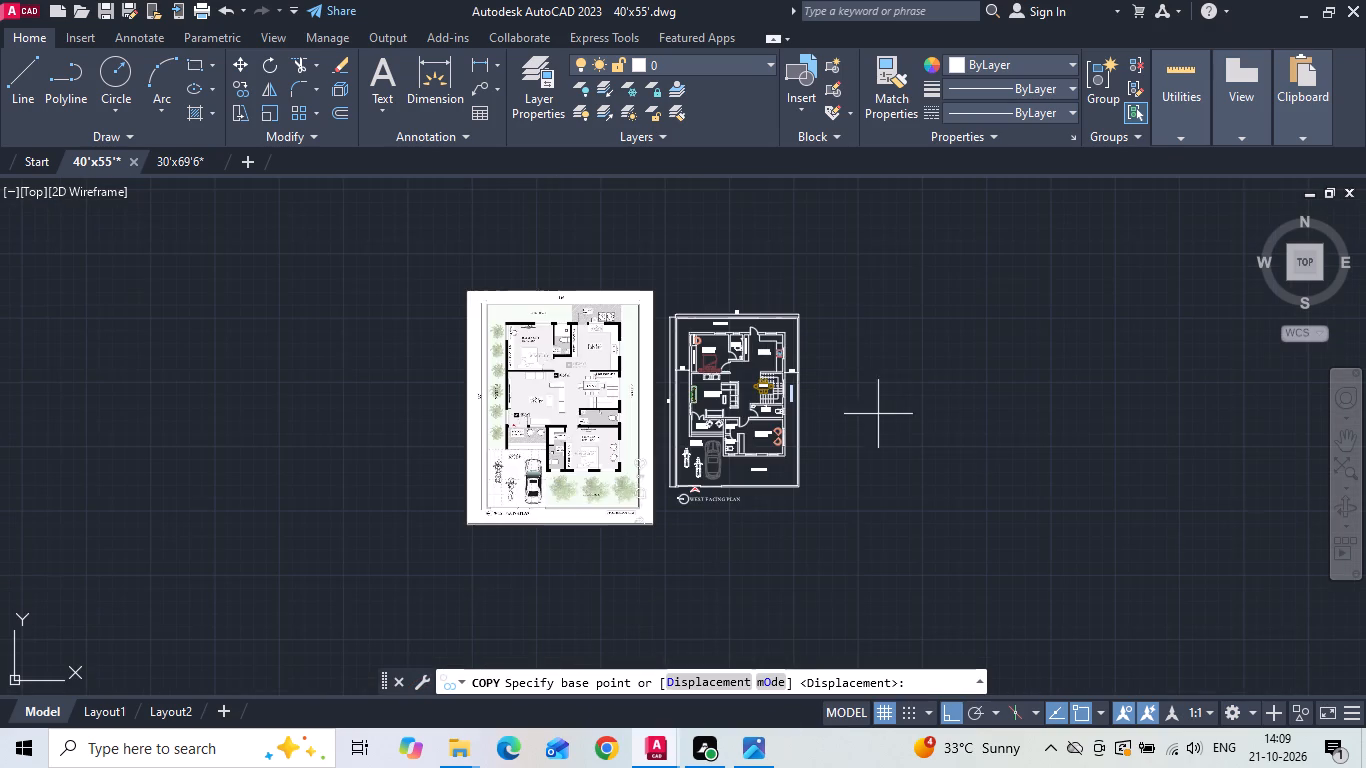
scroll(485, 413, up, 2)
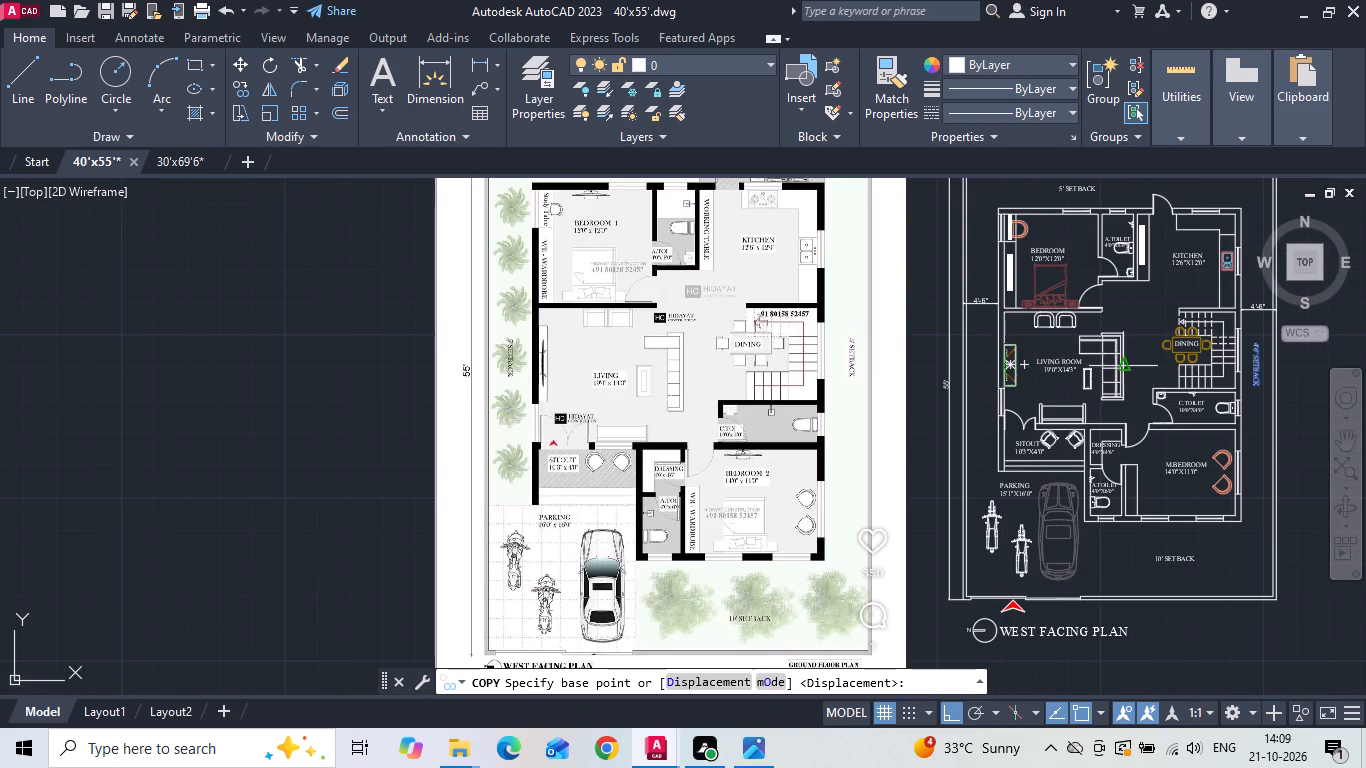
drag(1264, 365, 1244, 363)
scroll(963, 363, up, 2)
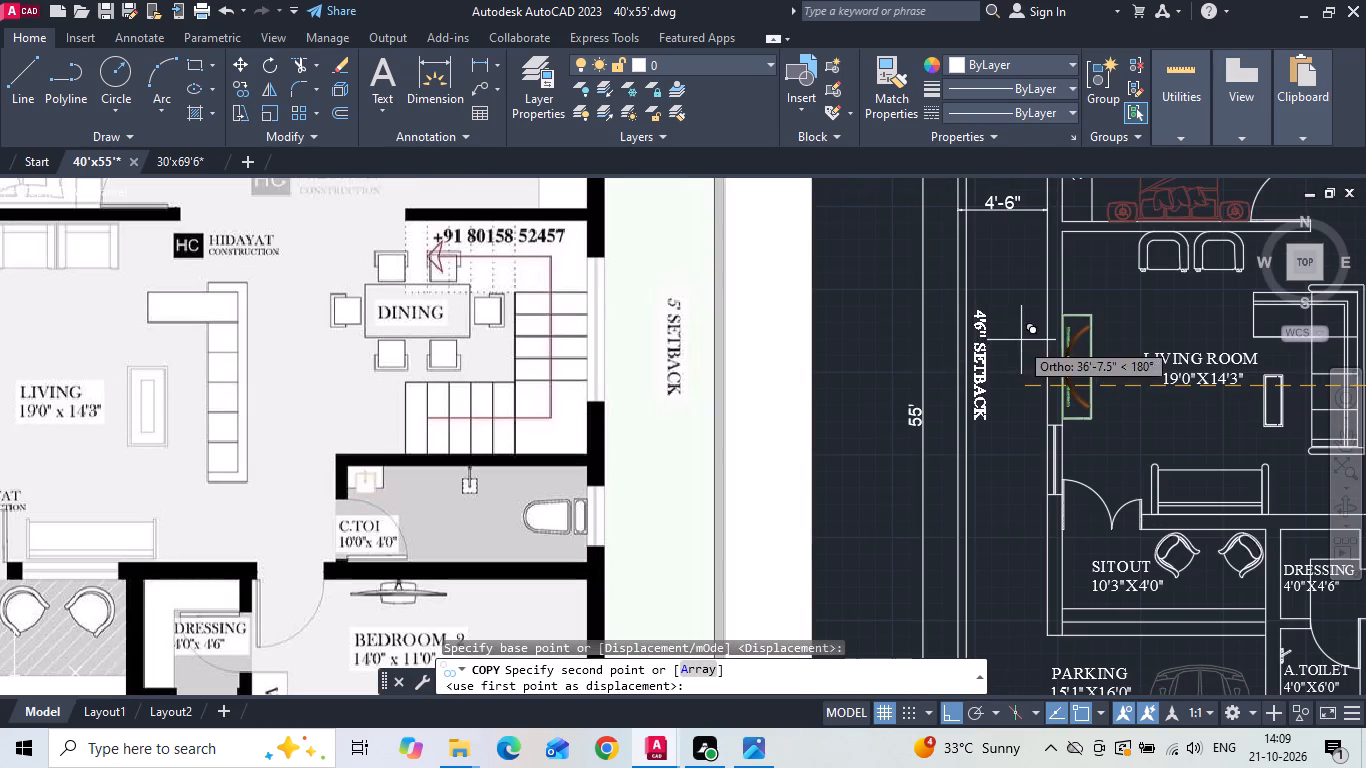
scroll(1042, 329, up, 3)
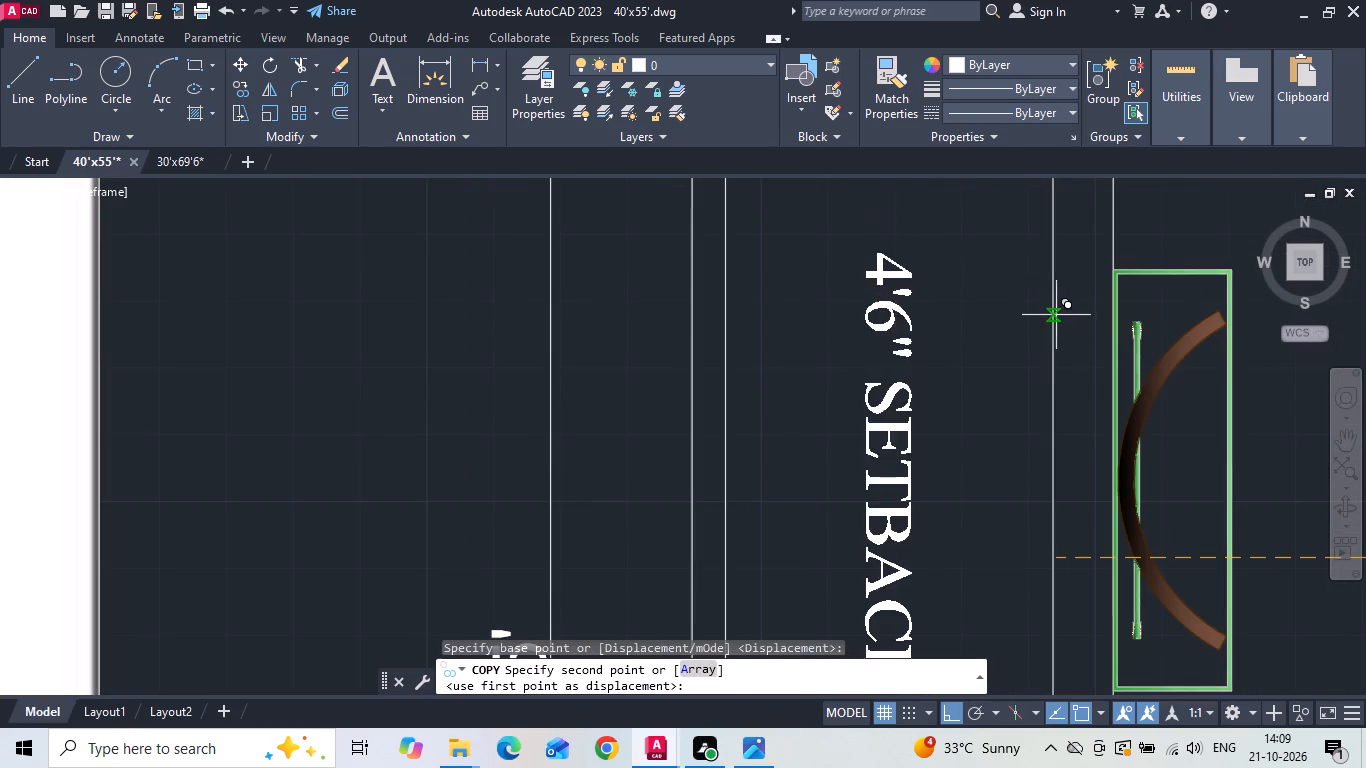
scroll(1057, 313, up, 2)
click(1057, 312)
key(ctrl+s)
key(ctrl+s)
key(ctrl+s)
key(ctrl+s)
key(ctrl+s)
key(ctrl+s)
key(ctrl+s)
key(ctrl+s)
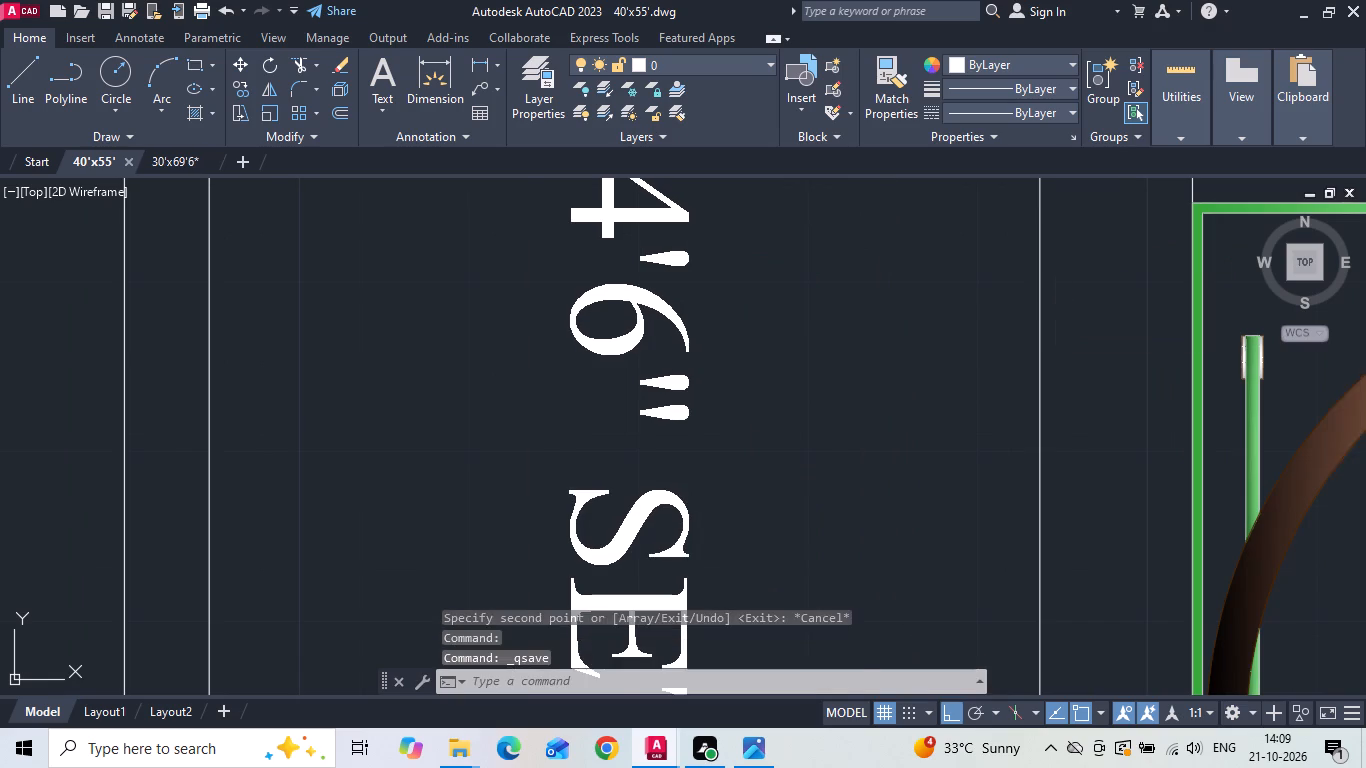
Copy the bed with side tables from the BEDROOM to the M.BEDROOM, placing it against the south wall.
scroll(785, 406, down, 7)
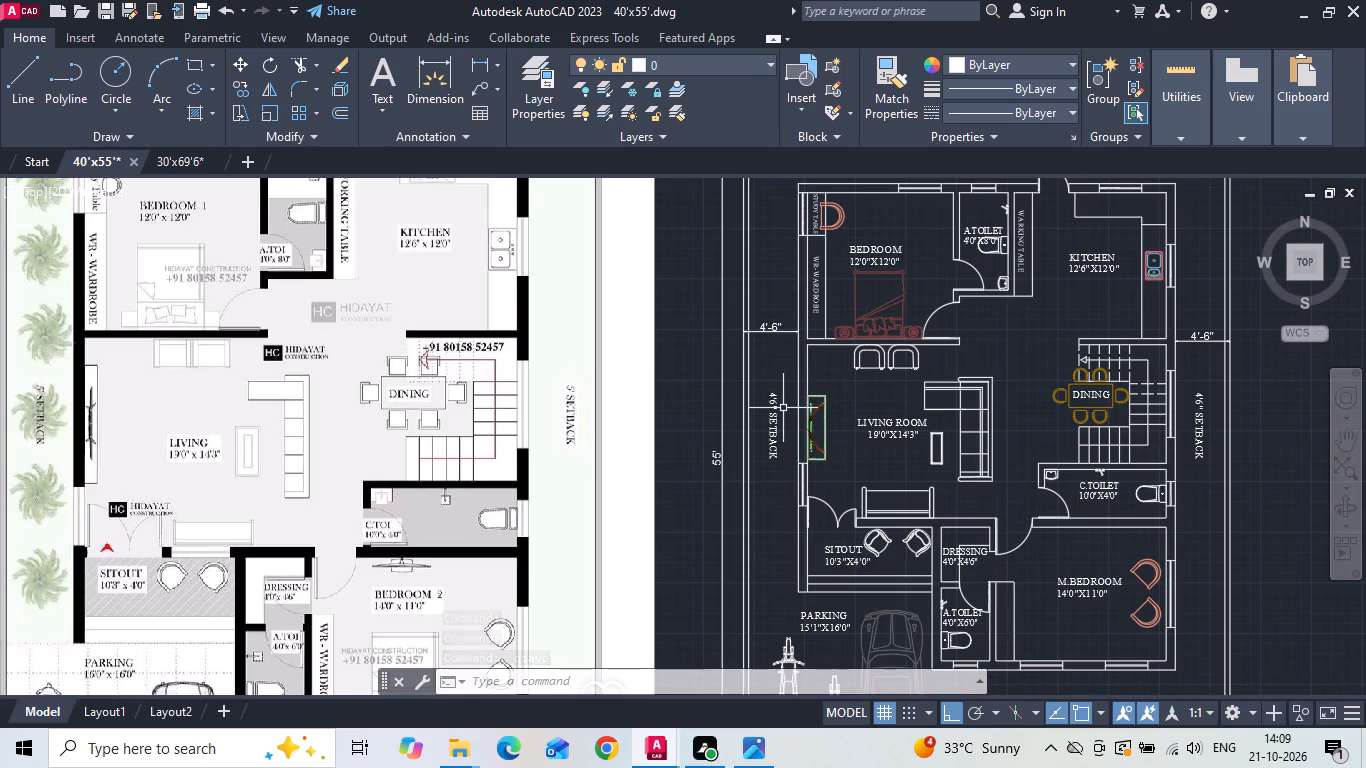
middle_drag(780, 466, 769, 436)
scroll(763, 399, down, 1)
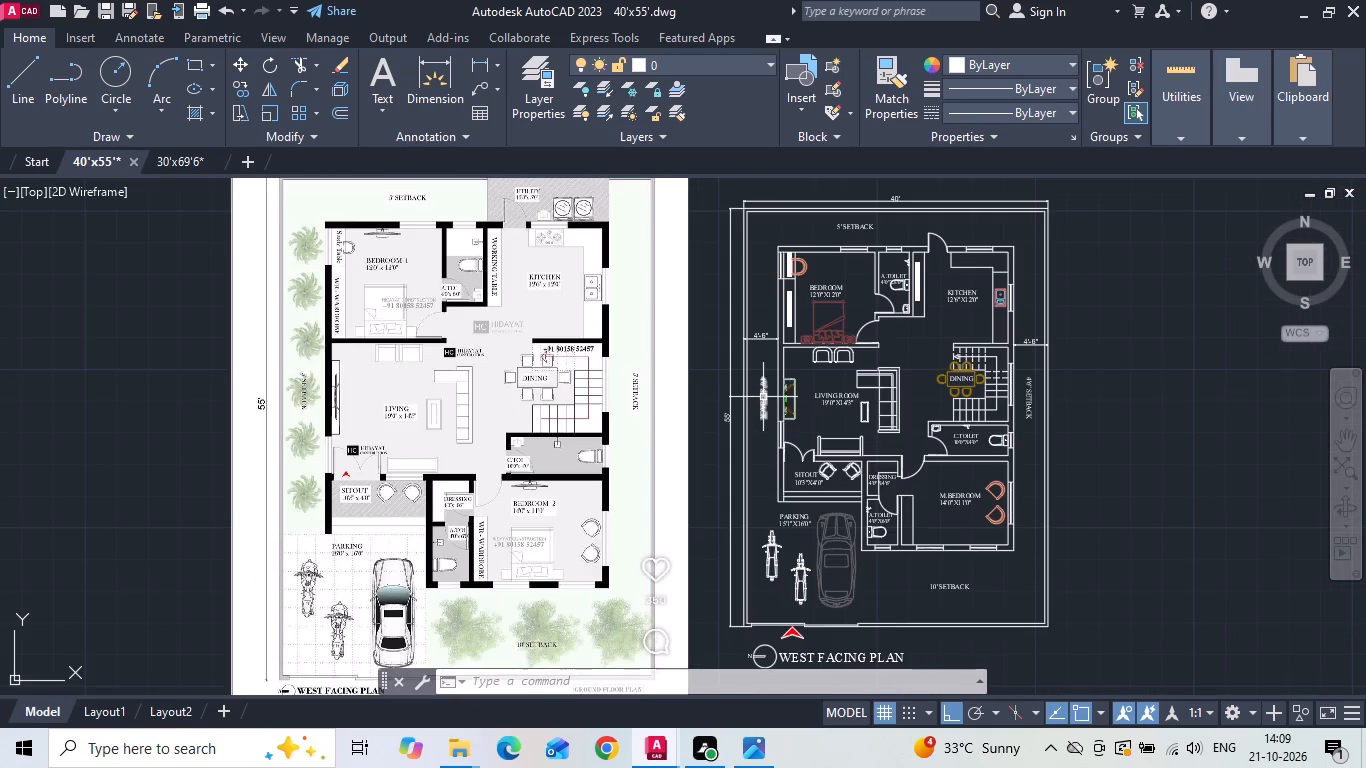
click(832, 322)
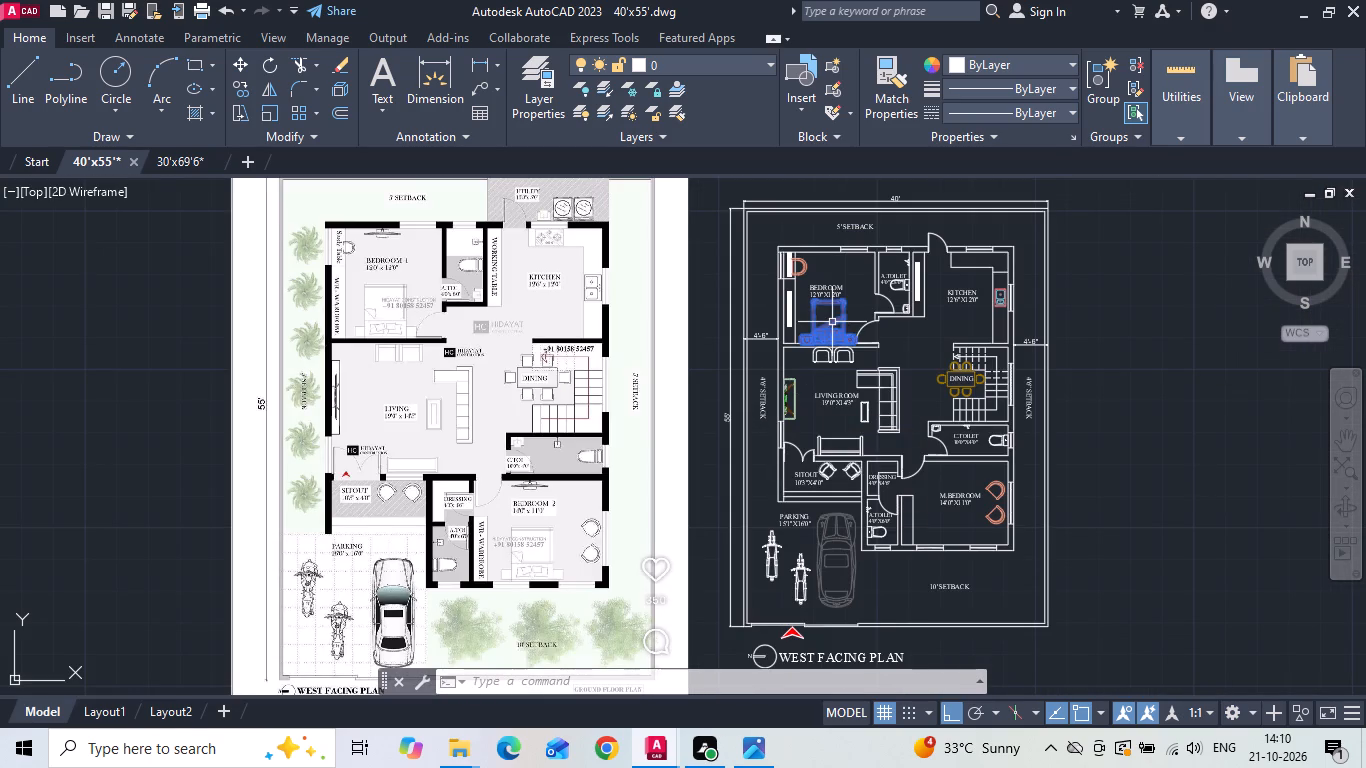
right_click(832, 322)
click(863, 383)
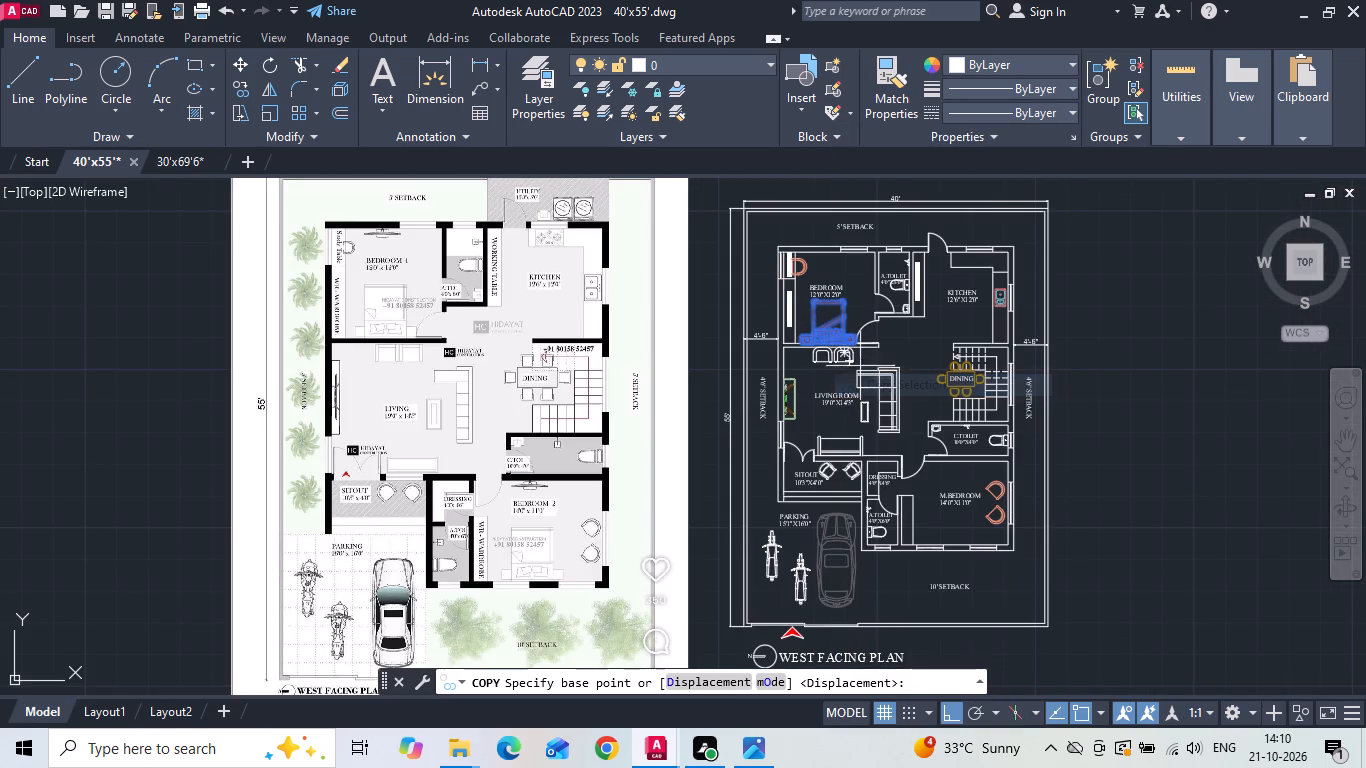
scroll(866, 327, up, 5)
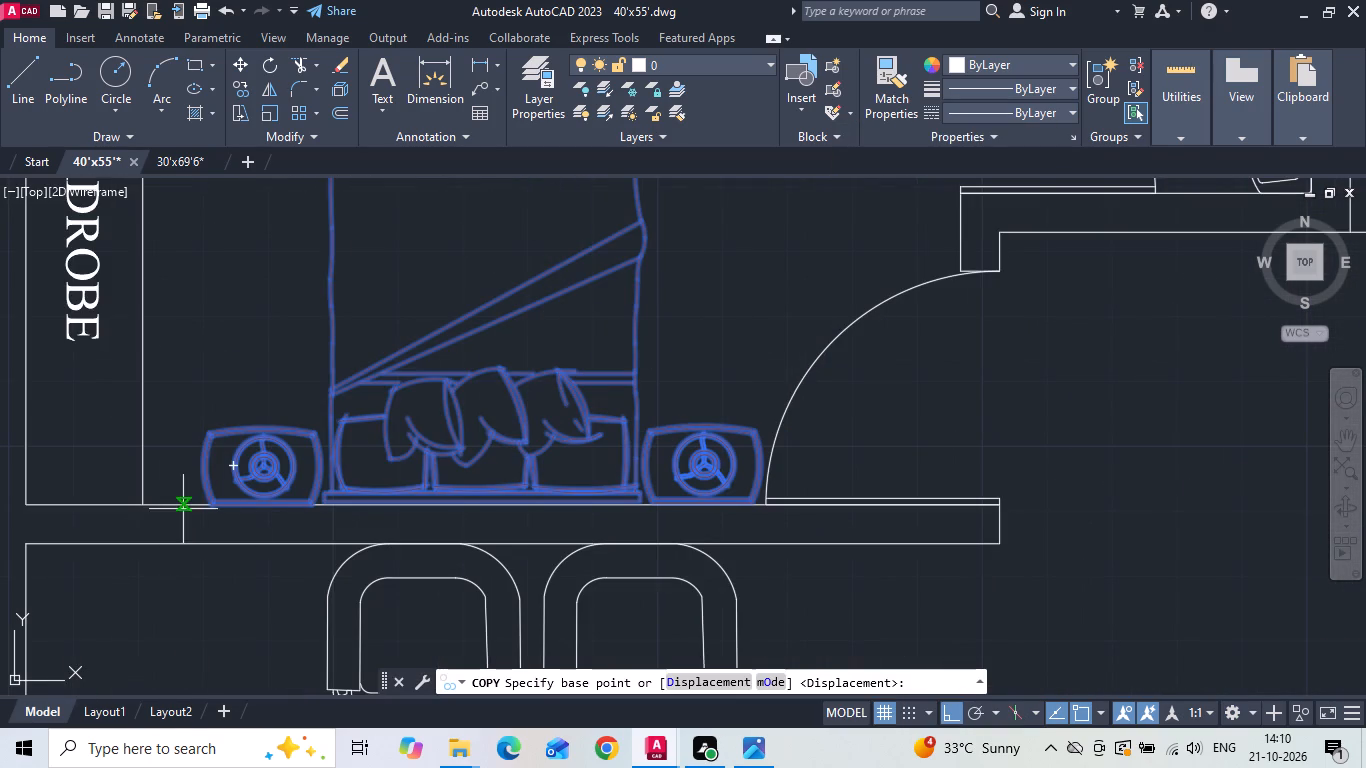
scroll(183, 509, up, 3)
click(293, 501)
scroll(371, 342, down, 9)
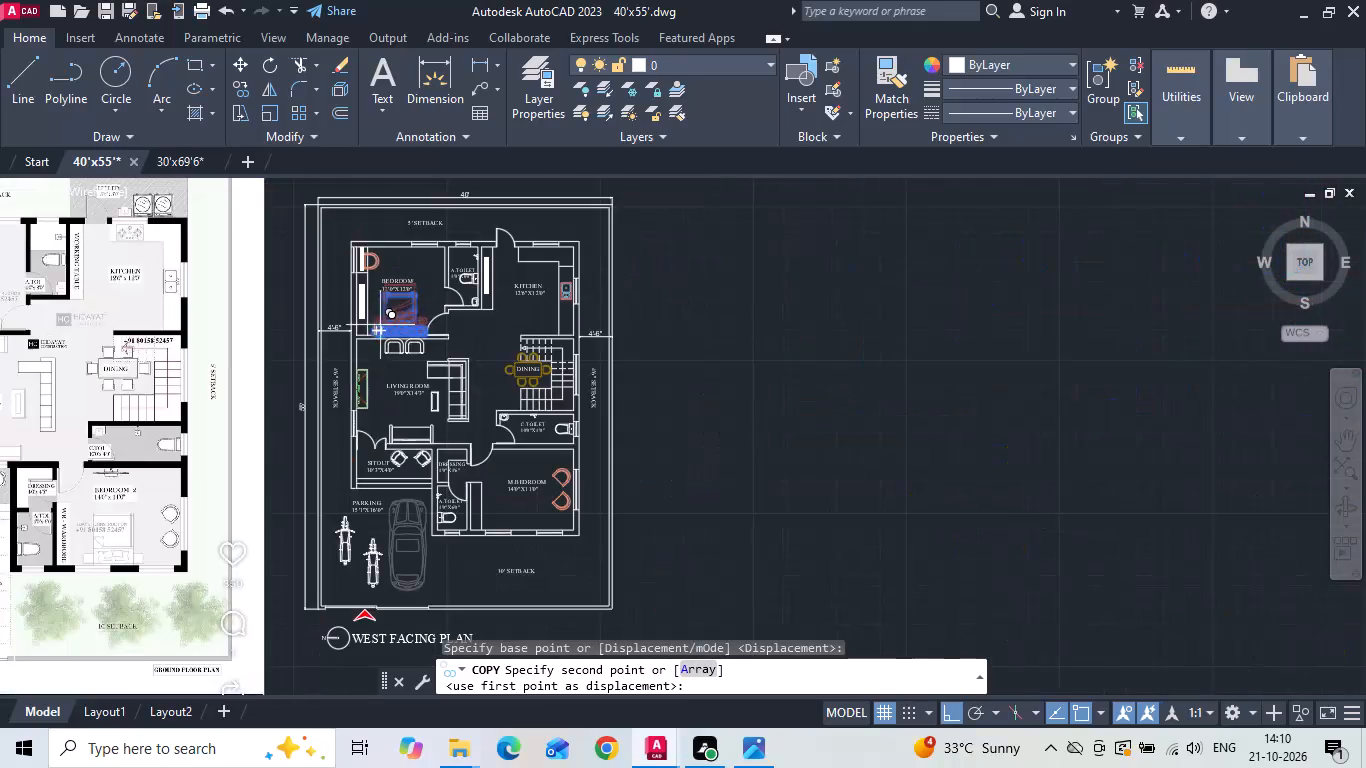
scroll(559, 497, up, 3)
click(319, 600)
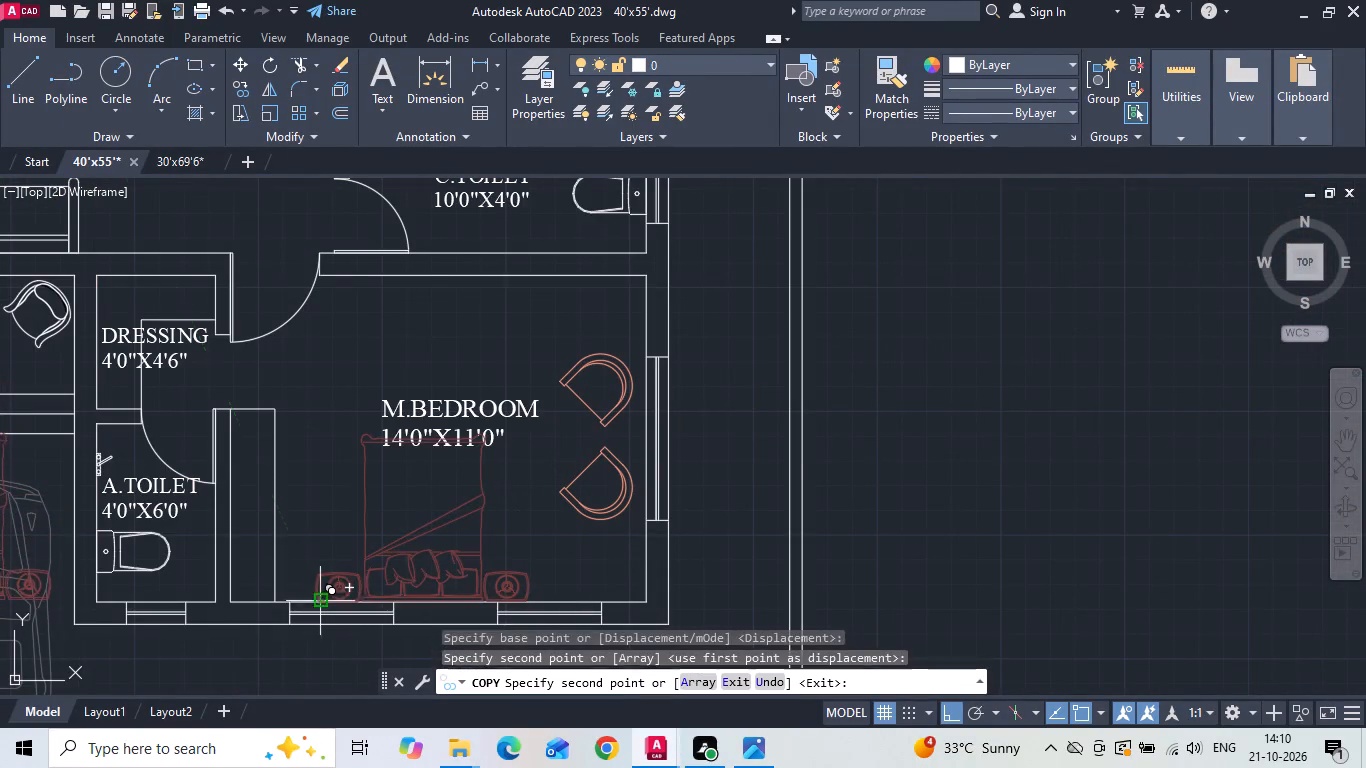
middle_drag(326, 584, 451, 490)
key(Escape)
Move the M.BEDROOM label about 6" north so it clears the copied bed.
click(568, 308)
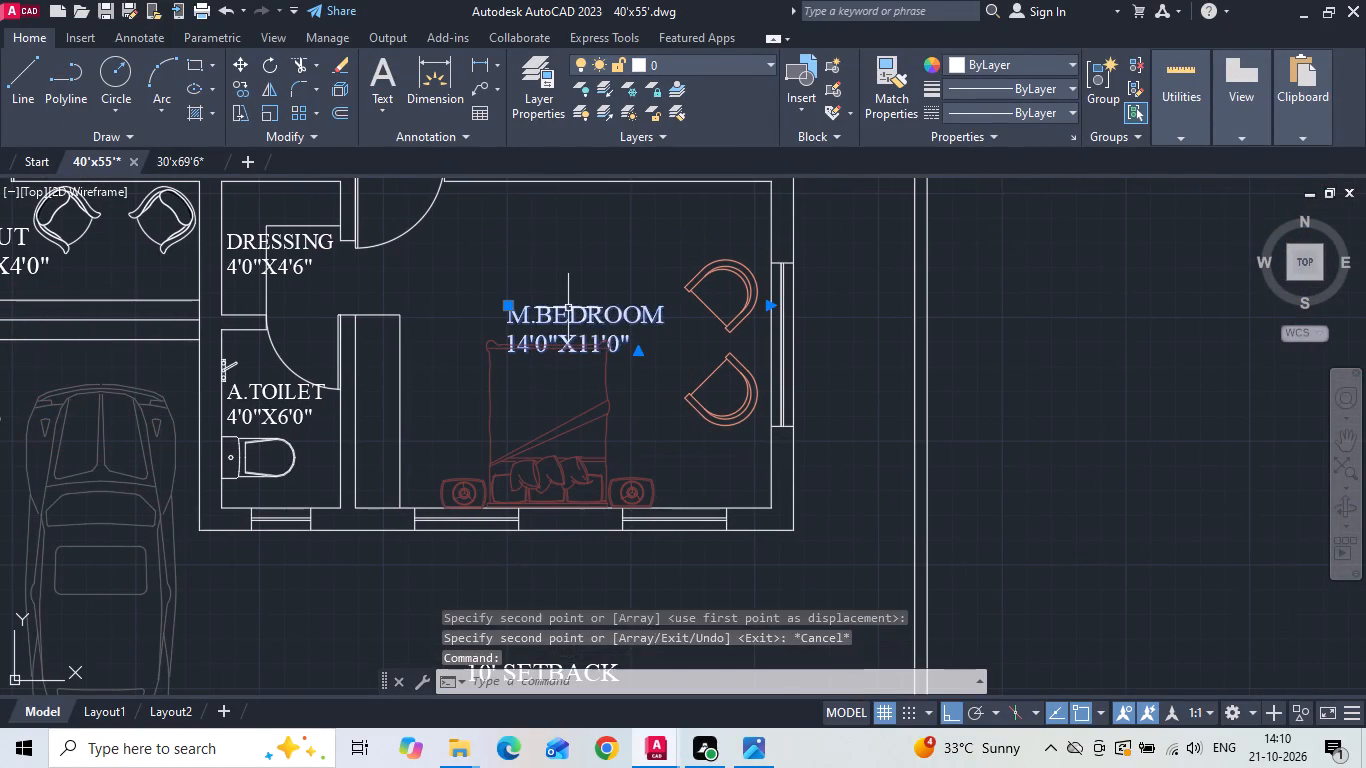
right_click(568, 308)
click(608, 359)
scroll(614, 362, up, 1)
click(671, 385)
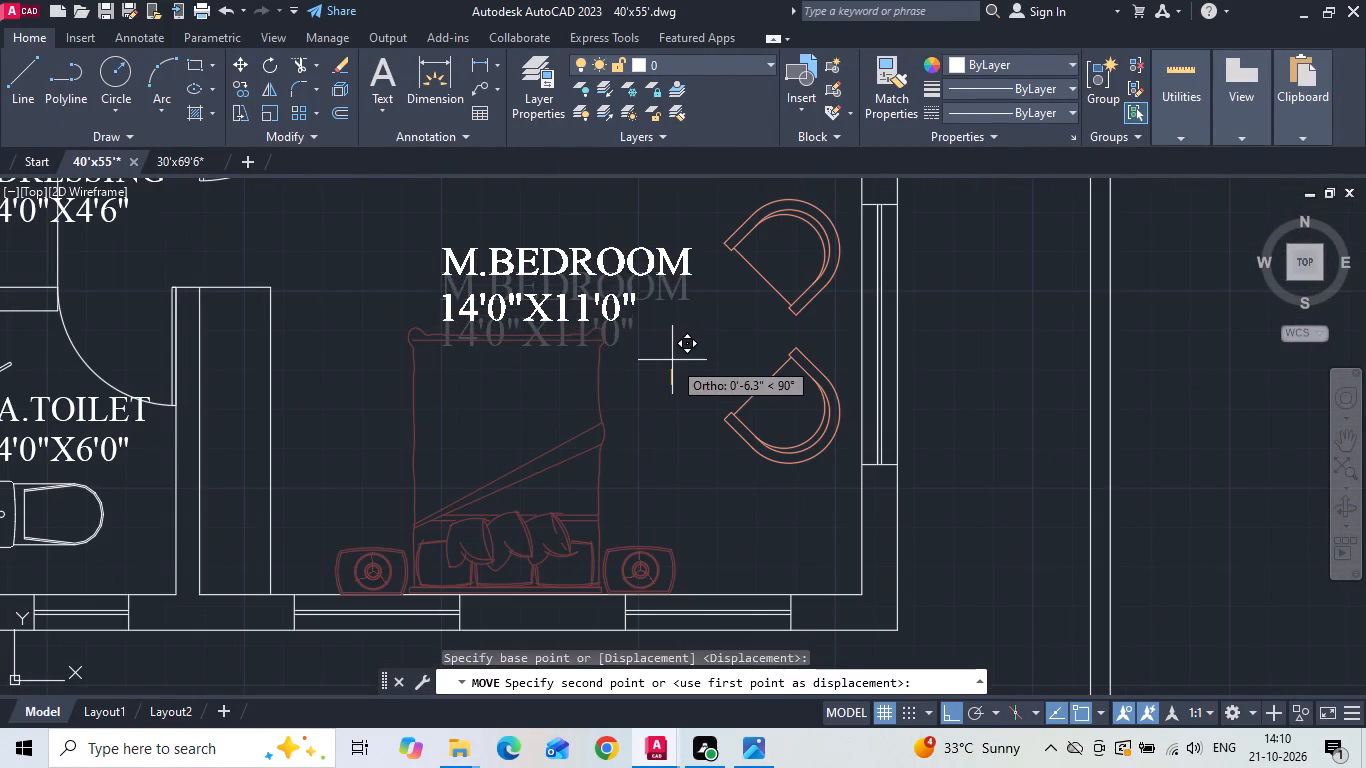
click(672, 360)
Move the M.BEDROOM bed slightly east along the south wall and save the drawing.
drag(615, 437, 567, 443)
click(549, 444)
right_click(548, 444)
click(598, 369)
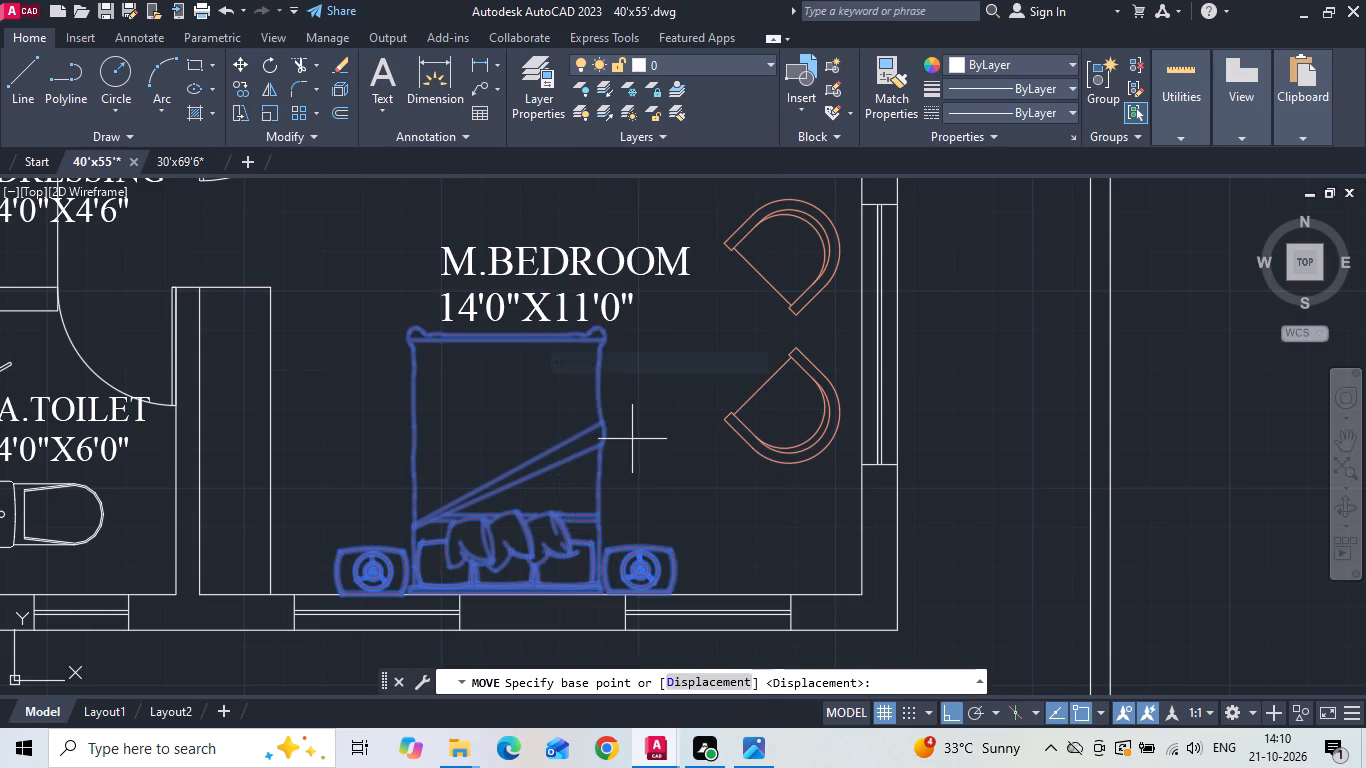
click(635, 440)
click(654, 433)
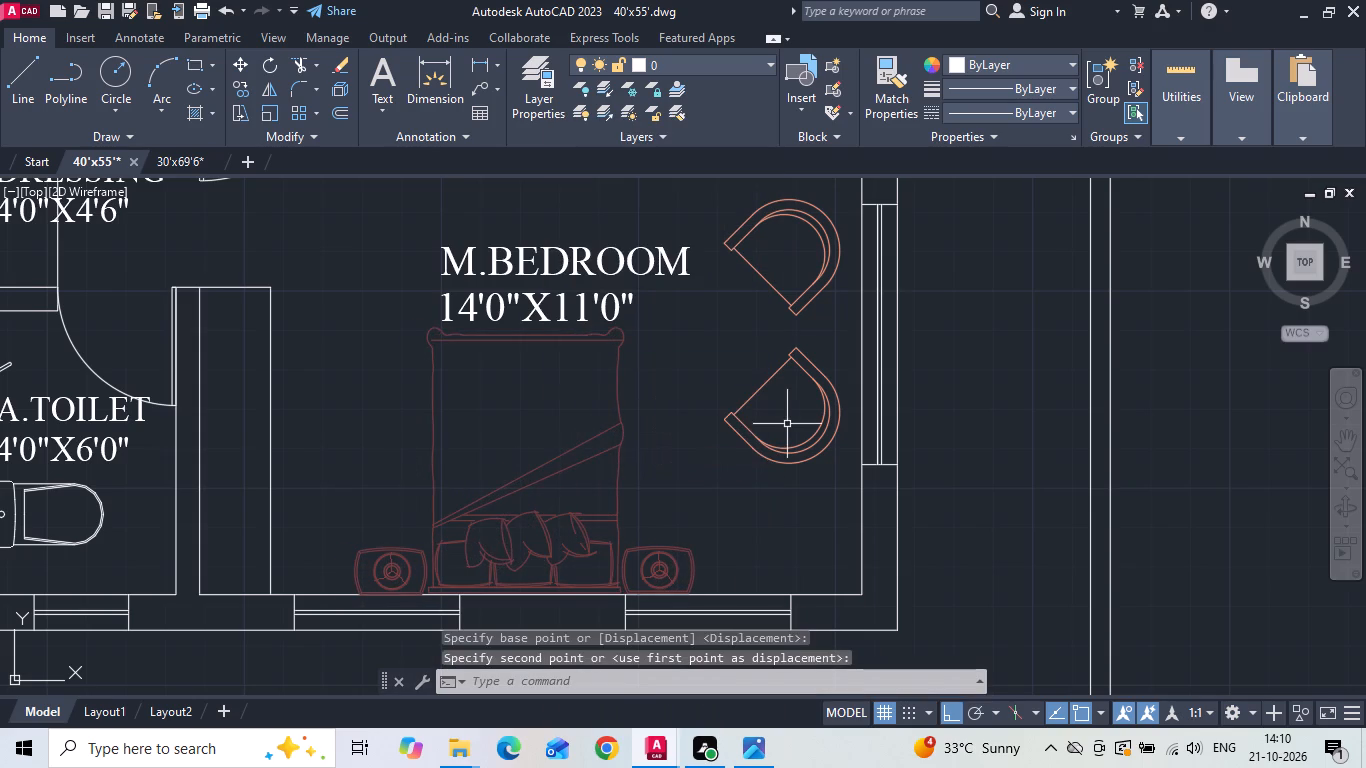
key(ctrl+s)
Switch to the 30'x69'6" drawing, save it and look over its ground floor plan and setback planting.
scroll(788, 432, down, 4)
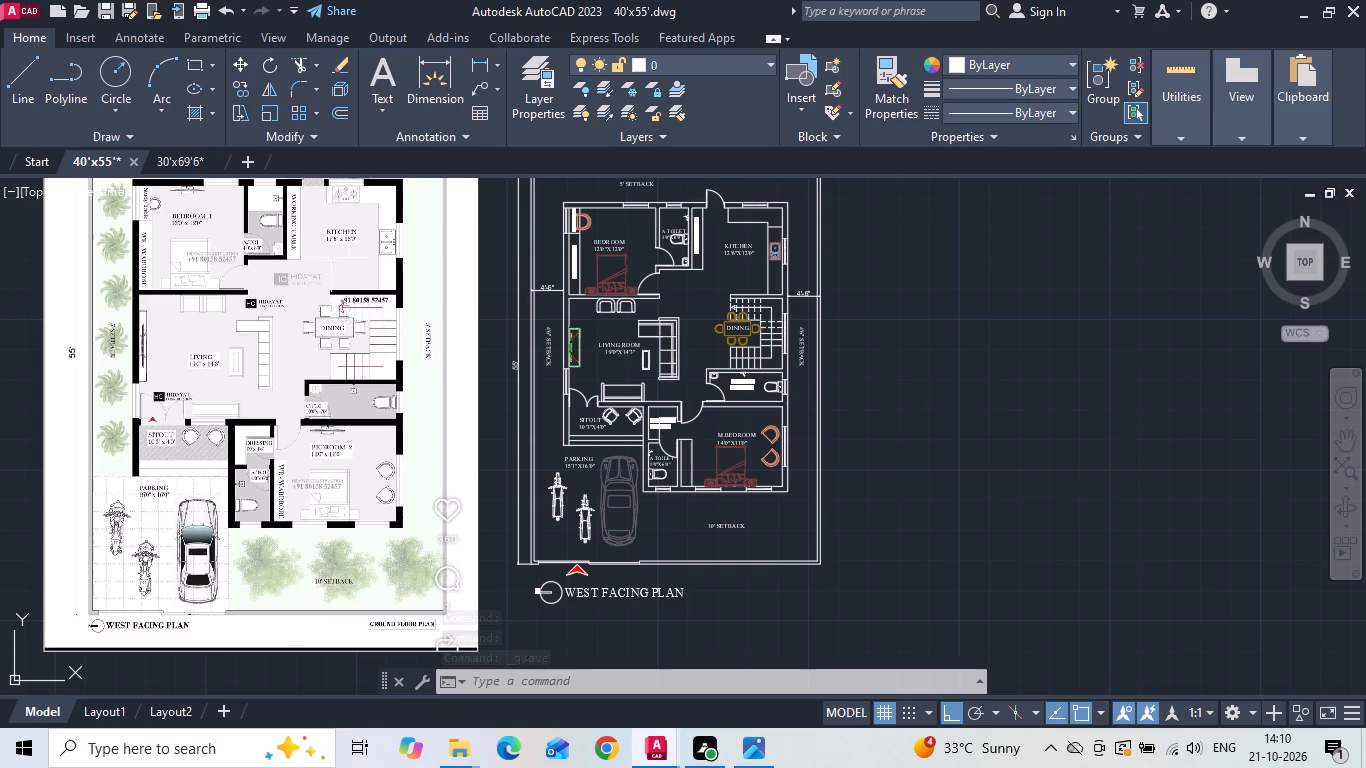
click(170, 163)
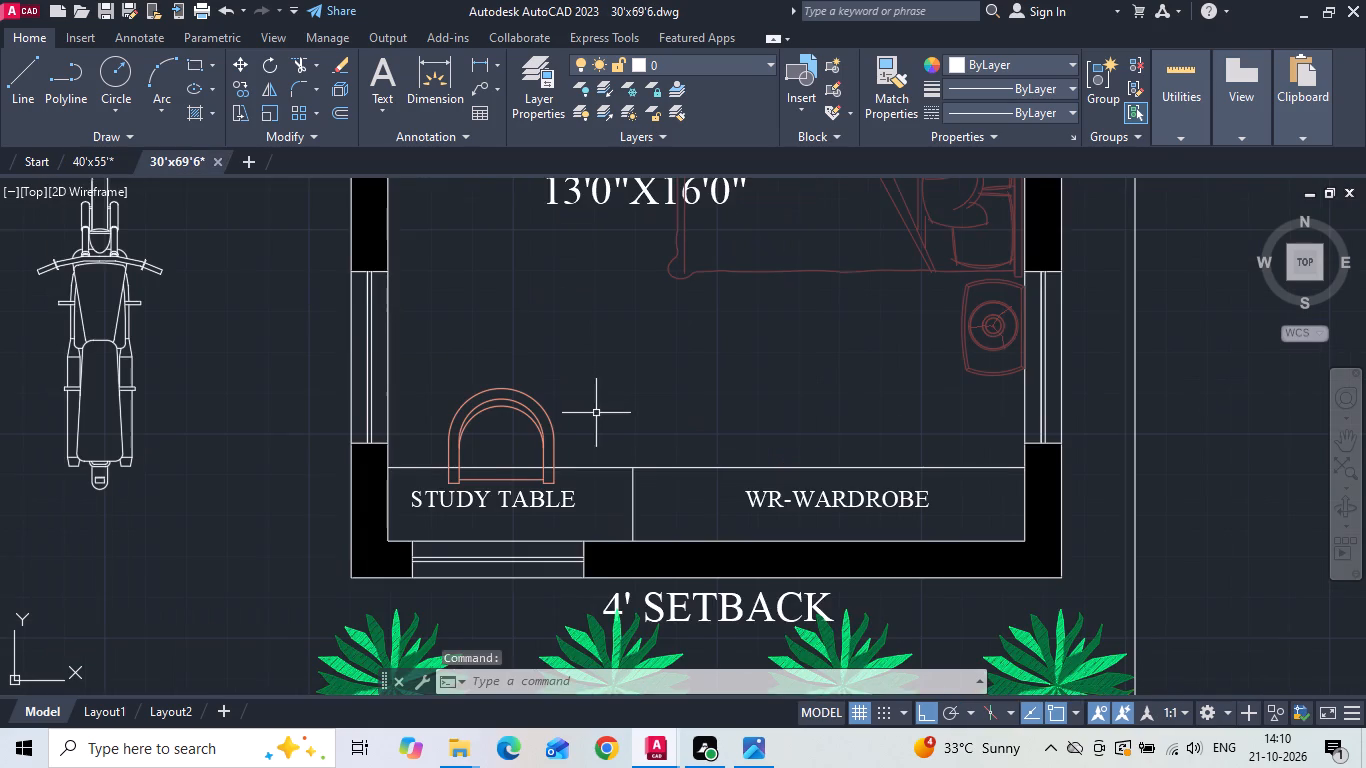
middle_drag(592, 395, 593, 306)
key(ctrl+s)
scroll(623, 349, down, 3)
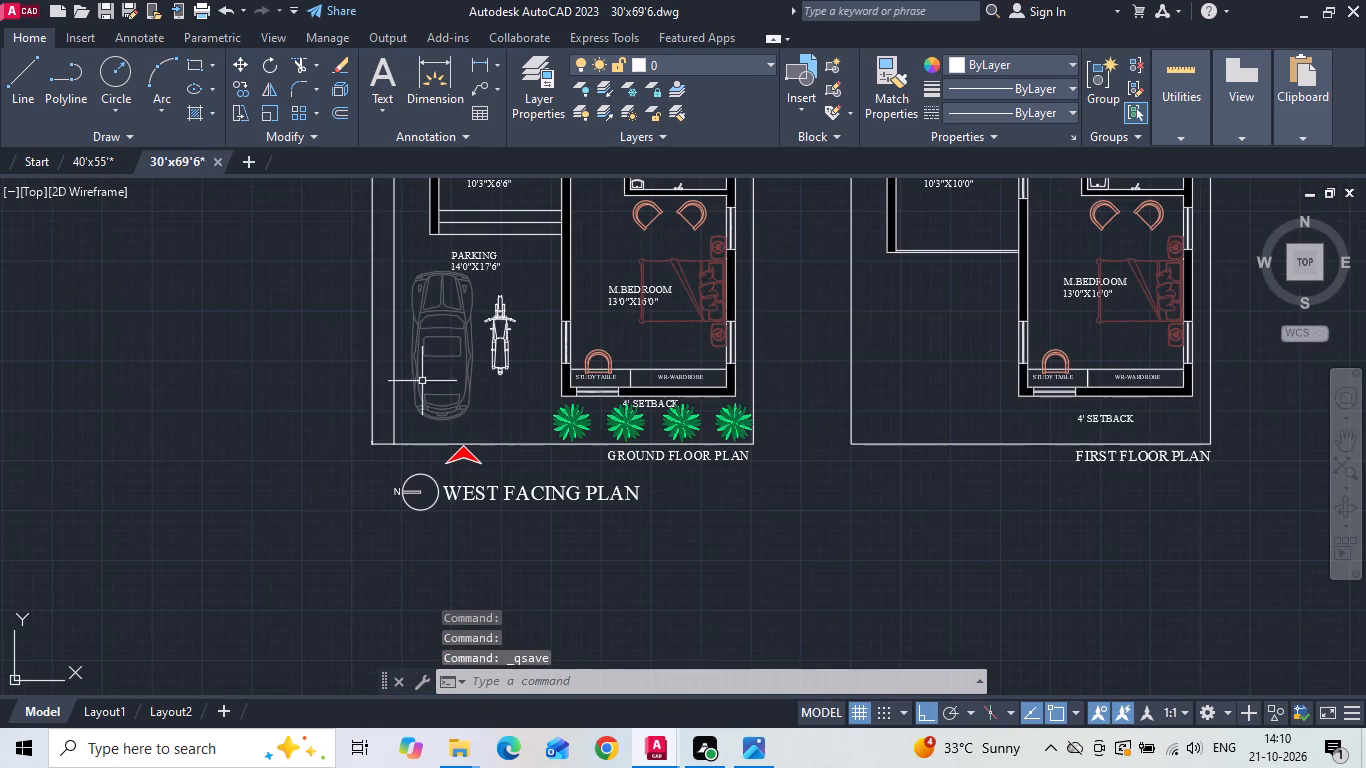
Switch back to the 40'x55' drawing, save it and look over the reference plan beside the drafted plan.
click(90, 168)
scroll(95, 338, up, 3)
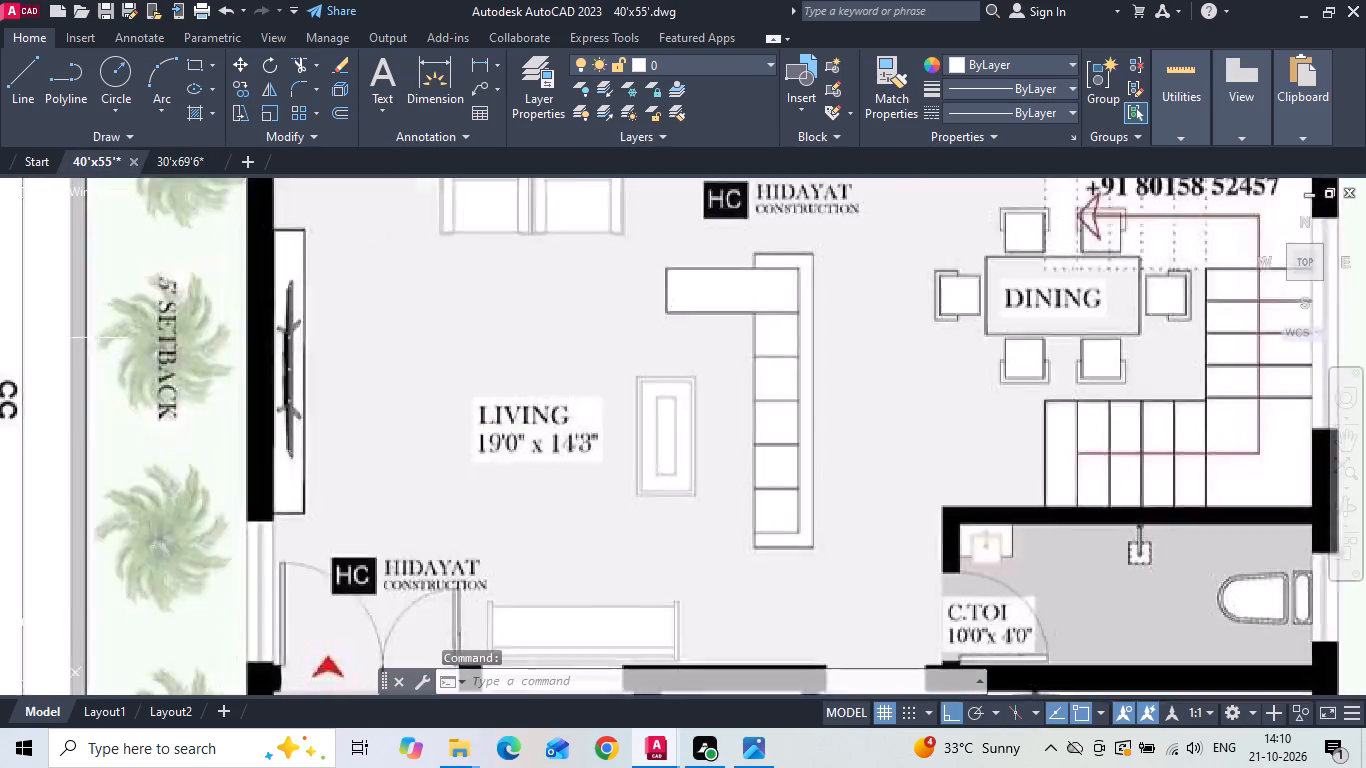
scroll(95, 338, up, 1)
scroll(400, 347, down, 2)
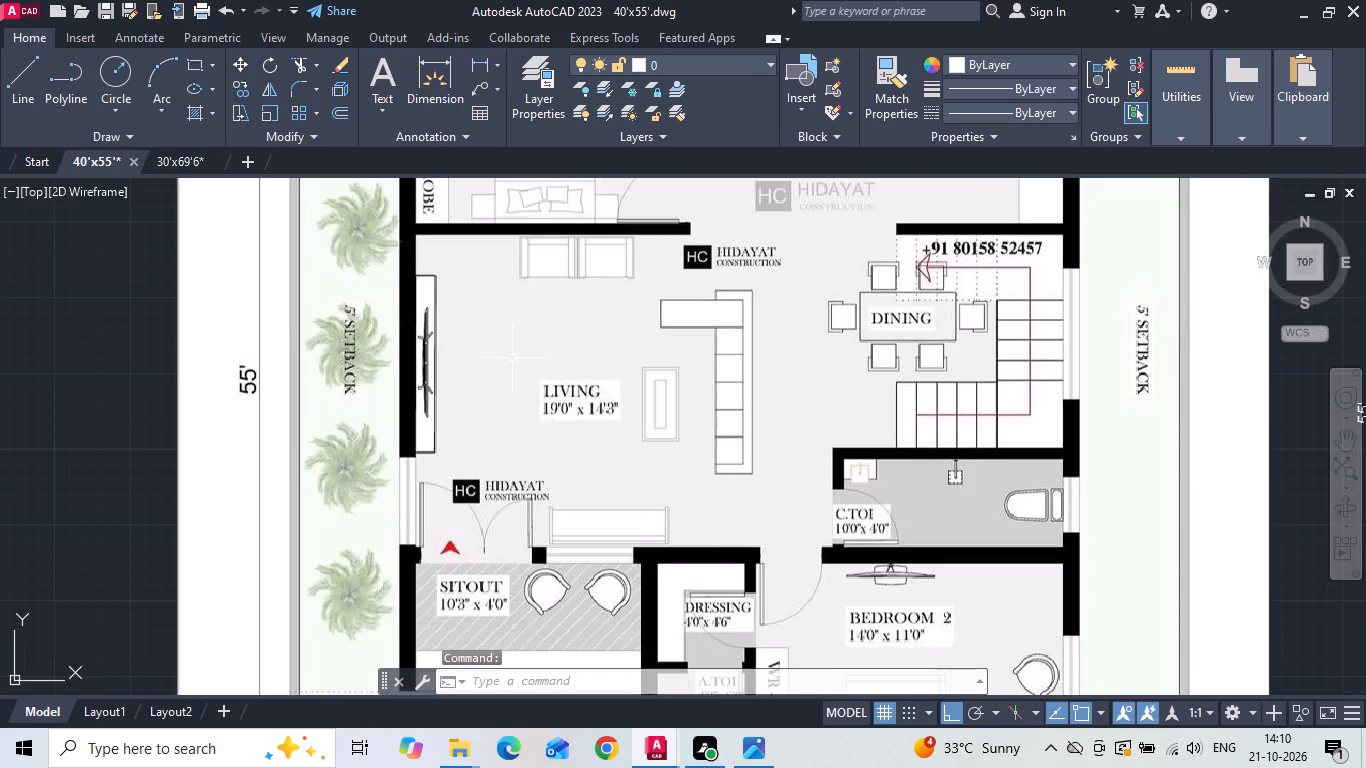
key(ctrl+s)
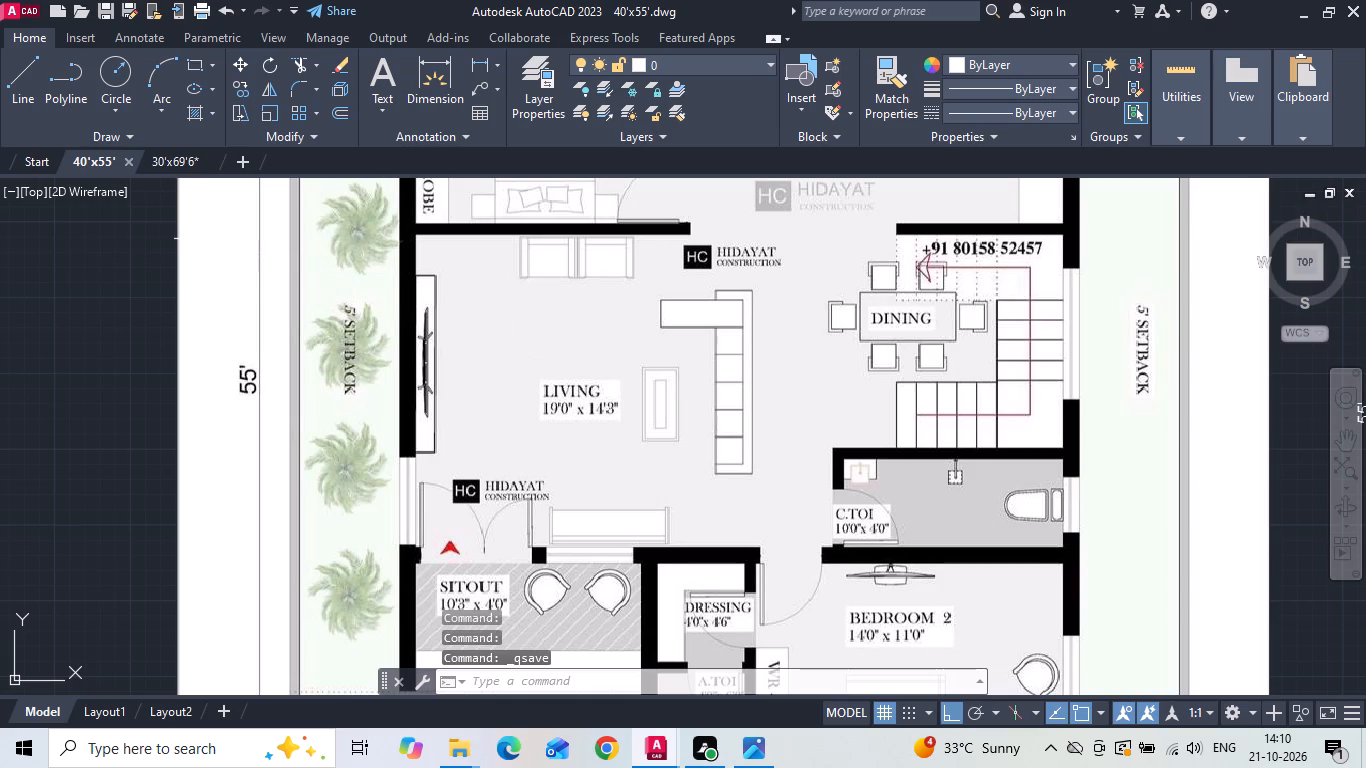
key(ctrl+s)
scroll(601, 385, down, 2)
scroll(707, 620, up, 2)
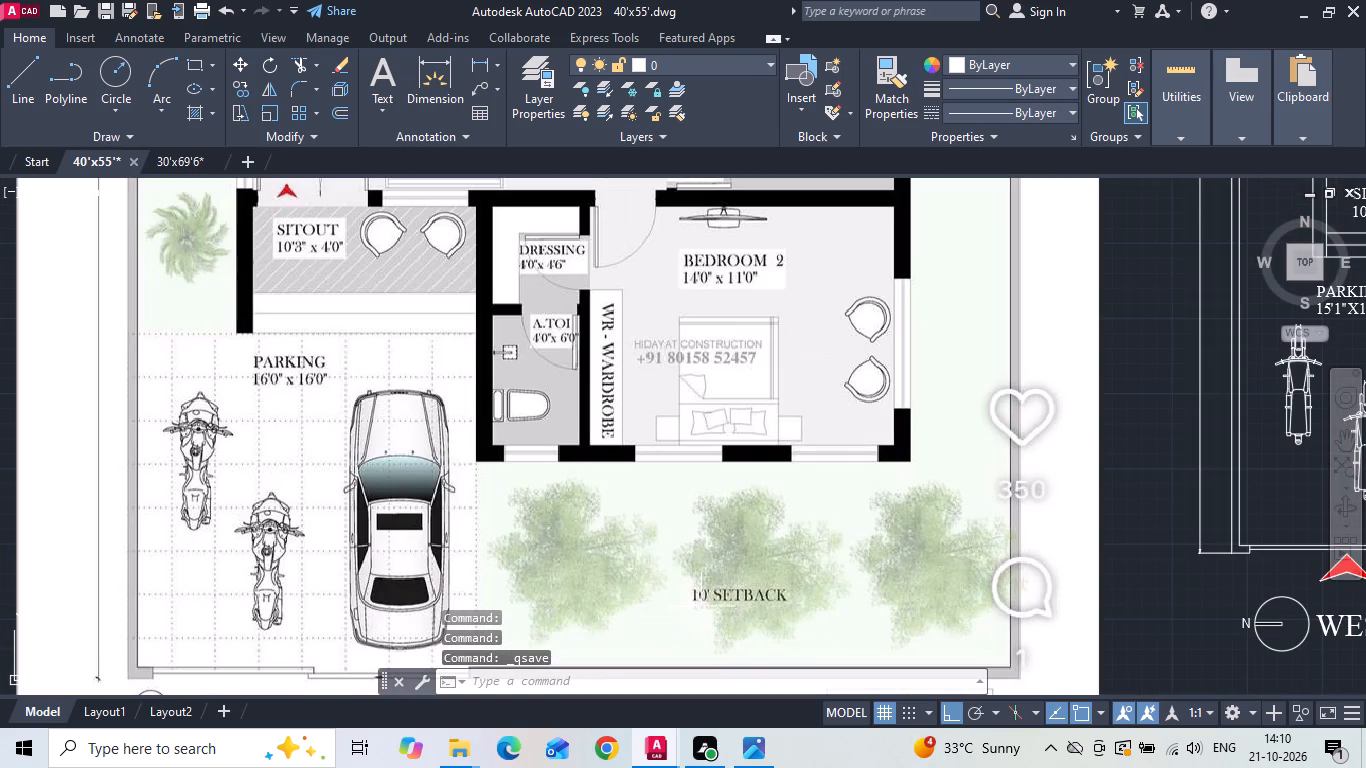
key(ctrl+s)
scroll(493, 447, down, 2)
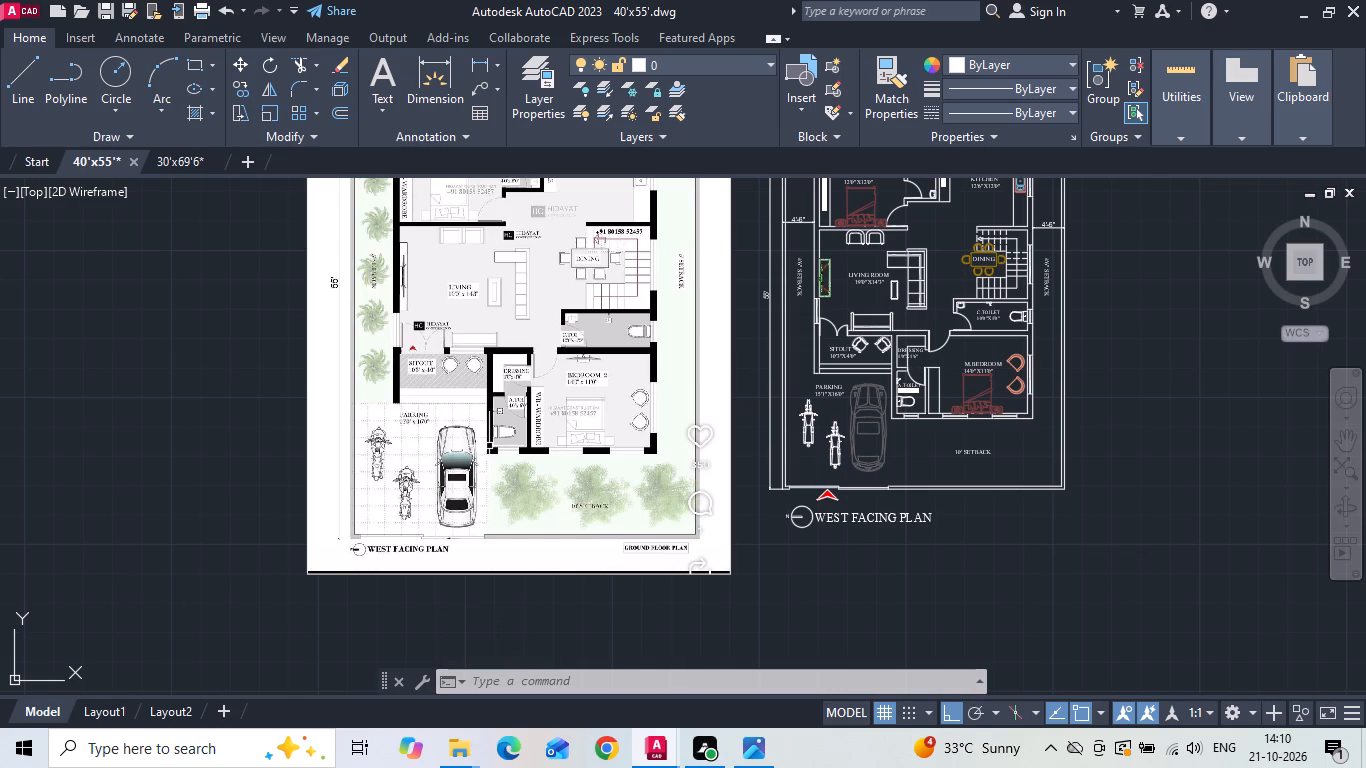
key(ctrl+s)
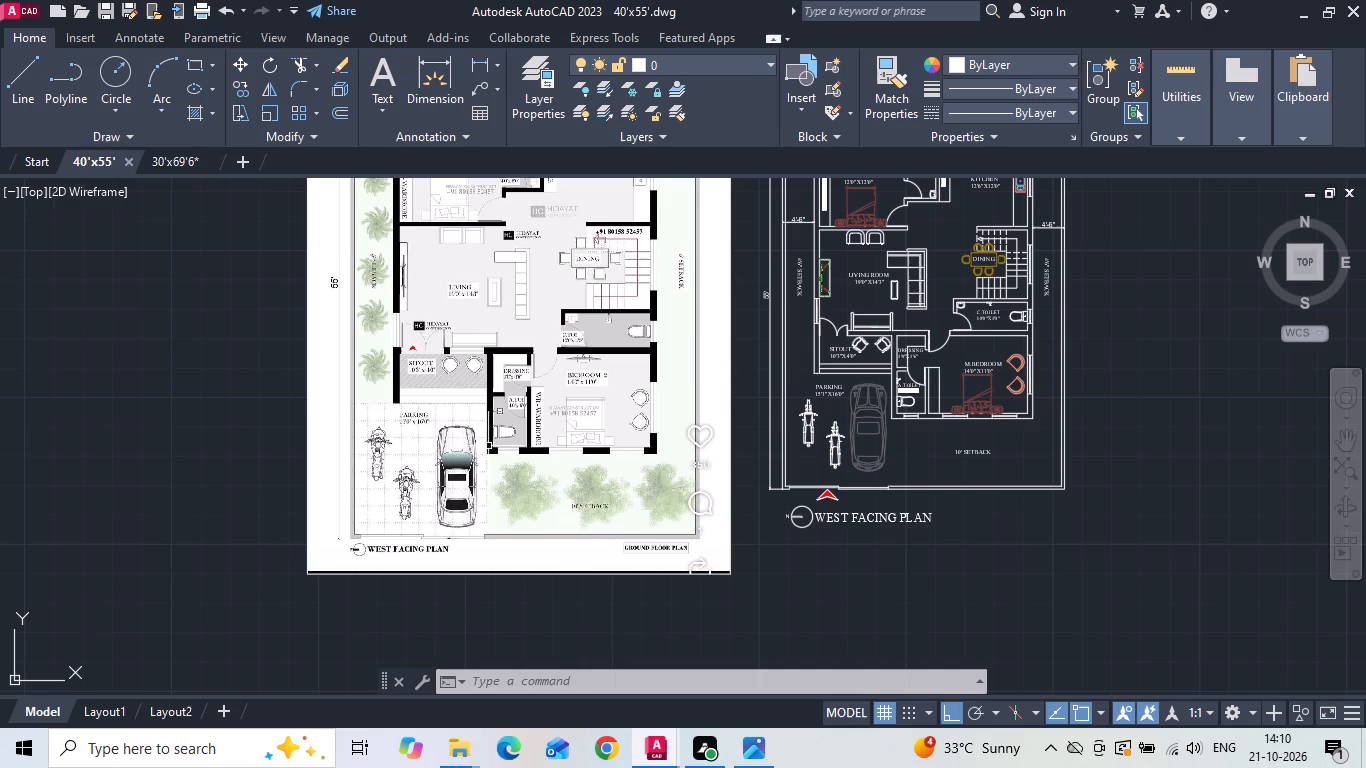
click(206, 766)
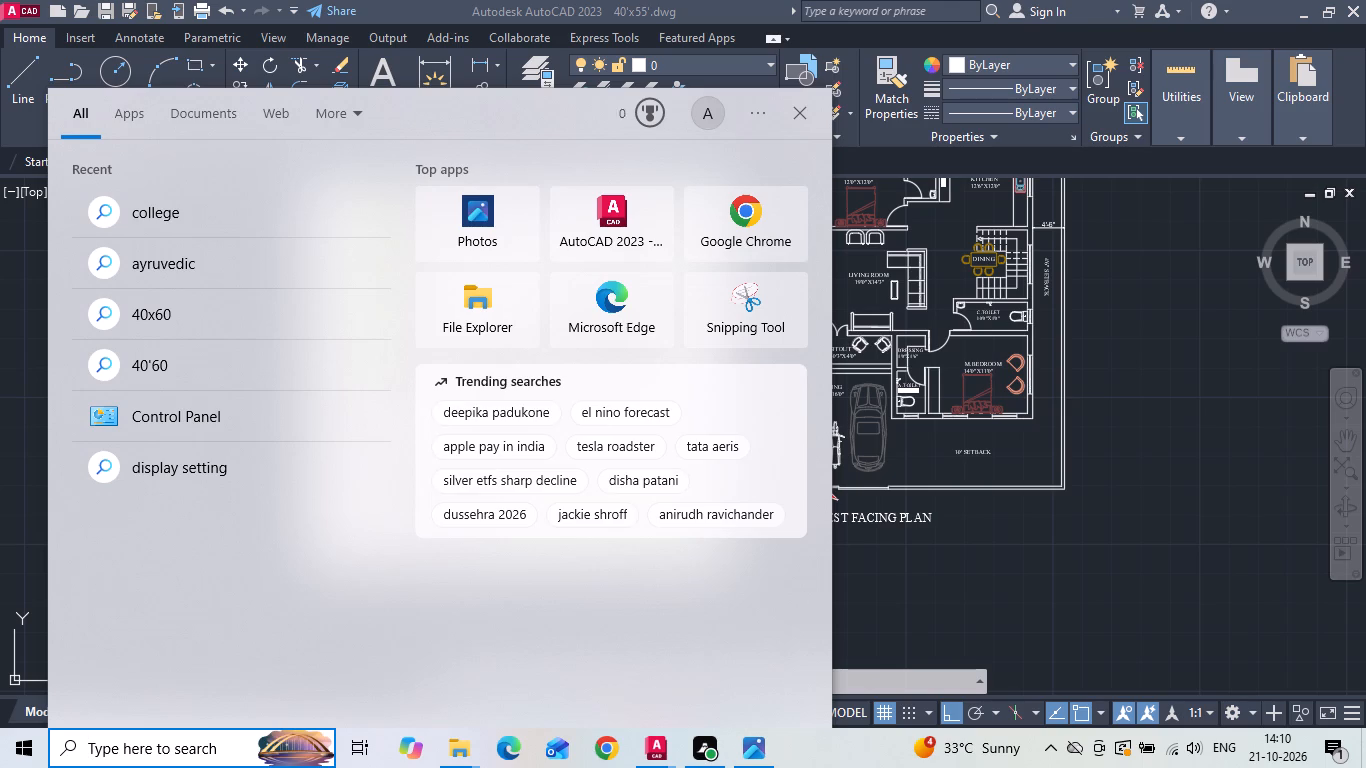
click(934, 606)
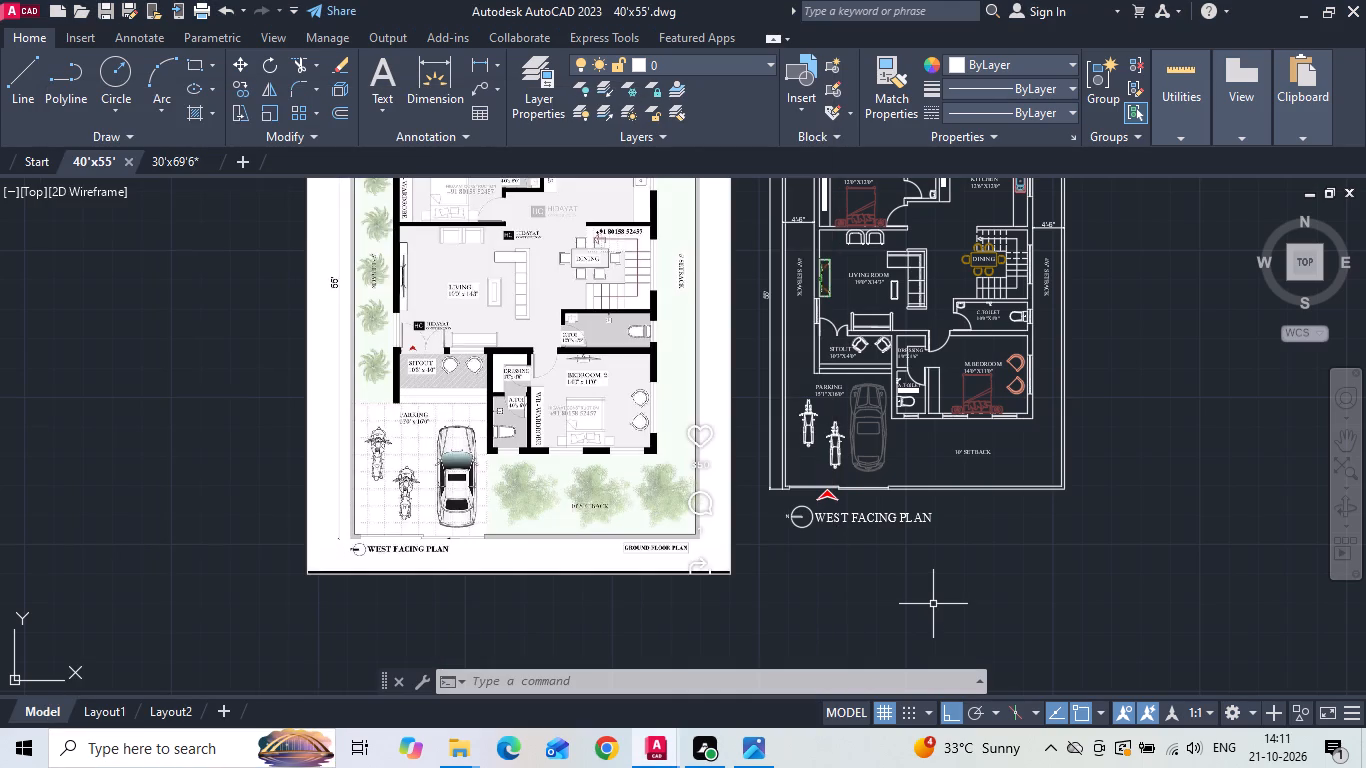
Start a solid black (0,0,0) hatch and fill the west walls along the SITOUT, LIVING ROOM and BEDROOM.
text(H)
key(space)
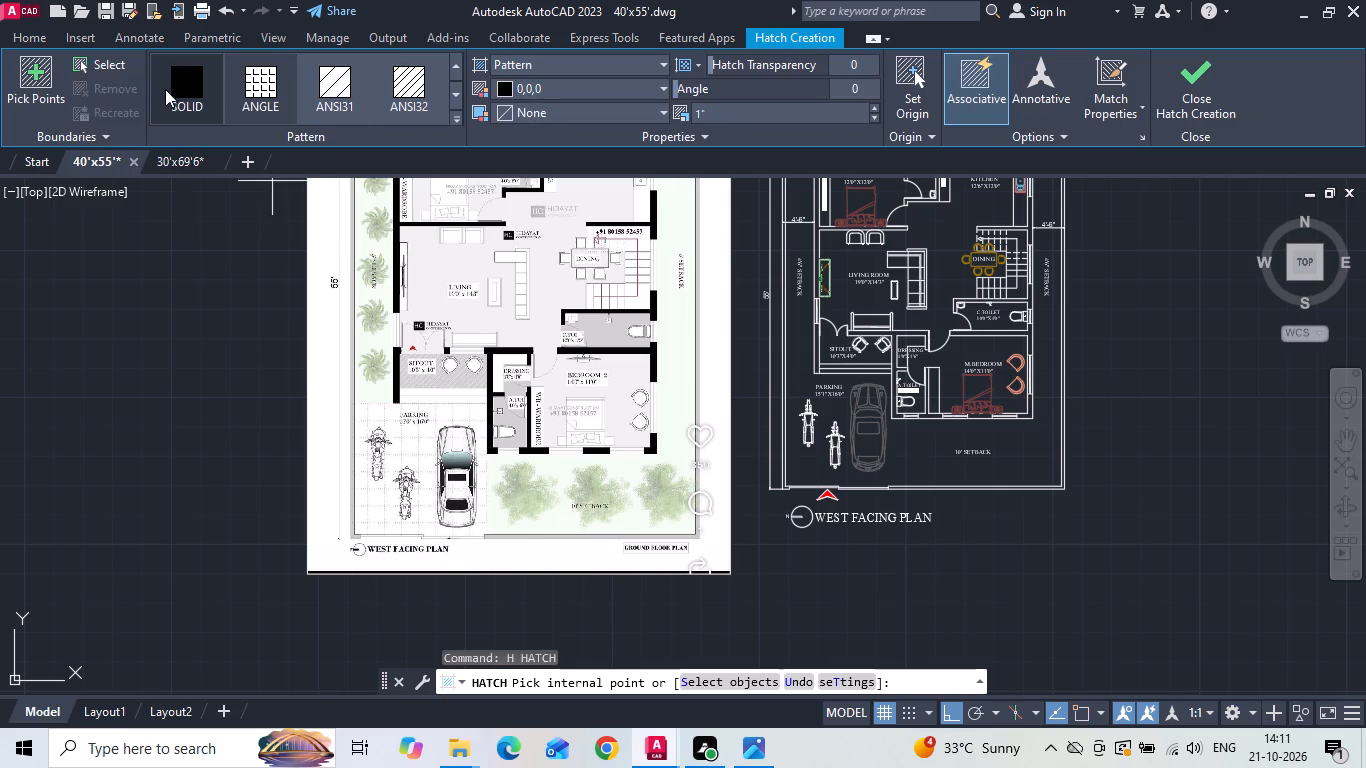
click(170, 86)
scroll(822, 340, up, 3)
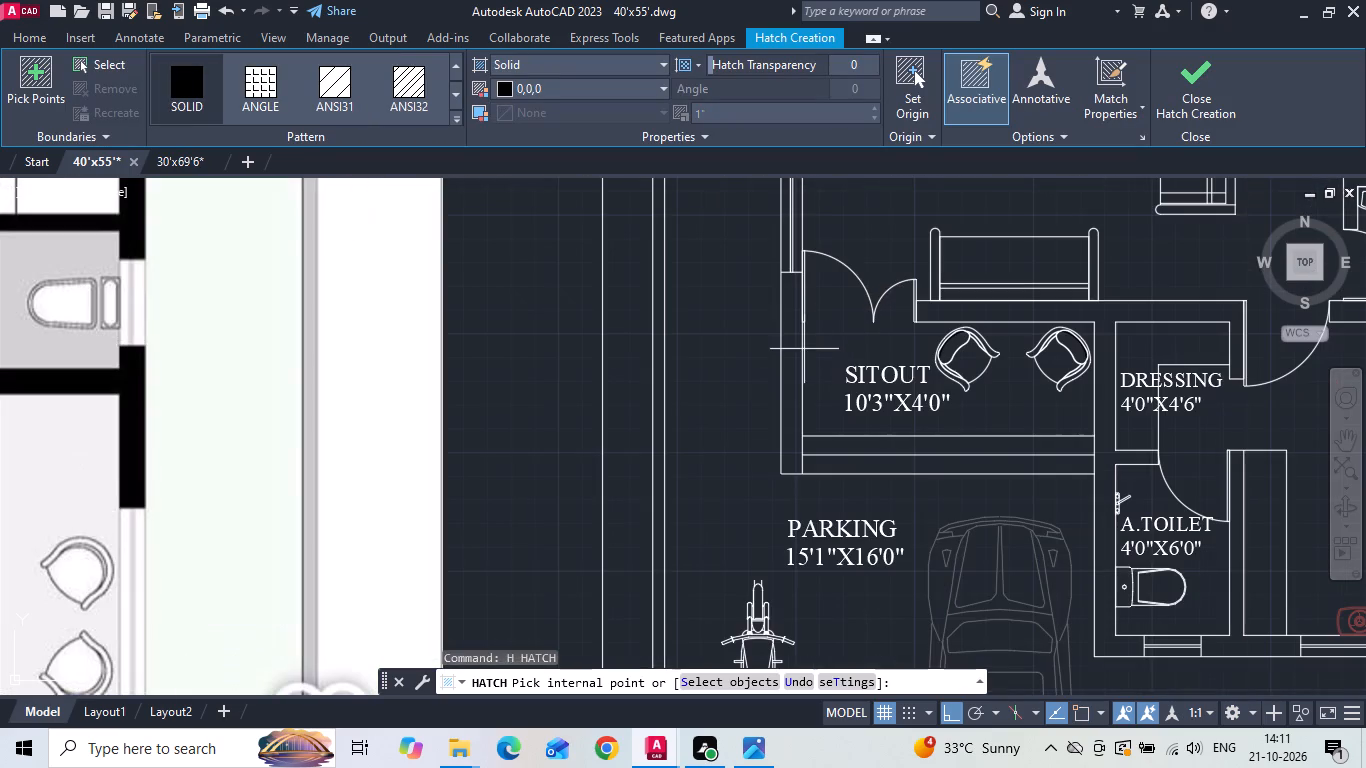
click(791, 365)
scroll(679, 501, down, 2)
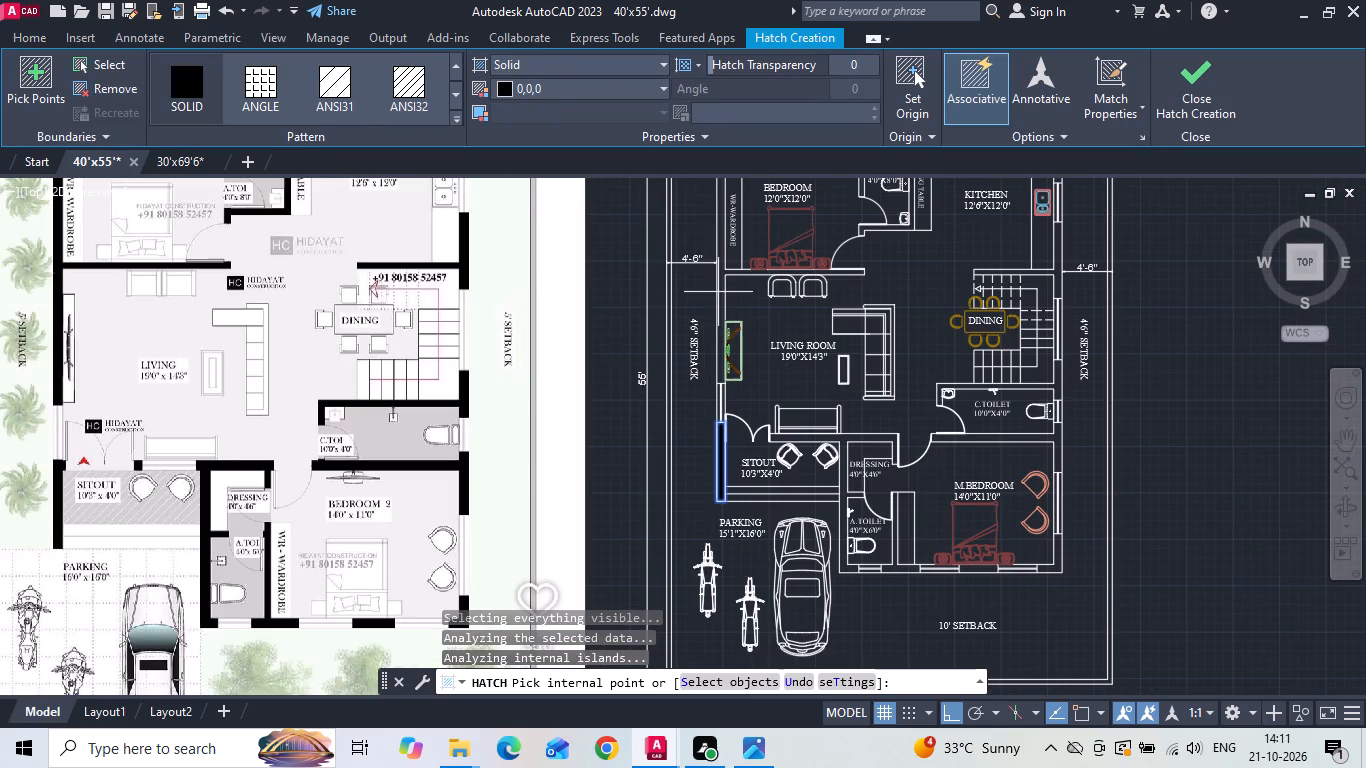
click(719, 289)
Add the north wall segments from the BEDROOM corner to the KITCHEN corner, with connected A.TOILET walls, to the solid hatch.
middle_drag(716, 293, 675, 451)
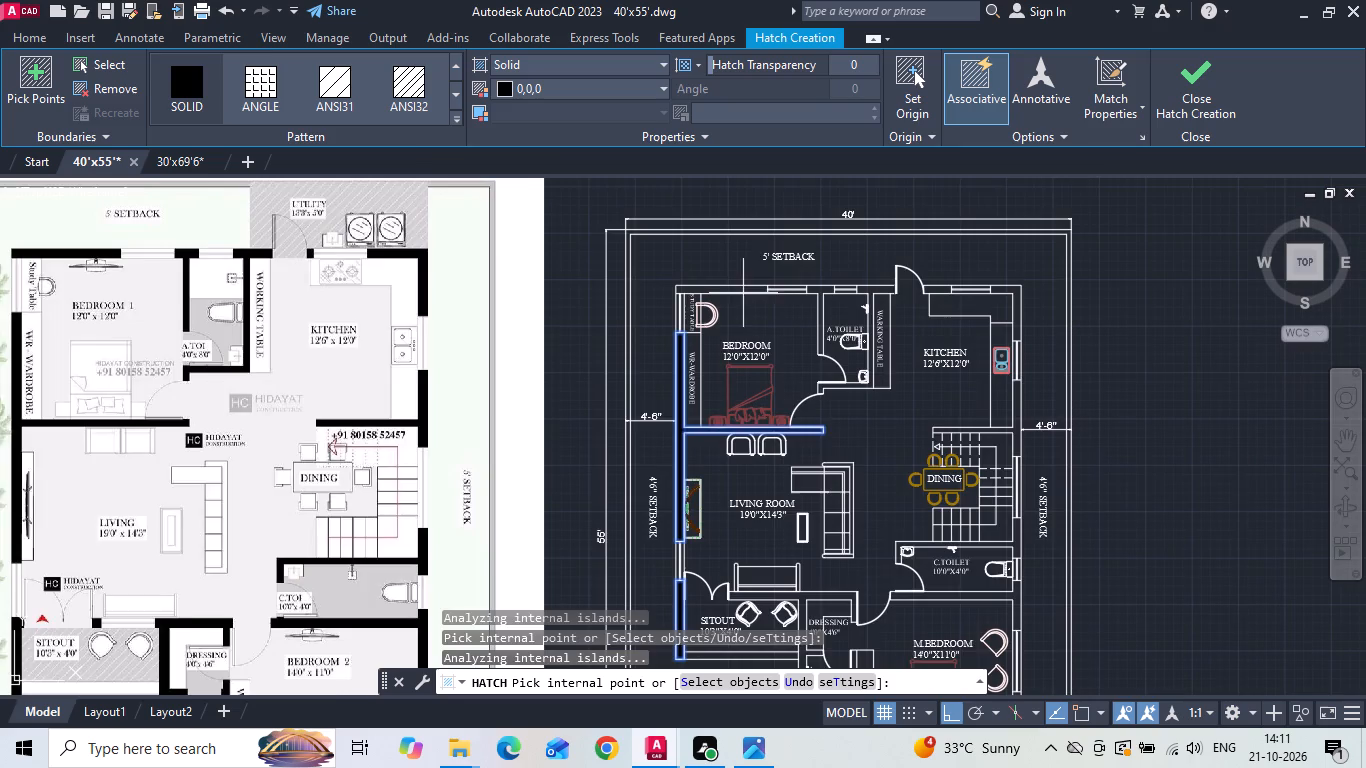
scroll(744, 289, up, 3)
click(726, 297)
scroll(495, 296, down, 2)
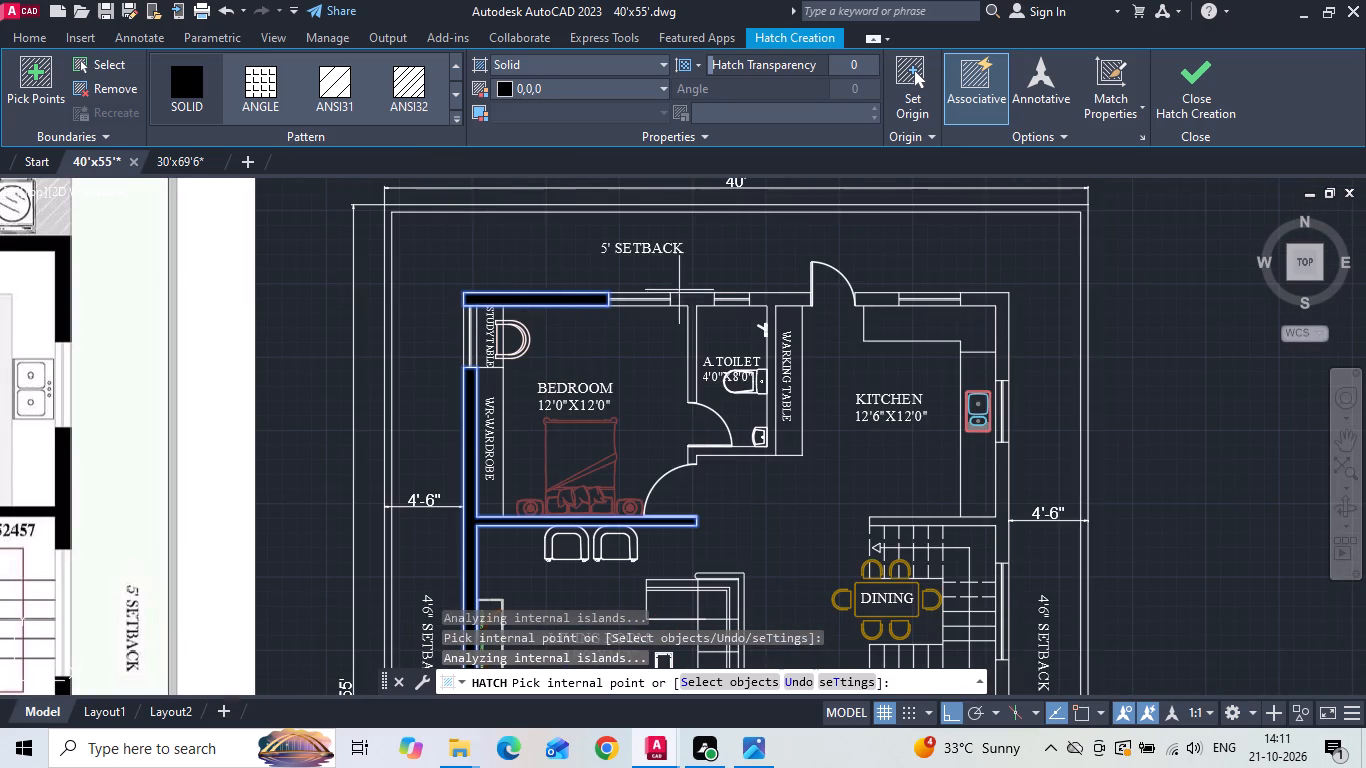
click(691, 299)
scroll(786, 305, up, 1)
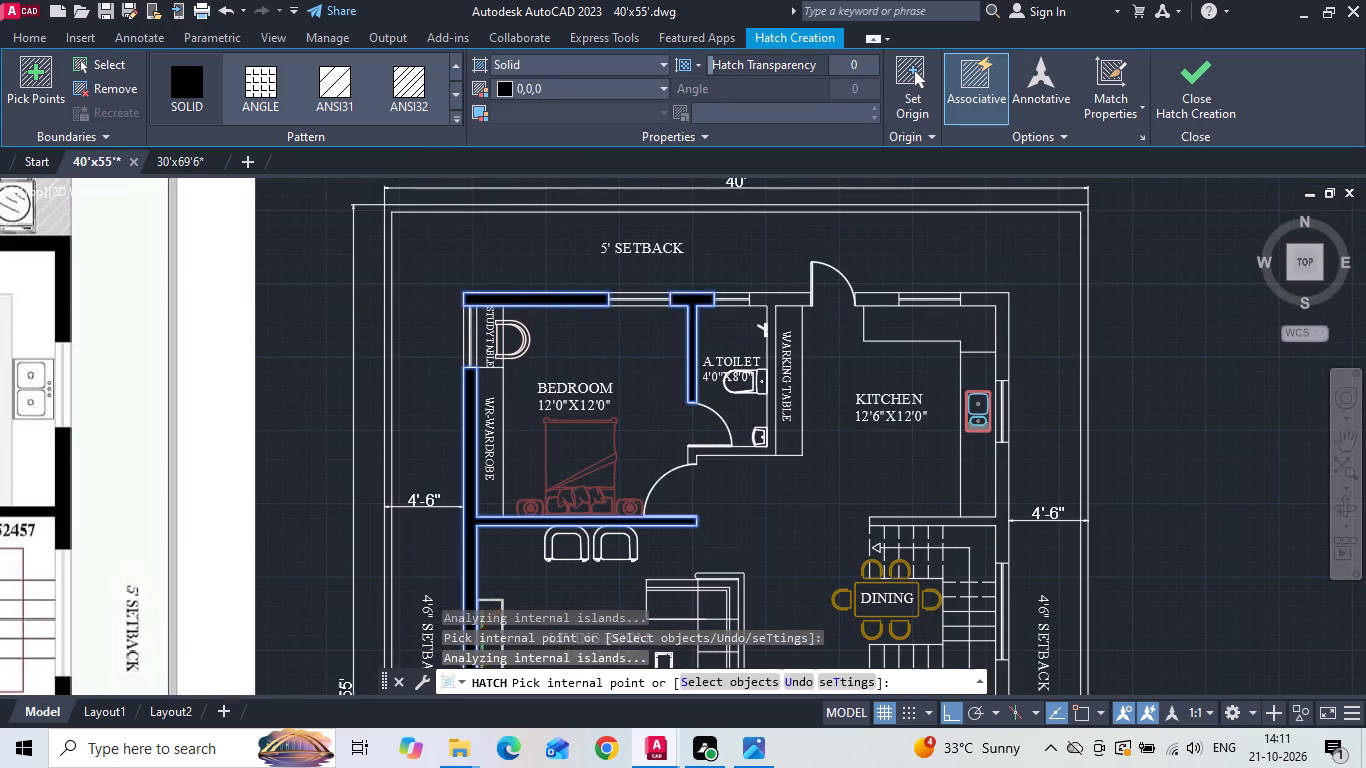
click(770, 296)
click(943, 294)
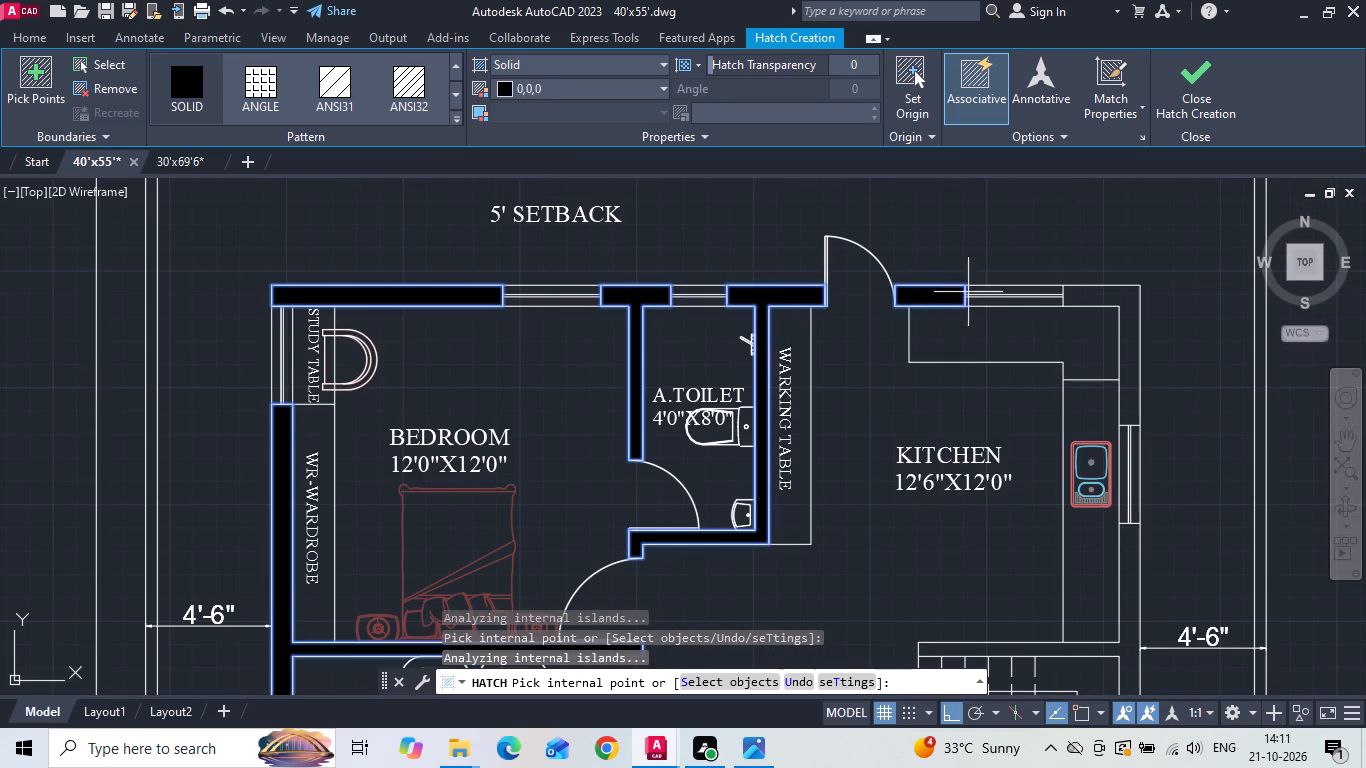
click(1110, 293)
Extend the solid hatch to the east wall segments beside the KITCHEN and staircase and the walls around the C.TOILET.
middle_drag(884, 359, 794, 184)
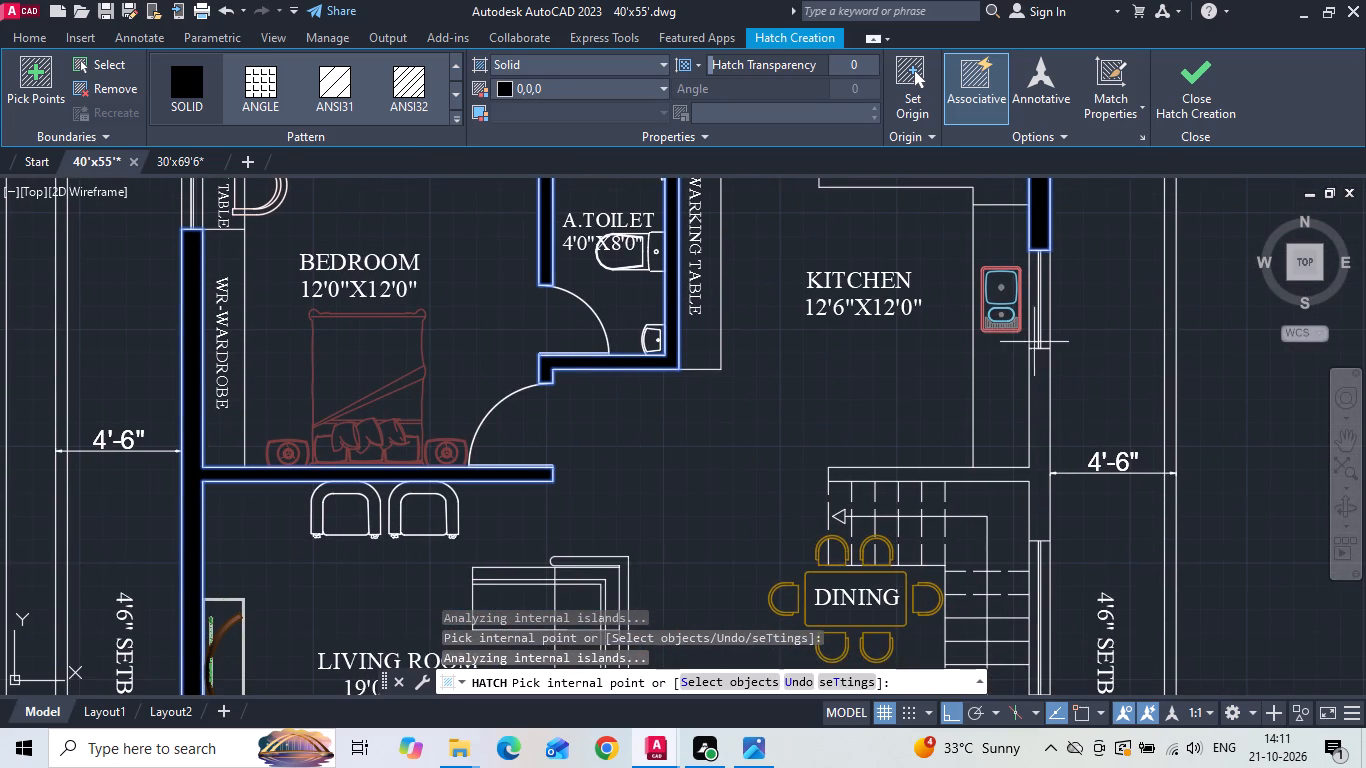
click(1037, 398)
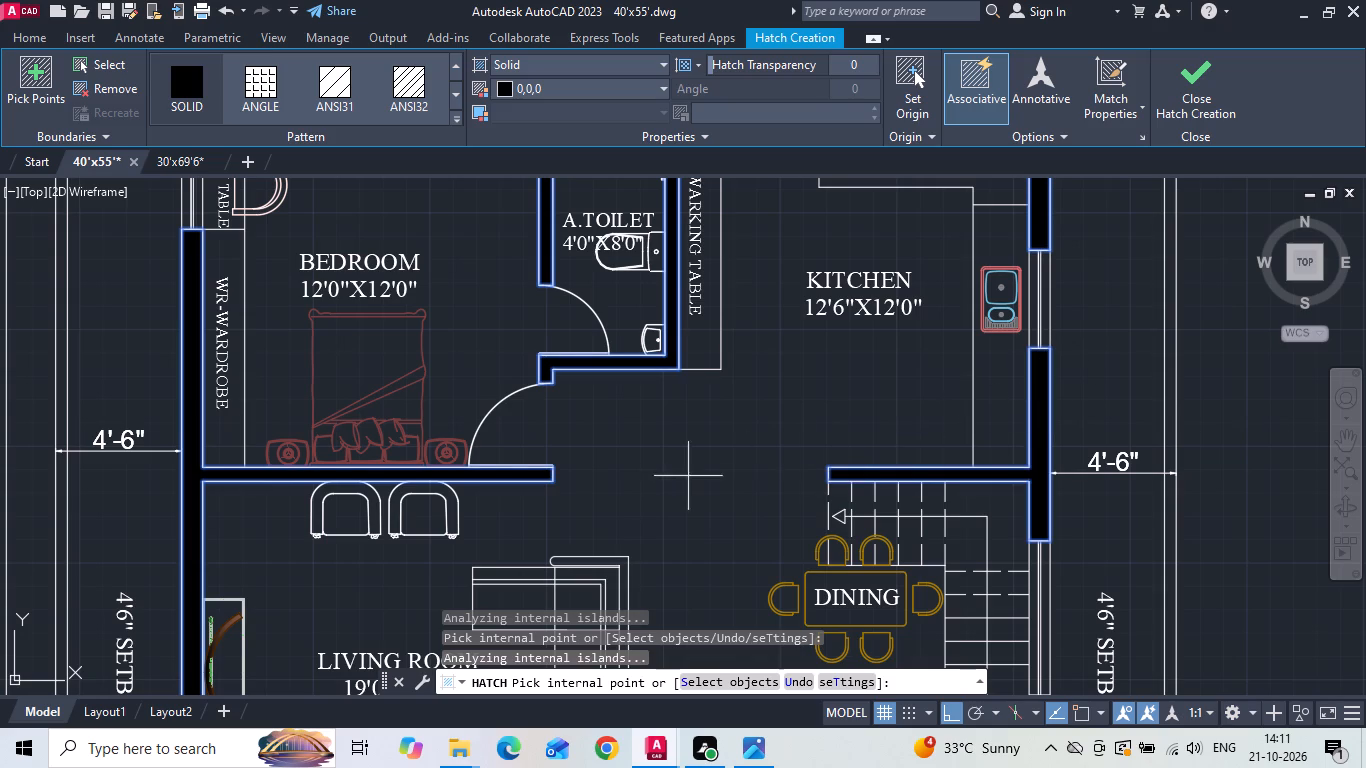
middle_drag(674, 459, 610, 211)
click(968, 507)
middle_drag(911, 465, 900, 446)
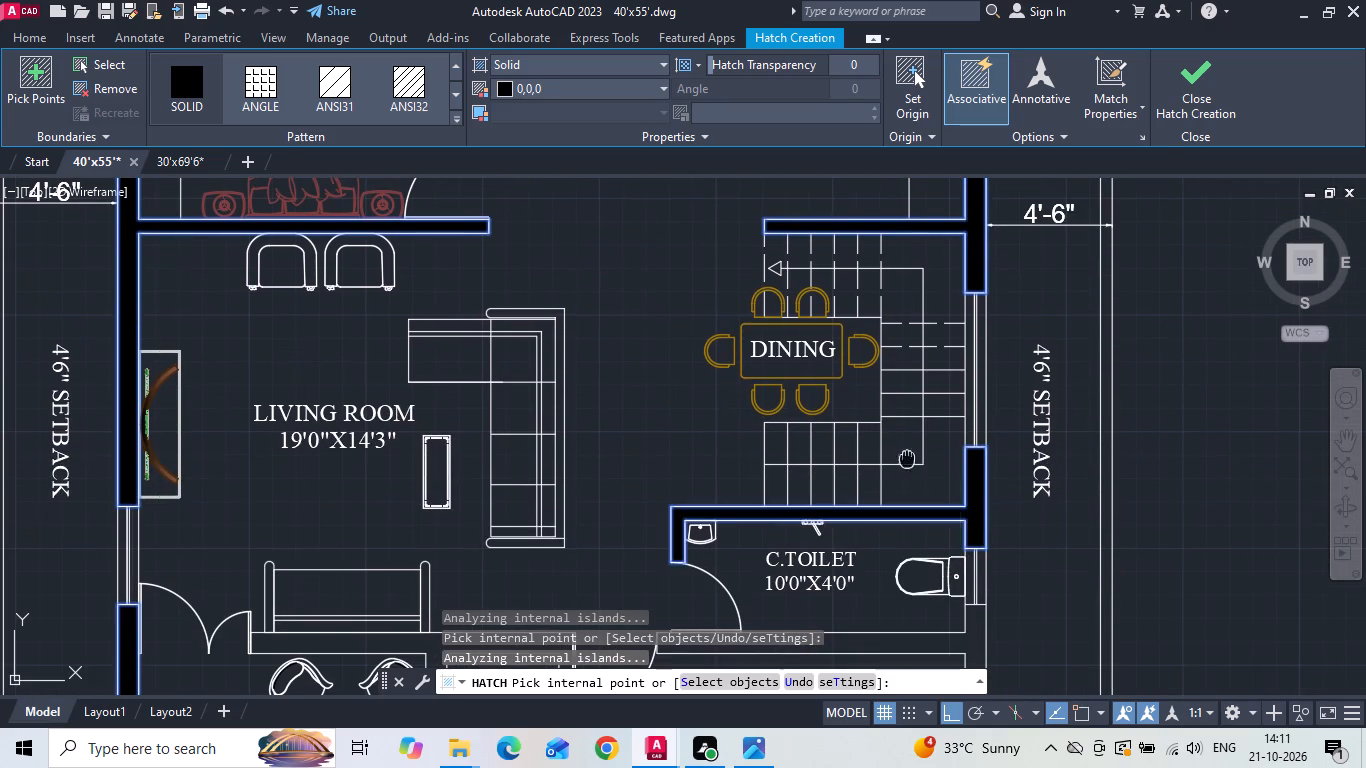
middle_drag(900, 446, 809, 193)
click(870, 374)
Fill the M.BEDROOM's southeast corner, the south wall segments and the connected A.TOILET, DRESSING and SITOUT walls, completing the solid hatch.
middle_drag(754, 417, 765, 239)
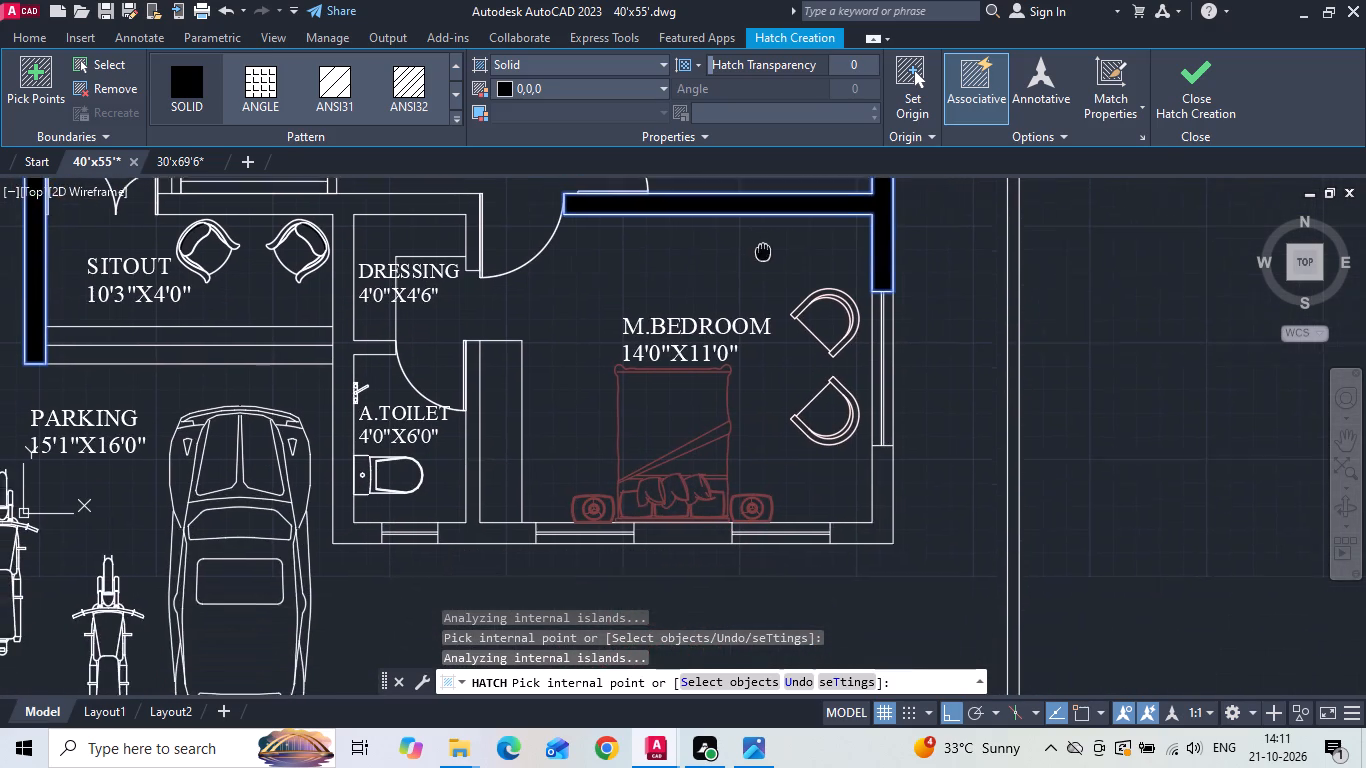
middle_drag(765, 239, 770, 232)
click(877, 512)
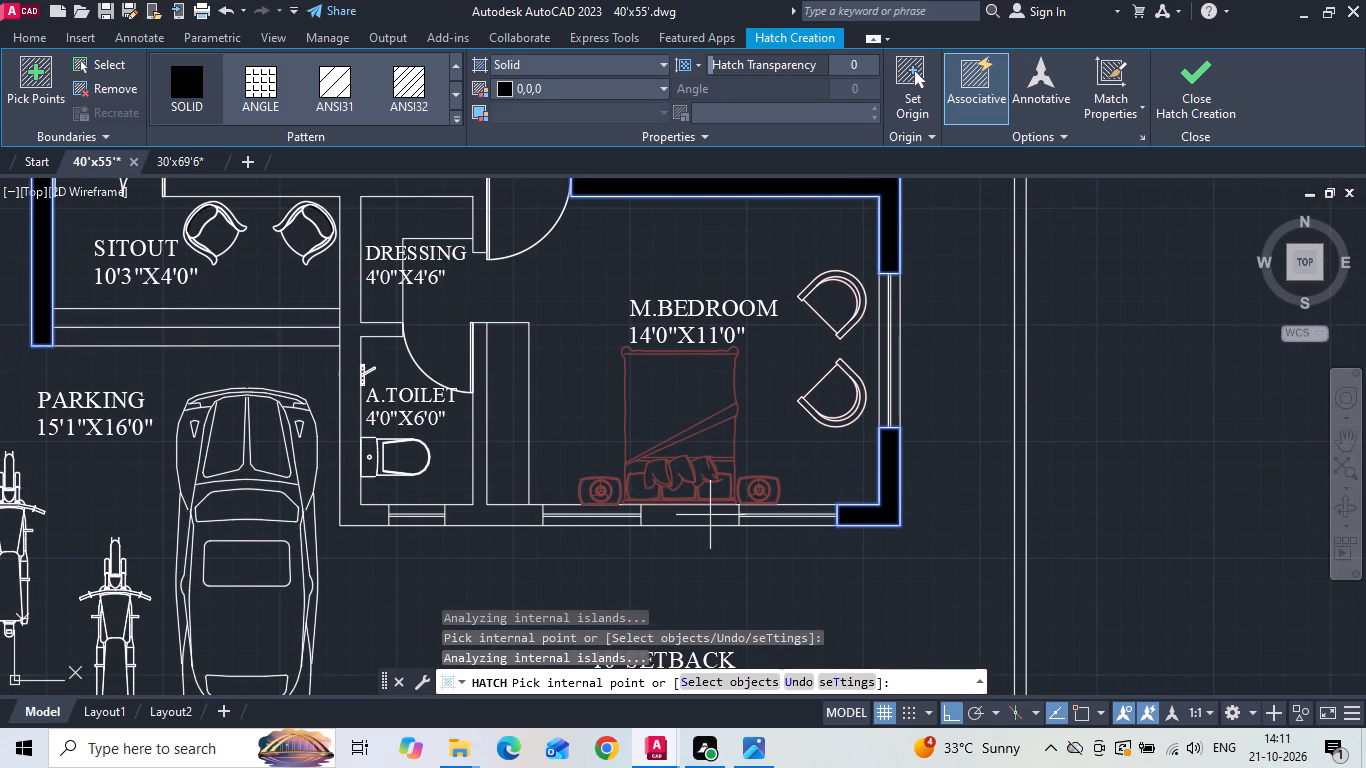
click(707, 515)
click(486, 515)
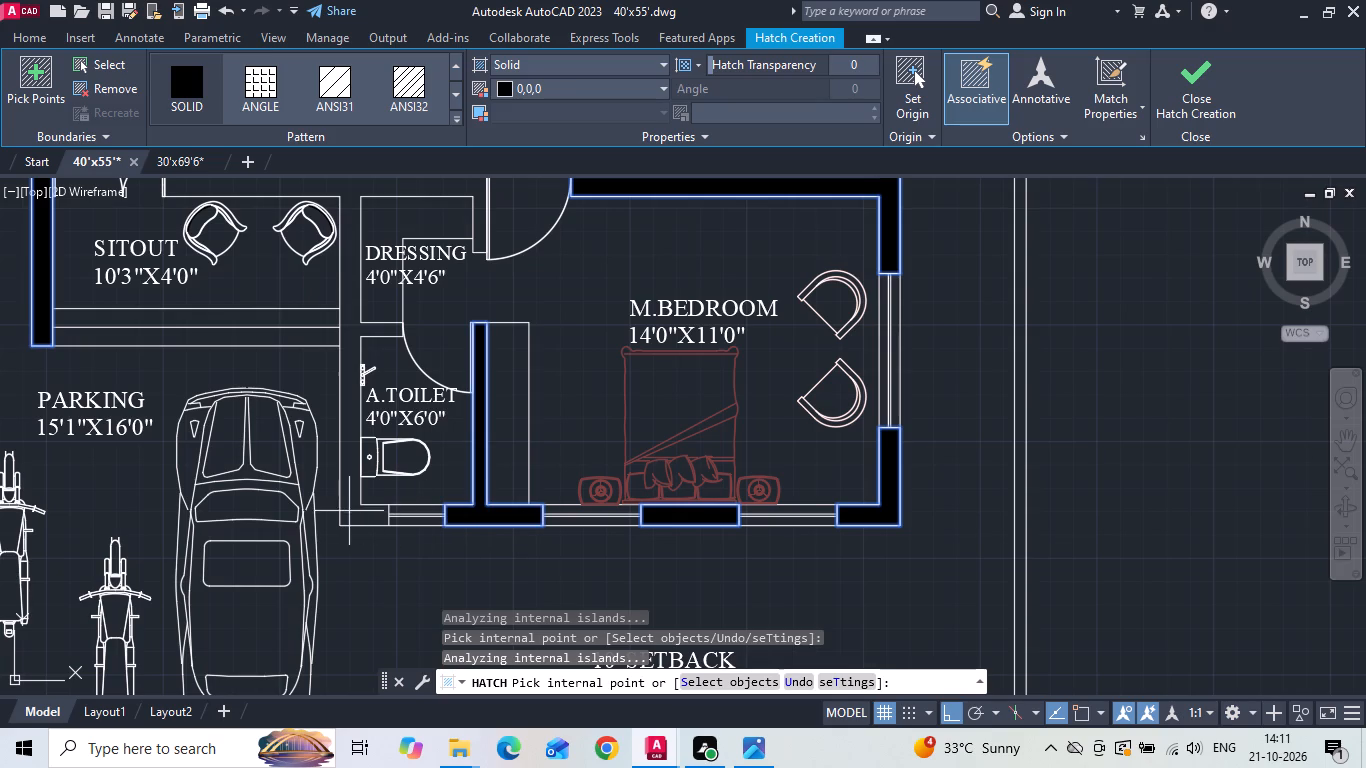
click(348, 515)
middle_drag(362, 416, 406, 589)
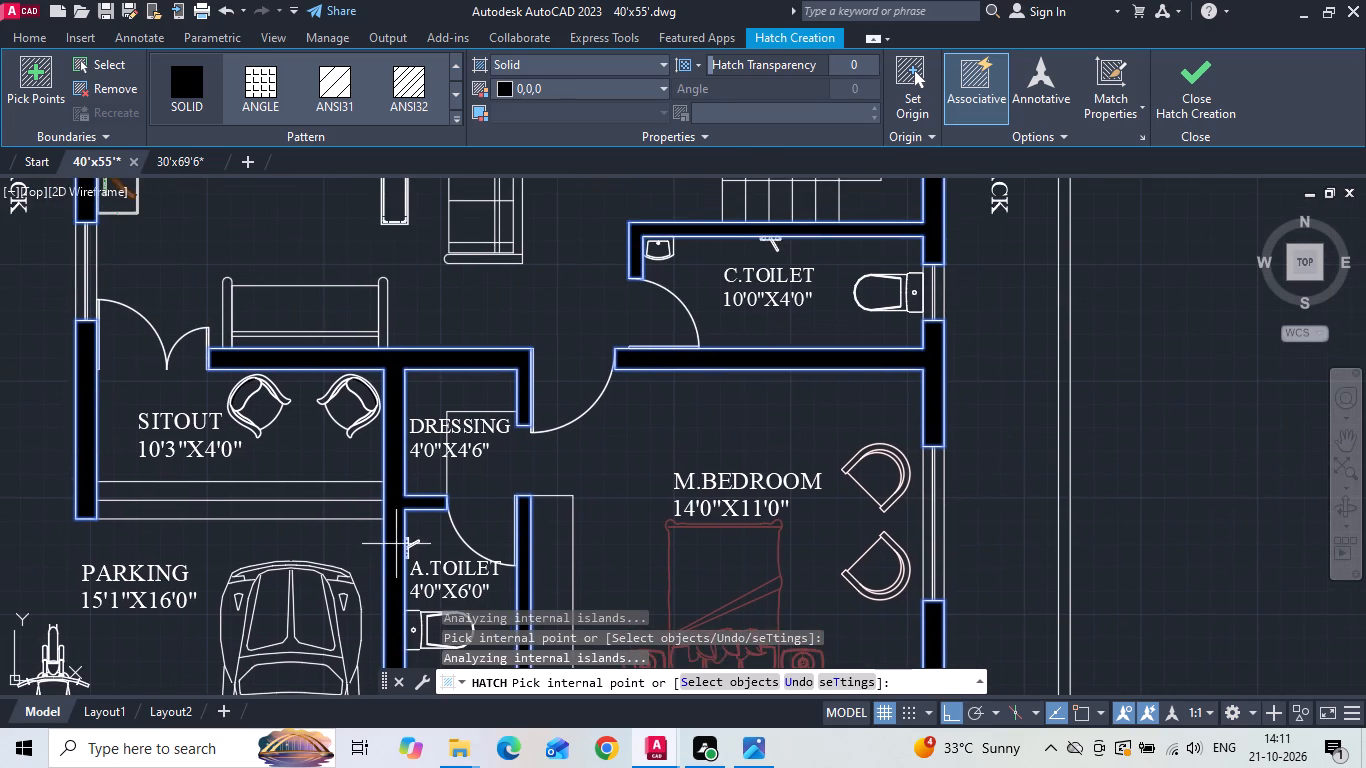
key(space)
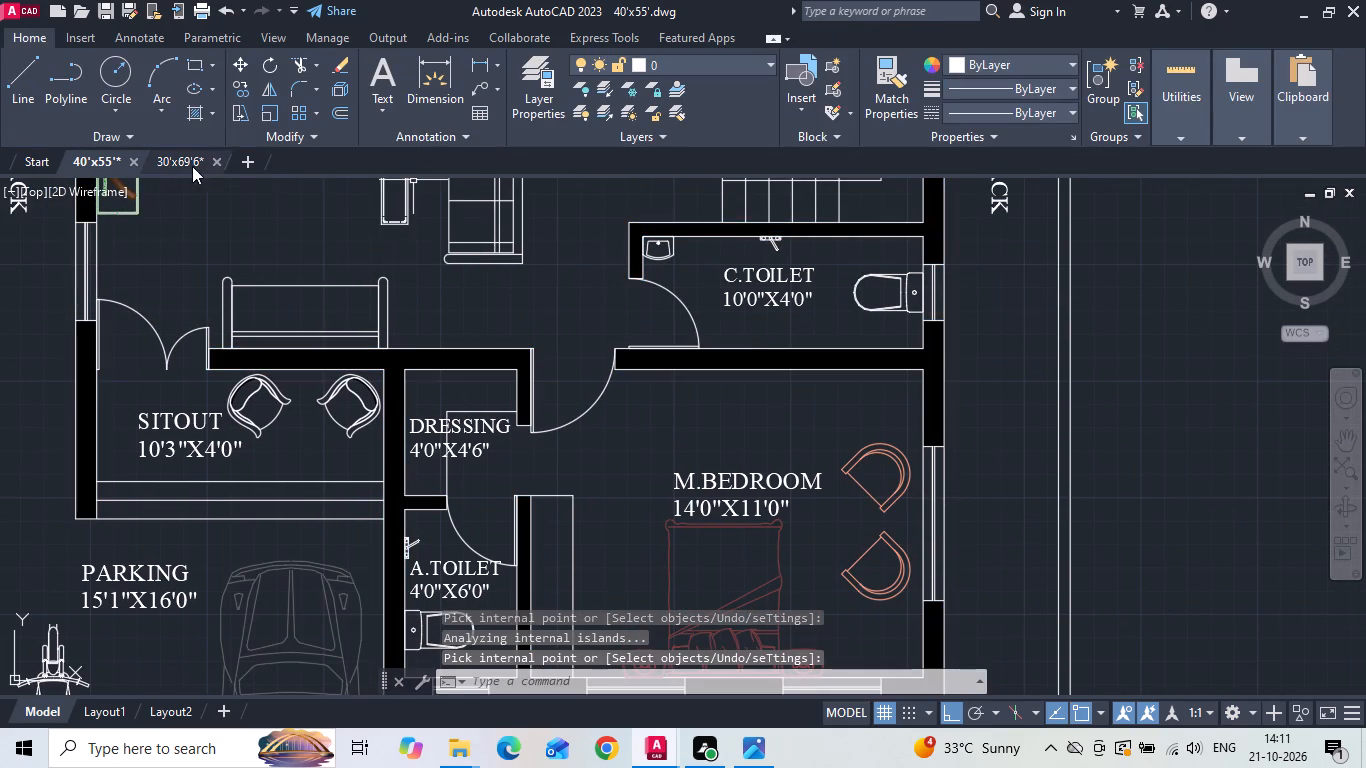
In the 30'x69'6" drawing, copy the two UTILITY washing machines, the wash basin and the kitchen stove to the clipboard.
click(180, 160)
scroll(512, 432, down, 3)
scroll(594, 276, up, 3)
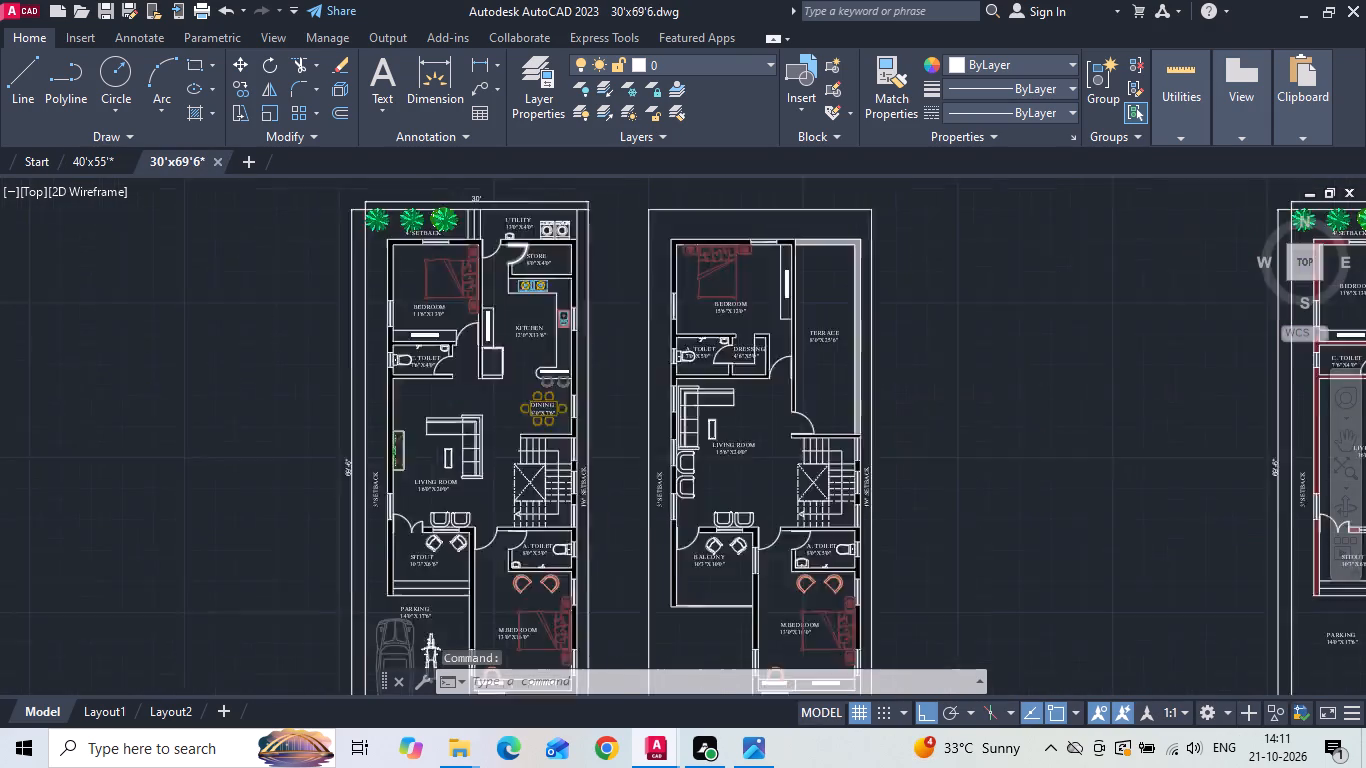
scroll(535, 190, up, 3)
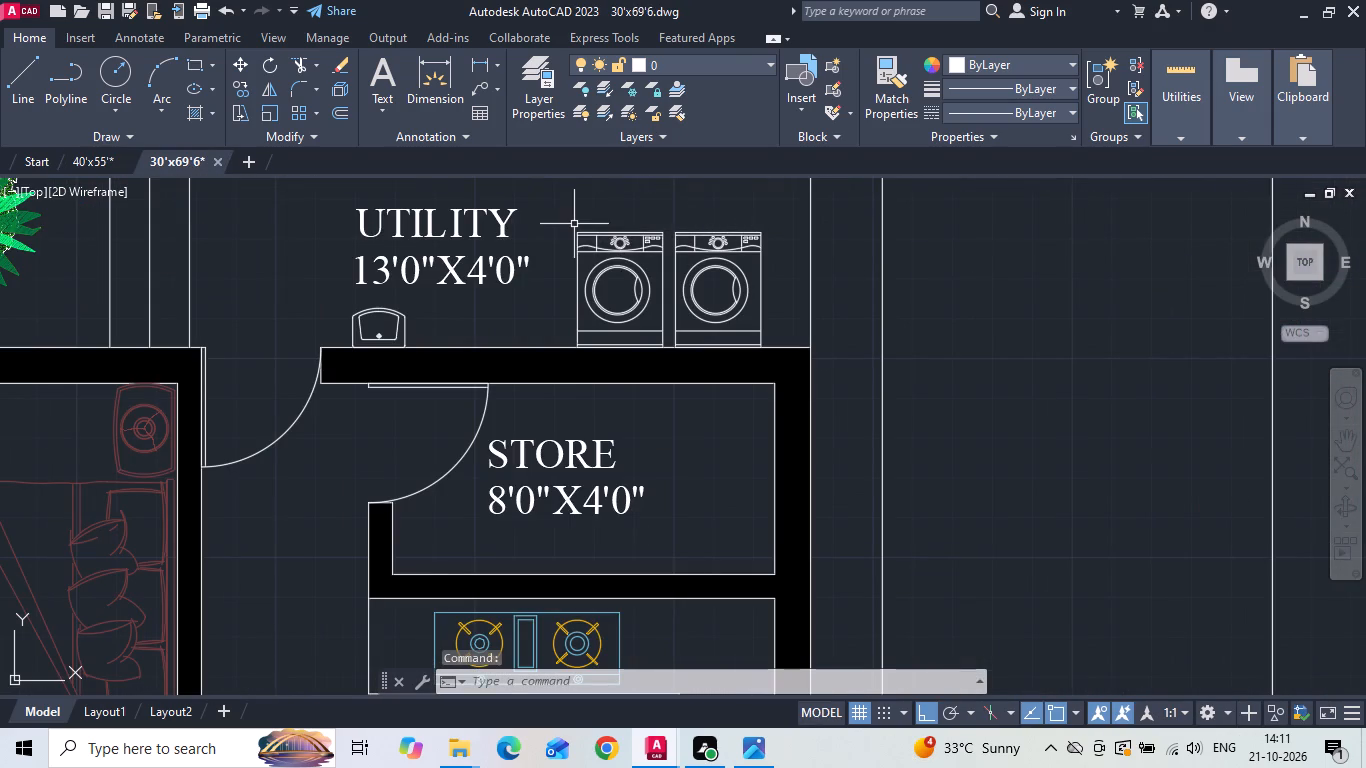
click(555, 217)
click(779, 366)
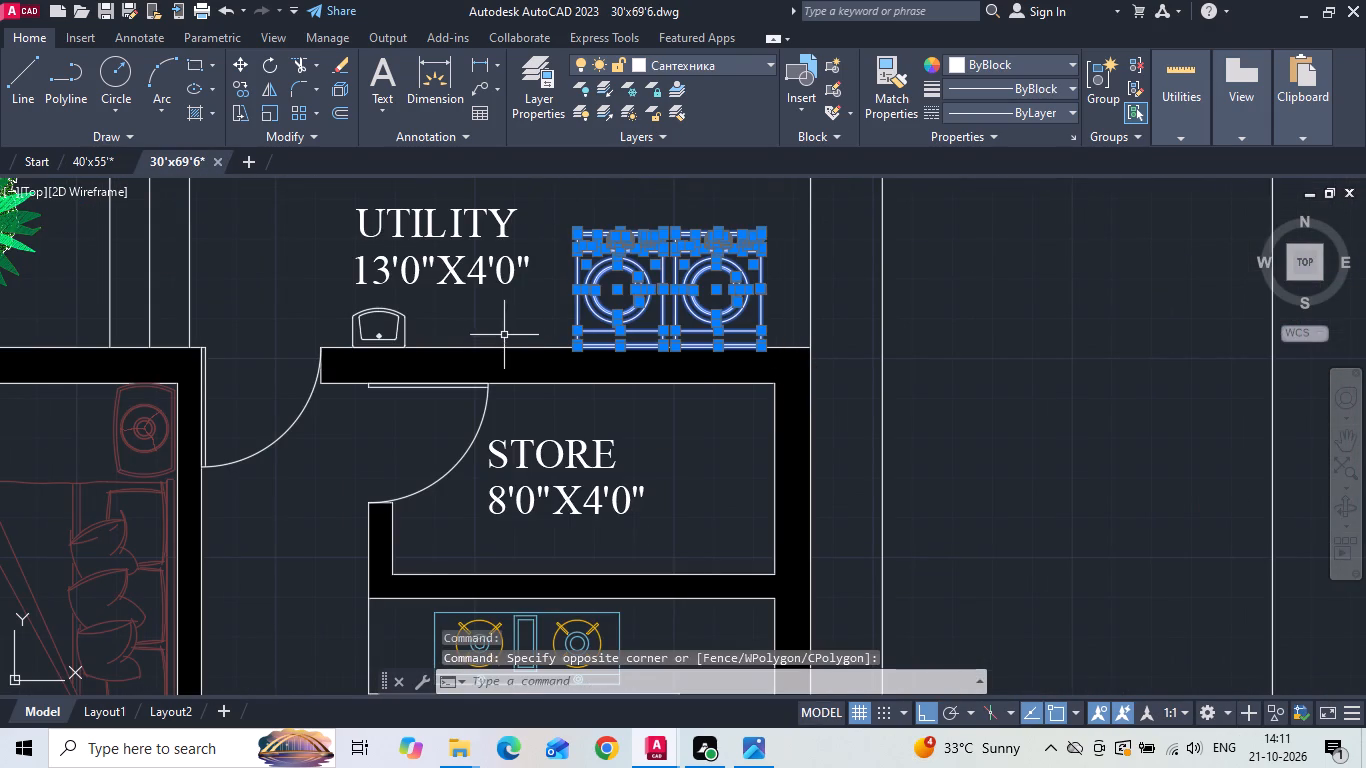
drag(476, 326, 412, 328)
drag(299, 331, 308, 331)
scroll(551, 306, down, 1)
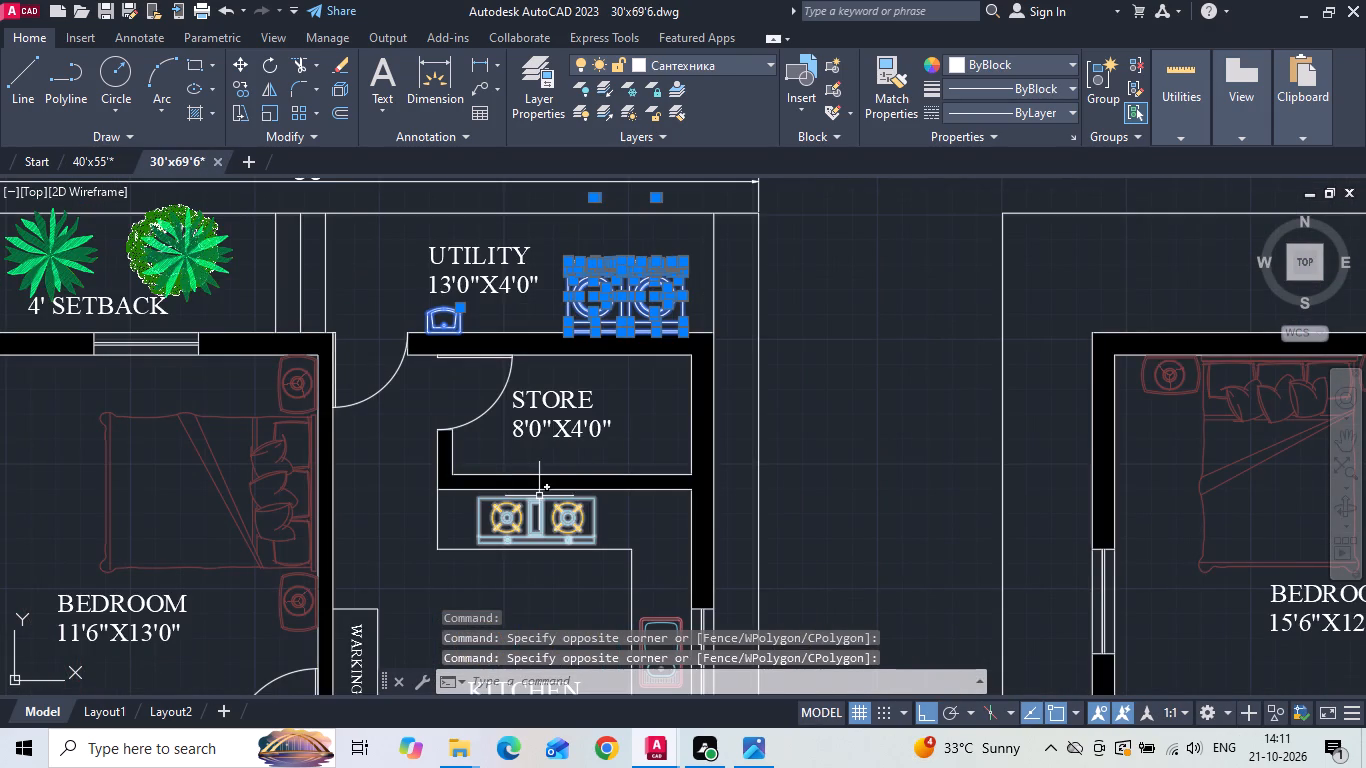
click(537, 501)
key(ctrl+c)
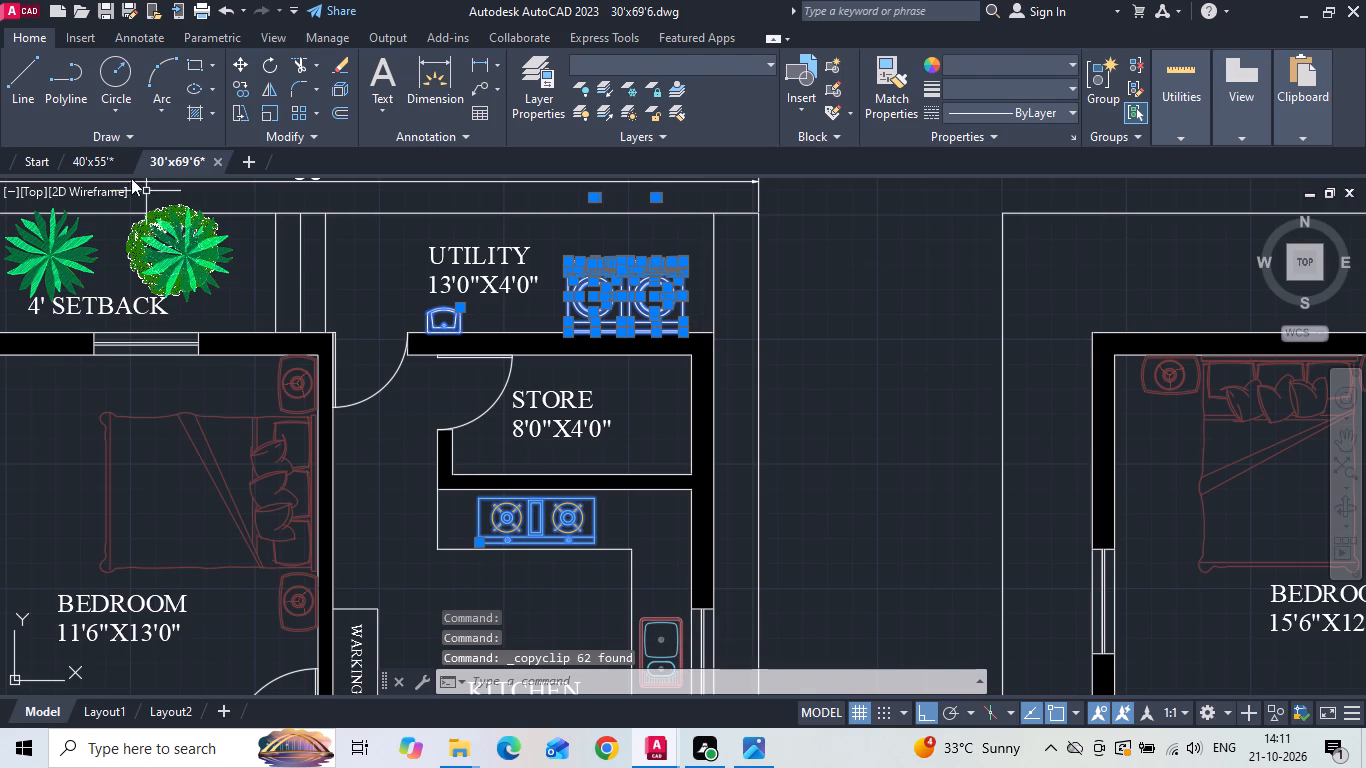
Paste the fixtures into the 40'x55' drawing with the stove above the KITCHEN label and the washing machines and basin in the north setback.
click(112, 168)
key(ctrl+v)
scroll(352, 453, down, 2)
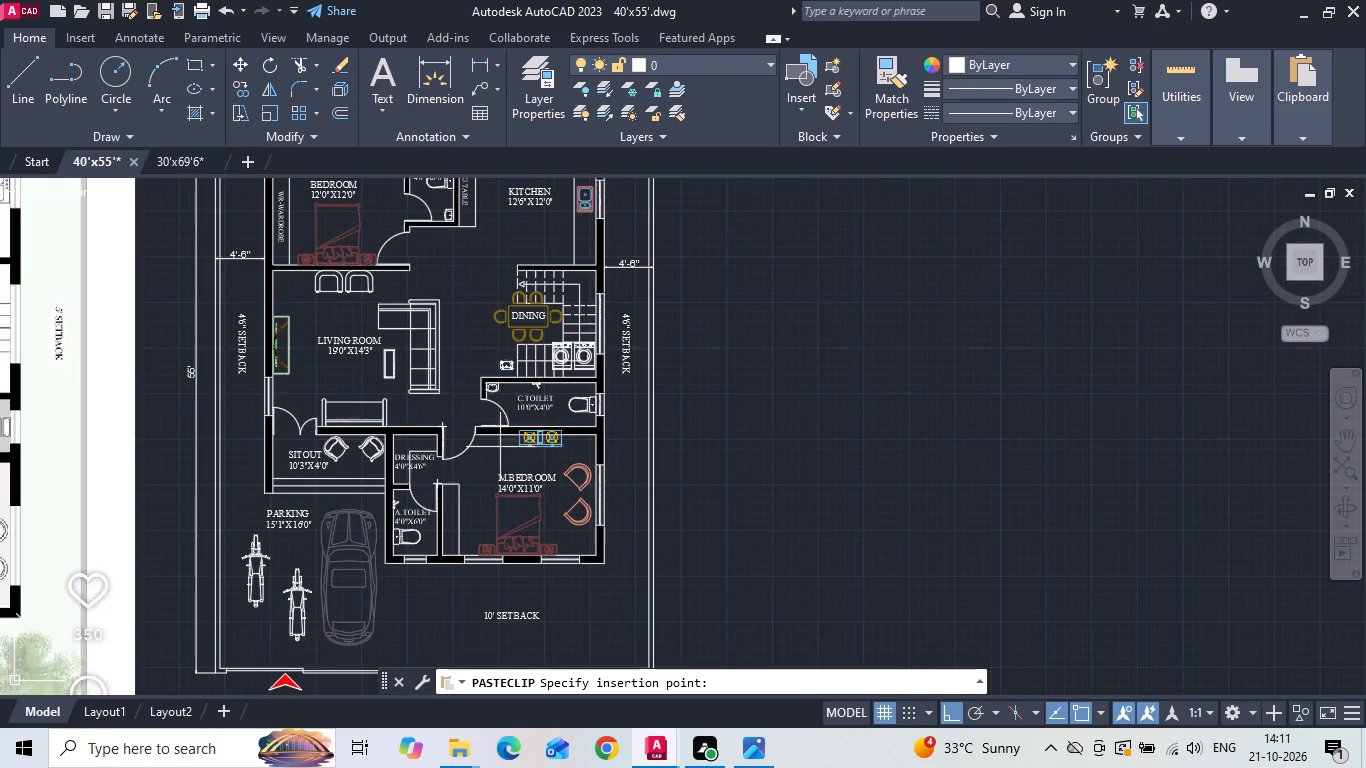
middle_drag(502, 415, 502, 676)
scroll(491, 439, up, 3)
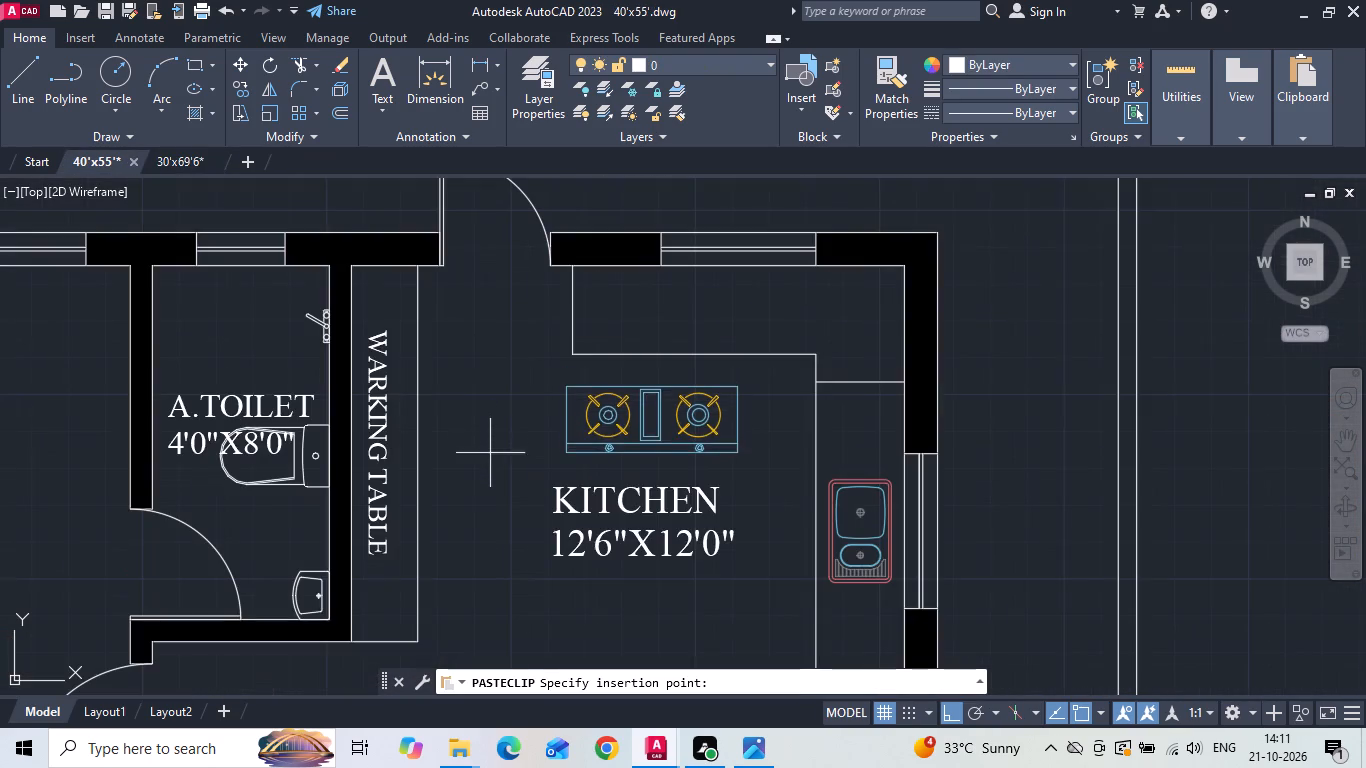
click(490, 458)
scroll(528, 515, down, 3)
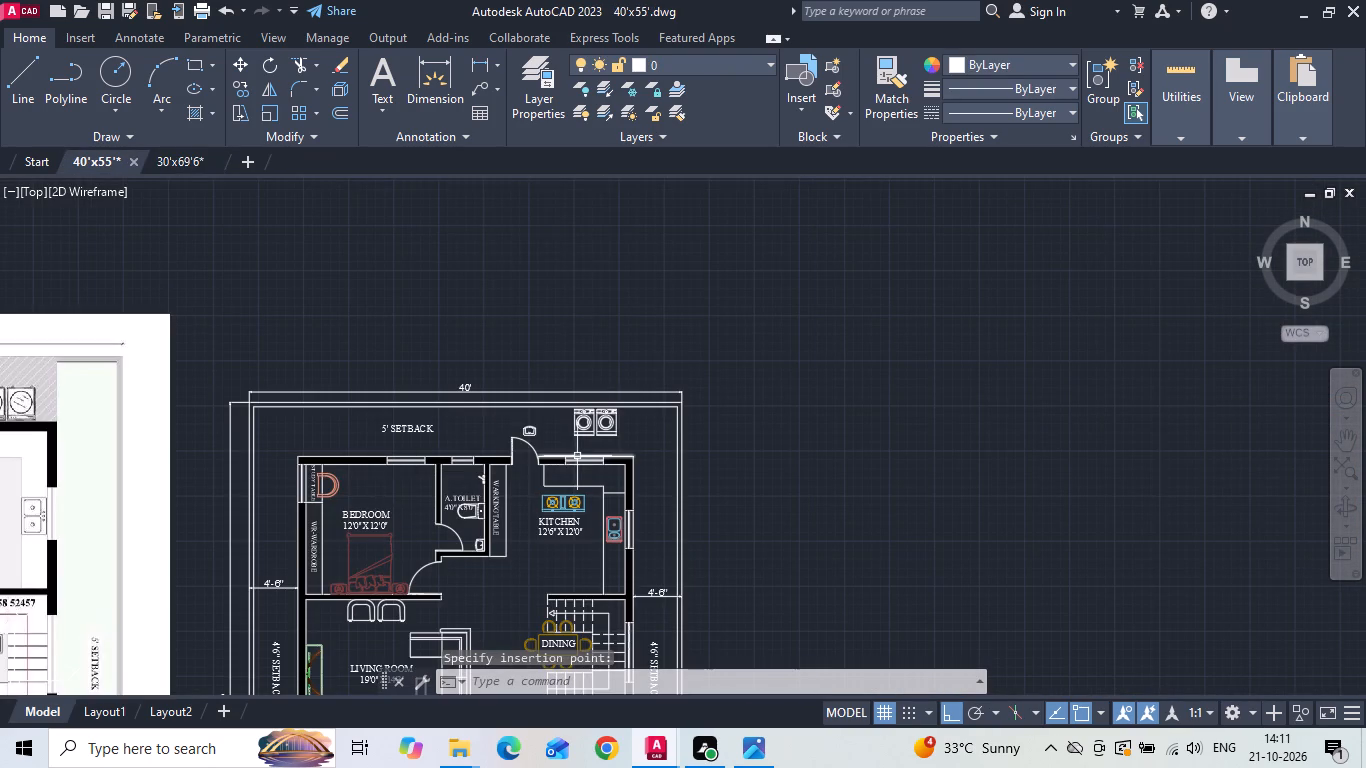
key(Escape)
Move the two washing machines down against the outside of the north wall at the KITCHEN's northeast corner.
scroll(585, 430, up, 3)
drag(507, 327, 528, 365)
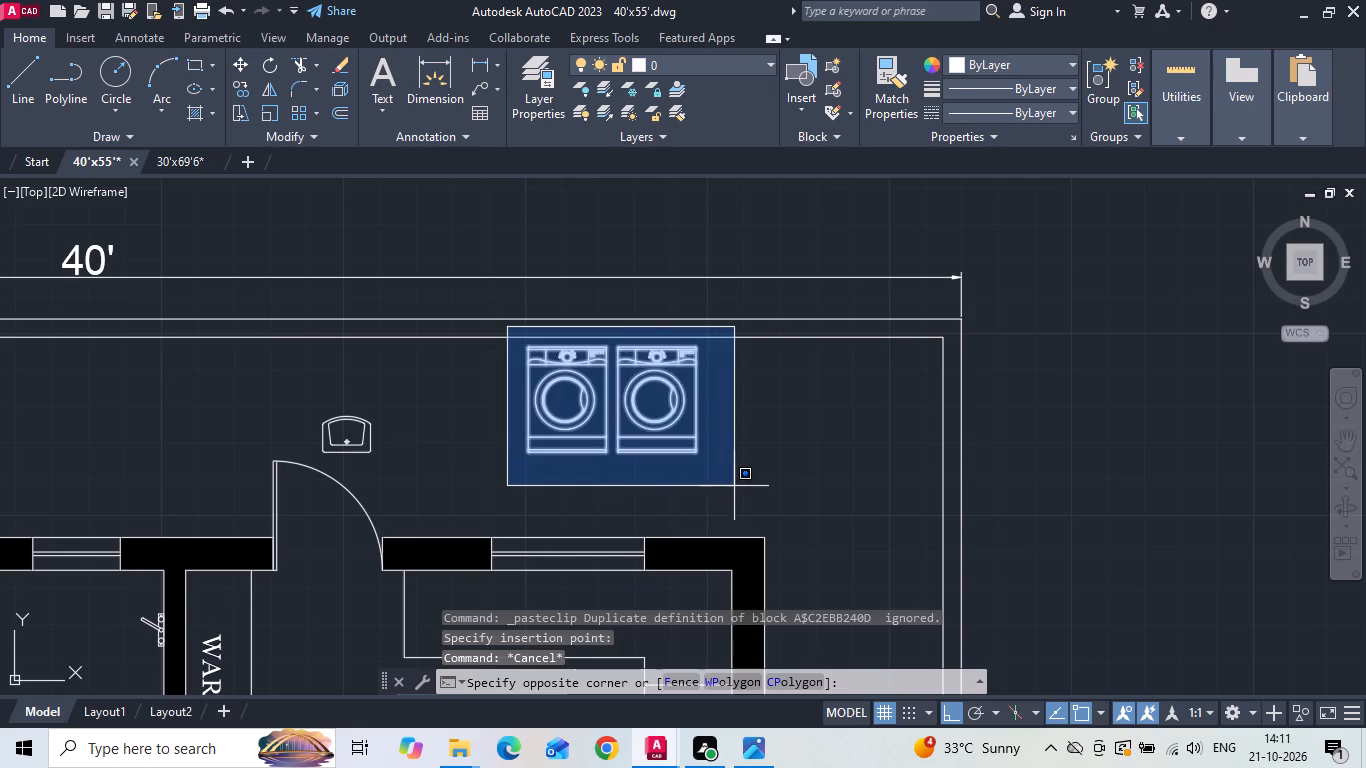
click(739, 486)
right_click(739, 482)
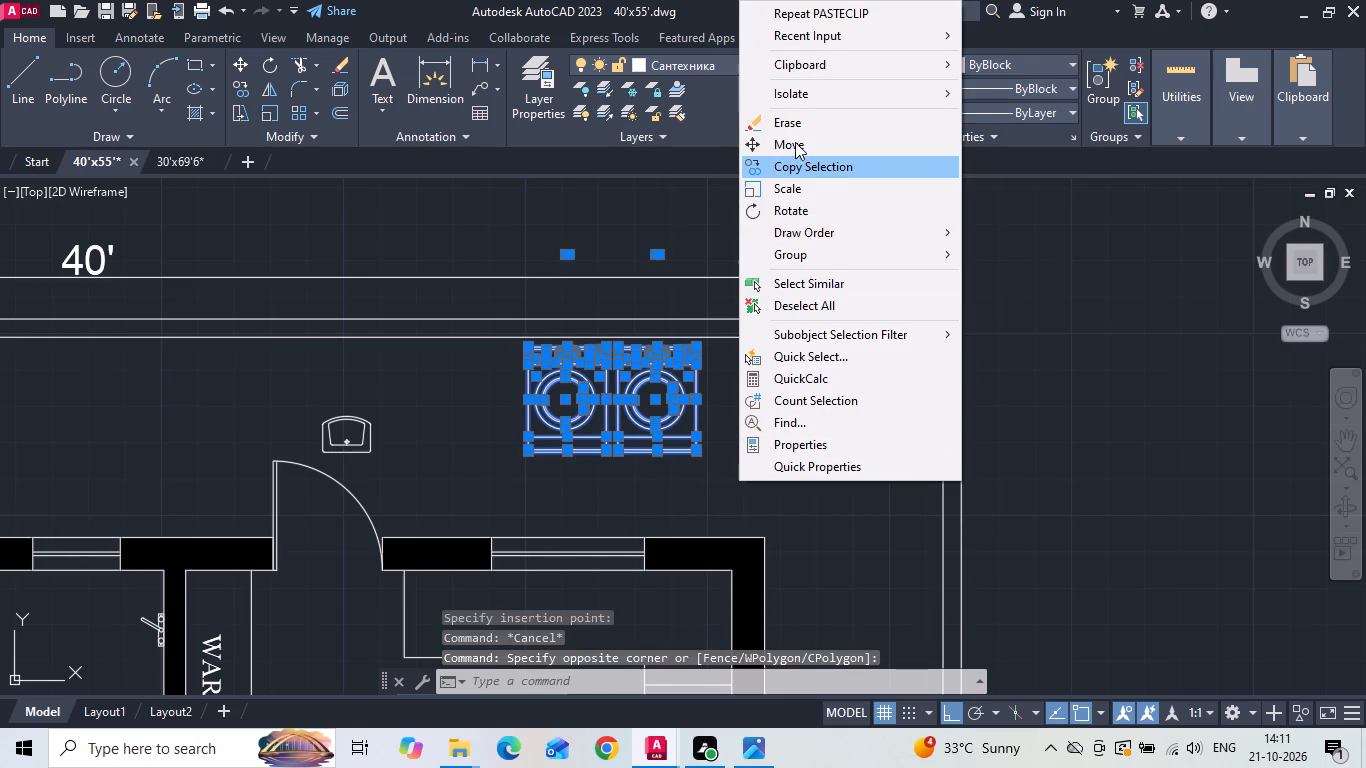
click(795, 142)
scroll(698, 467, up, 3)
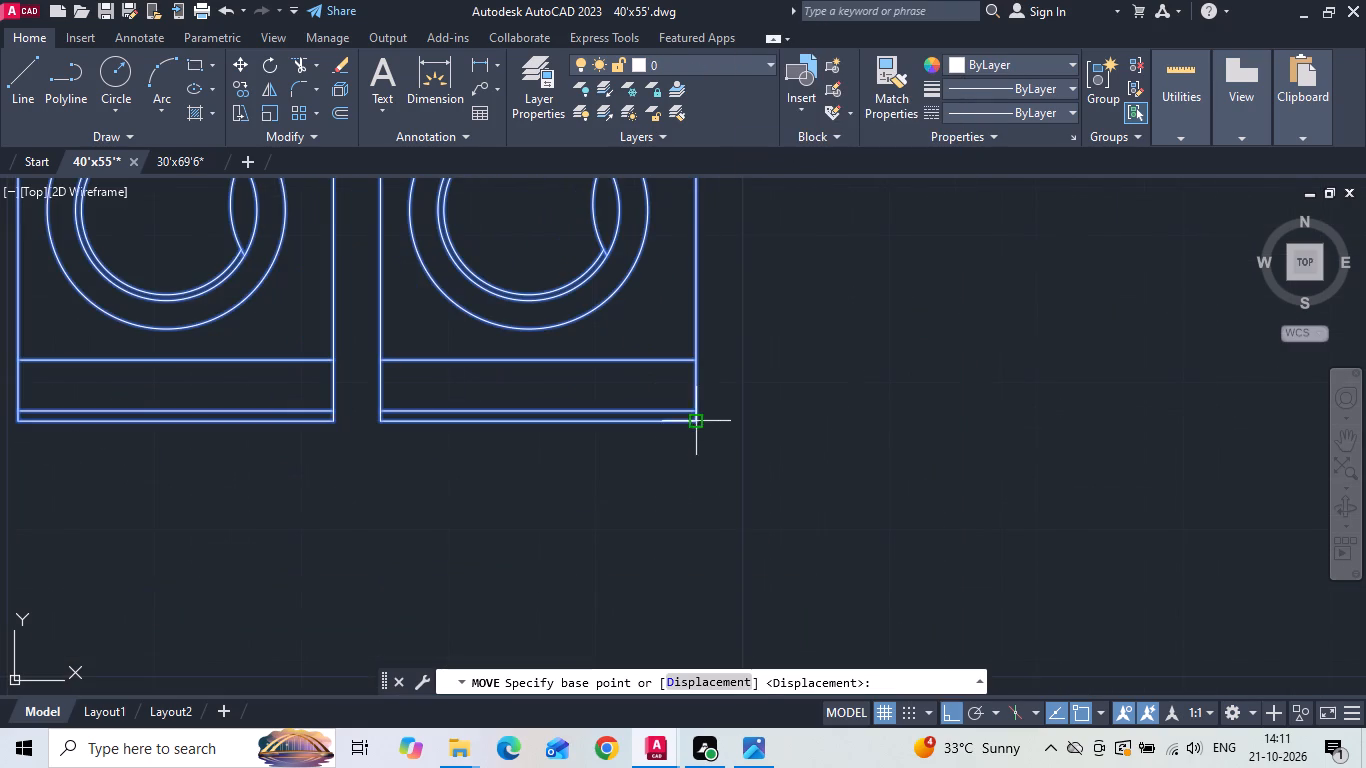
click(694, 423)
scroll(697, 409, down, 2)
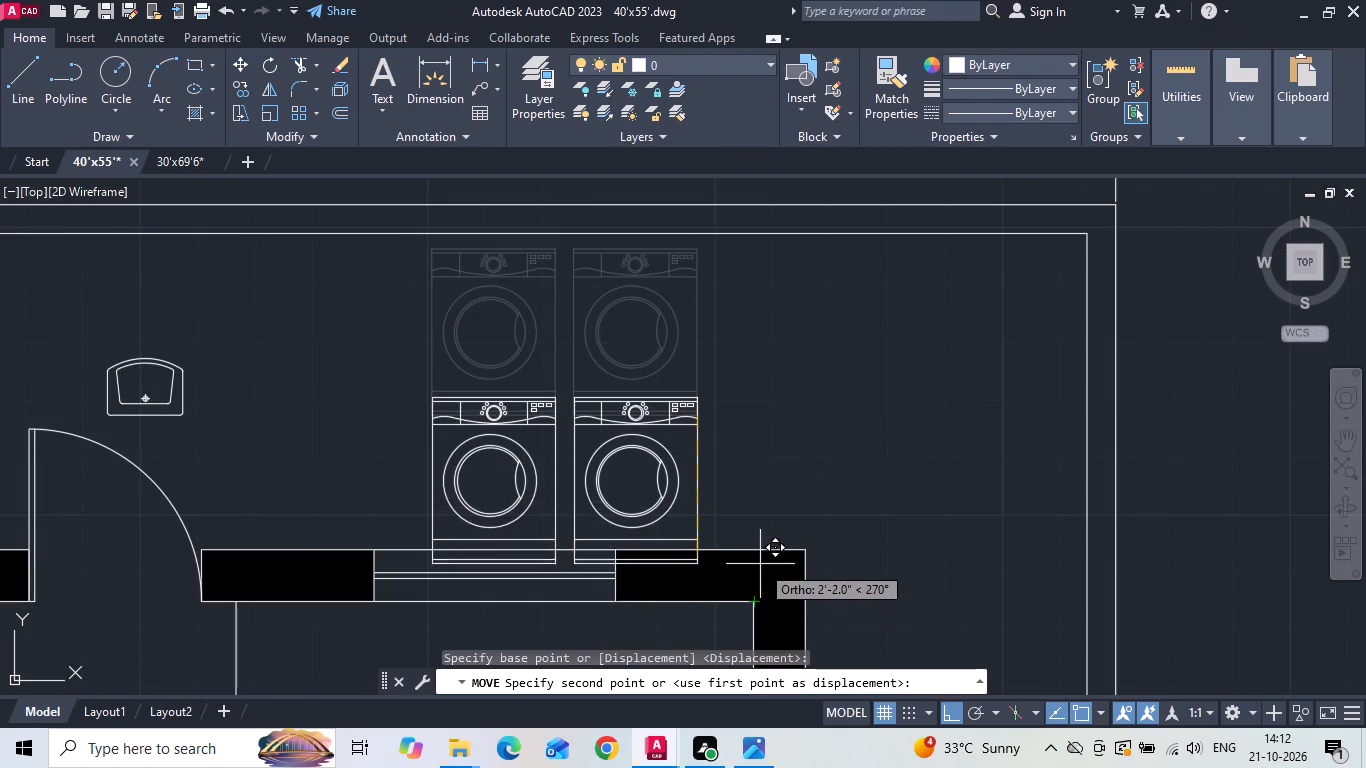
key(F8)
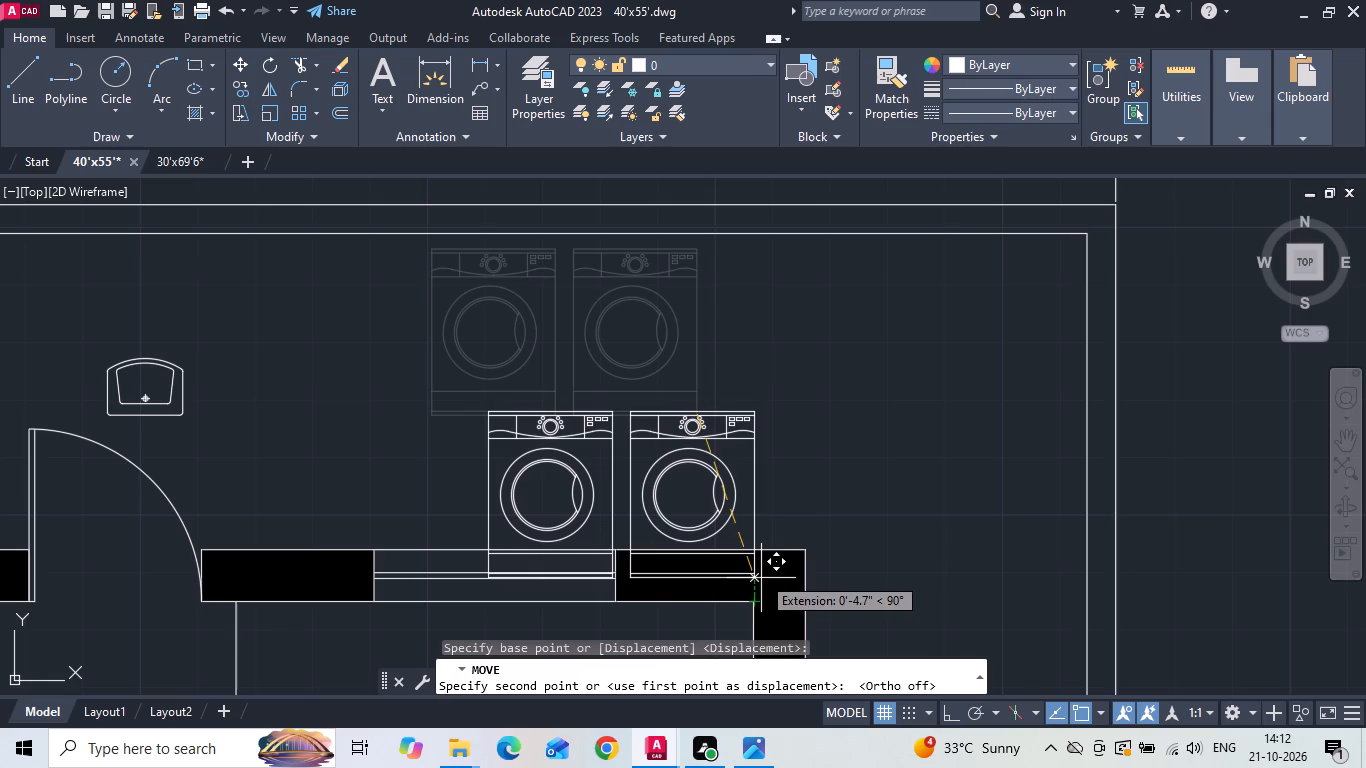
click(760, 549)
scroll(785, 444, down, 3)
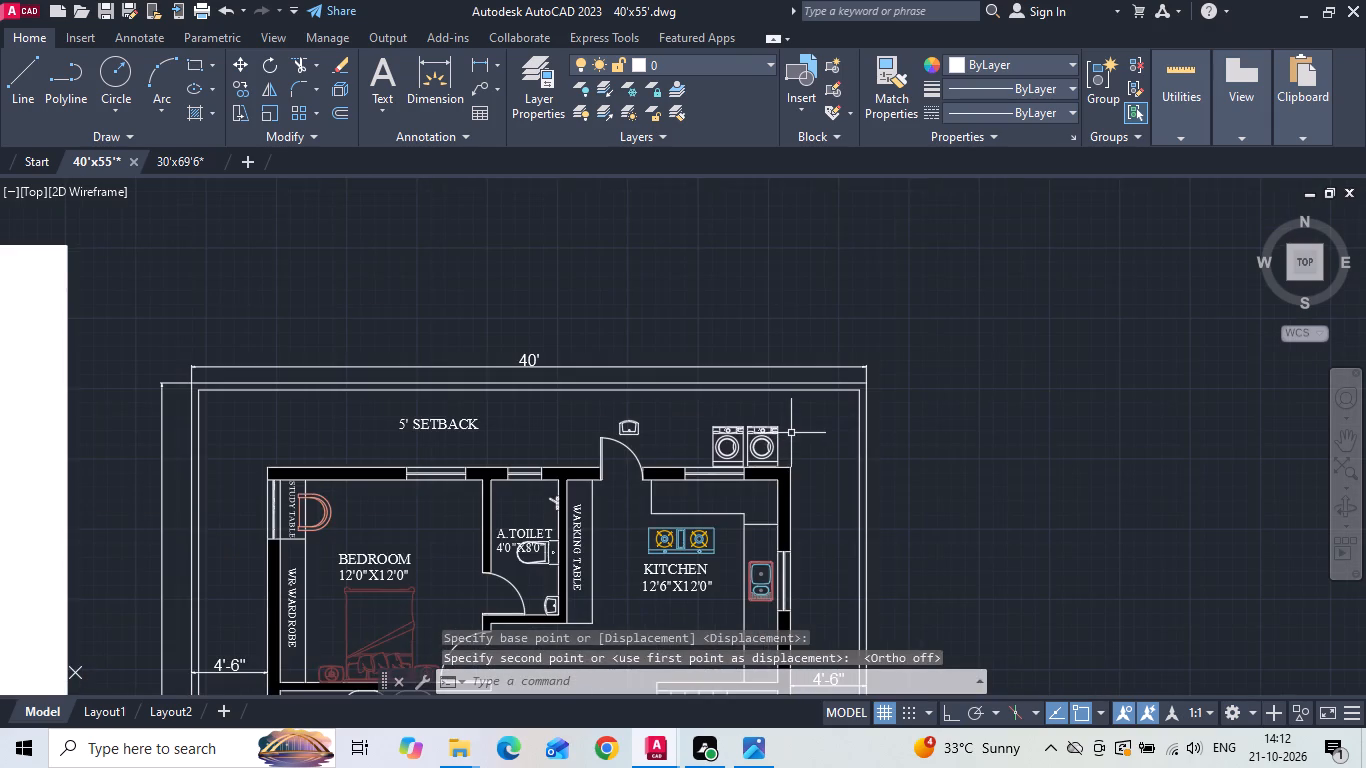
Move the utility wash basin down onto the outer face of the north wall, at the wall corner beside the KITCHEN door.
scroll(791, 436, down, 2)
scroll(733, 498, up, 2)
scroll(821, 340, up, 1)
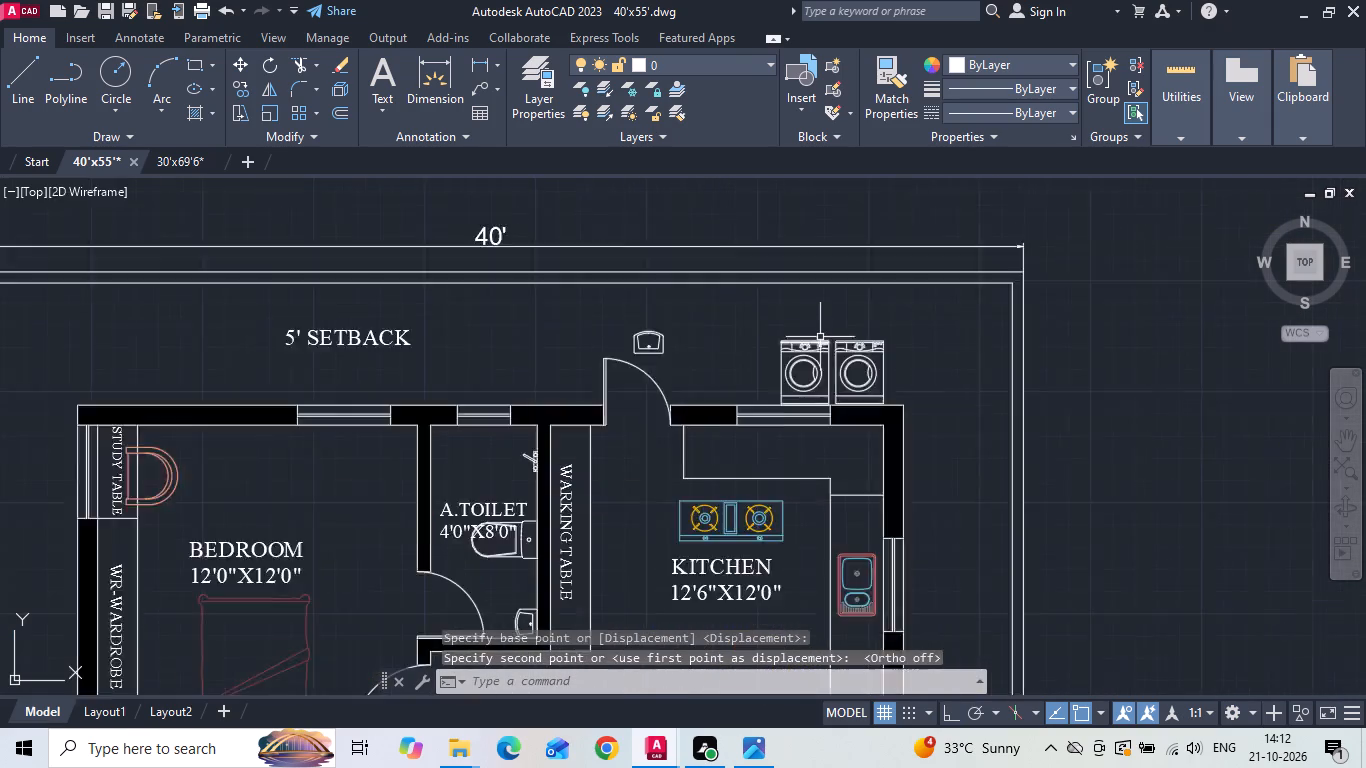
scroll(820, 337, up, 1)
scroll(866, 342, down, 3)
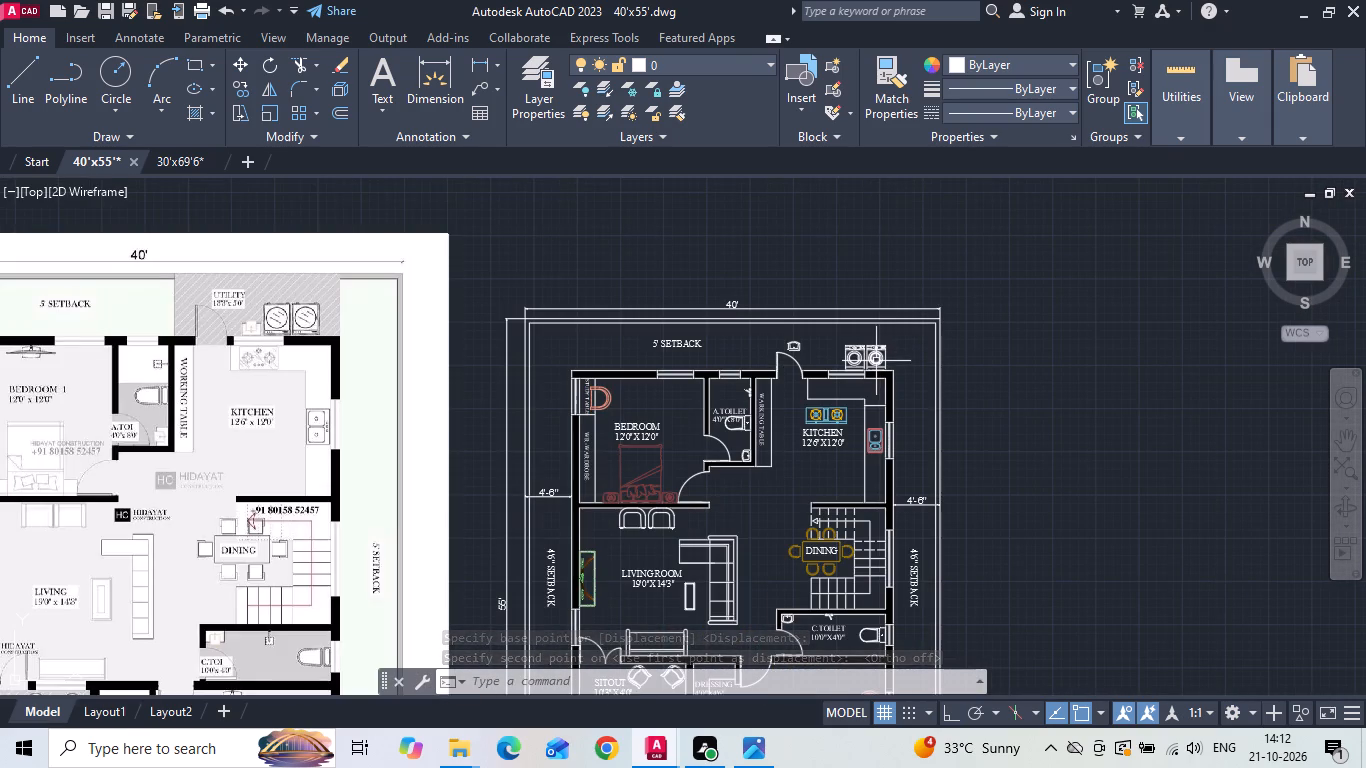
scroll(811, 346, up, 3)
click(785, 334)
click(771, 352)
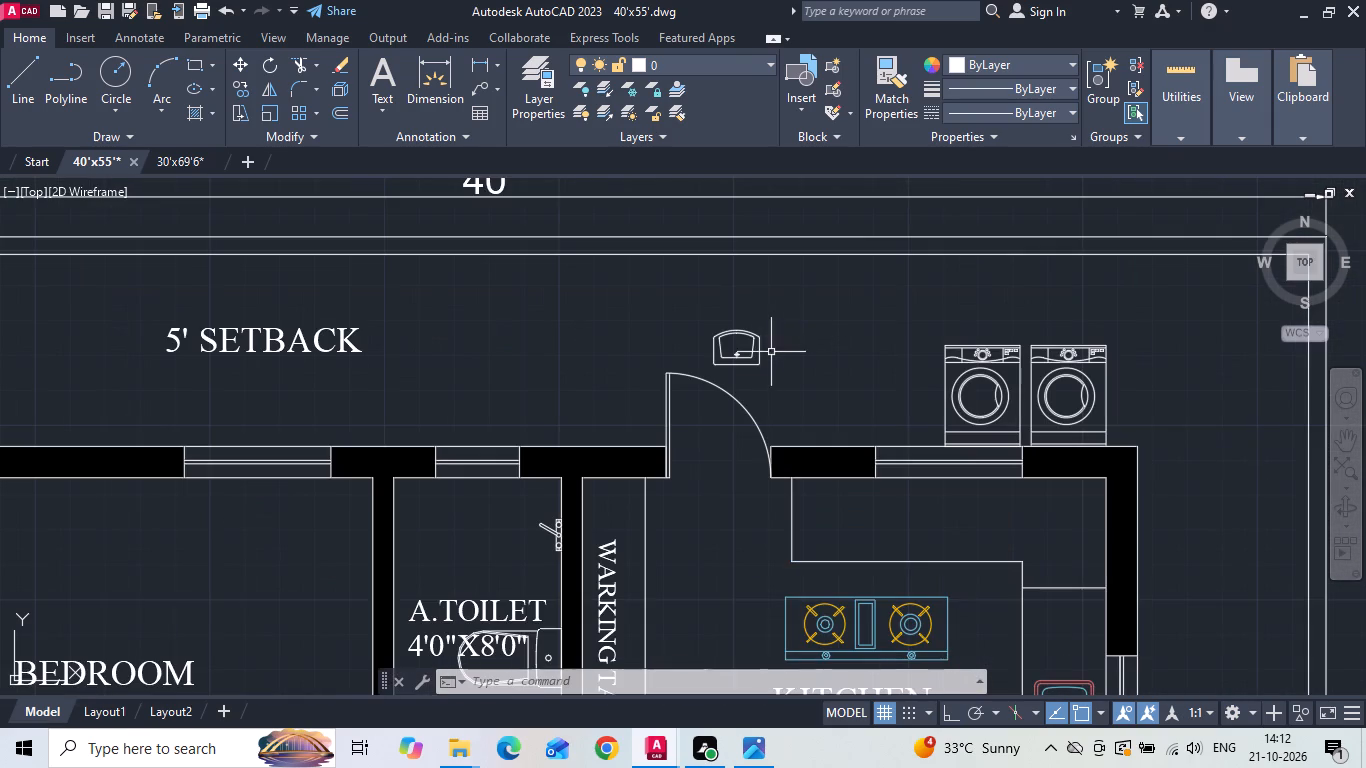
click(762, 354)
right_click(755, 352)
click(795, 371)
scroll(723, 395, up, 2)
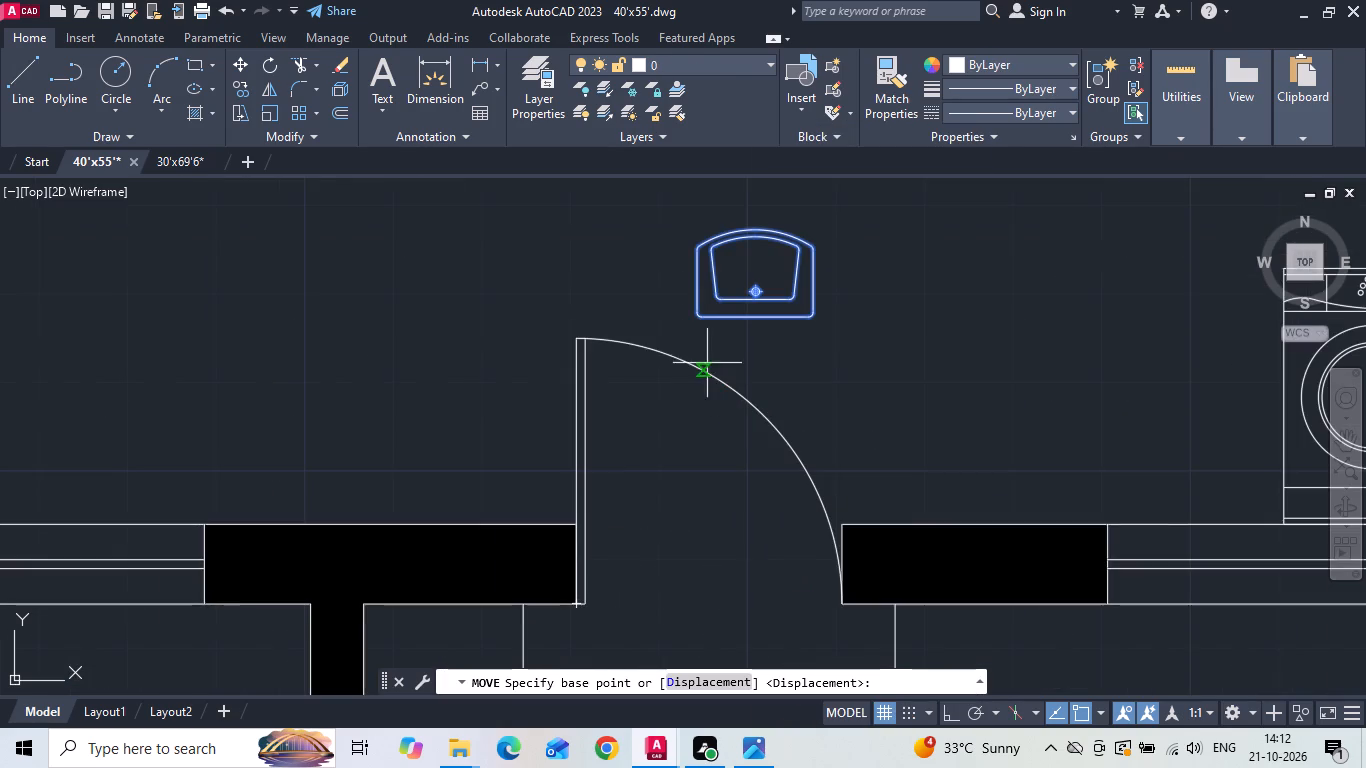
scroll(694, 324, up, 3)
click(720, 299)
scroll(722, 297, down, 3)
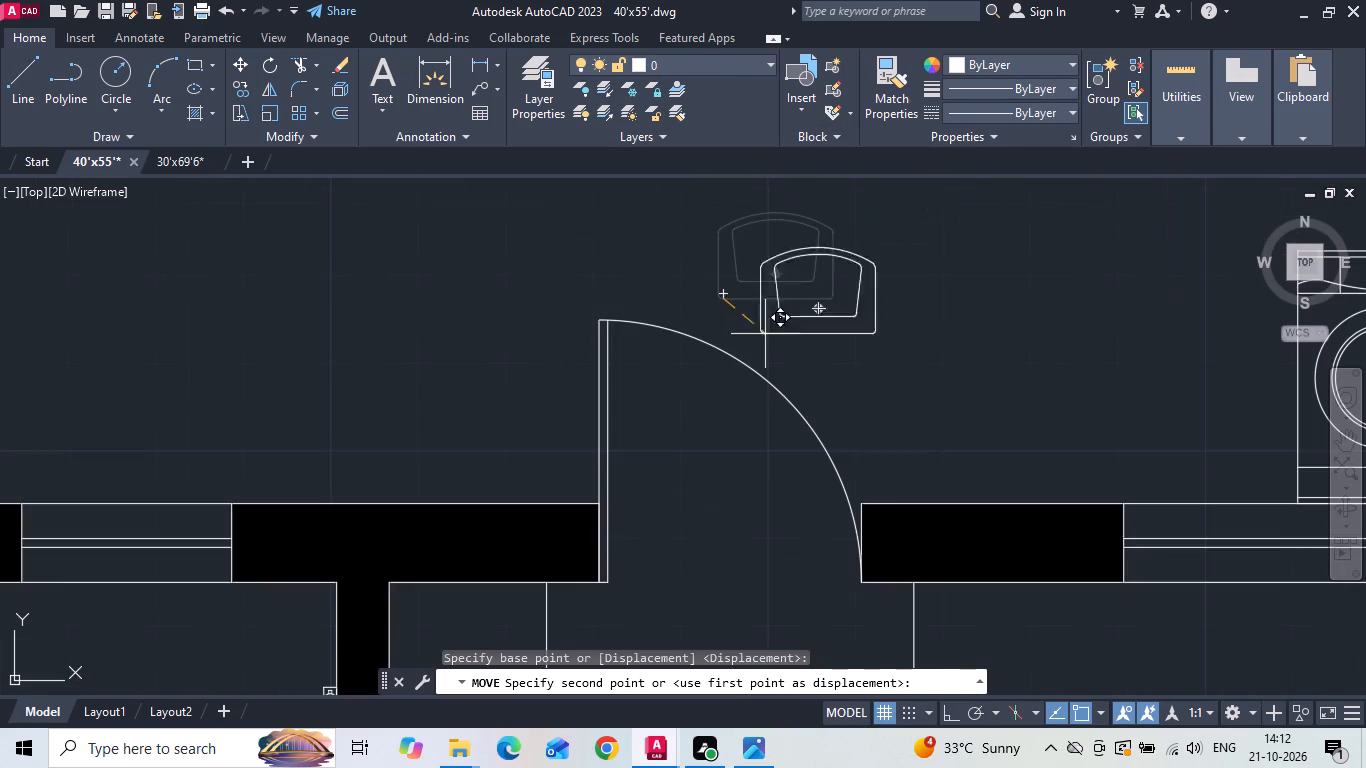
click(864, 510)
Shift the wash basin east along the north wall, clear of the KITCHEN door swing.
drag(952, 440, 949, 431)
click(895, 363)
right_click(894, 362)
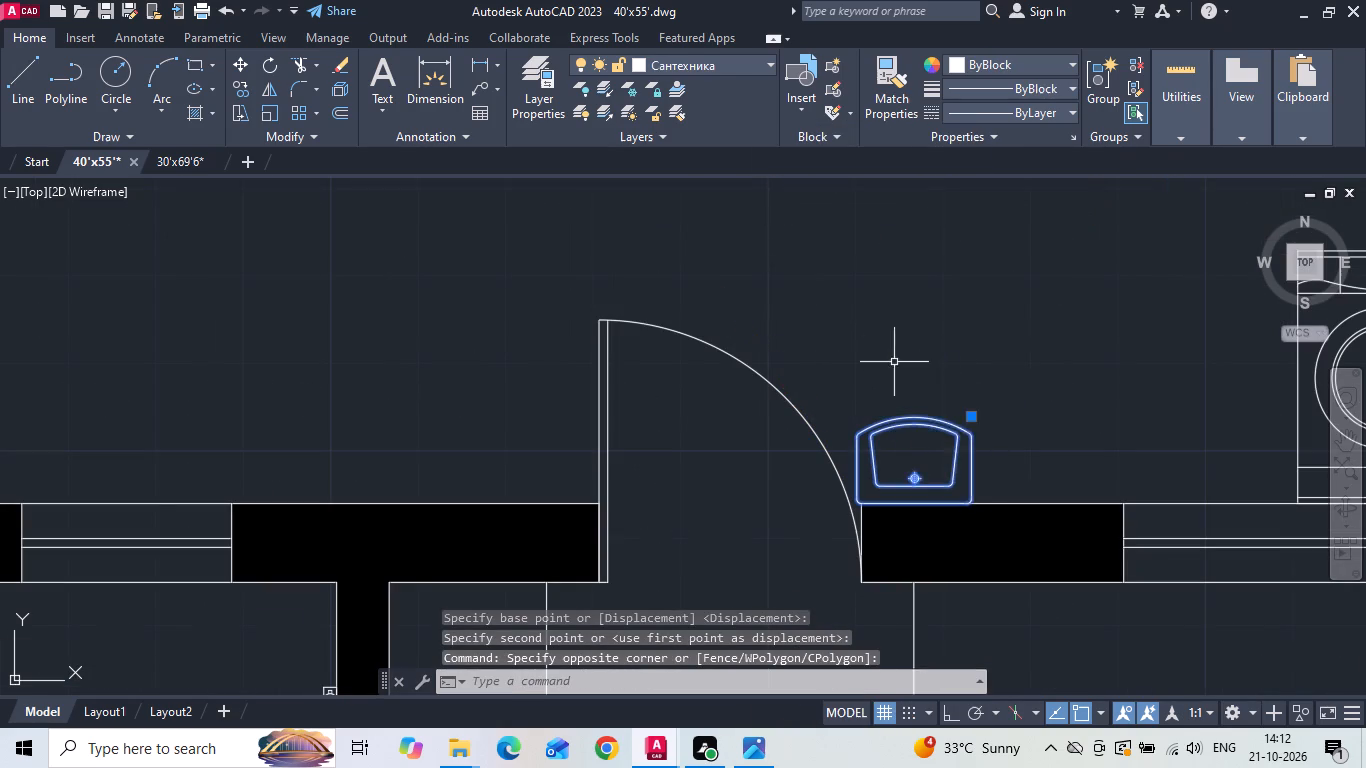
click(944, 357)
scroll(913, 554, up, 2)
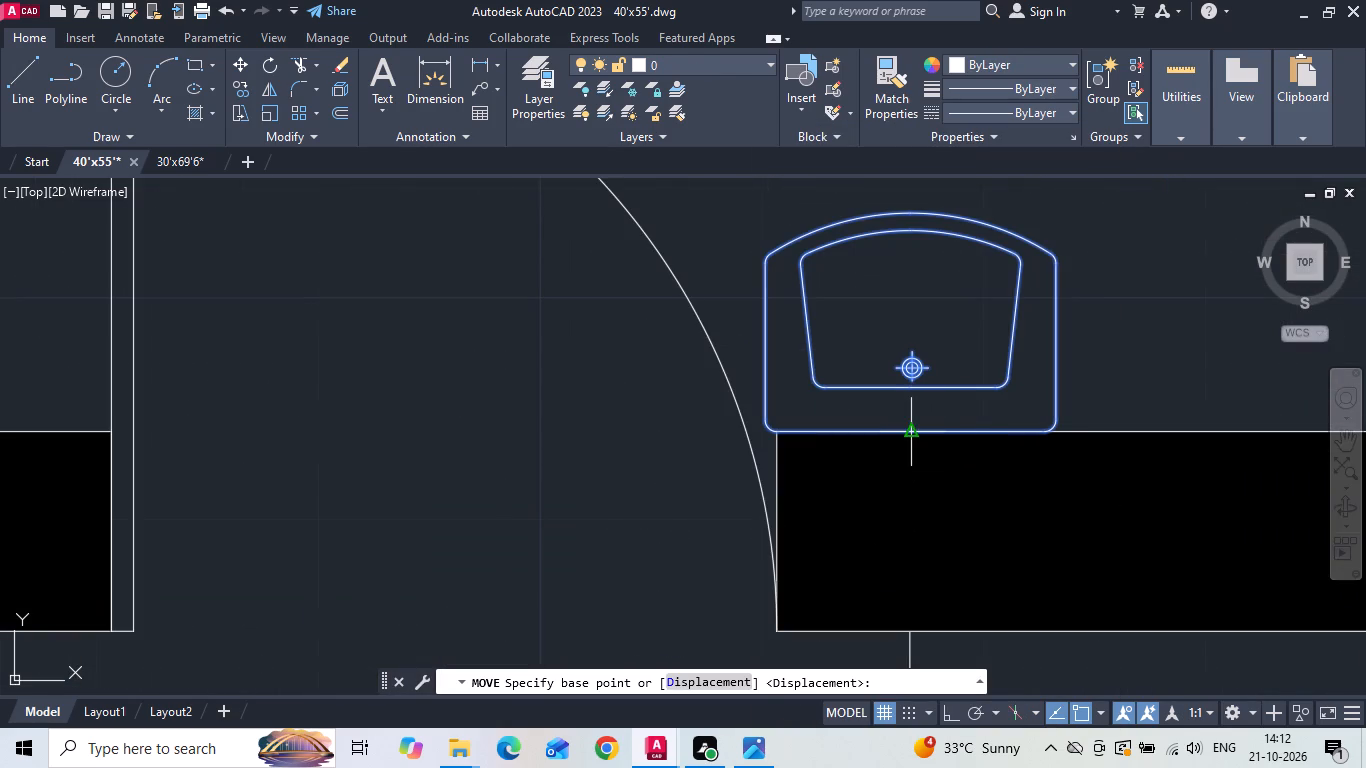
click(908, 433)
scroll(966, 440, down, 2)
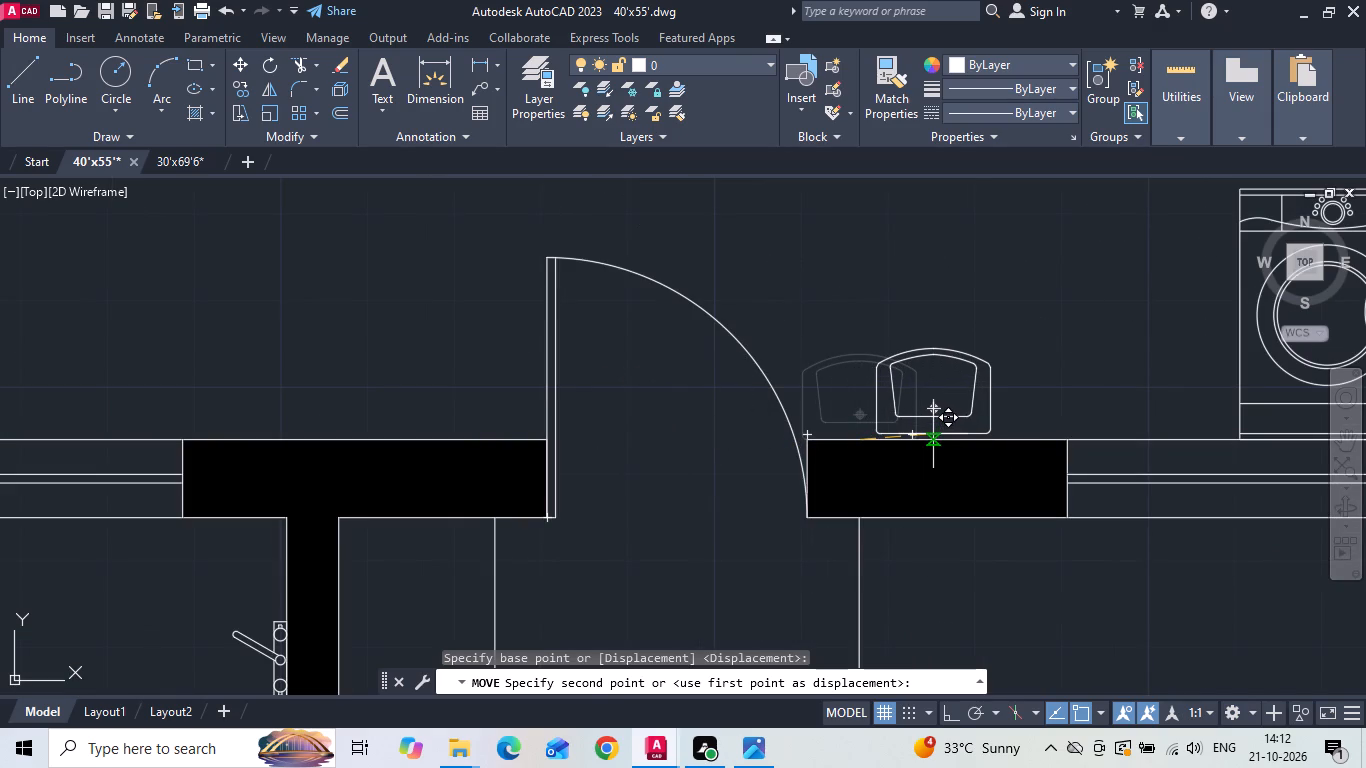
key(F8)
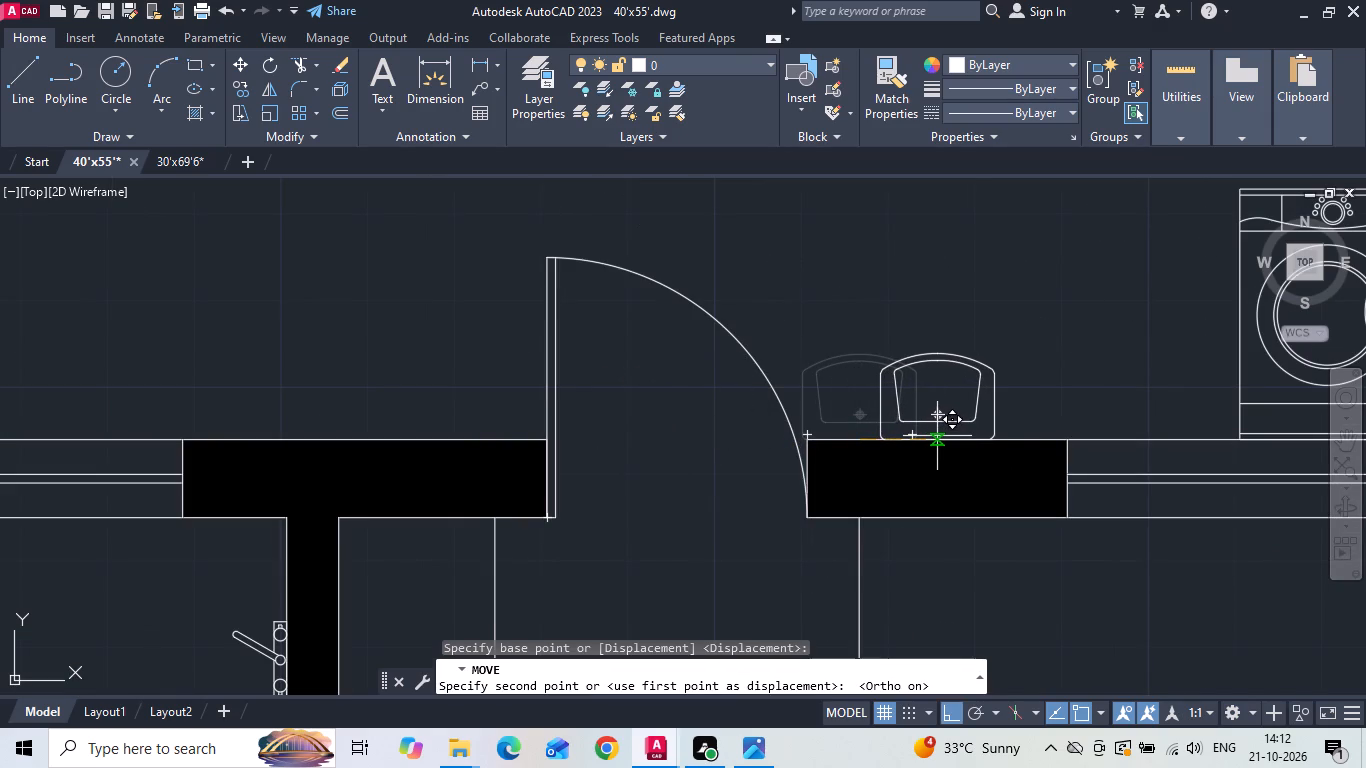
click(937, 436)
Move the stove onto the KITCHEN's north counter and save the drawing.
scroll(719, 320, down, 4)
scroll(765, 406, up, 2)
click(765, 407)
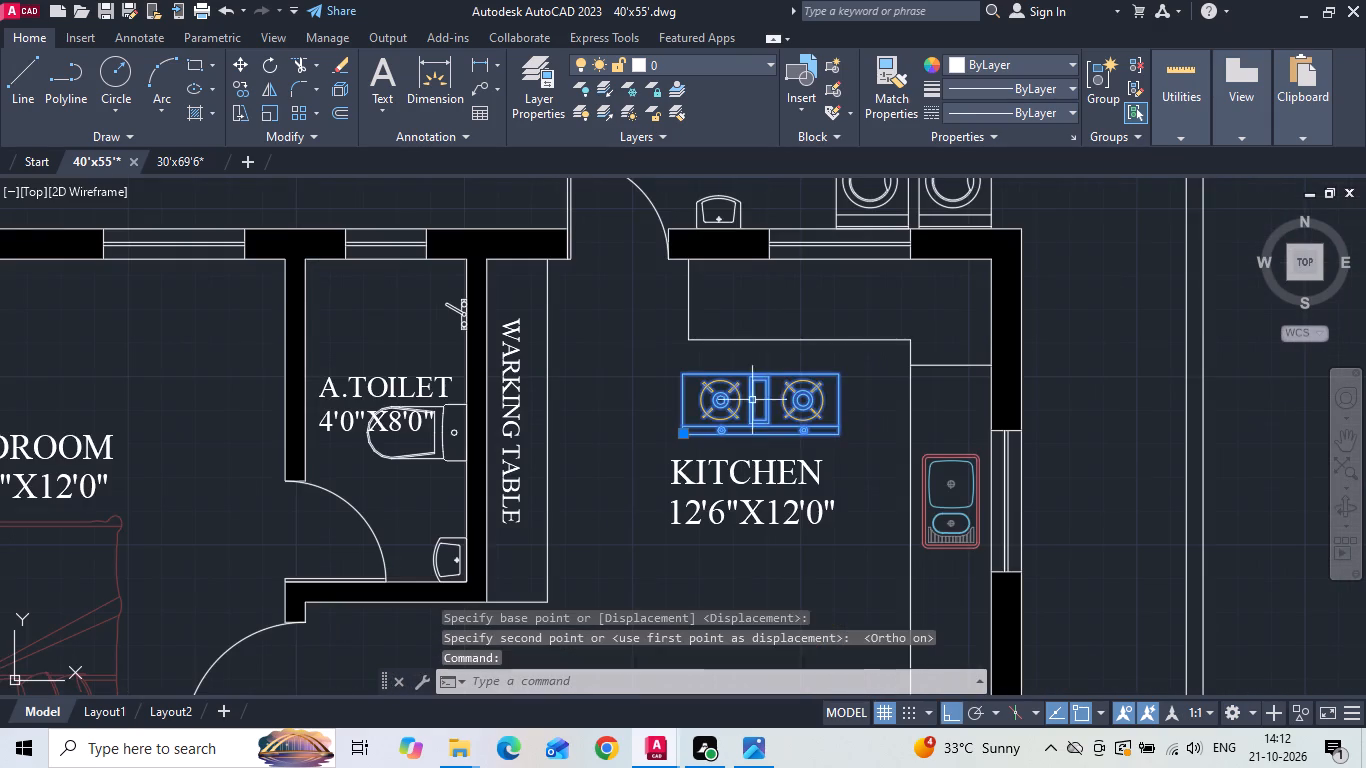
right_click(742, 392)
click(791, 356)
drag(774, 413, 782, 400)
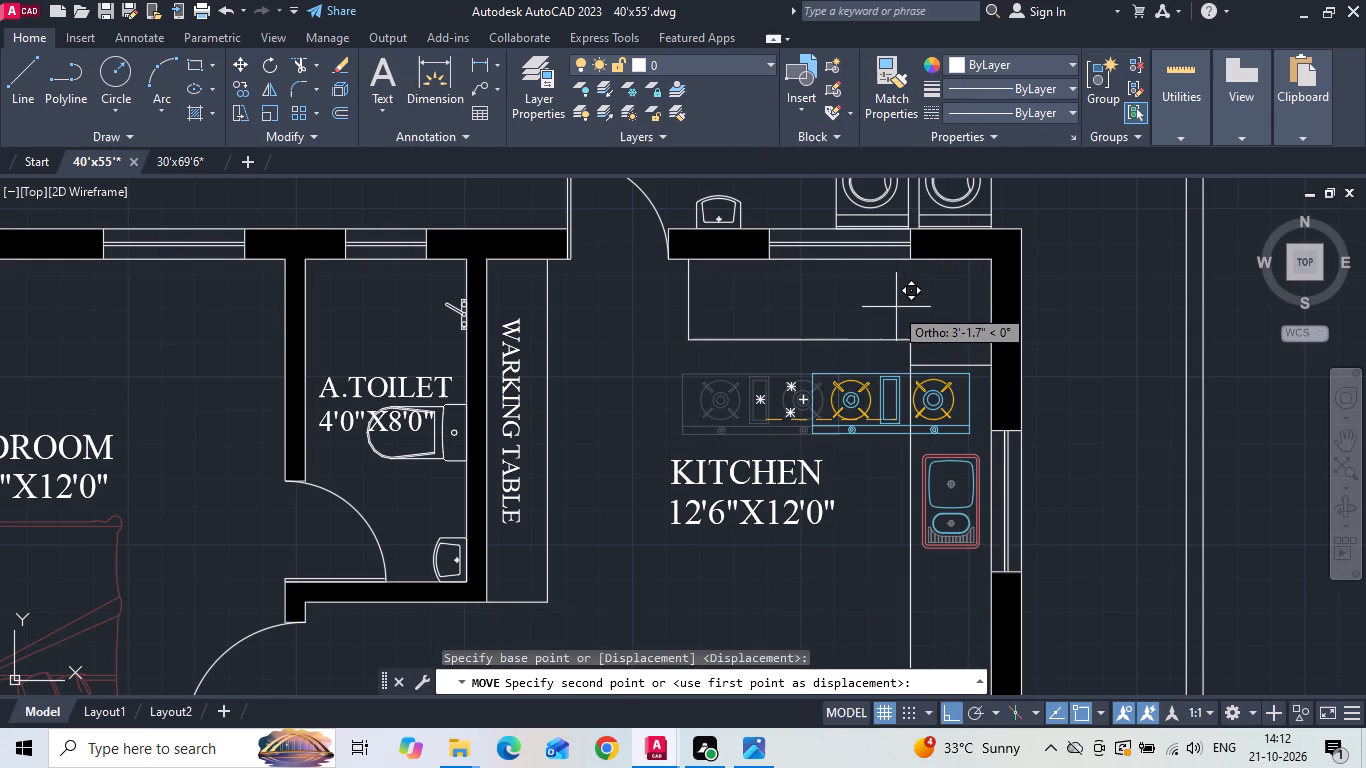
key(F8)
scroll(830, 314, up, 2)
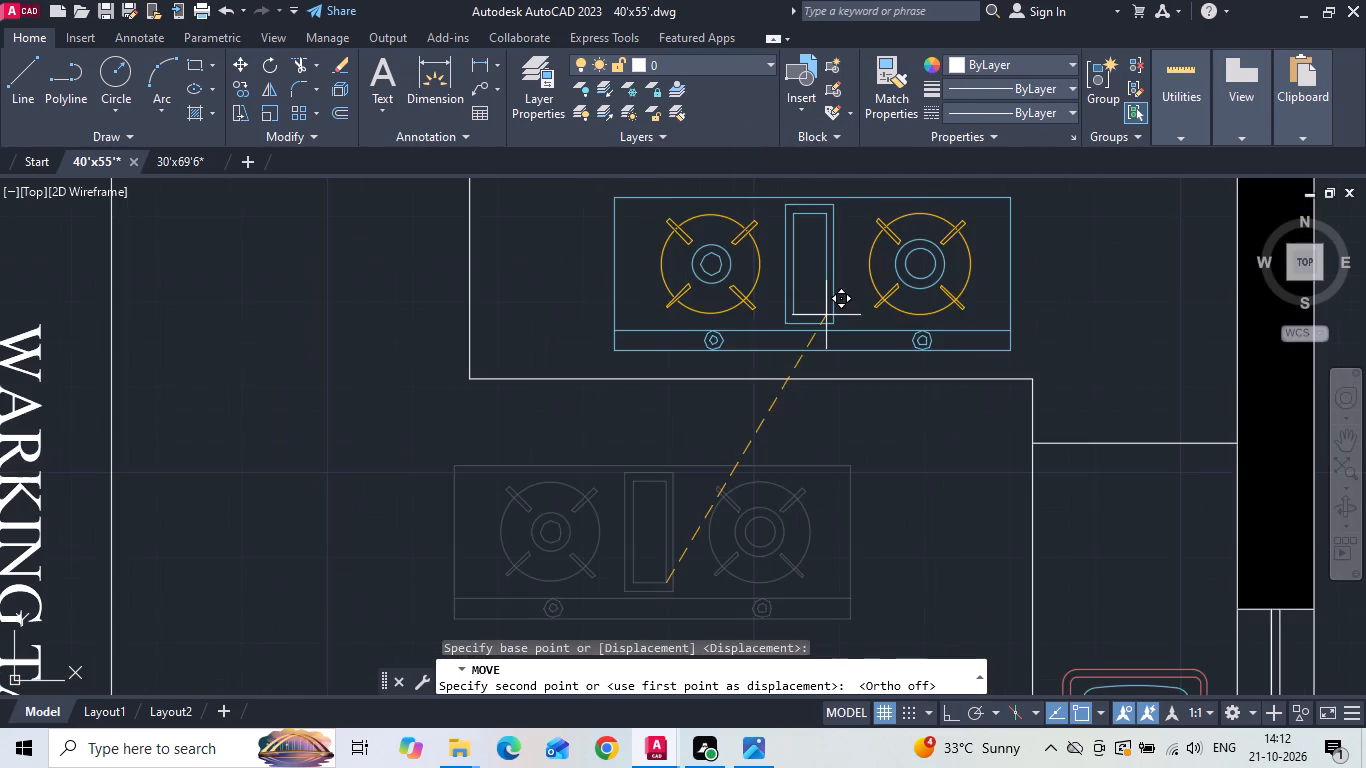
scroll(807, 324, down, 1)
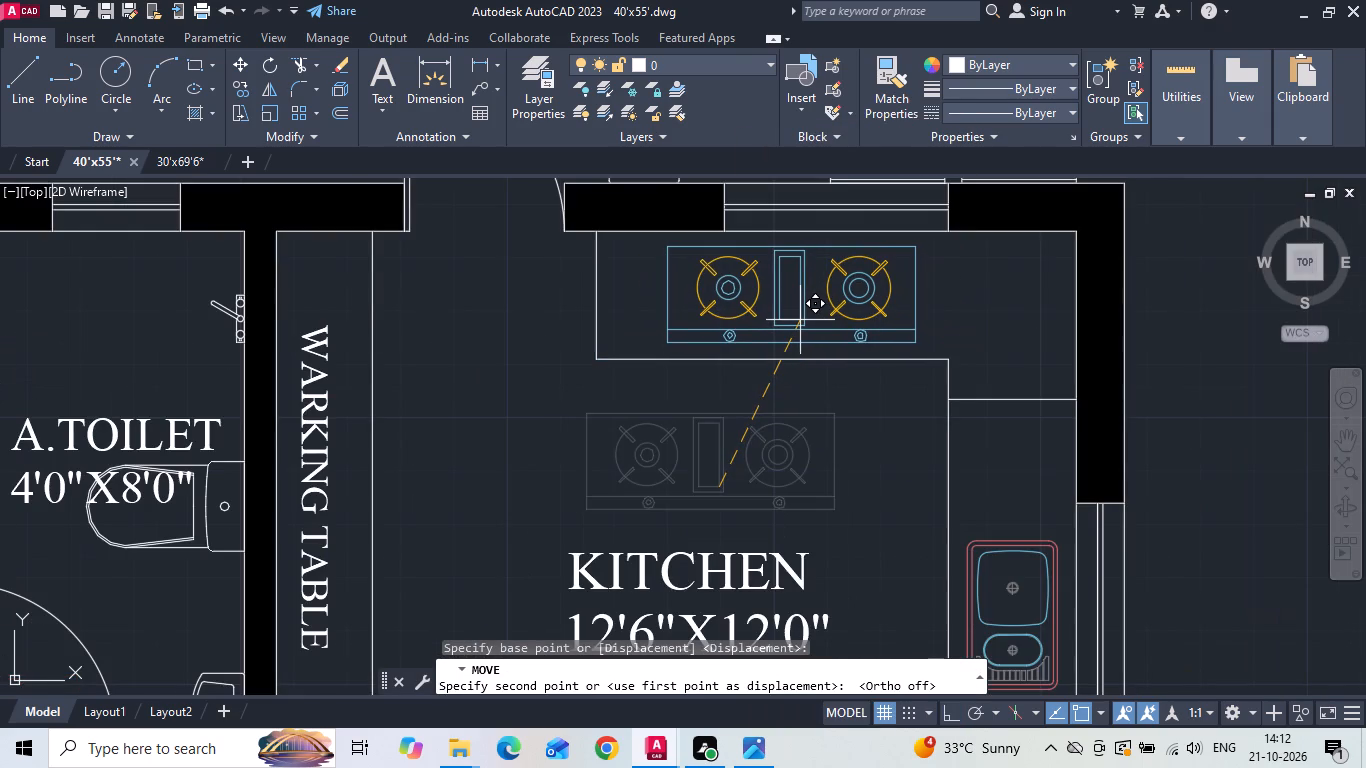
click(800, 320)
key(ctrl+s)
Copy the KITCHEN room label into the north setback above the wash basin, beside the washing machines.
scroll(835, 334, down, 3)
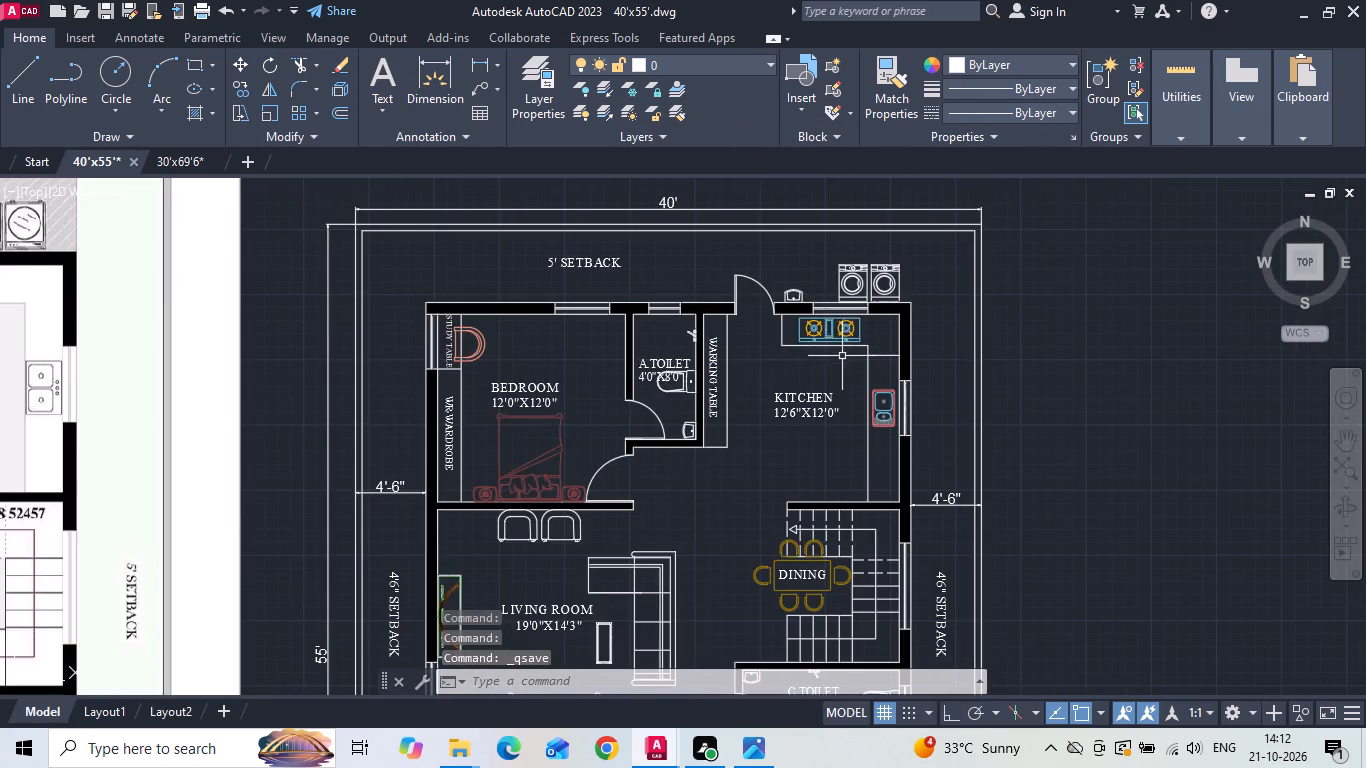
scroll(800, 378, down, 1)
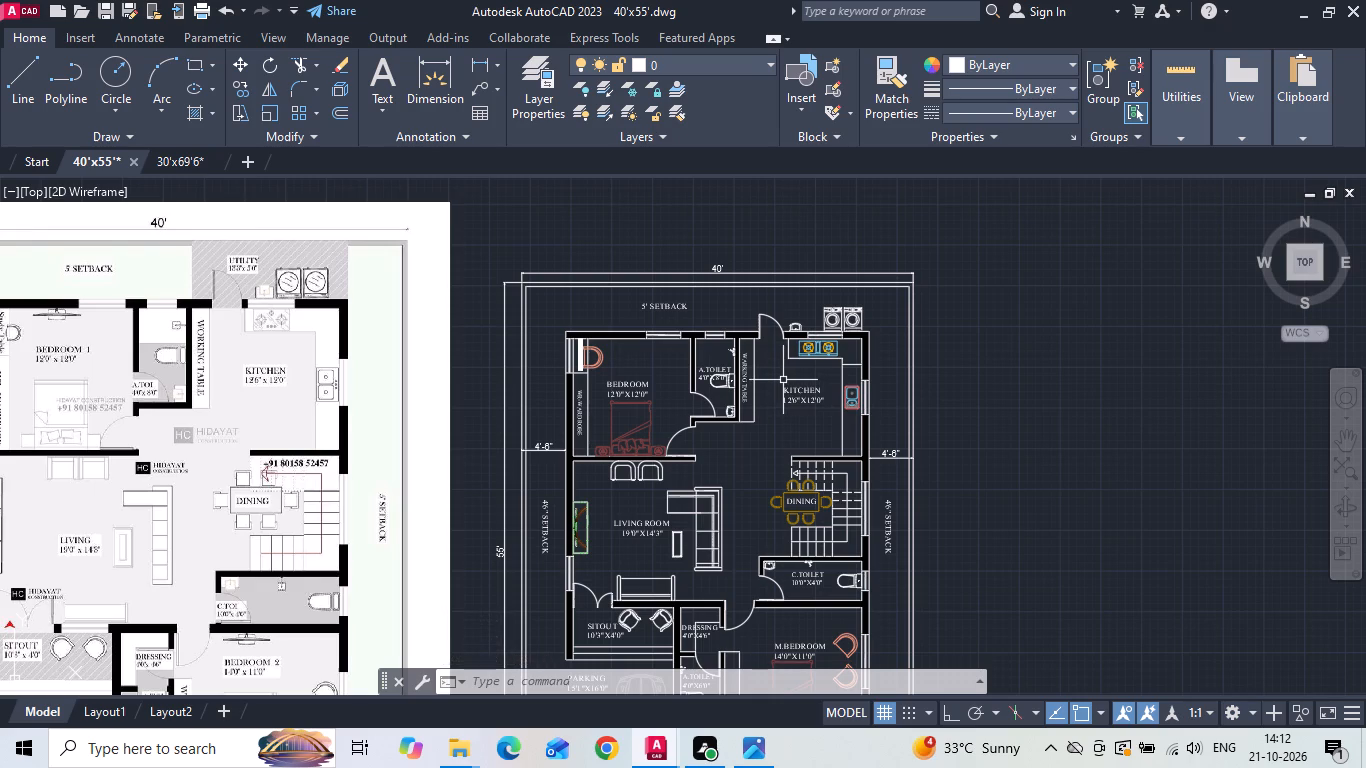
click(797, 388)
right_click(797, 388)
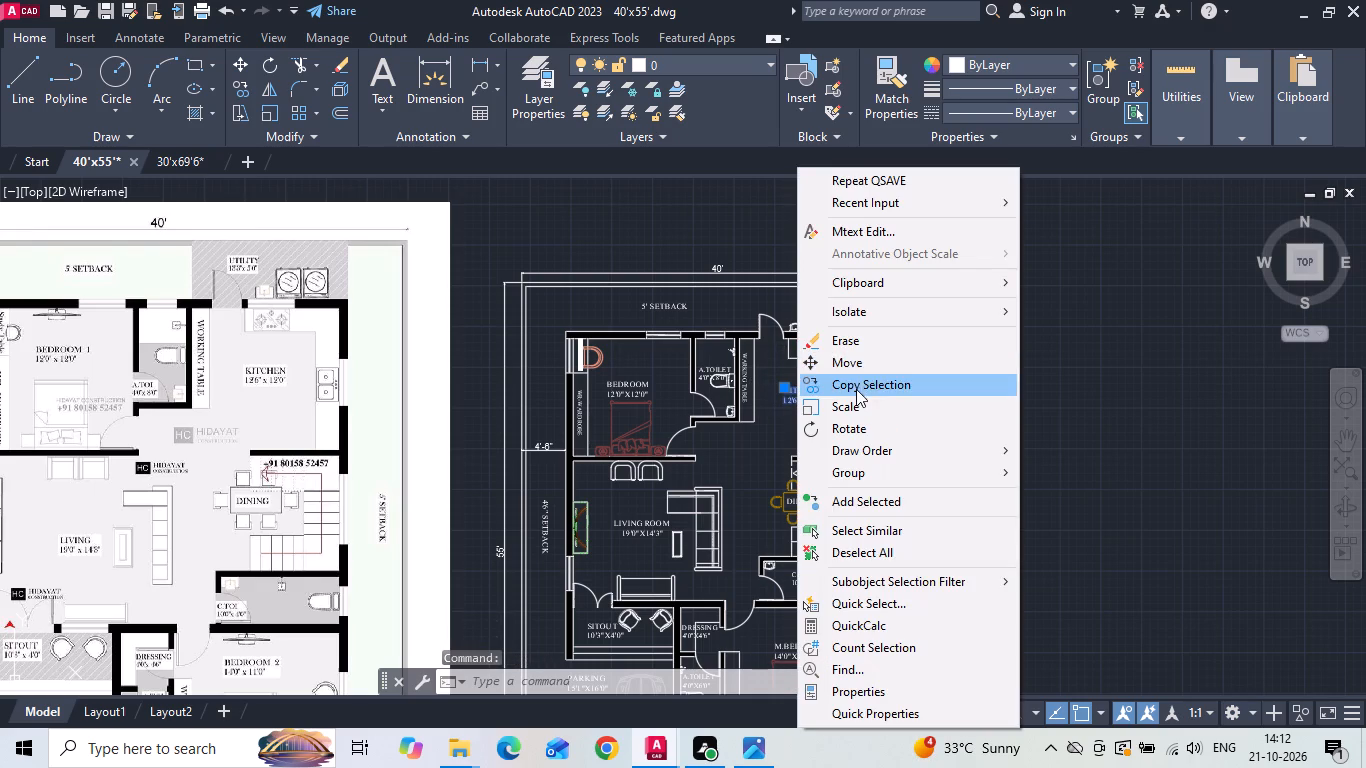
click(856, 389)
click(814, 398)
scroll(812, 270, up, 3)
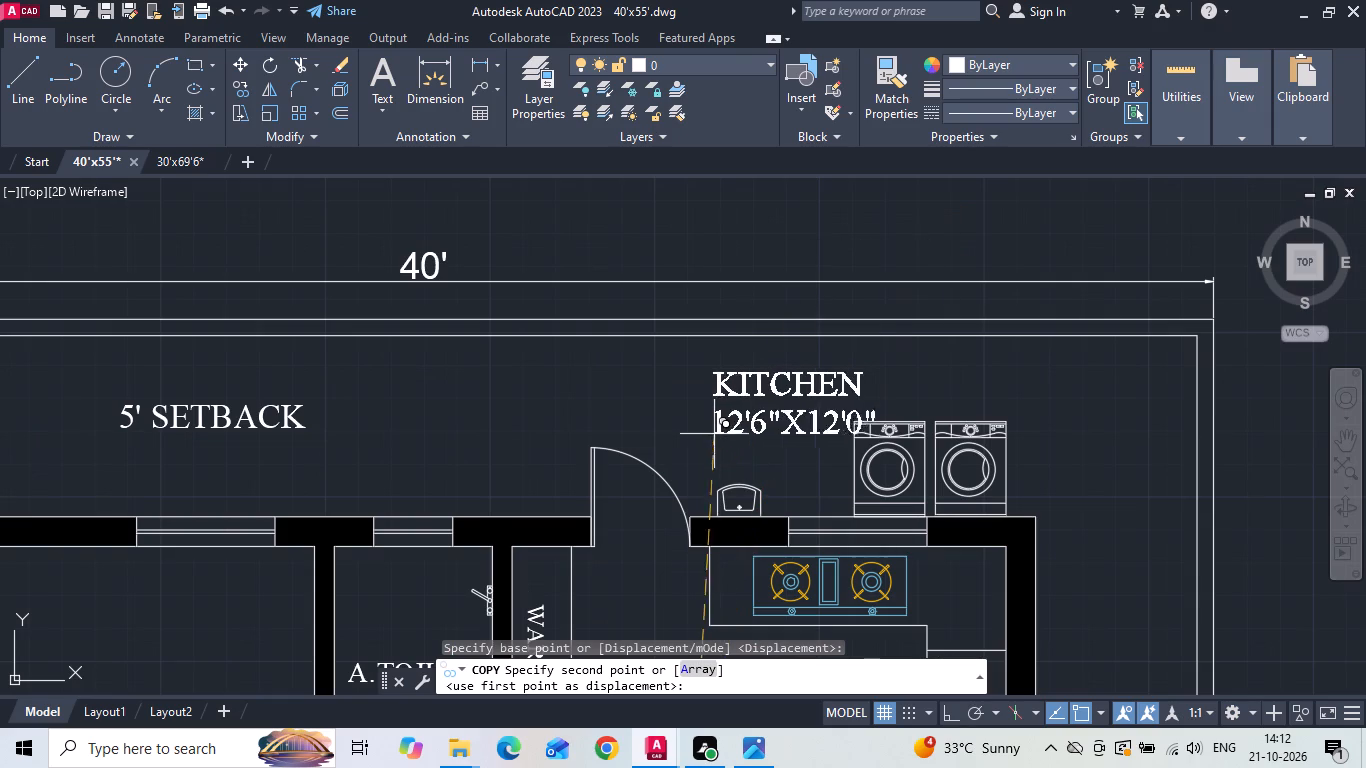
click(672, 432)
key(Escape)
Extend the KITCHEN's outer east wall line and the A.TOILET's east wall line north to the inner boundary line to enclose the utility area.
text(EX)
key(space)
click(1037, 532)
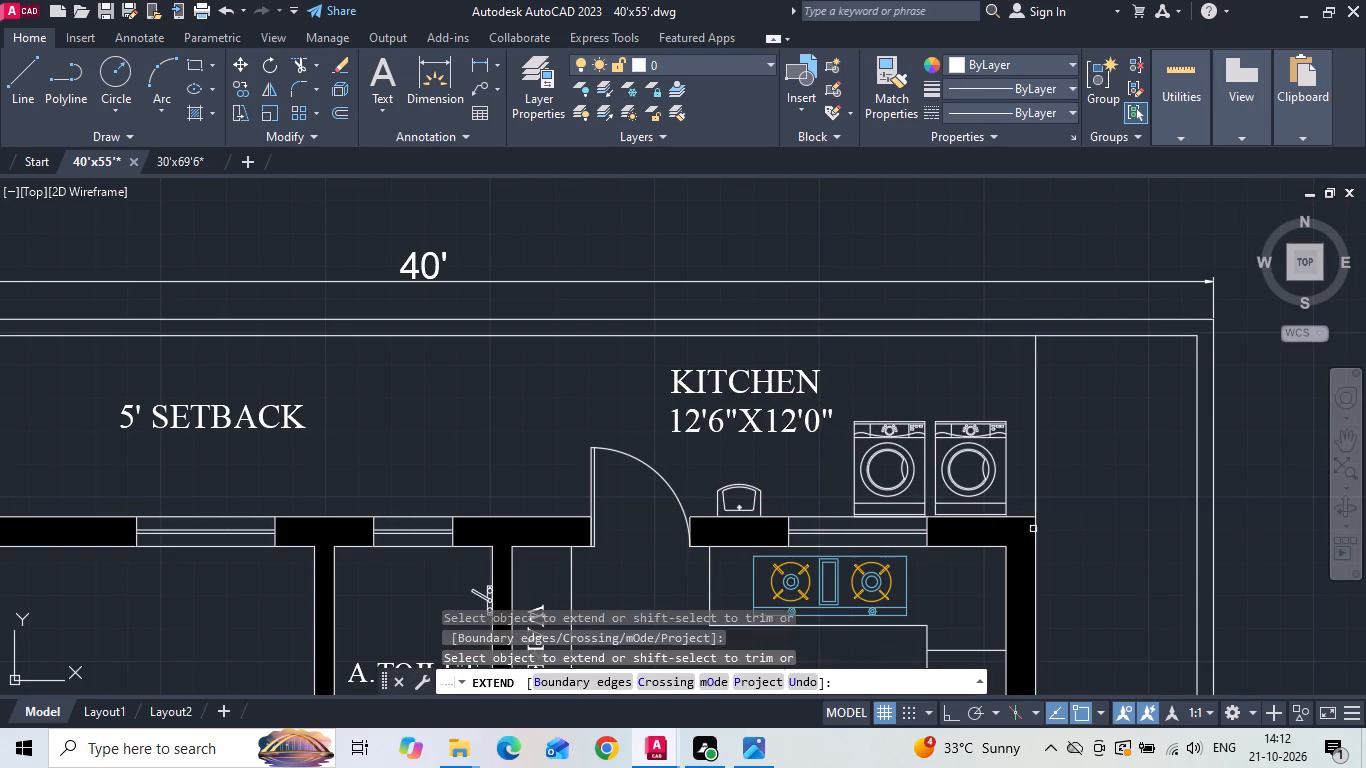
scroll(801, 403, down, 3)
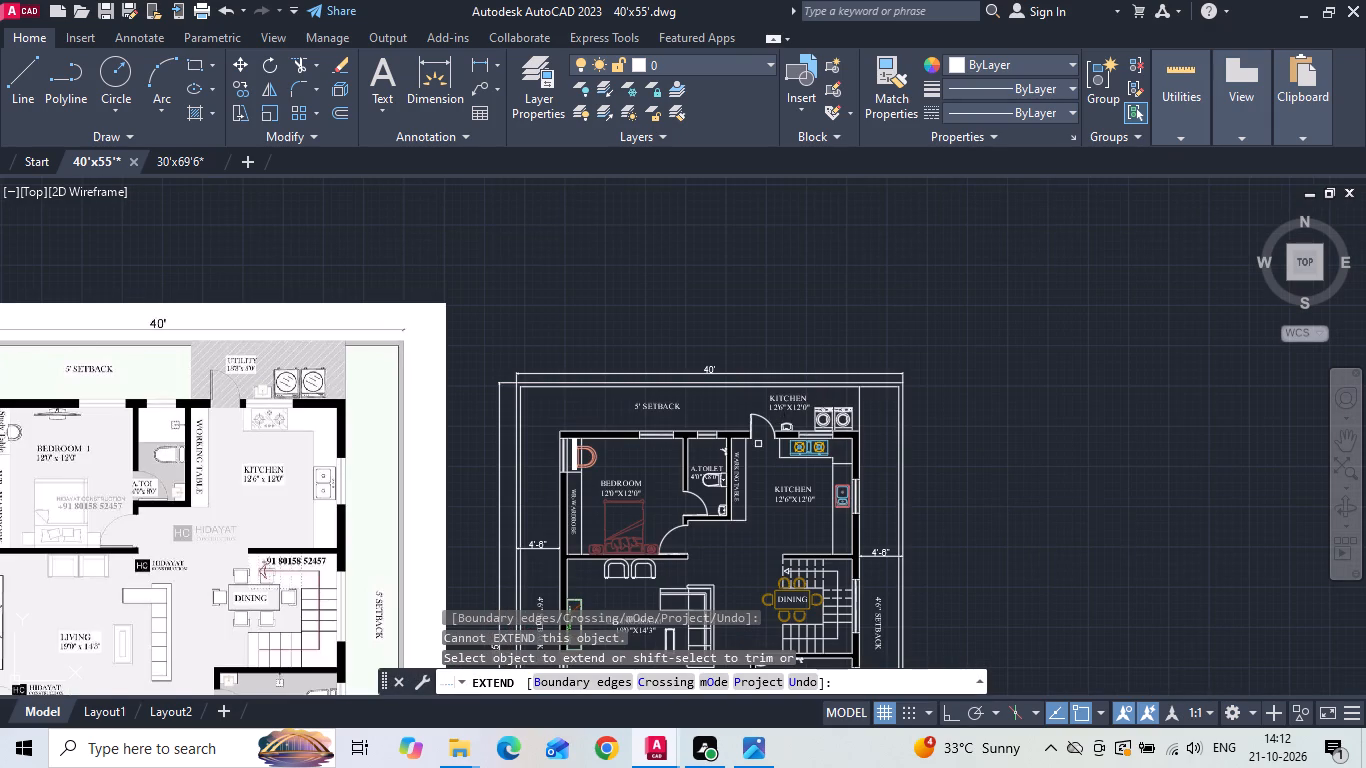
scroll(714, 473, up, 2)
click(753, 420)
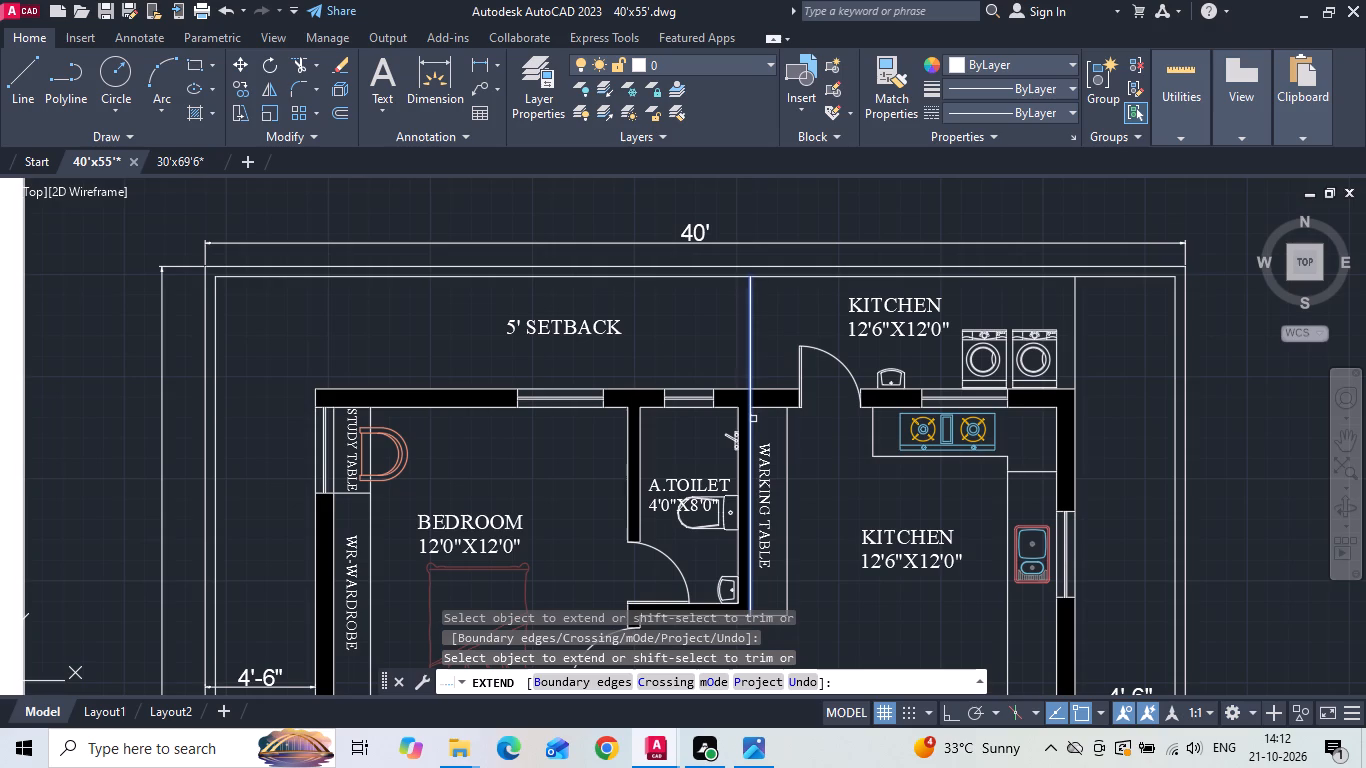
click(749, 401)
key(Escape)
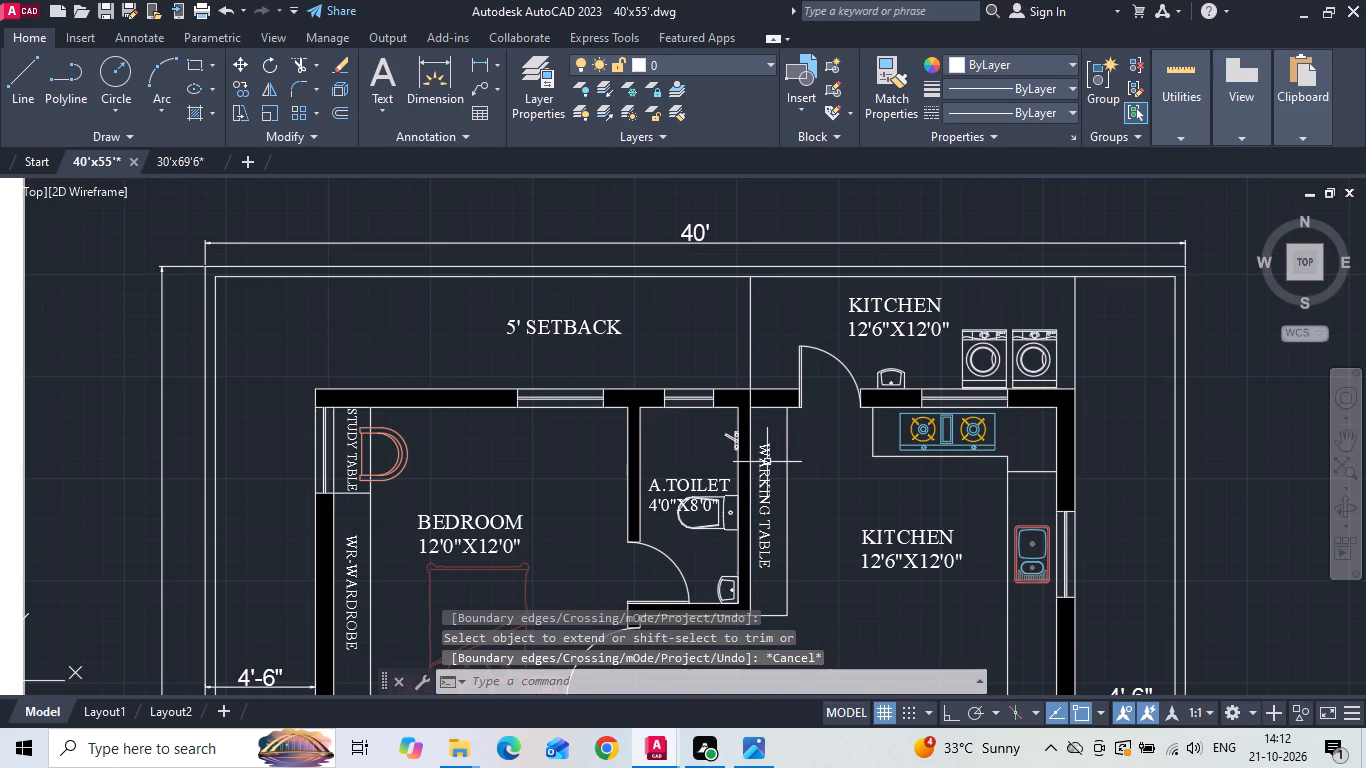
Trim the extended A.TOILET wall line where it crosses the hatched north wall.
text(TR)
key(space)
scroll(757, 424, up, 3)
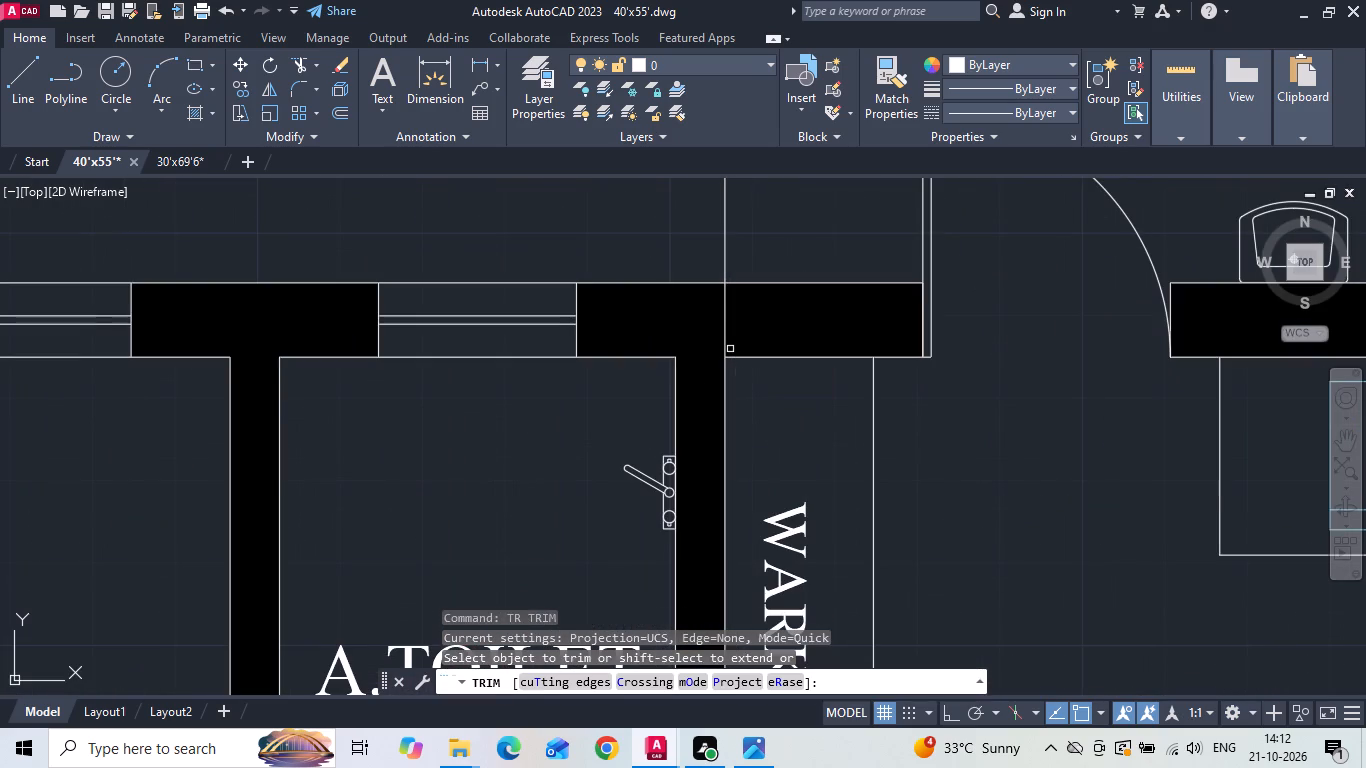
click(726, 313)
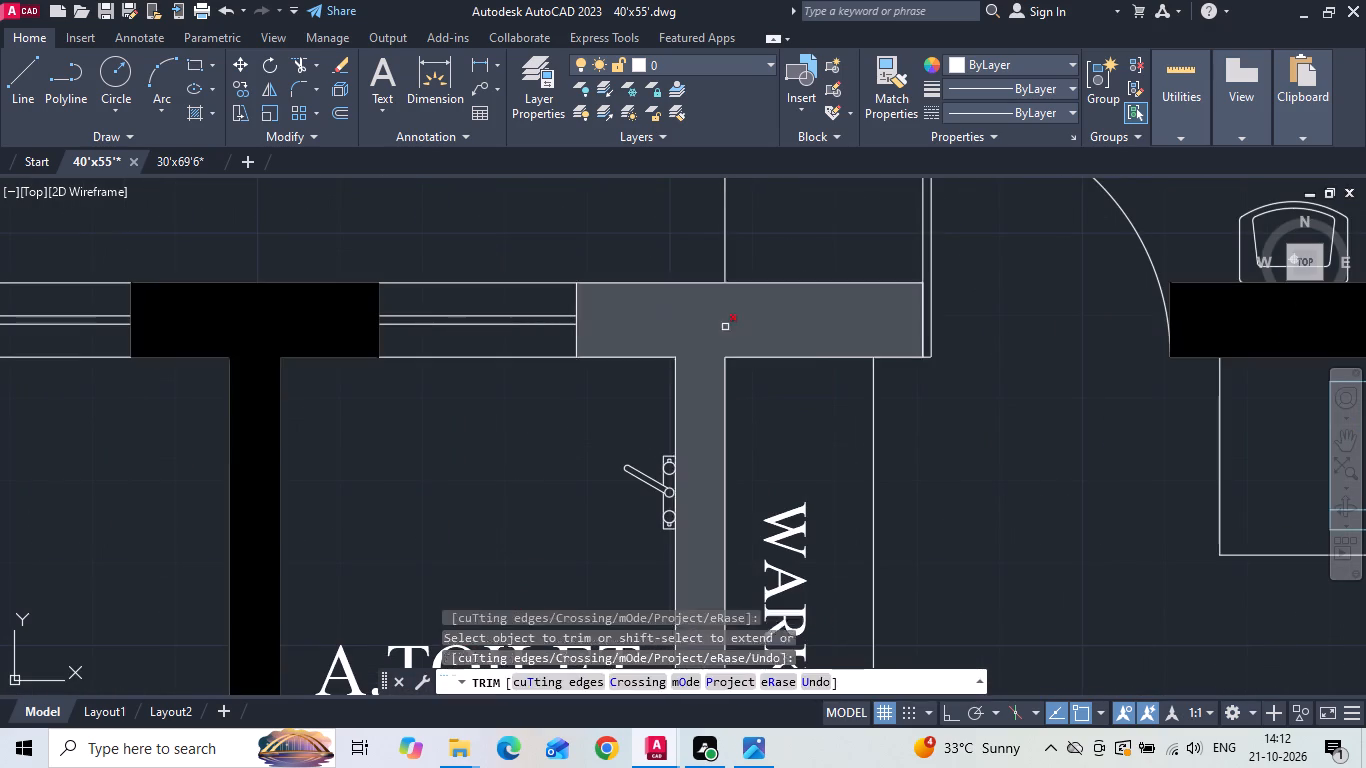
scroll(717, 344, down, 3)
key(Escape)
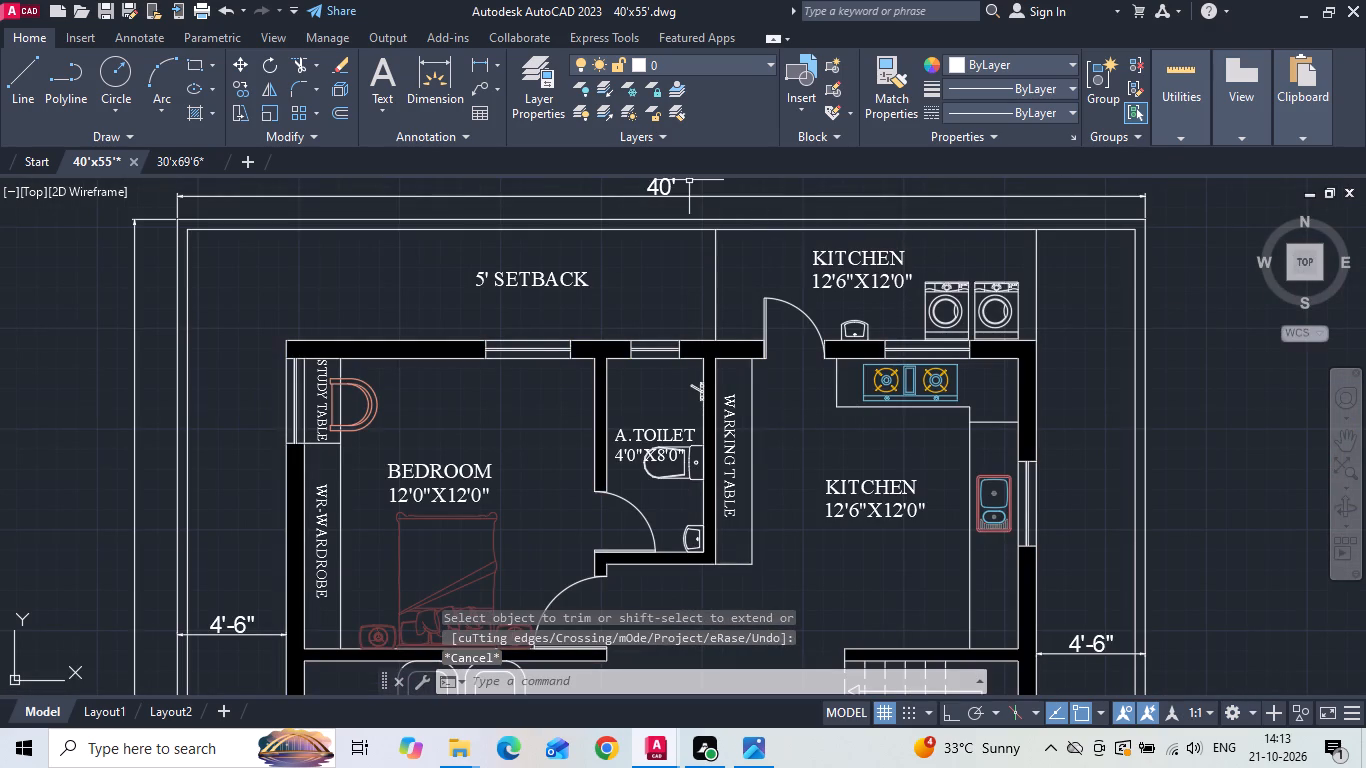
Measure the utility area's width between its west and east boundary lines with a temporary linear dimension.
click(481, 57)
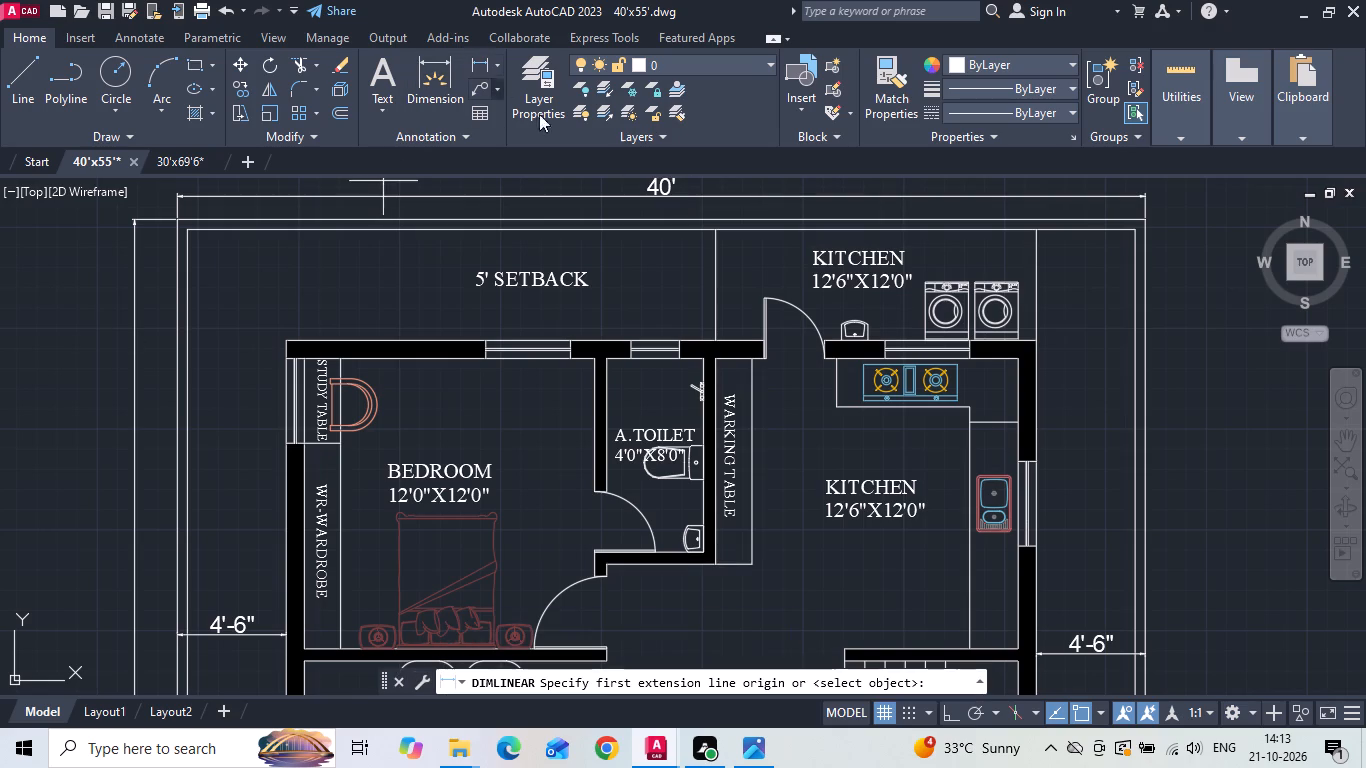
click(709, 245)
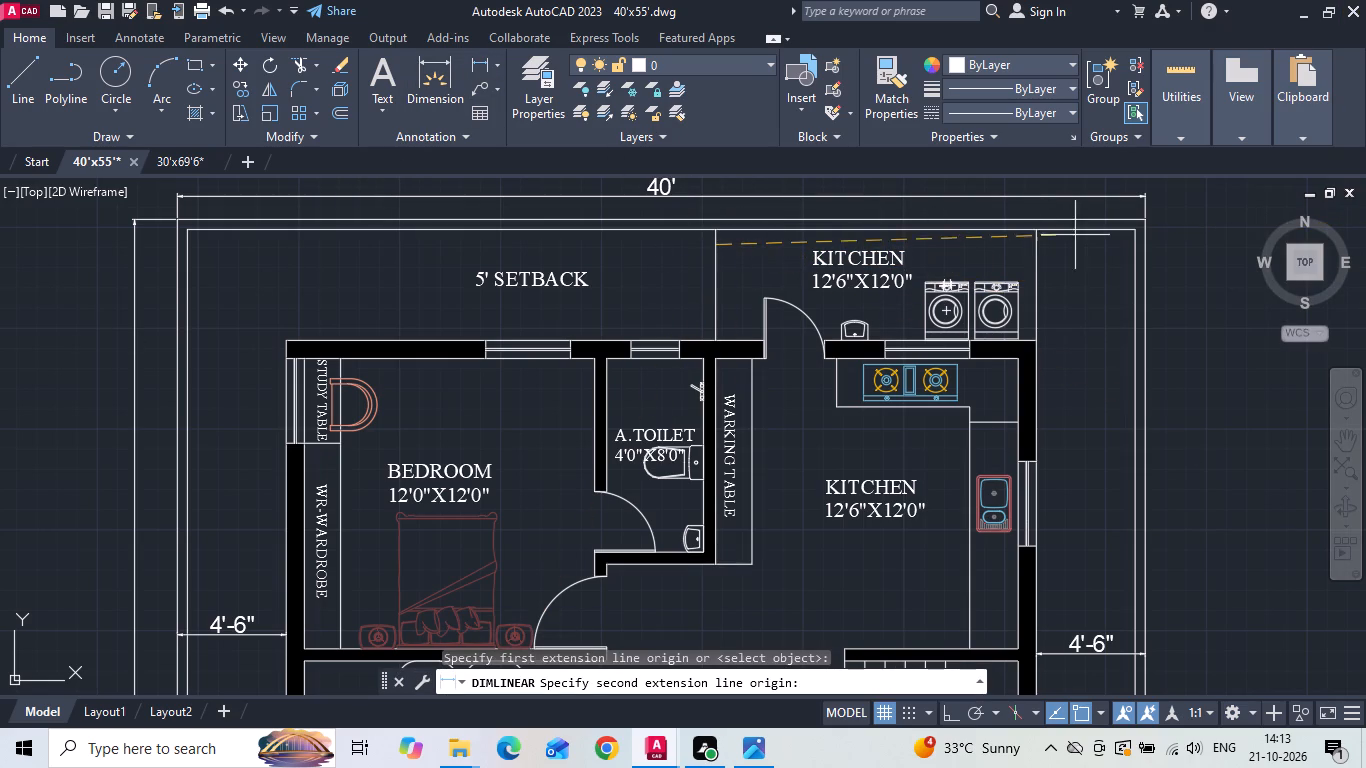
click(1034, 250)
key(Escape)
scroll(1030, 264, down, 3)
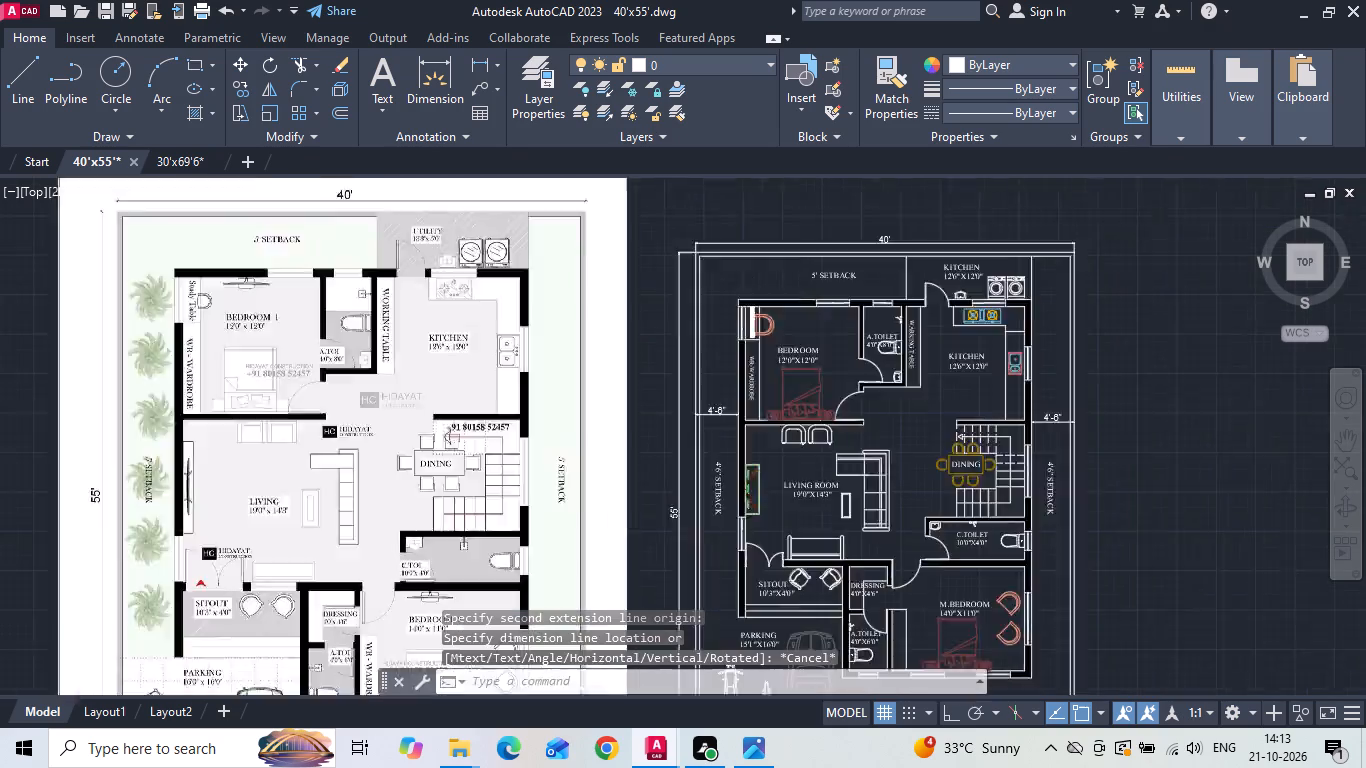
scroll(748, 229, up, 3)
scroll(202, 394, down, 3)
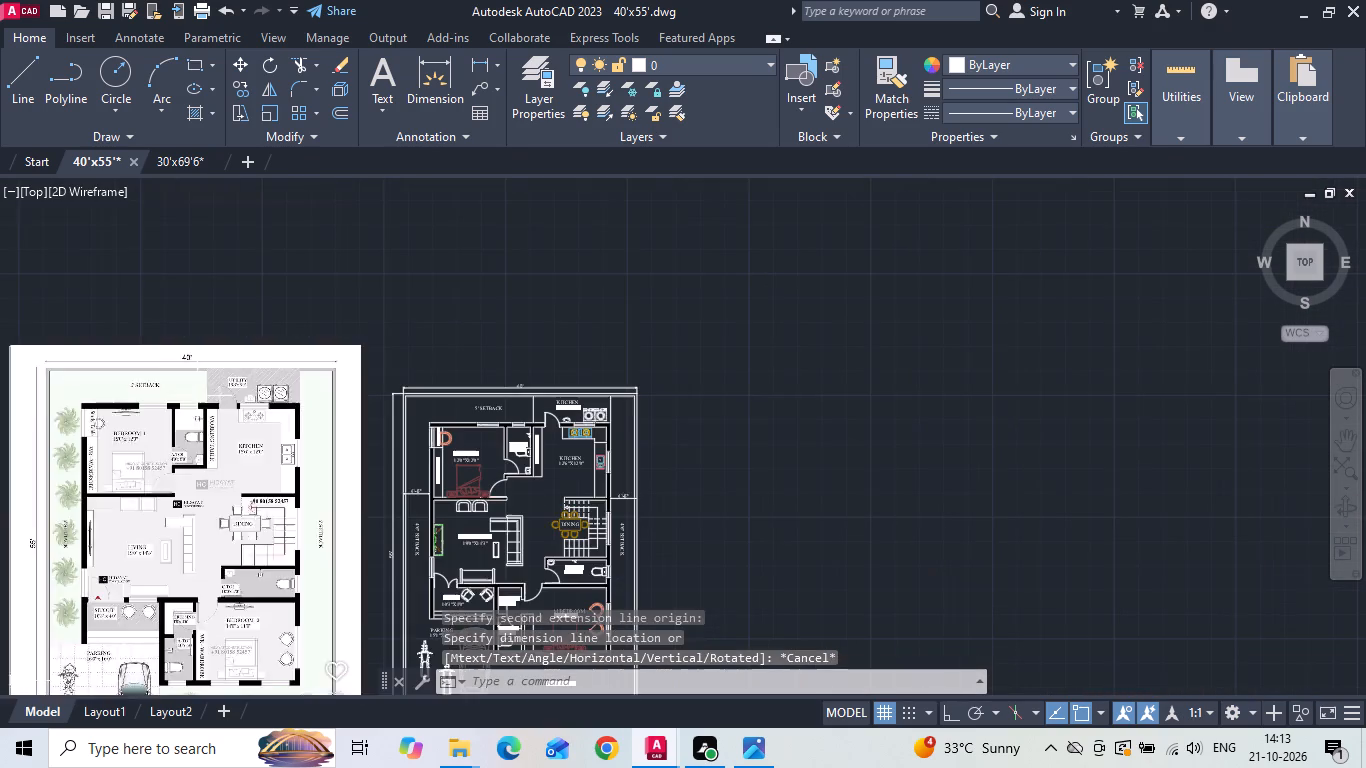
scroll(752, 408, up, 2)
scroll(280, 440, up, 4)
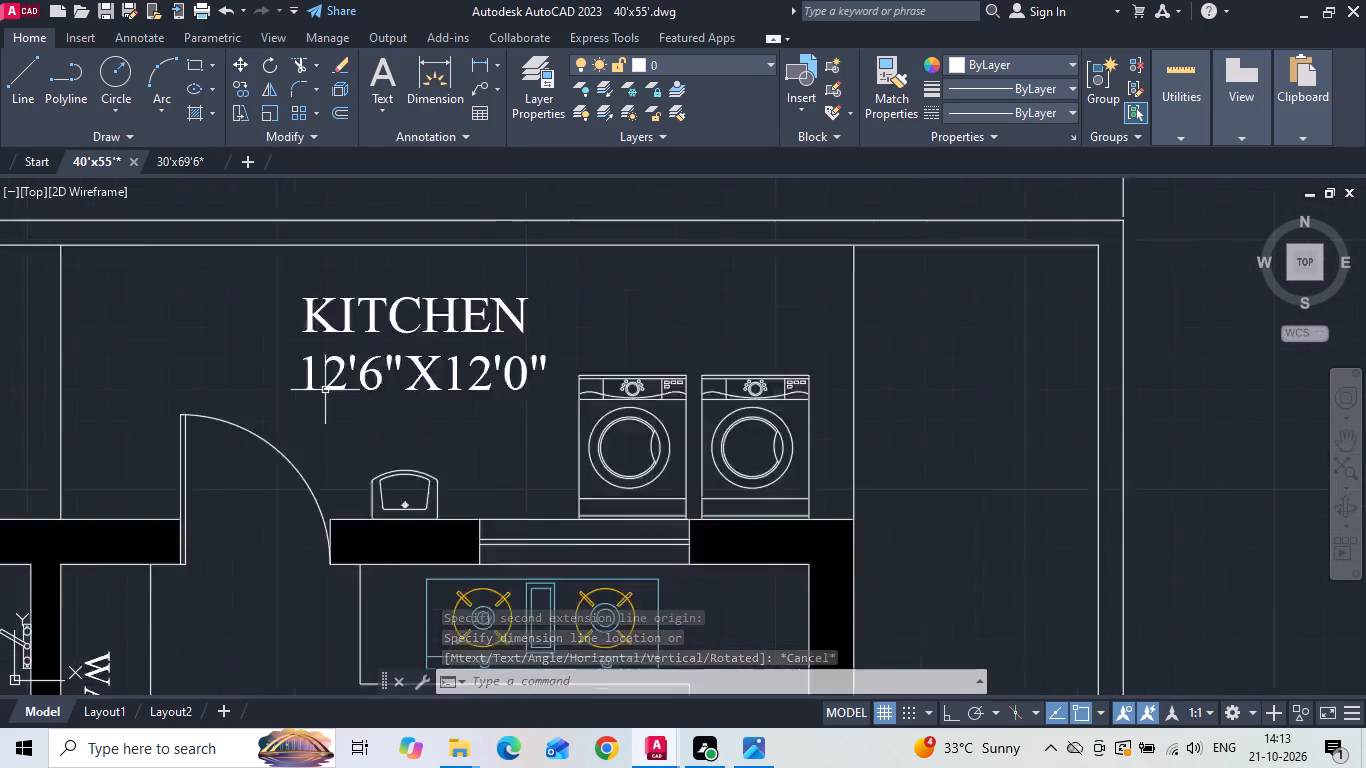
Change the size line of the copied KITCHEN label above the wash basin to 13'3"X5'0".
double_click(345, 350)
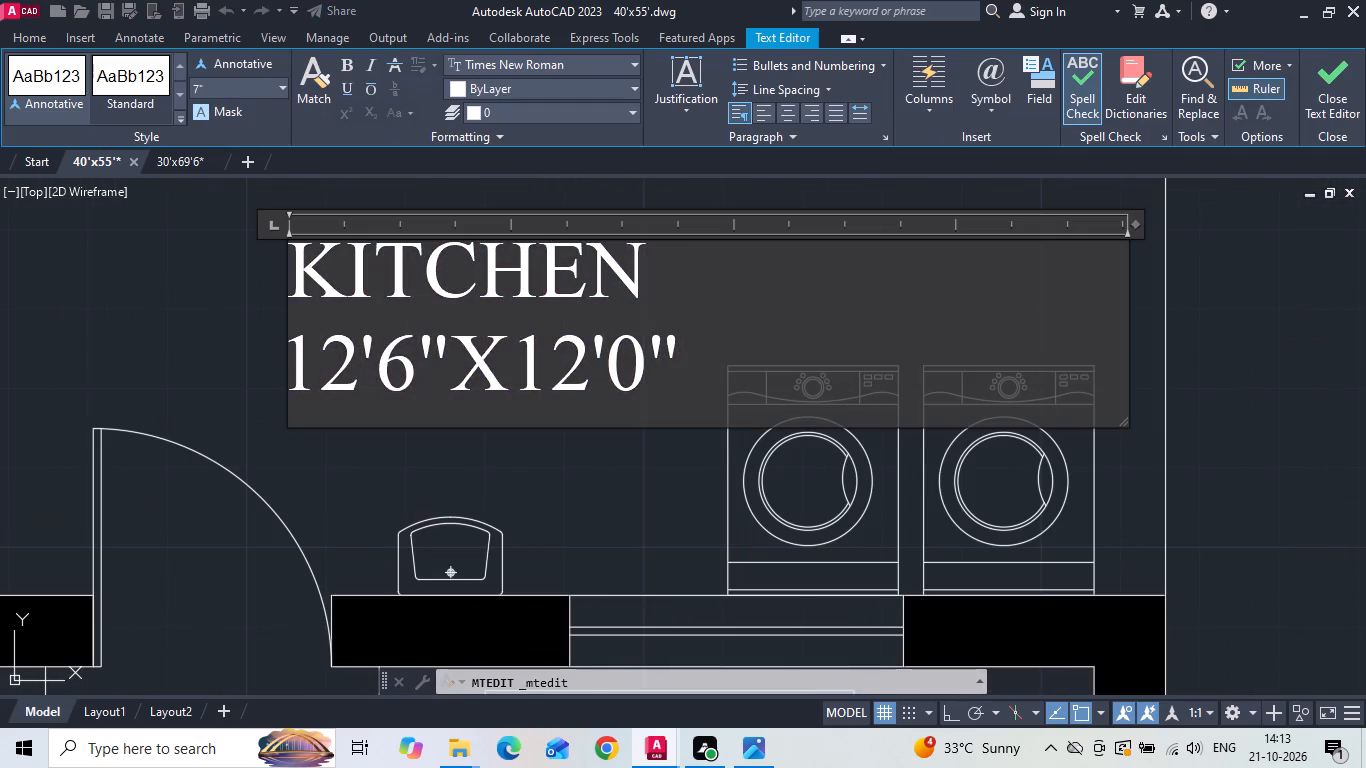
key(BackSpace)
key(3)
click(420, 373)
key(backslash)
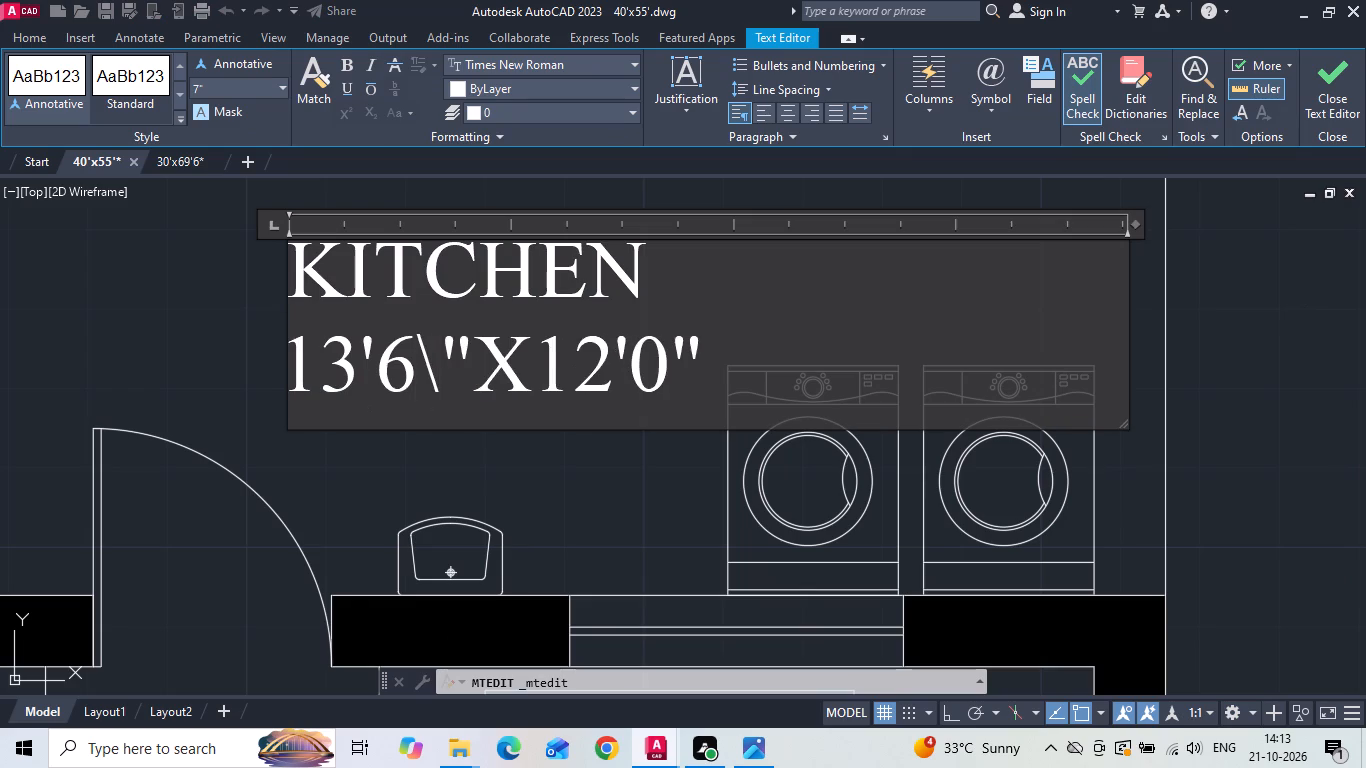
key(BackSpace)
key(BackSpace)
key(3)
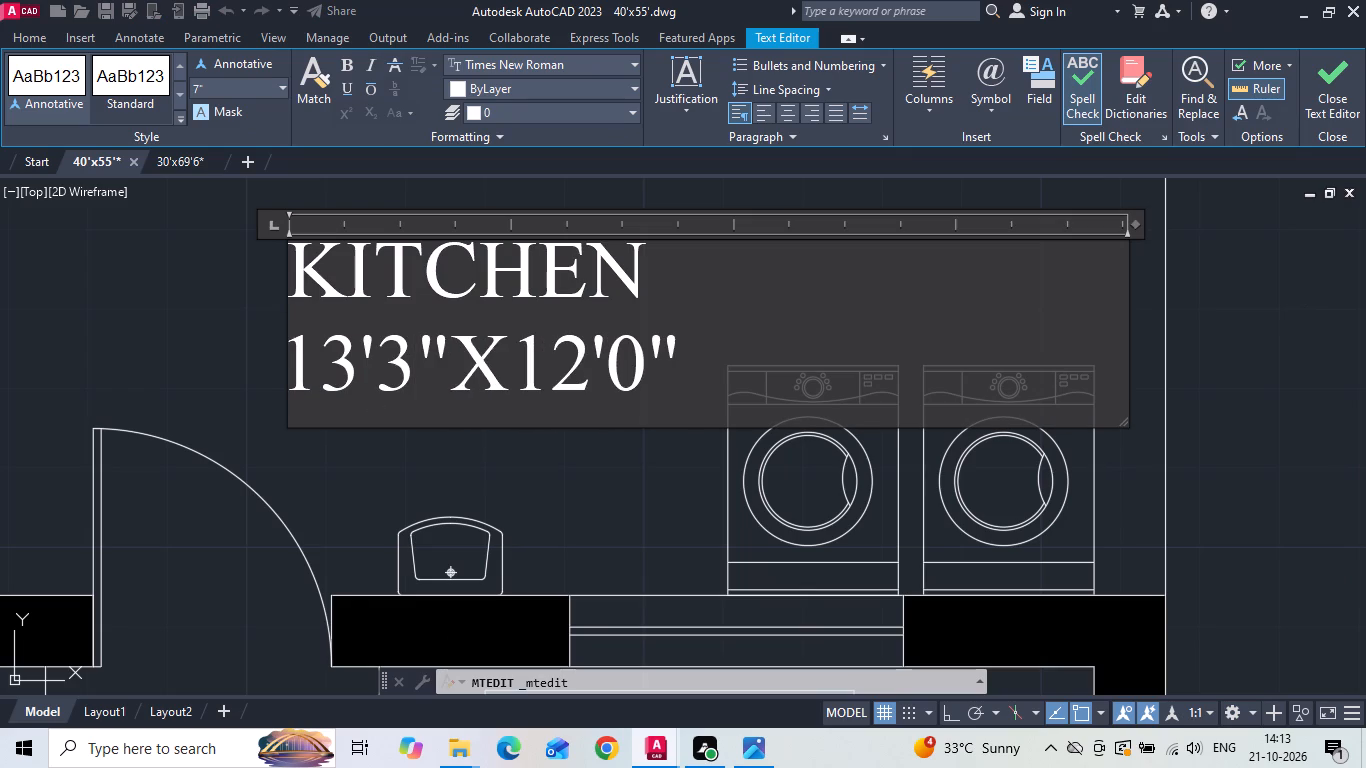
click(575, 384)
key(BackSpace)
key(BackSpace)
key(5)
Replace the room name in the copied label with UTILITY on its own line above the size.
drag(691, 279, 20, 331)
key(BackSpace)
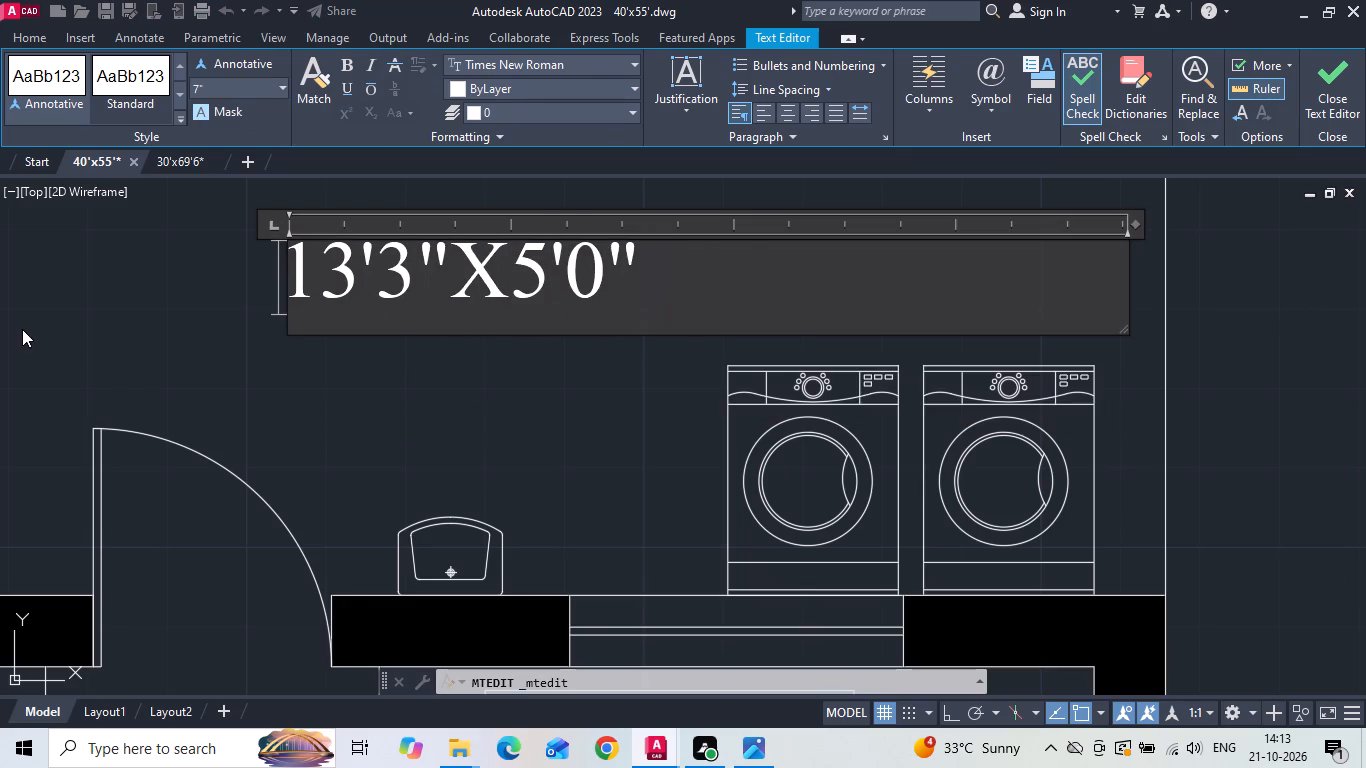
text(UTILITY)
key(Return)
scroll(241, 416, down, 2)
click(811, 388)
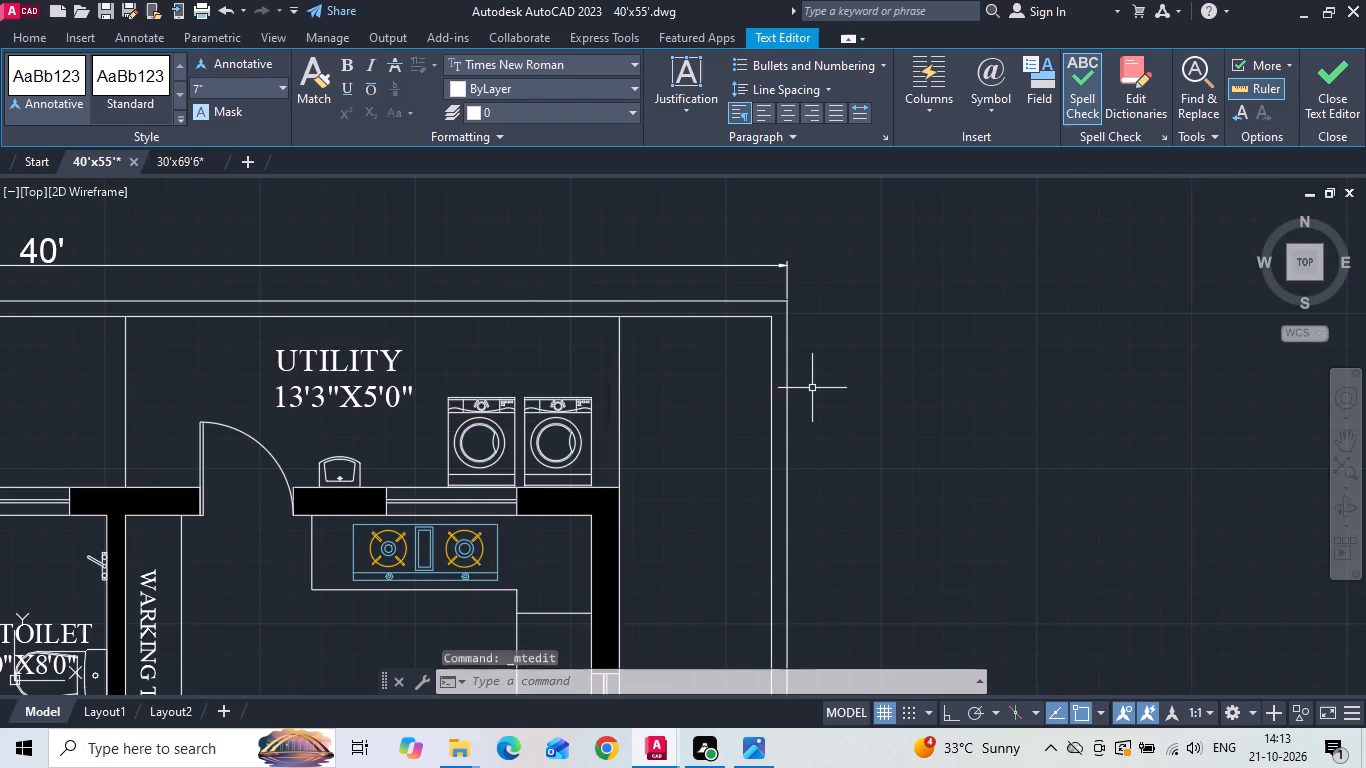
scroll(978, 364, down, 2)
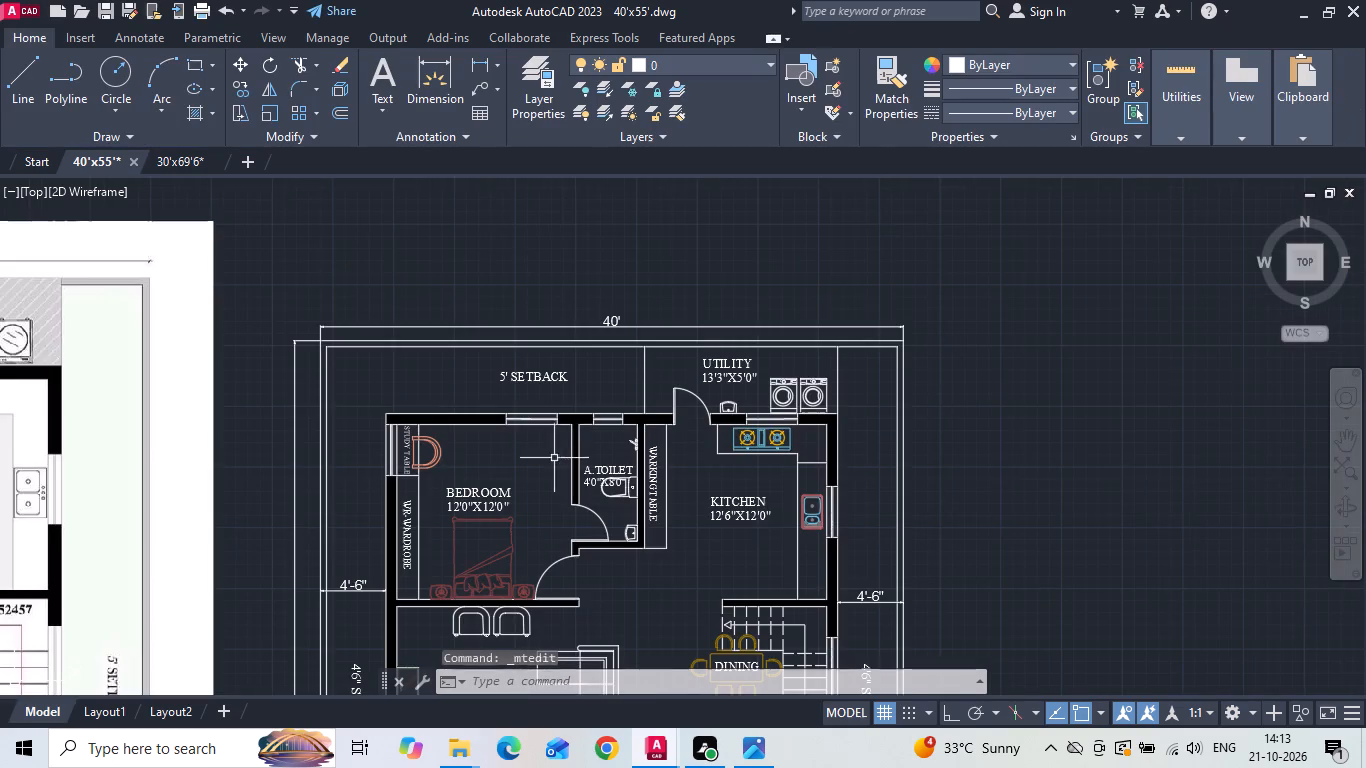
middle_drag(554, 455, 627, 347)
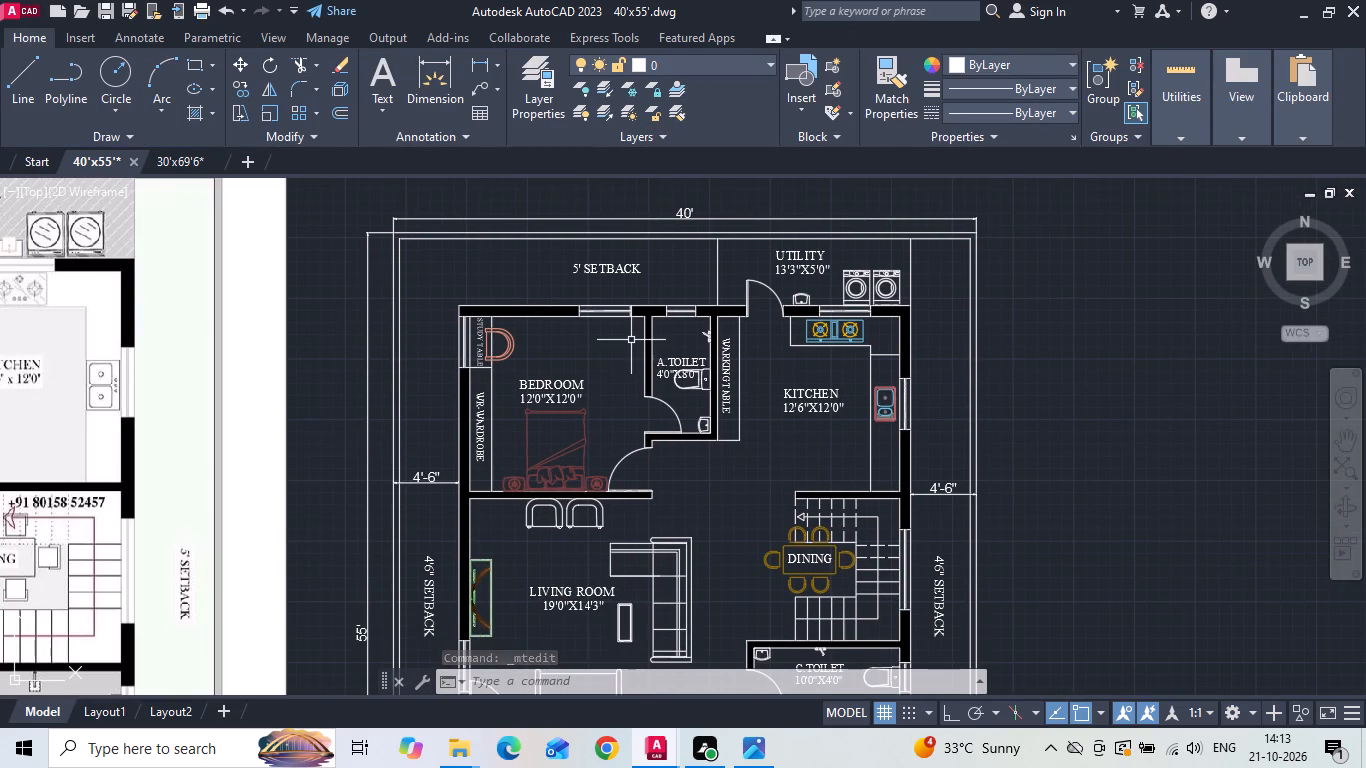
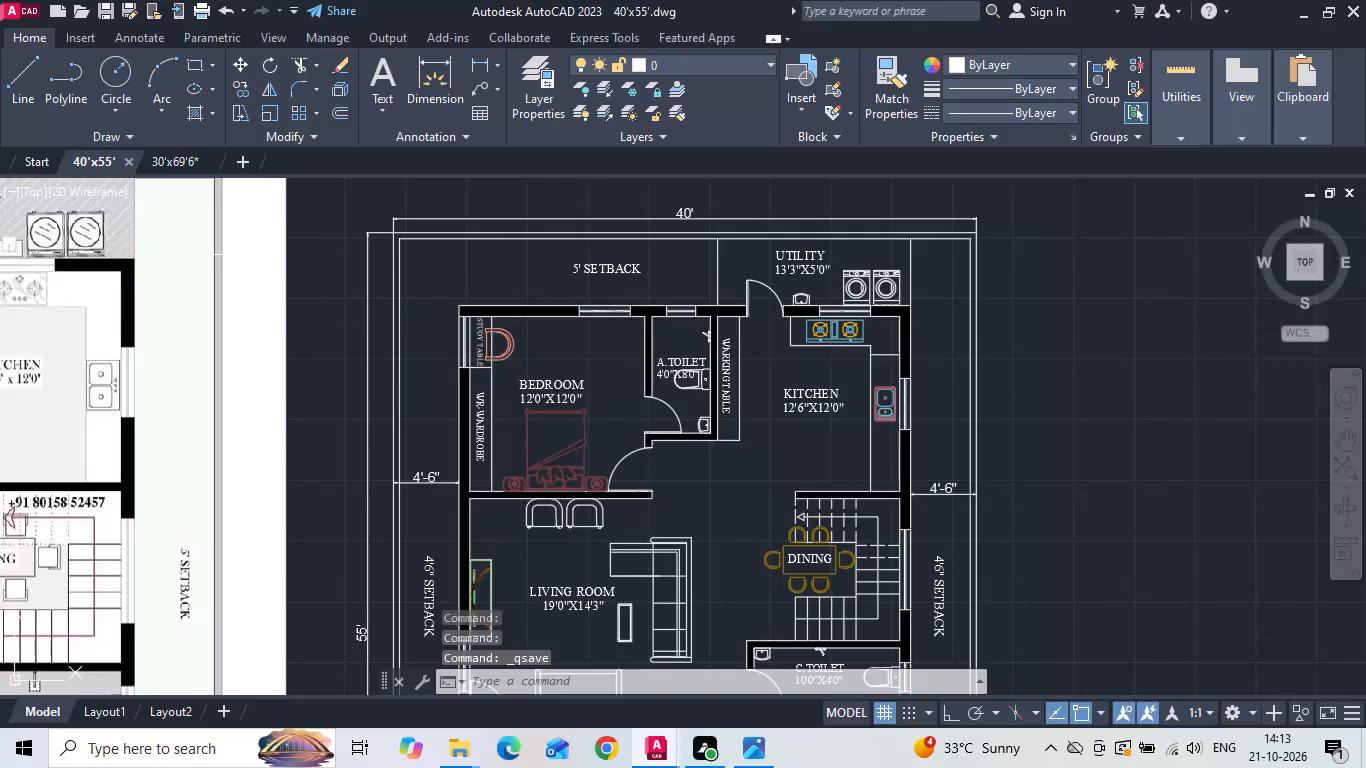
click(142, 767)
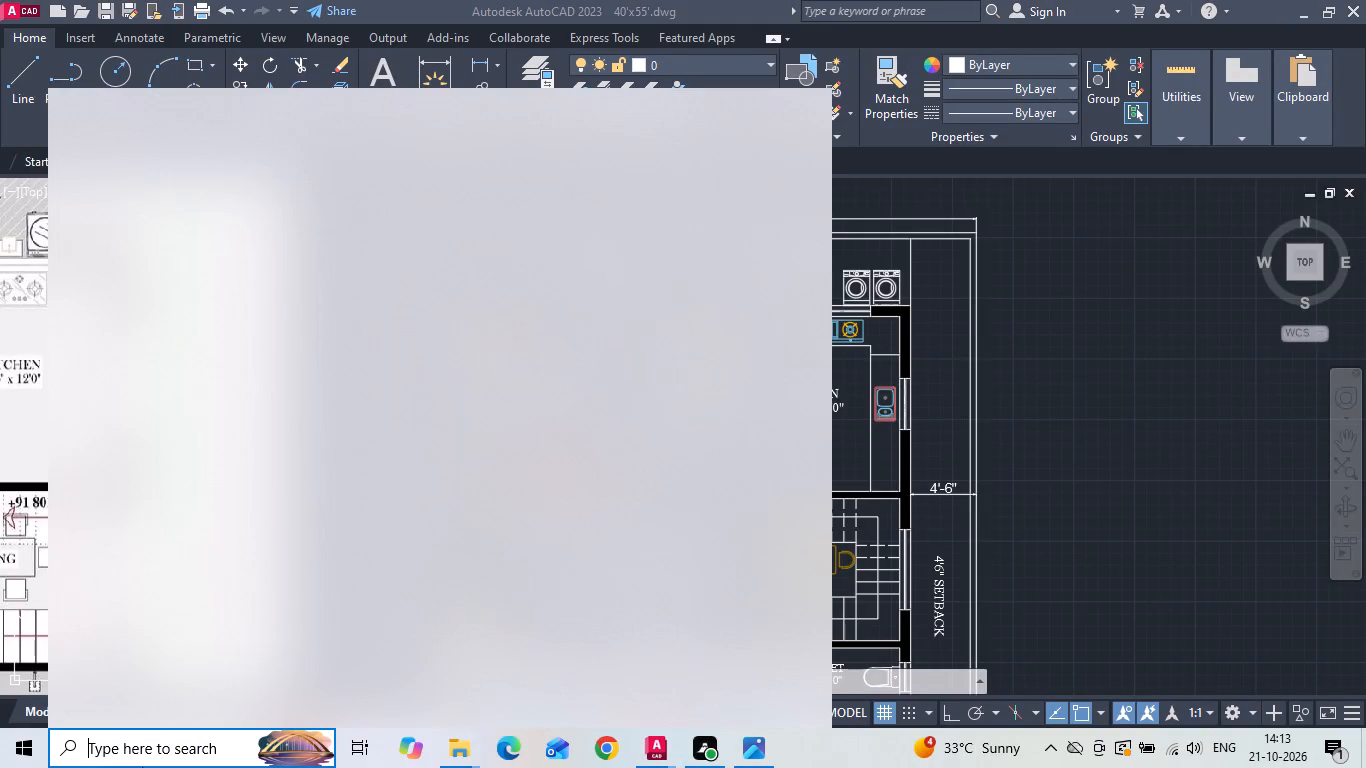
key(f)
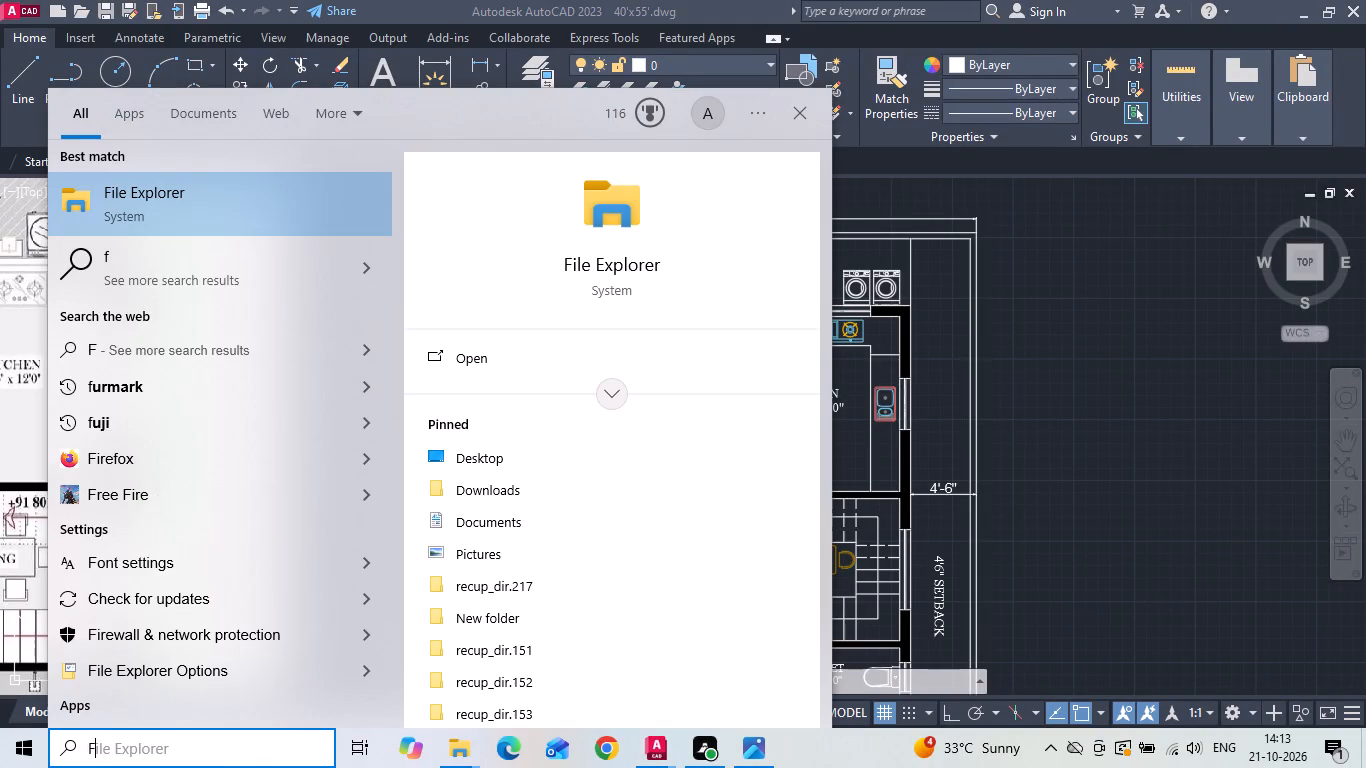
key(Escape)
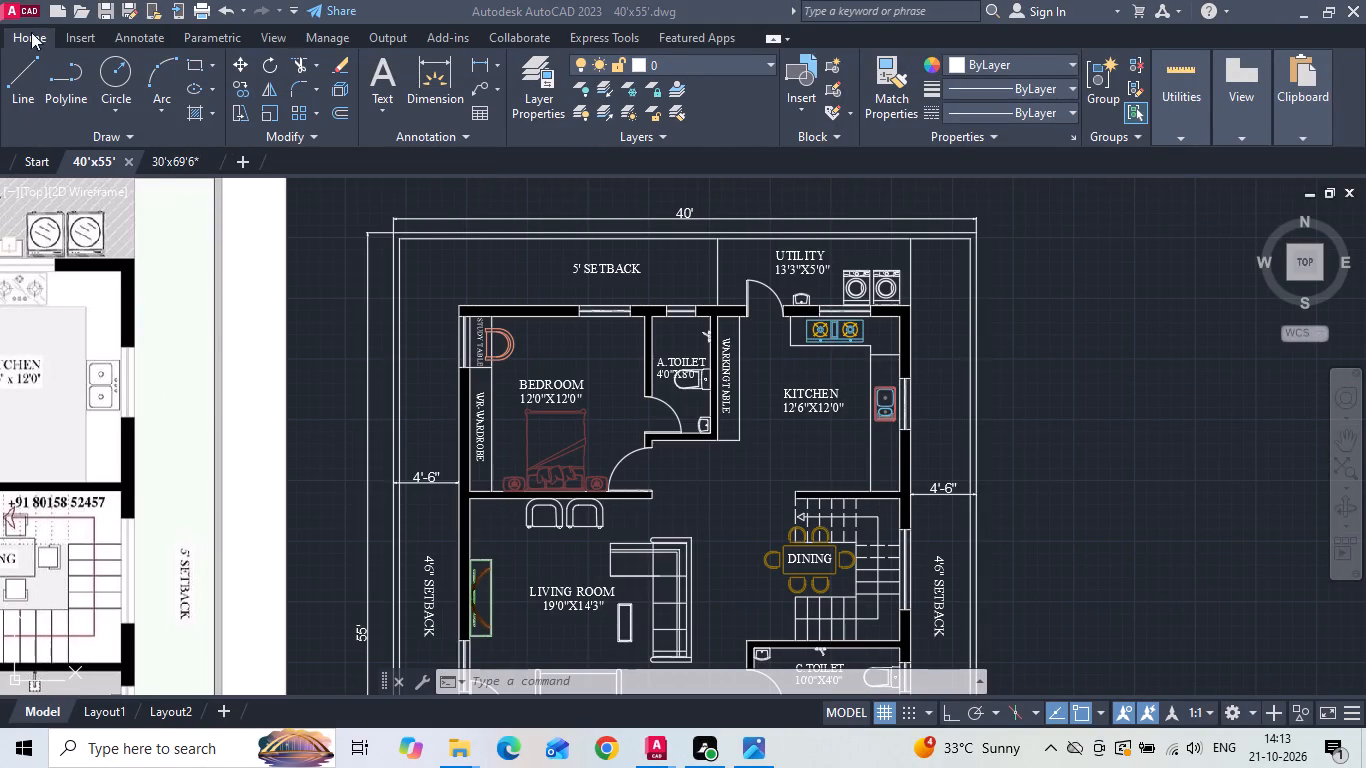
Open the furniture blocks Unlimited (1) drawing from the Downloads folder.
click(4, 13)
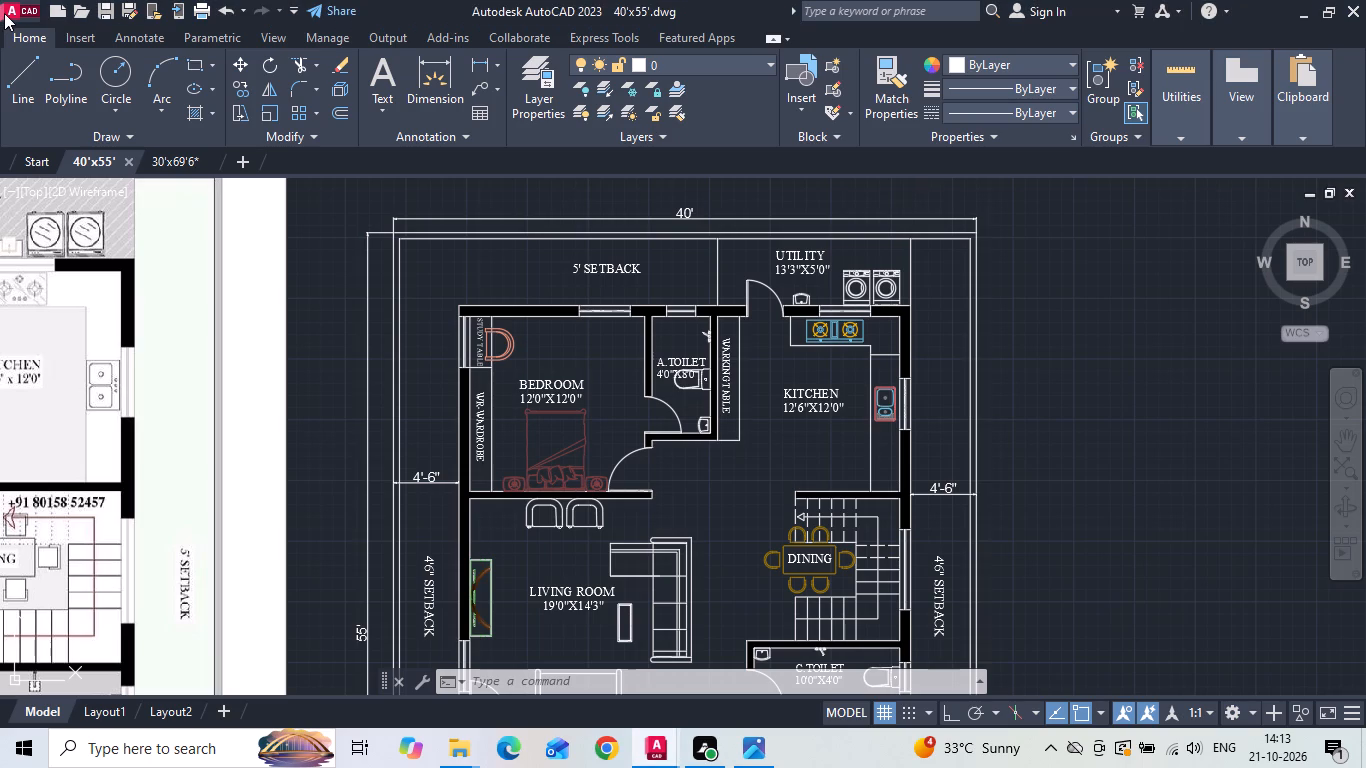
click(22, 9)
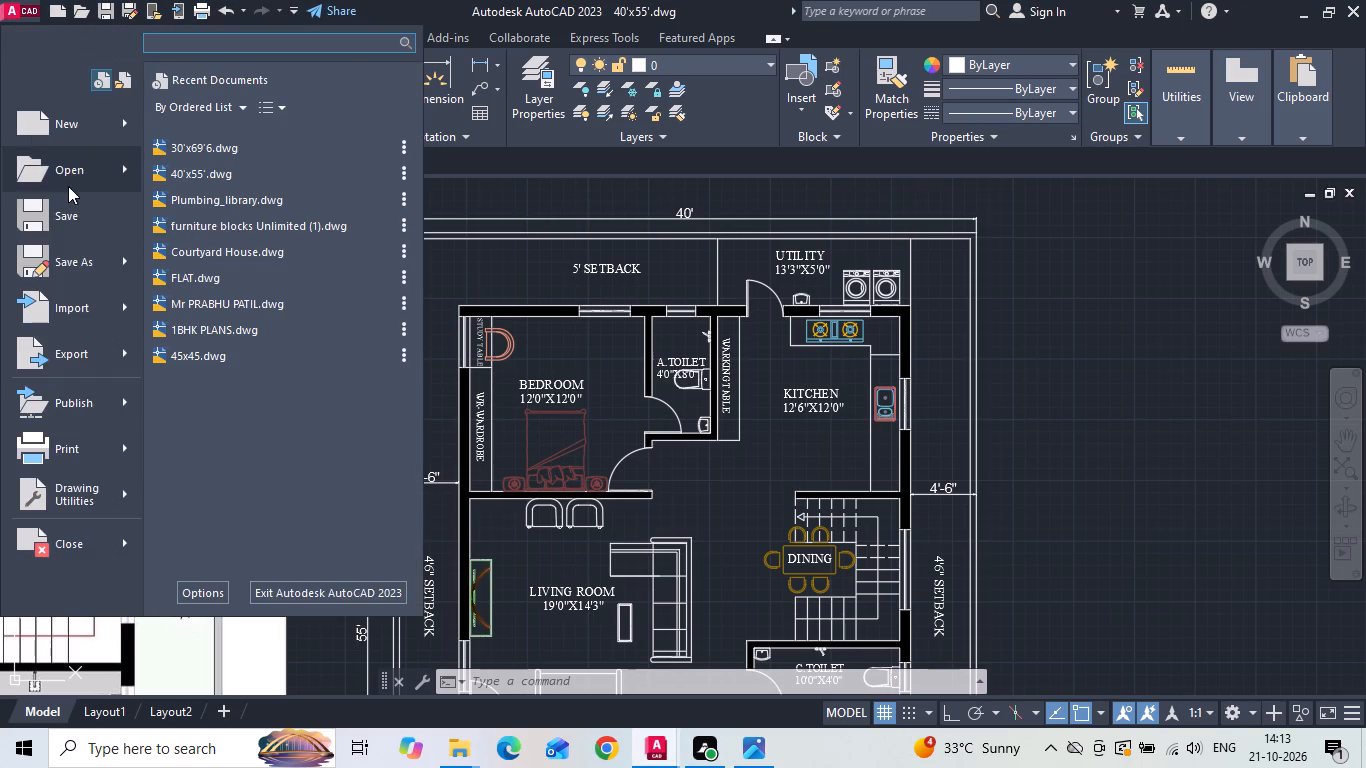
click(69, 187)
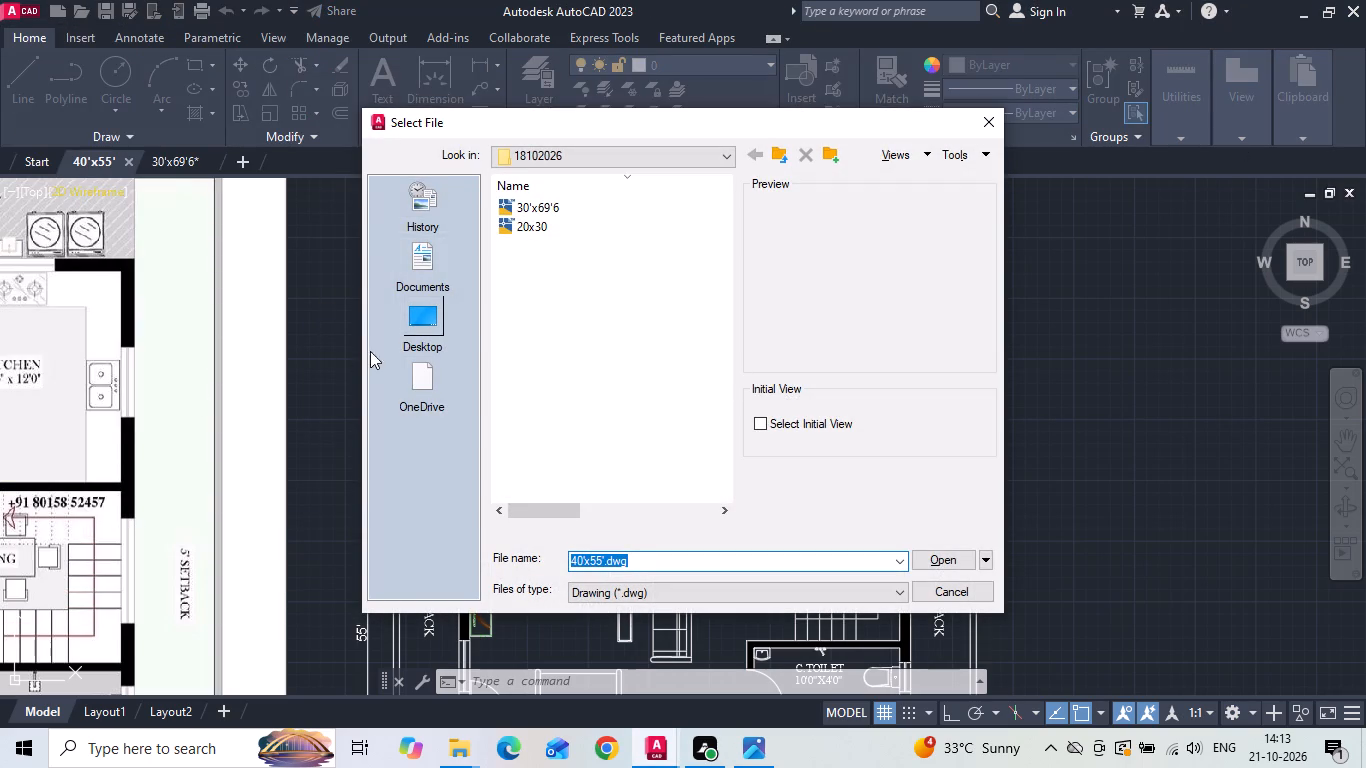
double_click(426, 322)
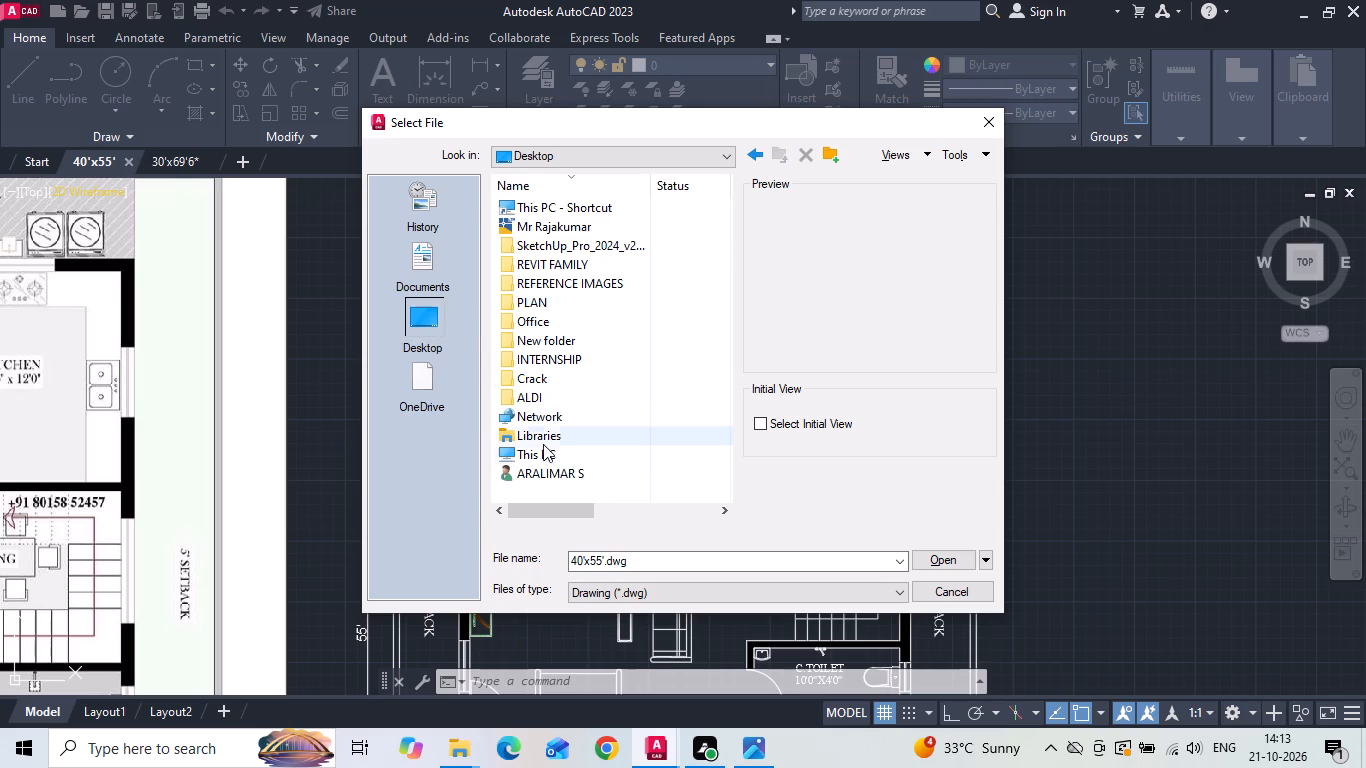
double_click(542, 453)
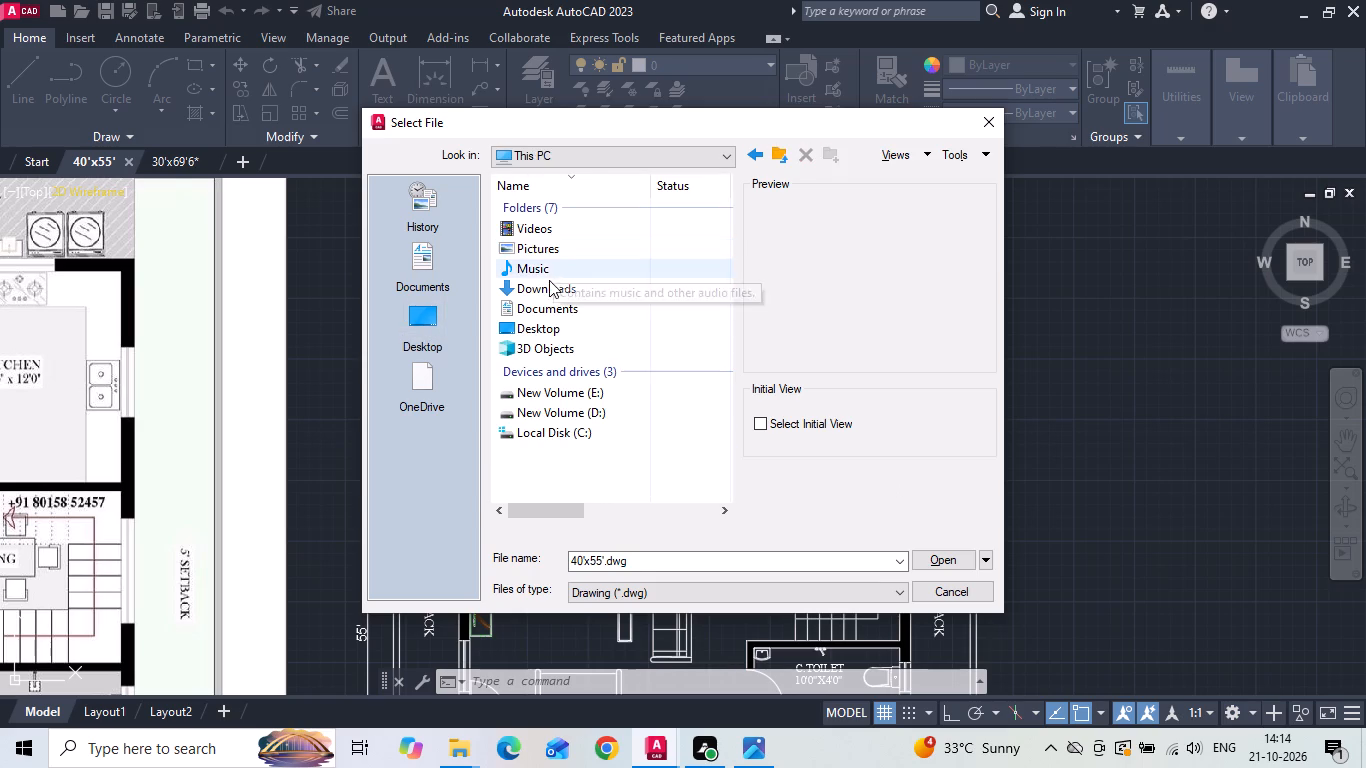
double_click(545, 293)
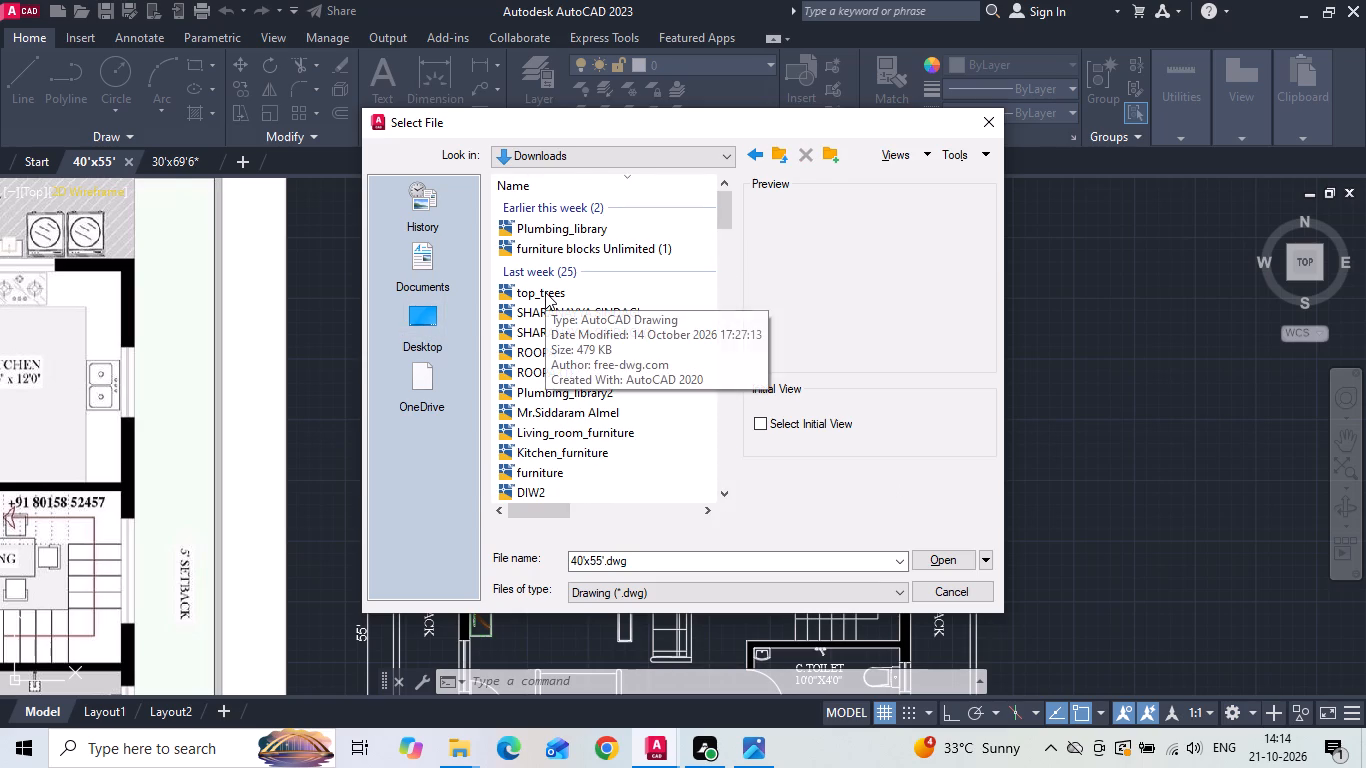
click(552, 239)
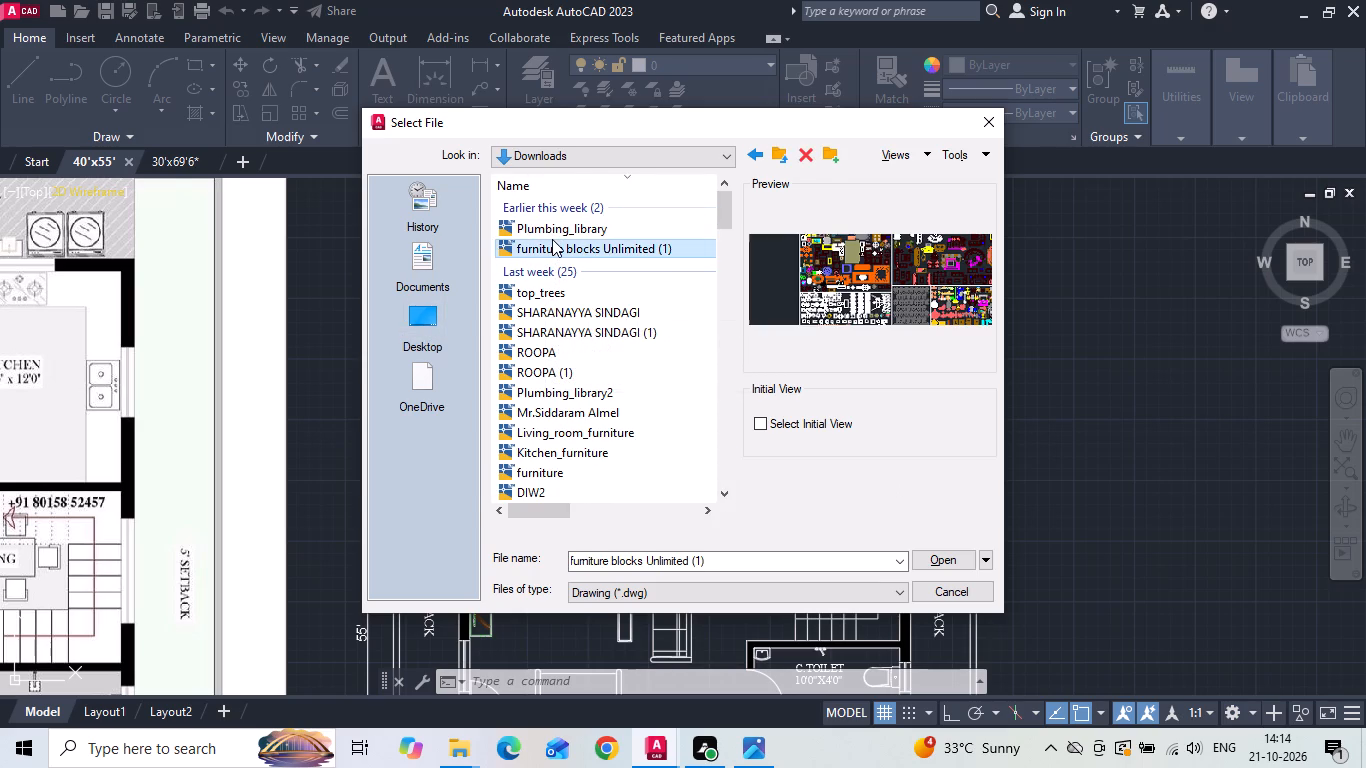
click(926, 559)
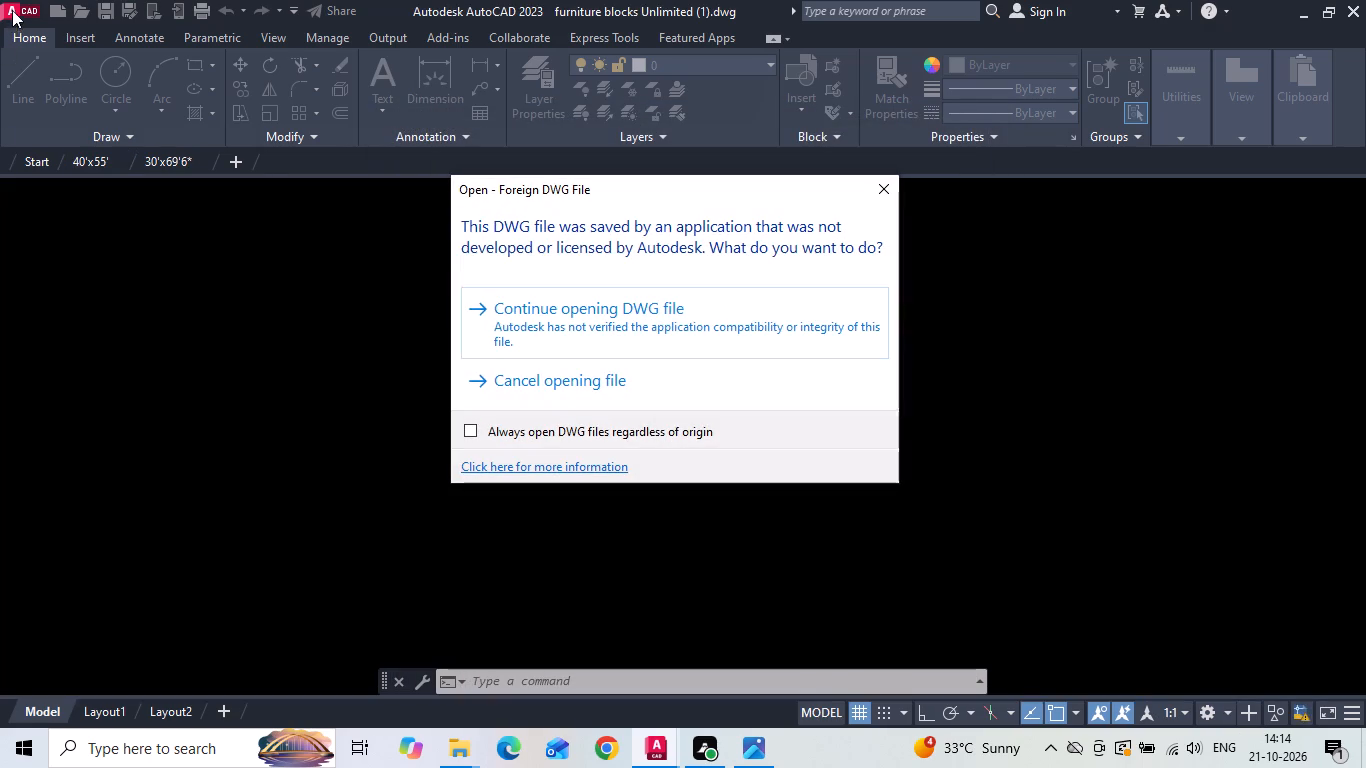
Continue opening the foreign DWG file and accept the suggested replacement fonts for the missing SHX files.
click(589, 321)
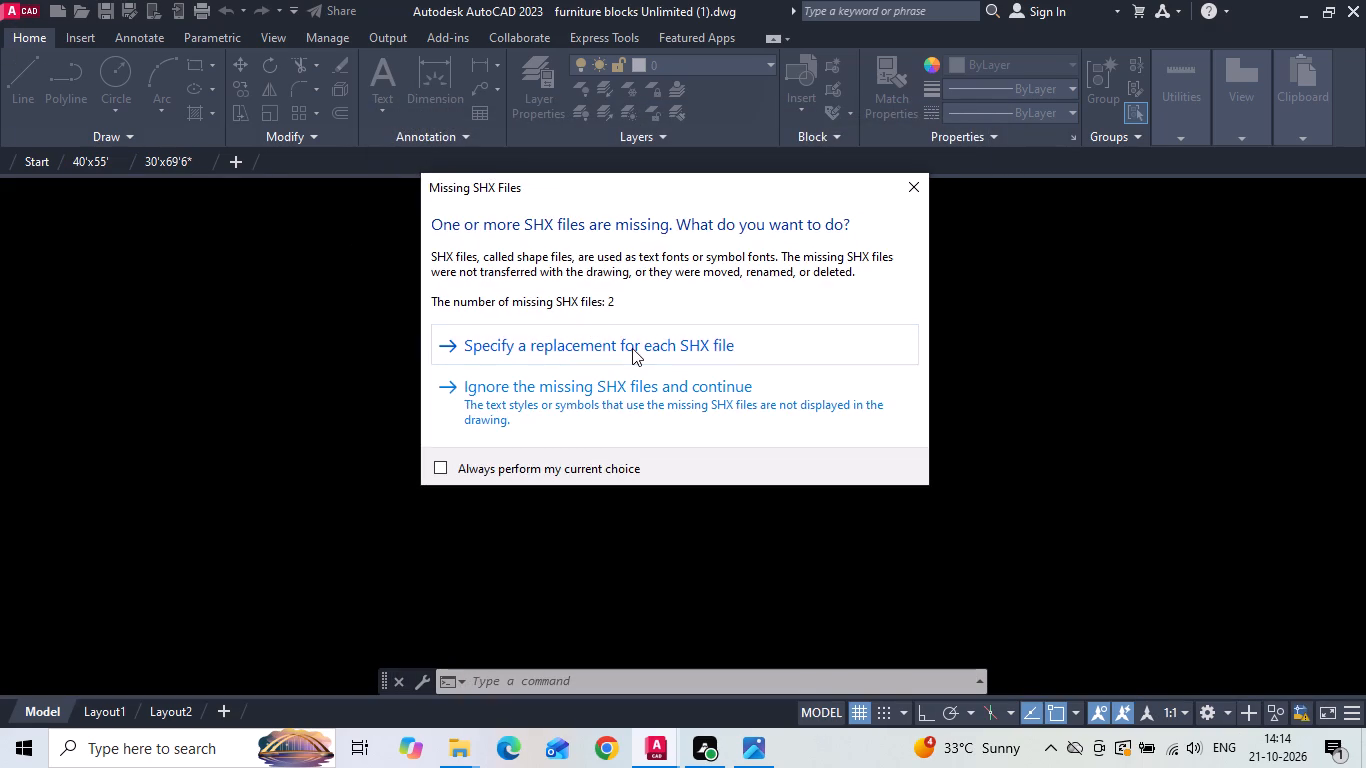
click(632, 348)
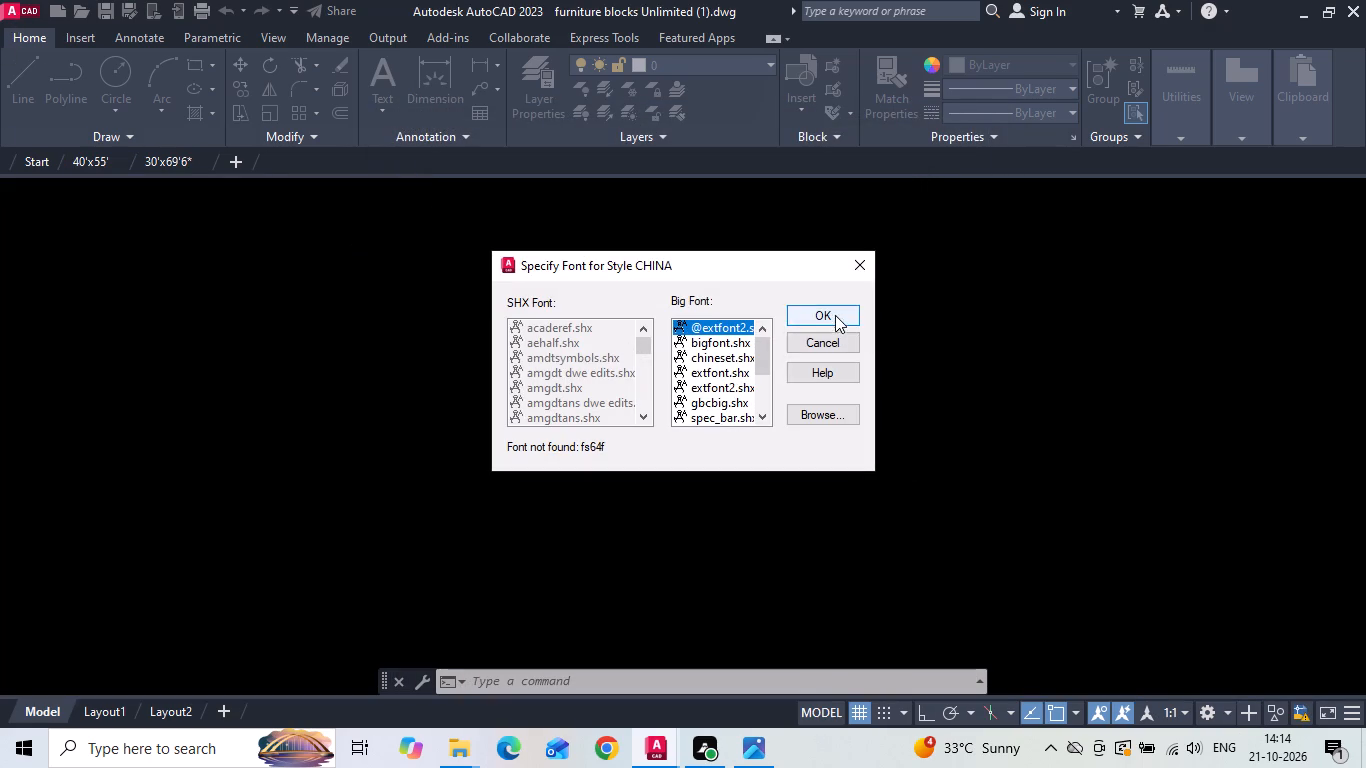
click(835, 315)
click(809, 307)
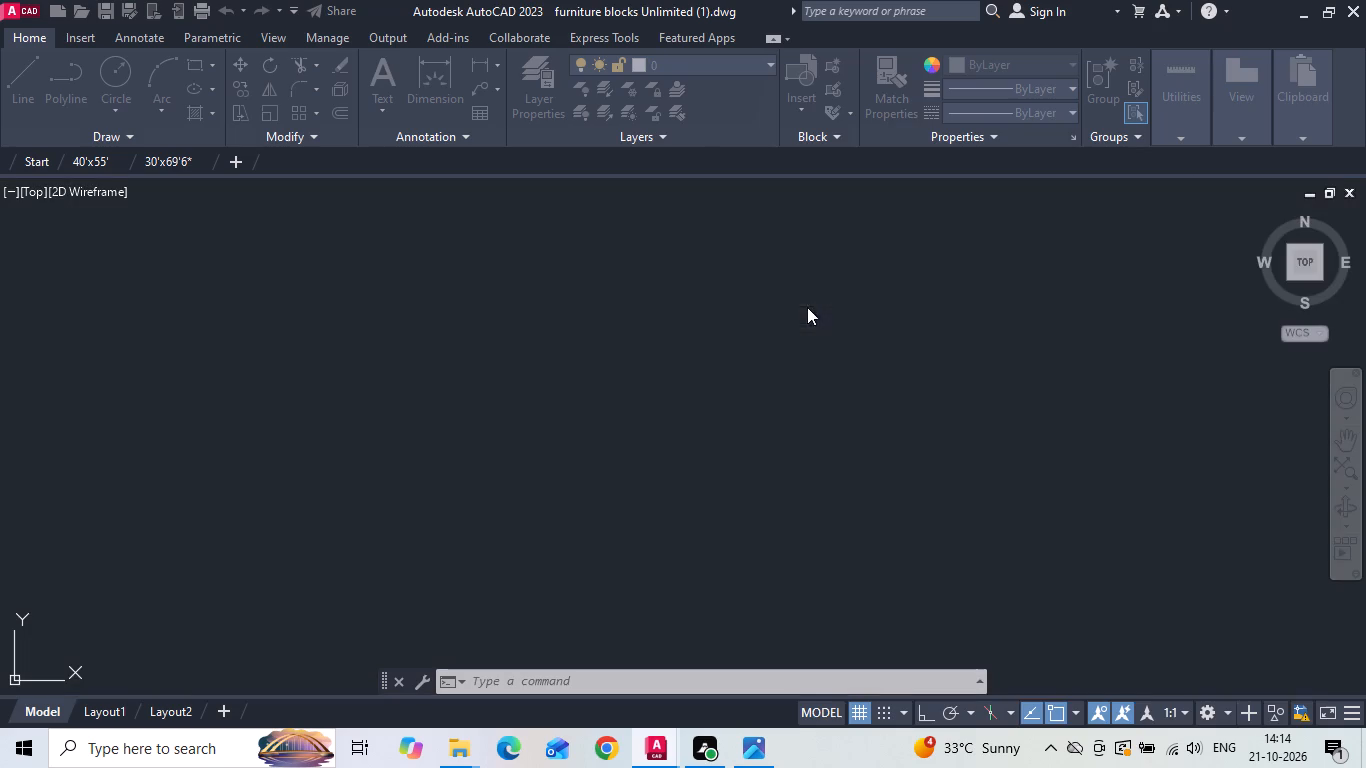
click(12, 9)
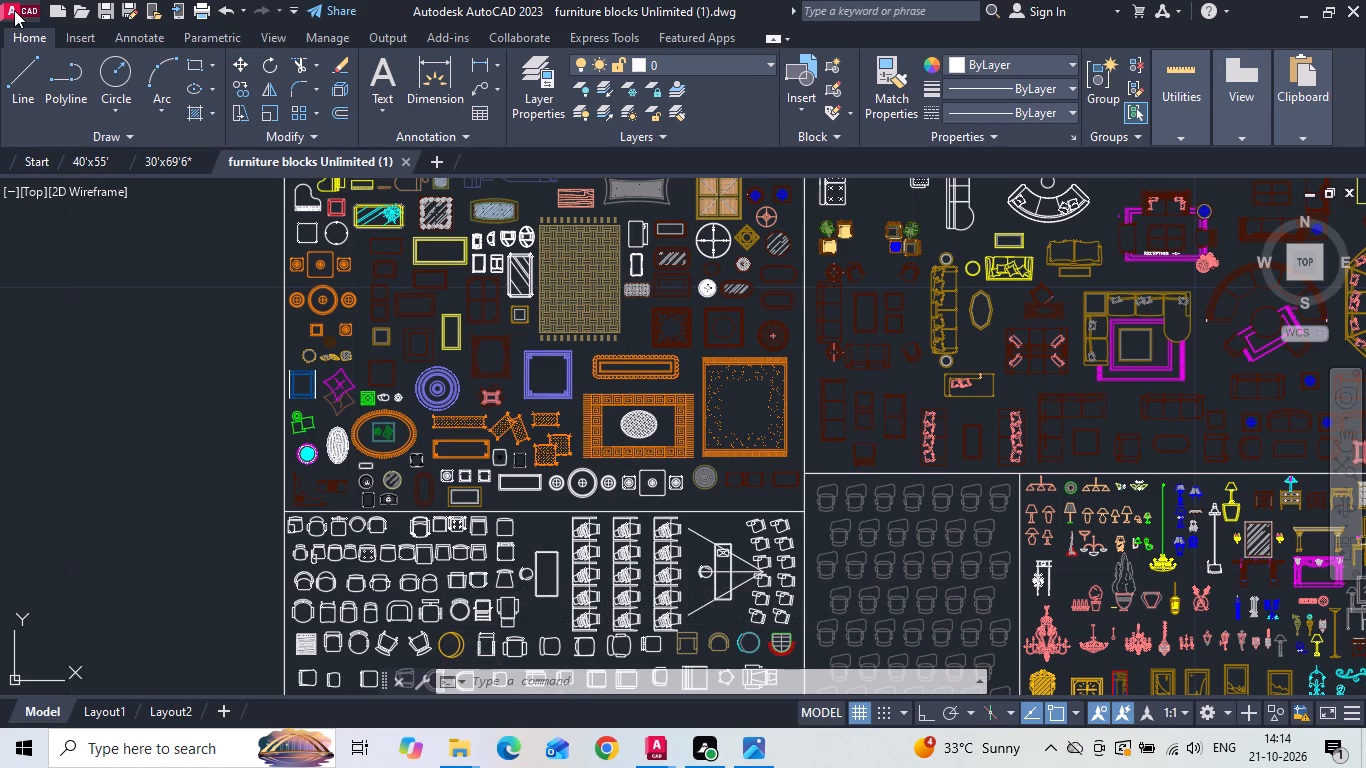
Browse the sections of the furniture block library for suitable blocks, examining the potted plants and the top-view plants closely.
scroll(4, 192, down, 1)
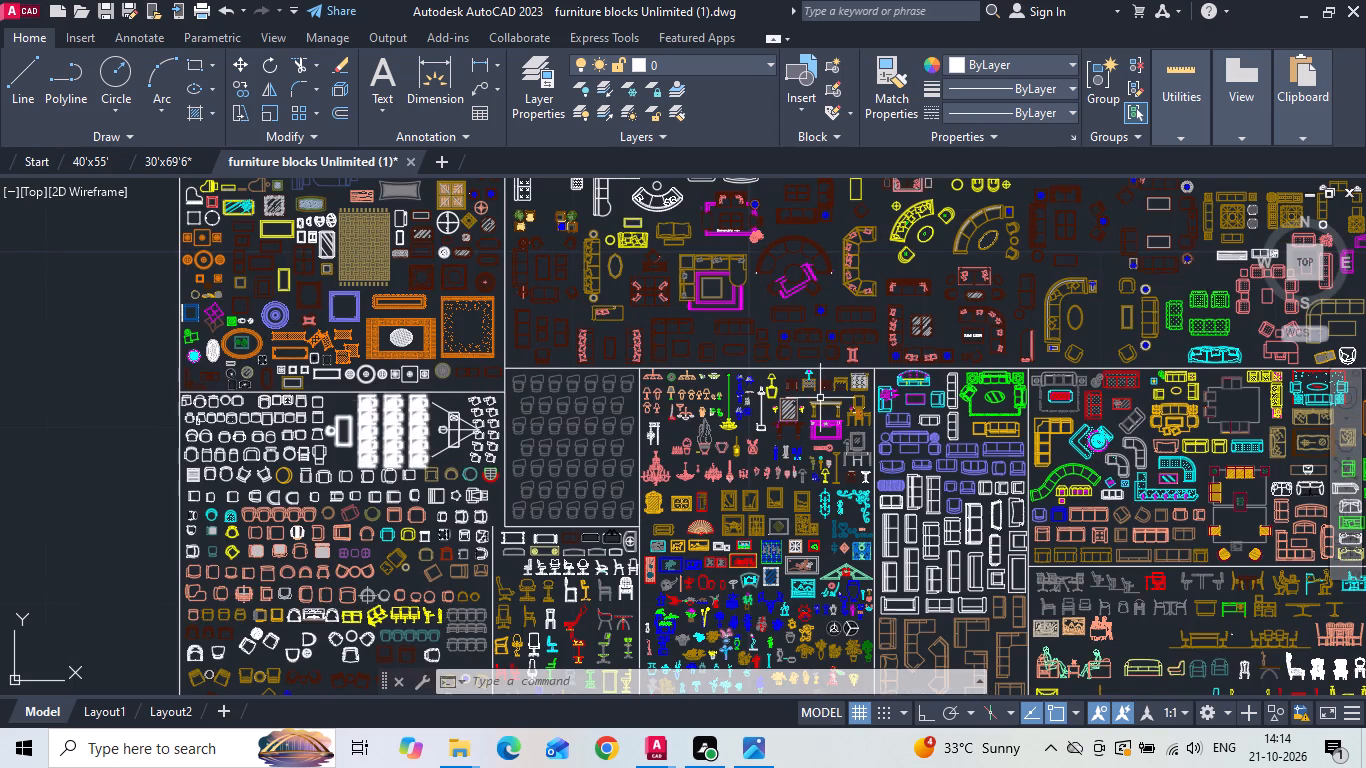
middle_drag(627, 401, 606, 398)
scroll(583, 386, down, 2)
scroll(736, 571, up, 1)
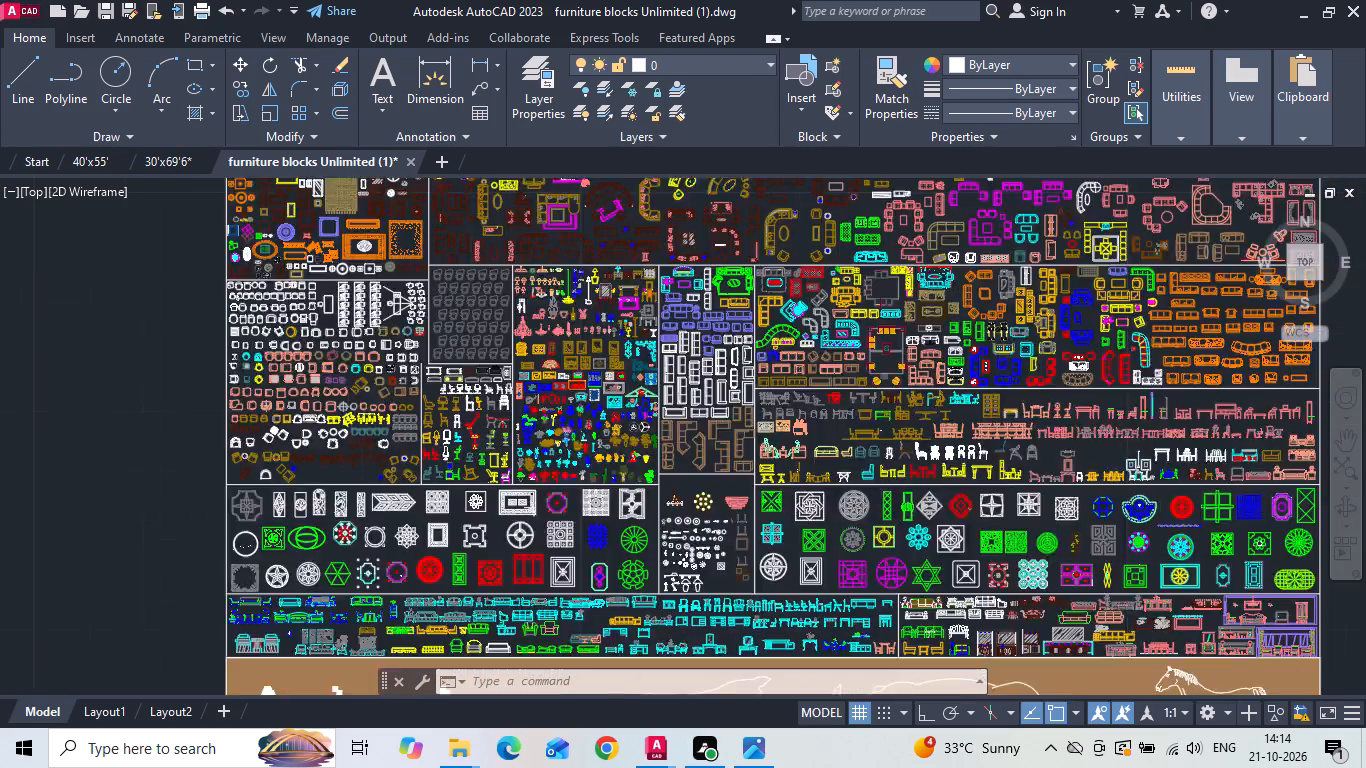
scroll(724, 572, up, 1)
scroll(618, 566, down, 2)
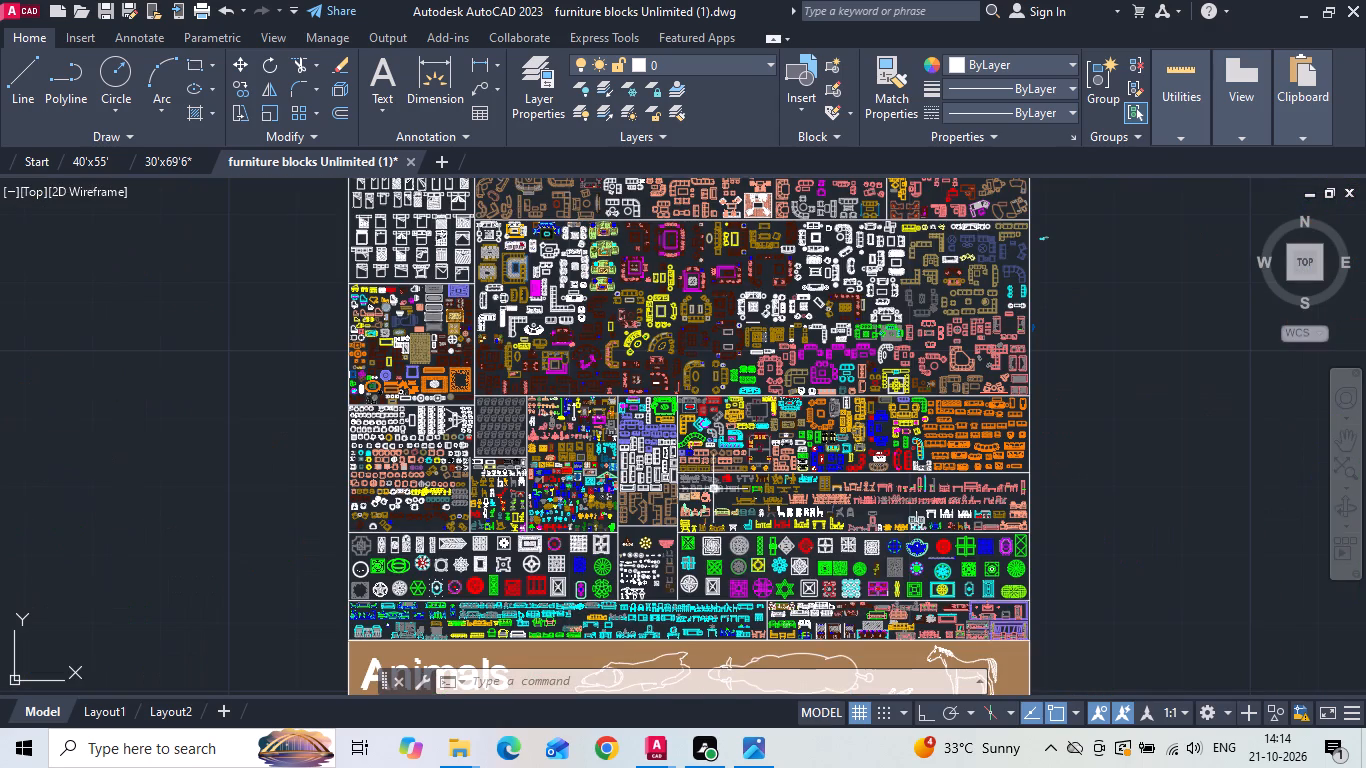
scroll(684, 442, down, 1)
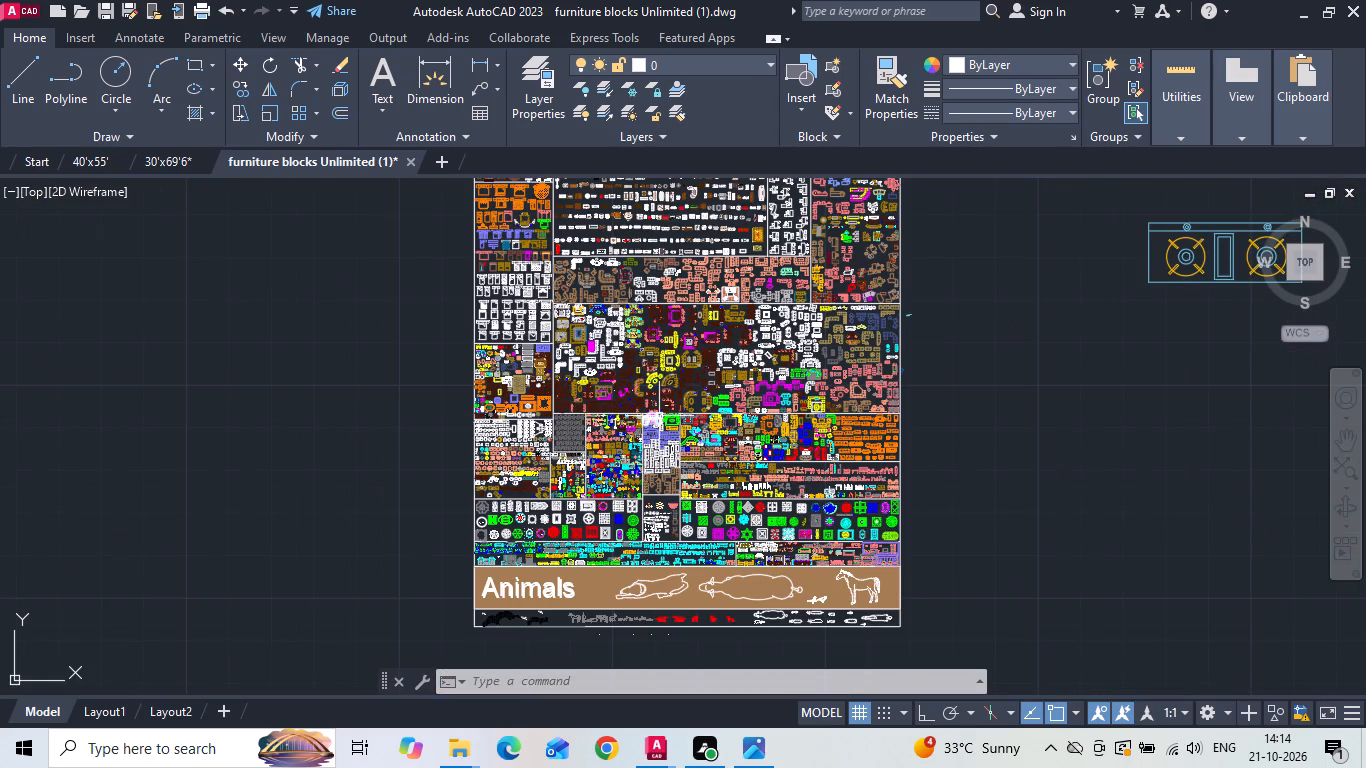
scroll(702, 200, up, 3)
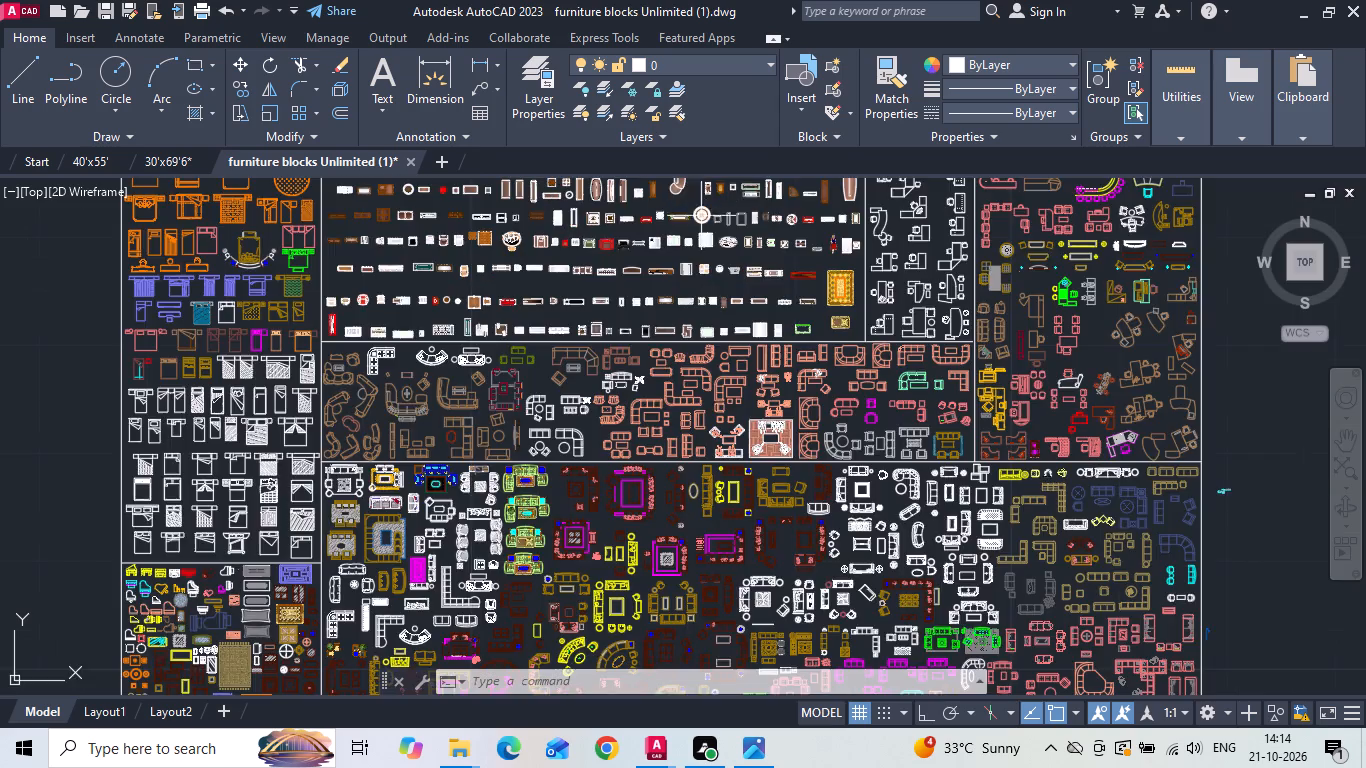
scroll(701, 276, up, 2)
scroll(652, 400, down, 2)
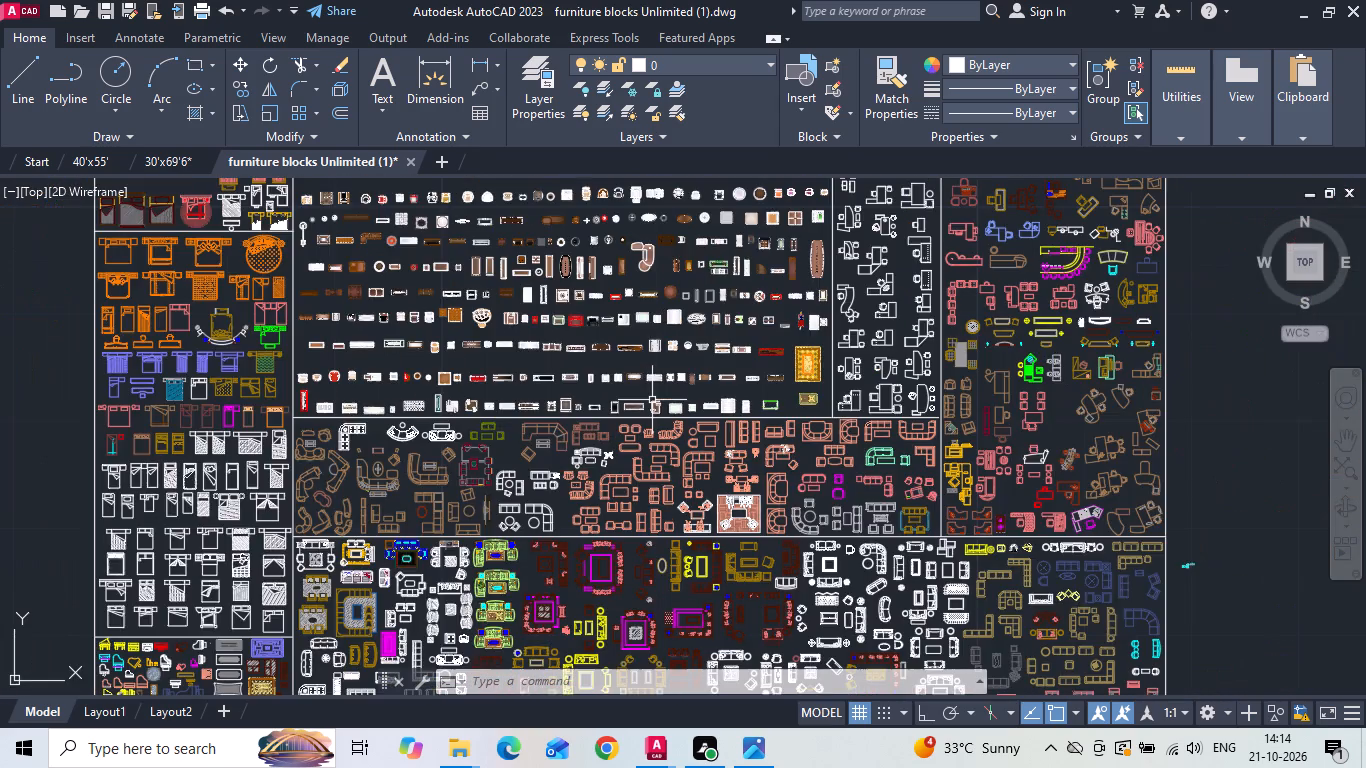
scroll(652, 399, up, 2)
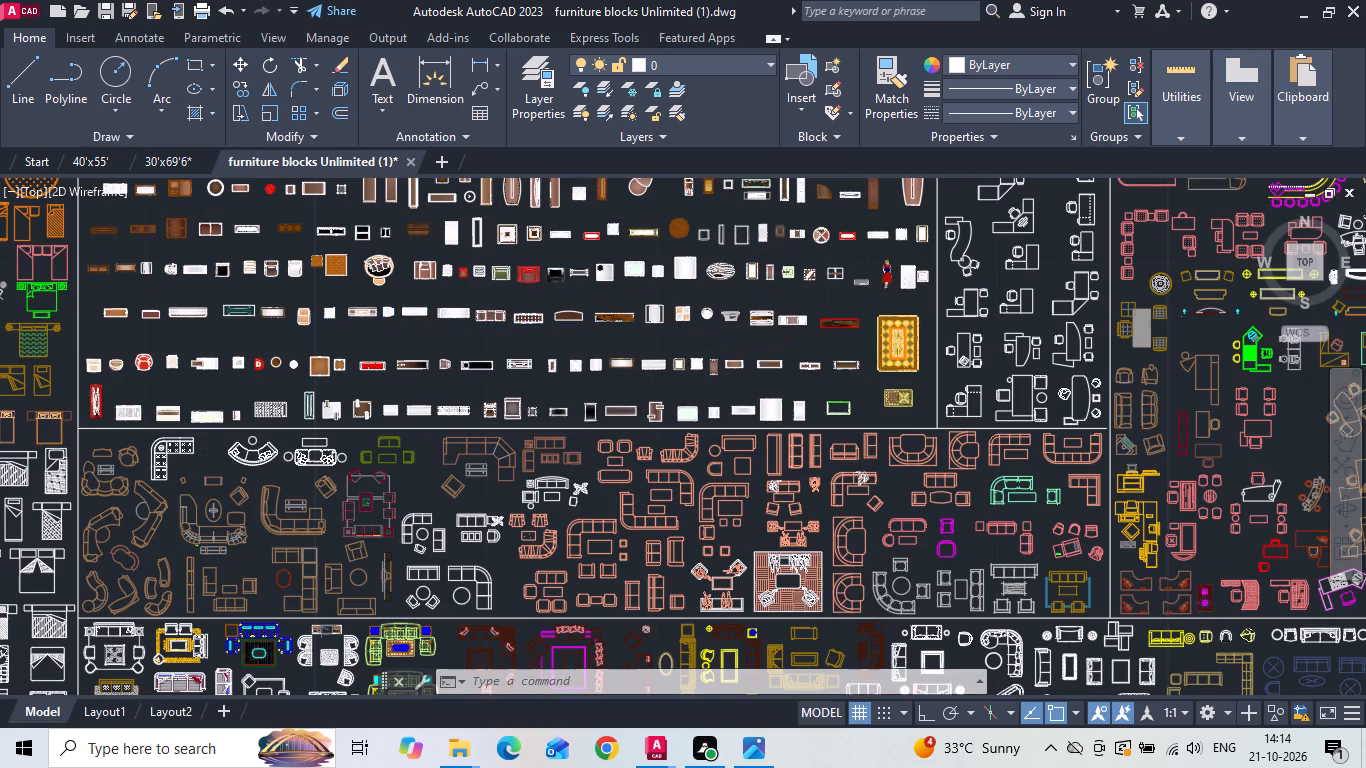
scroll(652, 399, down, 3)
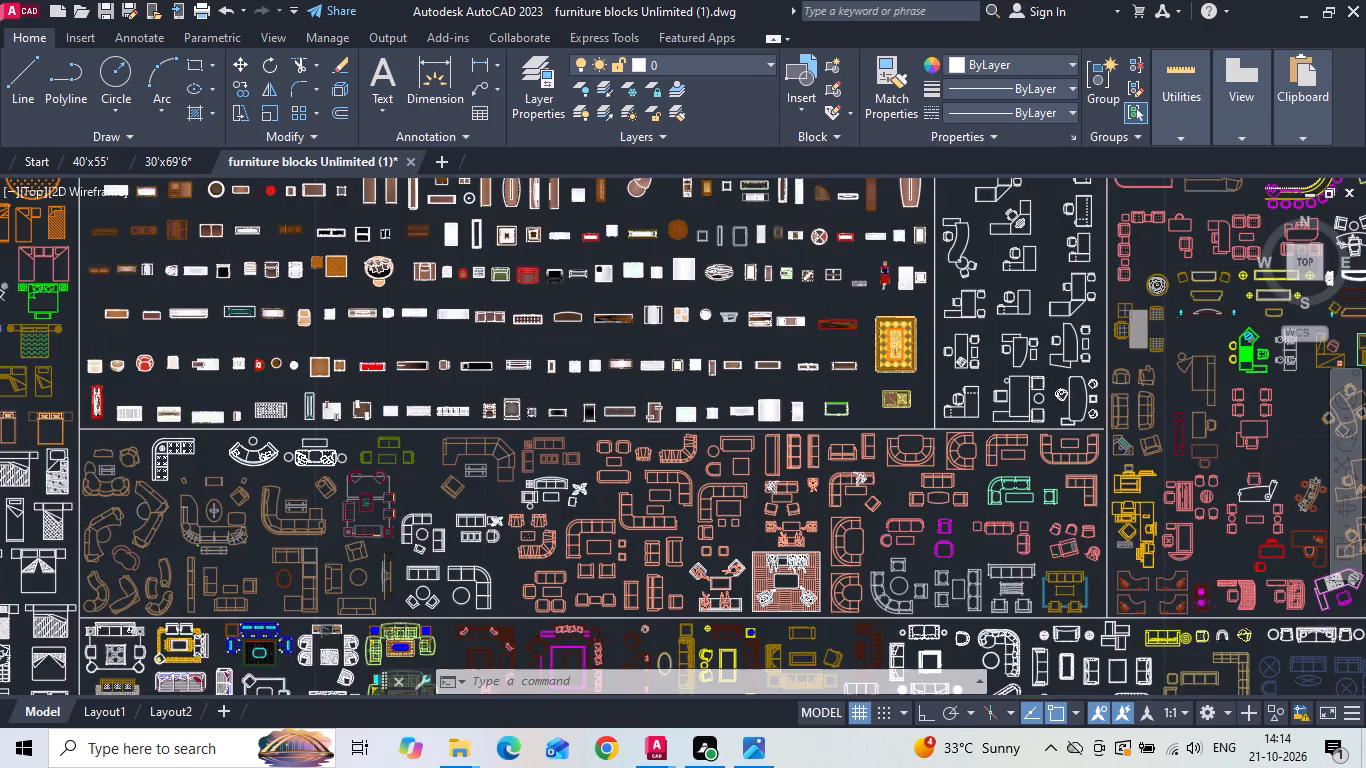
middle_drag(652, 399, 666, 219)
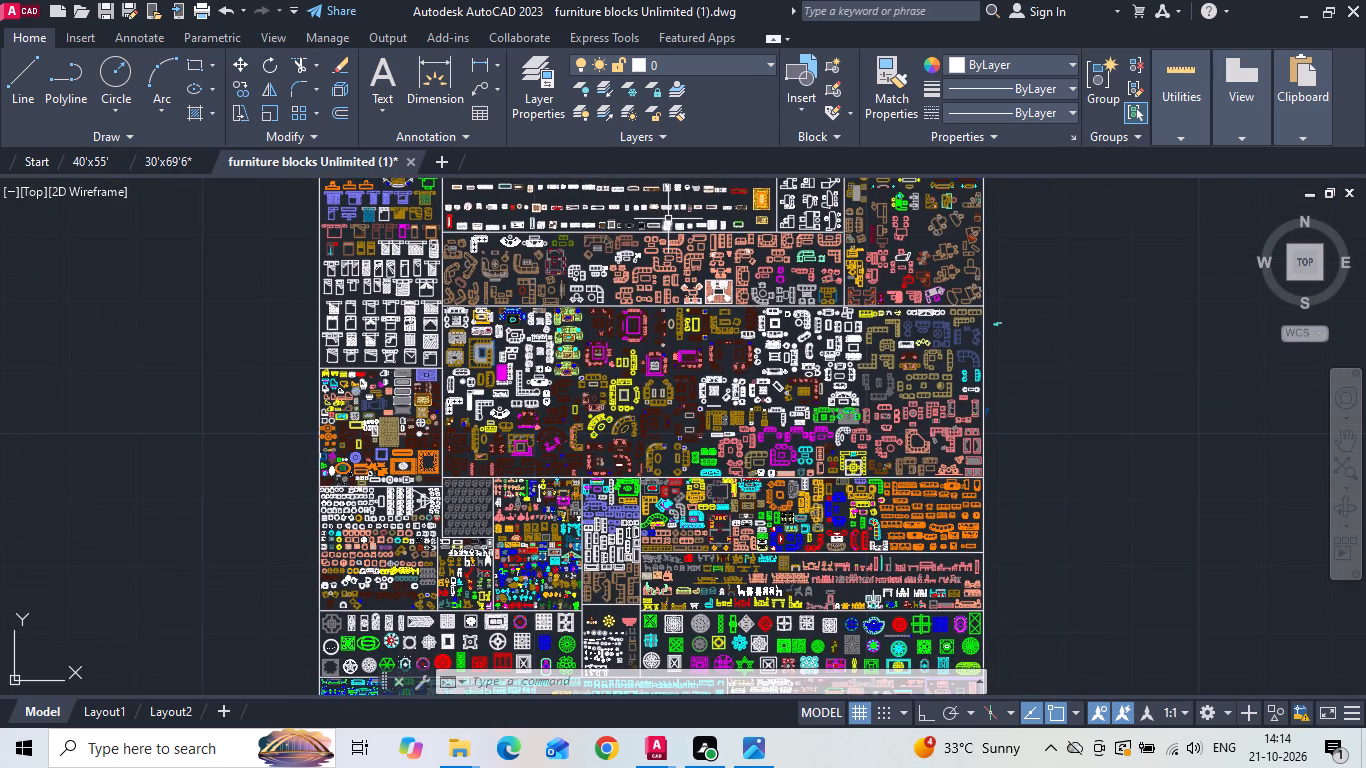
middle_drag(670, 222, 697, 38)
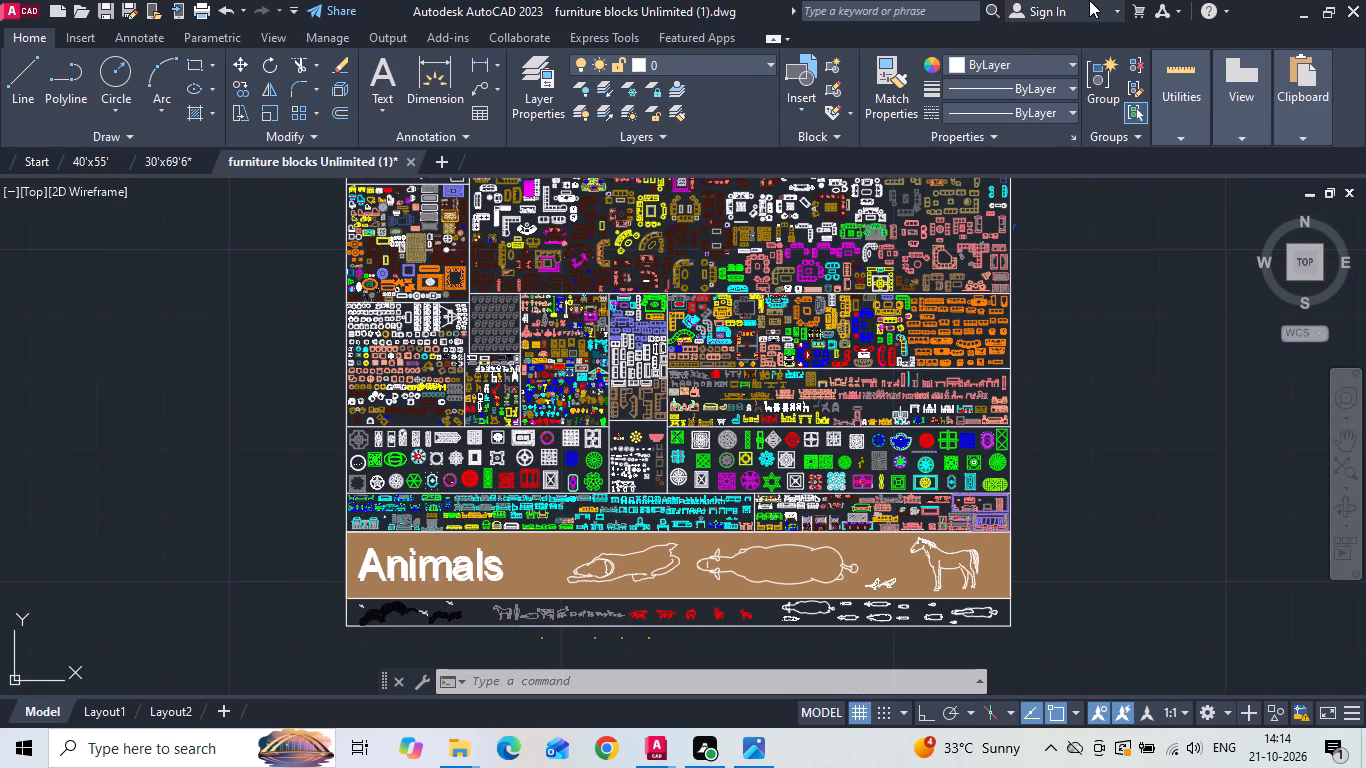
scroll(581, 430, up, 4)
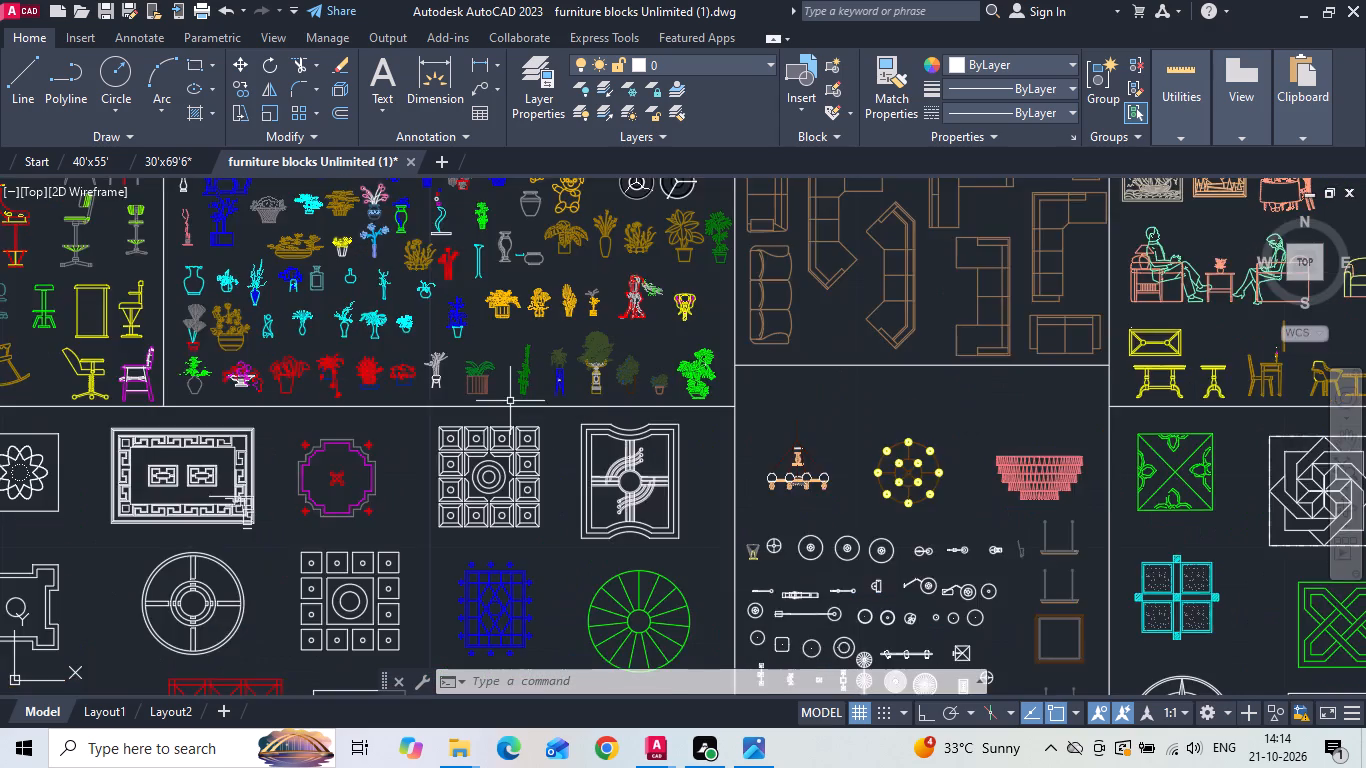
scroll(498, 396, up, 1)
middle_drag(502, 403, 822, 608)
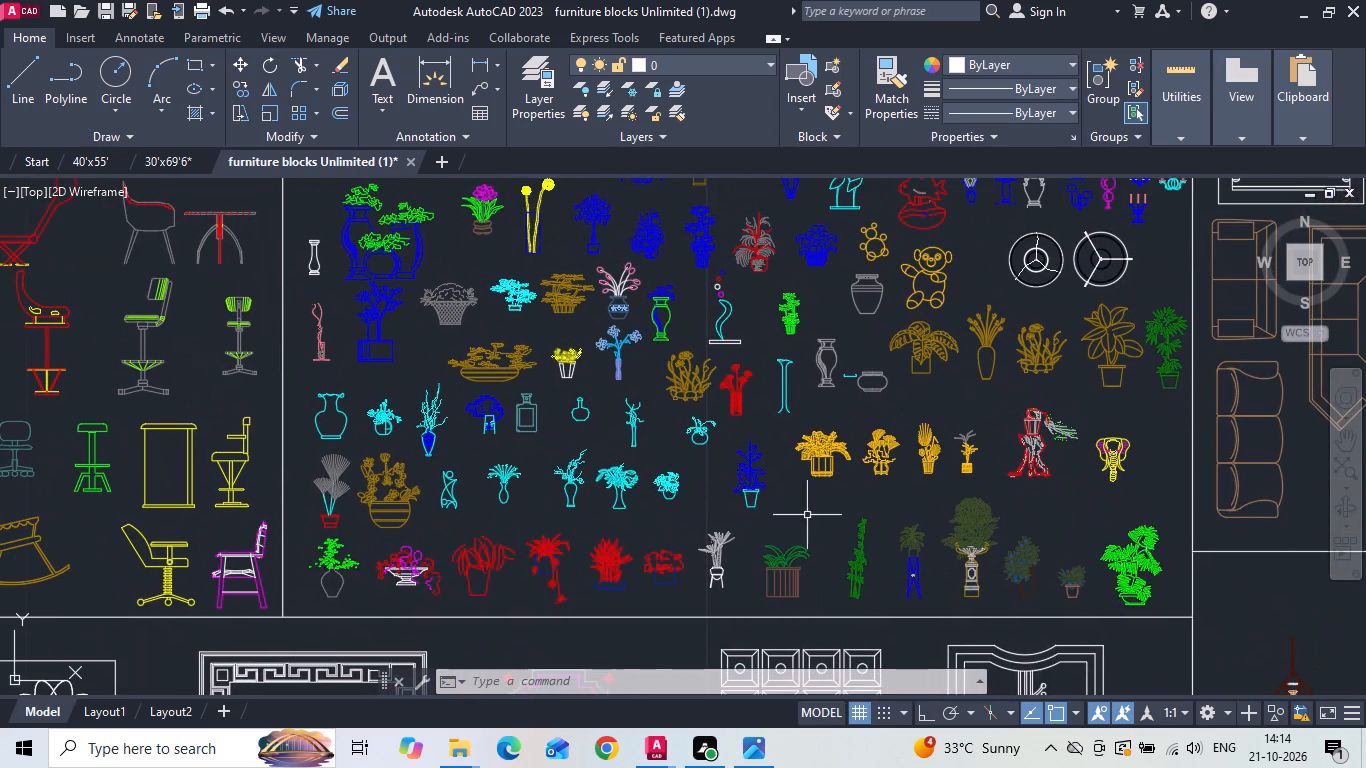
middle_drag(761, 306, 690, 630)
scroll(775, 320, down, 2)
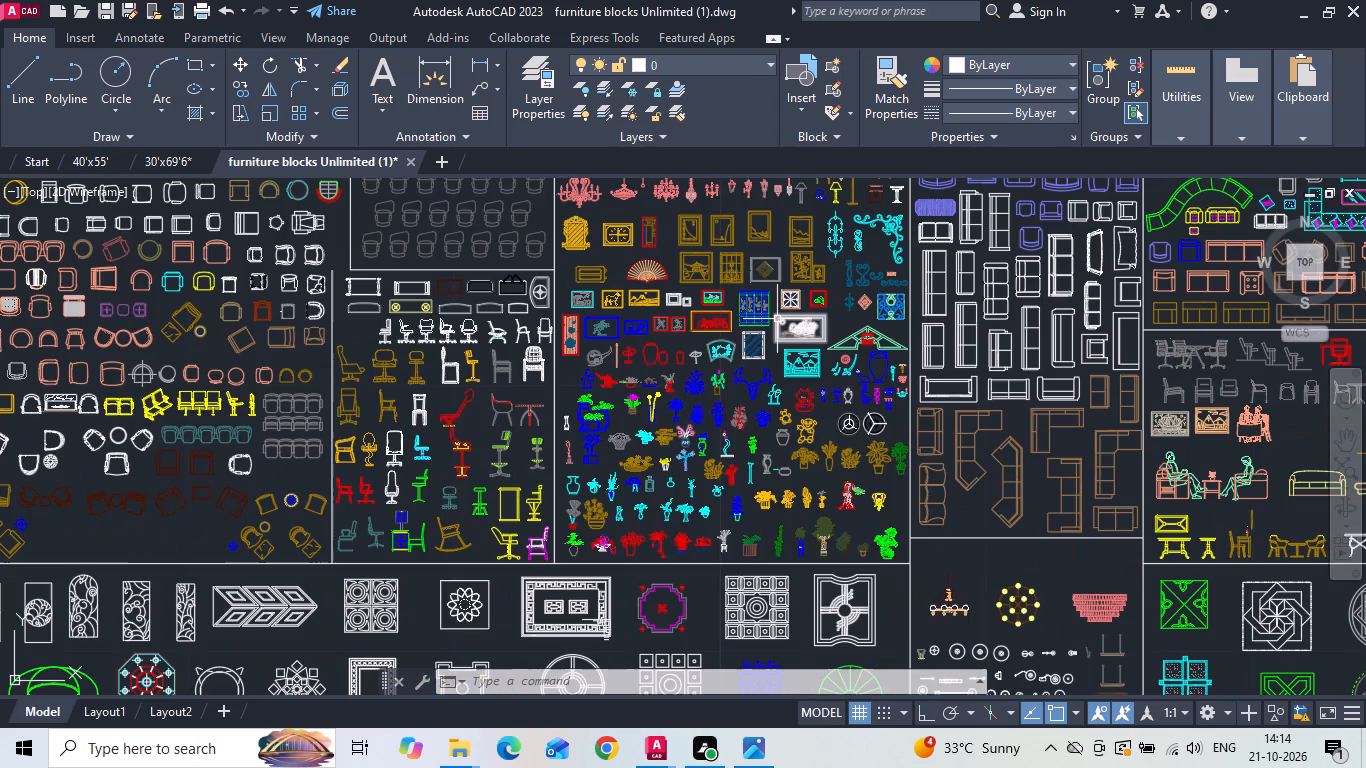
middle_drag(735, 346, 566, 583)
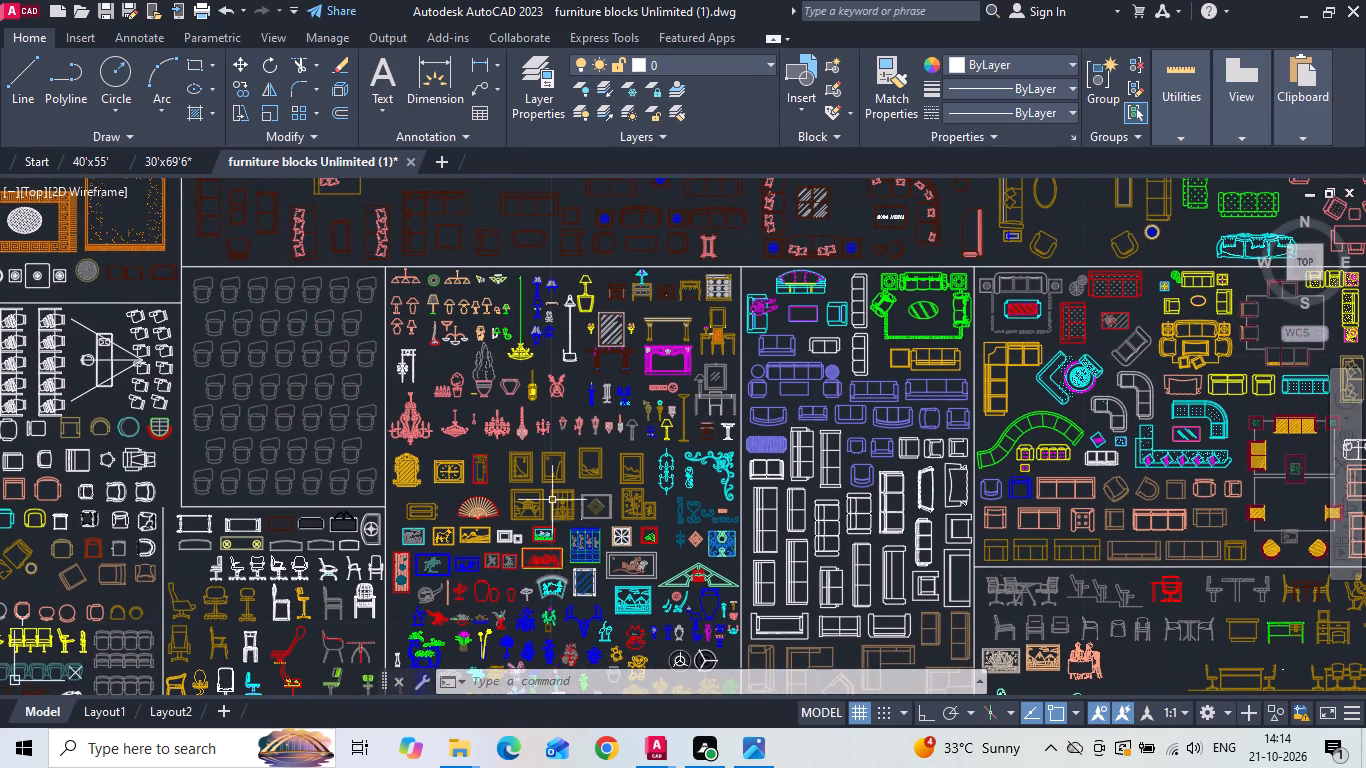
scroll(539, 359, down, 2)
middle_drag(588, 524, 564, 463)
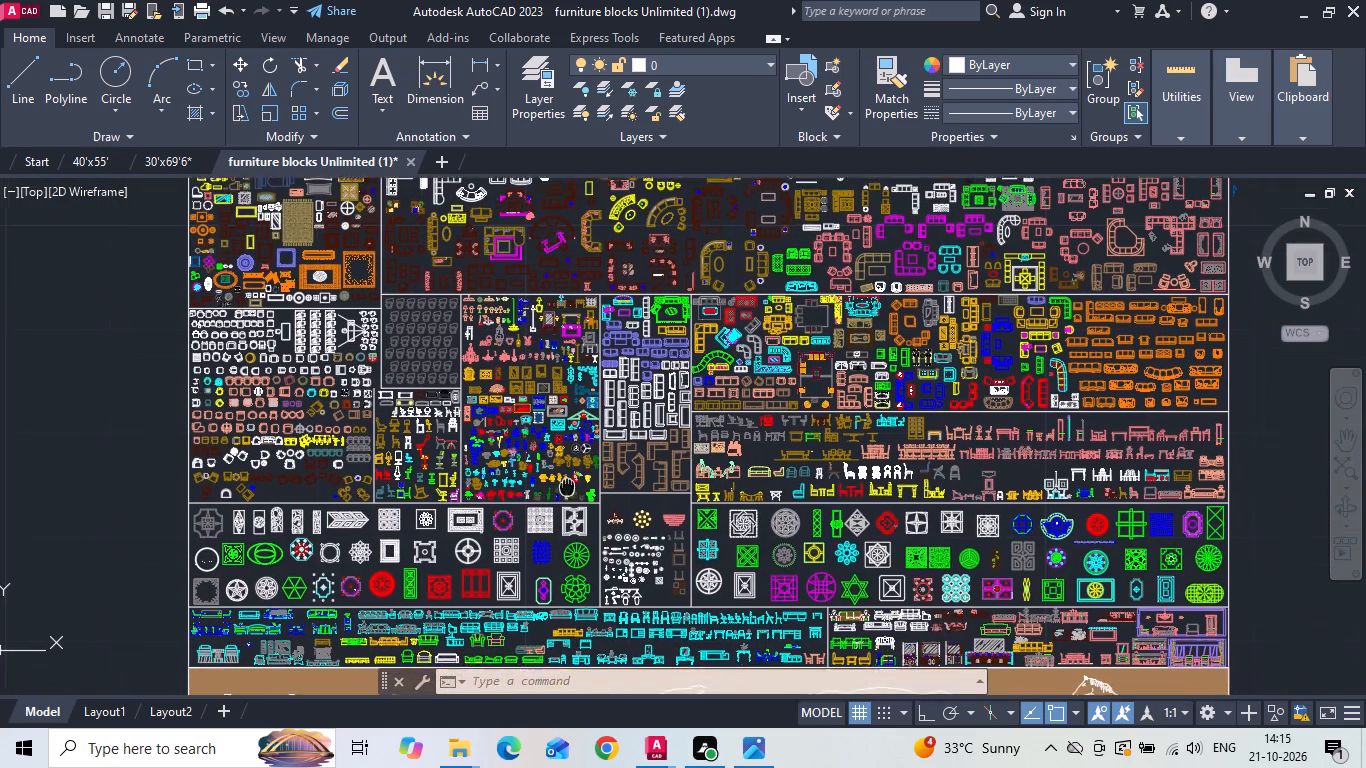
middle_drag(564, 463, 576, 361)
scroll(527, 508, up, 3)
scroll(525, 505, down, 5)
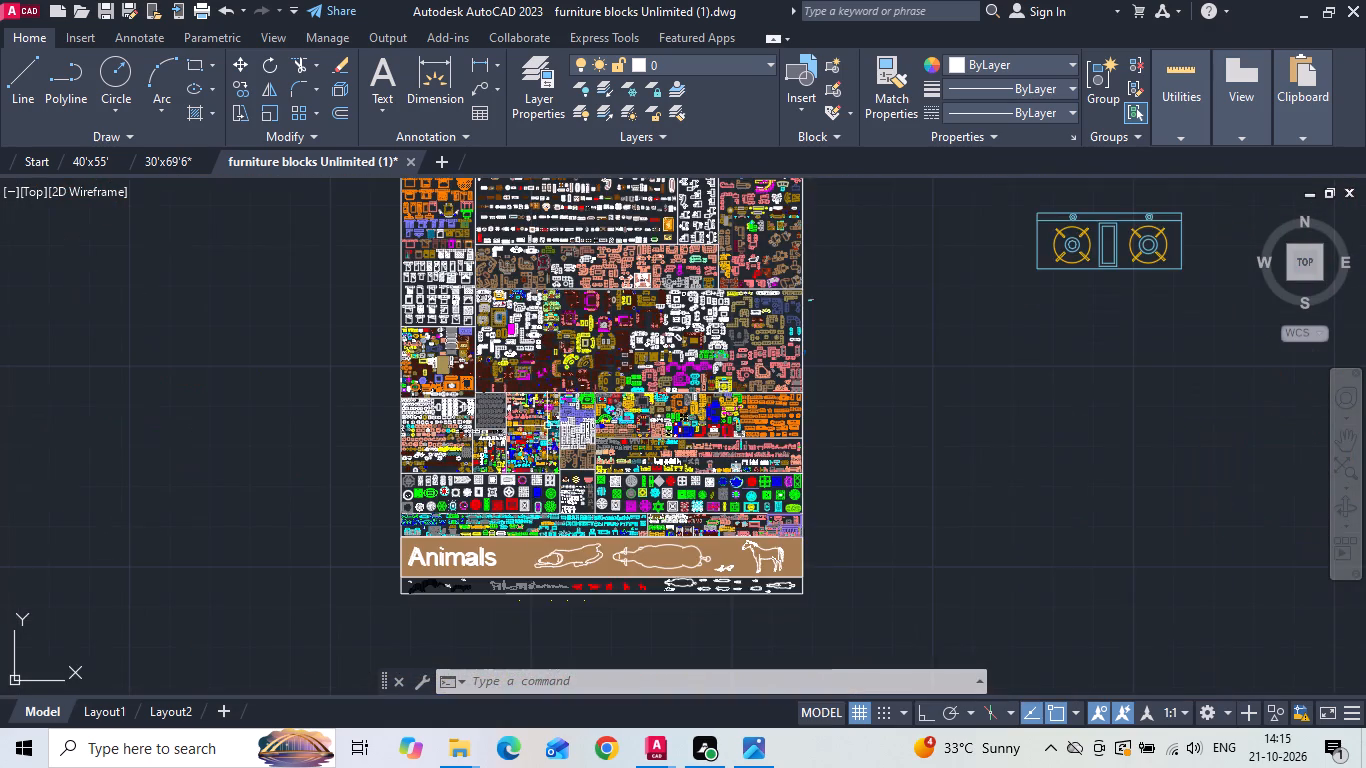
scroll(561, 287, up, 3)
scroll(567, 292, down, 1)
middle_drag(581, 334, 581, 540)
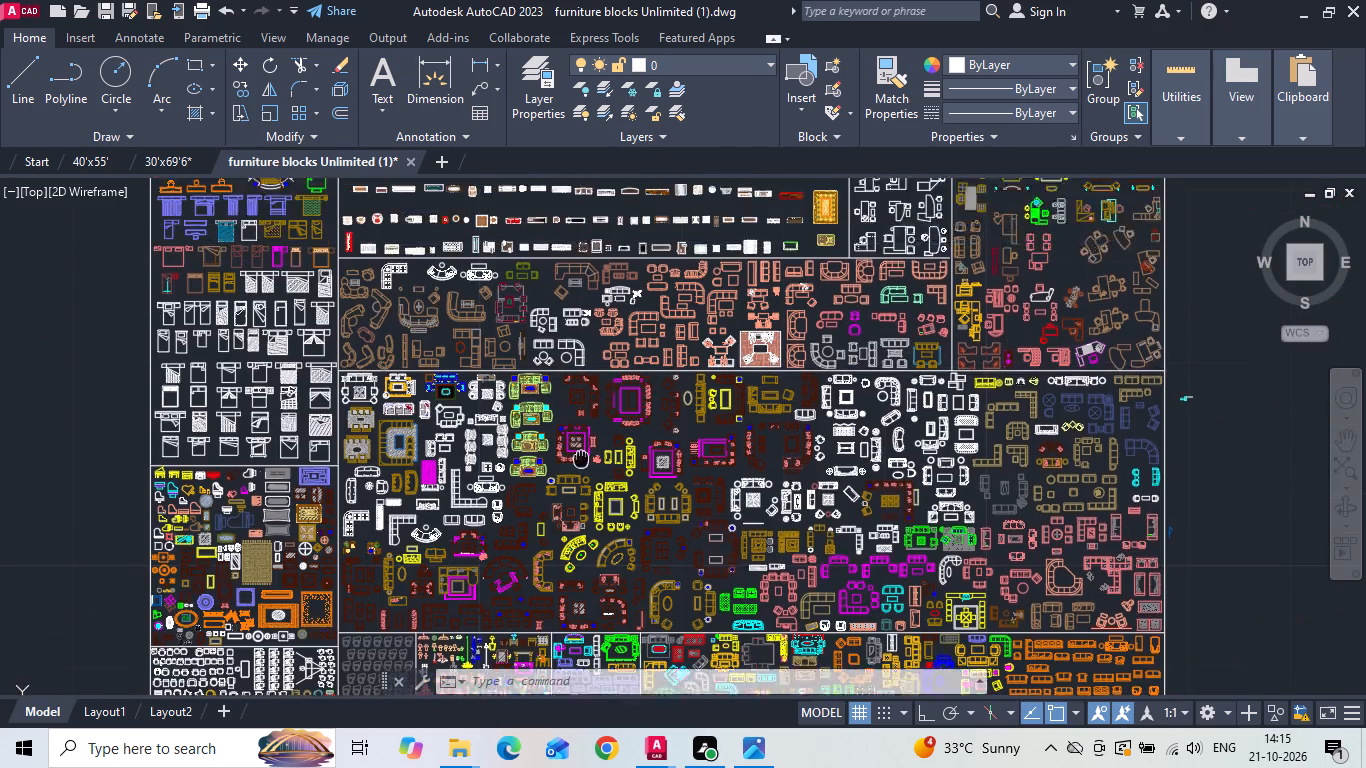
middle_drag(581, 540, 581, 685)
scroll(639, 266, up, 5)
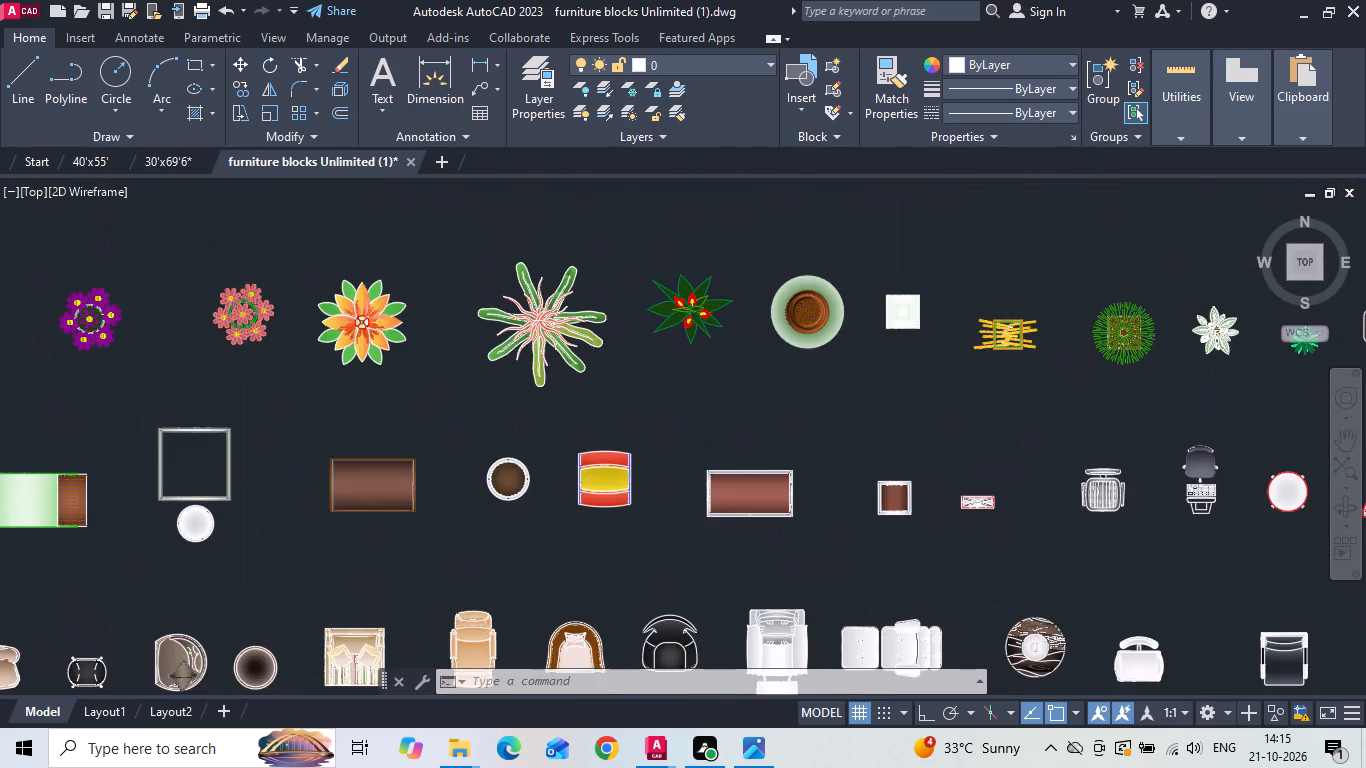
scroll(691, 318, down, 1)
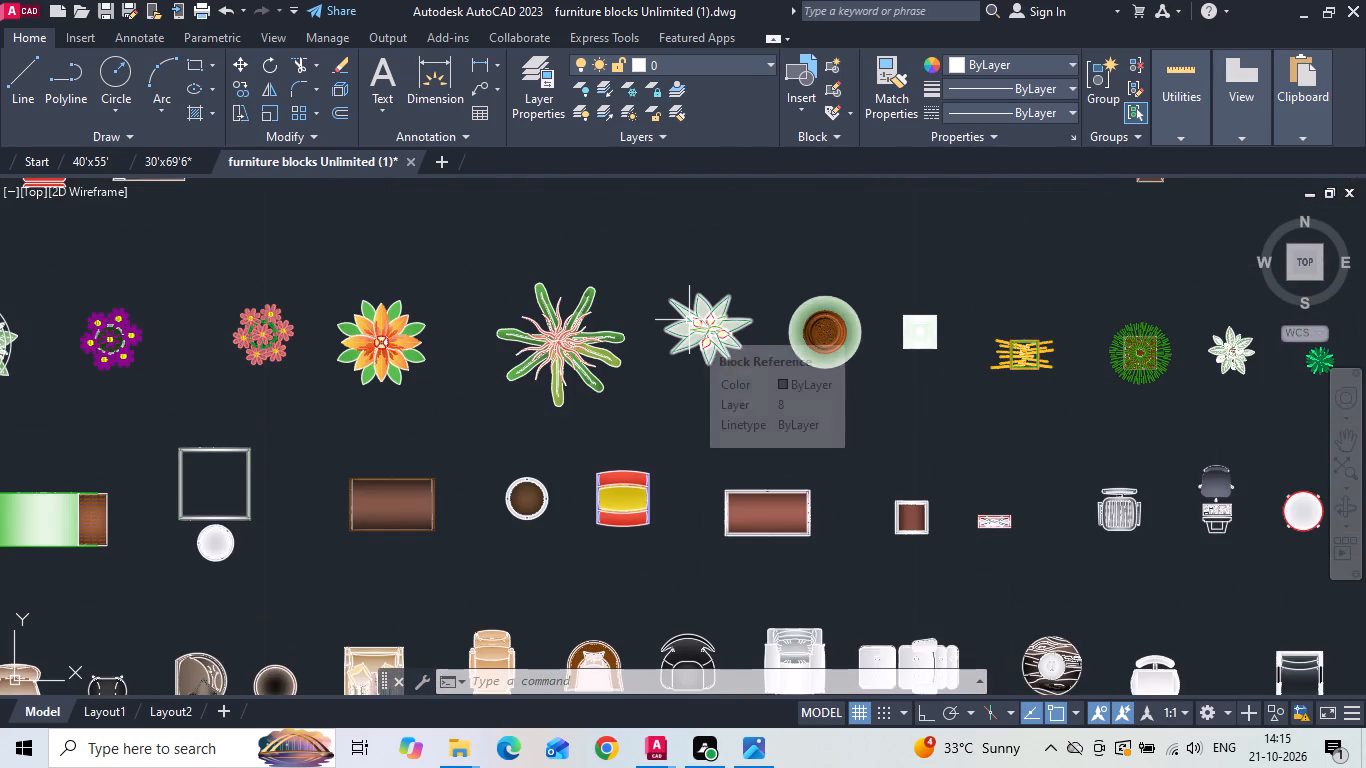
middle_drag(988, 365, 466, 384)
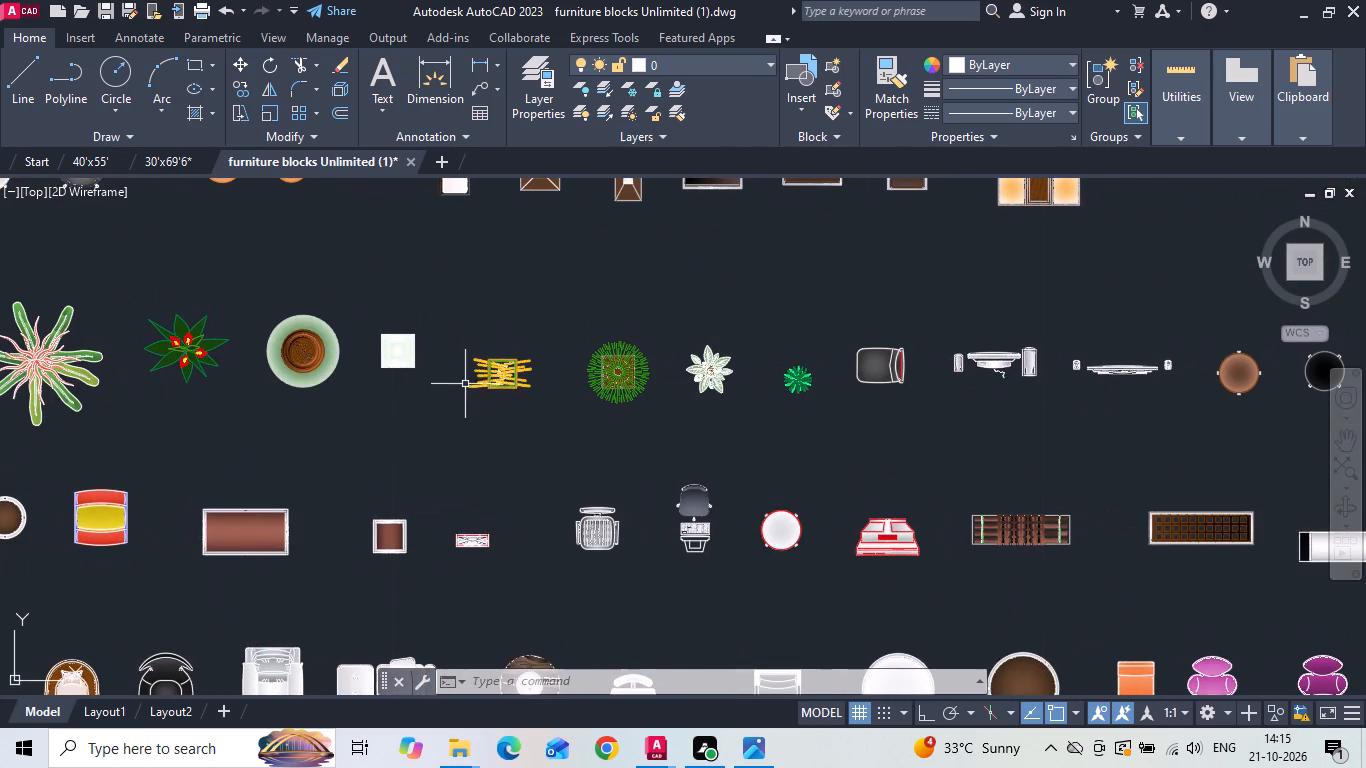
Copy the small white star-shaped plant, the large-leafed plant and the round spiky plant from the furniture library into the 40'x55' drawing, beside the utility.
click(706, 367)
scroll(704, 367, down, 2)
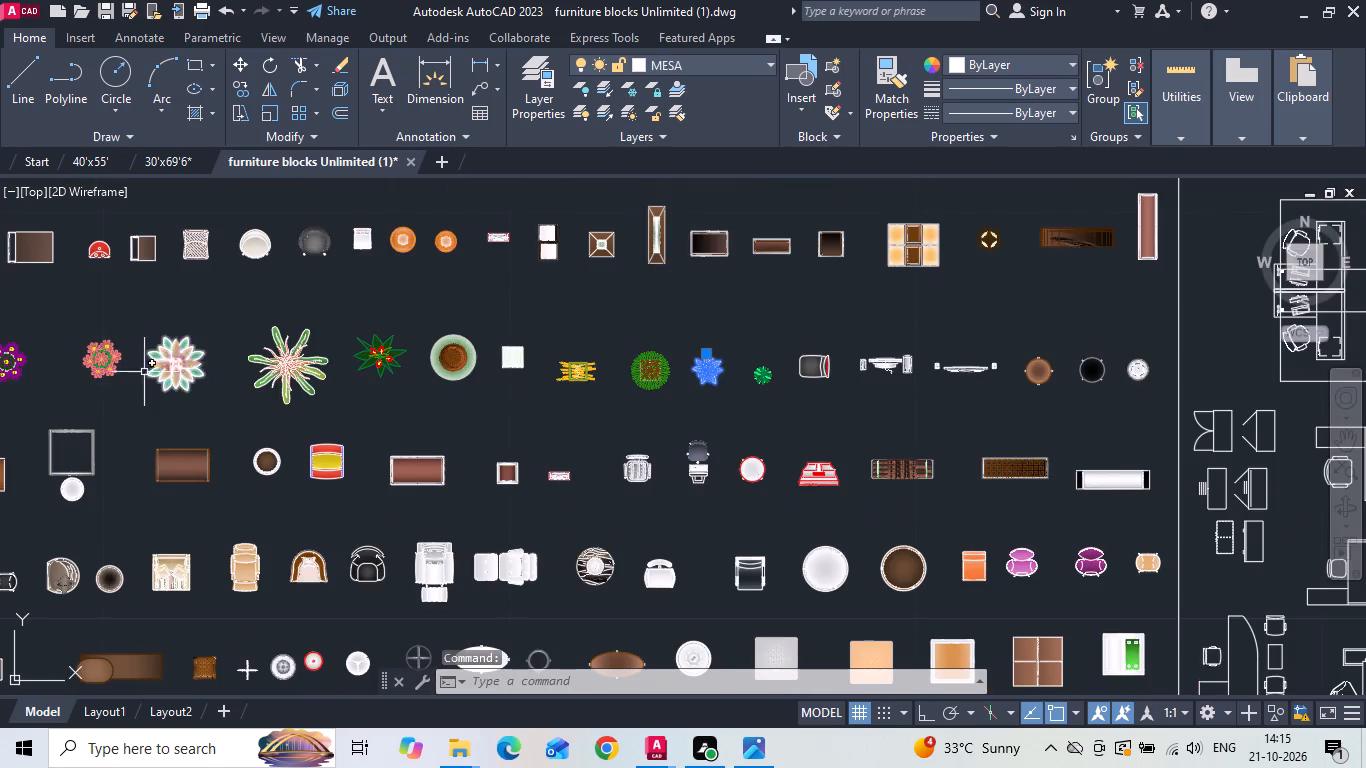
middle_drag(72, 388, 512, 391)
scroll(155, 364, up, 1)
middle_drag(156, 364, 505, 344)
click(308, 326)
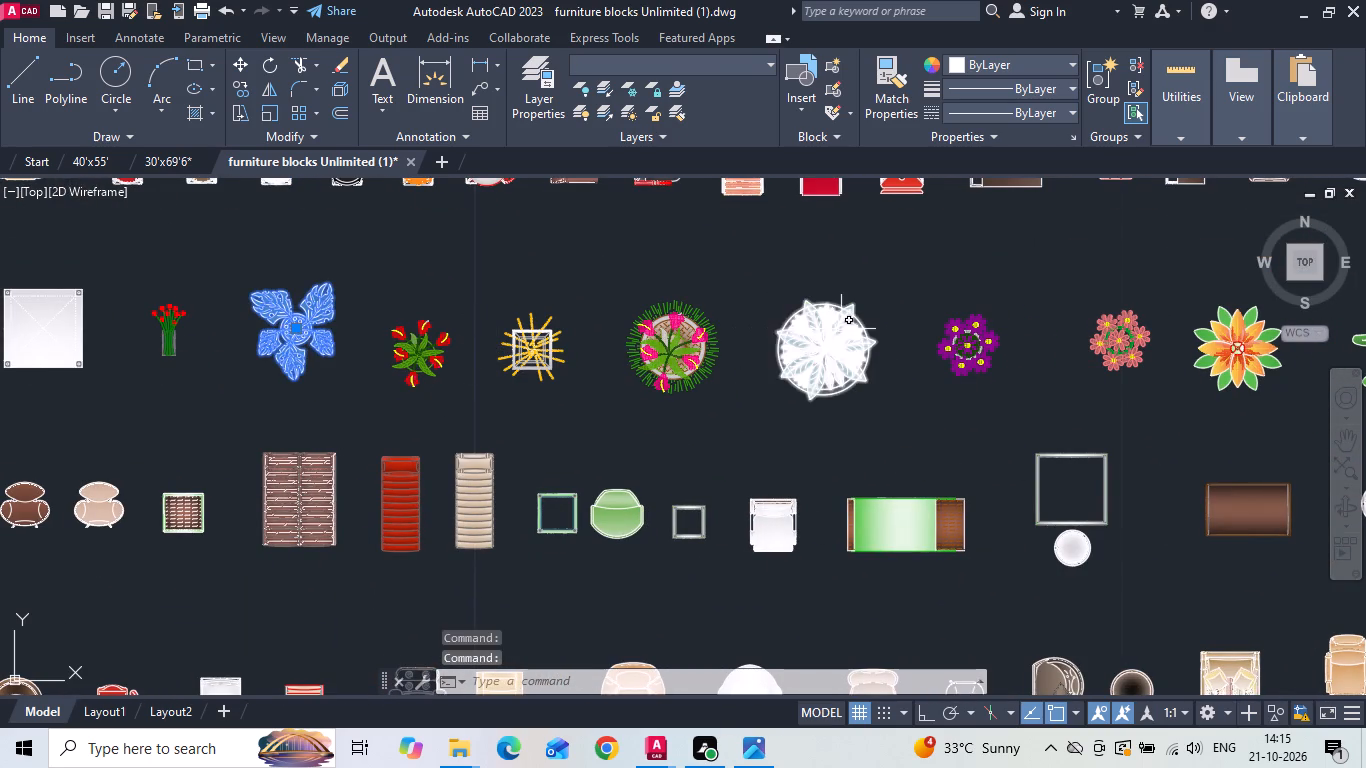
click(843, 328)
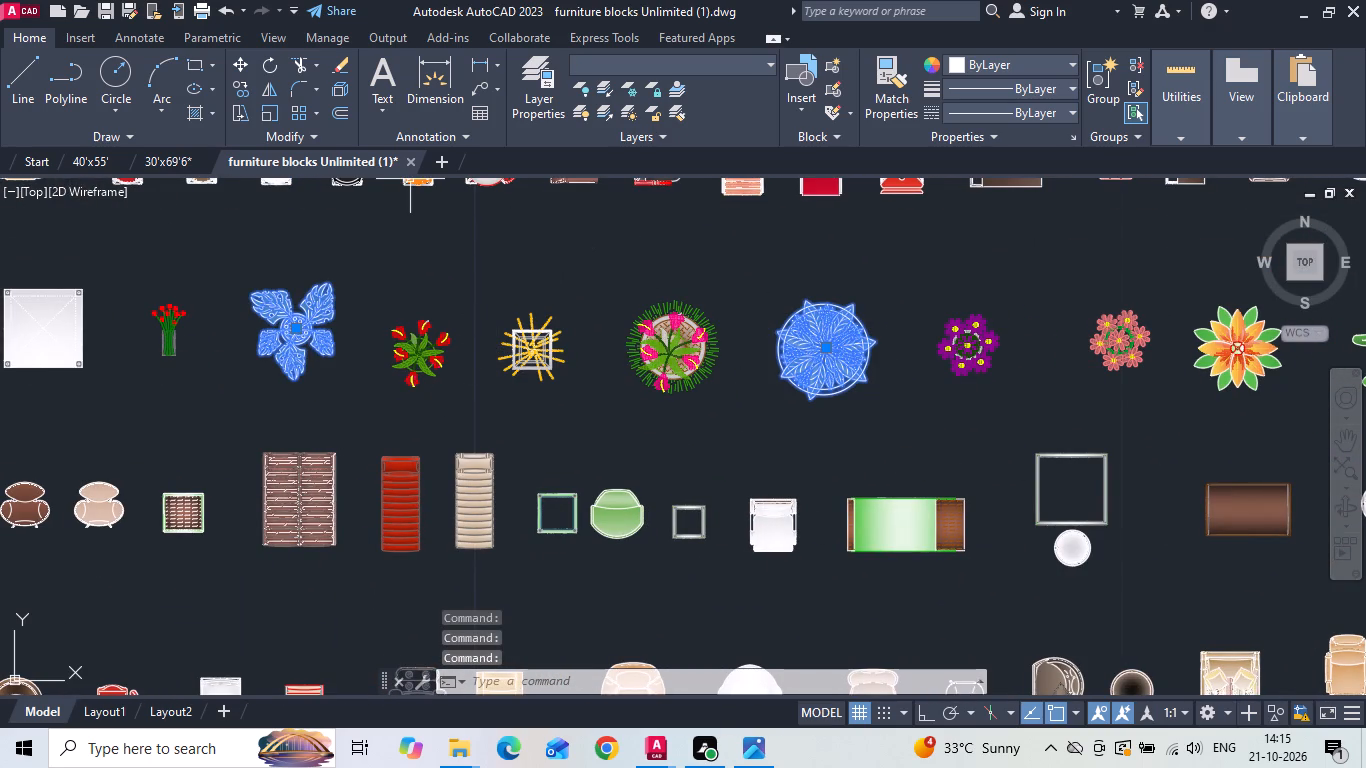
key(ctrl+c)
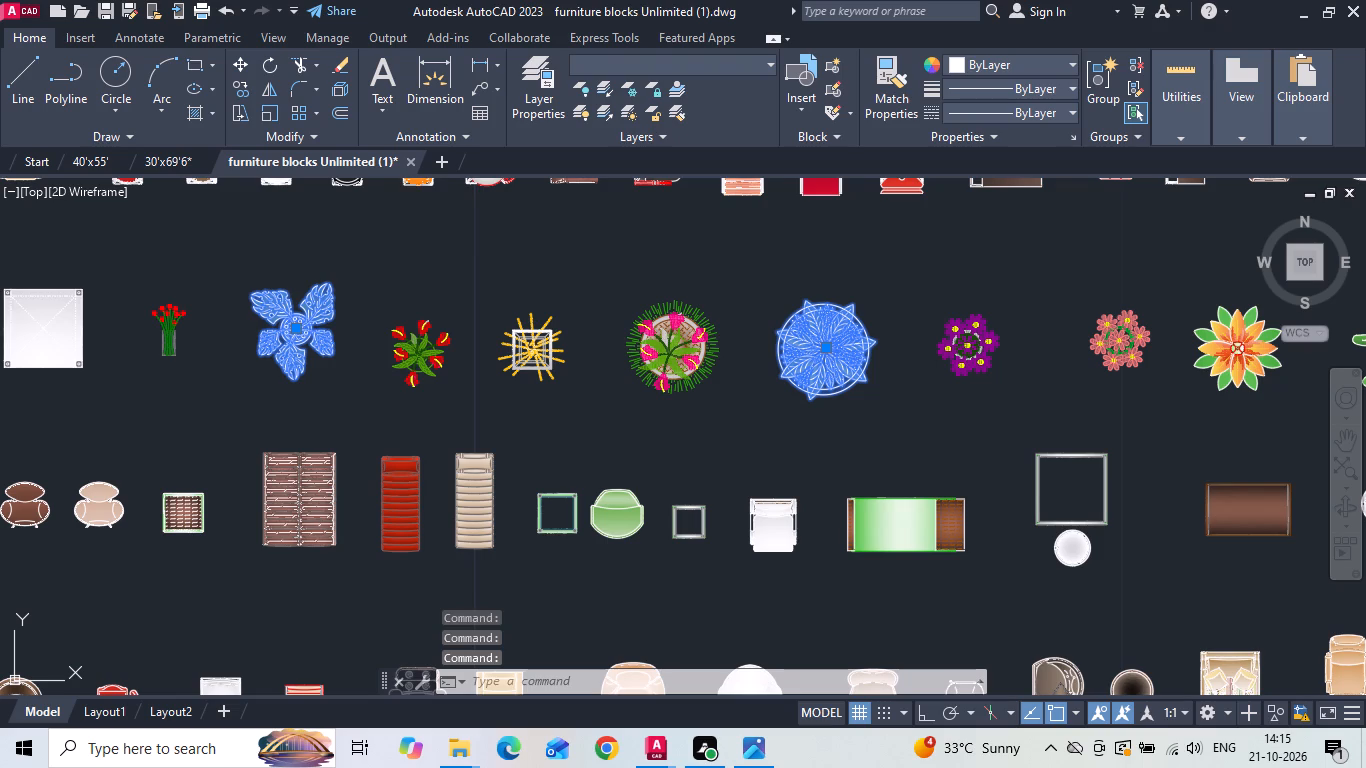
click(99, 160)
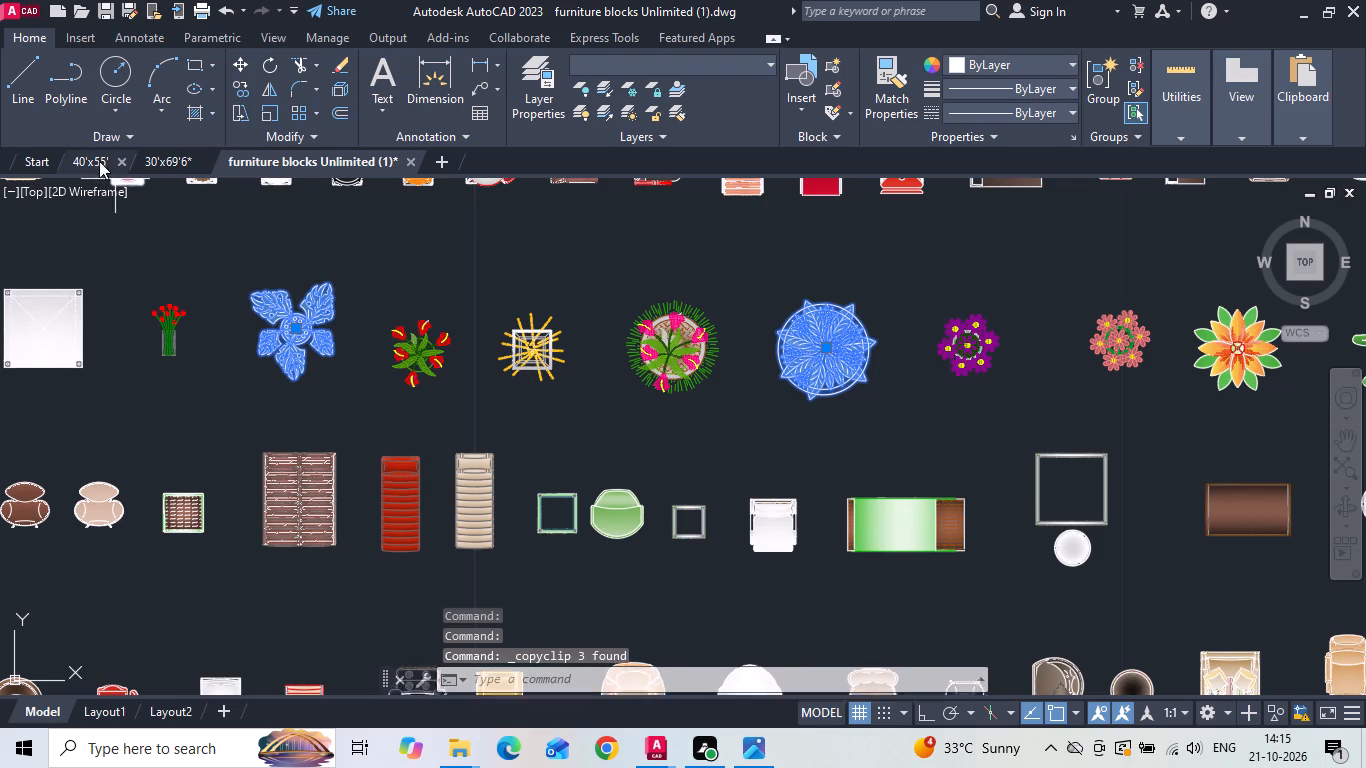
key(ctrl+v)
click(1087, 301)
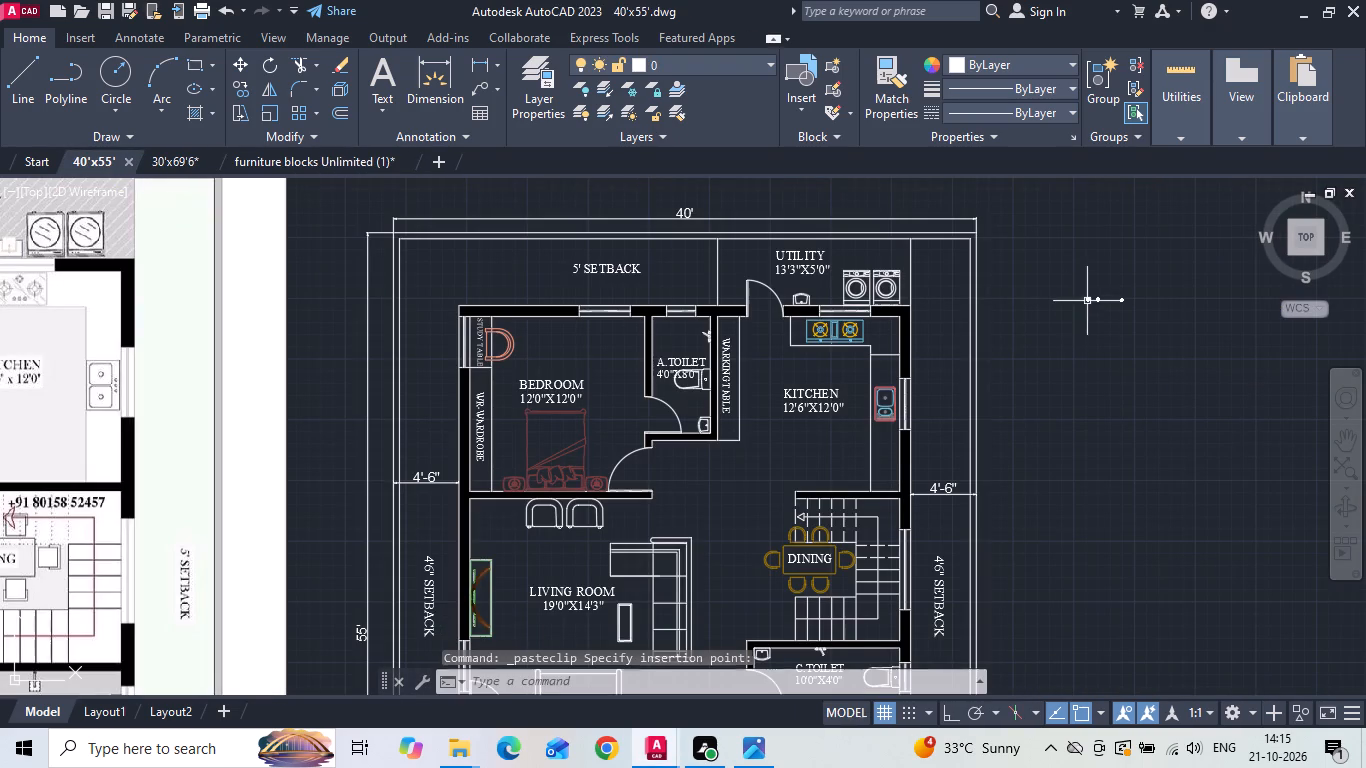
Scale the three pasted plant blocks by a factor of 39.3701.
drag(1078, 274, 1101, 312)
click(1139, 333)
right_click(1139, 333)
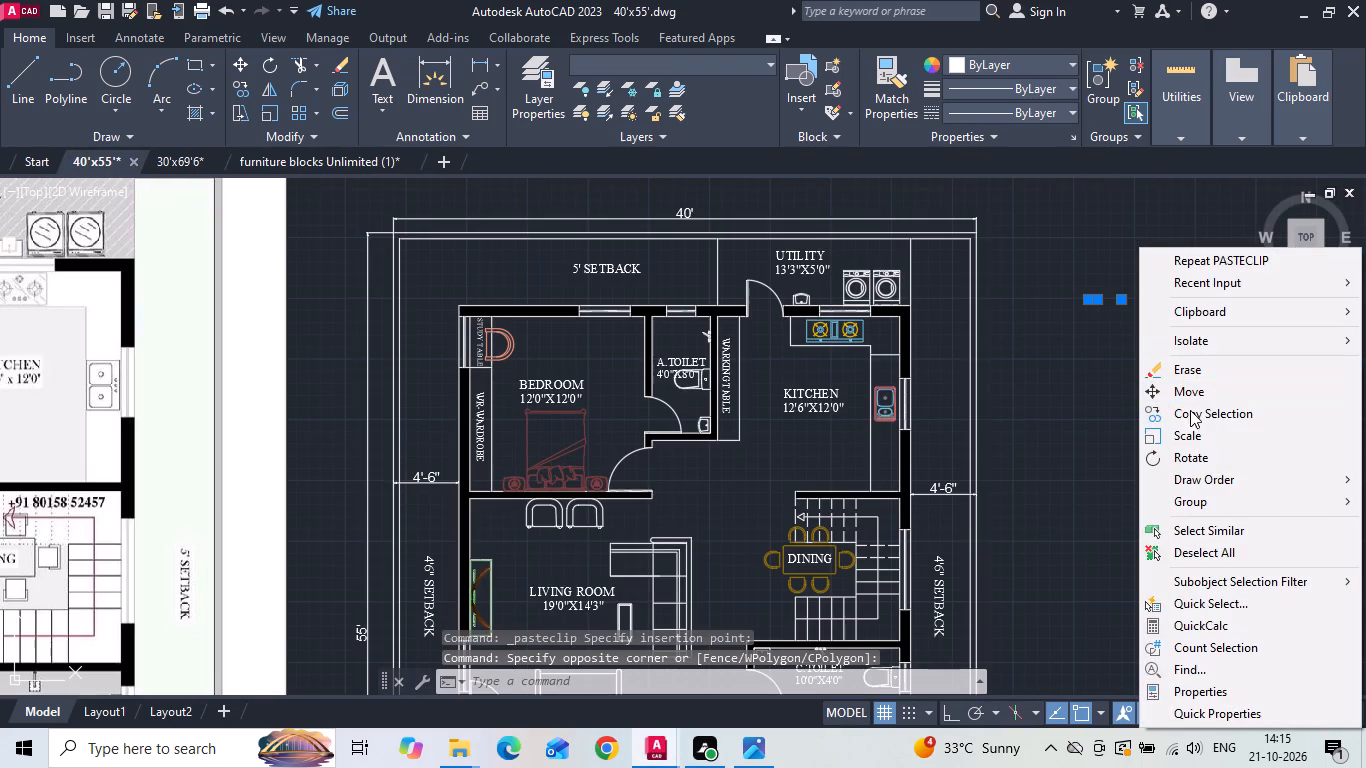
click(1190, 435)
drag(1122, 308, 1124, 317)
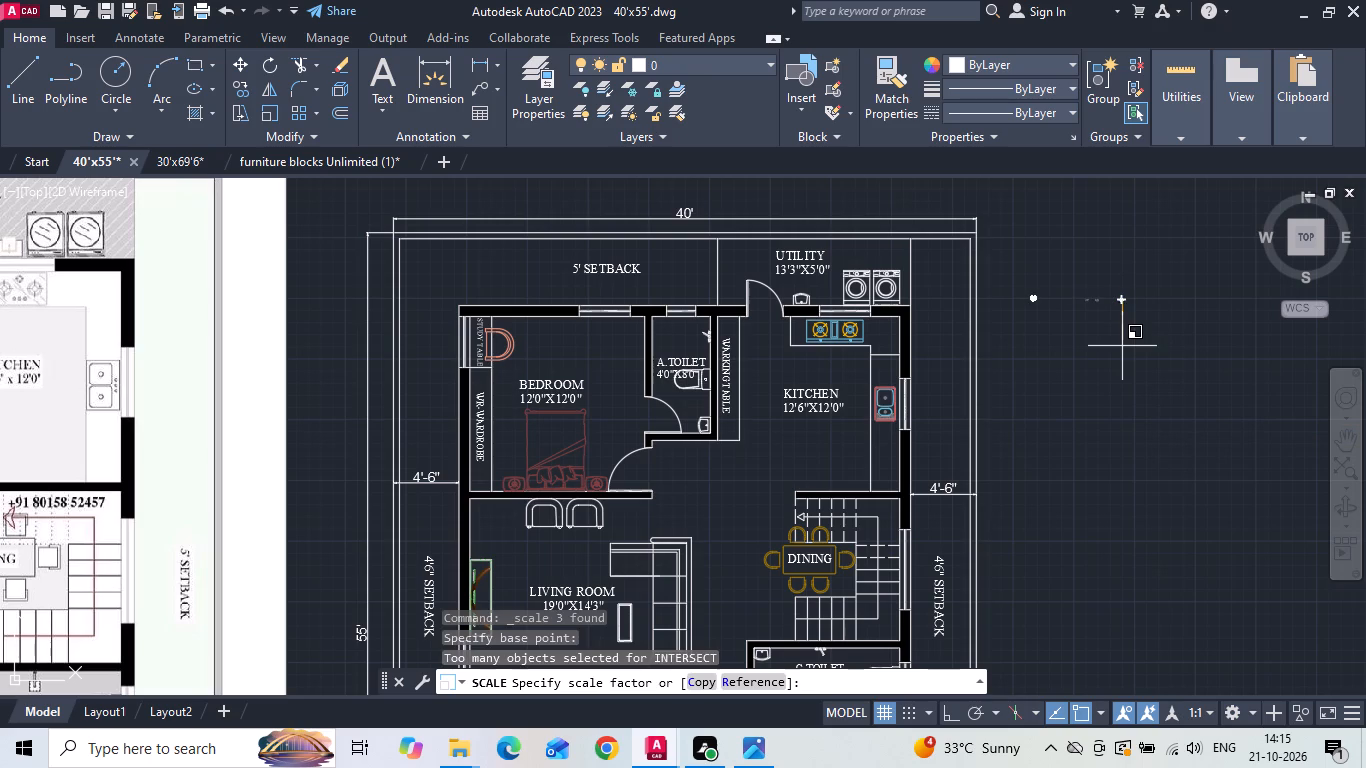
text(39.3)
text(701)
key(Return)
Move the two enlarged plants lying over the reference image to the empty area beyond the floor plan's kitchen side.
scroll(1119, 342, down, 1)
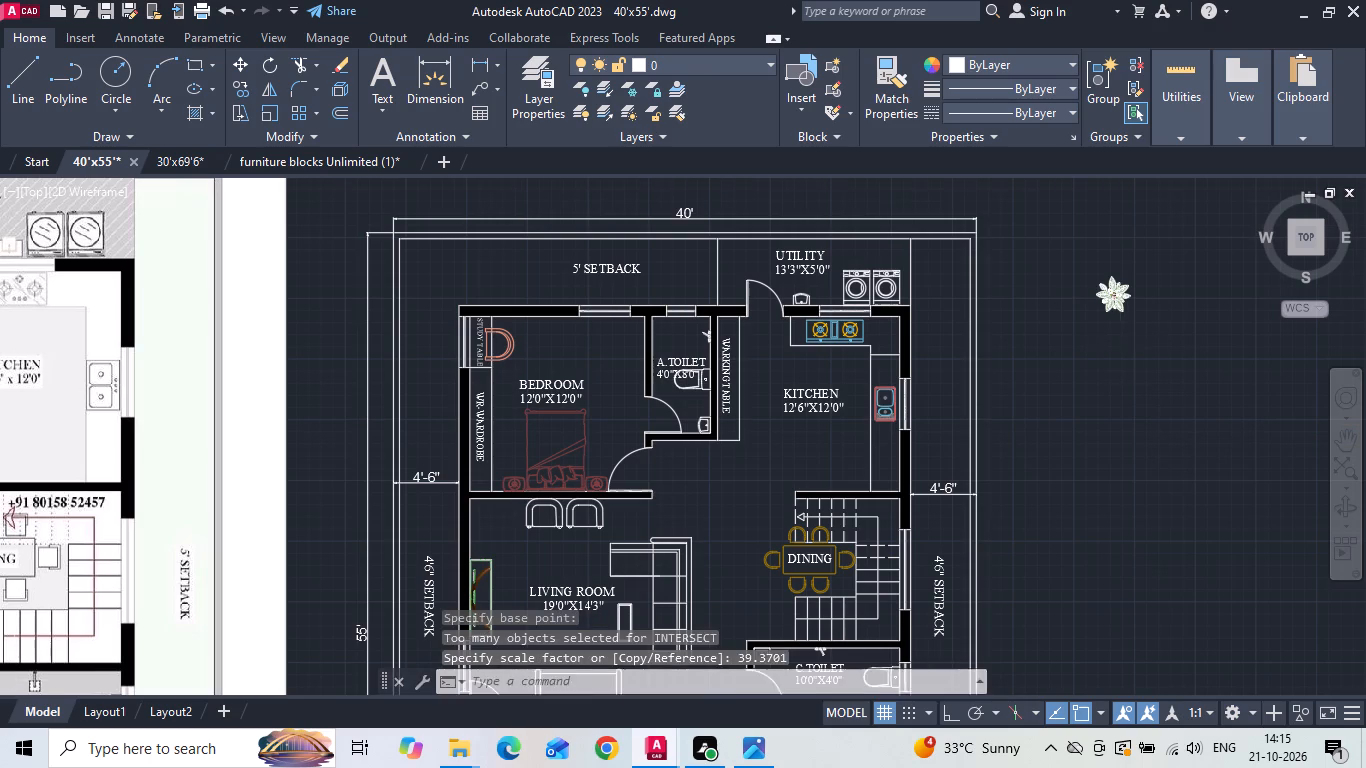
scroll(1119, 342, down, 3)
scroll(1119, 342, up, 4)
scroll(969, 341, down, 3)
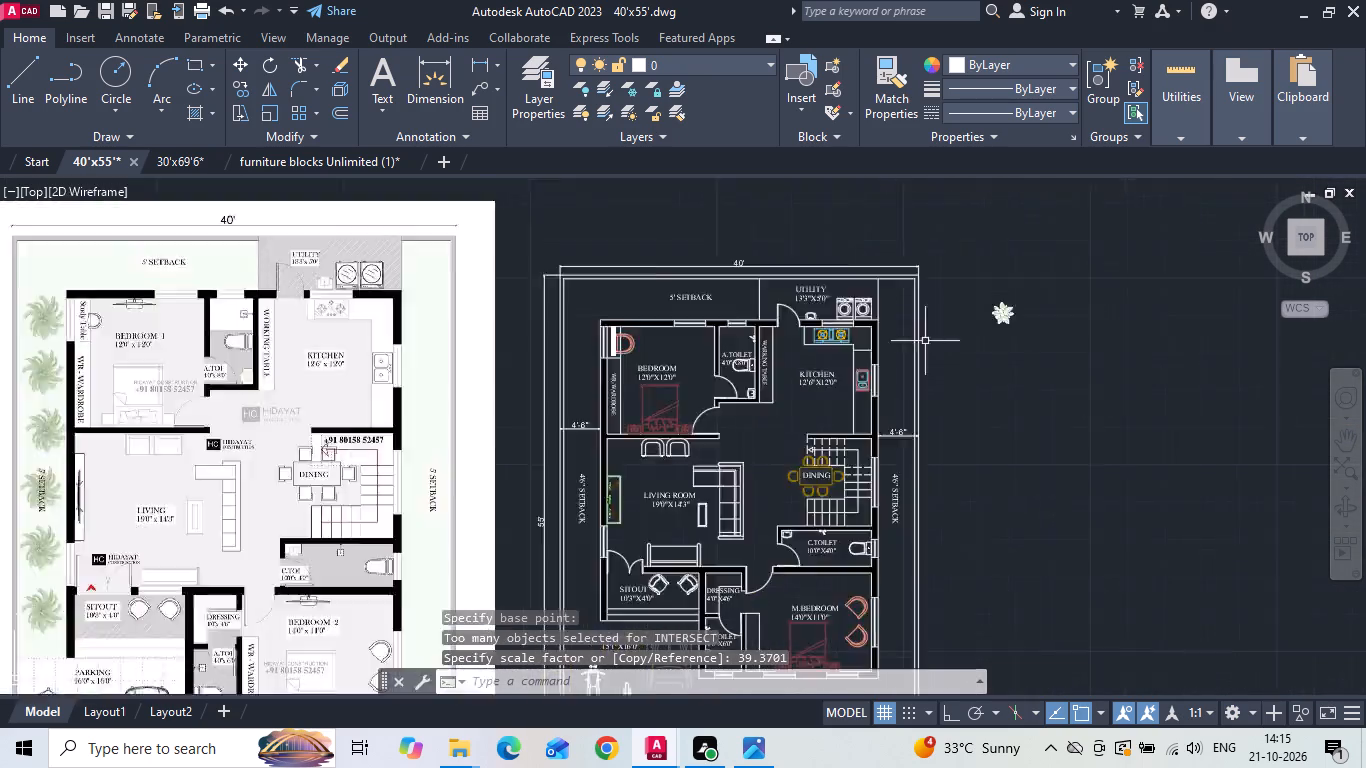
scroll(916, 341, down, 7)
scroll(914, 351, up, 7)
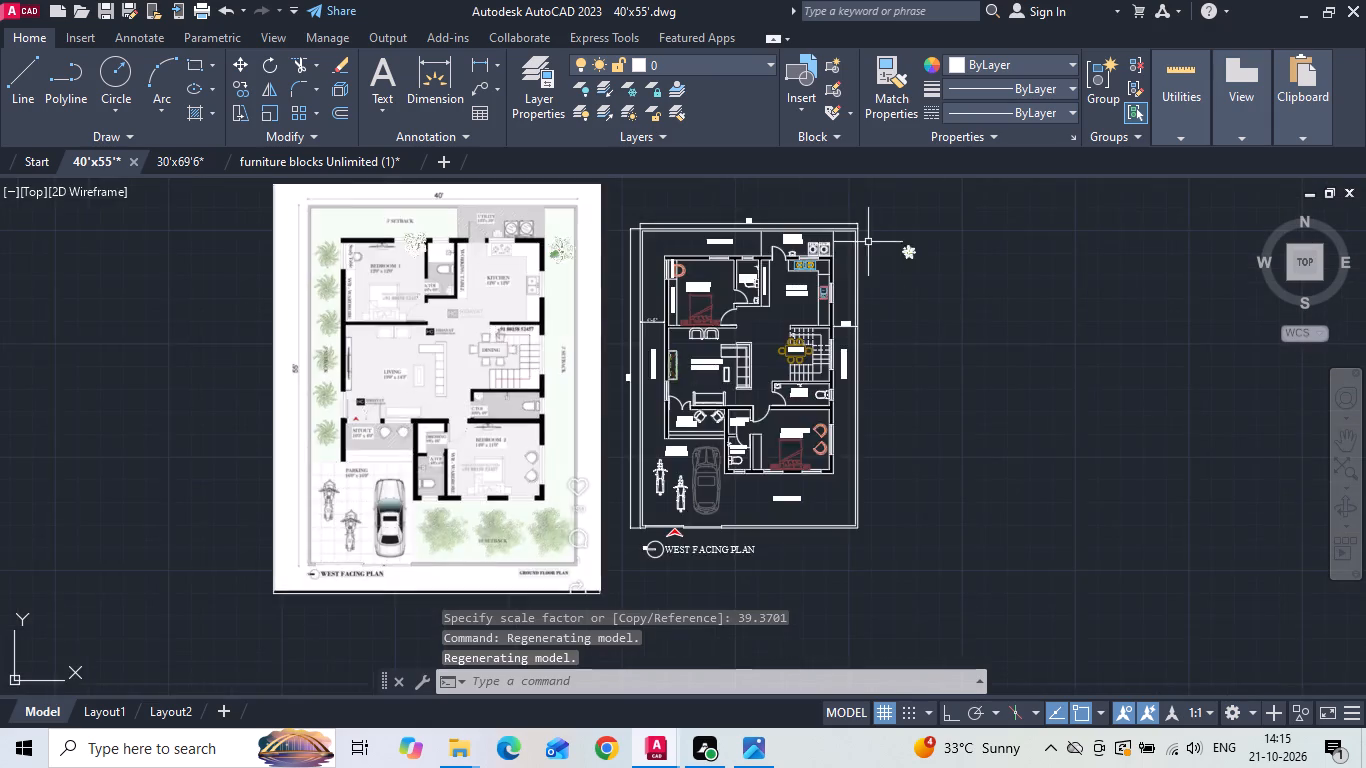
scroll(864, 235, up, 3)
scroll(864, 234, down, 3)
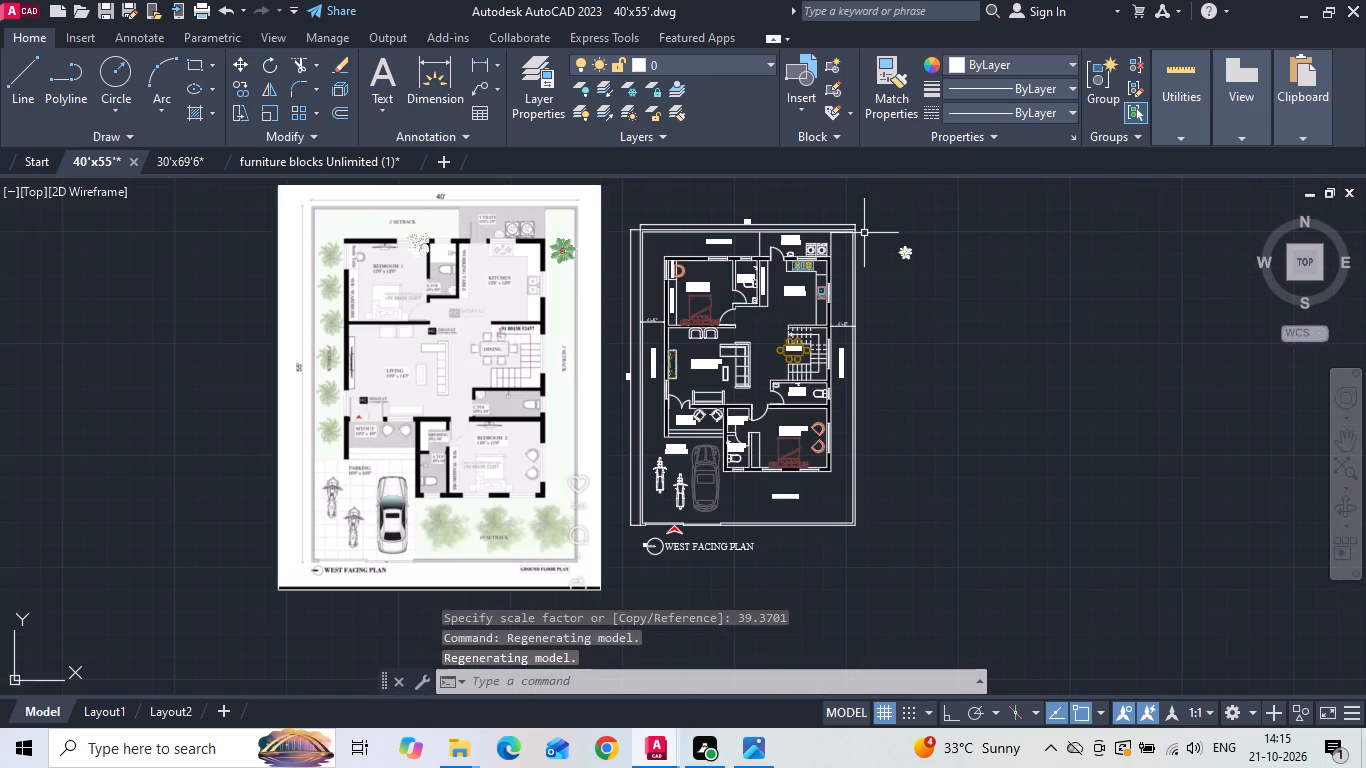
click(409, 236)
click(560, 245)
right_click(562, 245)
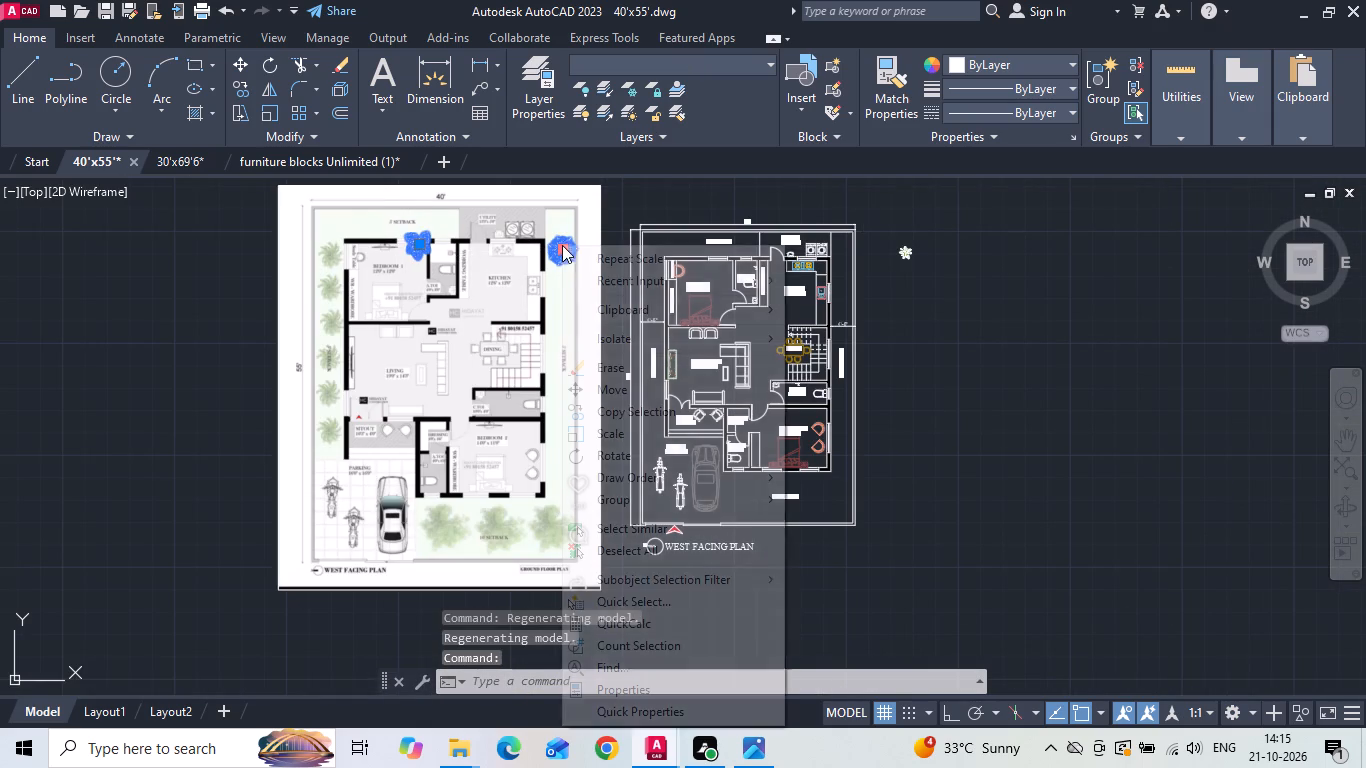
click(618, 389)
drag(454, 320, 577, 320)
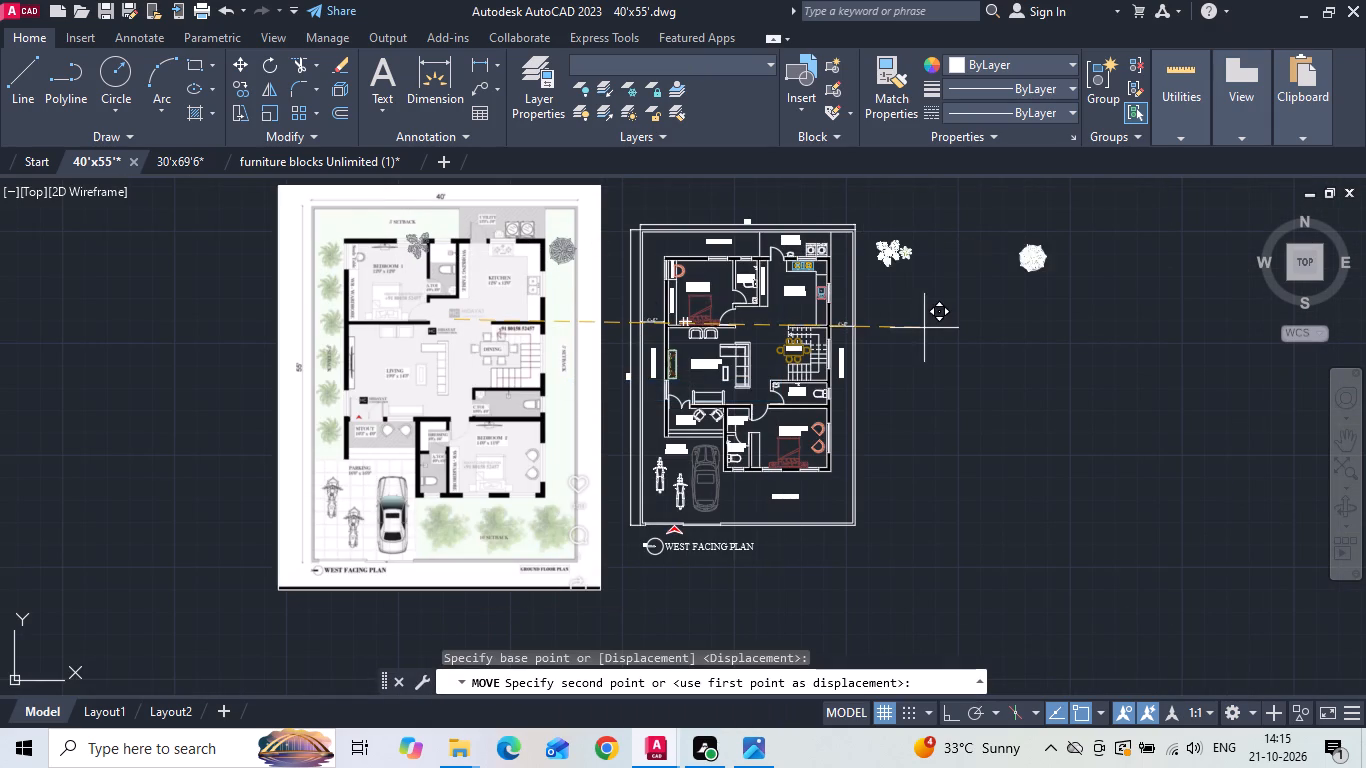
click(969, 324)
scroll(901, 237, up, 3)
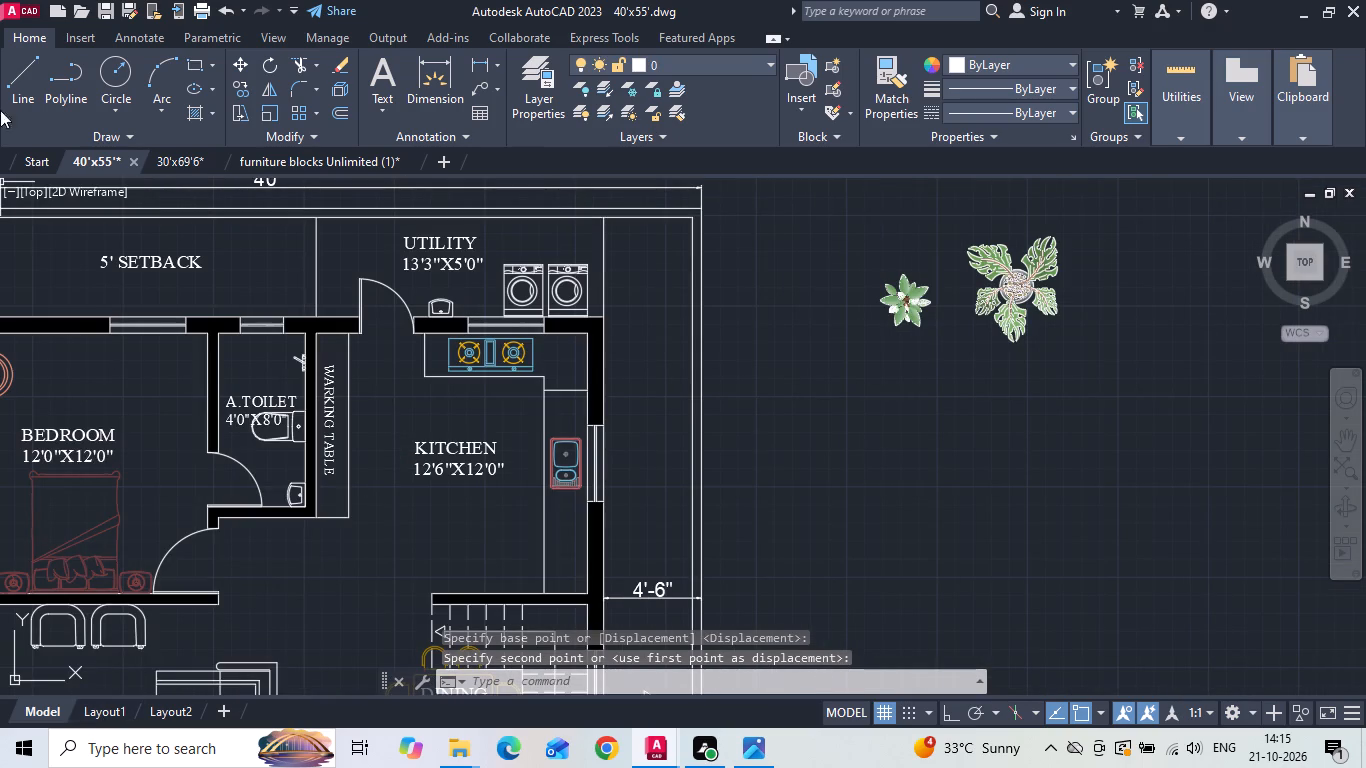
Open the top_trees drawing from the Downloads folder.
click(10, 10)
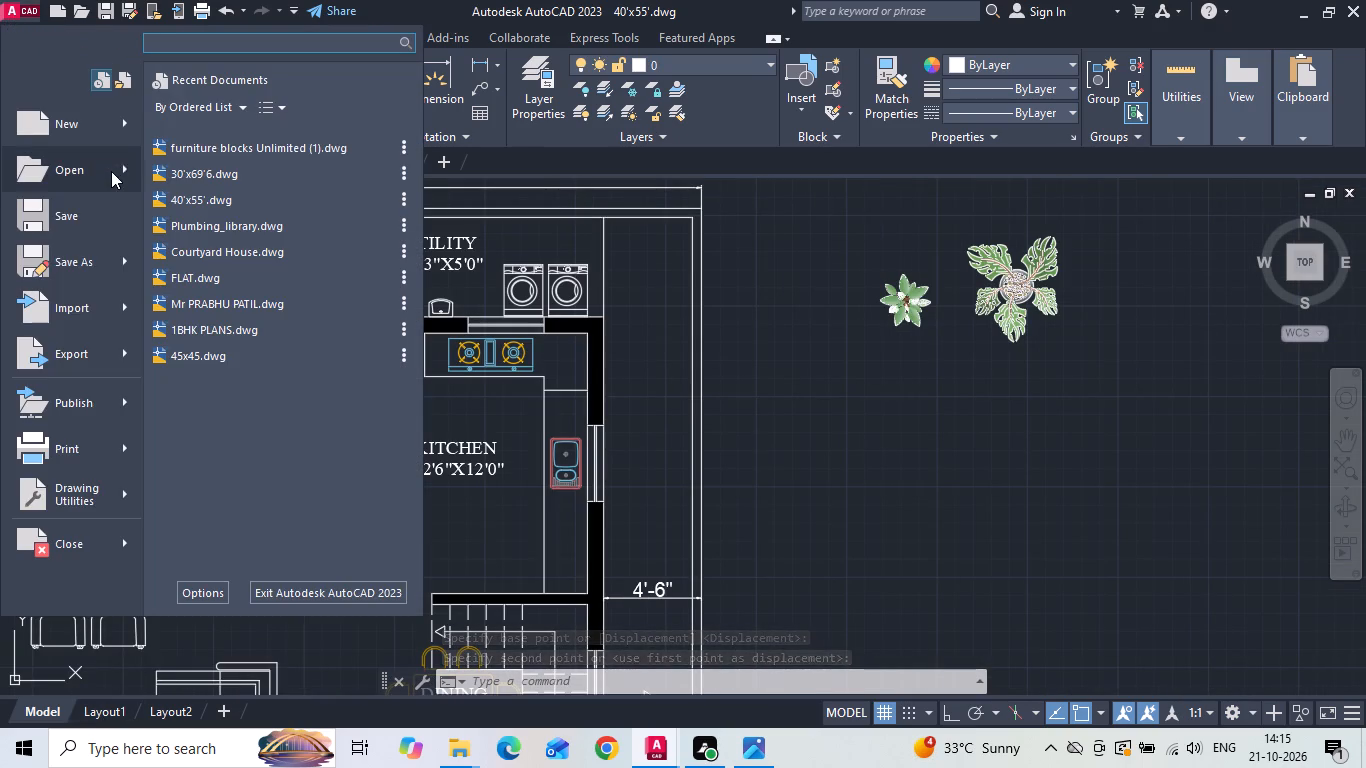
click(87, 180)
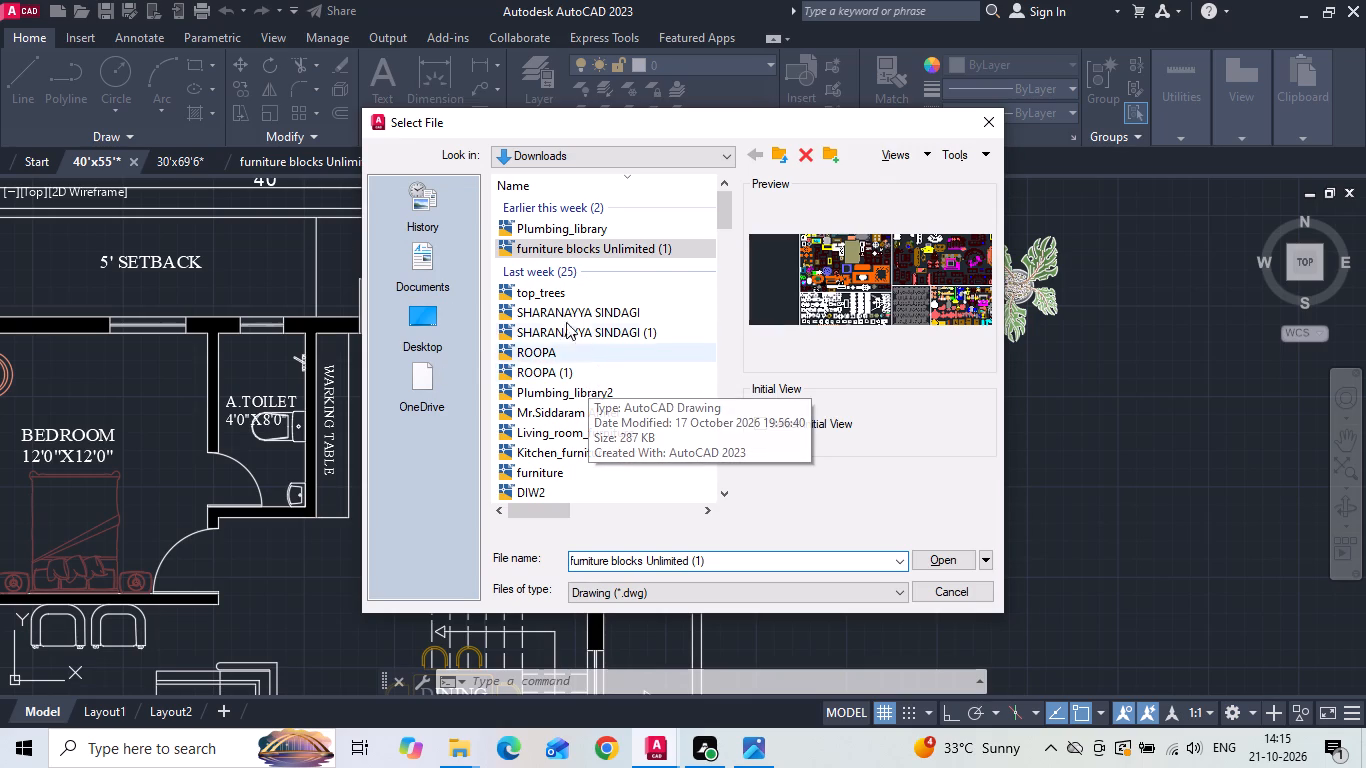
click(558, 291)
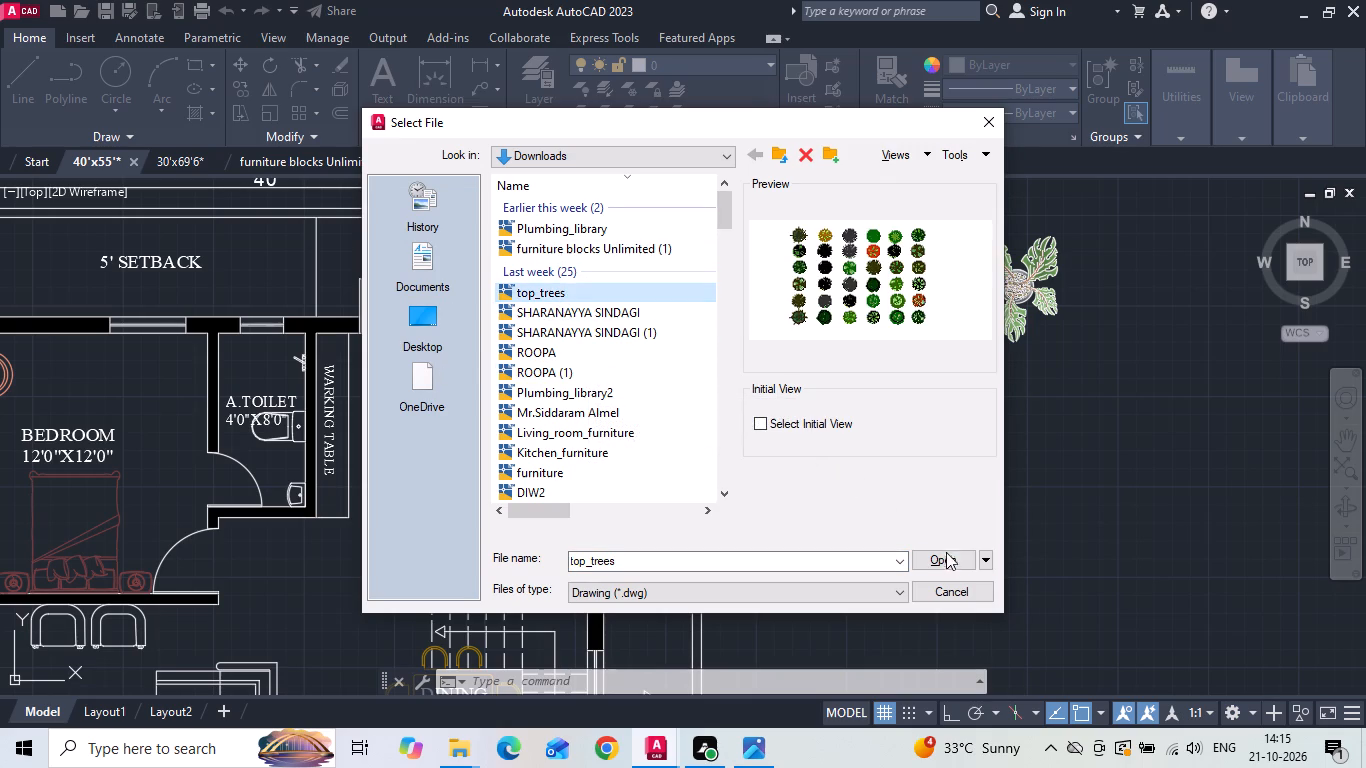
click(946, 563)
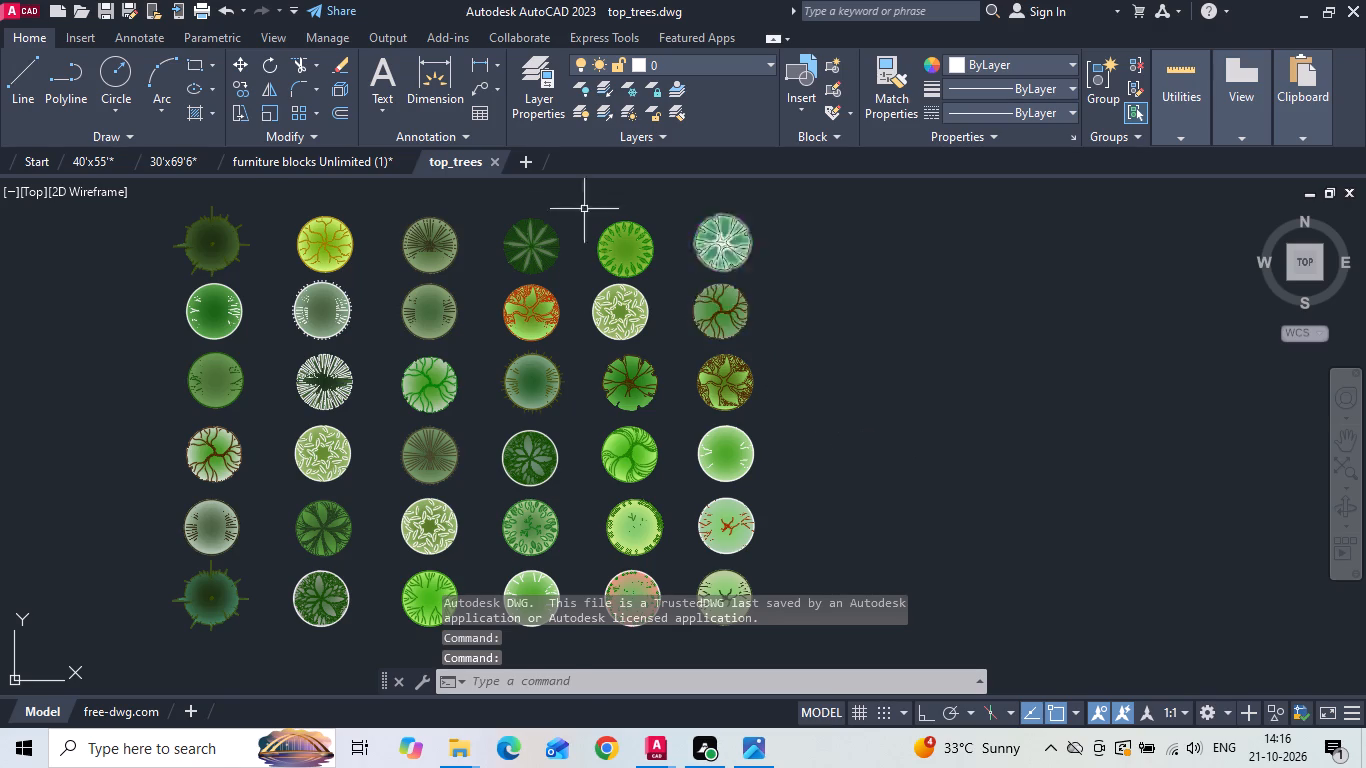
Examine the rows of top-view tree blocks for one that suits the plan's setback planting.
scroll(545, 198, up, 4)
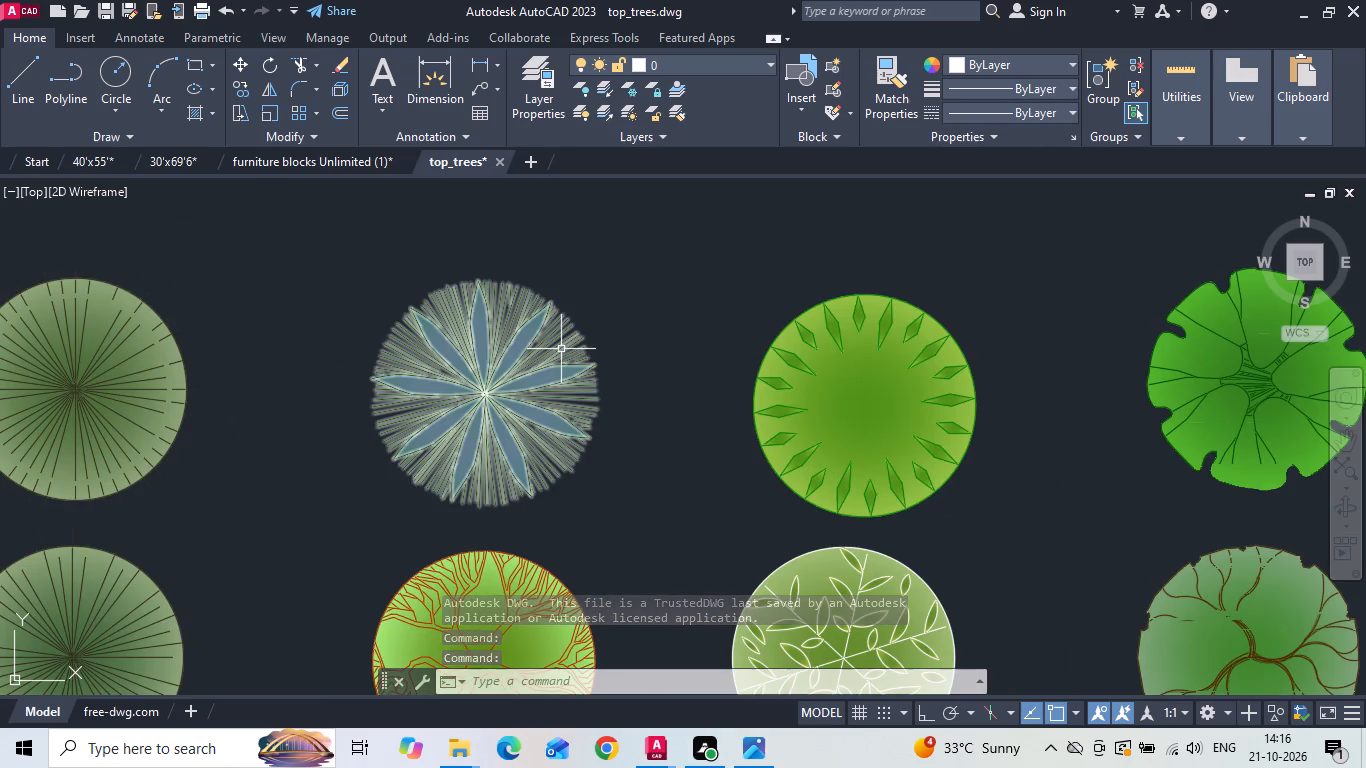
scroll(635, 310, down, 4)
scroll(731, 349, down, 3)
scroll(706, 369, up, 5)
scroll(581, 362, up, 1)
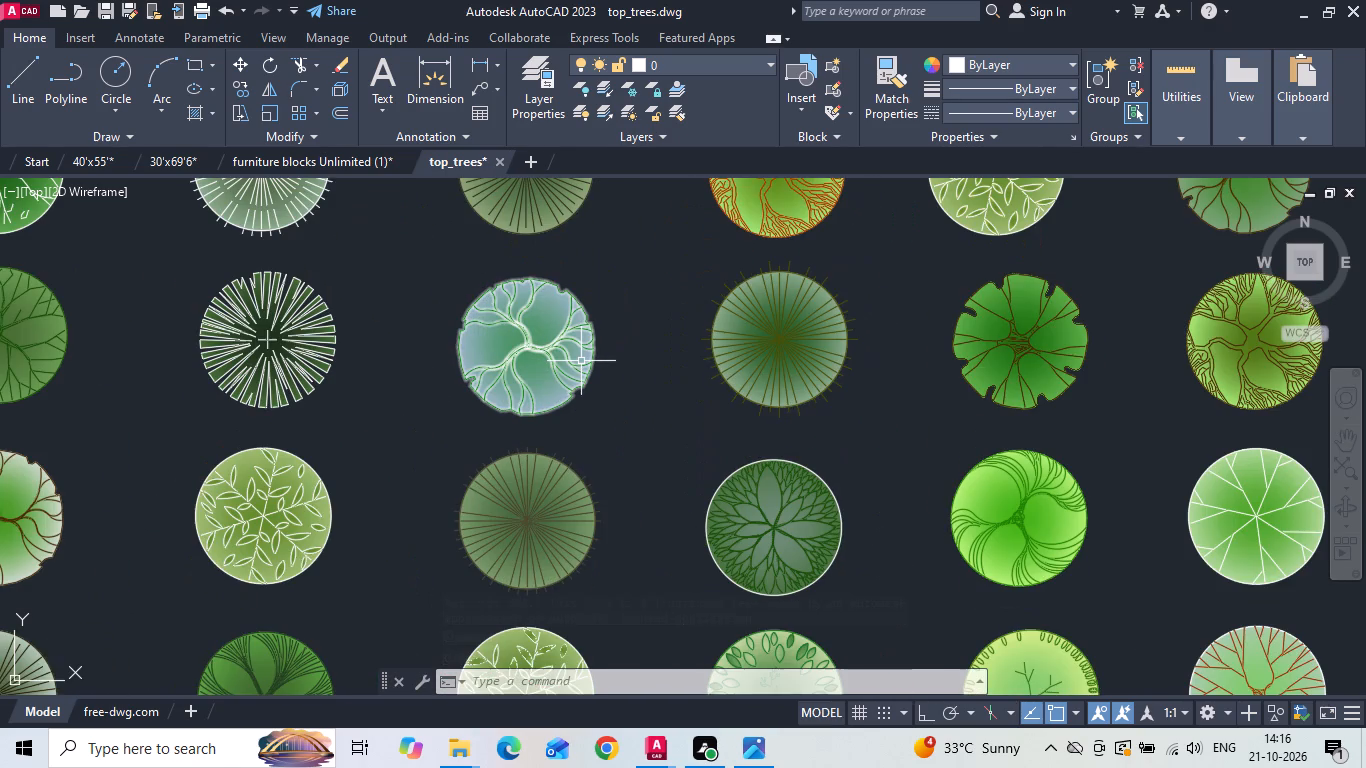
scroll(643, 326, down, 1)
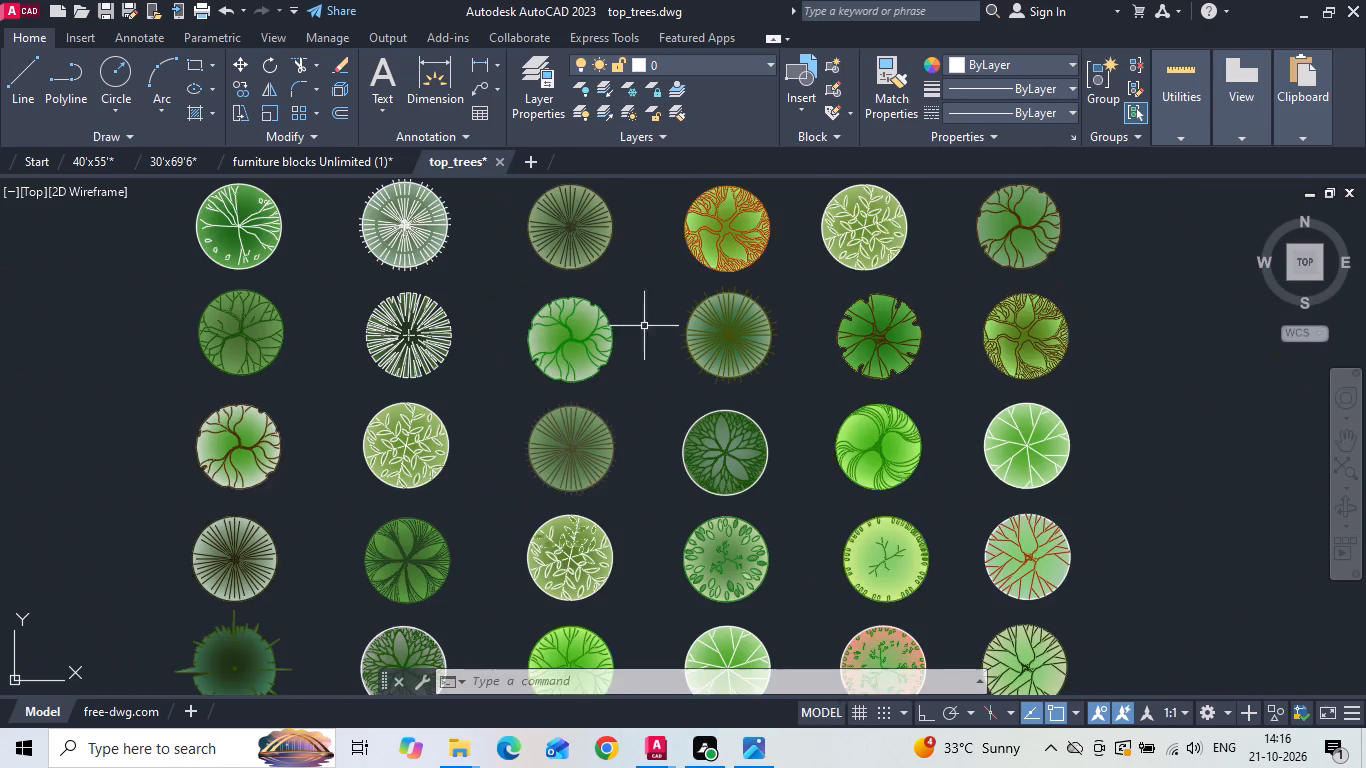
middle_drag(579, 485, 554, 336)
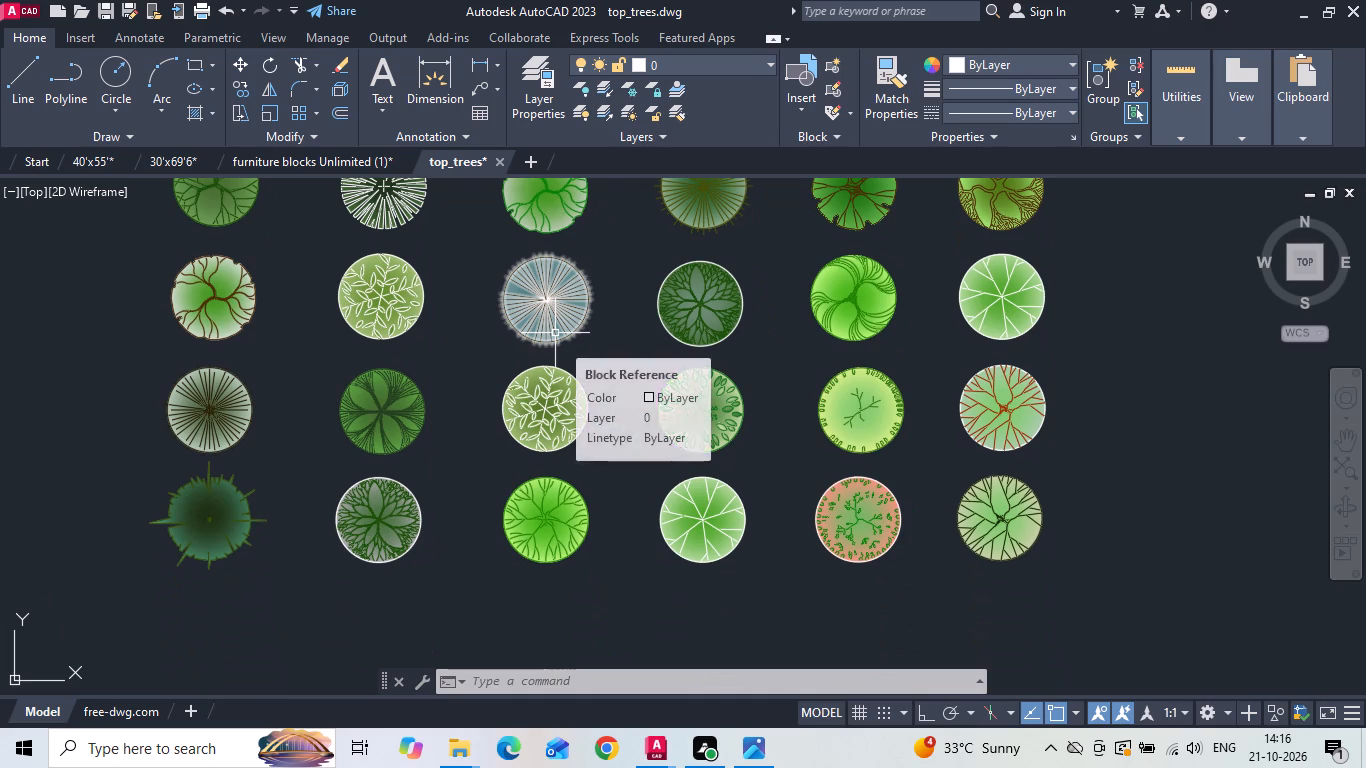
middle_drag(574, 451, 603, 601)
scroll(225, 282, up, 2)
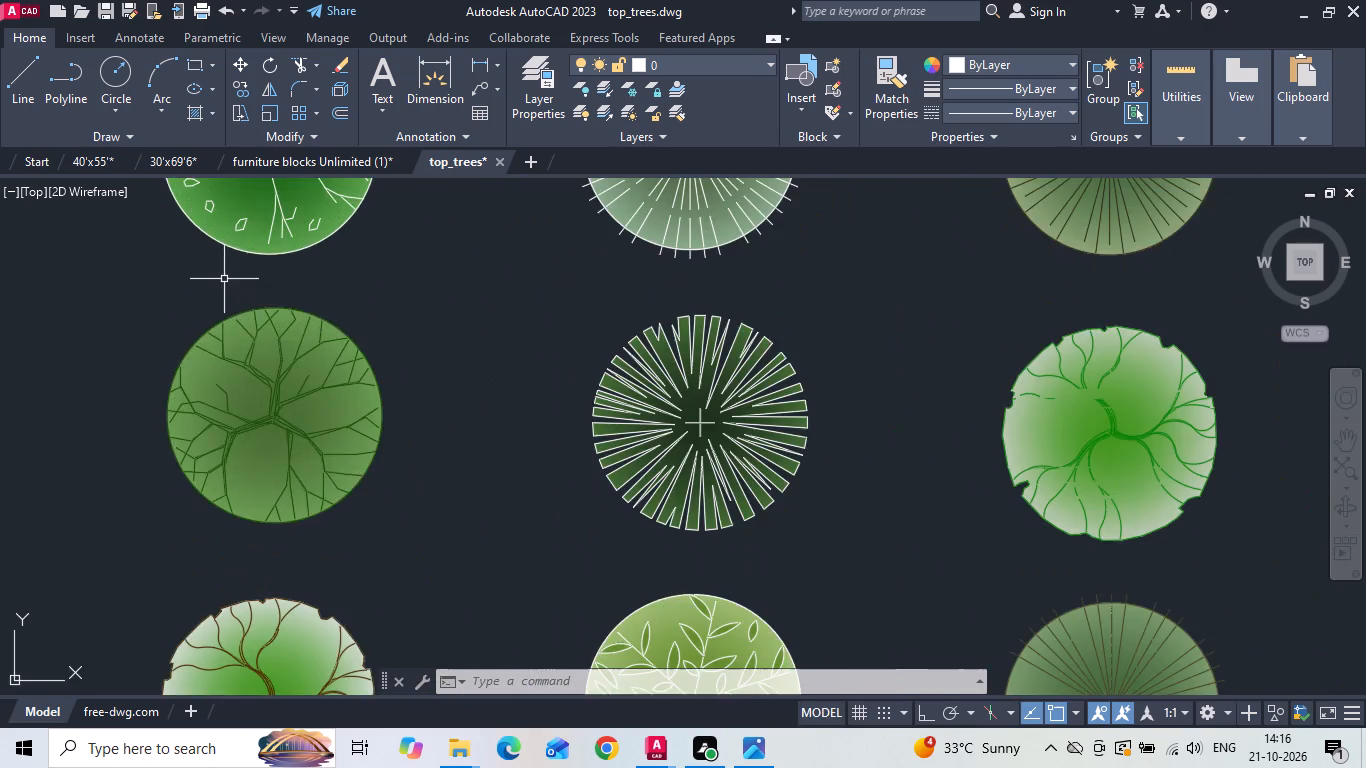
scroll(269, 379, down, 2)
middle_drag(531, 370, 535, 473)
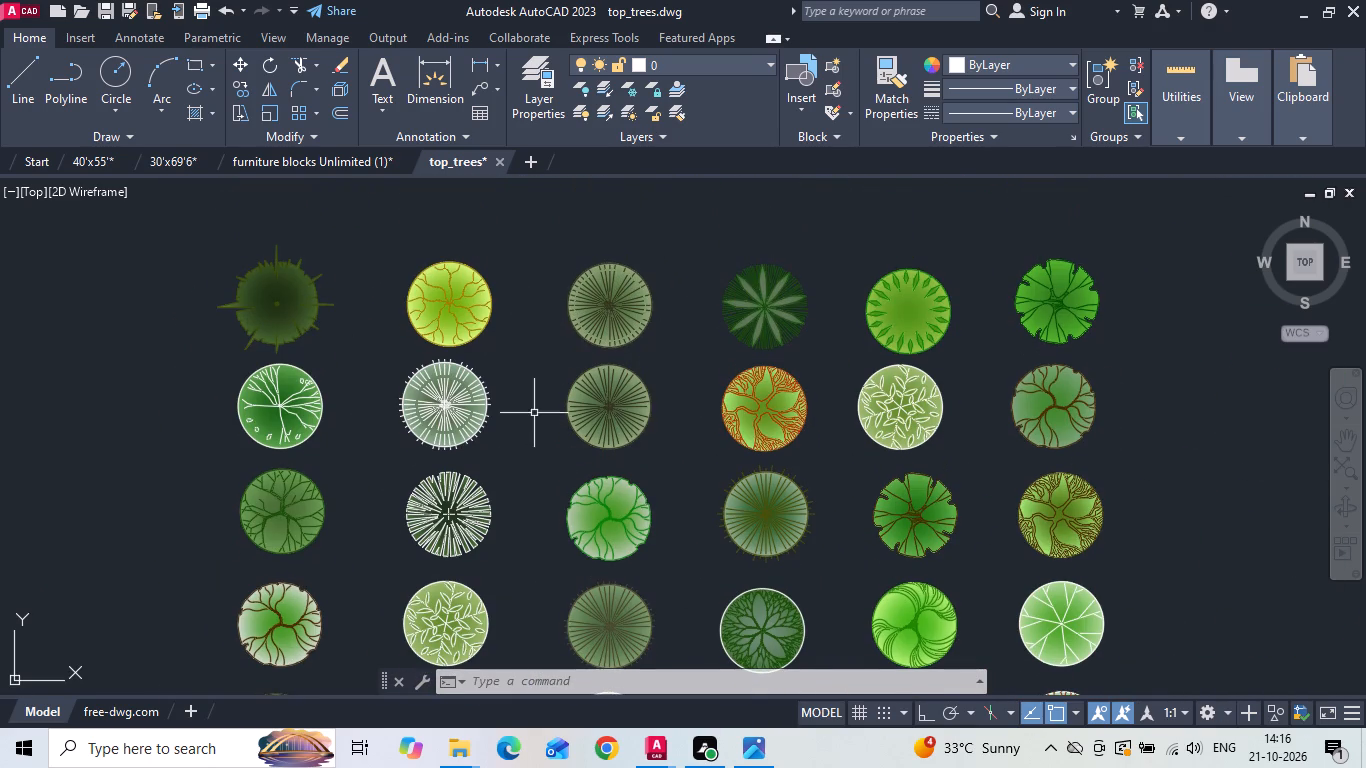
Copy the dark green tree with long radiating leaves from the top row and paste it into the 40'x55' drawing, outside the kitchen side boundary.
scroll(758, 306, up, 1)
click(759, 301)
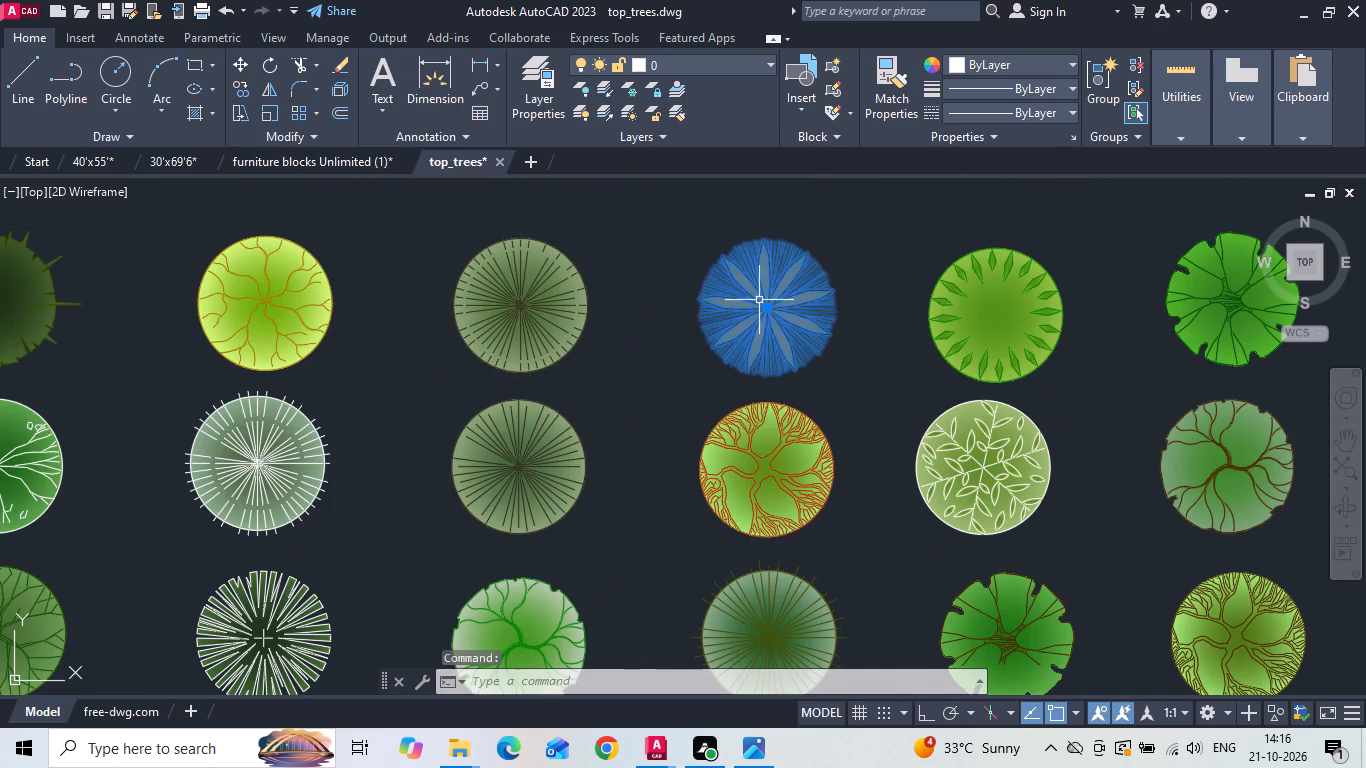
key(ctrl+c)
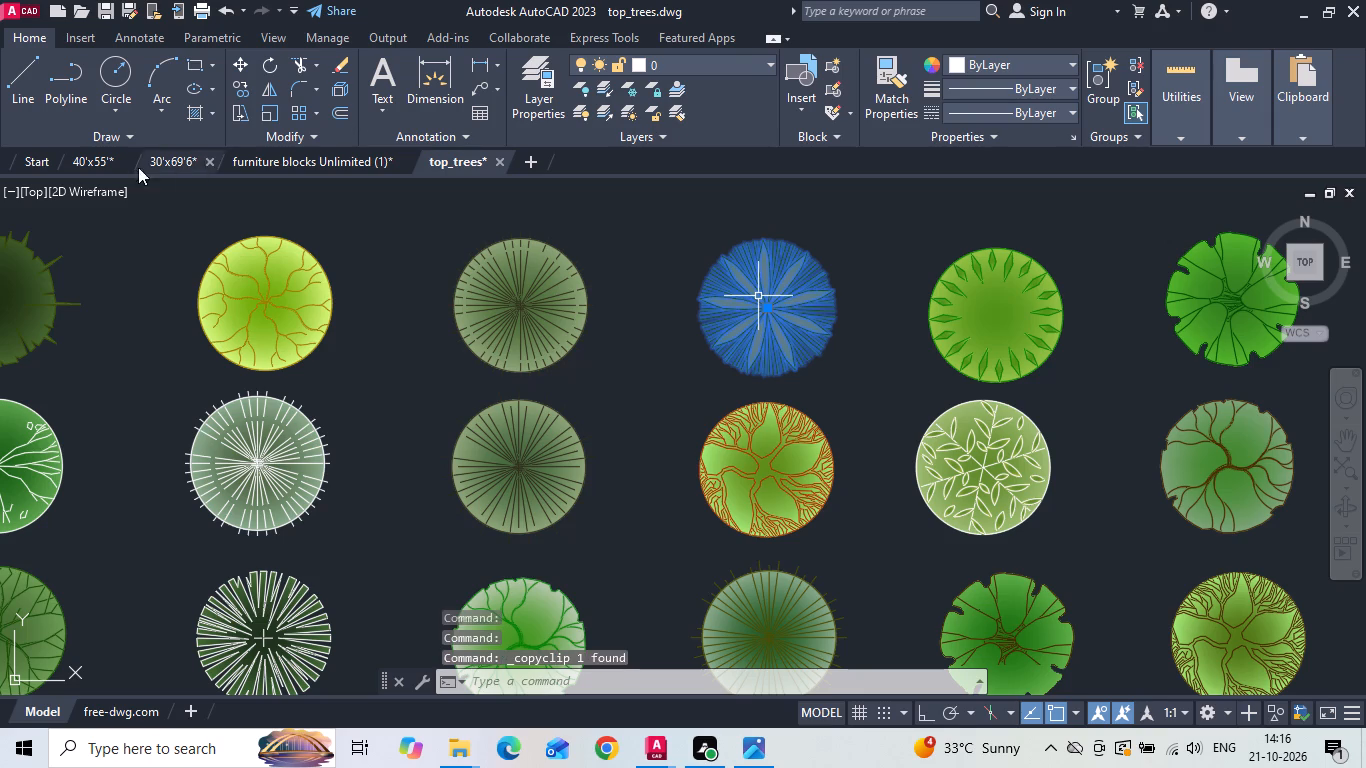
click(98, 166)
key(ctrl+v)
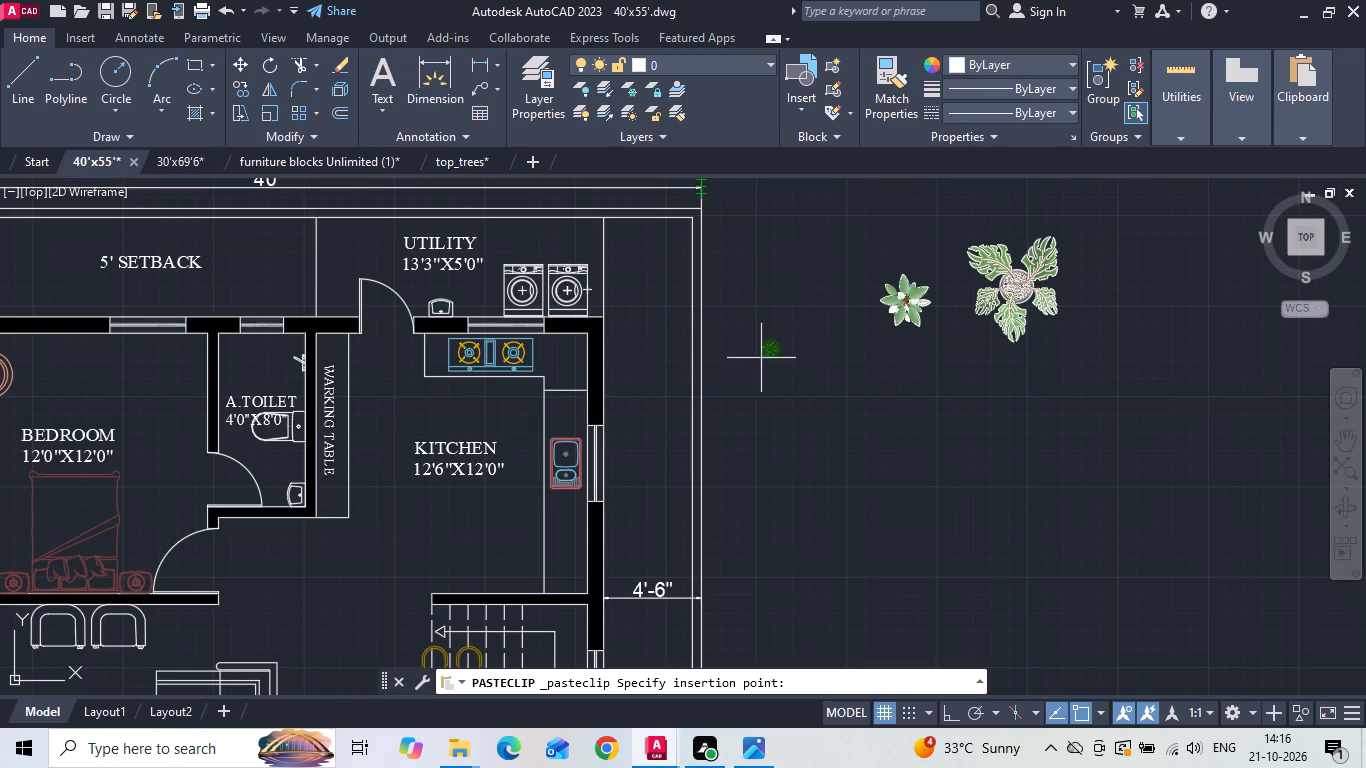
click(784, 377)
Copy the bright green spiky plant overlapping the round bush in the 4' setback of the 30'x69'6" drawing.
middle_drag(784, 393, 803, 315)
scroll(857, 275, down, 2)
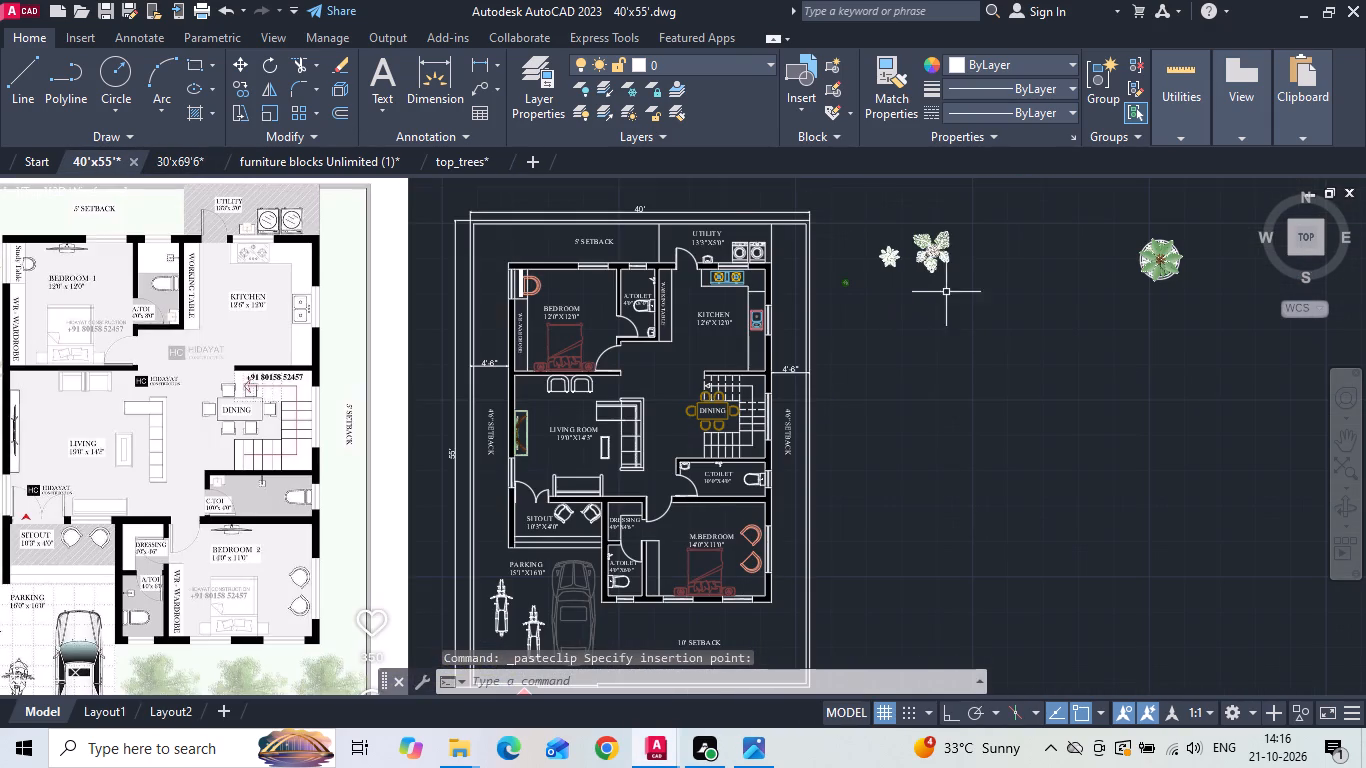
scroll(966, 288, down, 1)
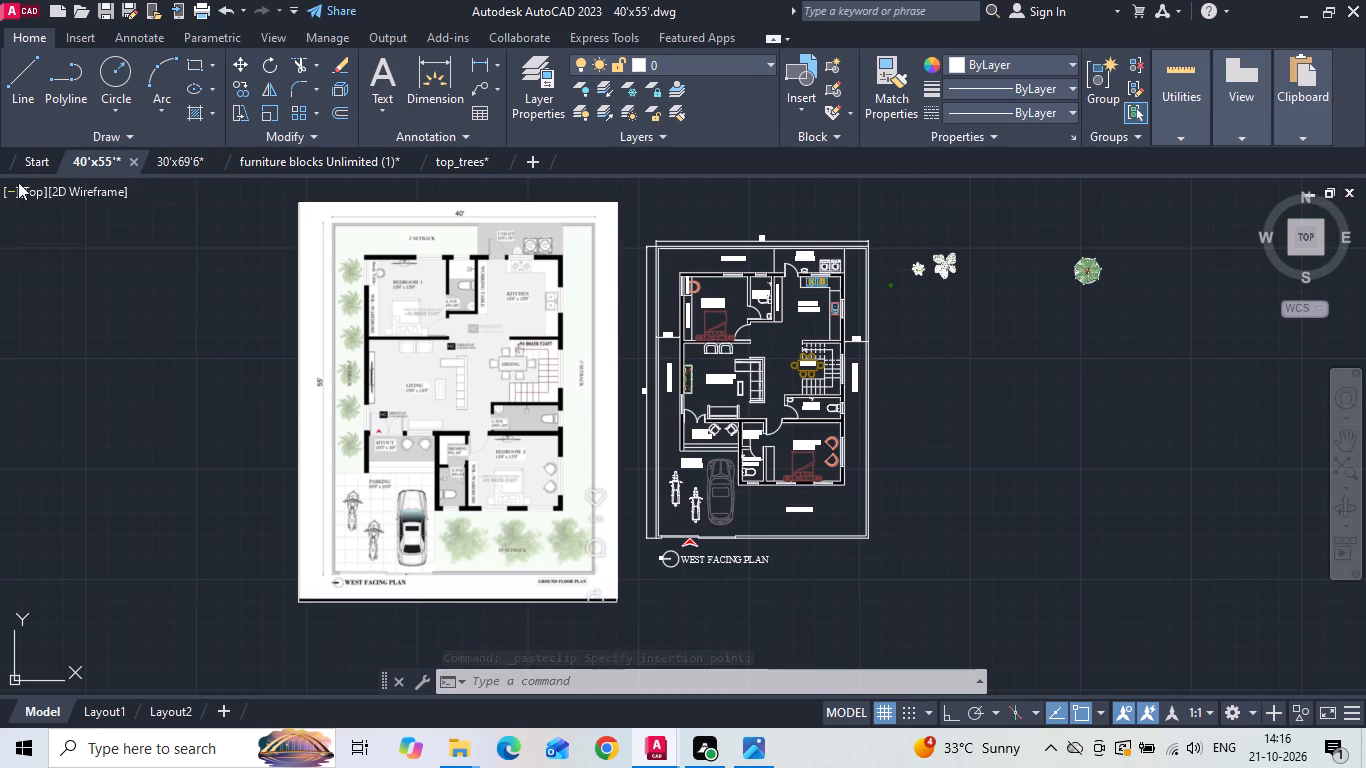
click(171, 152)
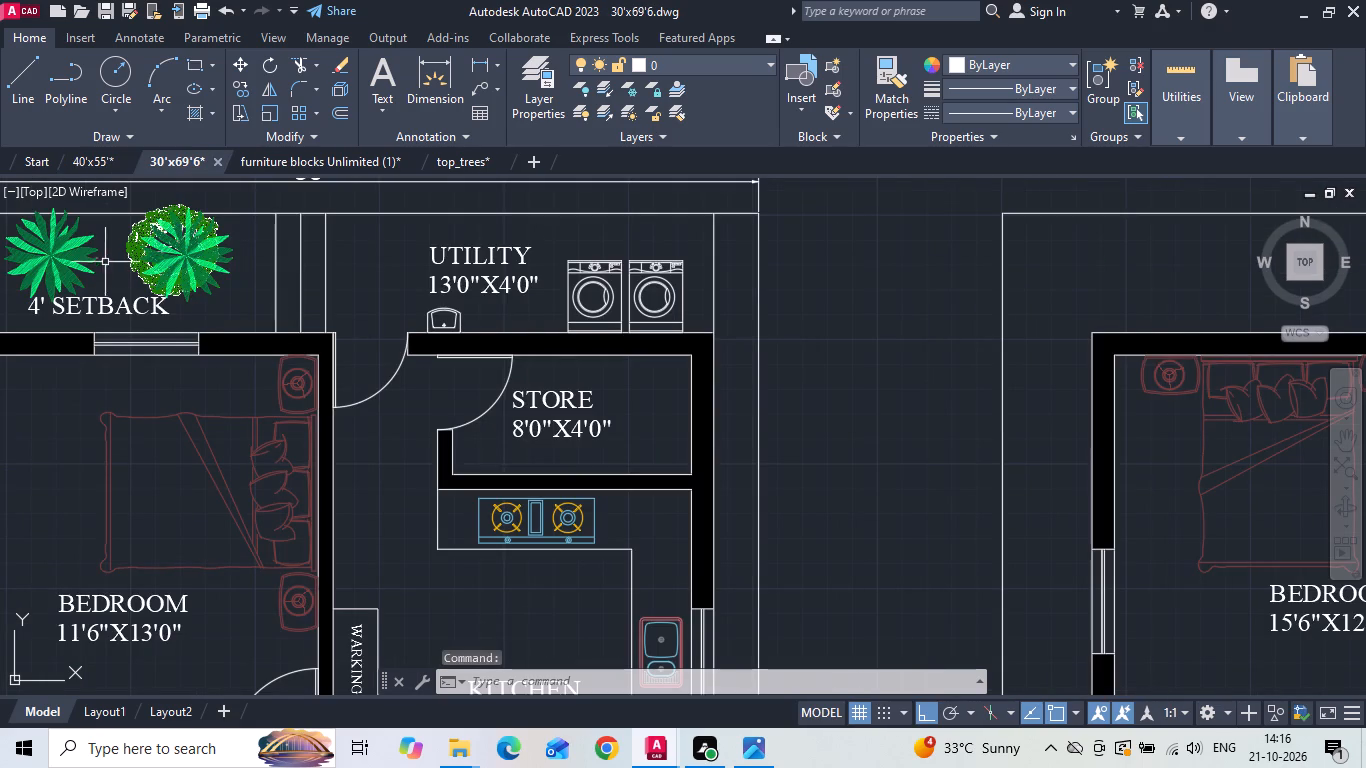
middle_drag(110, 249, 422, 244)
scroll(439, 209, up, 1)
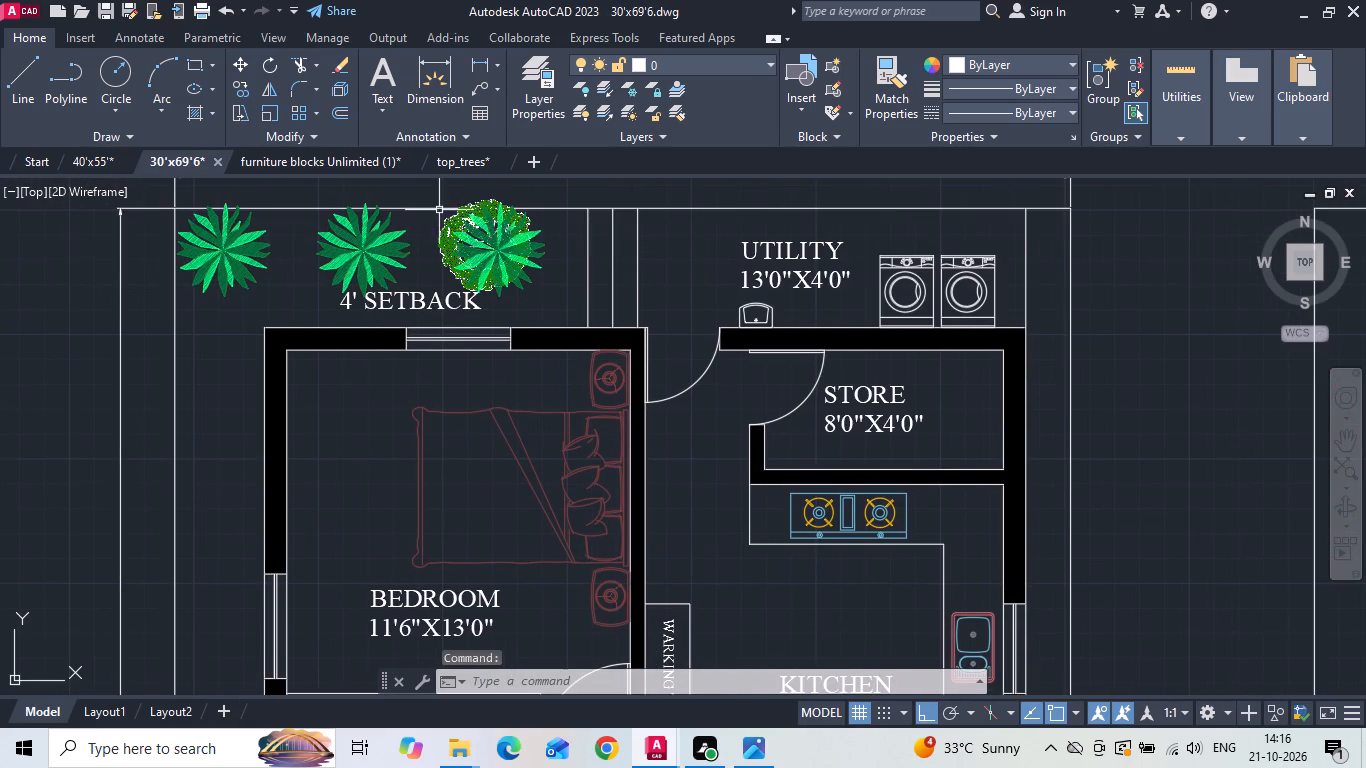
click(528, 272)
key(ctrl+c)
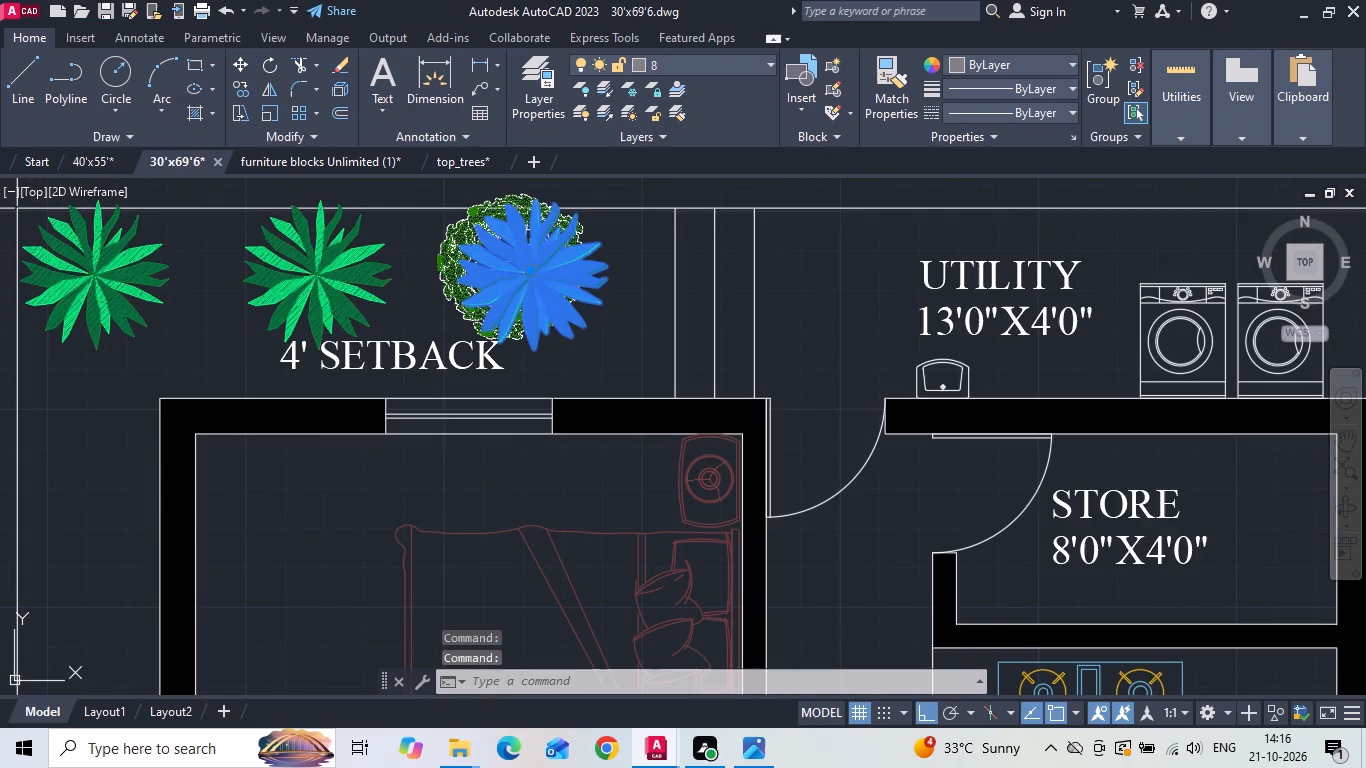
Paste the bright green plant into the 40'x55' drawing, in the 4'6" side setback beside the bedroom's study table.
click(84, 161)
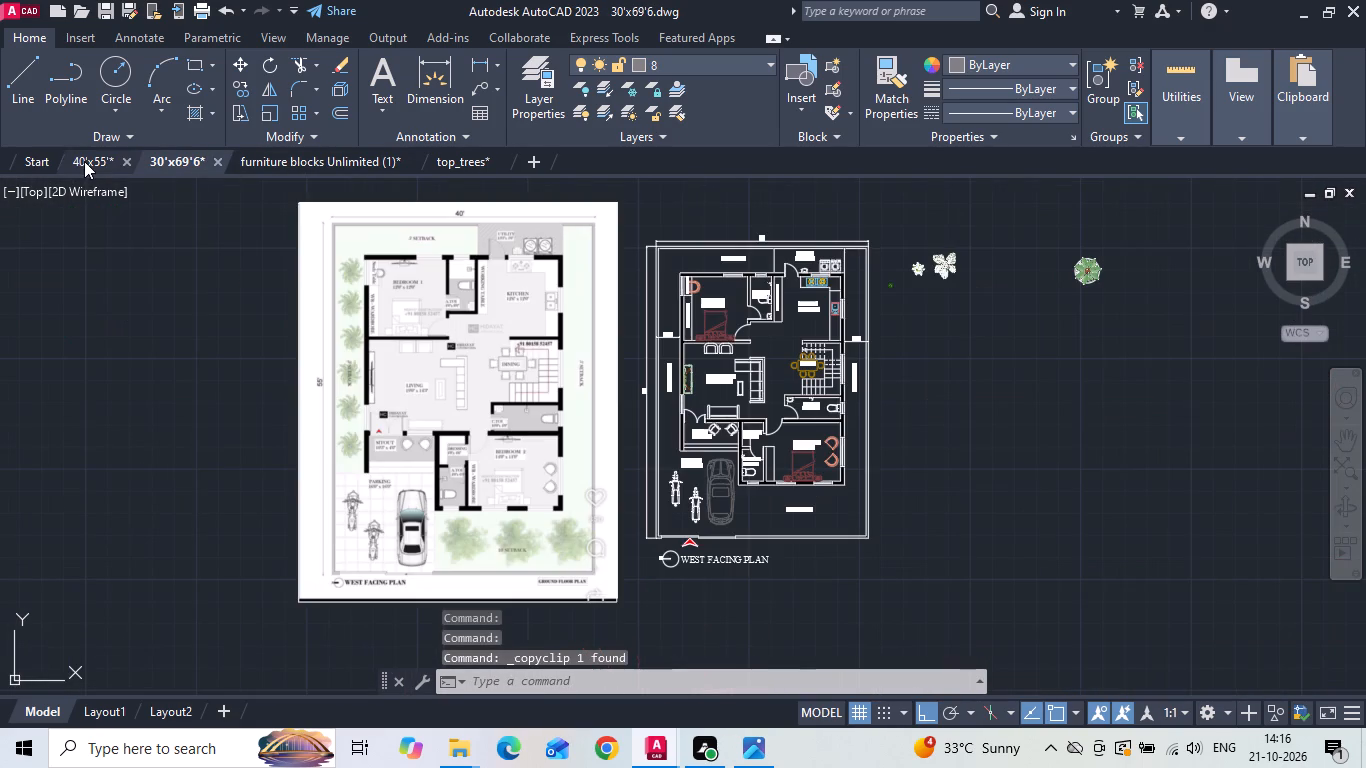
key(ctrl+v)
scroll(652, 277, up, 3)
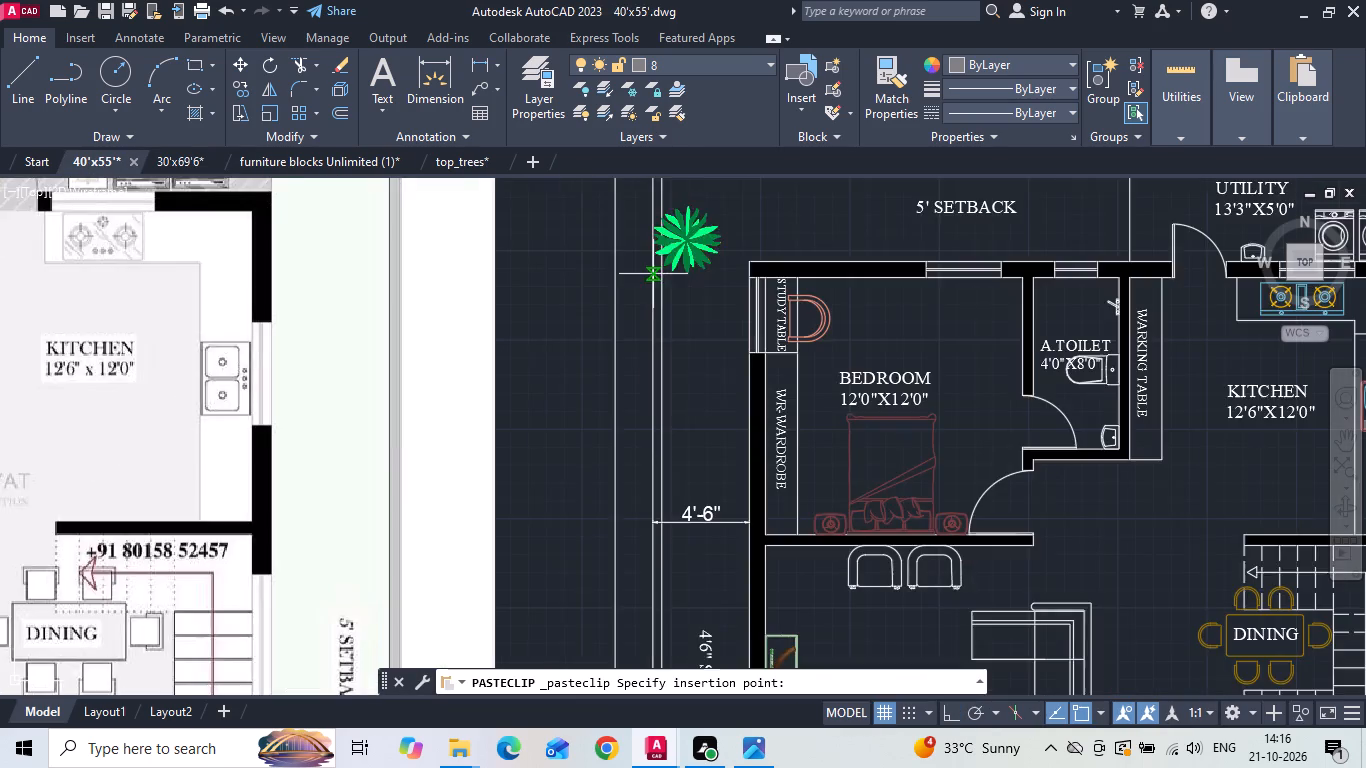
scroll(699, 303, down, 2)
scroll(702, 309, up, 1)
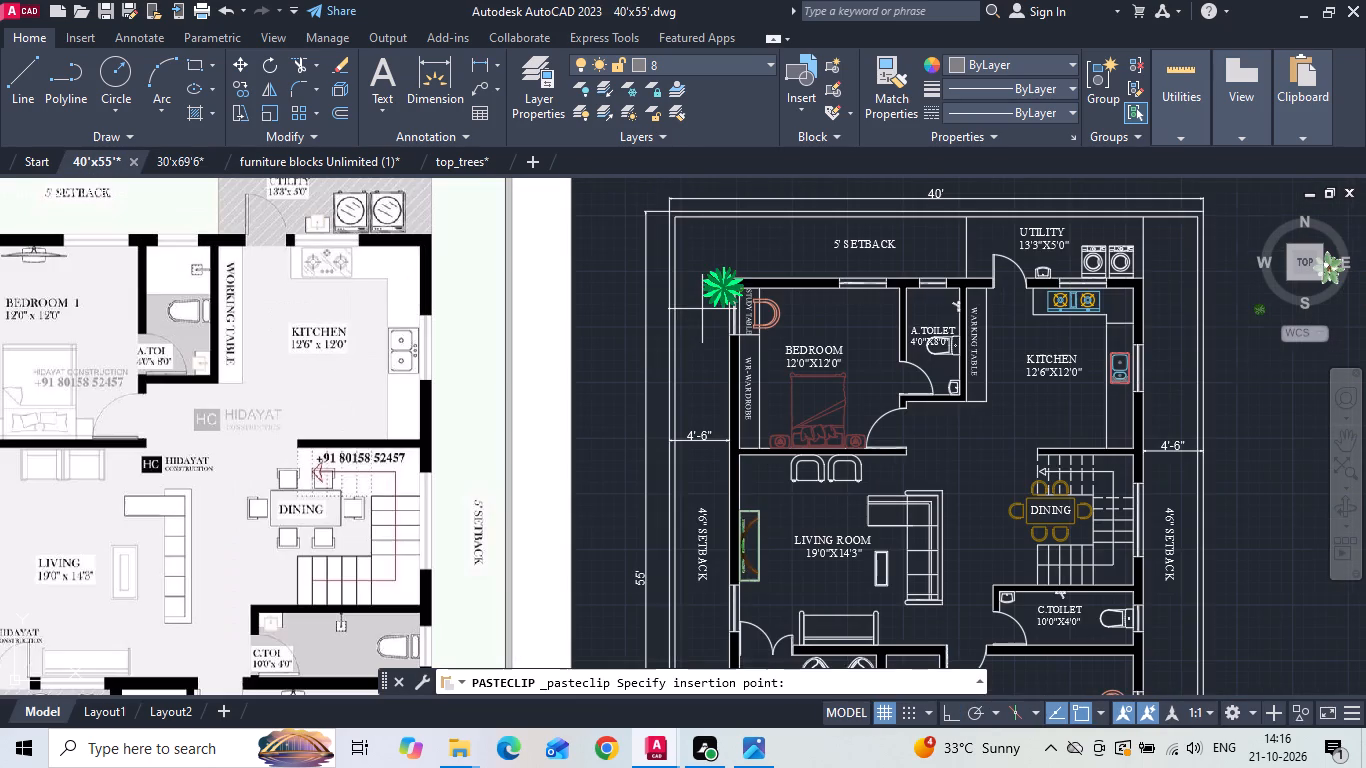
click(683, 321)
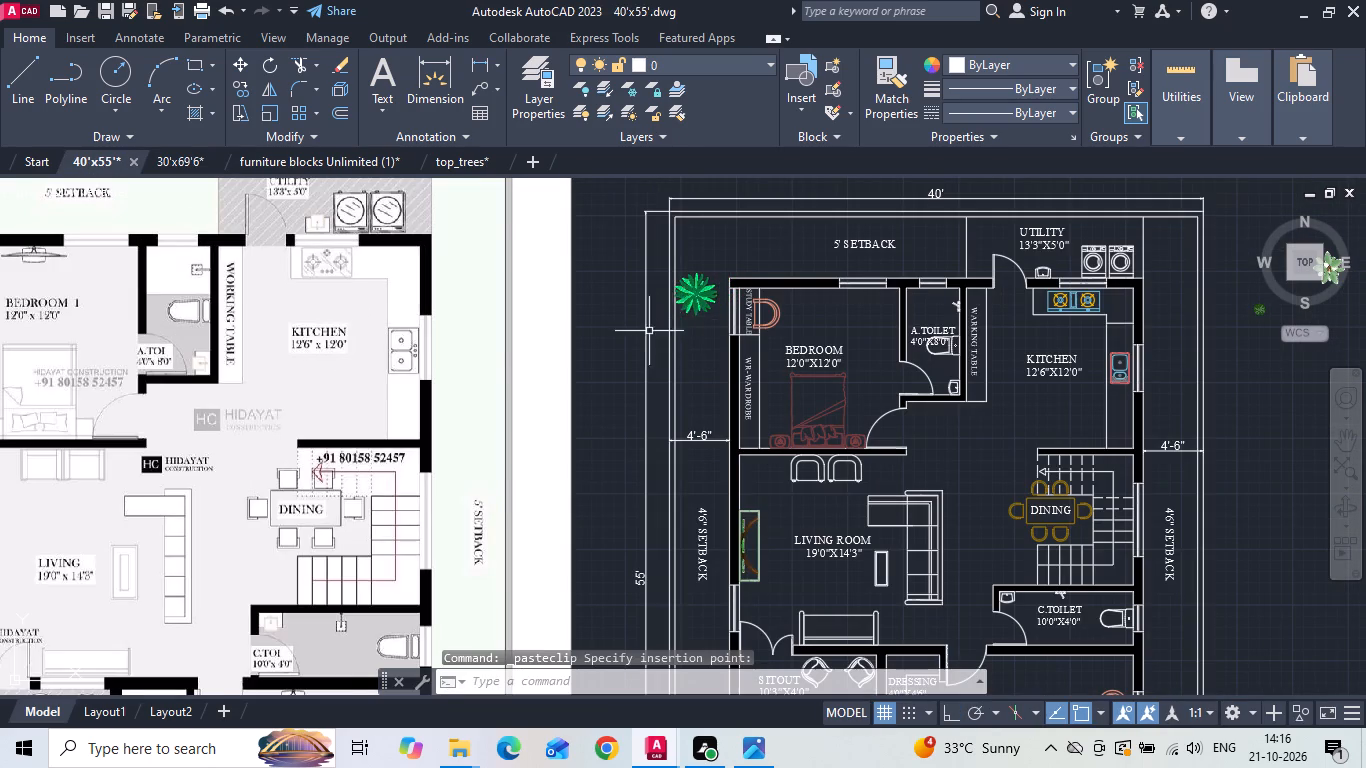
scroll(649, 331, down, 1)
key(Escape)
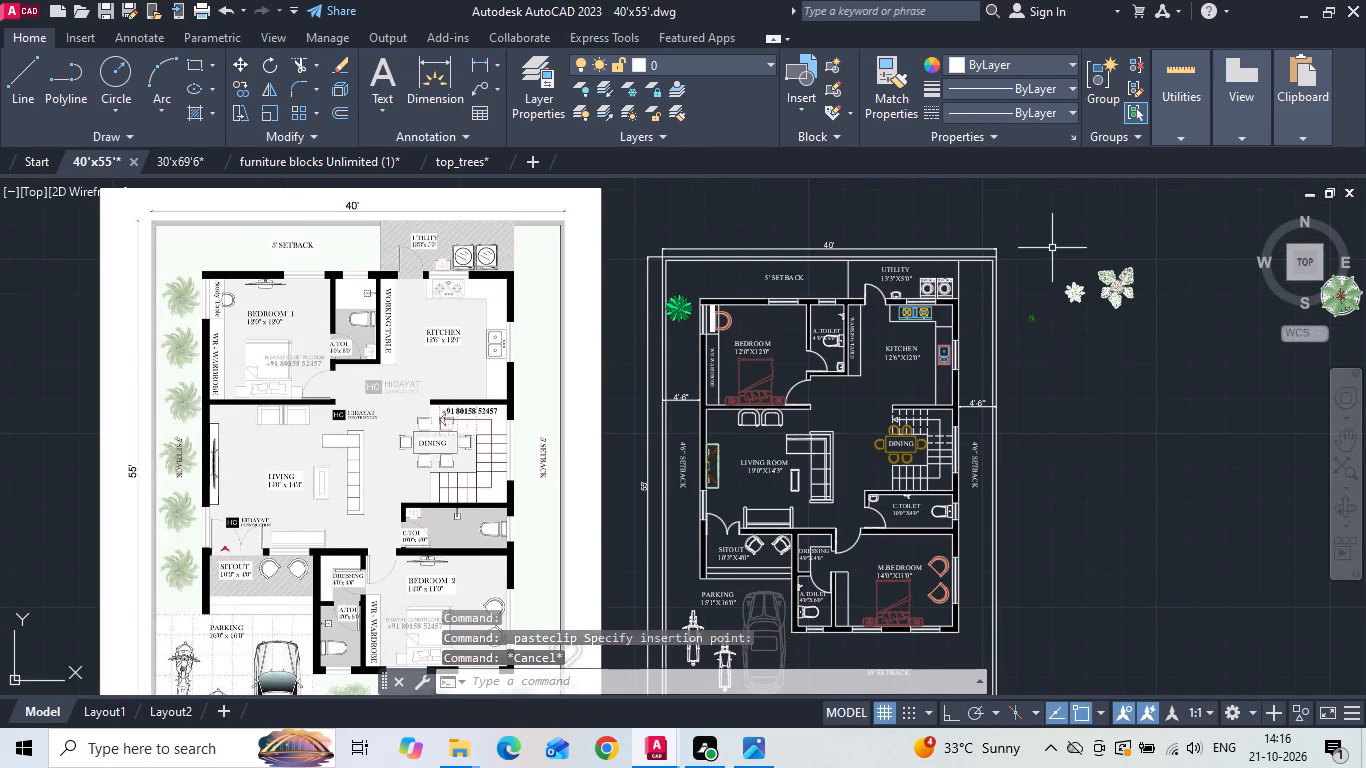
Move the large-leaf potted plant from outside the kitchen side into the 4'6" side setback, just below the bright green plant.
click(1142, 294)
click(1111, 253)
right_click(1111, 251)
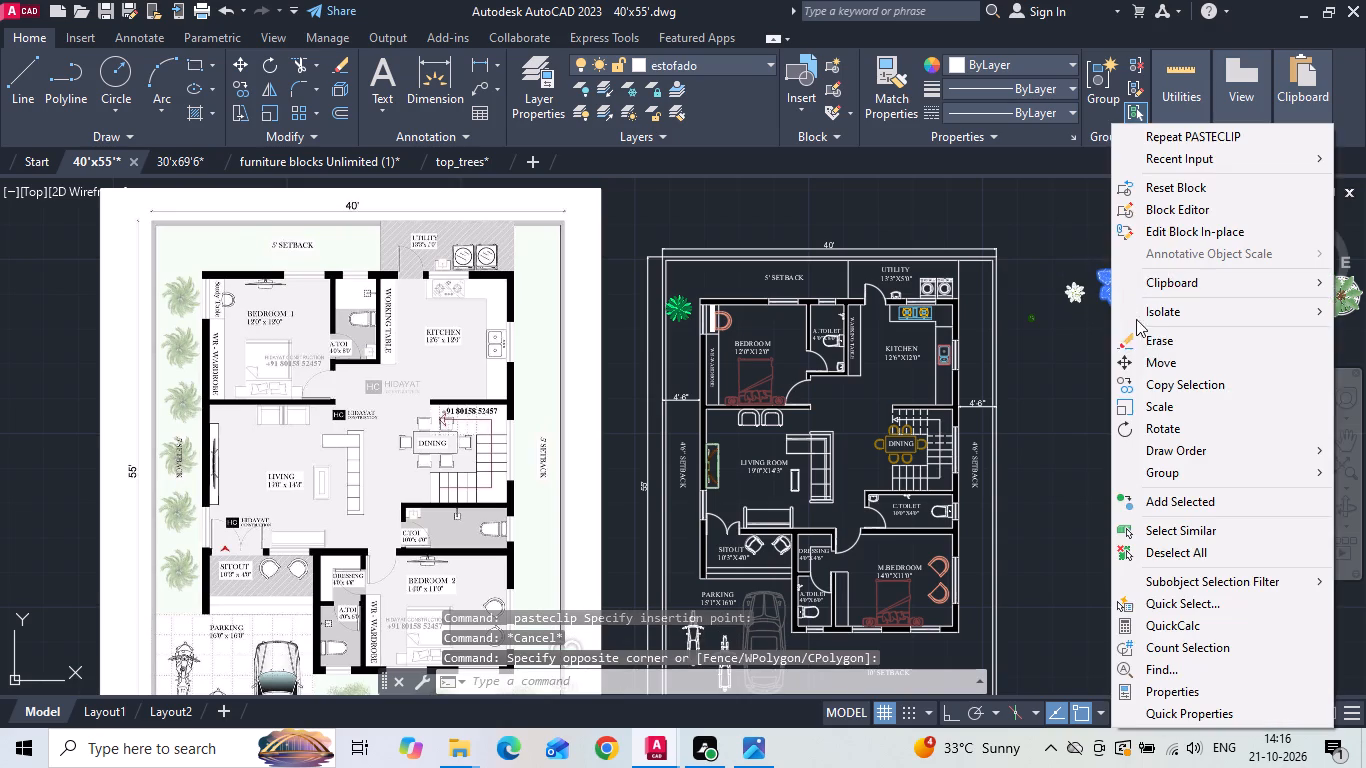
click(1154, 358)
click(1122, 286)
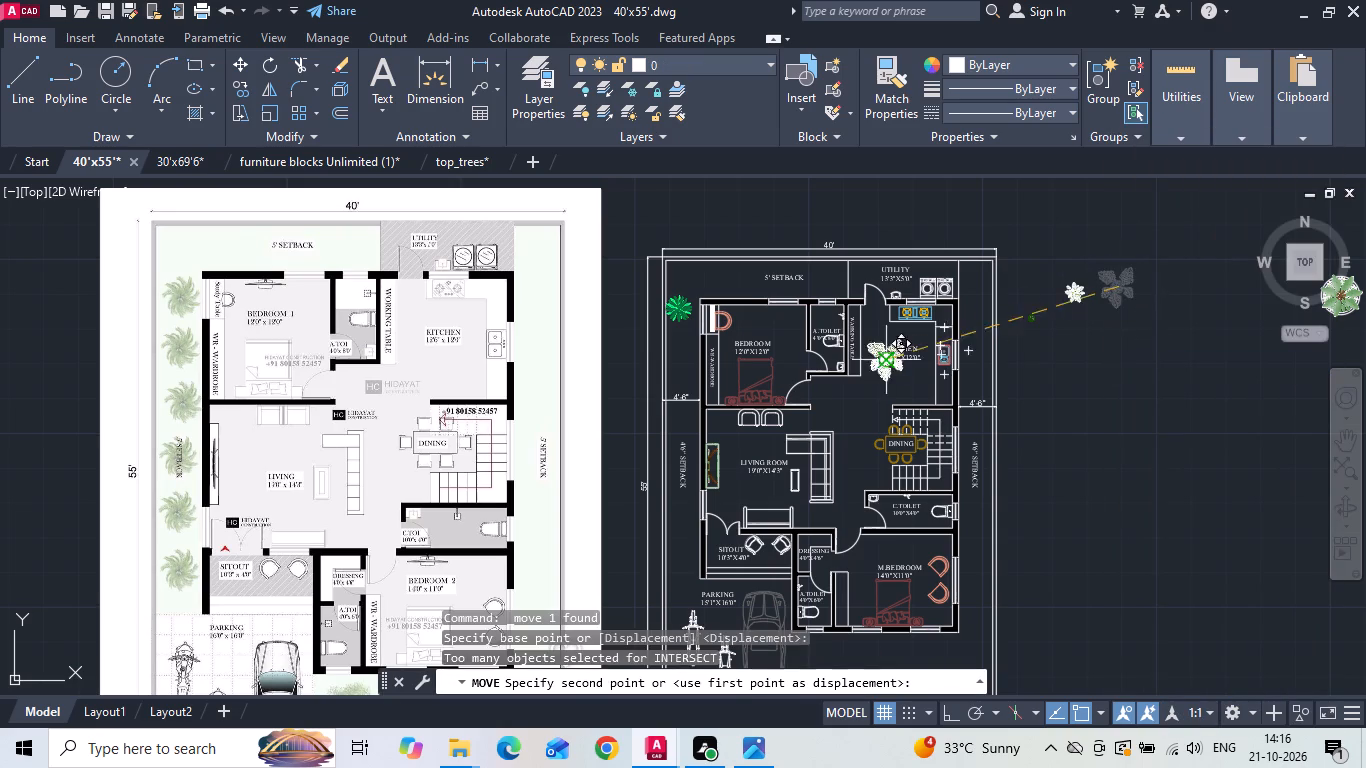
scroll(666, 353, up, 3)
scroll(700, 338, down, 1)
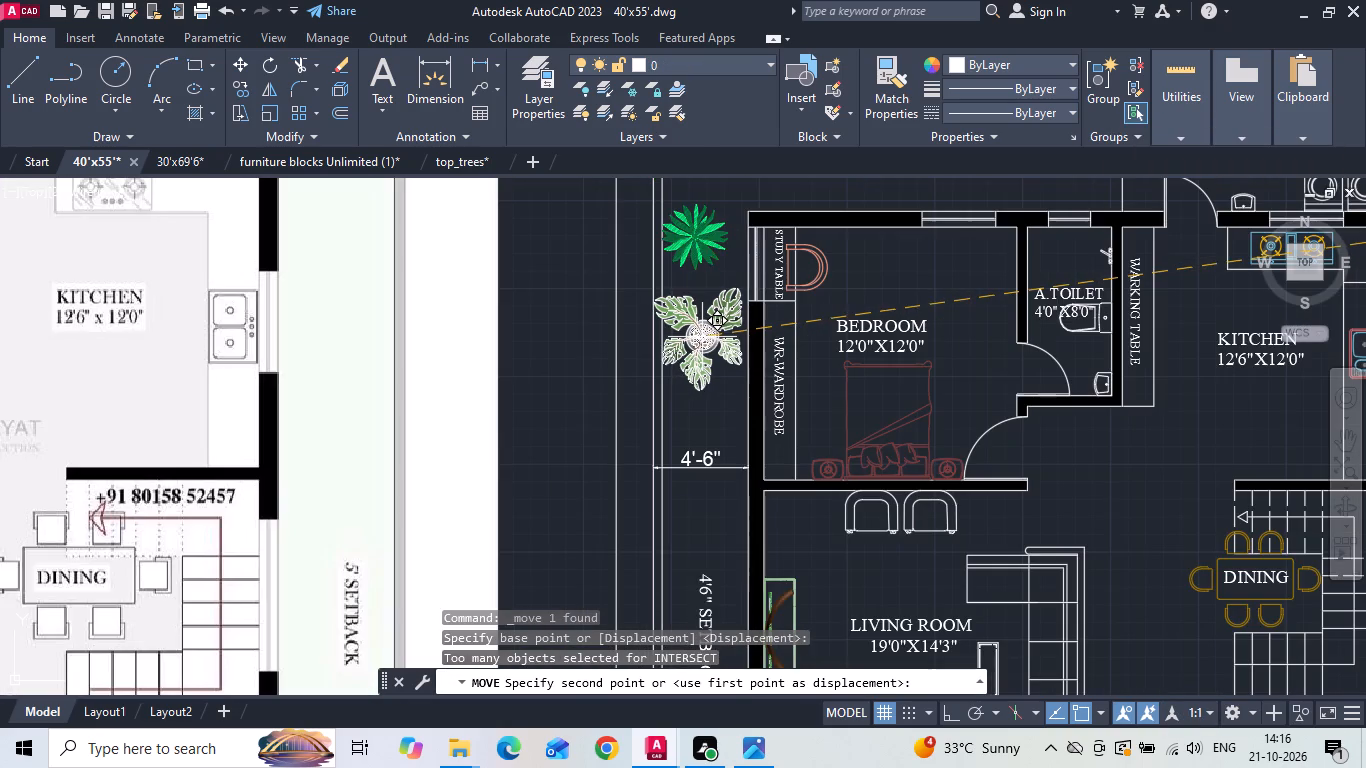
click(706, 326)
Copy the large-leaf potted plant twice straight down the side setback, beside the upper living room and near the sitout doors.
right_click(706, 324)
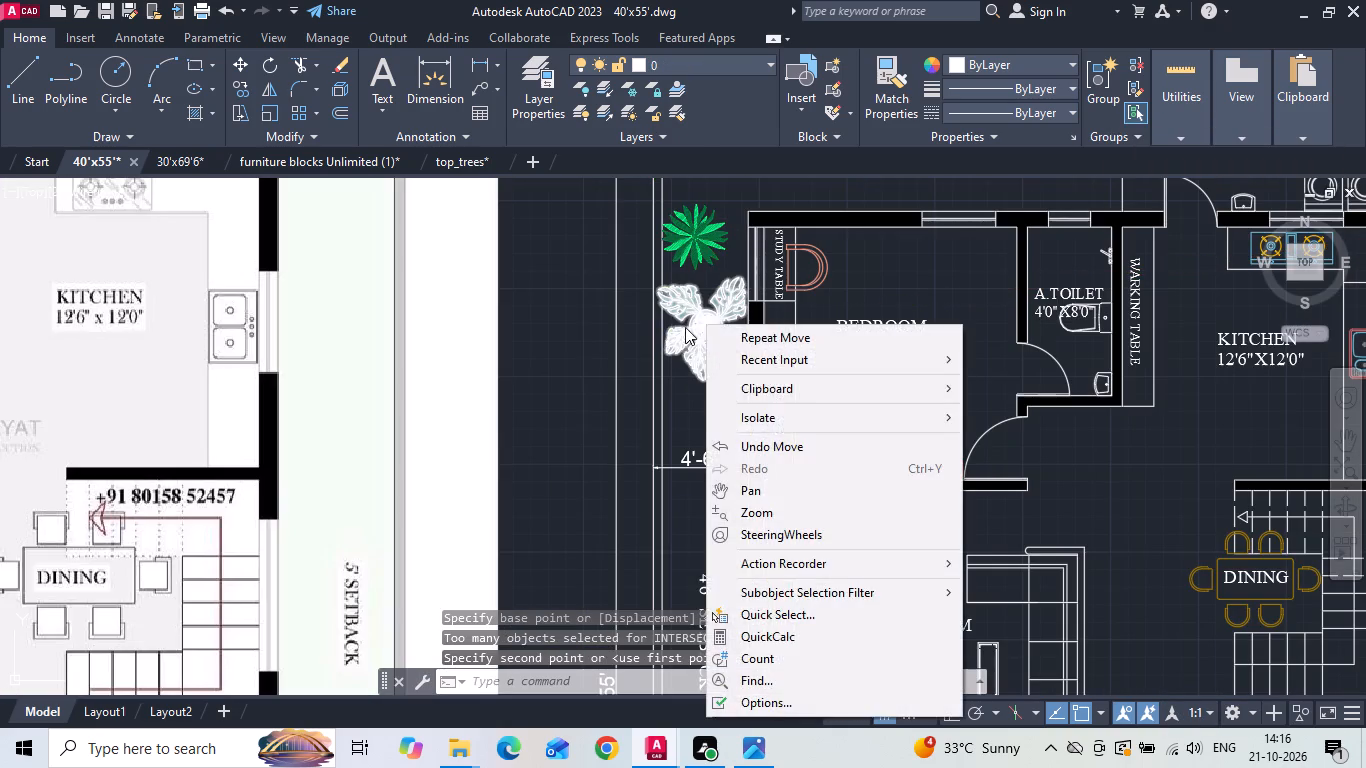
click(684, 326)
right_click(684, 324)
click(715, 376)
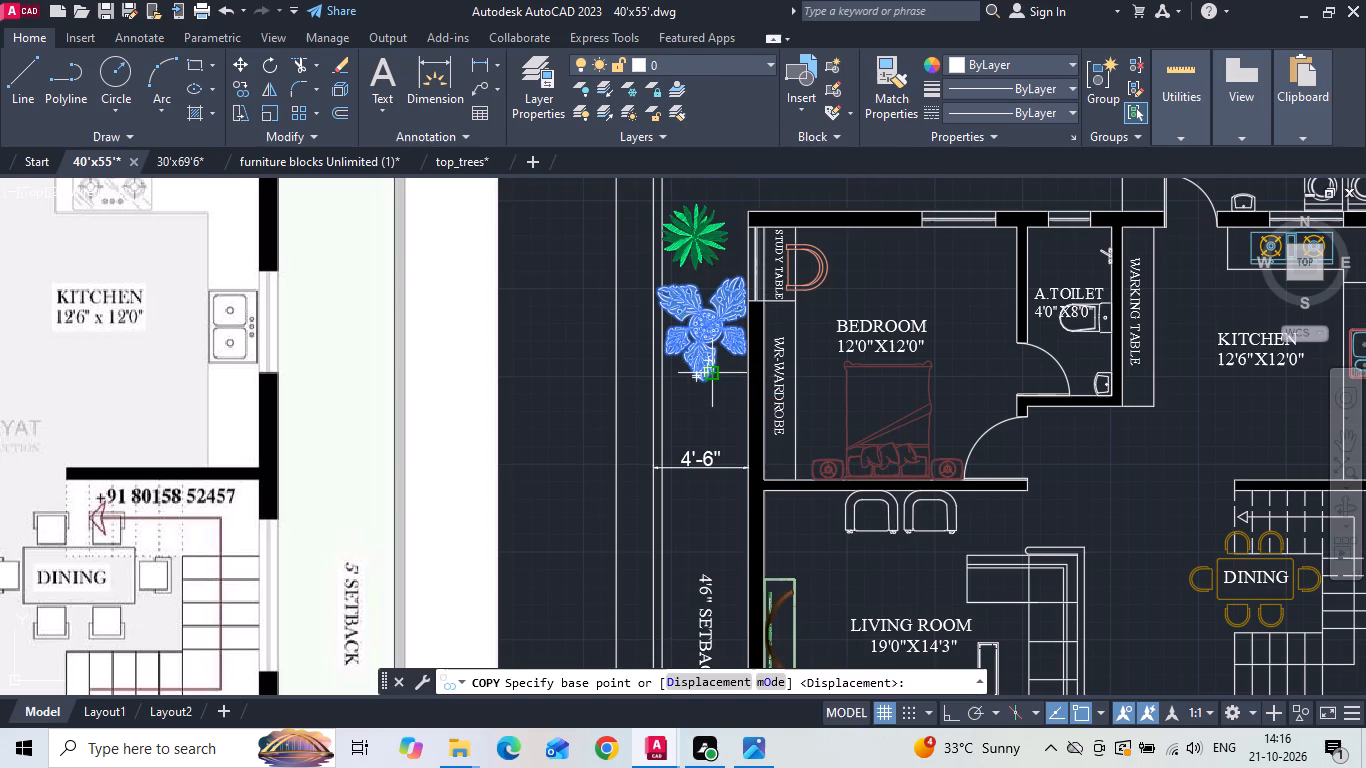
key(F8)
drag(715, 353, 709, 384)
middle_drag(723, 563, 715, 539)
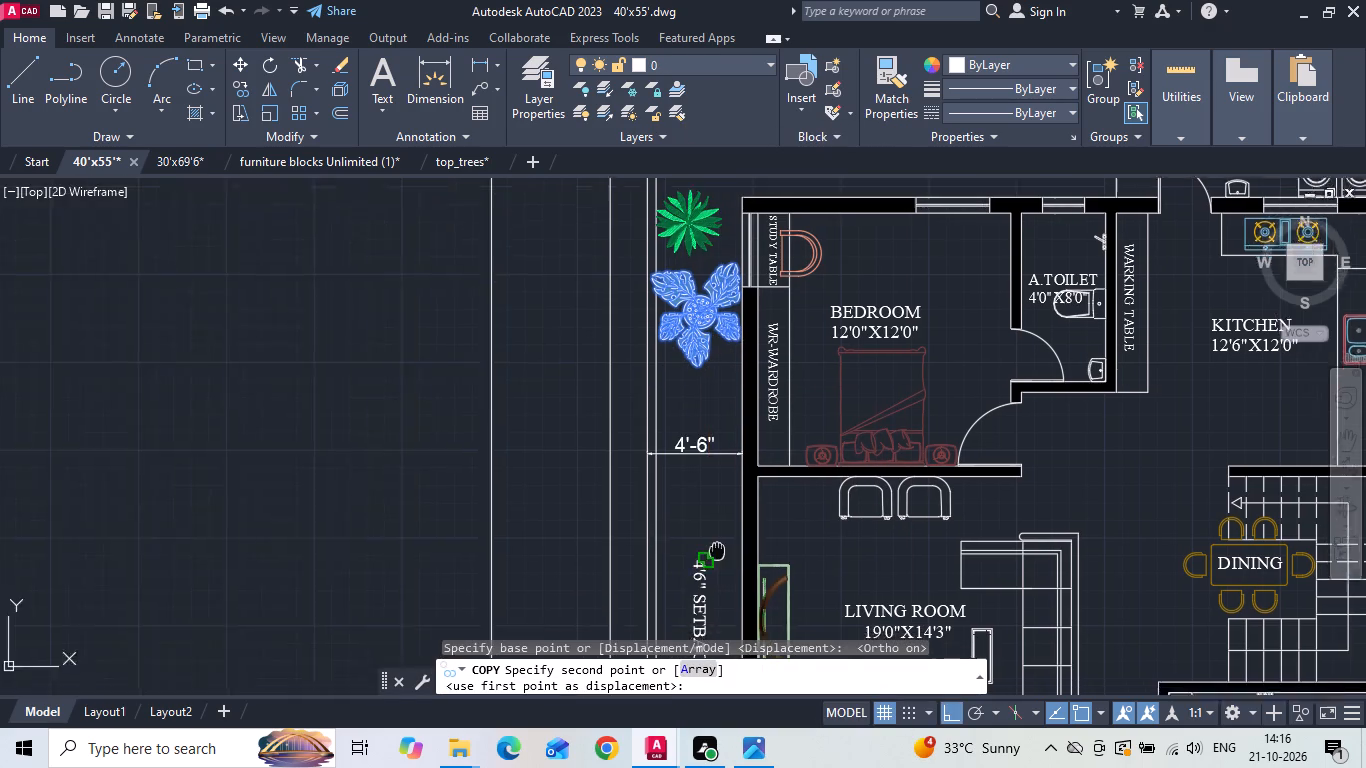
middle_drag(715, 539, 704, 472)
click(703, 470)
scroll(700, 350, down, 2)
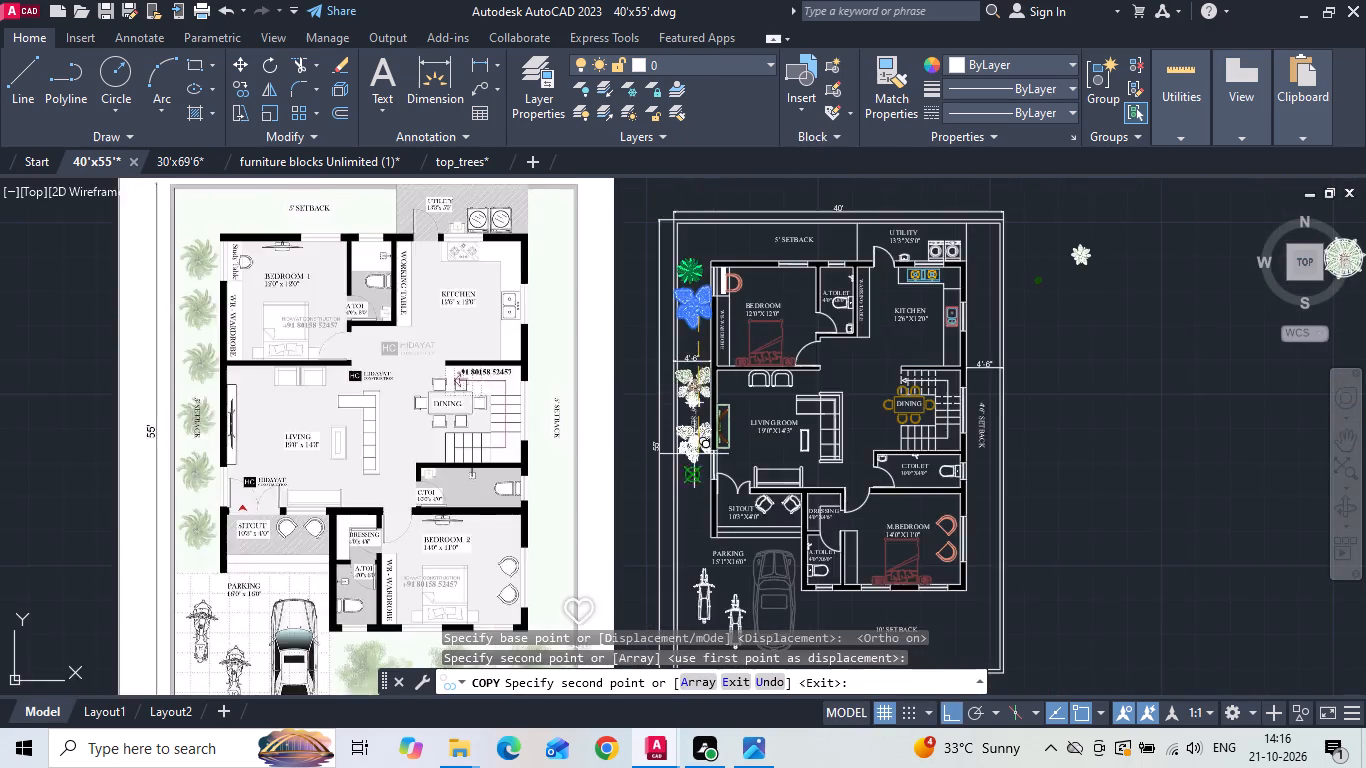
scroll(695, 494, up, 2)
click(697, 481)
scroll(697, 481, down, 1)
key(Escape)
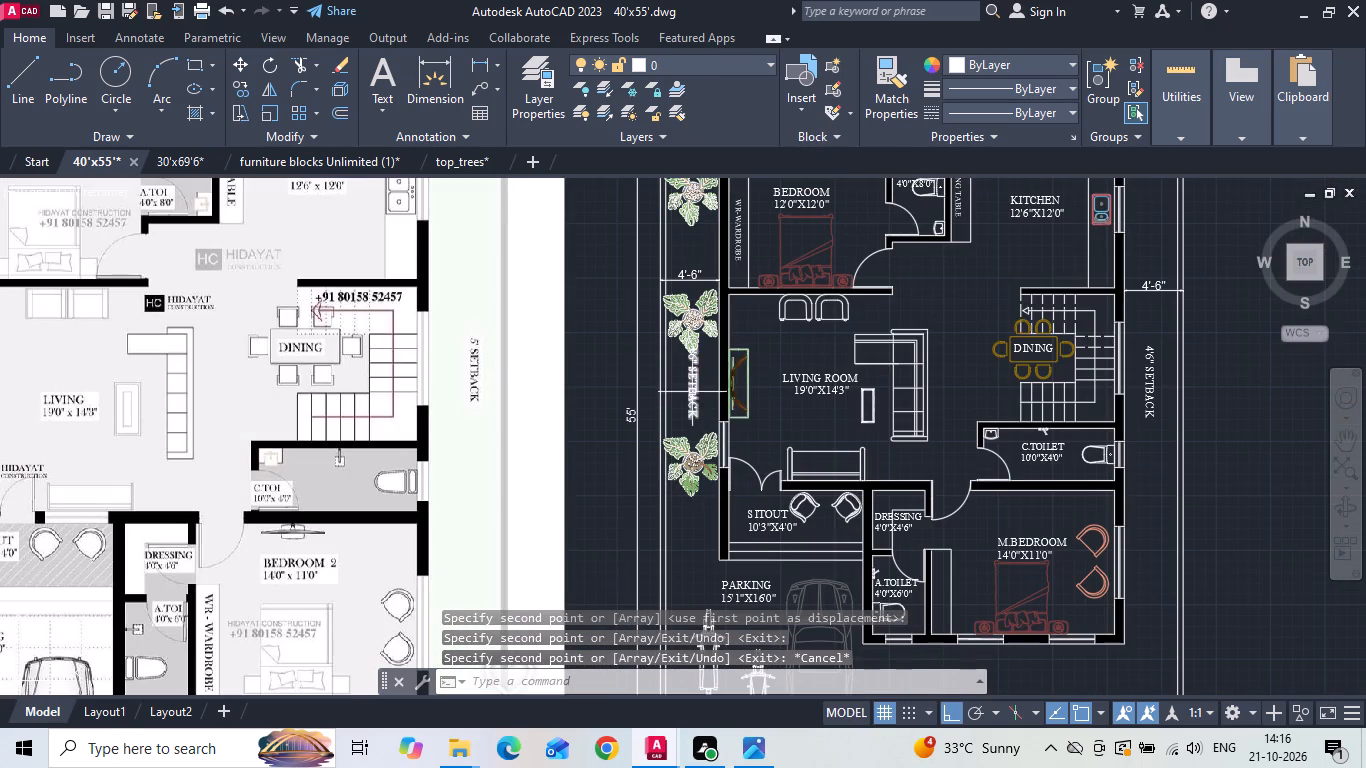
Move the 4'6" SETBACK label beside the living room slightly down, clear of the plant above it.
click(693, 386)
right_click(693, 386)
click(740, 362)
scroll(700, 375, up, 2)
drag(715, 383, 714, 398)
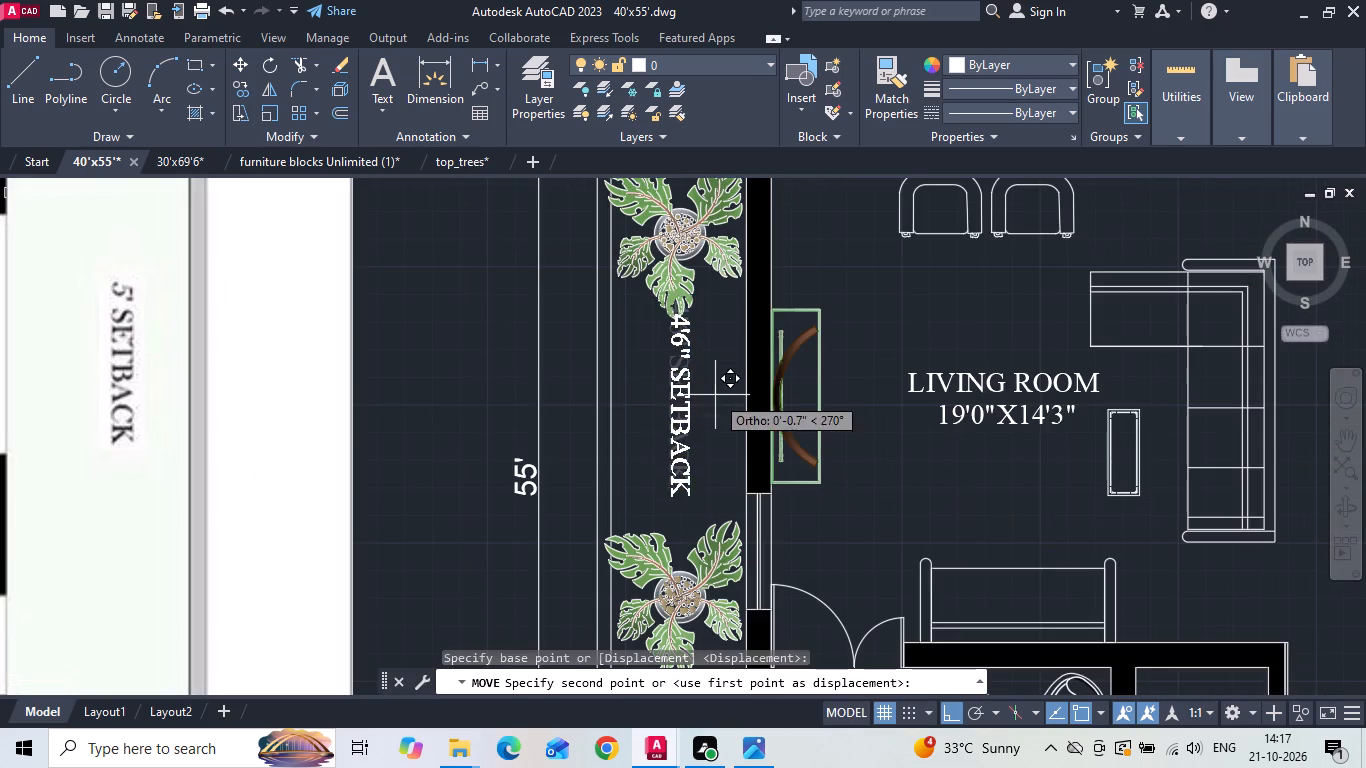
click(711, 419)
scroll(702, 419, down, 3)
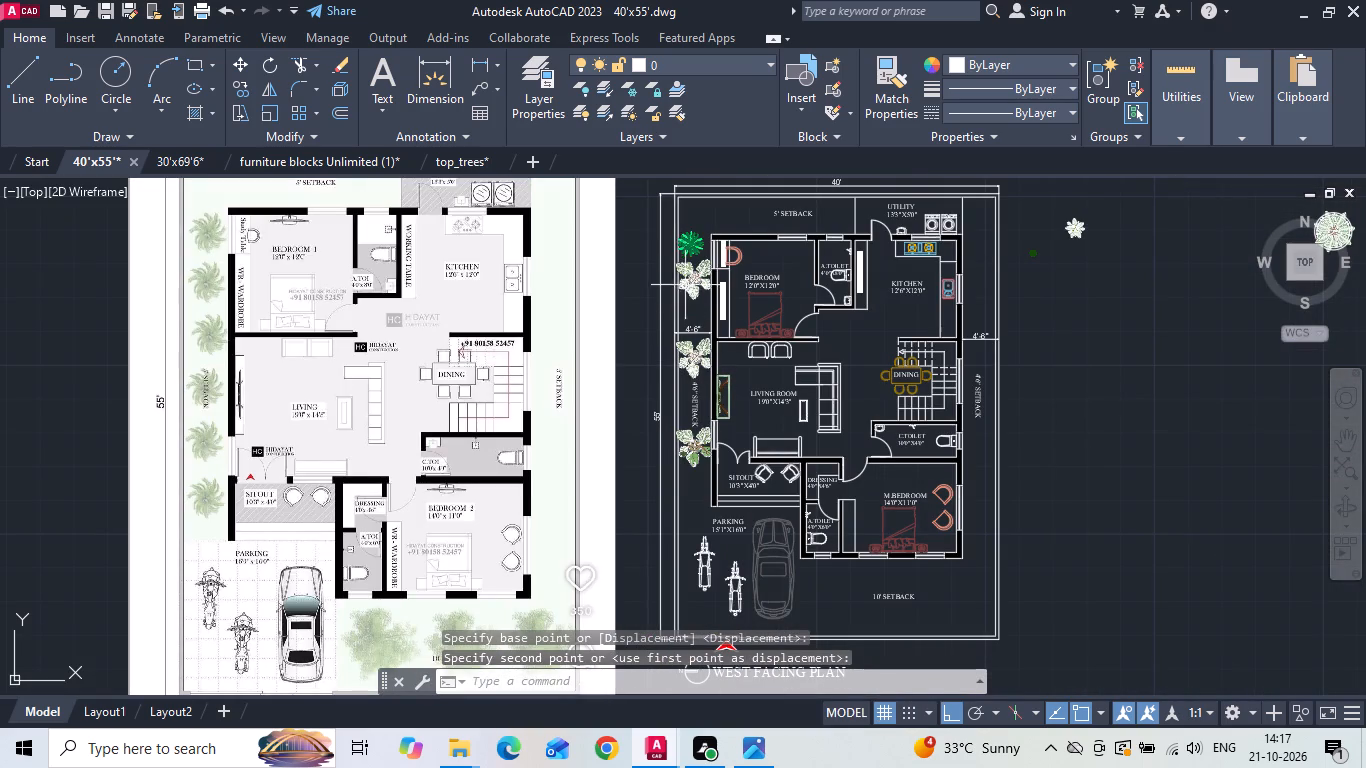
Copy the bright green plant three times down the side setback, between the large-leaf plants and below the last one beside the sitout.
click(694, 236)
right_click(694, 239)
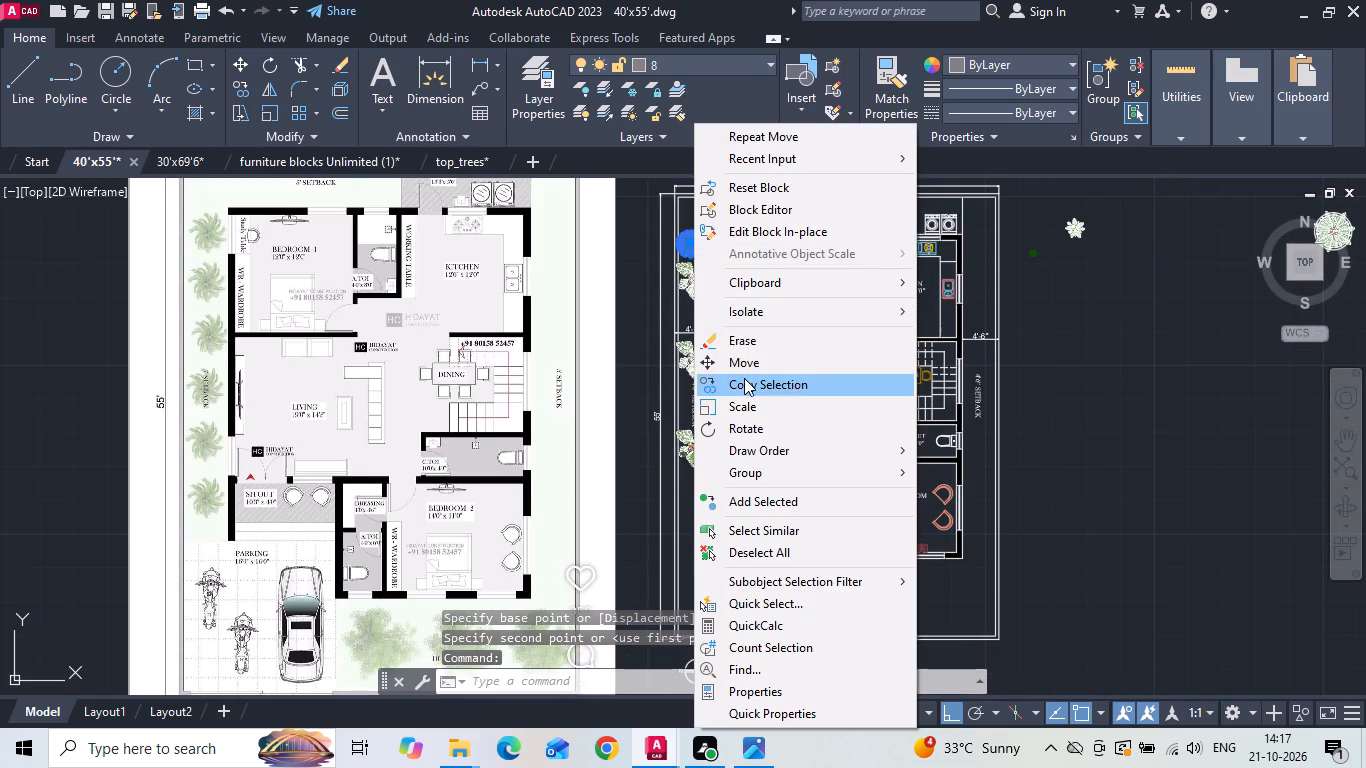
click(744, 378)
scroll(673, 270, up, 1)
drag(700, 226, 702, 253)
scroll(701, 335, up, 3)
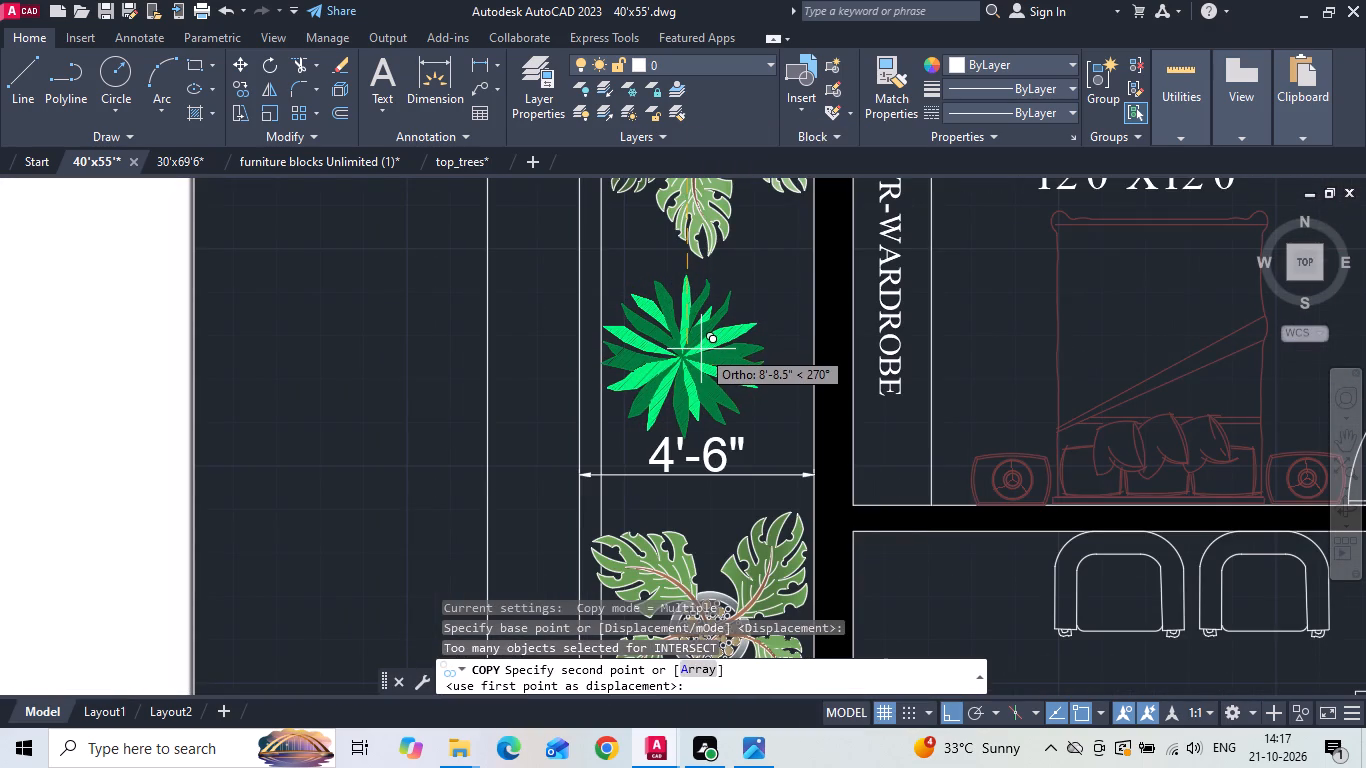
click(701, 353)
scroll(716, 249, down, 2)
scroll(725, 519, up, 1)
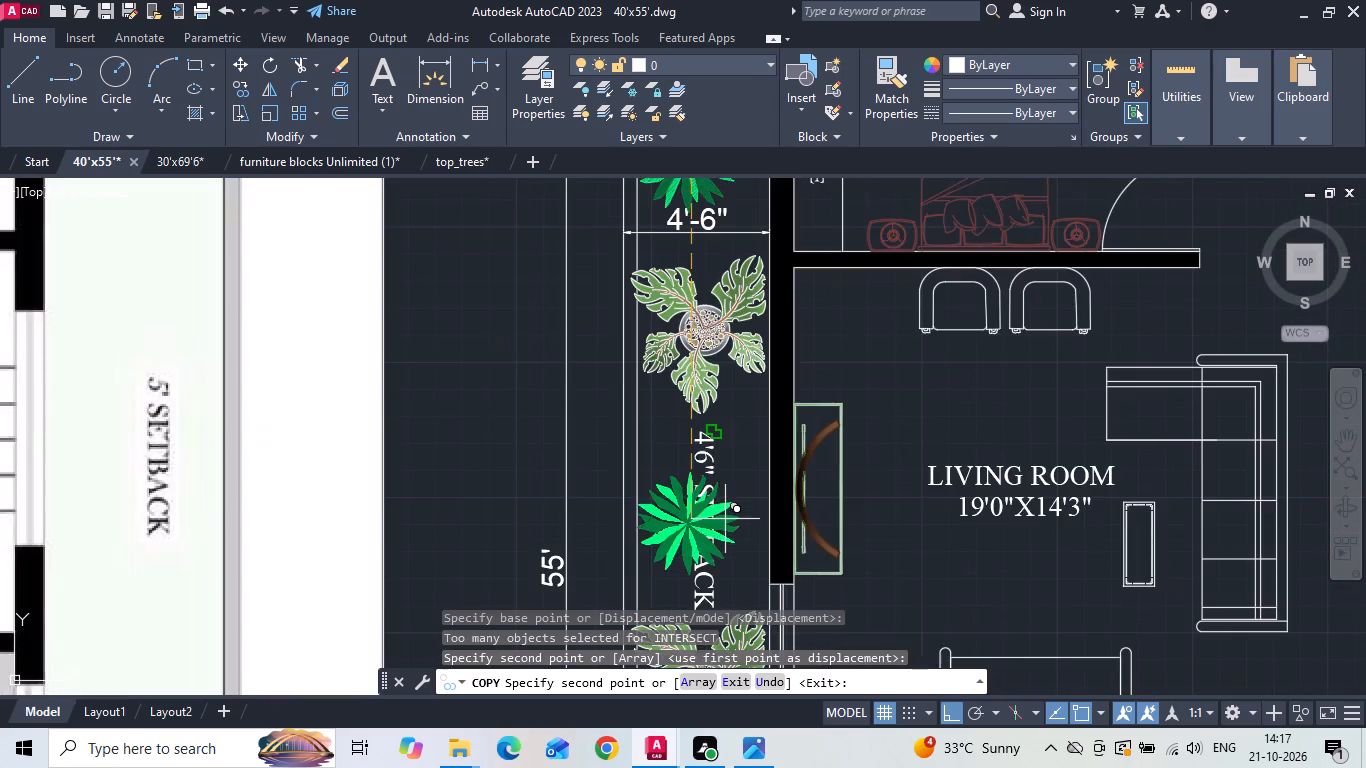
middle_drag(725, 506, 725, 330)
scroll(725, 330, up, 2)
click(721, 327)
scroll(731, 157, down, 4)
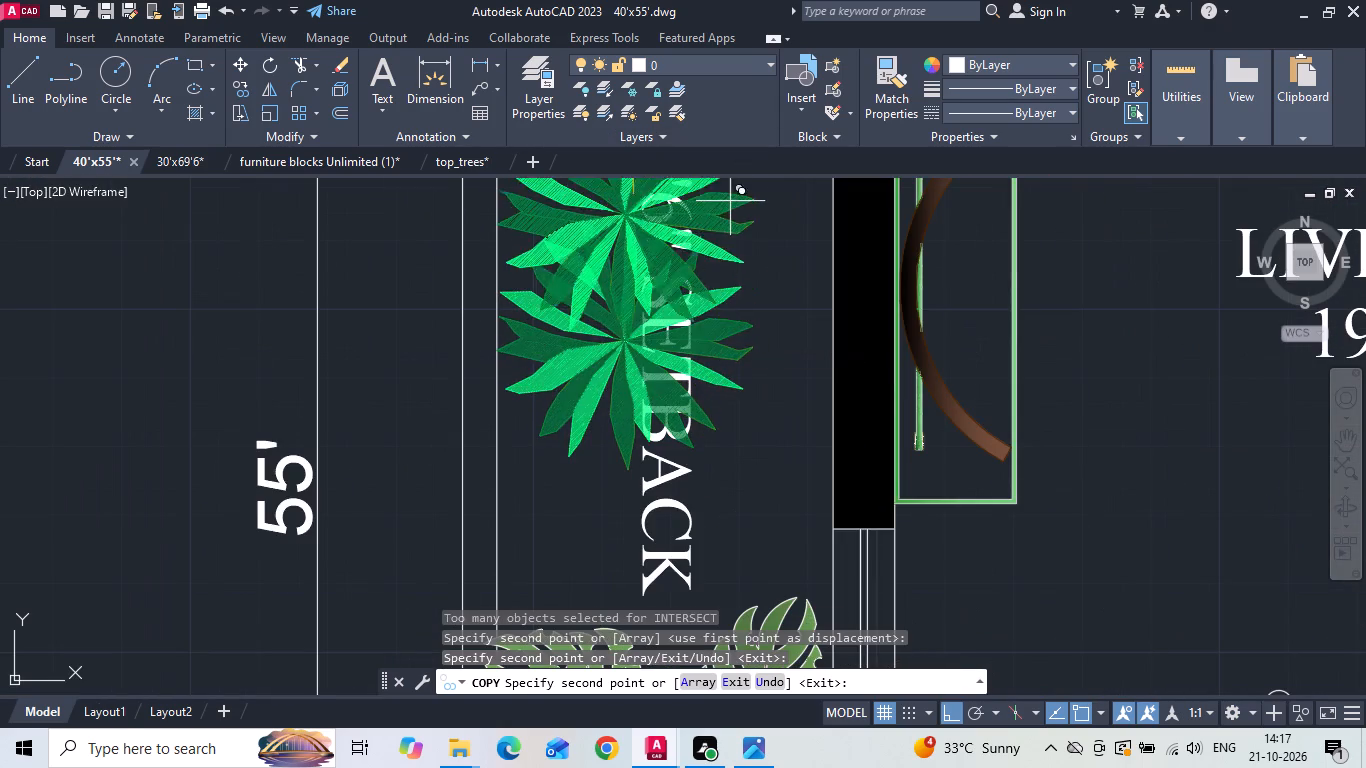
middle_drag(701, 425, 722, 226)
scroll(725, 215, down, 2)
scroll(742, 519, up, 1)
click(747, 530)
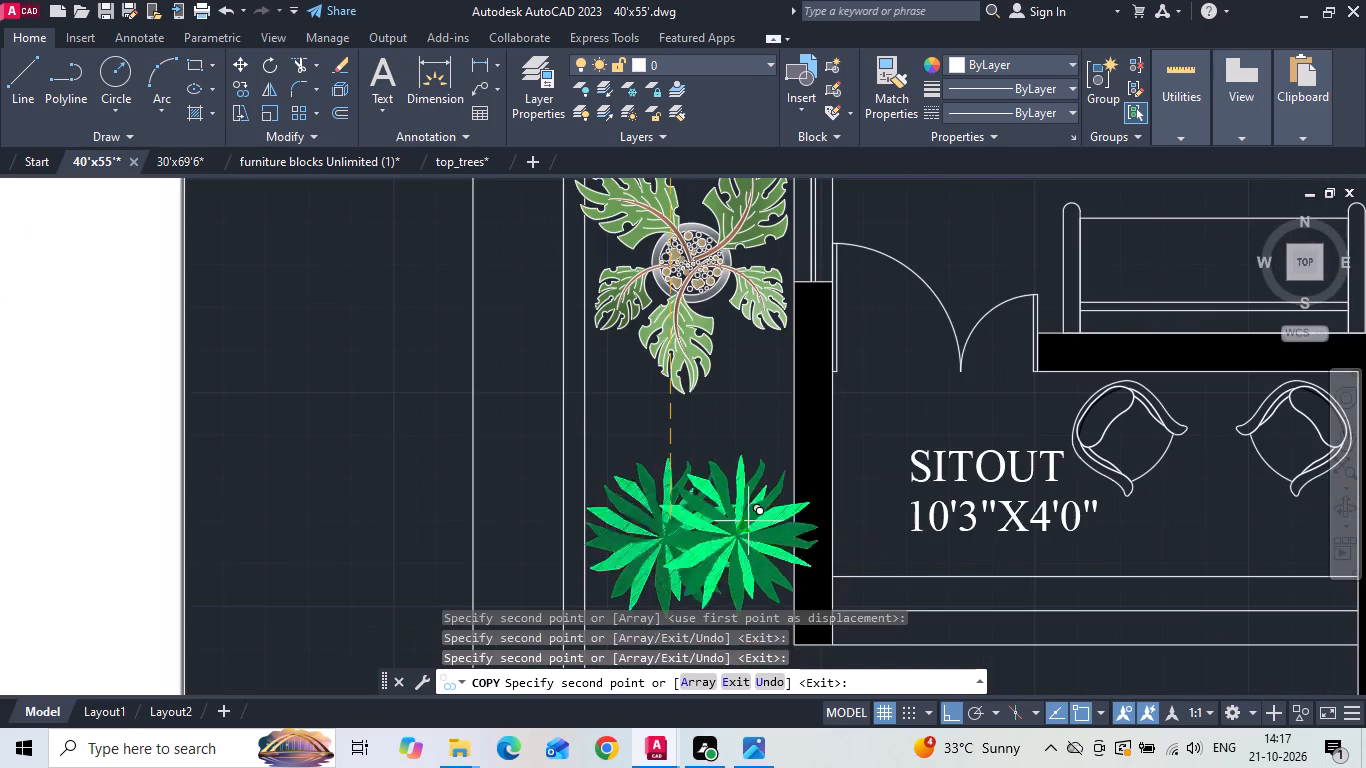
scroll(741, 383, down, 4)
key(Escape)
With Ortho off, move the round light green tree into the 10' setback below the master bedroom, beside the setback label.
scroll(529, 342, down, 2)
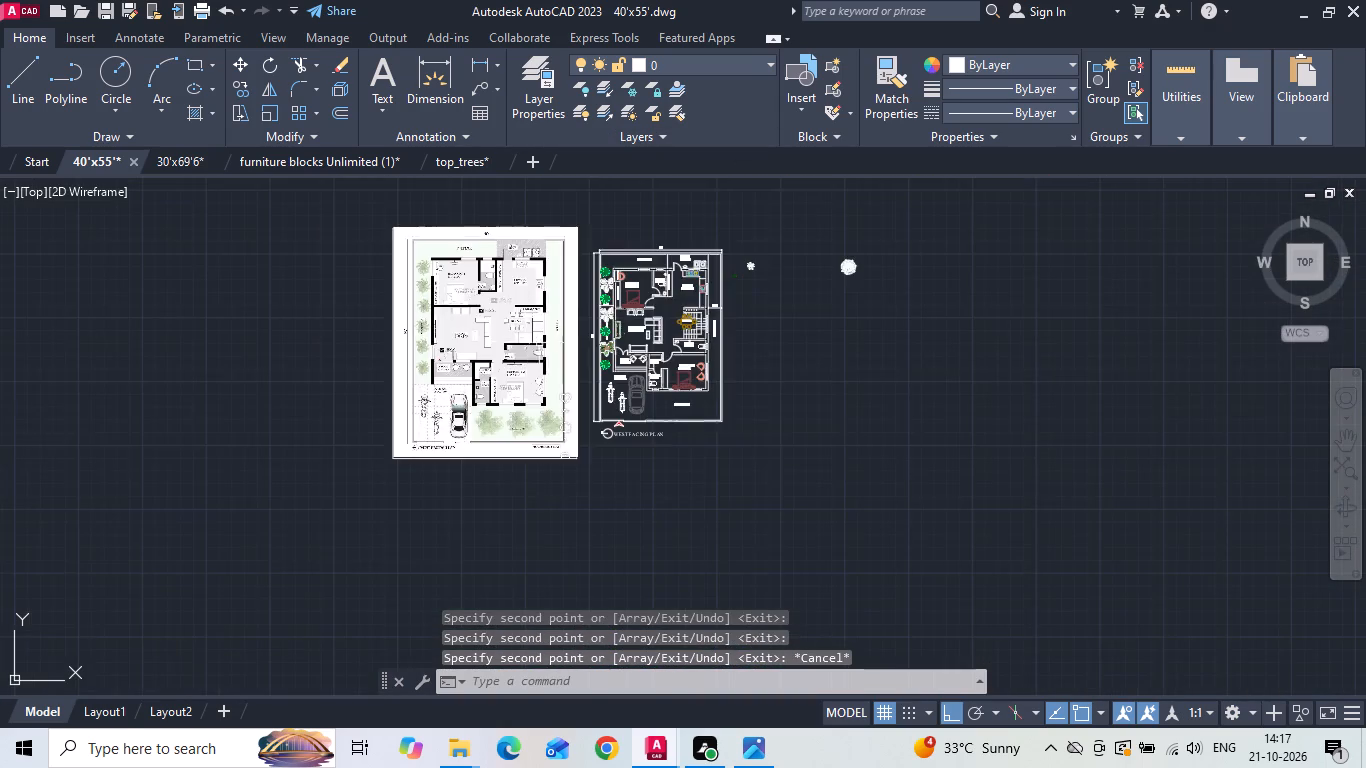
scroll(770, 262, up, 3)
click(1066, 304)
right_click(1067, 302)
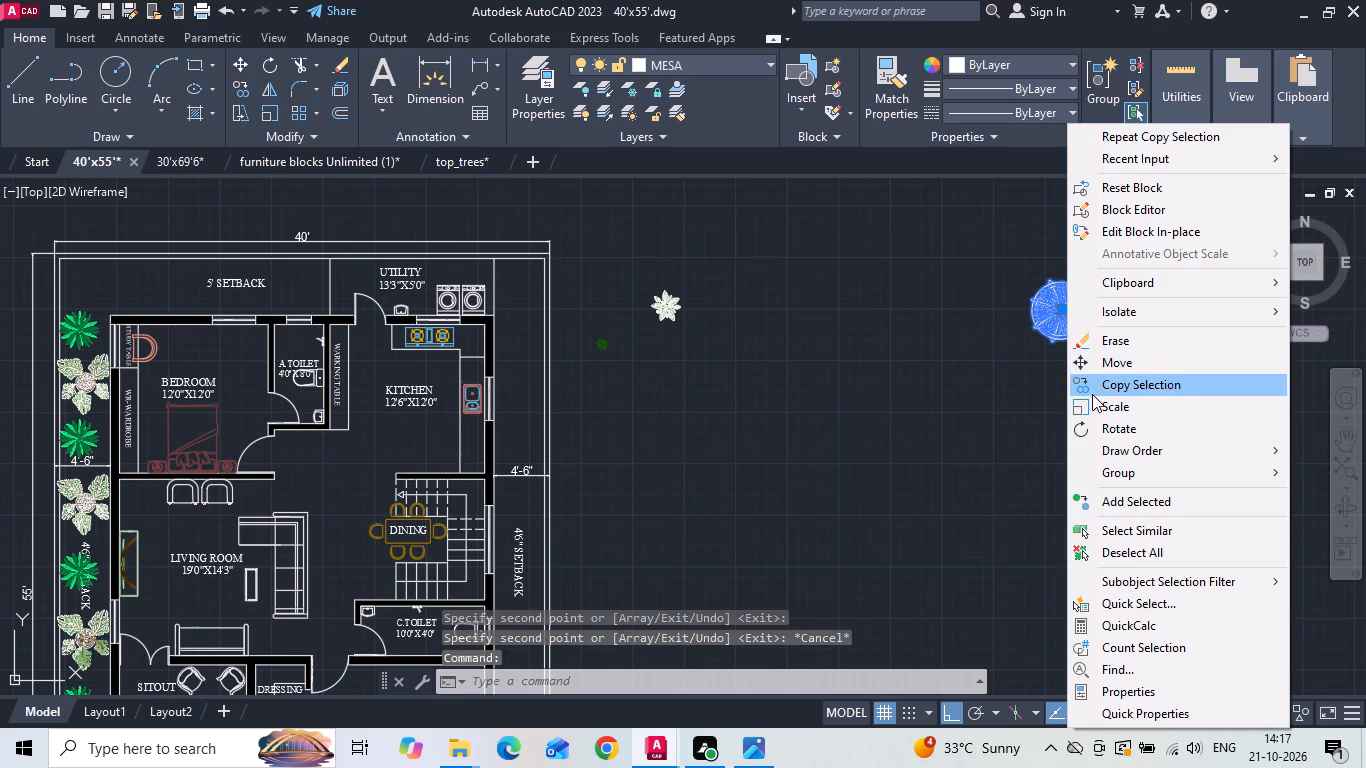
click(1110, 368)
drag(1052, 317, 1041, 339)
scroll(1012, 352, down, 3)
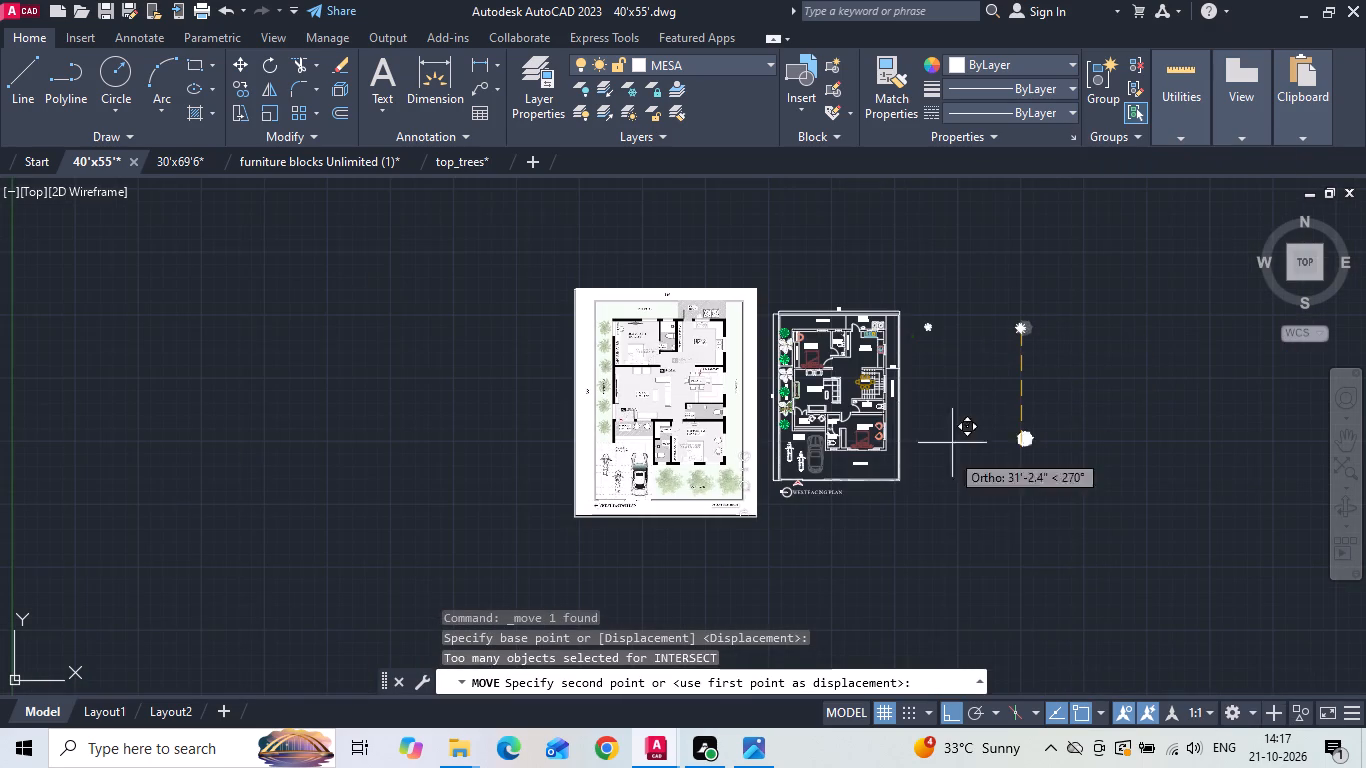
click(943, 712)
scroll(952, 564, up, 2)
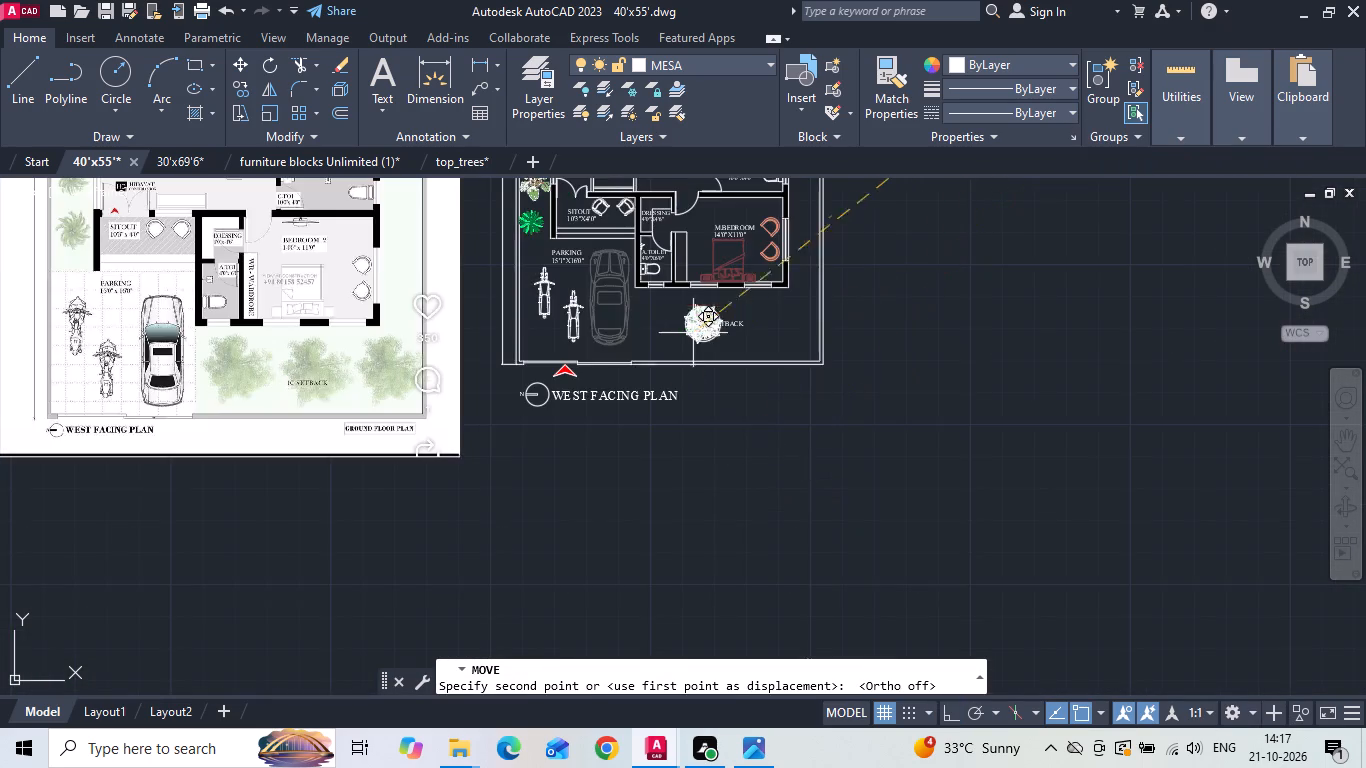
scroll(724, 291, up, 3)
click(859, 437)
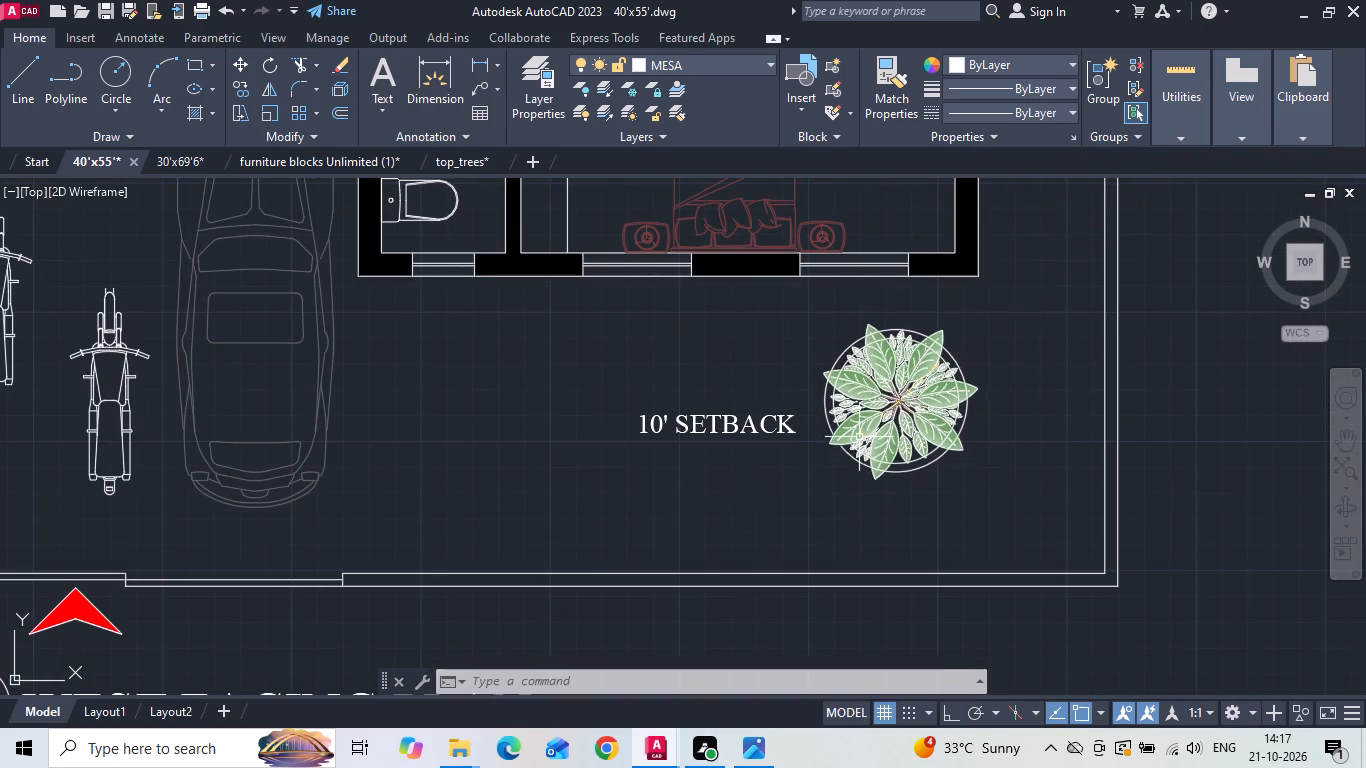
click(745, 421)
key(Escape)
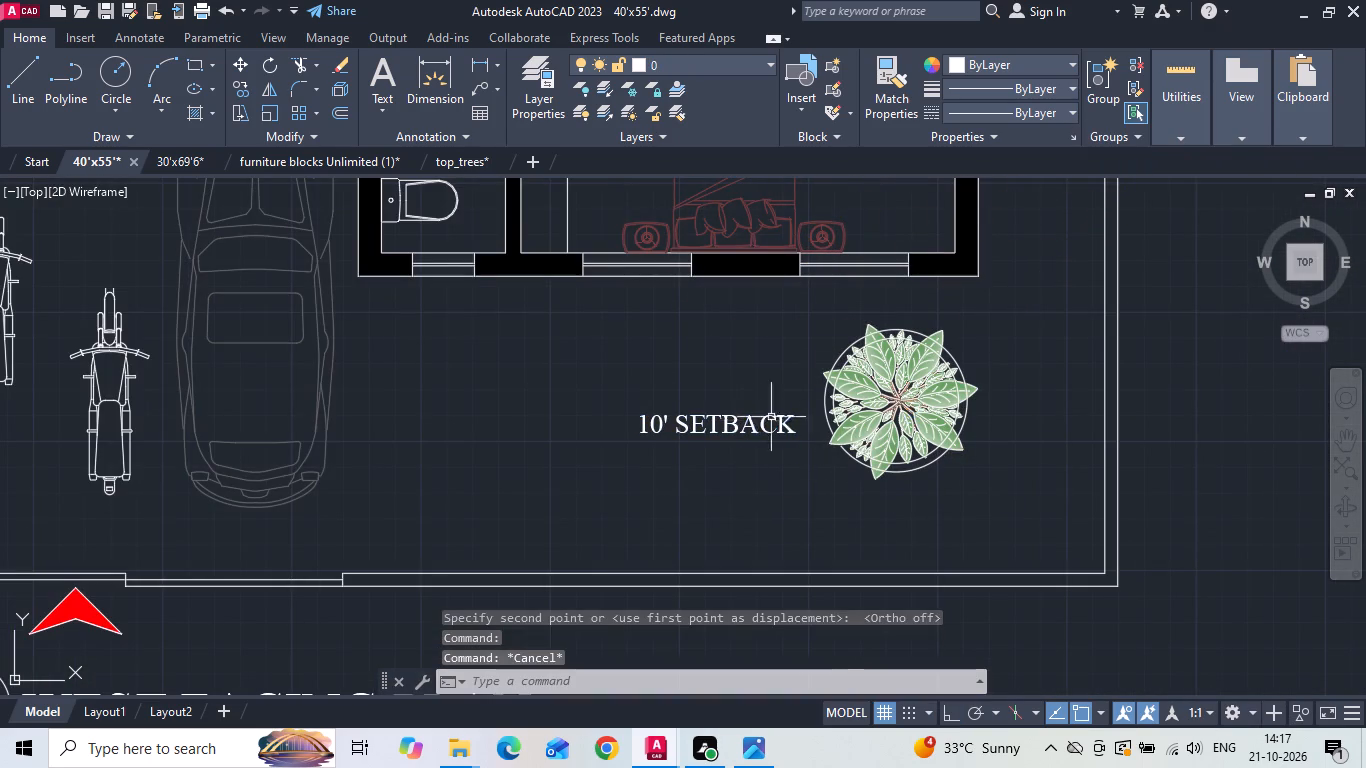
Copy the round tree twice in a straight horizontal row toward the parked car, placing the first copy about 7'-11" away.
click(857, 393)
right_click(858, 391)
click(919, 377)
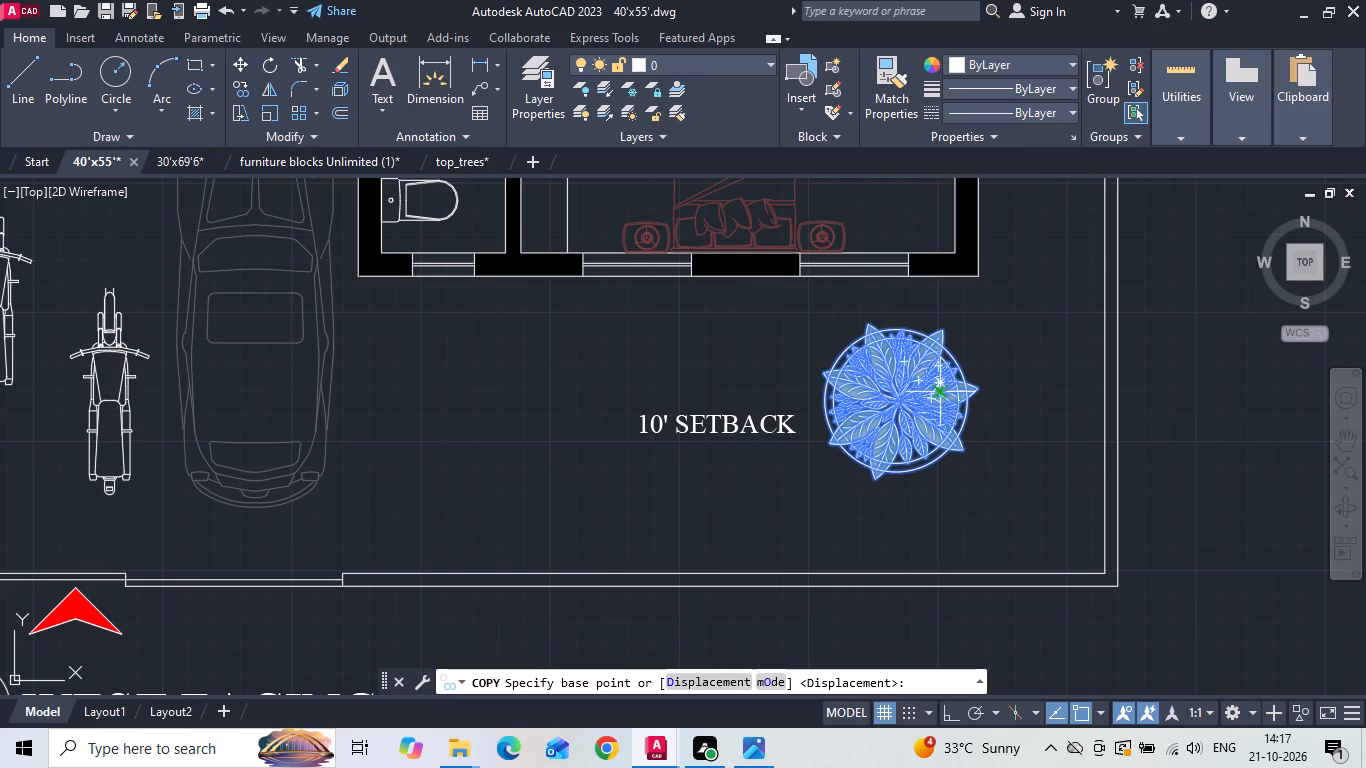
key(F8)
drag(914, 391, 884, 391)
click(670, 363)
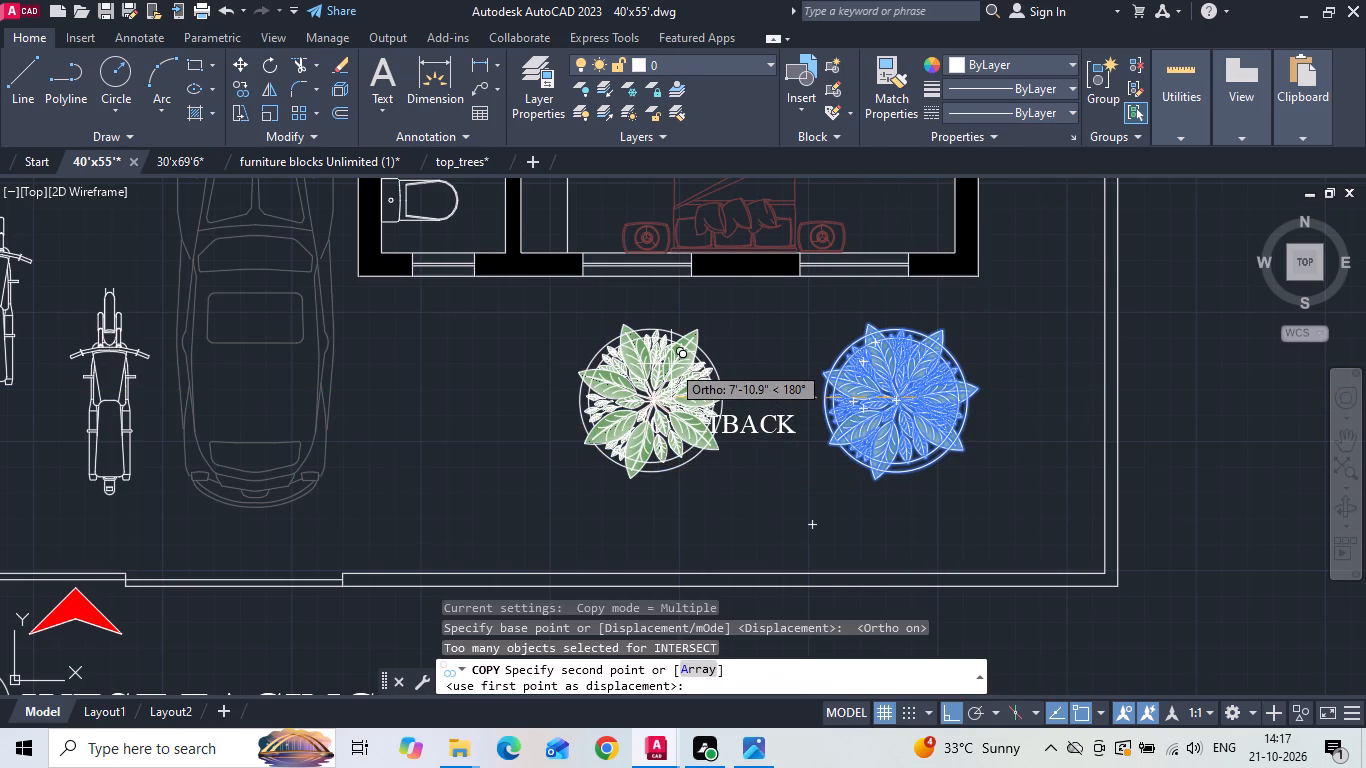
click(464, 392)
key(Escape)
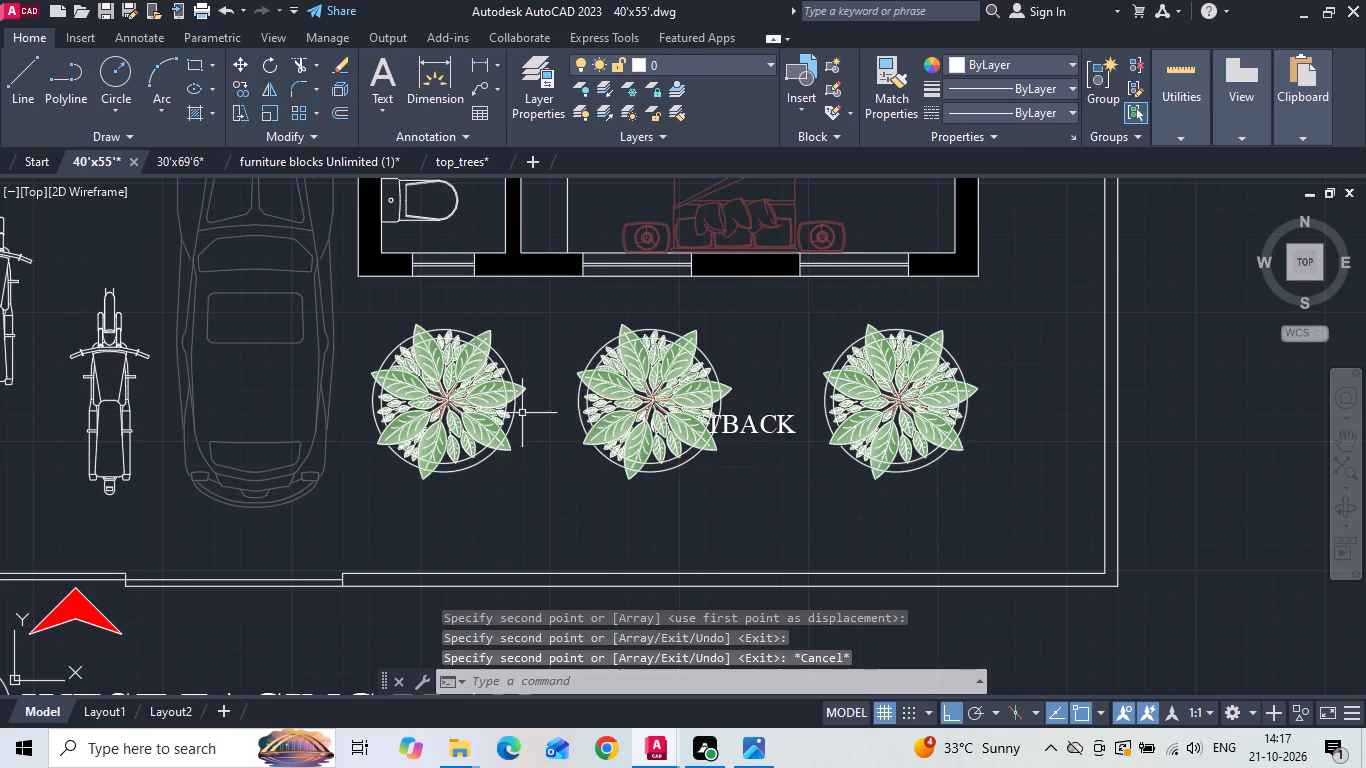
Move the 10' SETBACK label straight below the row of round trees and center it beneath the middle one.
click(757, 427)
right_click(757, 425)
click(816, 363)
drag(772, 439, 770, 445)
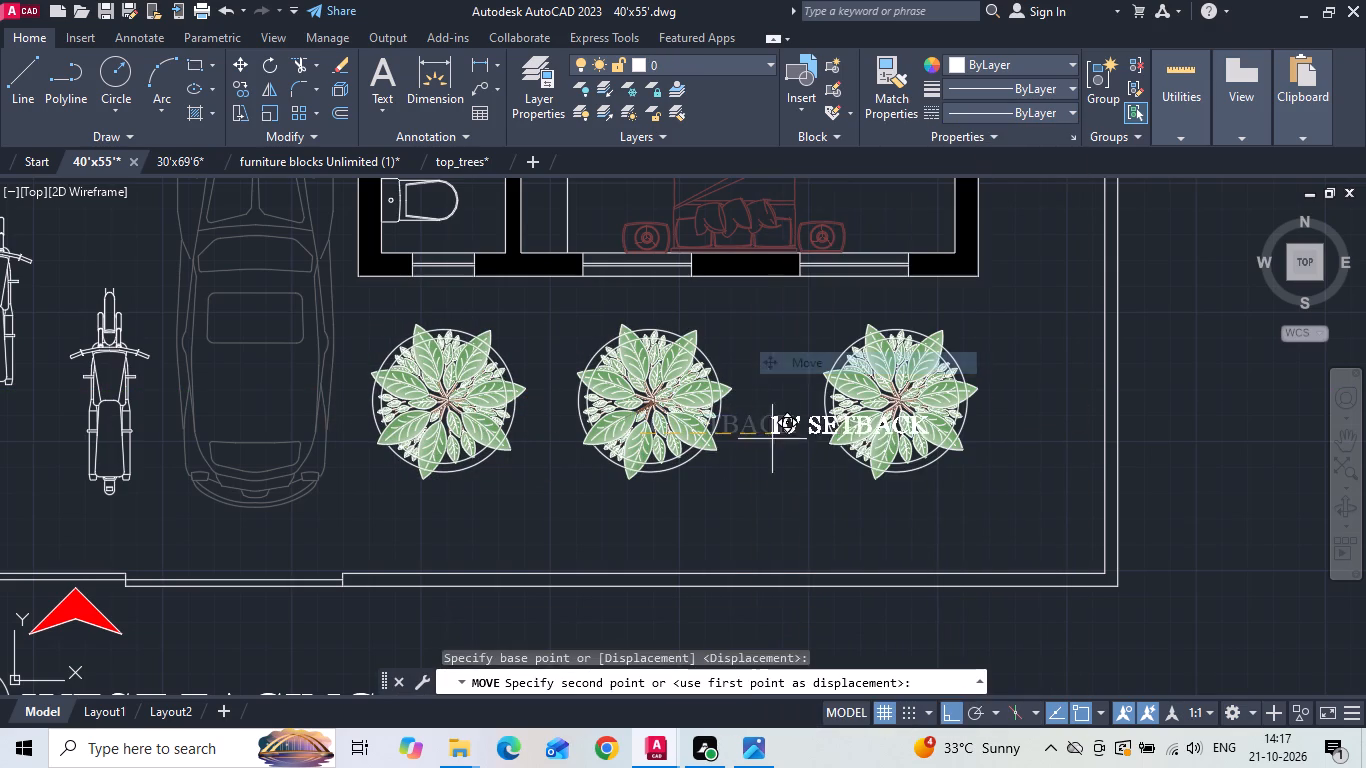
drag(770, 445, 761, 483)
scroll(640, 526, up, 2)
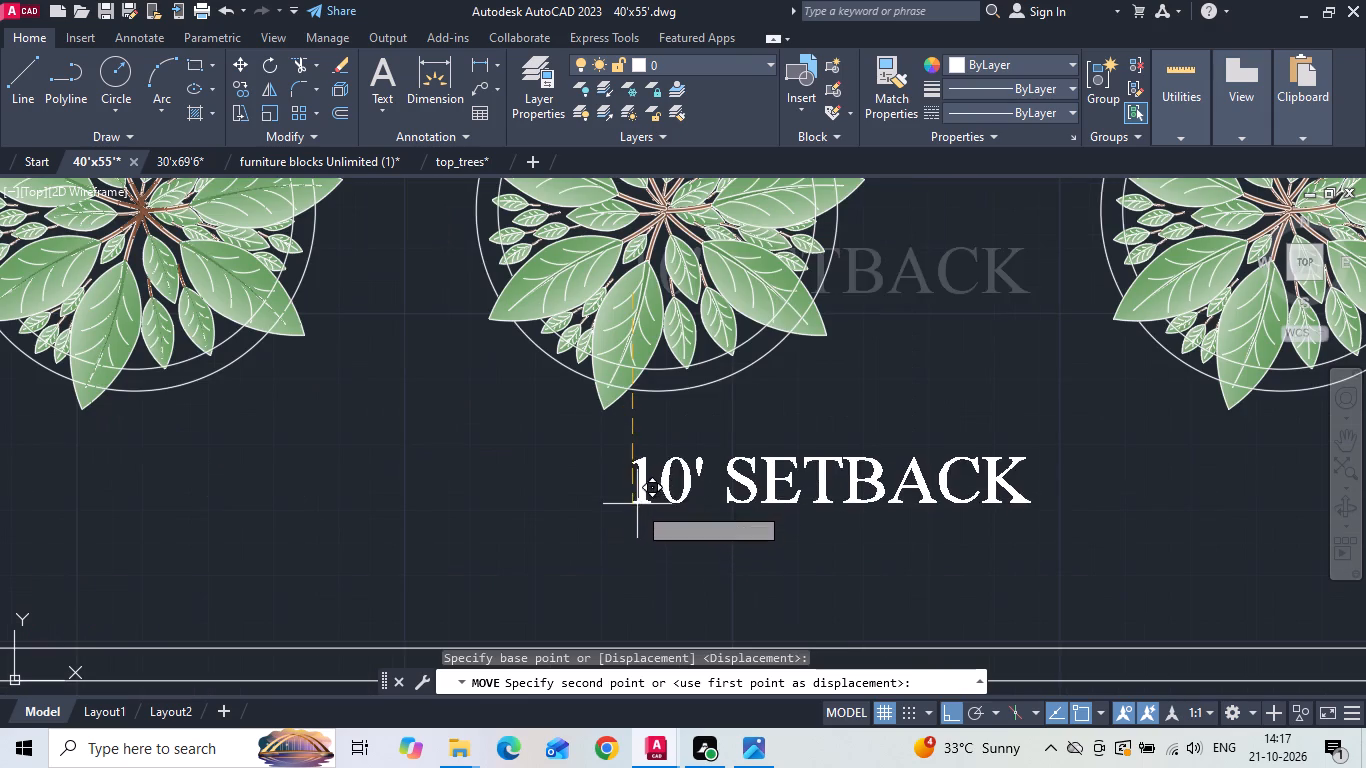
click(637, 503)
click(745, 455)
click(559, 458)
right_click(558, 458)
click(622, 361)
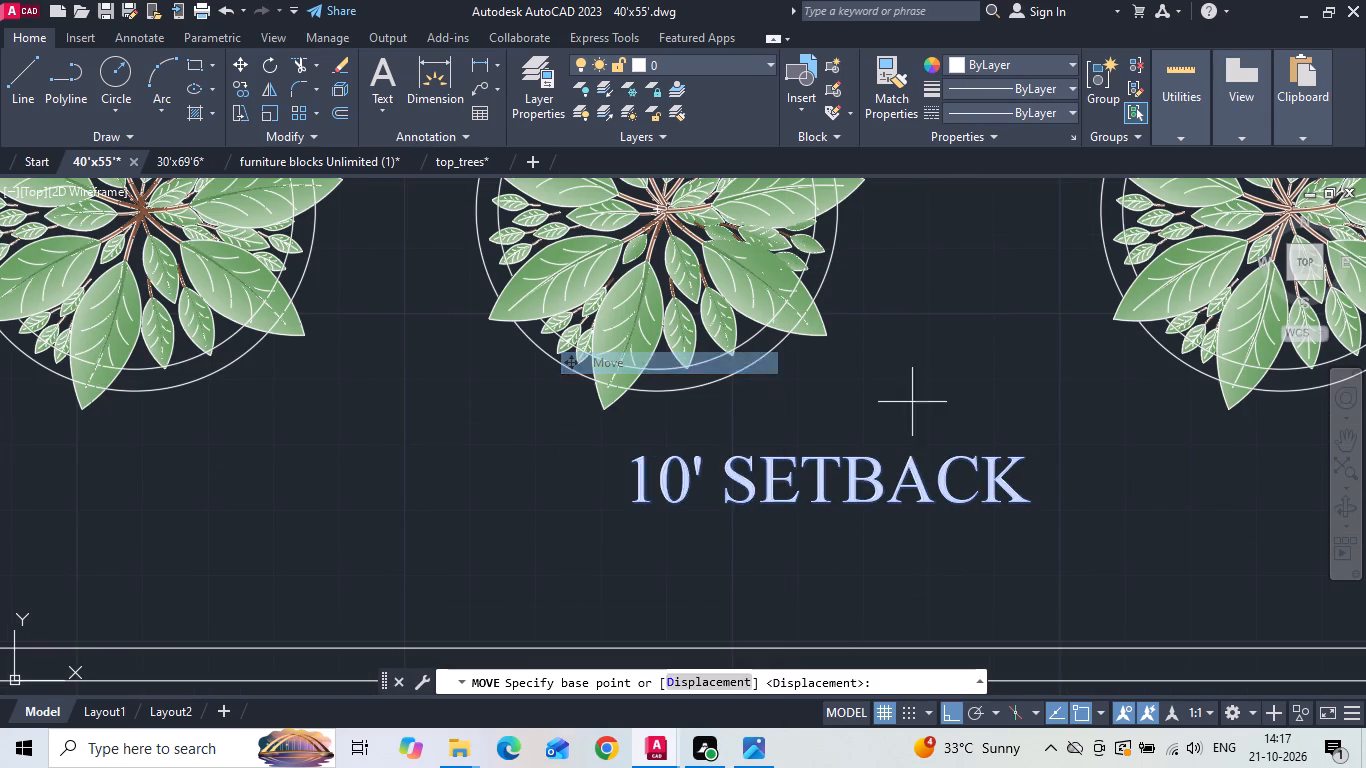
drag(925, 402, 916, 402)
click(762, 411)
scroll(545, 479, down, 6)
scroll(808, 495, up, 2)
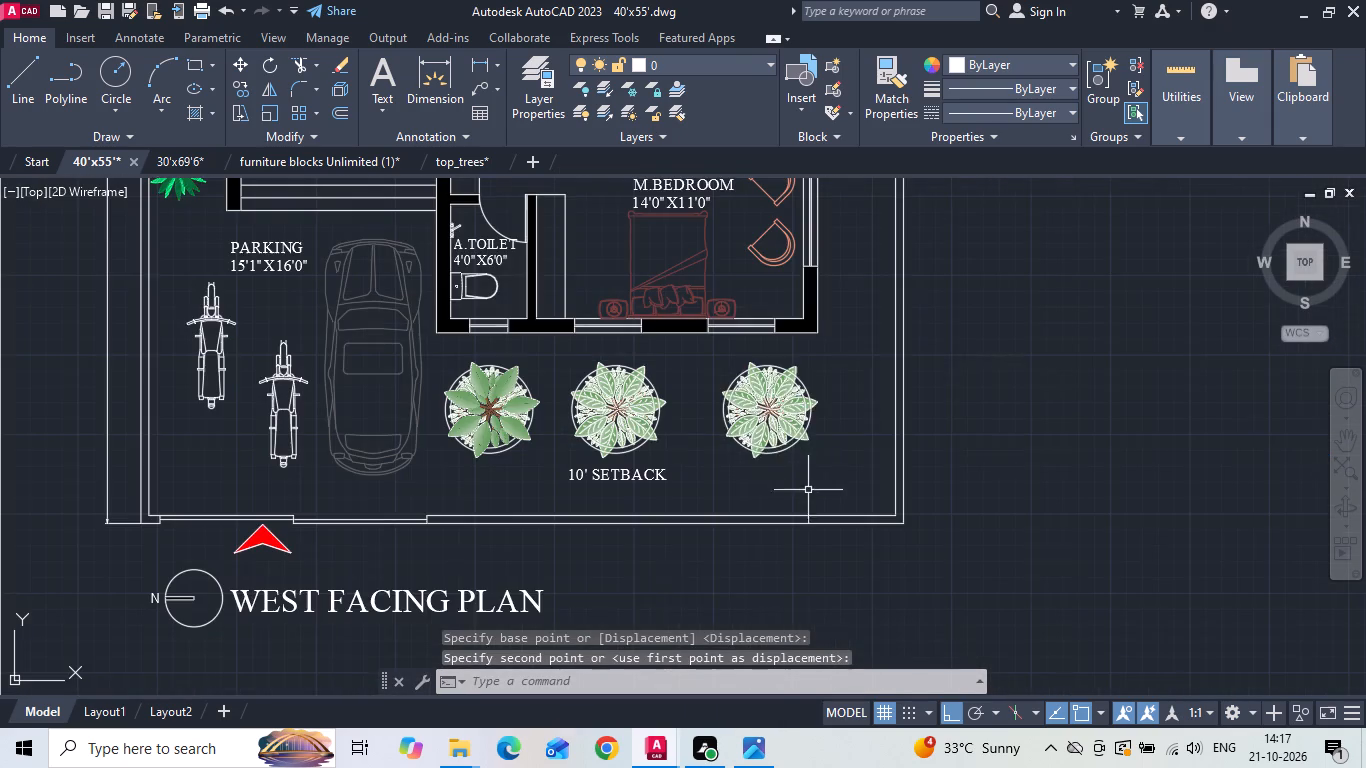
Move the two round trees farthest from the parked car together slightly farther away from it.
key(Escape)
drag(839, 382, 806, 385)
click(628, 423)
right_click(627, 423)
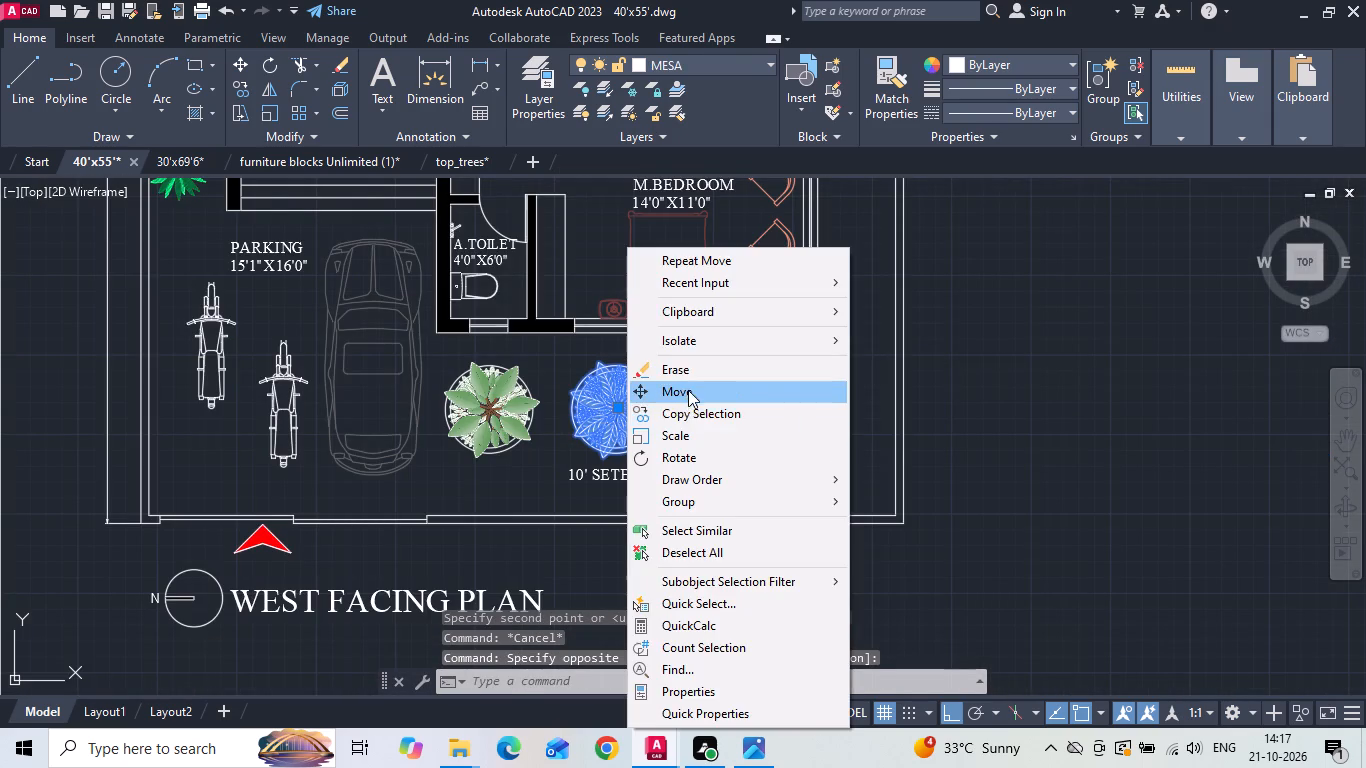
click(692, 386)
click(1080, 407)
click(1099, 405)
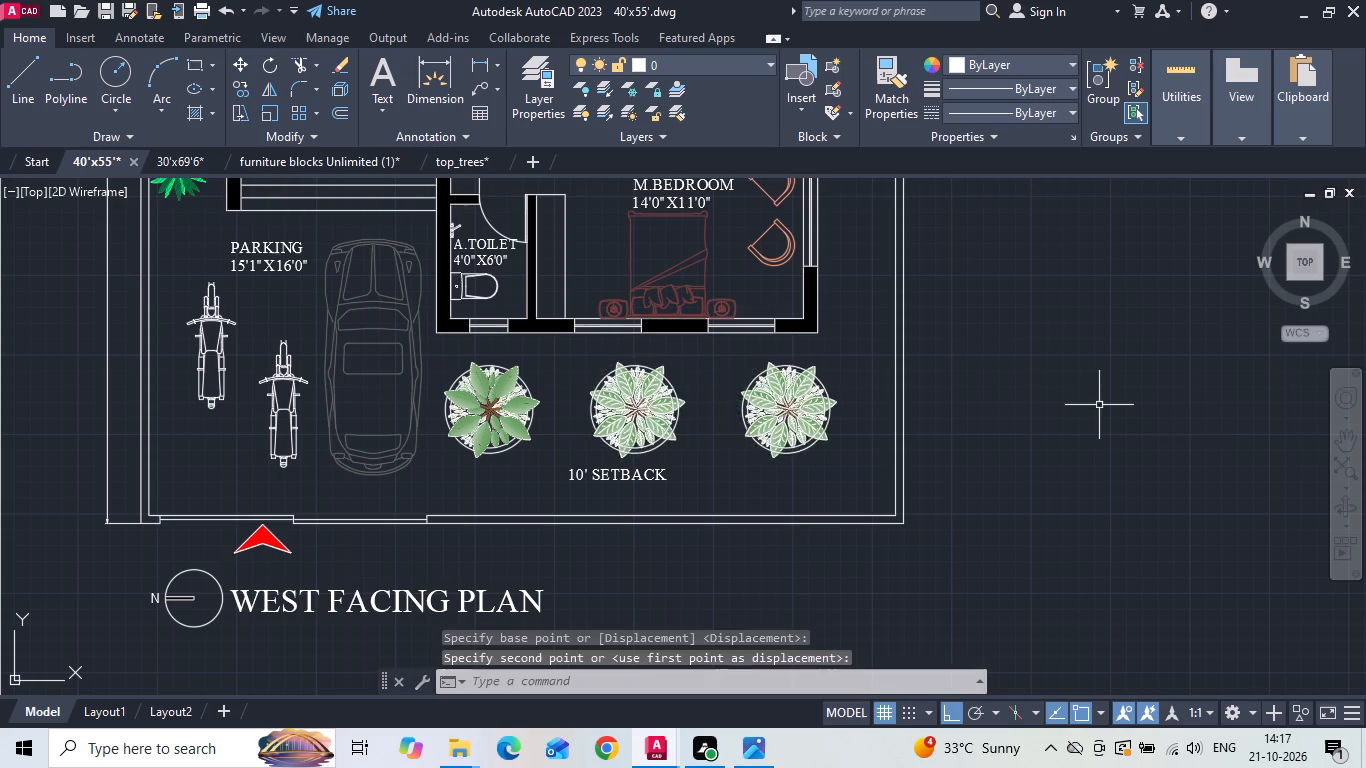
With Ortho off, move the white-flowered plant from outside the plan onto the large-leaf plant beside the living room's upper end.
scroll(698, 442, down, 3)
scroll(763, 229, up, 4)
scroll(843, 273, up, 3)
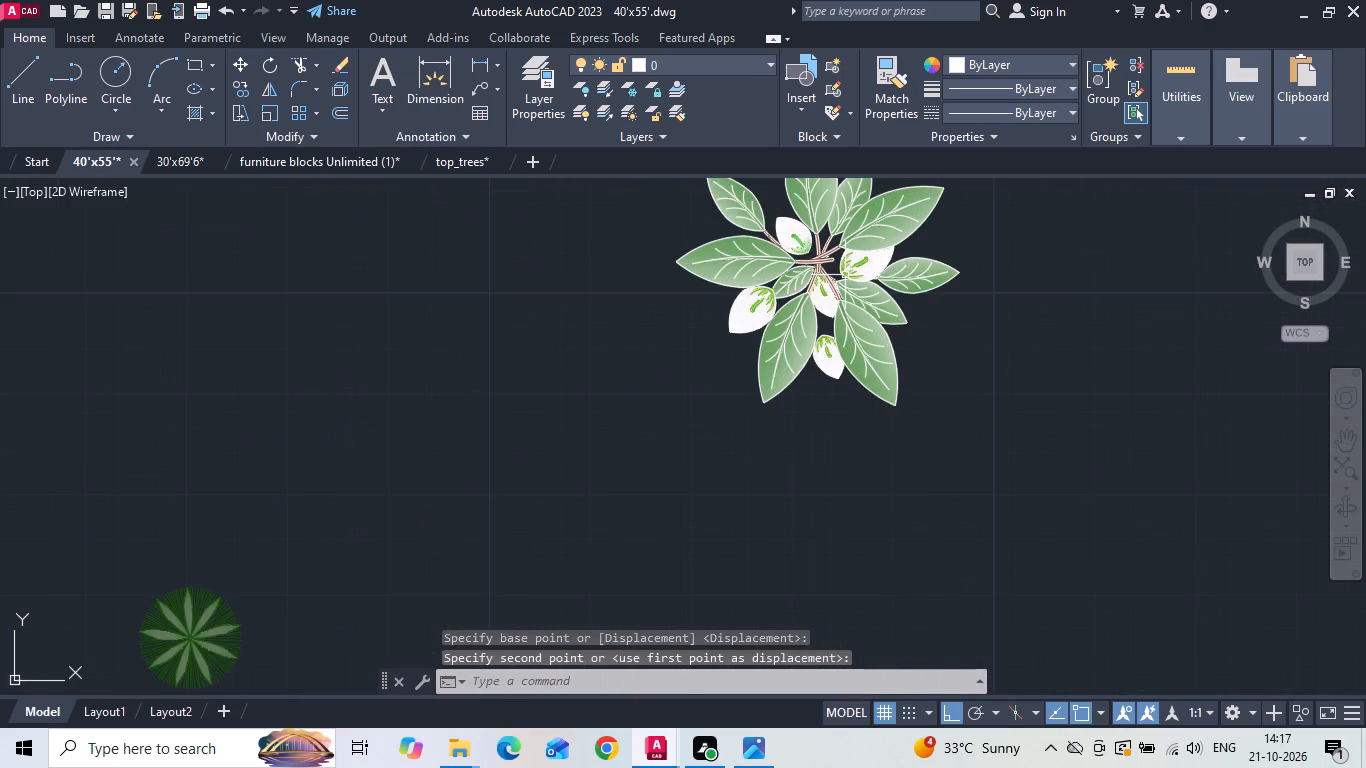
scroll(845, 275, down, 2)
click(832, 269)
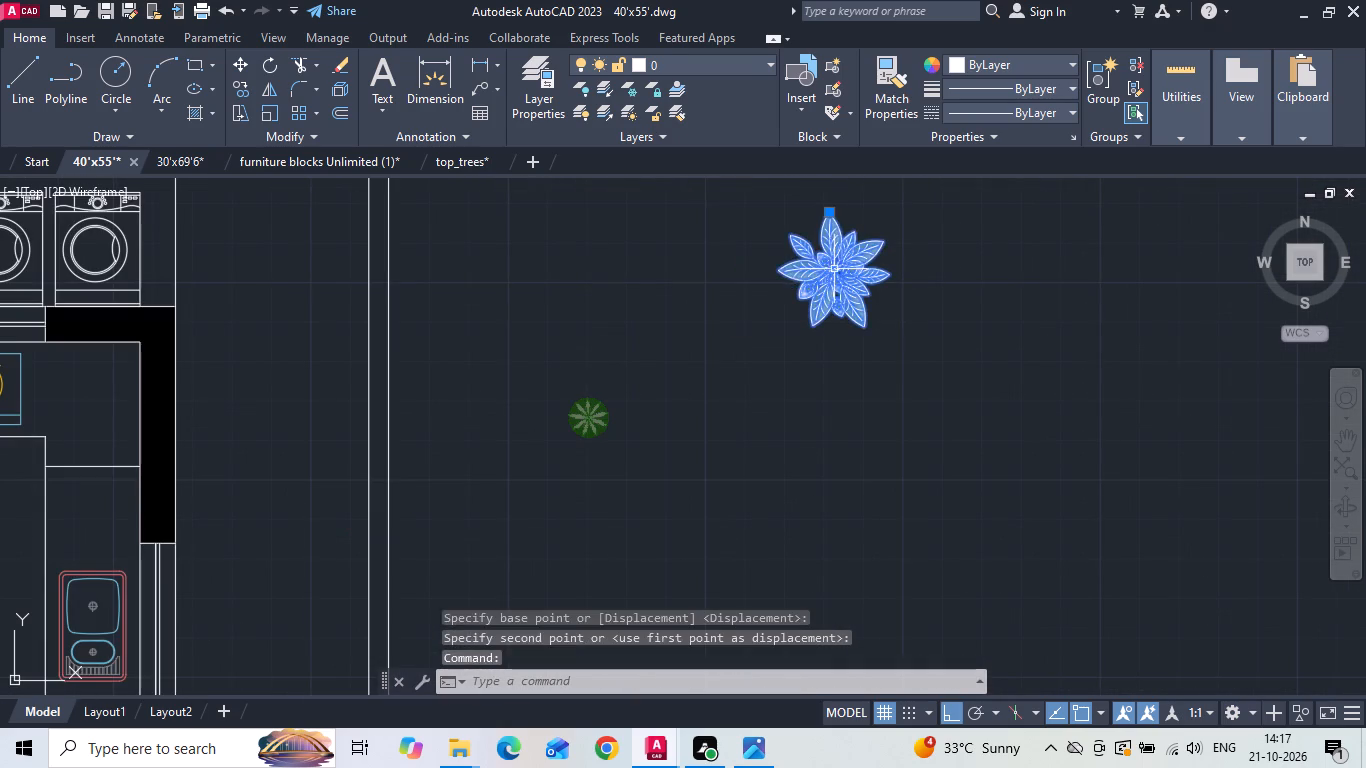
scroll(834, 269, down, 3)
right_click(834, 268)
click(902, 363)
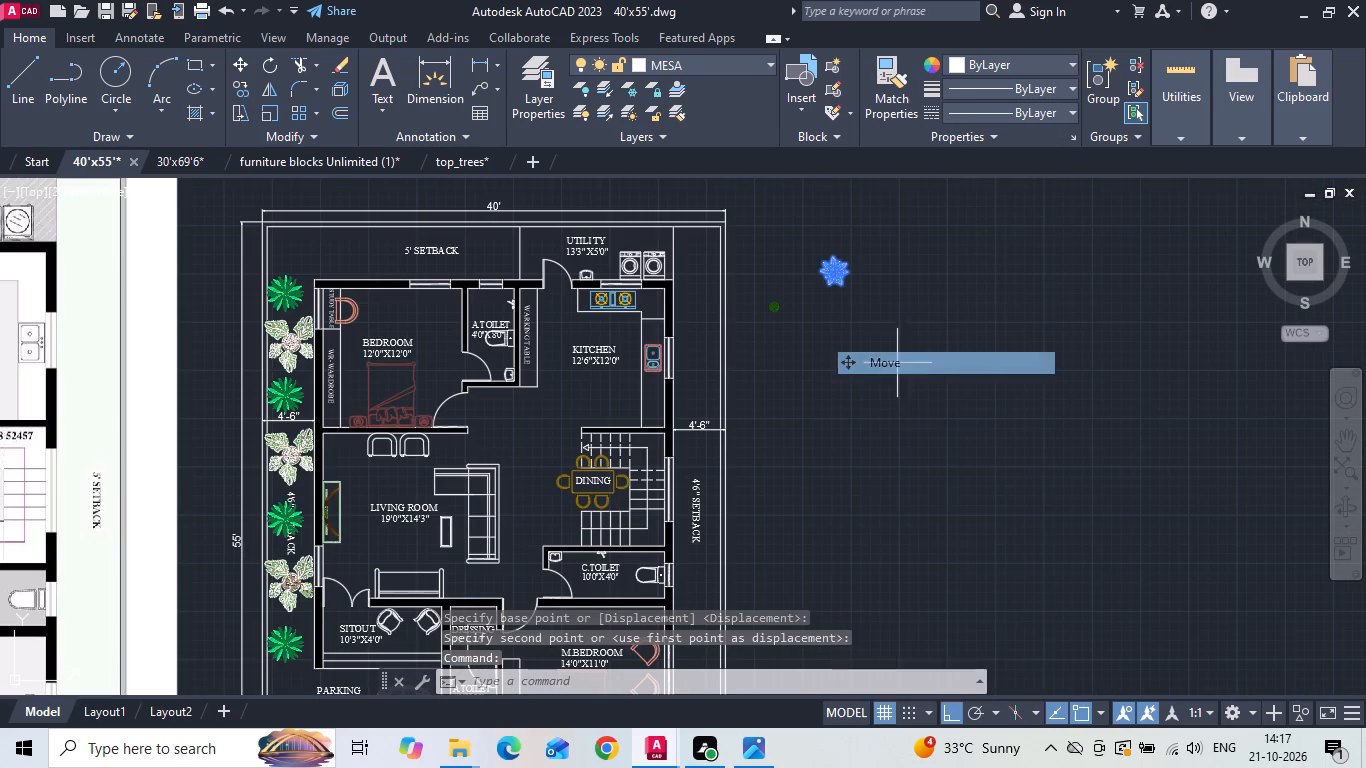
drag(859, 282, 844, 282)
scroll(770, 251, up, 1)
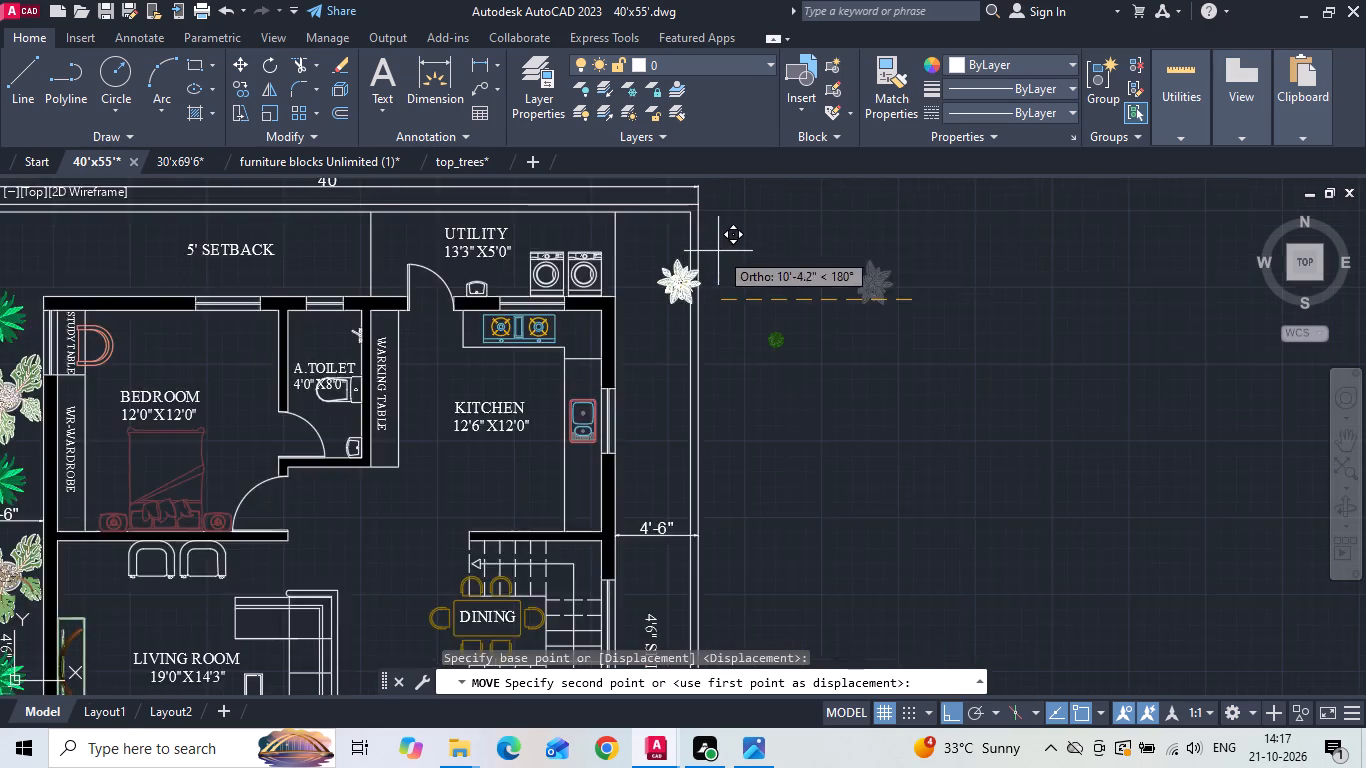
scroll(717, 251, up, 1)
scroll(753, 269, down, 4)
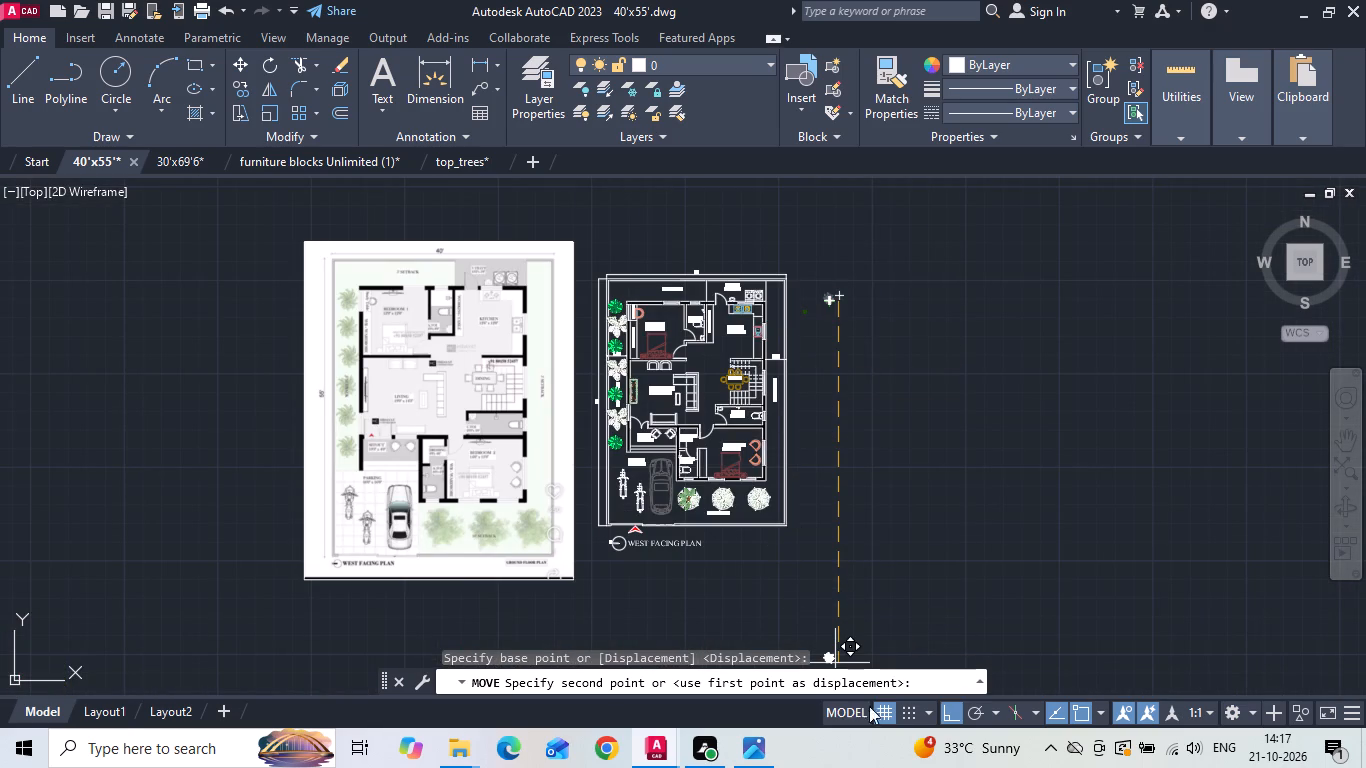
click(948, 711)
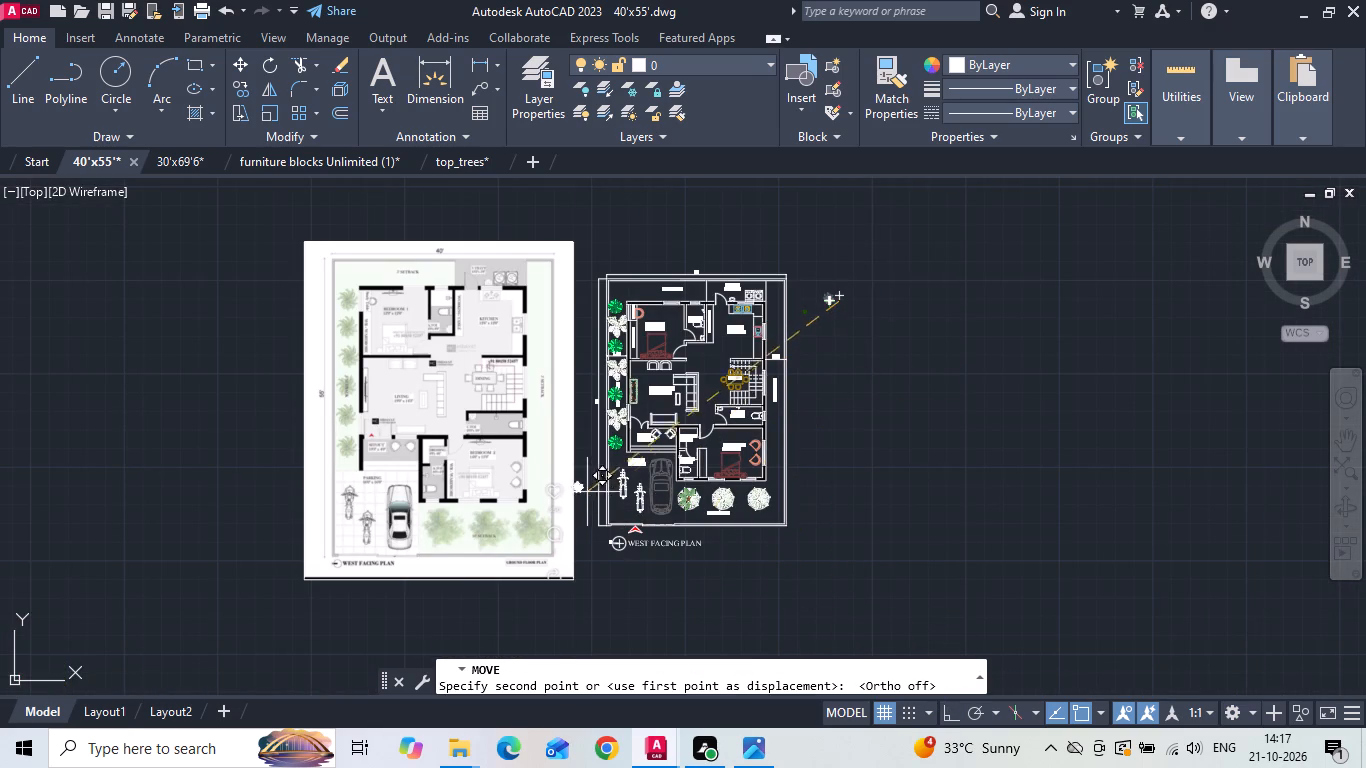
scroll(590, 341, up, 3)
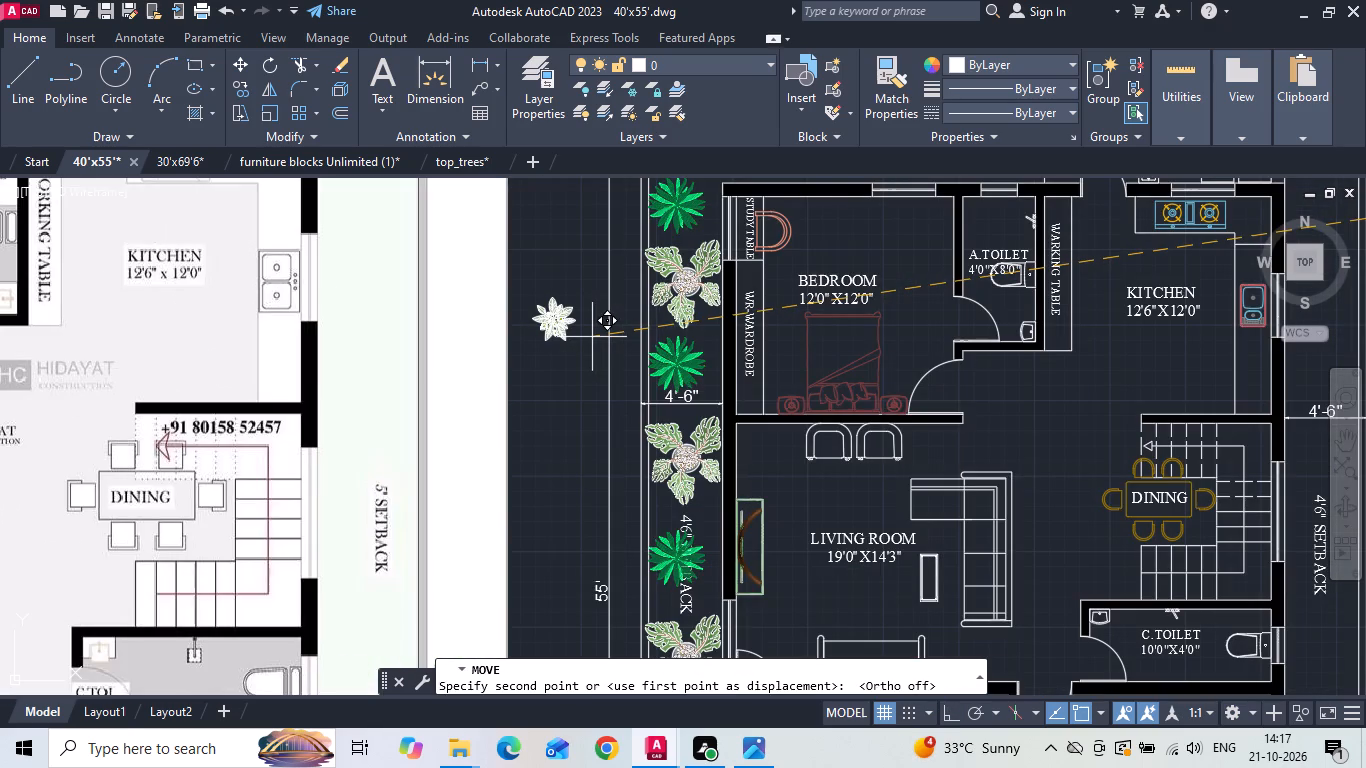
scroll(806, 368, down, 2)
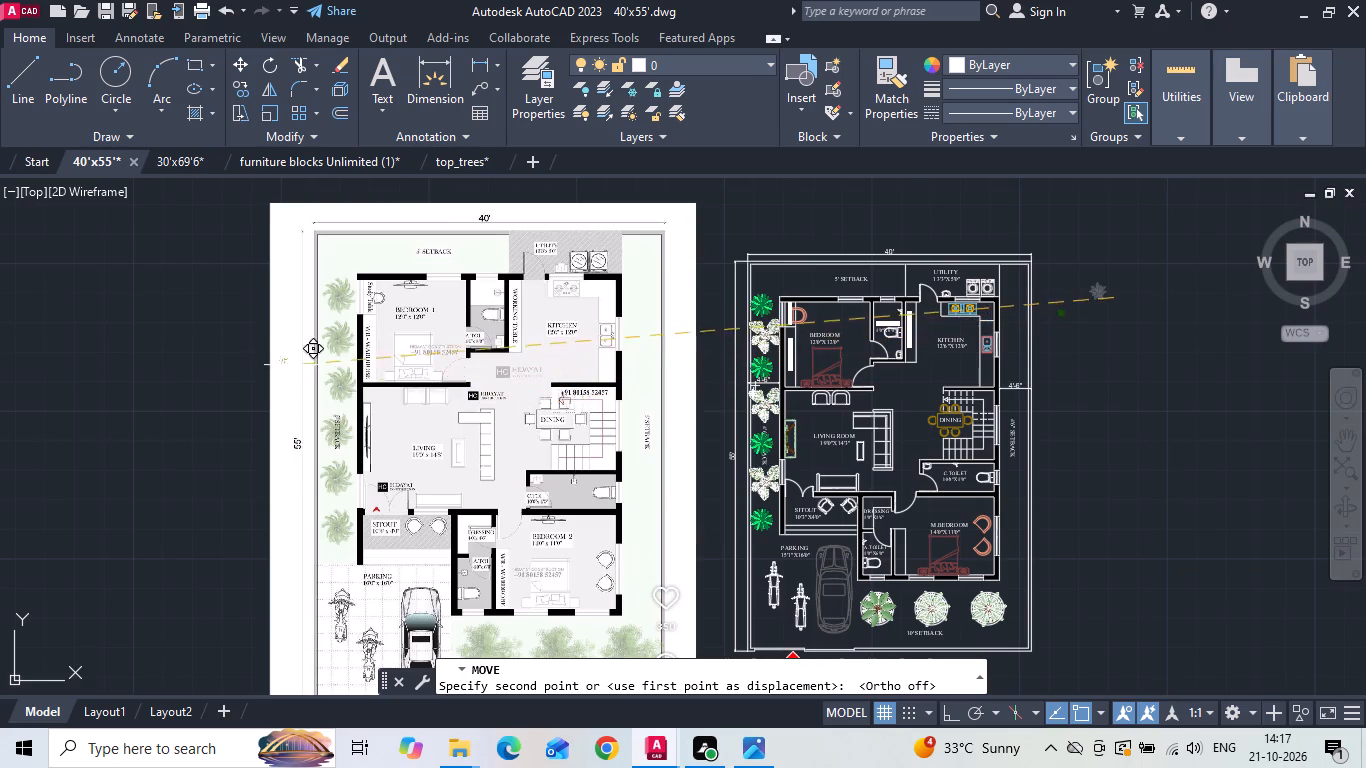
scroll(331, 362, up, 4)
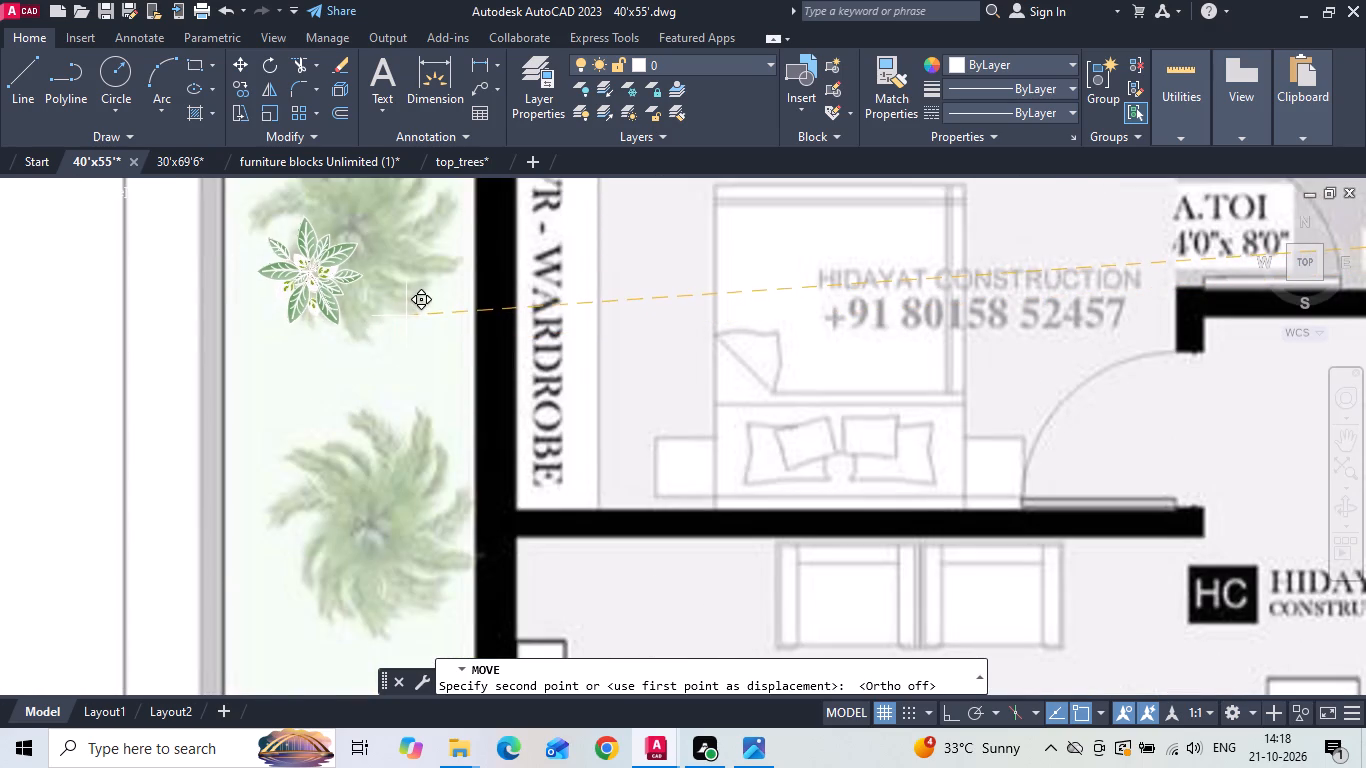
scroll(409, 328, down, 4)
scroll(885, 339, up, 4)
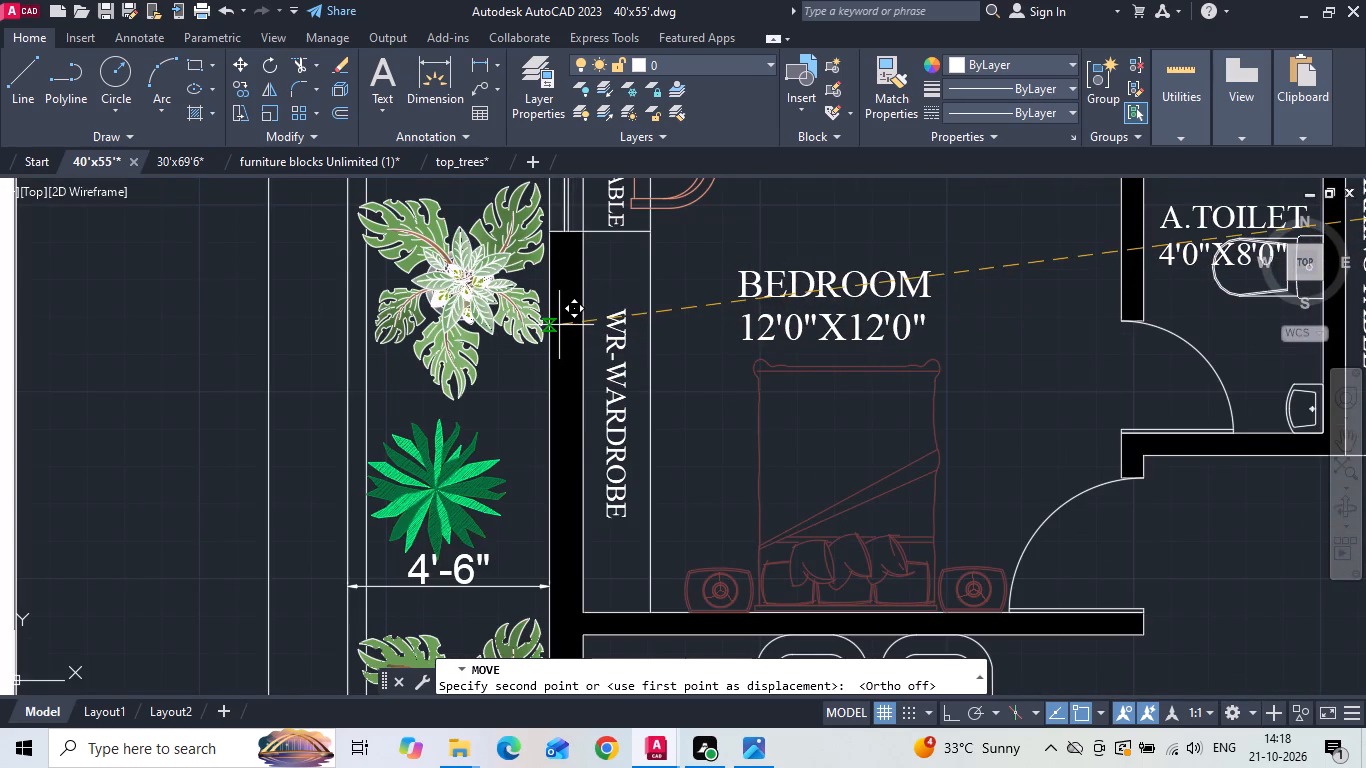
scroll(558, 324, down, 1)
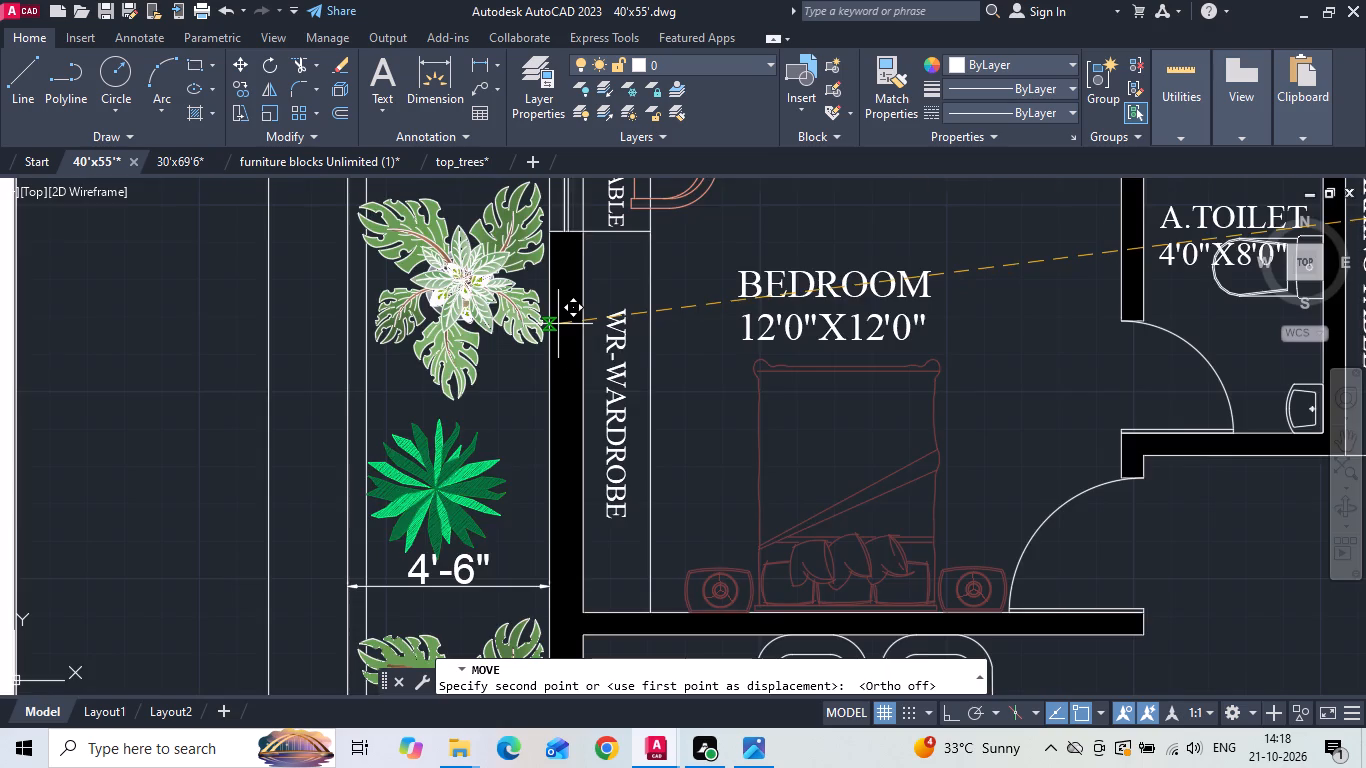
scroll(558, 324, down, 3)
scroll(546, 412, up, 3)
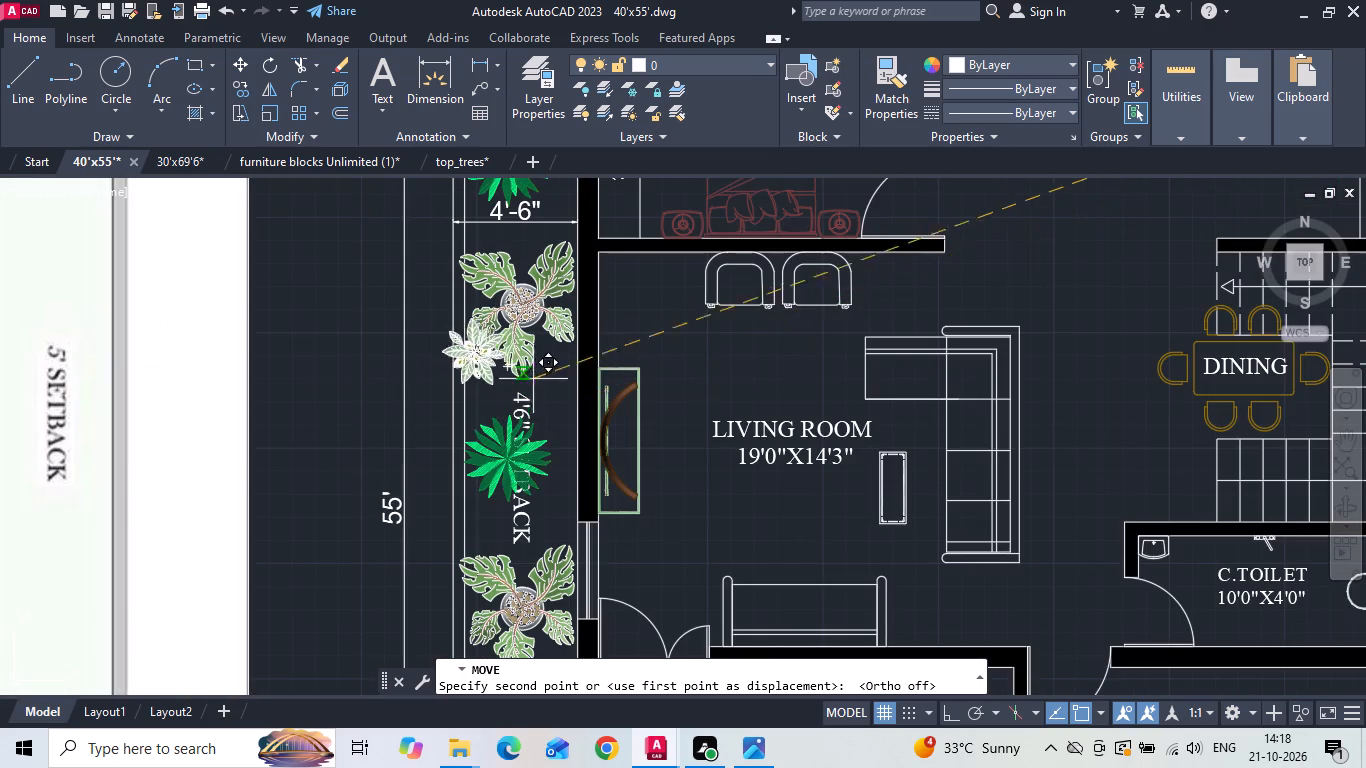
click(589, 324)
key(Escape)
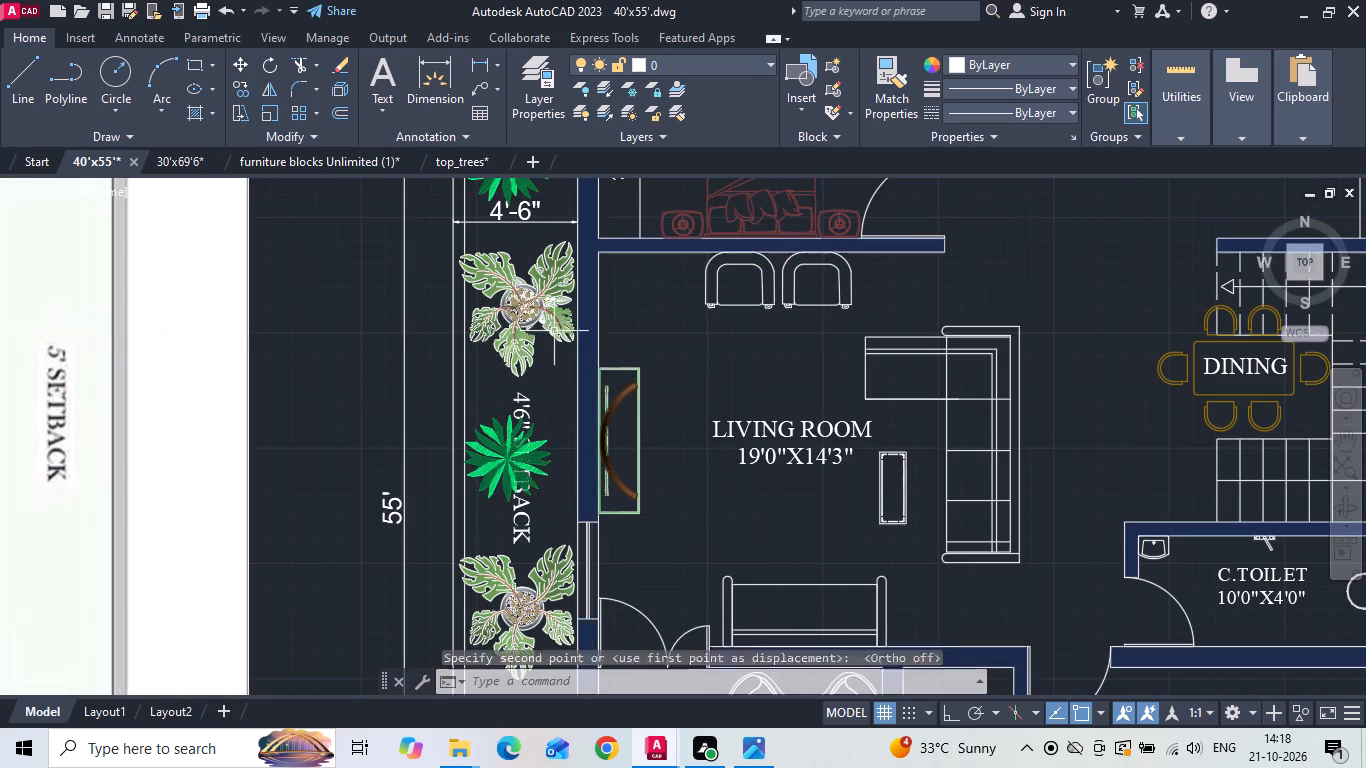
Delete the large-leaf plant lying under the white-flowered plant in the side setback.
click(520, 332)
key(Delete)
Scale up the white-flowered plant about its center so it is about as large as the neighboring setback plants.
click(529, 327)
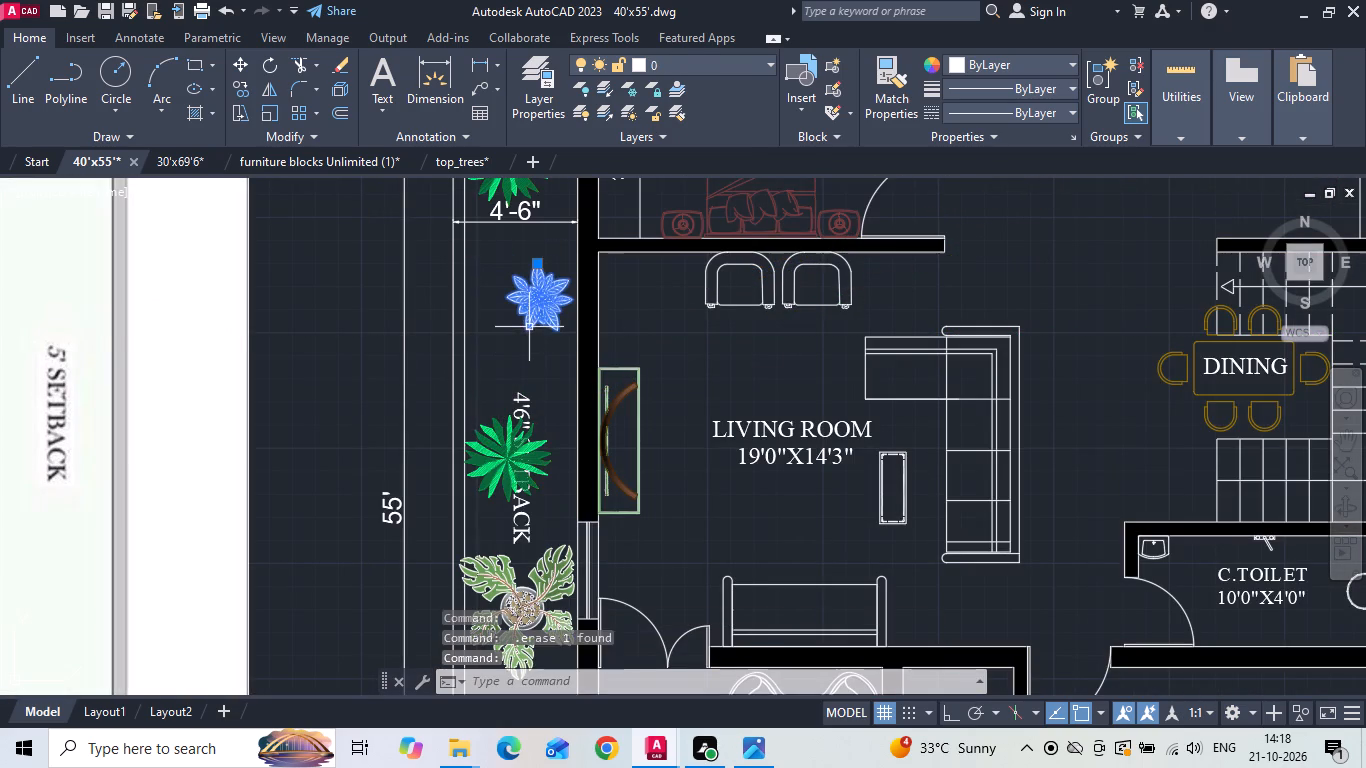
right_click(530, 326)
click(578, 404)
scroll(537, 329, up, 2)
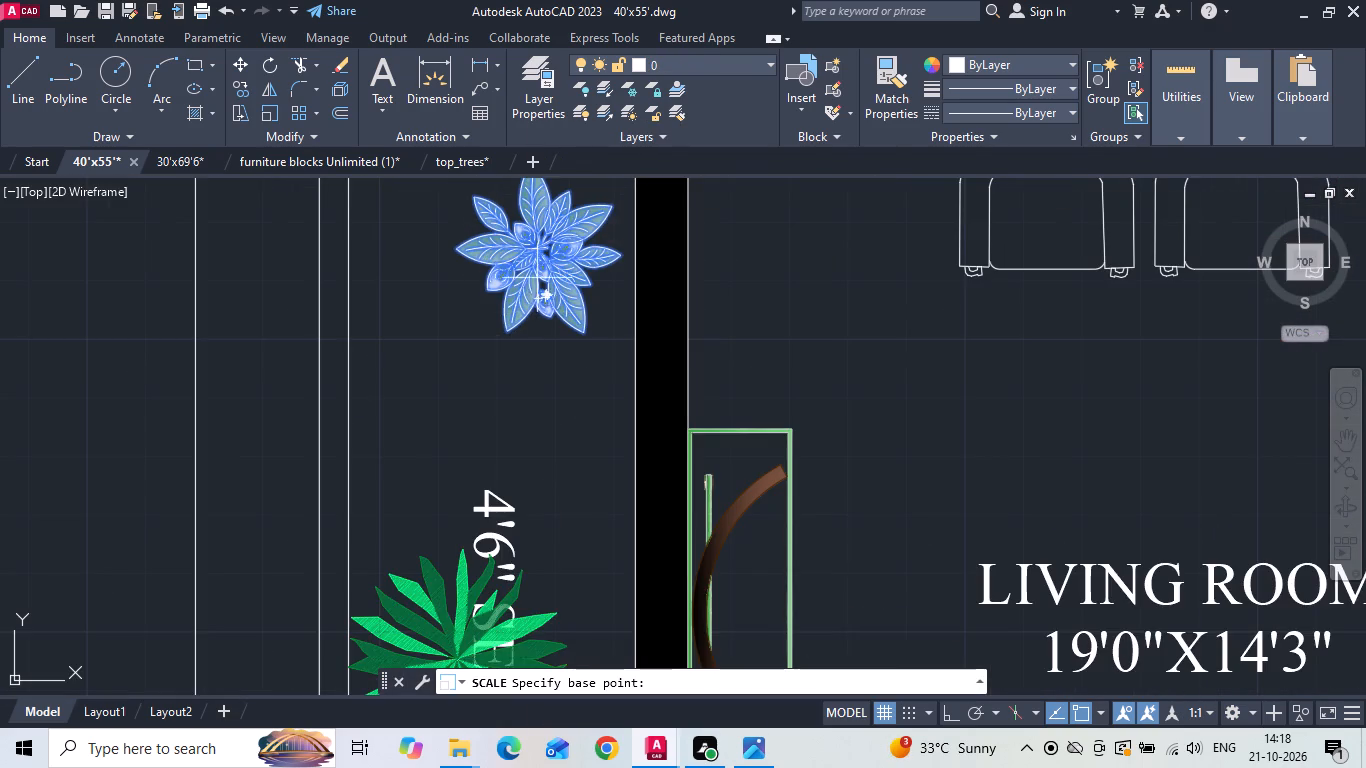
drag(537, 250, 526, 265)
click(449, 374)
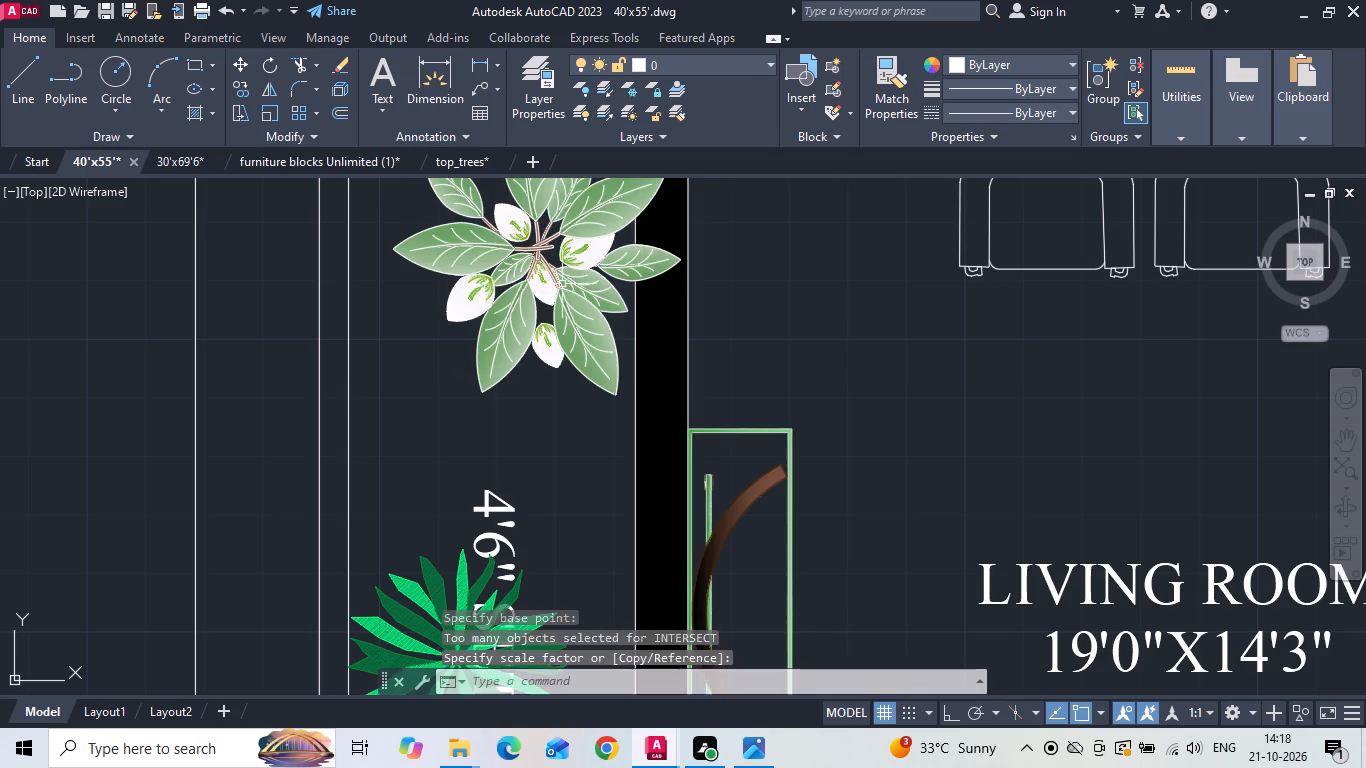
Move the enlarged white-flowered plant slightly away from the living room wall, in line with the other side setback plants.
click(564, 280)
right_click(565, 280)
click(611, 365)
scroll(606, 387, down, 2)
click(702, 355)
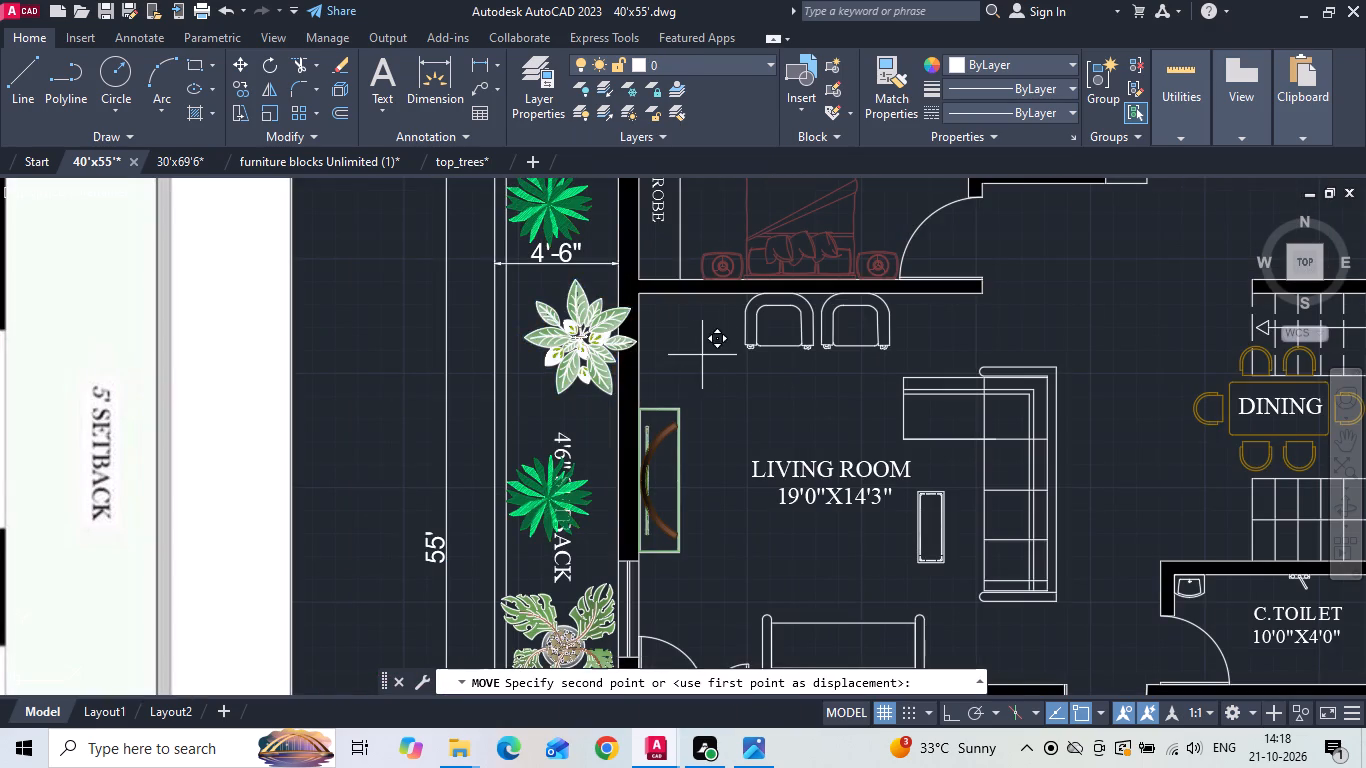
click(681, 366)
Delete the leftover small dark green tree outside the plan beside the kitchen and save the drawing.
scroll(468, 345, down, 2)
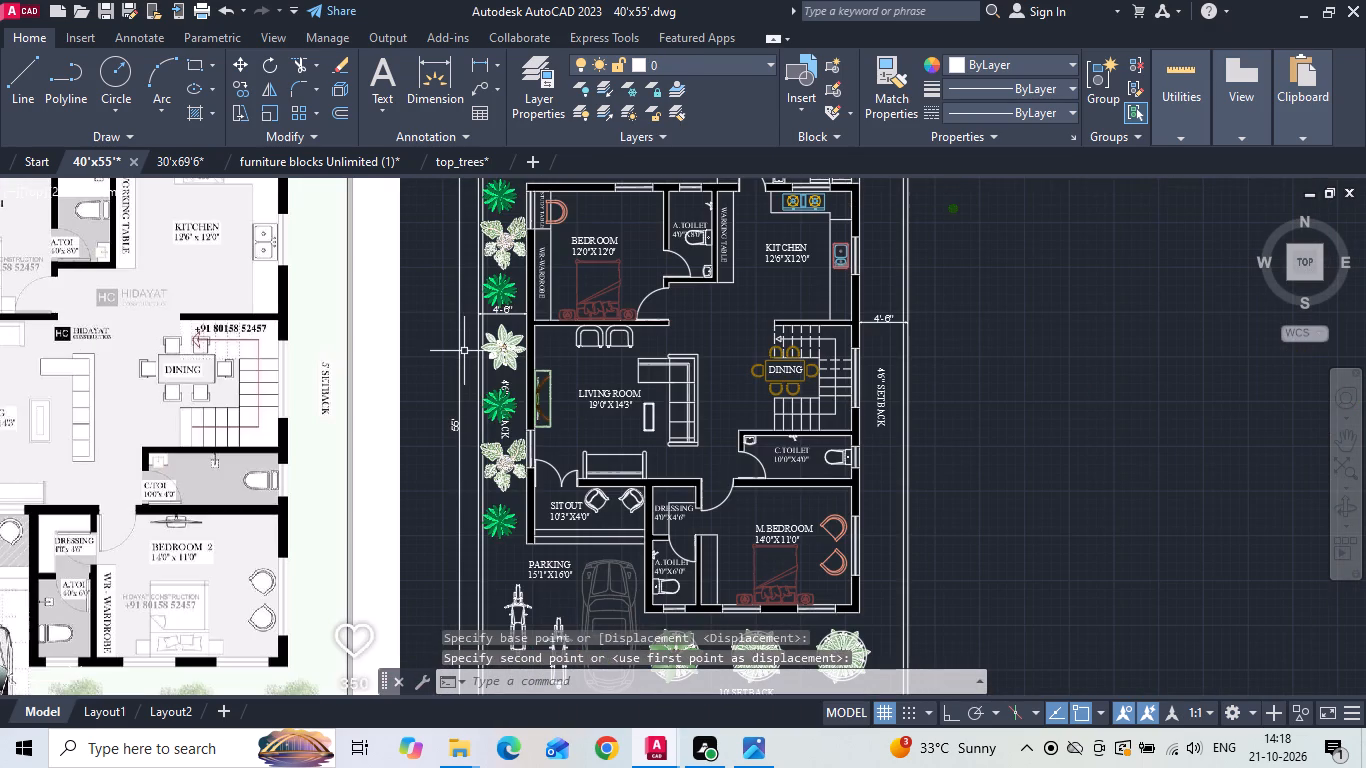
click(958, 212)
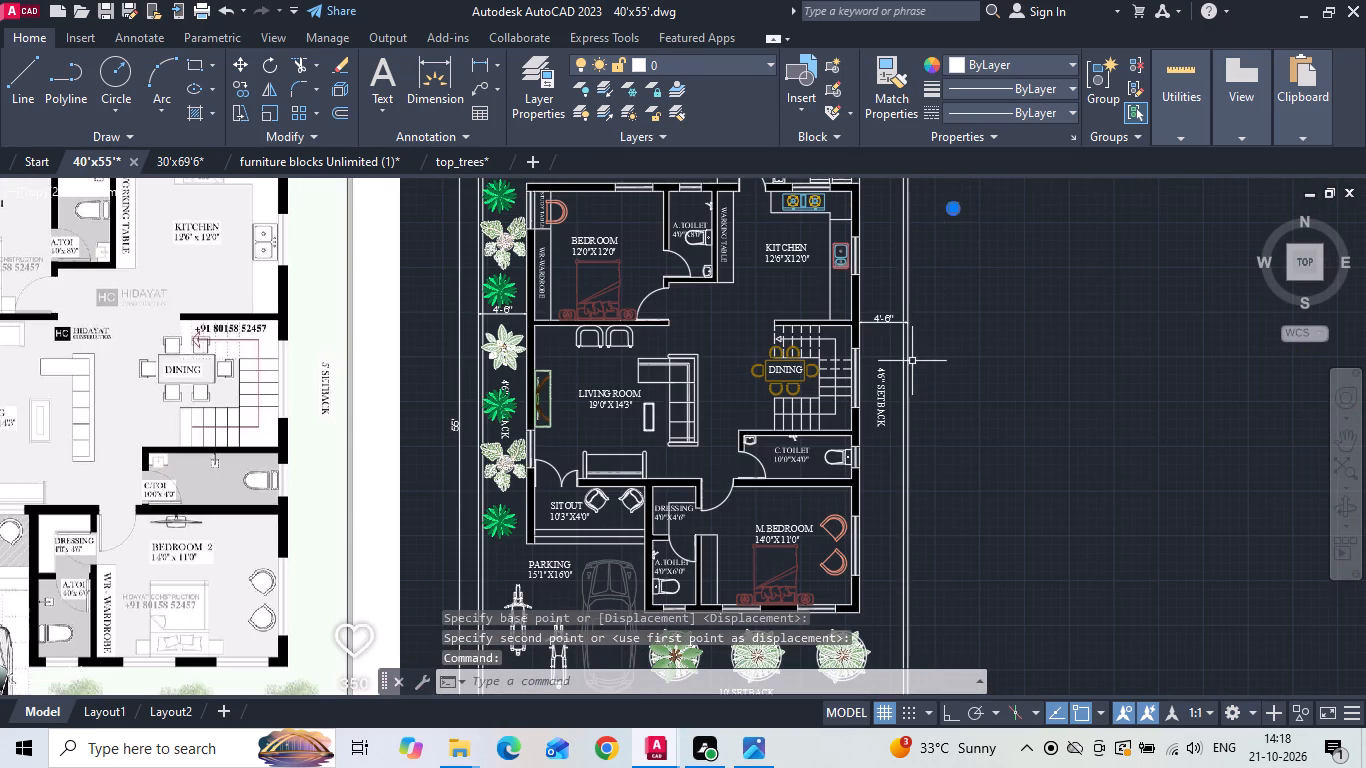
key(Delete)
key(ctrl+s)
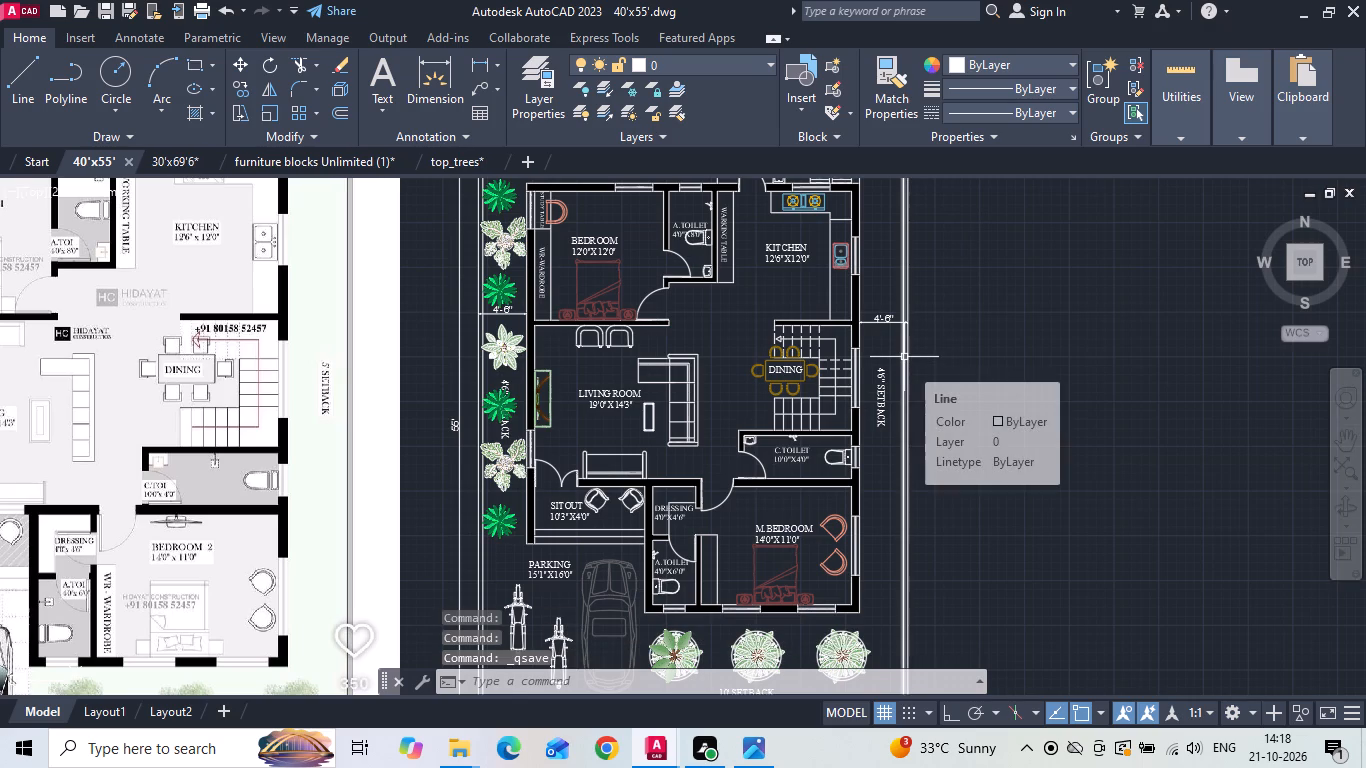
Delete the reference floor plan image beside the drawing.
scroll(810, 370, down, 1)
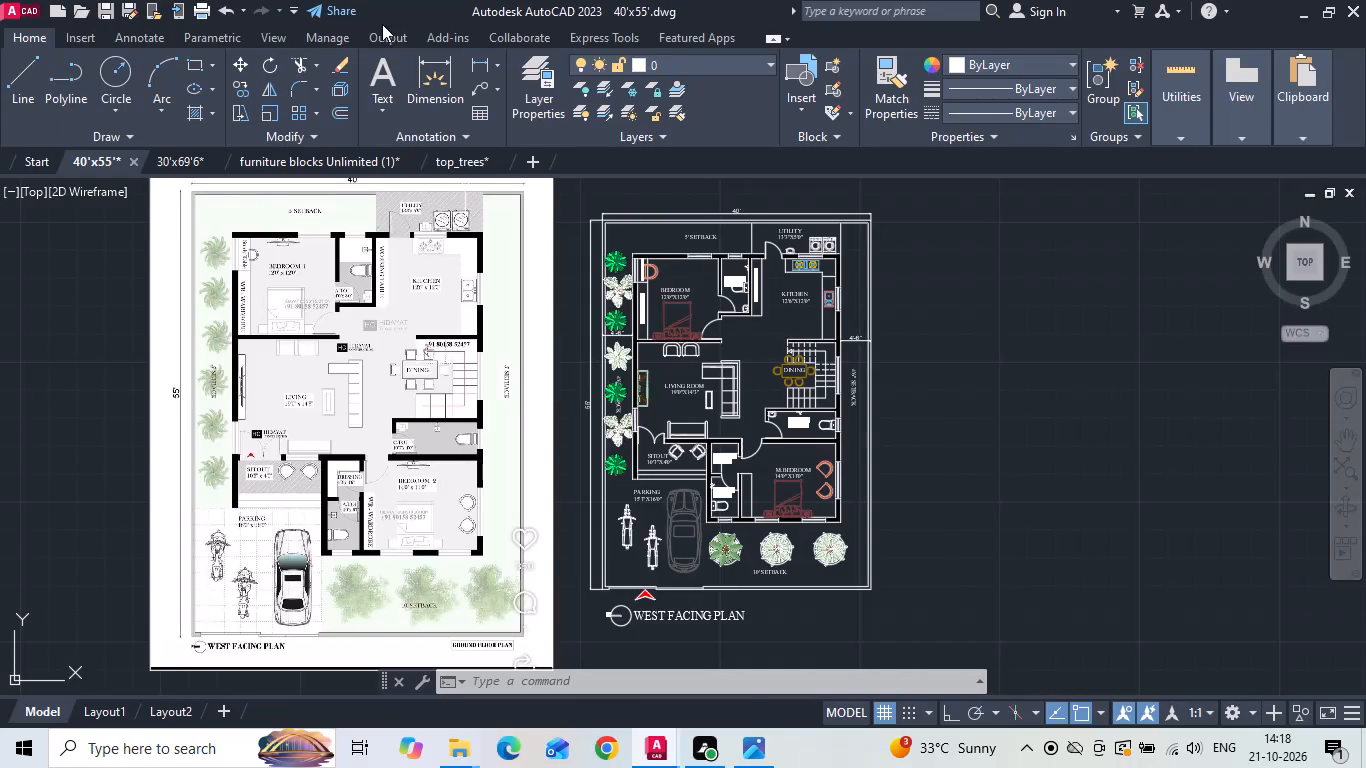
click(560, 395)
click(437, 417)
key(Delete)
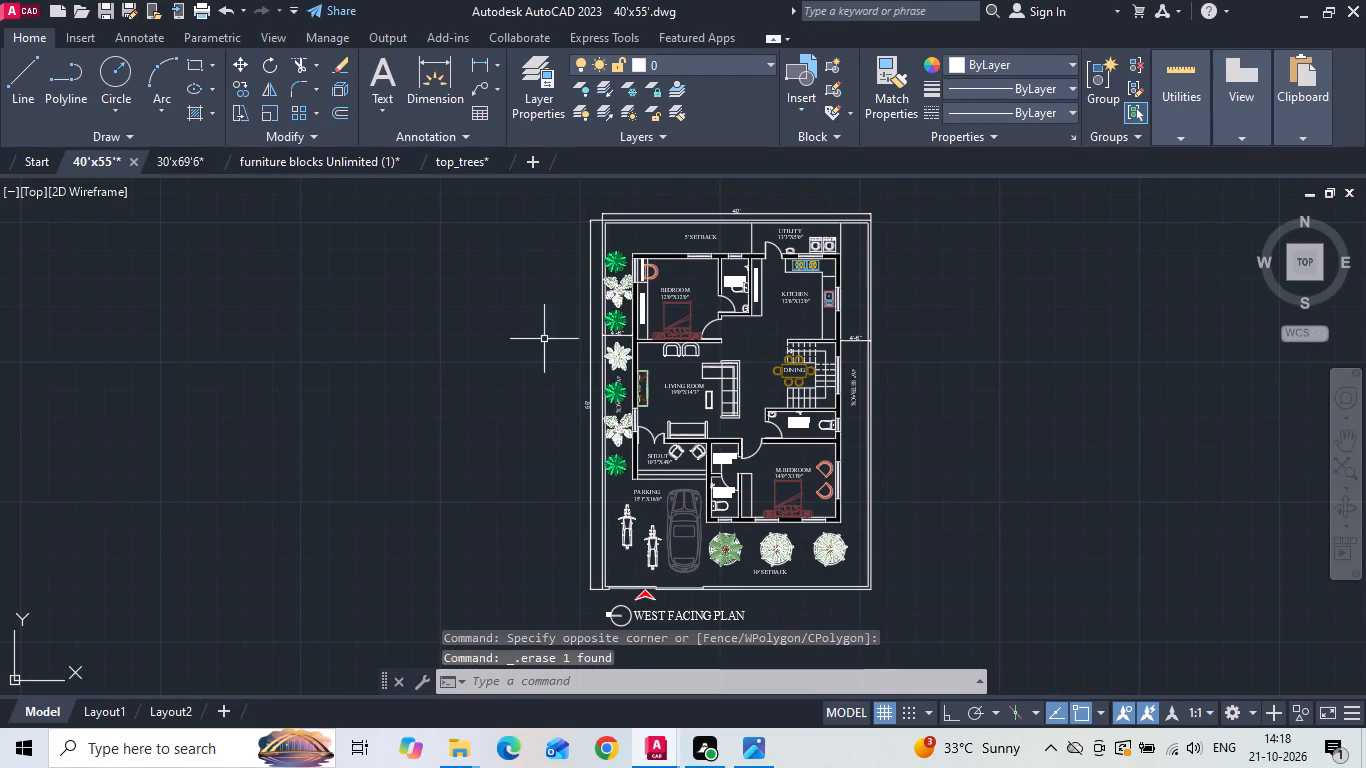
Copy the complete floor plan with its WEST FACING PLAN title to the empty space on its kitchen side, and save the drawing.
scroll(544, 339, down, 1)
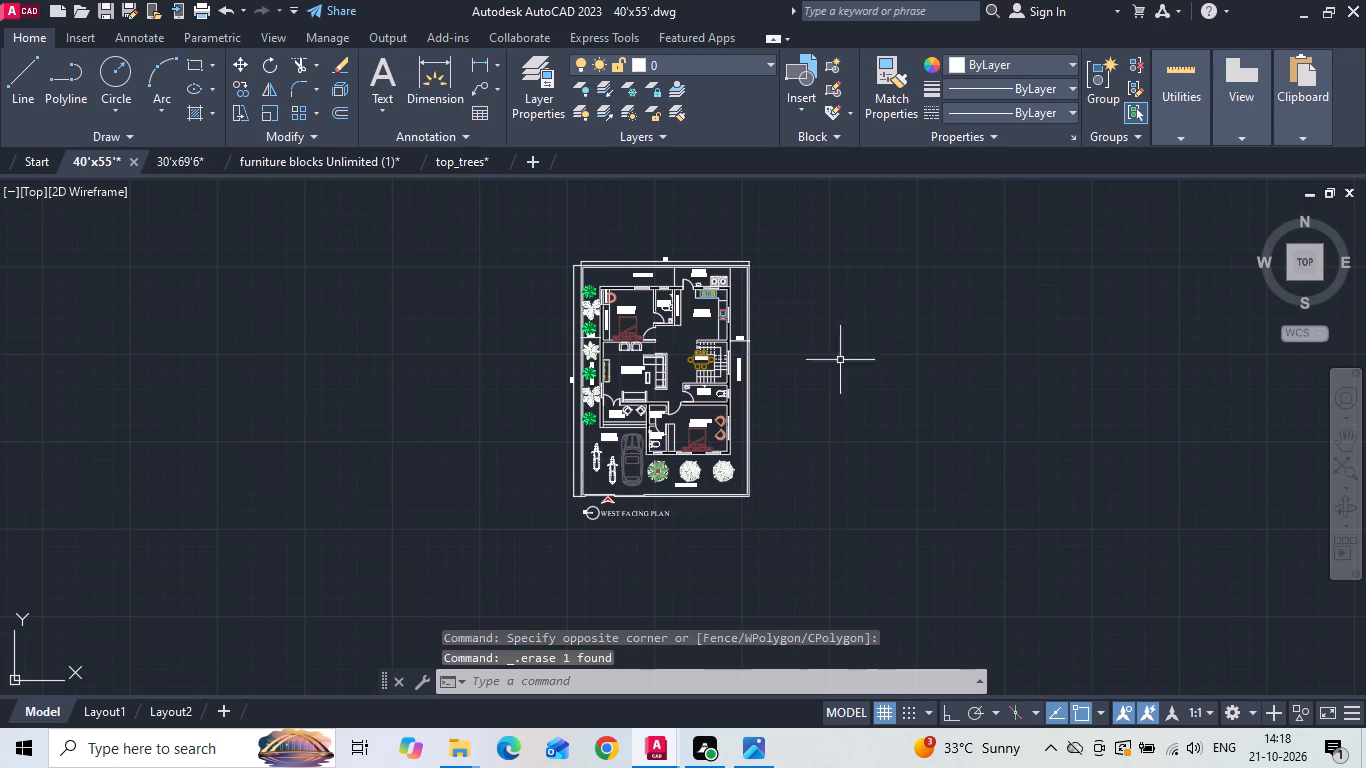
scroll(692, 452, up, 2)
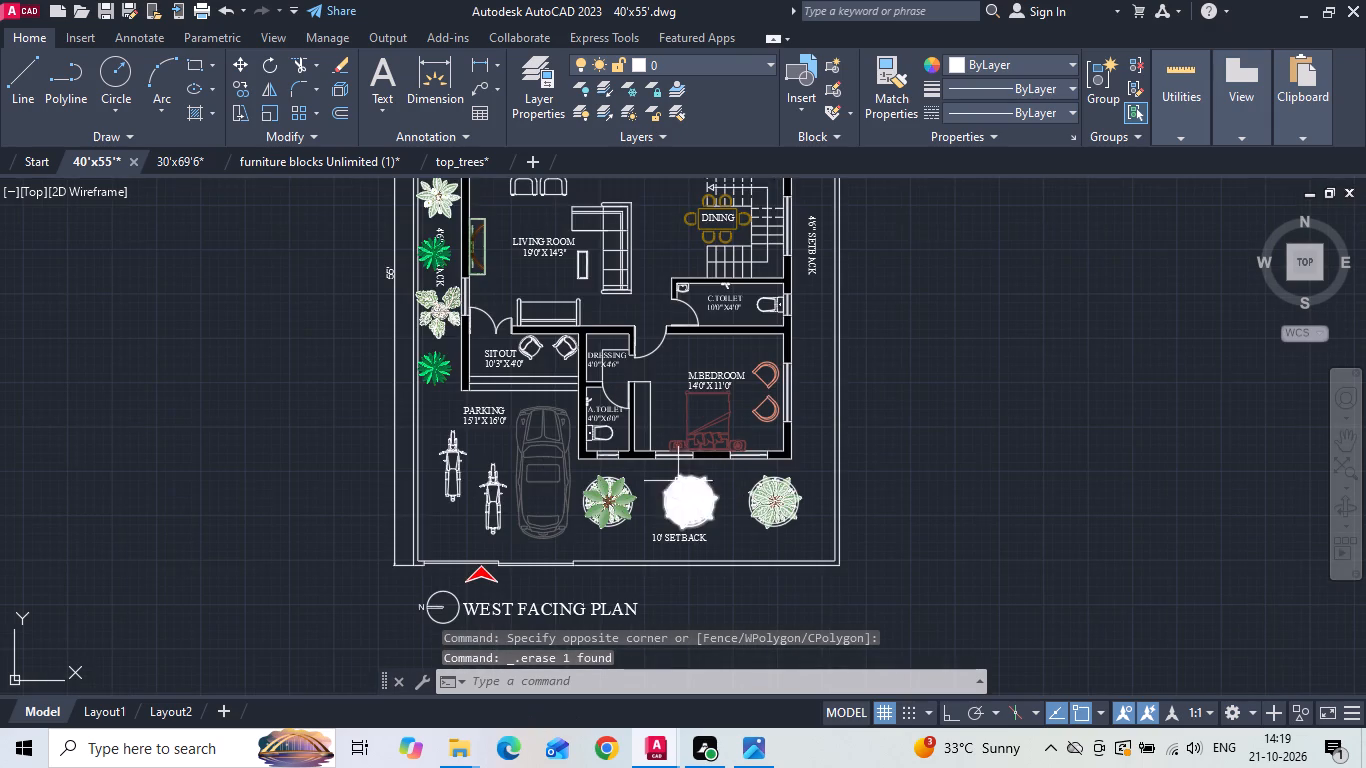
scroll(584, 442, down, 1)
click(417, 597)
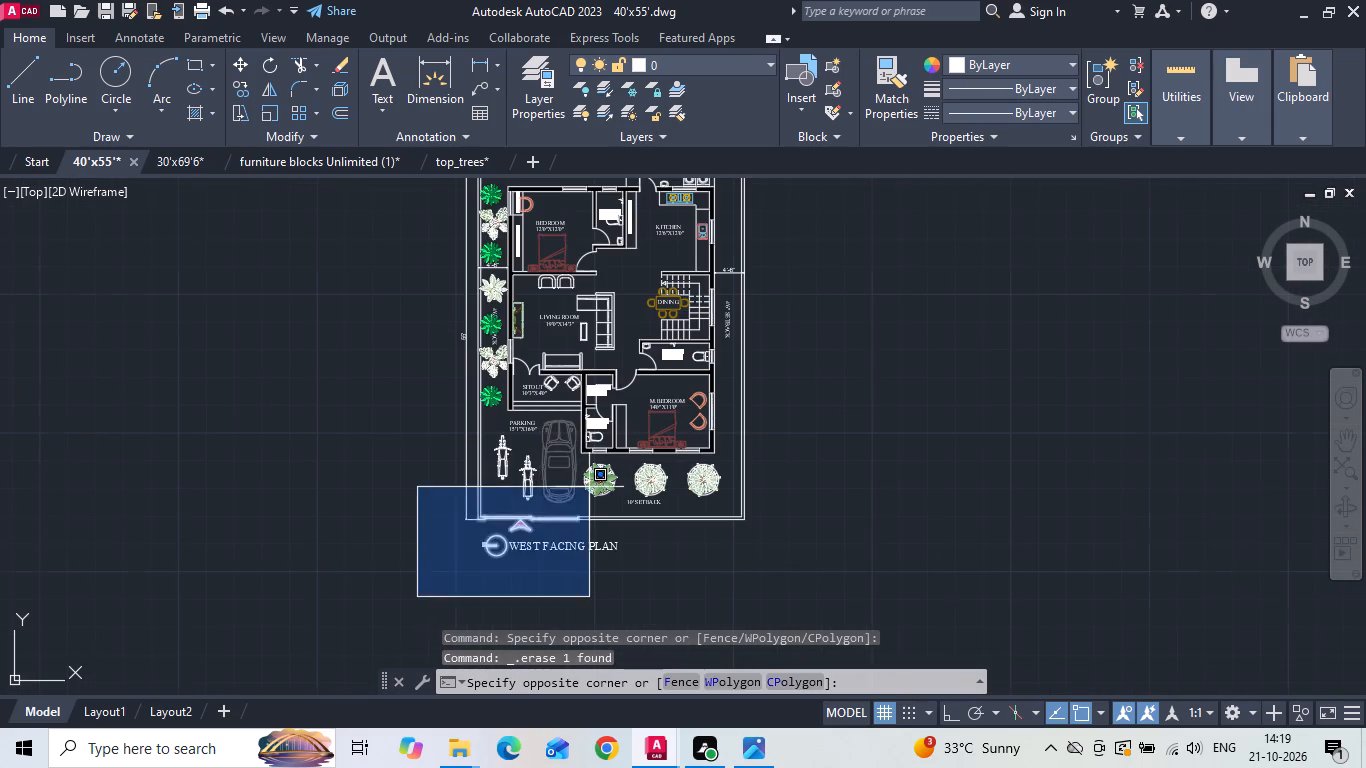
scroll(589, 487, down, 1)
click(790, 265)
right_click(790, 265)
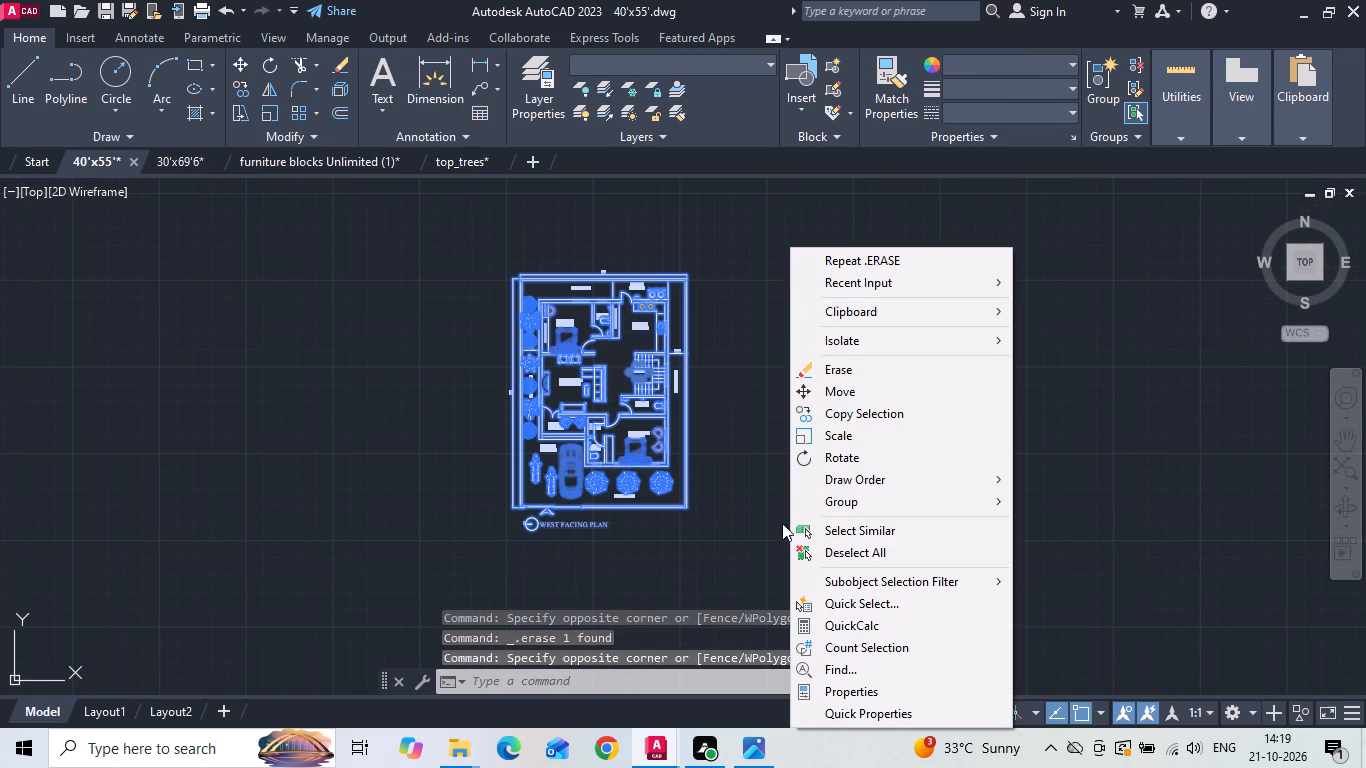
click(858, 414)
drag(831, 422, 890, 424)
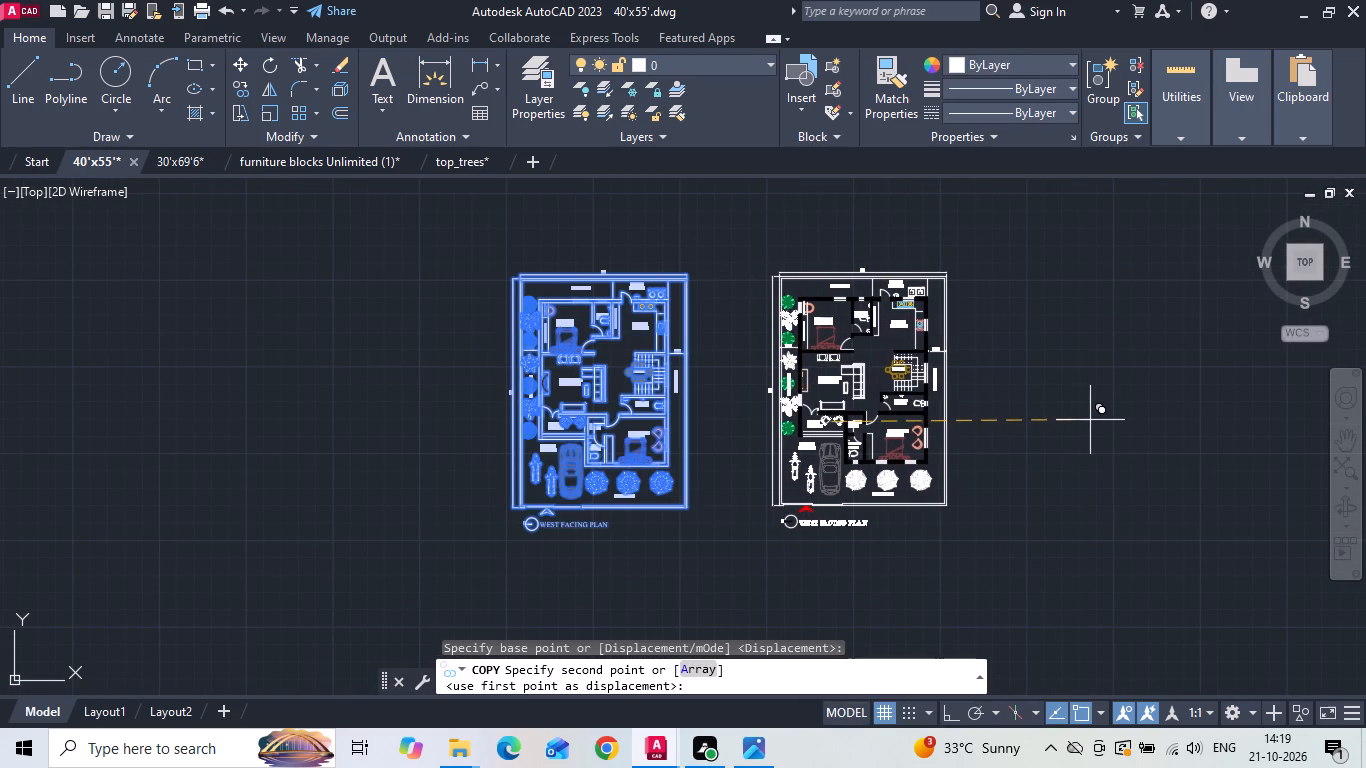
click(1093, 420)
key(ctrl+s)
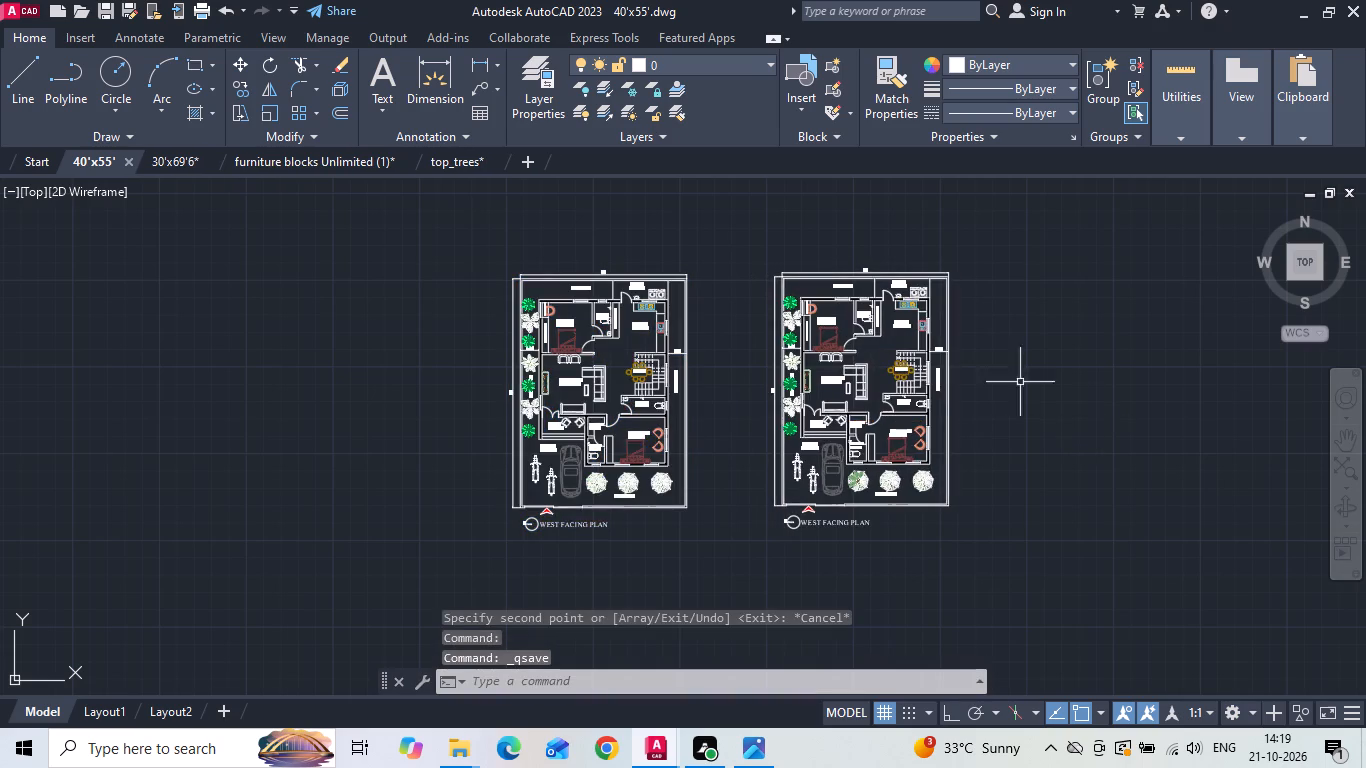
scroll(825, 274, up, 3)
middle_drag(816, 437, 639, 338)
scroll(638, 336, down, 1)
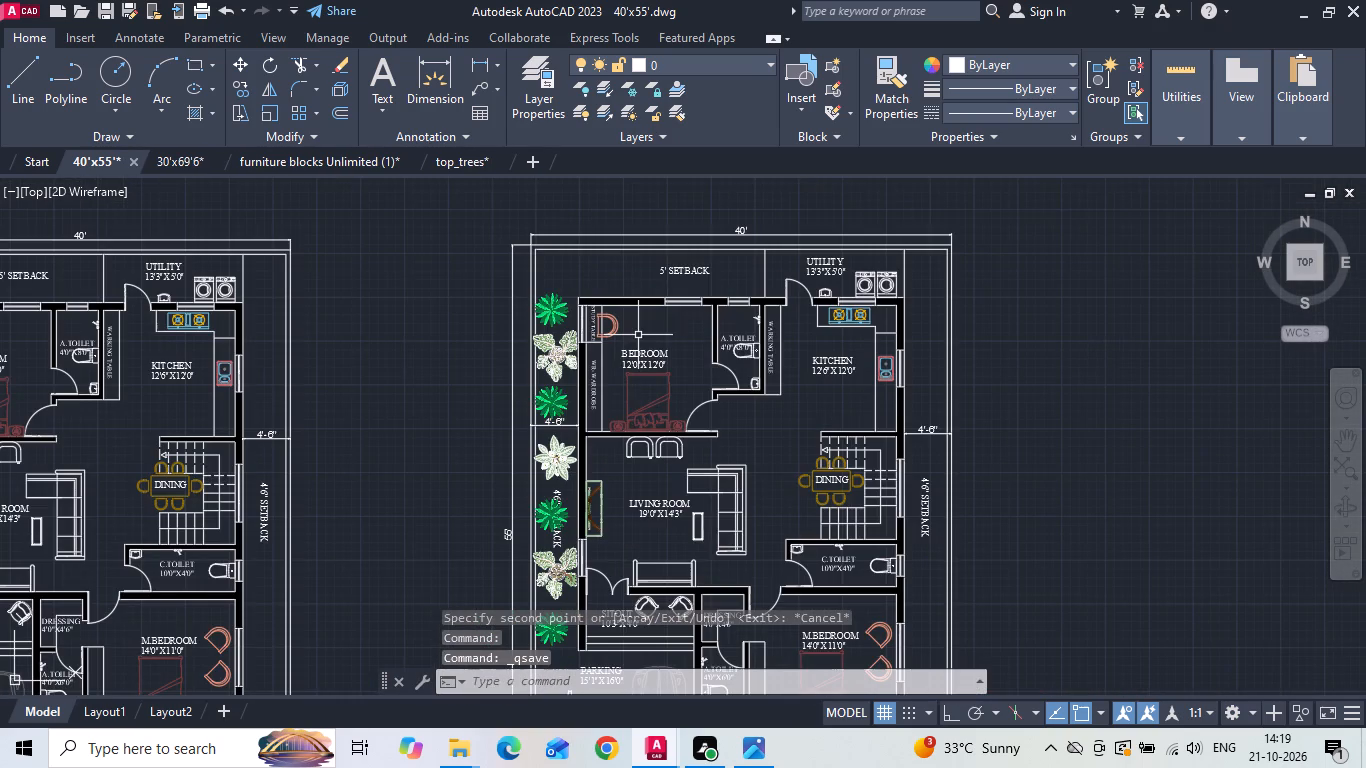
Copy the original plan's WEST FACING PLAN title to a spot just below it.
middle_drag(753, 475, 754, 465)
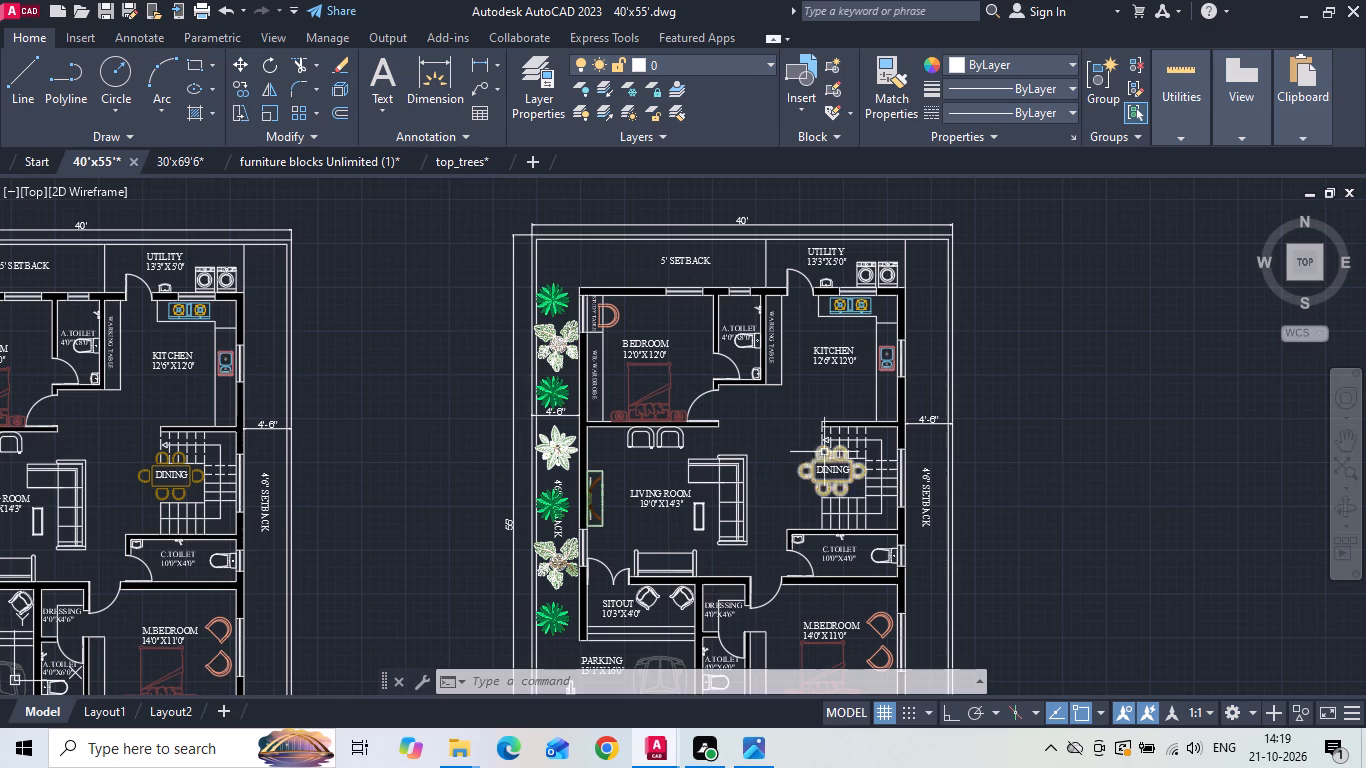
scroll(885, 495, up, 3)
scroll(768, 415, down, 5)
scroll(509, 493, up, 1)
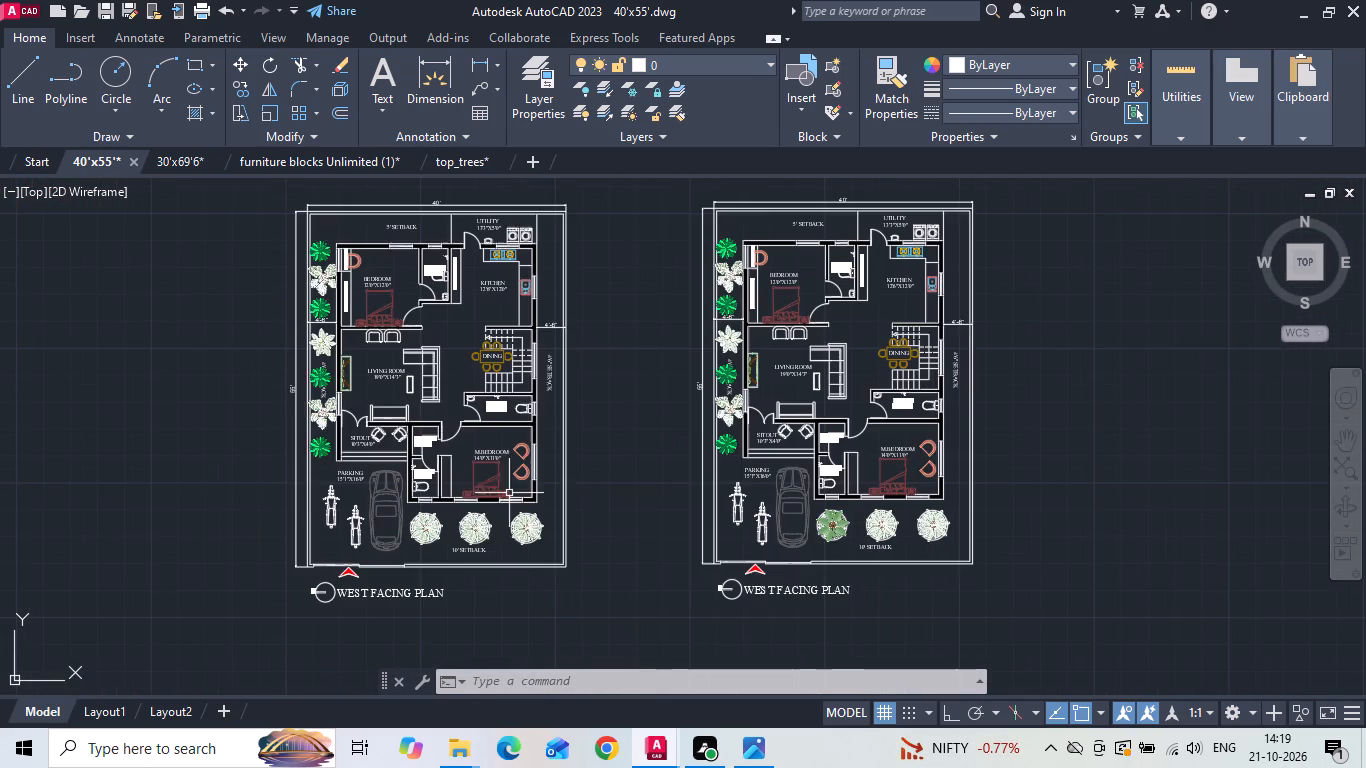
scroll(466, 542, up, 1)
middle_drag(466, 542, 501, 375)
click(392, 461)
right_click(392, 461)
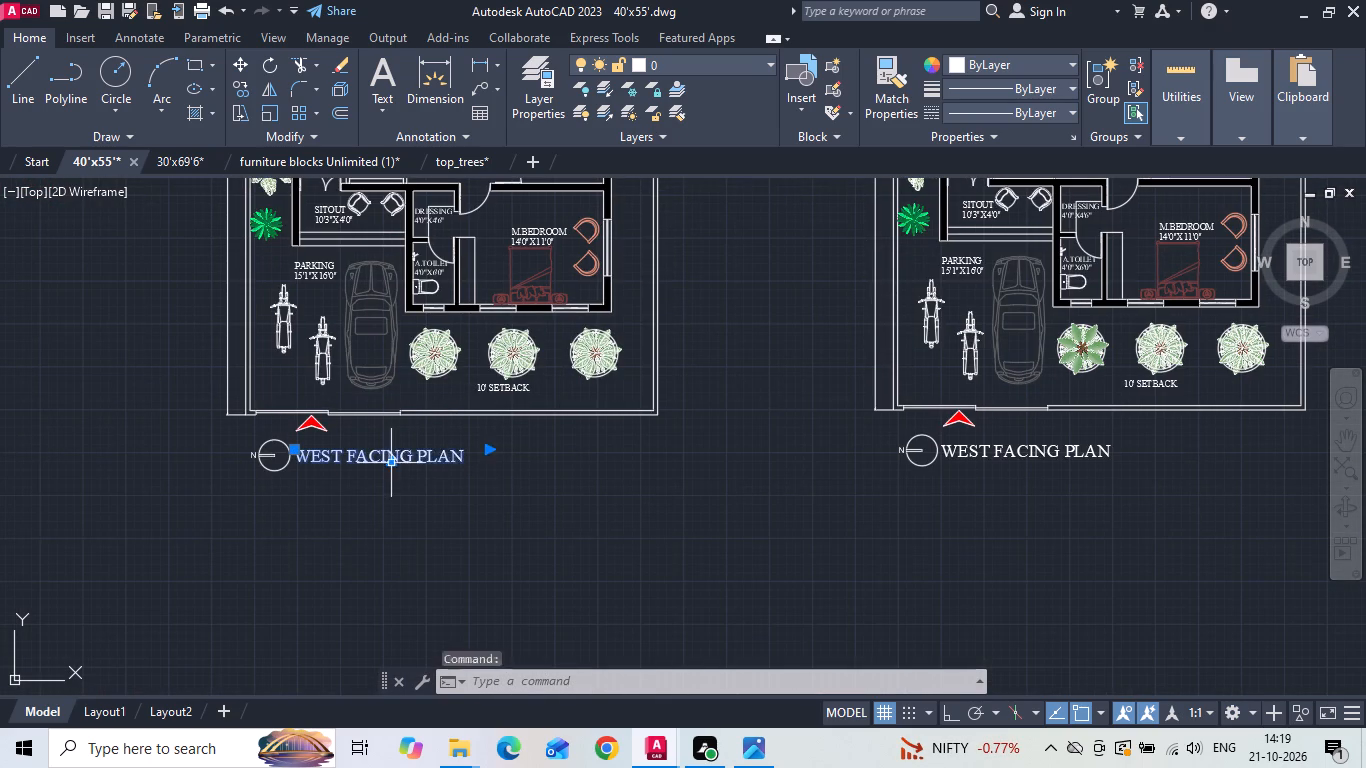
click(455, 382)
click(451, 512)
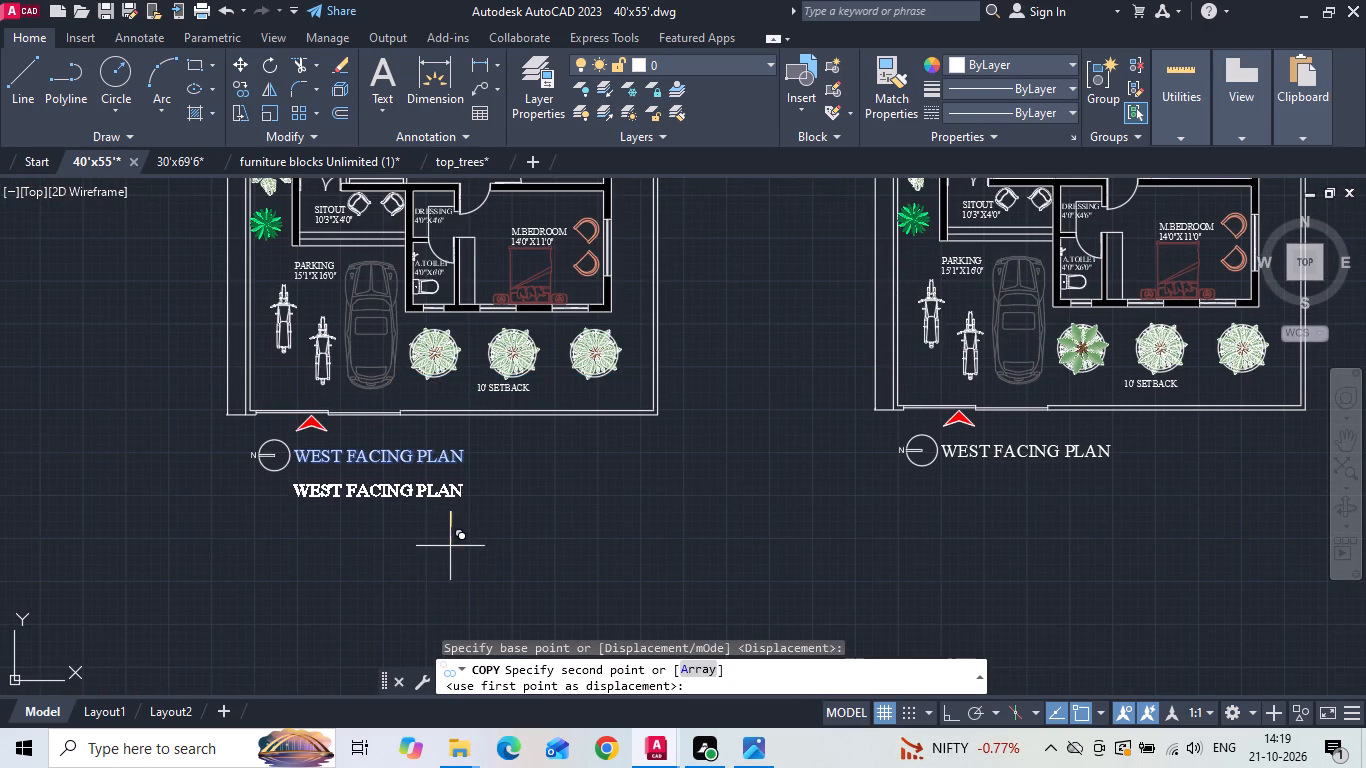
click(518, 543)
key(Escape)
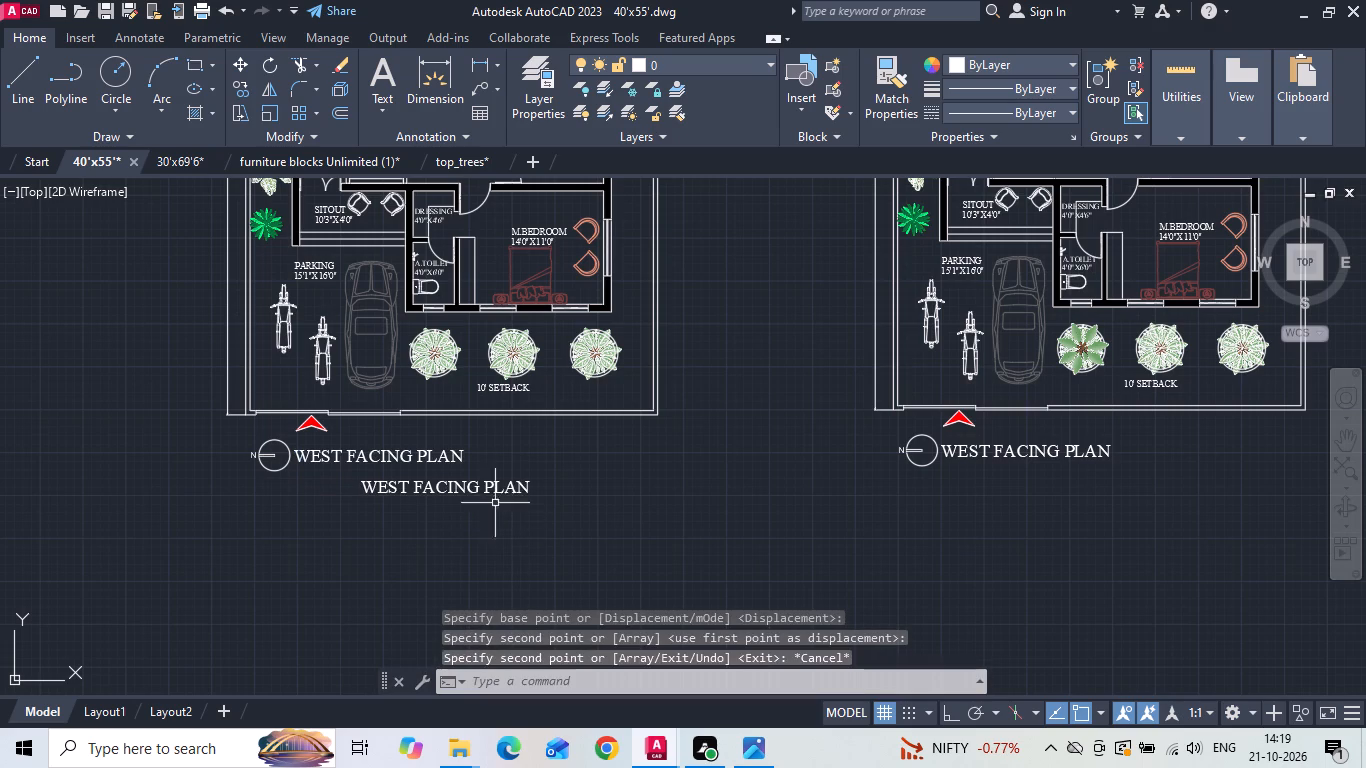
Change the text of the lower title copy to GROUND FLOOR PLAN.
double_click(487, 493)
scroll(480, 492, up, 1)
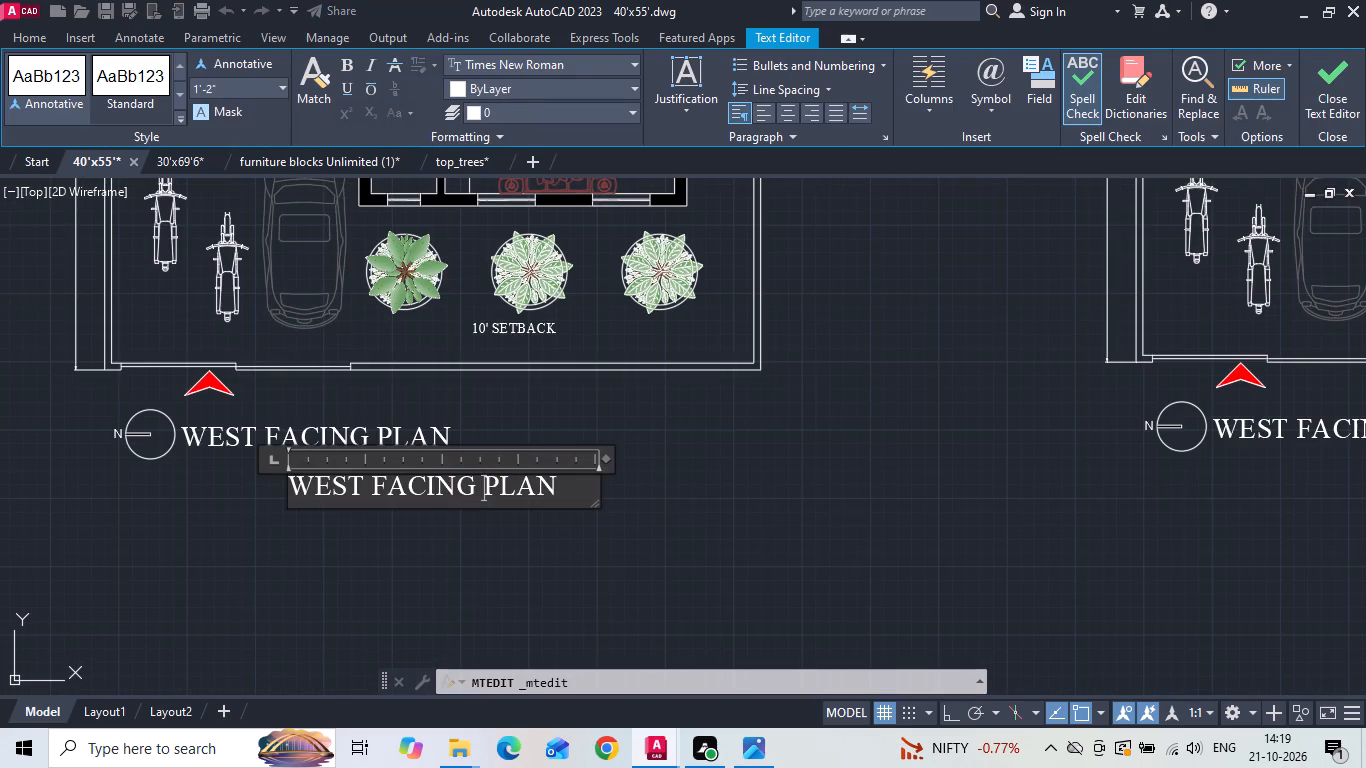
drag(475, 492, 227, 488)
key(BackSpace)
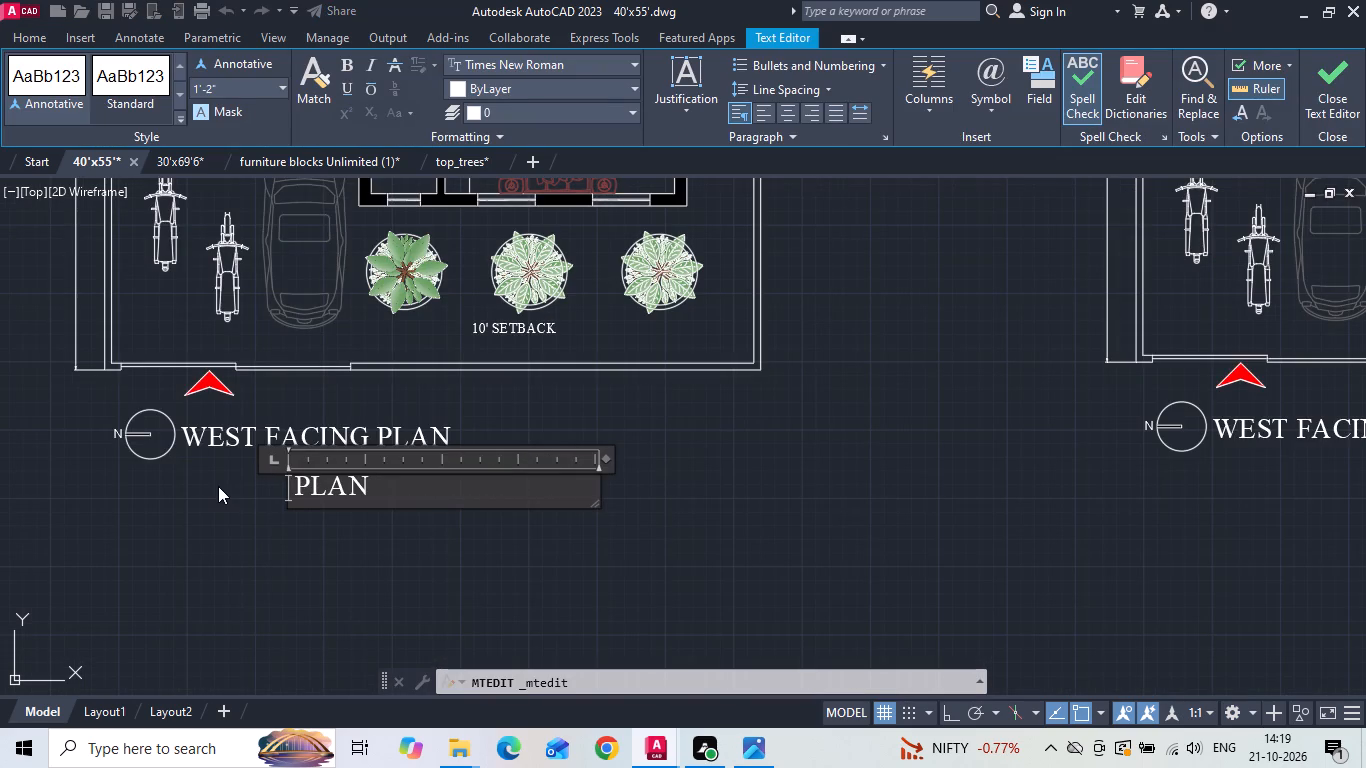
text(GROUND)
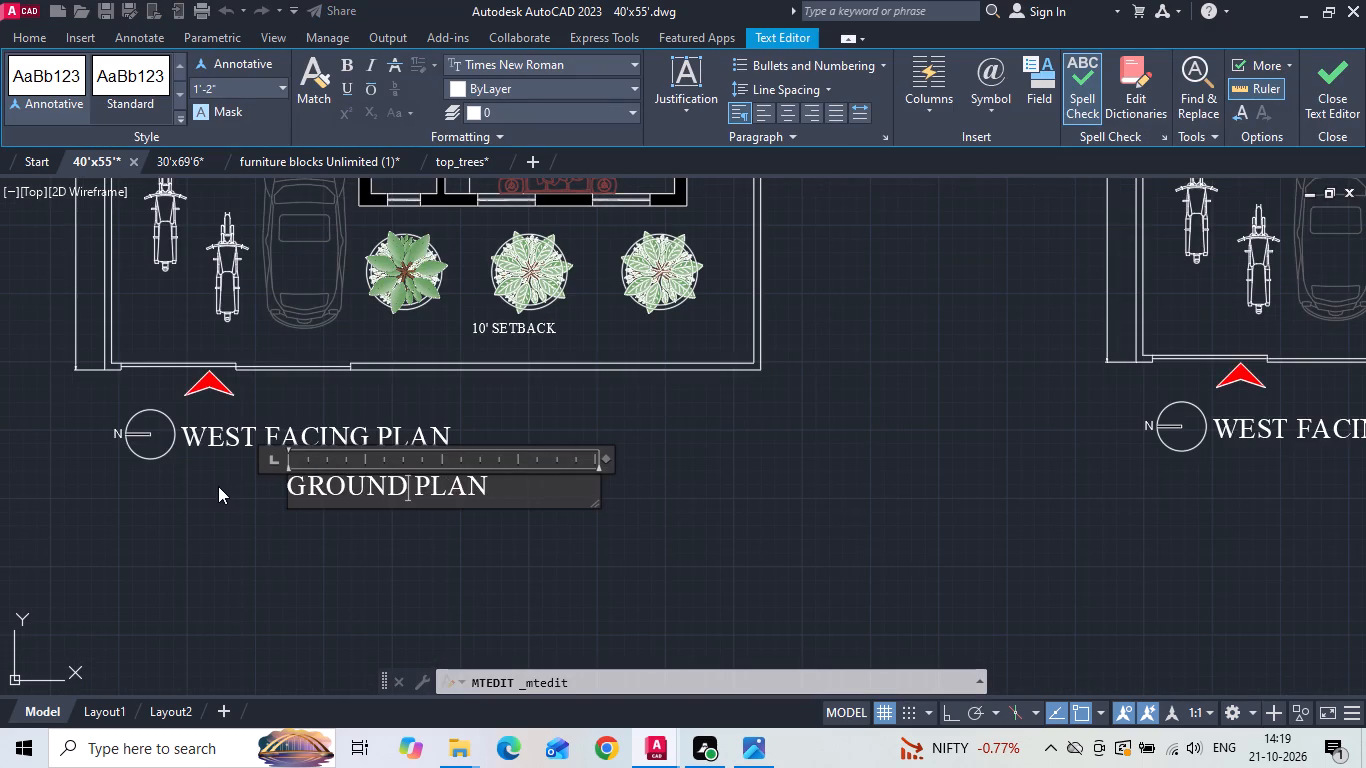
key(space)
text(FLOOR)
key(space)
key(BackSpace)
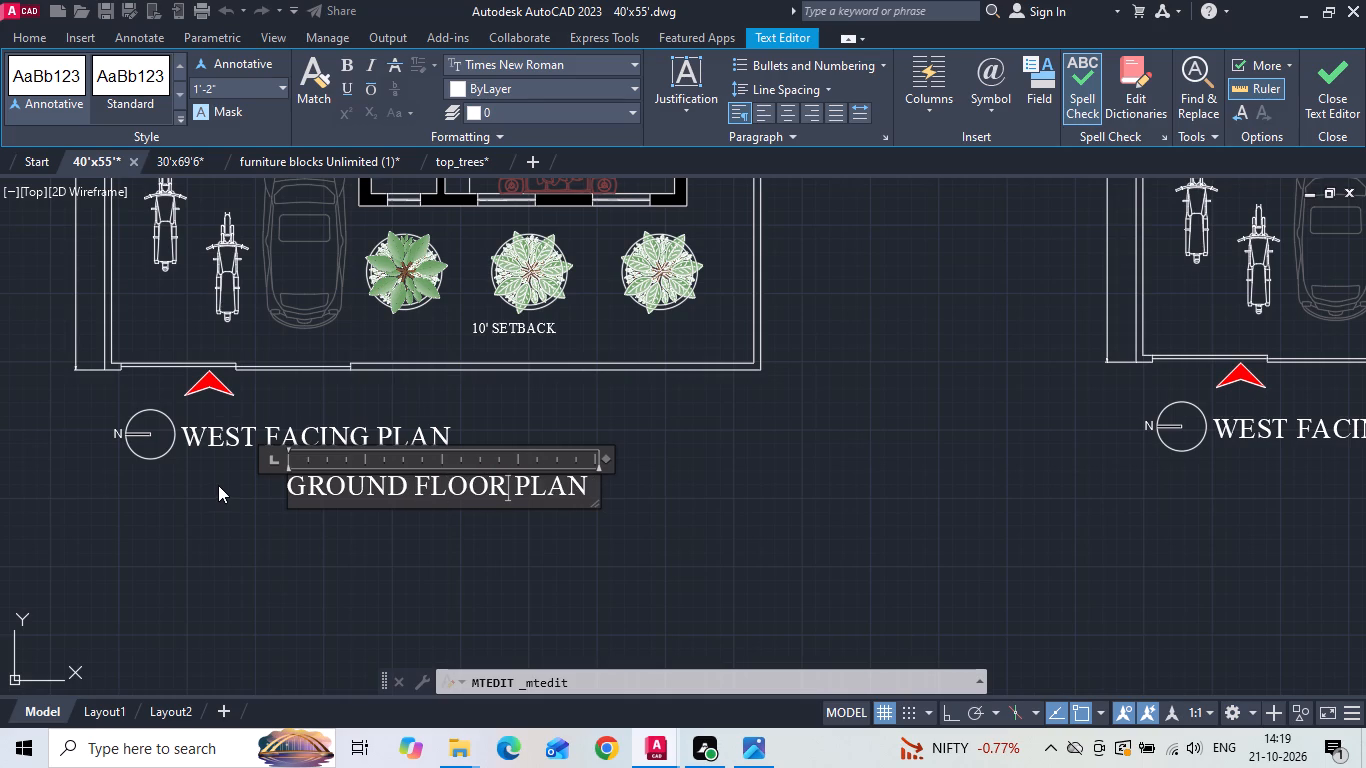
Set the GROUND FLOOR PLAN text height to 15" and widen its text box so it fits on one line.
key(ctrl+a)
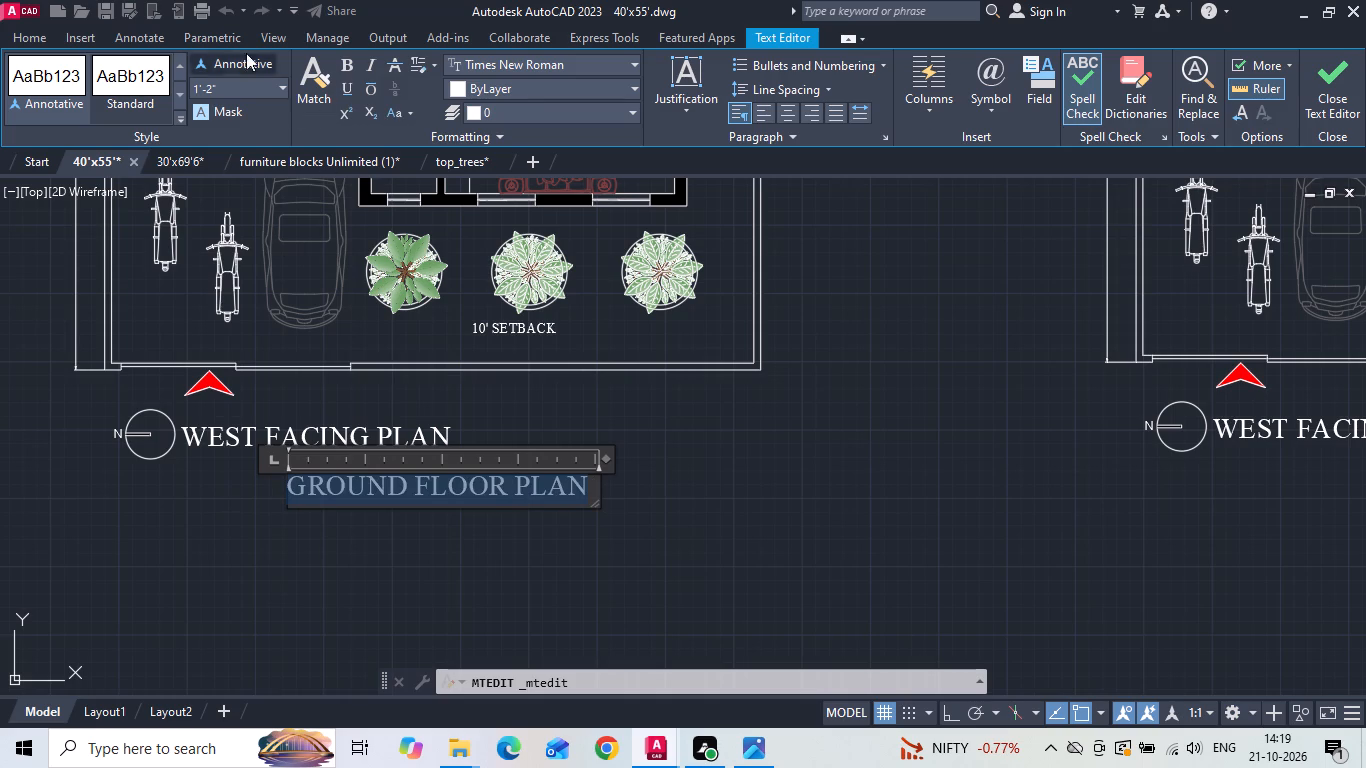
click(228, 86)
key(BackSpace)
text(15")
key(Return)
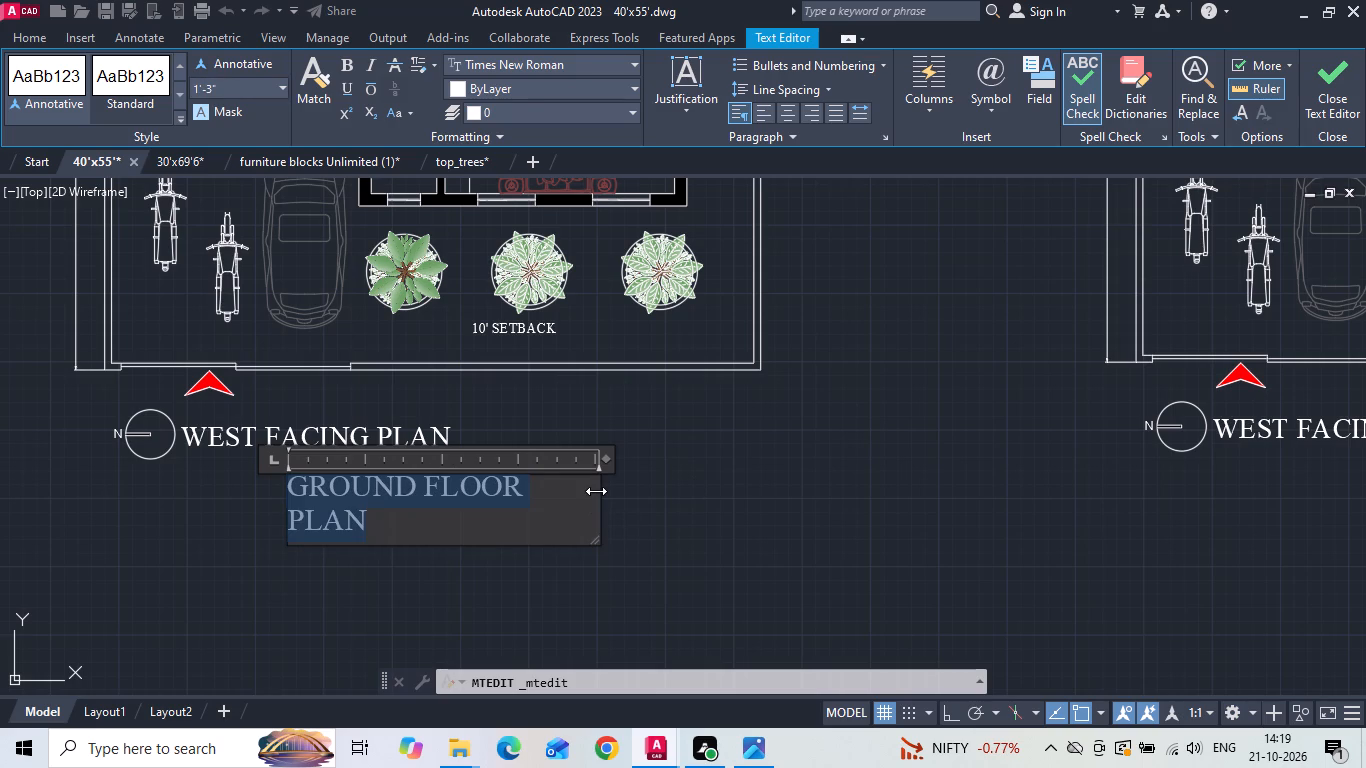
drag(598, 491, 690, 488)
click(604, 582)
scroll(565, 452, down, 1)
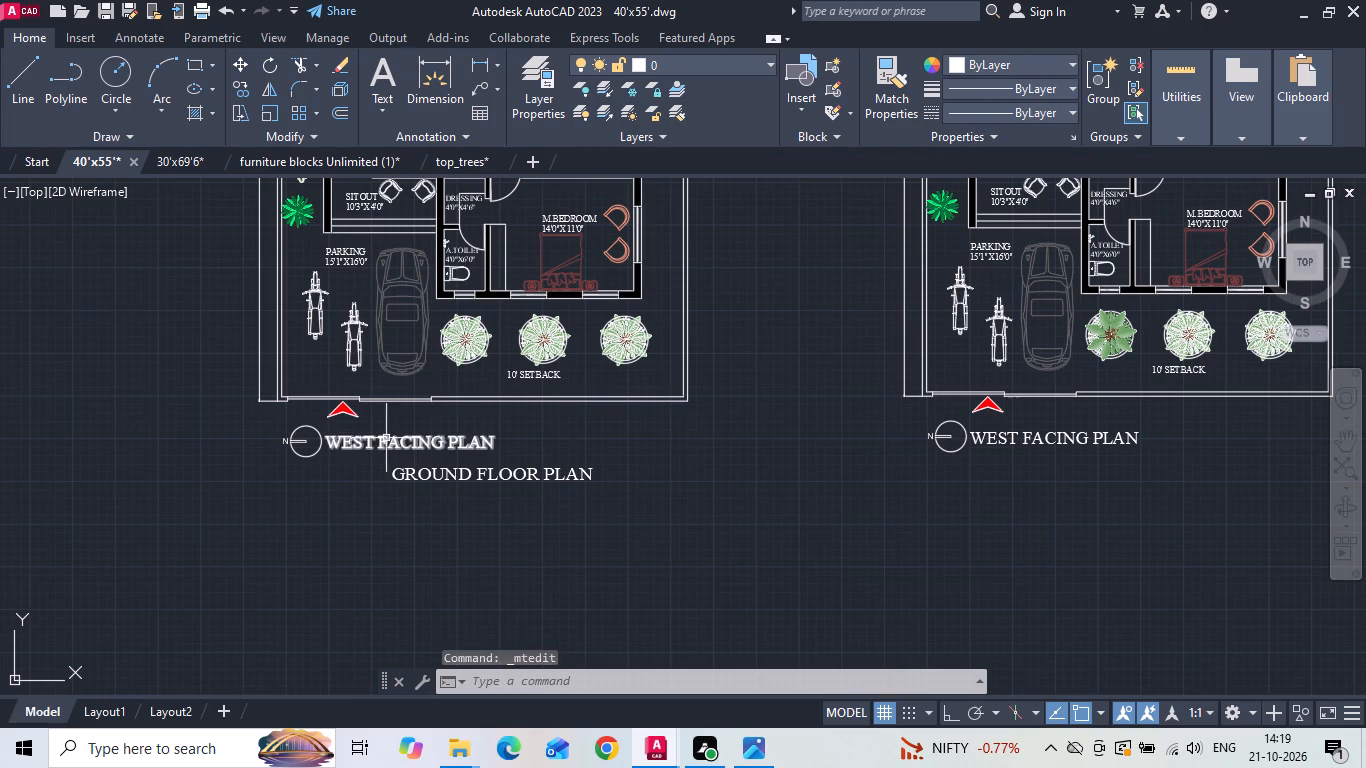
Set the text height of the original plan's WEST FACING PLAN title to 10".
double_click(386, 438)
key(ctrl+a)
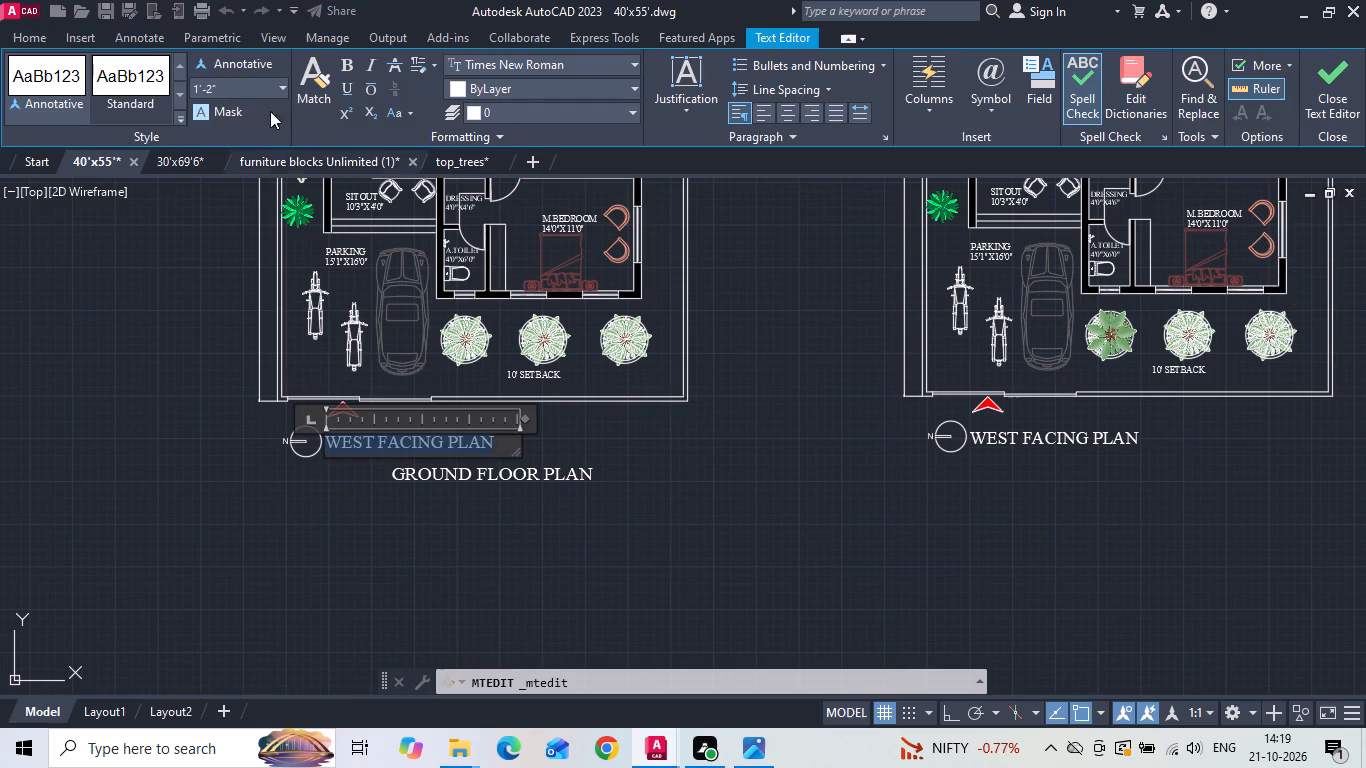
click(230, 84)
key(BackSpace)
text(10")
key(Return)
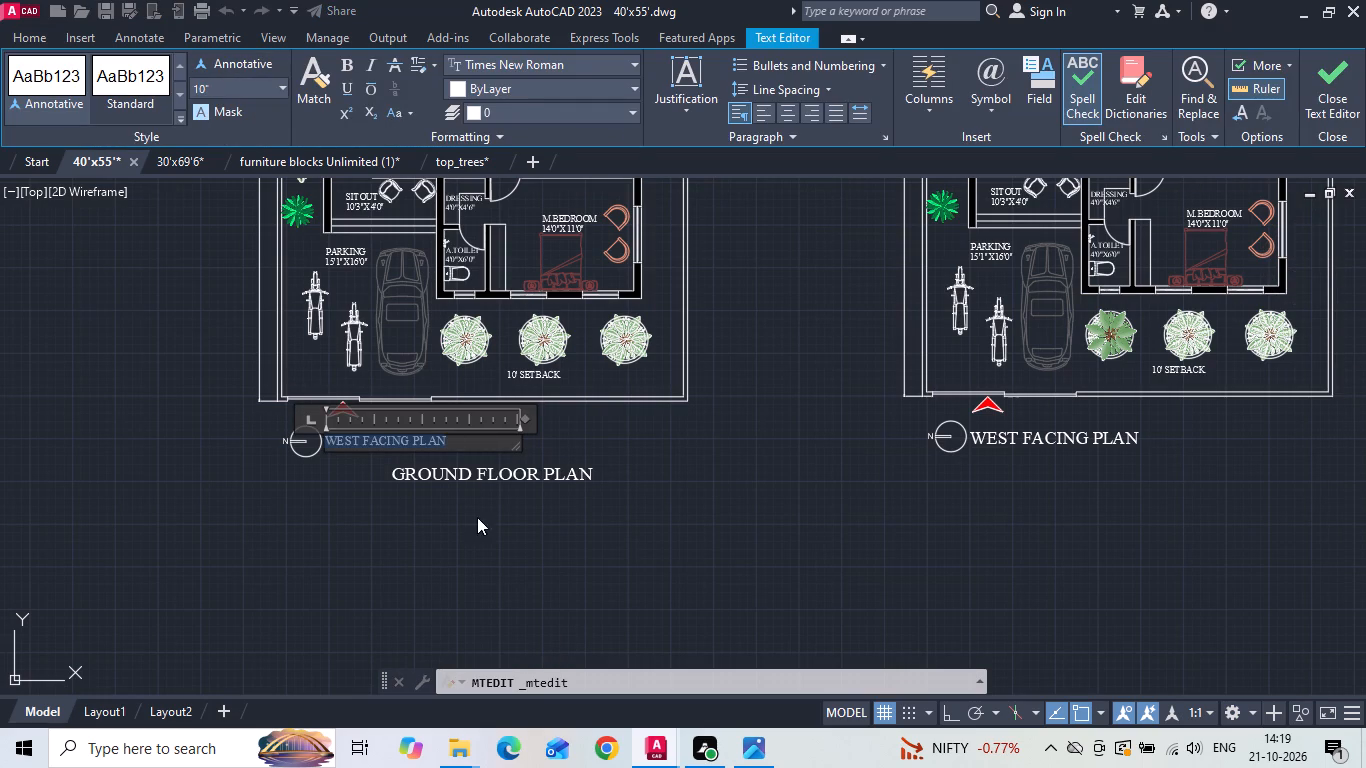
click(477, 520)
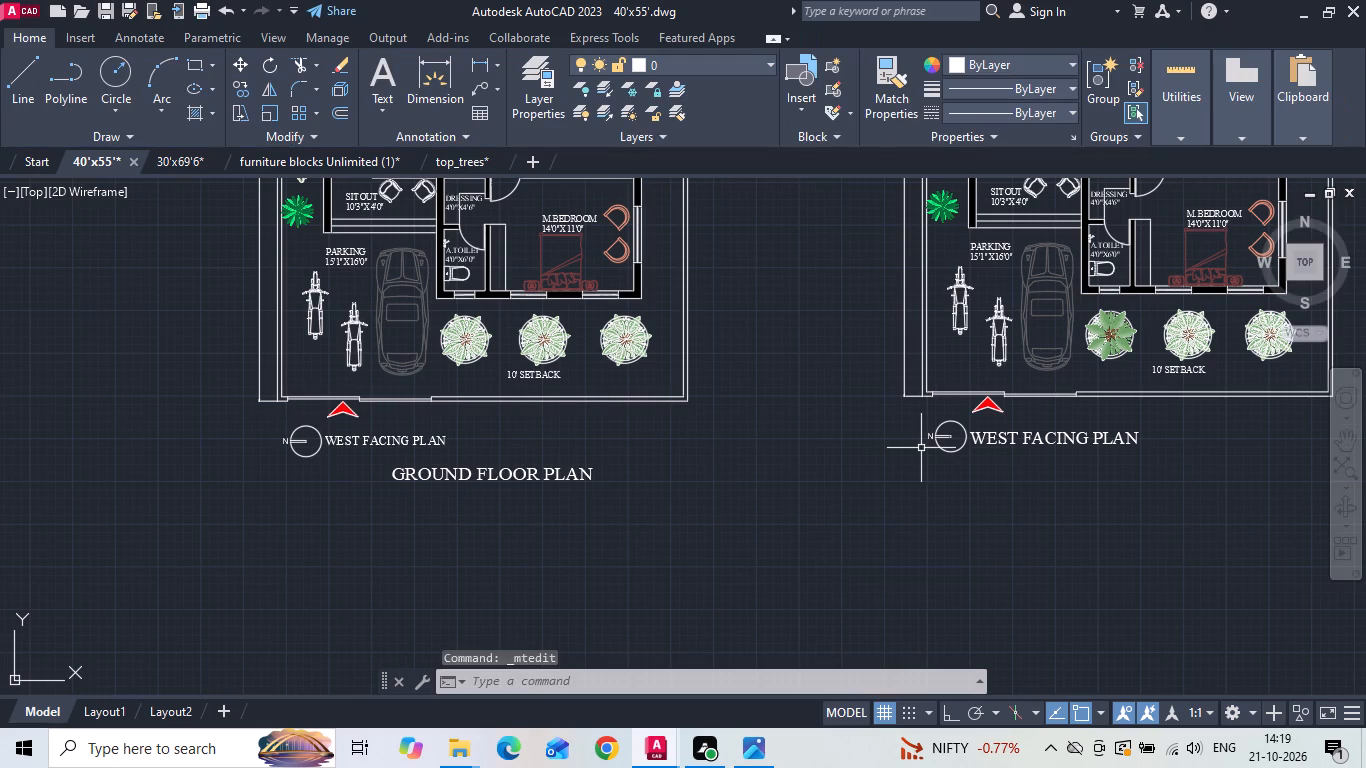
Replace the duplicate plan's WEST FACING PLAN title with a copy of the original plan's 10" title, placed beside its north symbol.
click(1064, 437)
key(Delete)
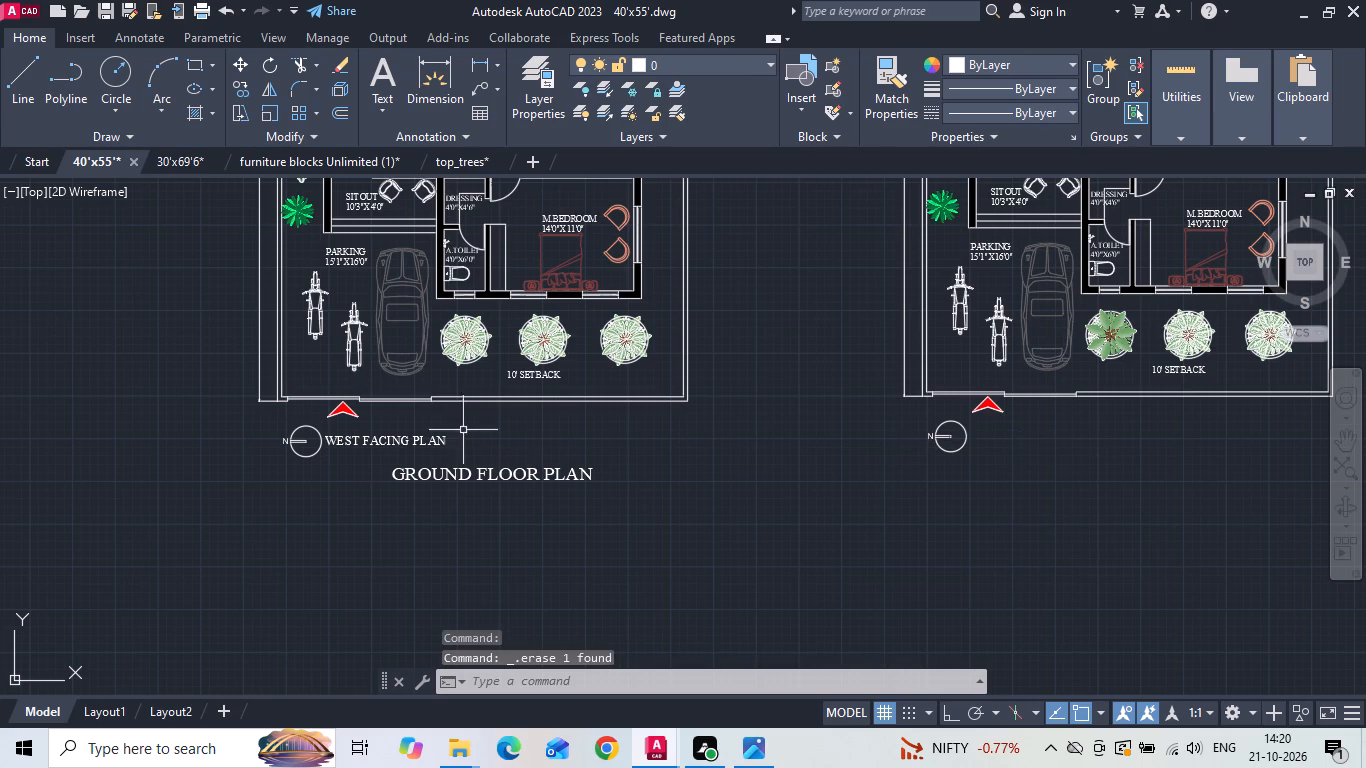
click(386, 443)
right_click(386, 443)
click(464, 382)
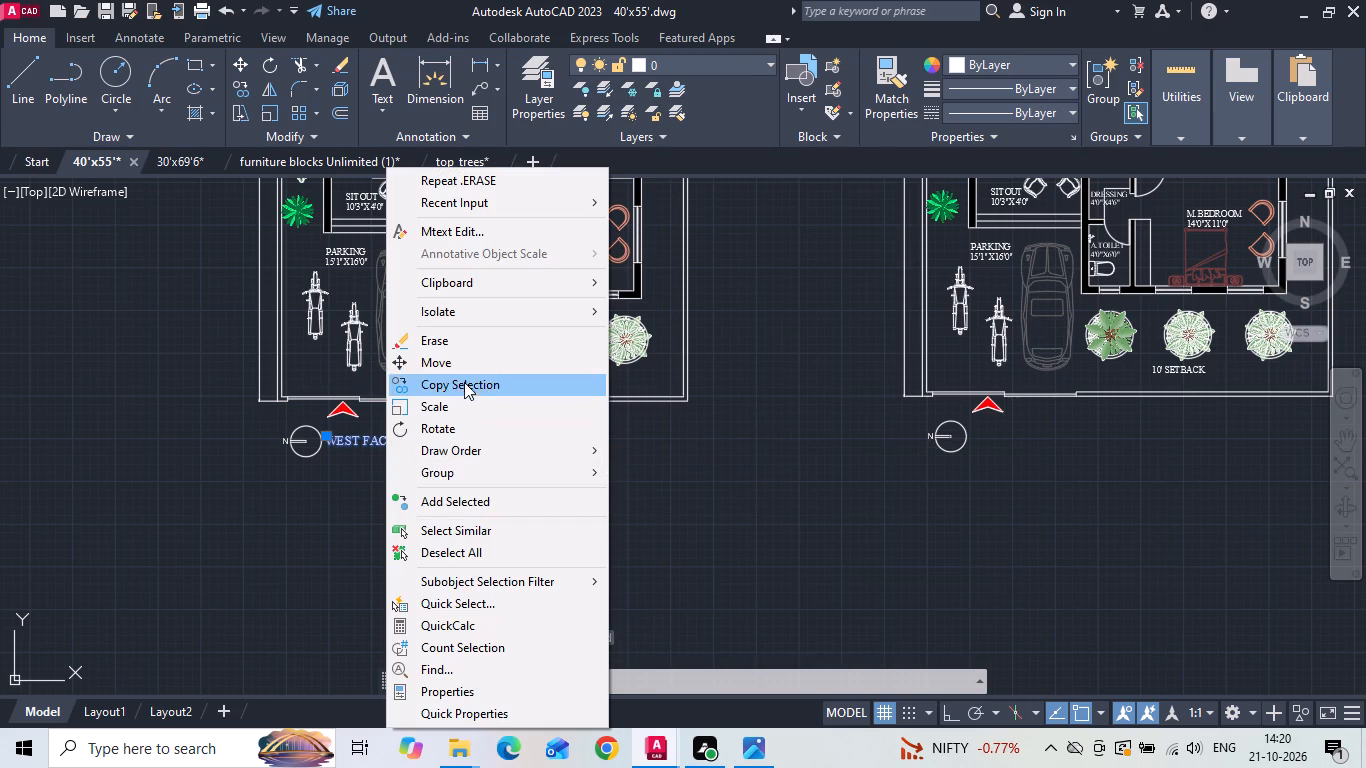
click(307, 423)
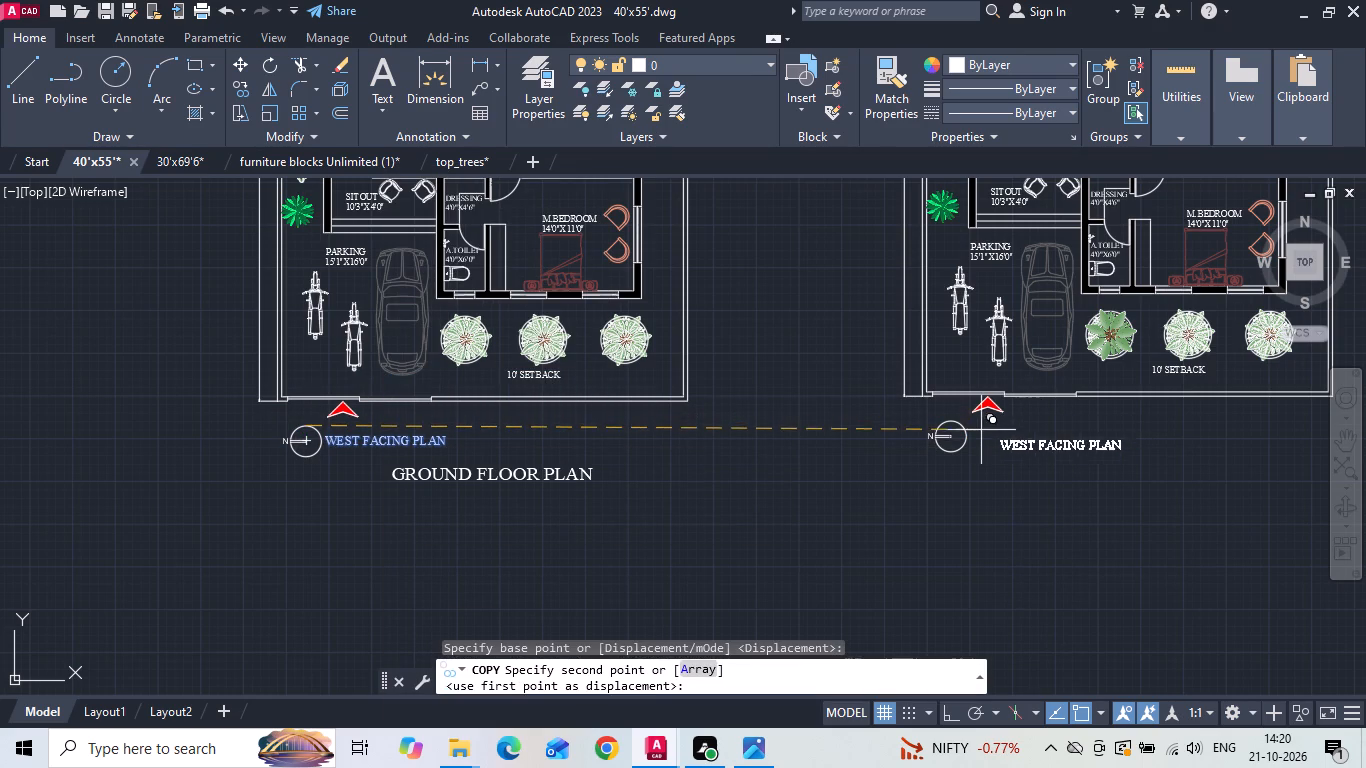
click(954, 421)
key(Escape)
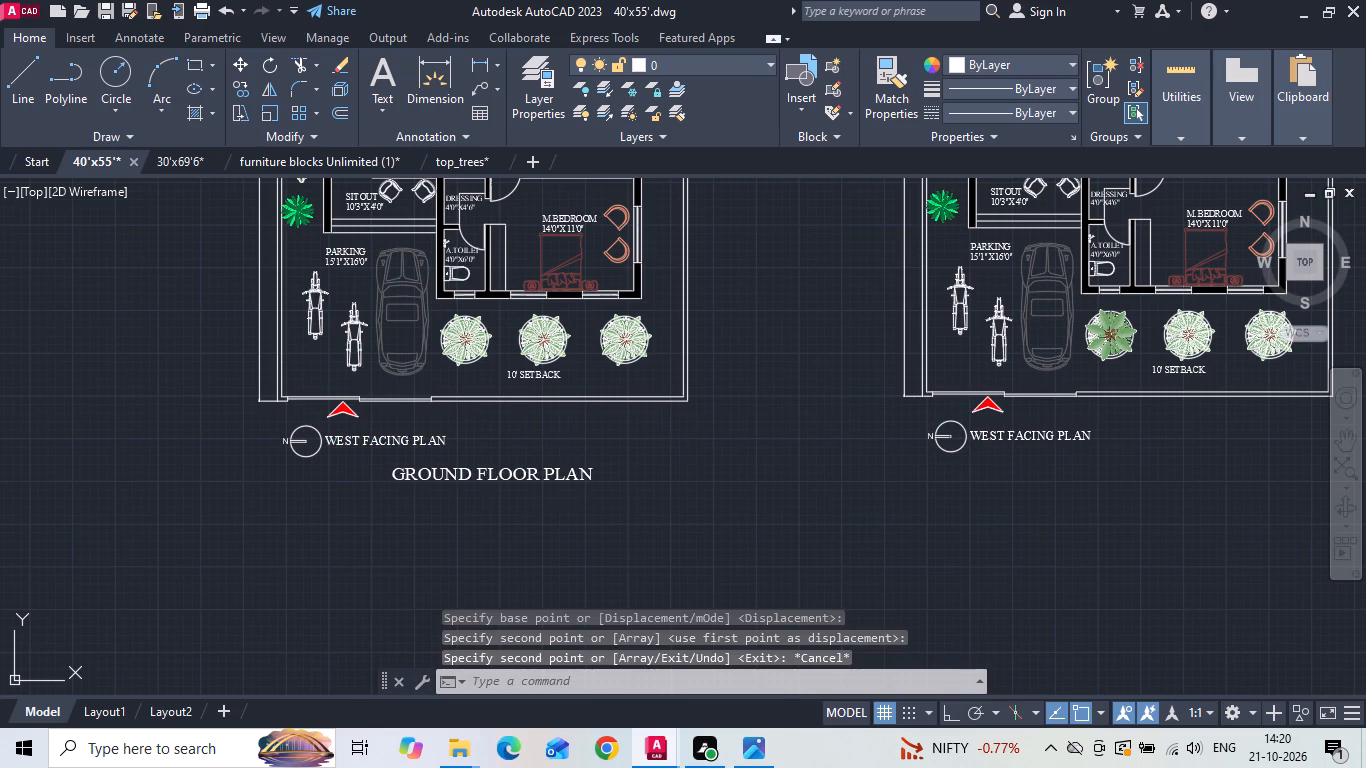
Move the GROUND FLOOR PLAN title slightly towards the parking side of the plan.
click(559, 473)
right_click(559, 473)
click(656, 352)
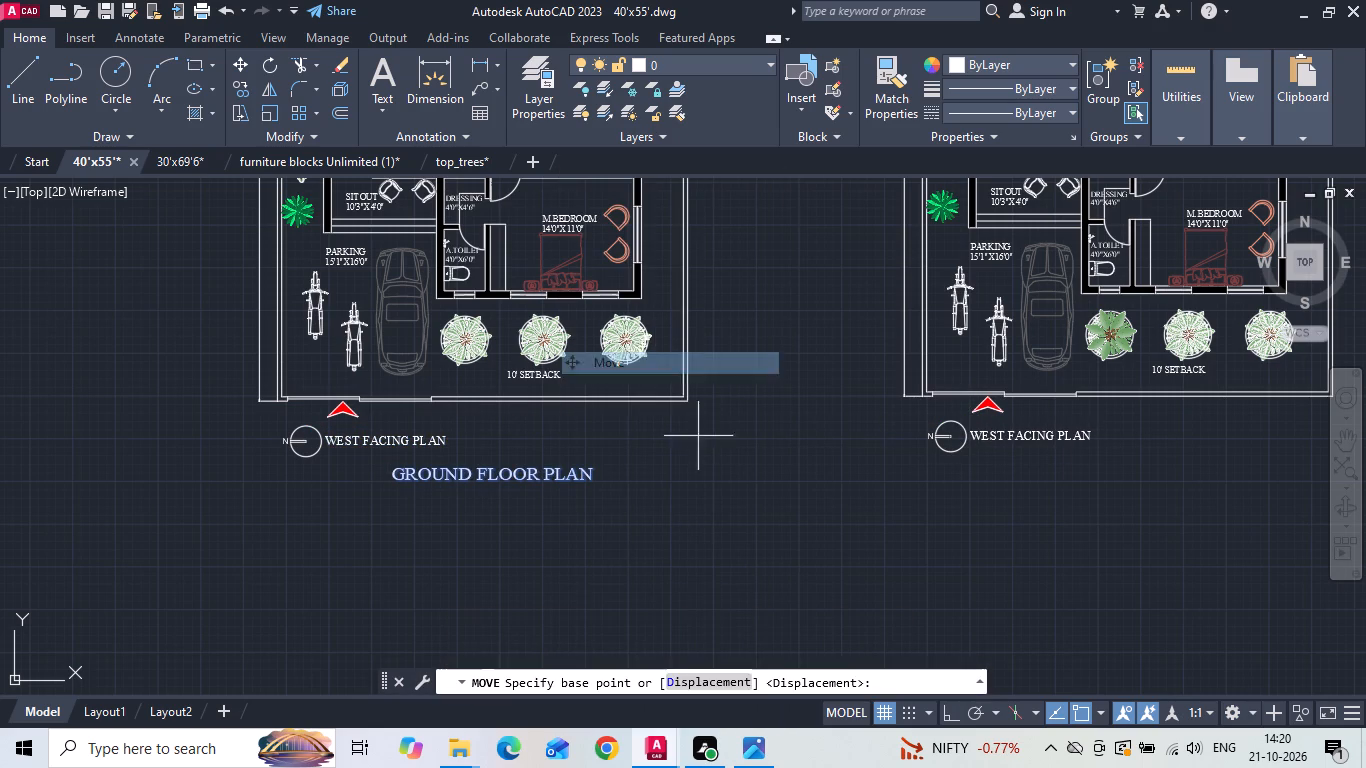
click(782, 497)
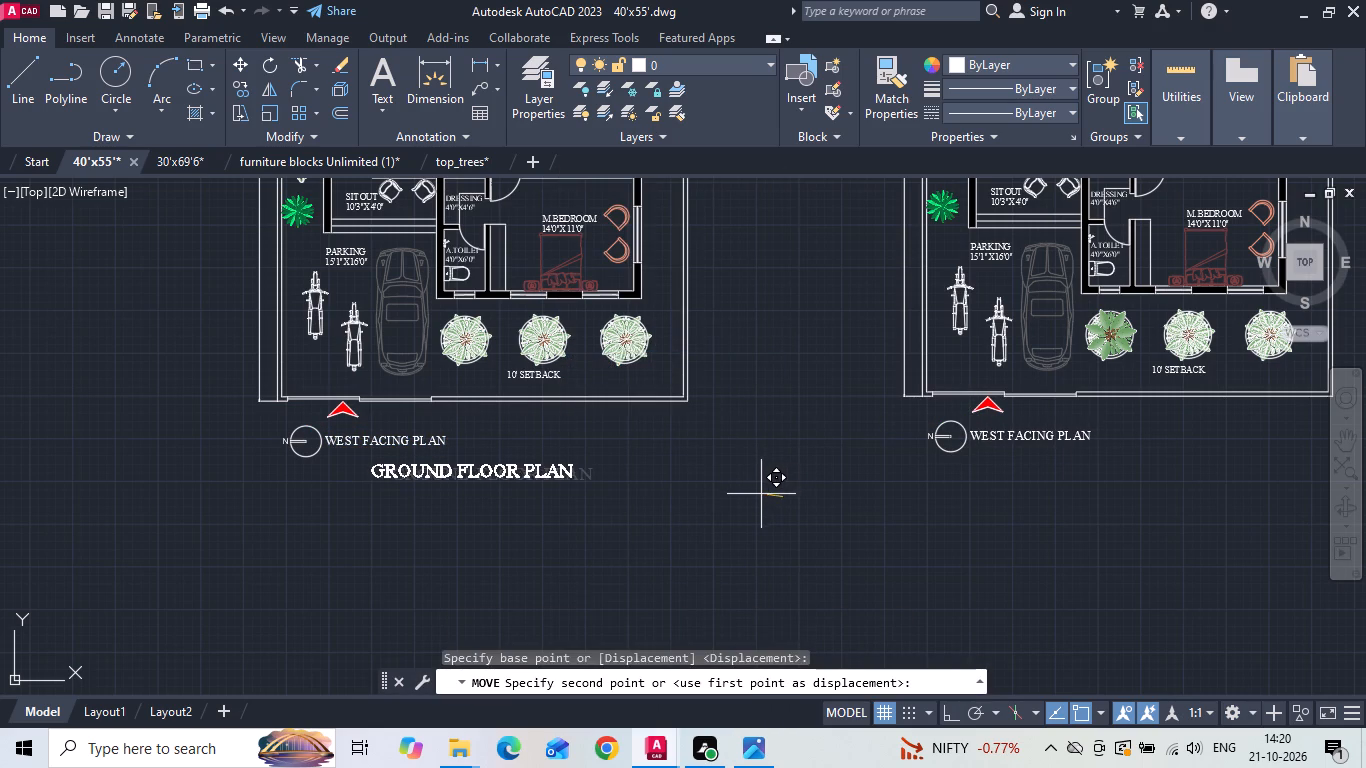
click(760, 494)
Move the original plan's north symbol and WEST FACING PLAN title together slightly towards the plan's outer parking-side corner.
scroll(242, 424, up, 2)
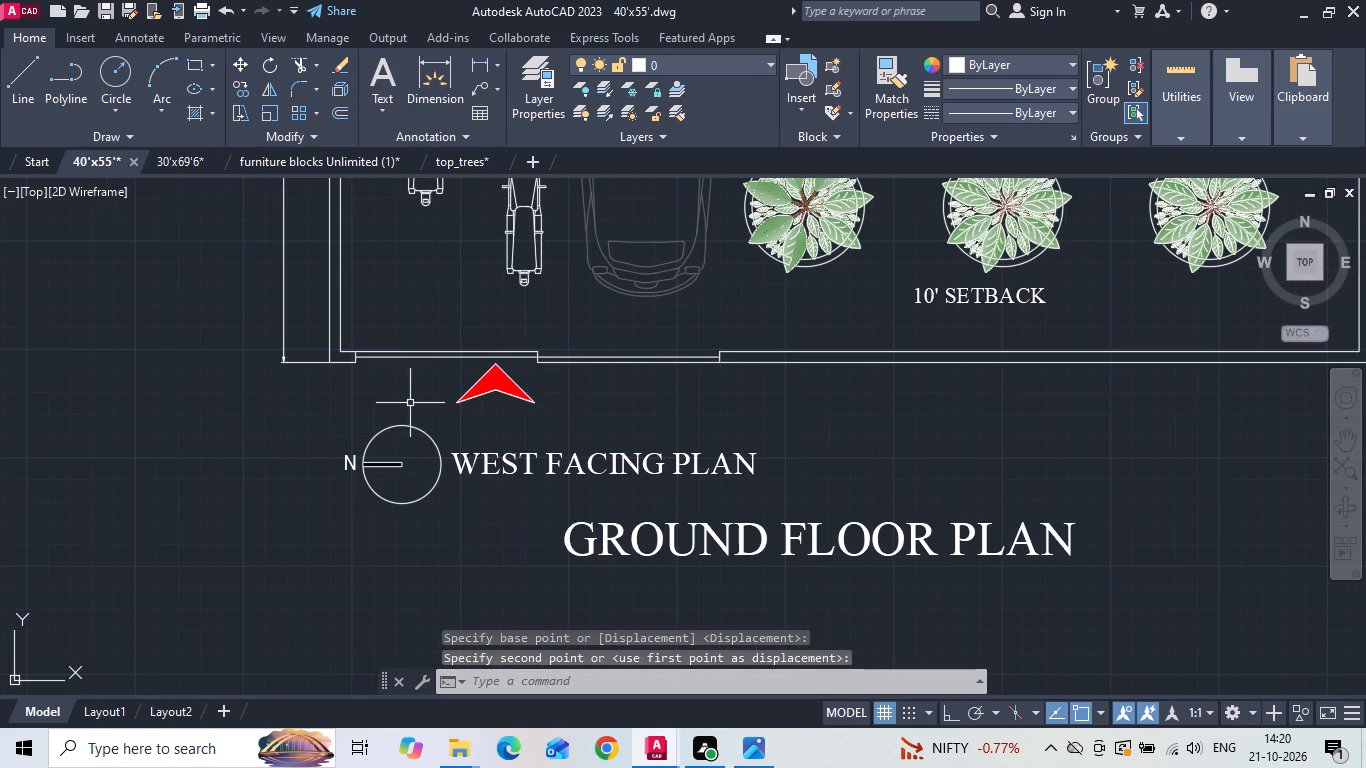
drag(552, 434, 481, 453)
click(341, 504)
scroll(331, 499, down, 1)
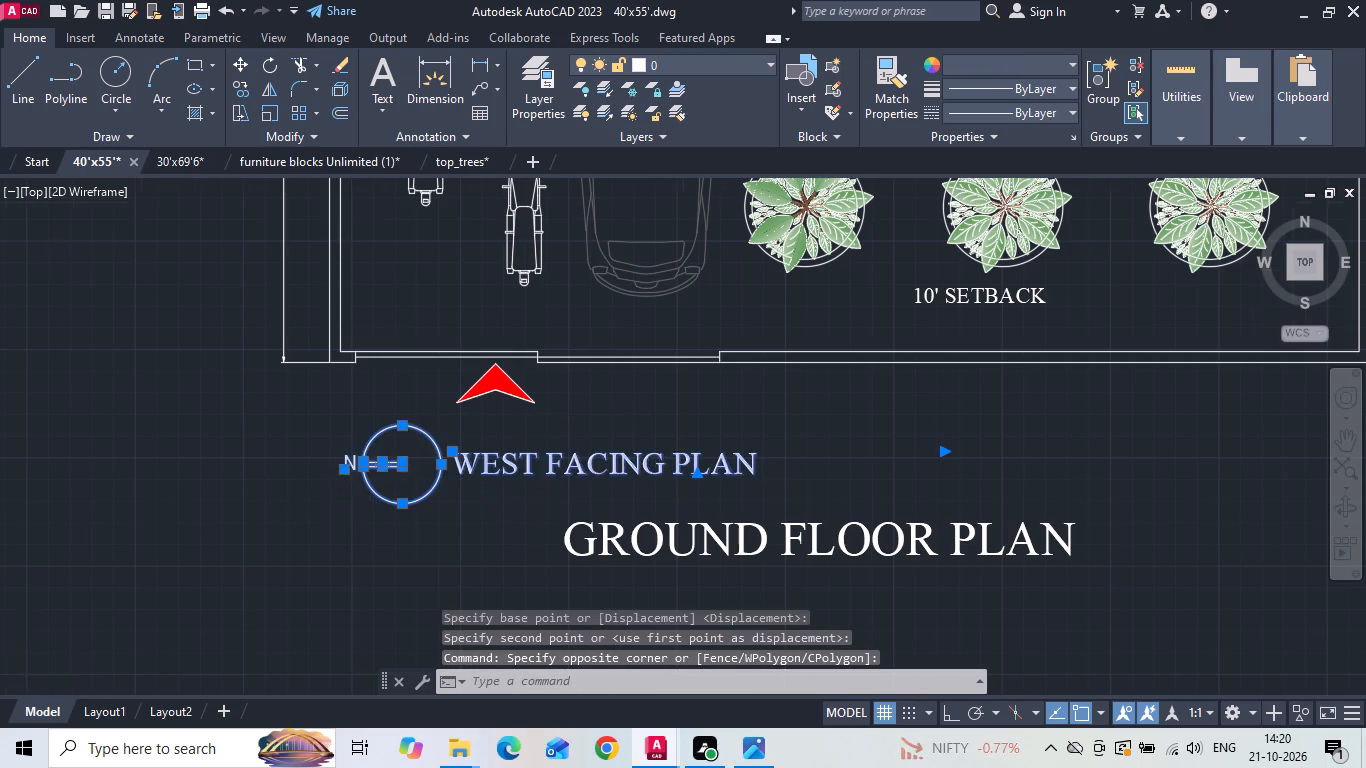
right_click(380, 474)
click(458, 389)
scroll(505, 442, up, 1)
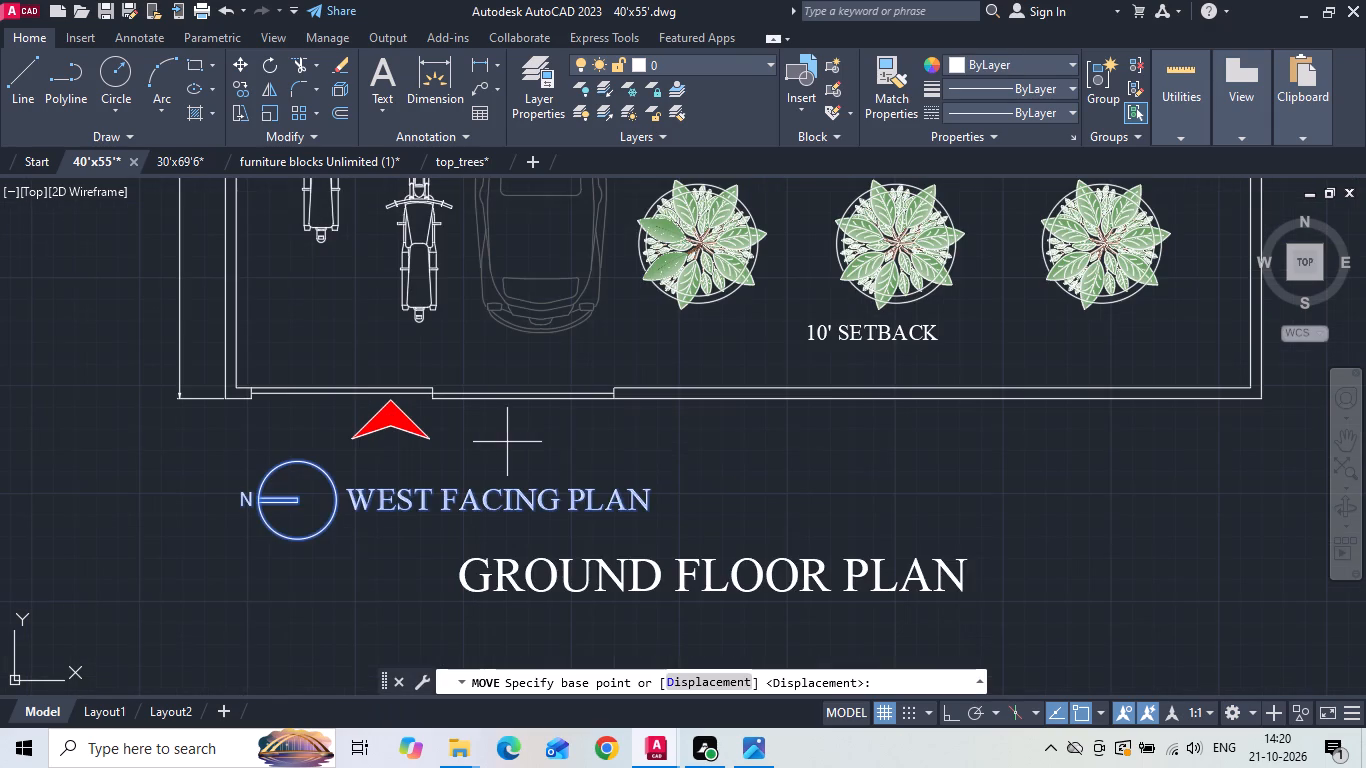
click(856, 443)
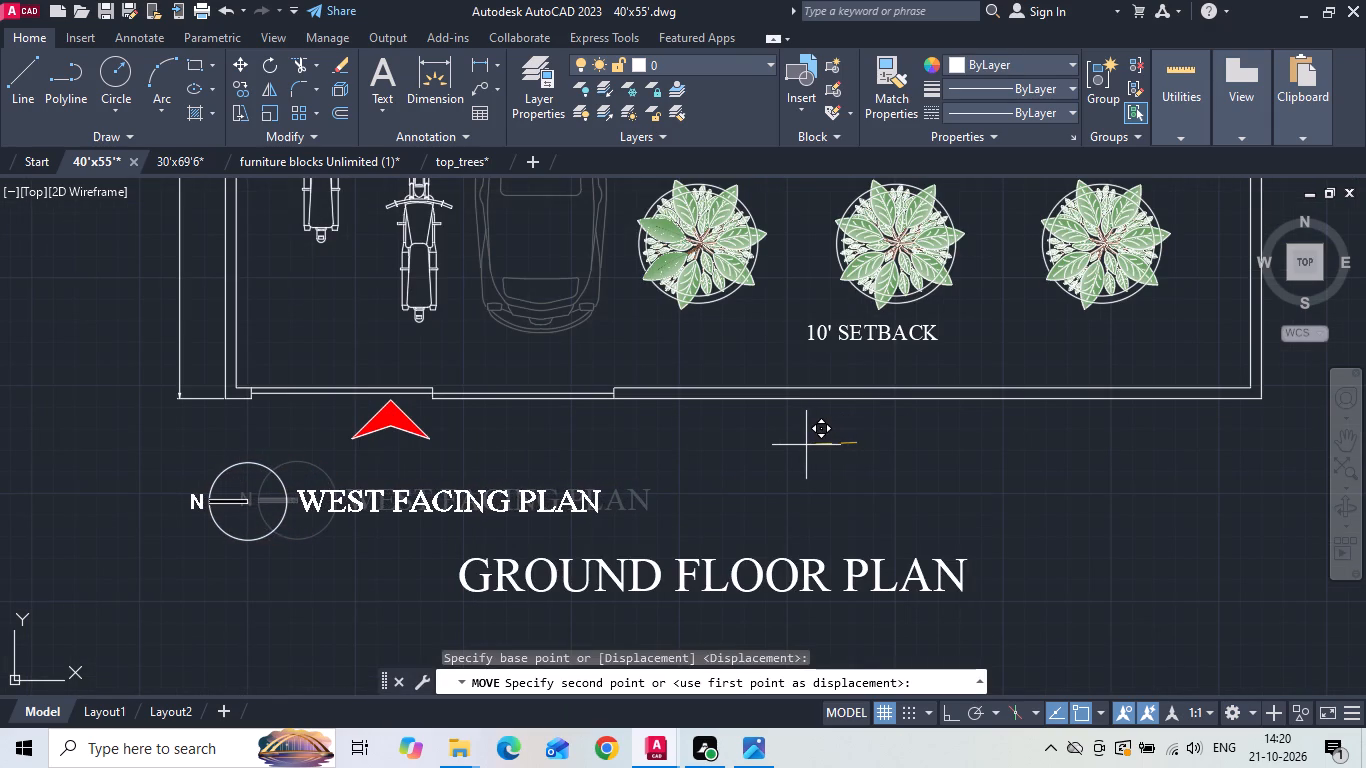
click(822, 438)
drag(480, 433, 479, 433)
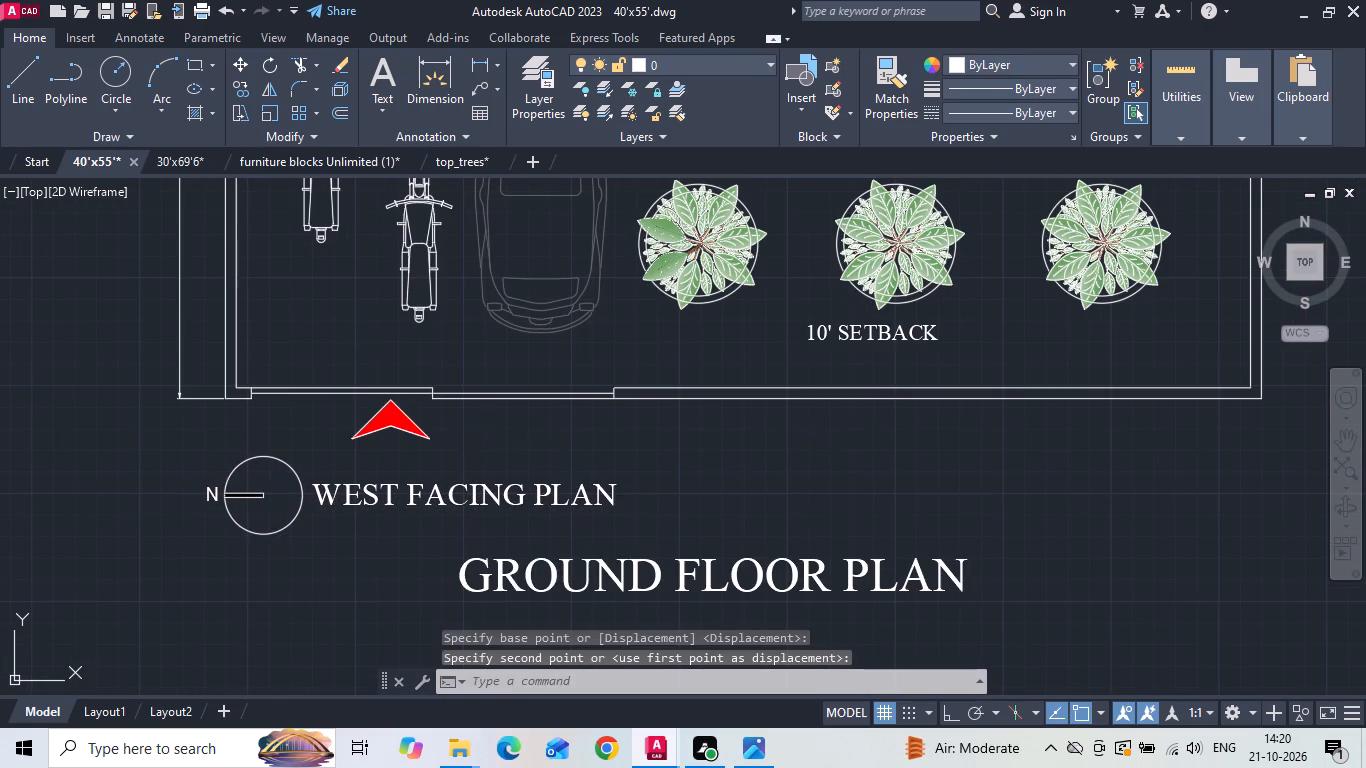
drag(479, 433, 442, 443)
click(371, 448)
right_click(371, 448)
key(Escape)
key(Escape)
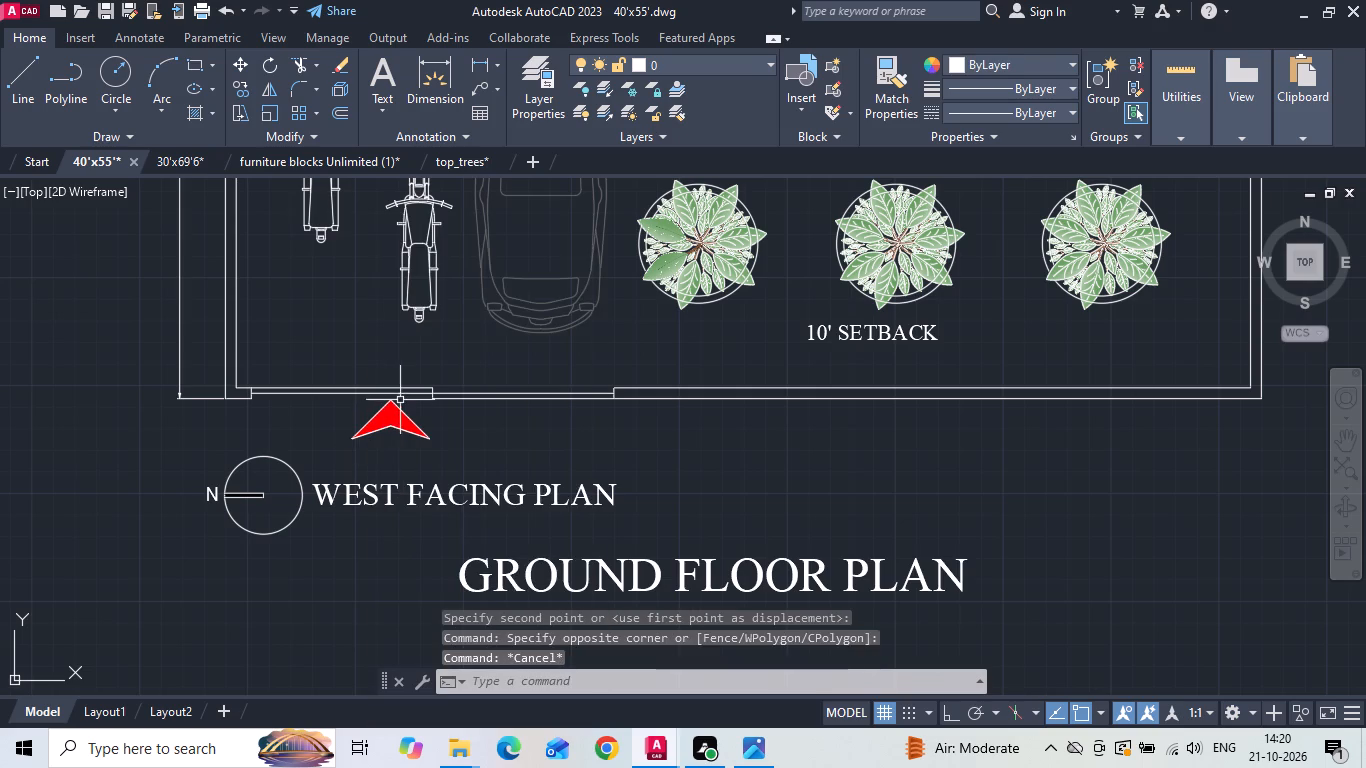
Move the original plan's red entrance arrow to the middle of the gate opening, slightly clear of the compound wall.
scroll(409, 408, up, 2)
drag(549, 419, 524, 444)
click(209, 522)
right_click(209, 522)
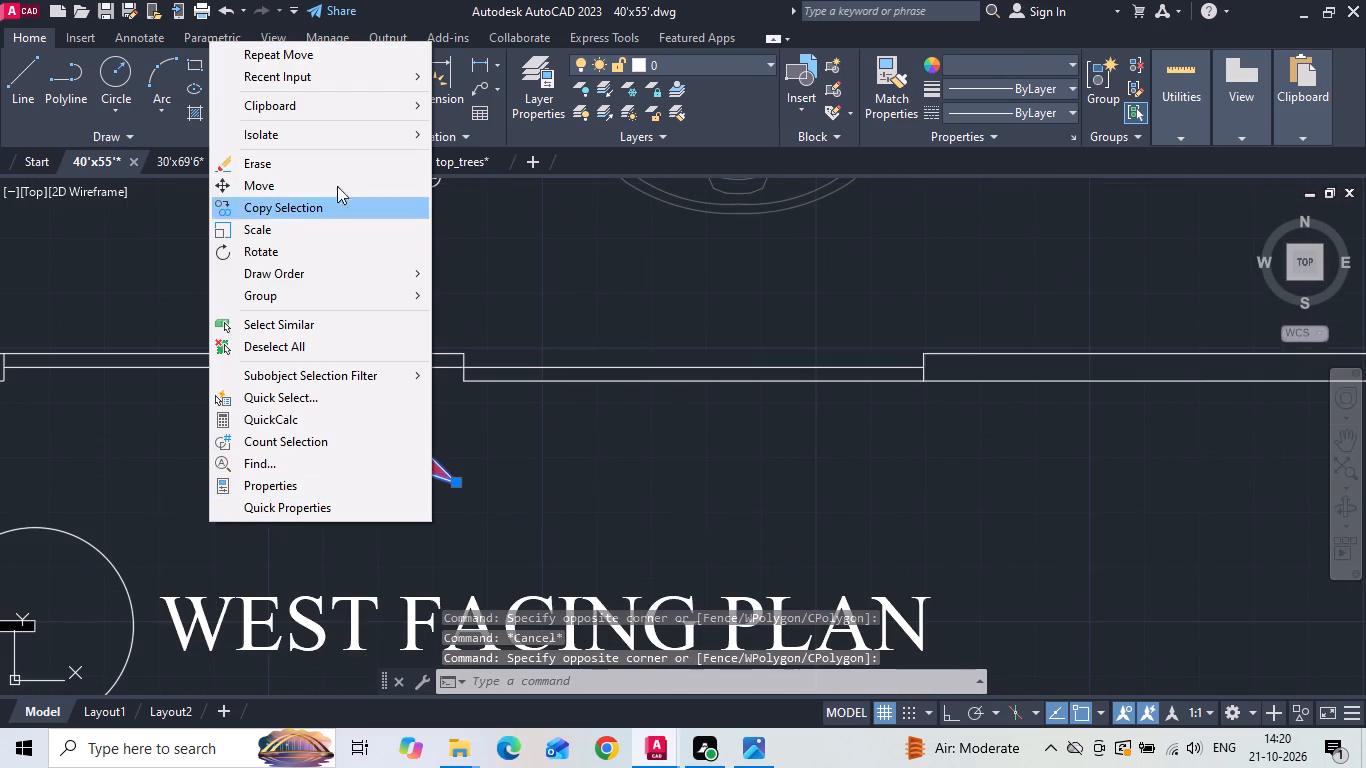
click(295, 184)
drag(587, 458, 598, 462)
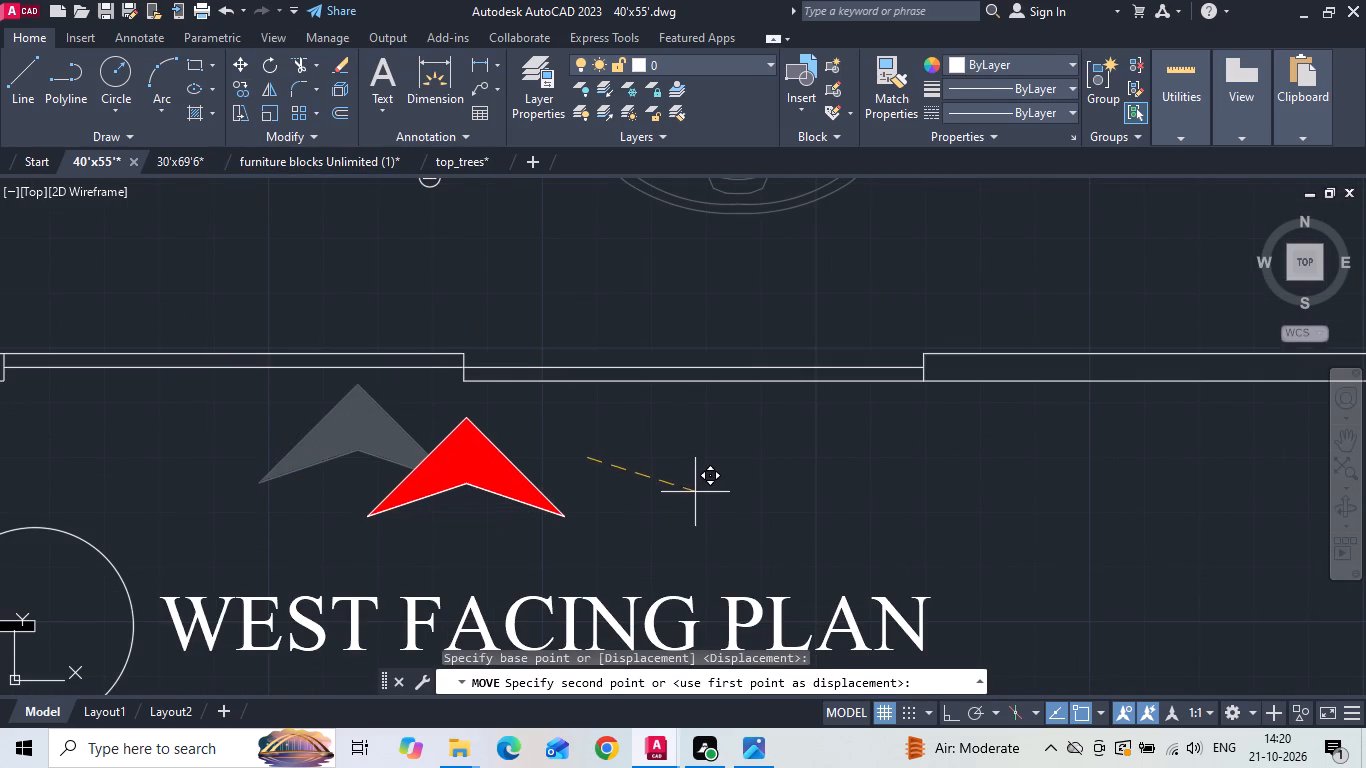
click(695, 491)
Delete the red entrance arrow, north symbol and WEST FACING PLAN title below the duplicate plan.
scroll(581, 452, down, 5)
scroll(960, 447, up, 2)
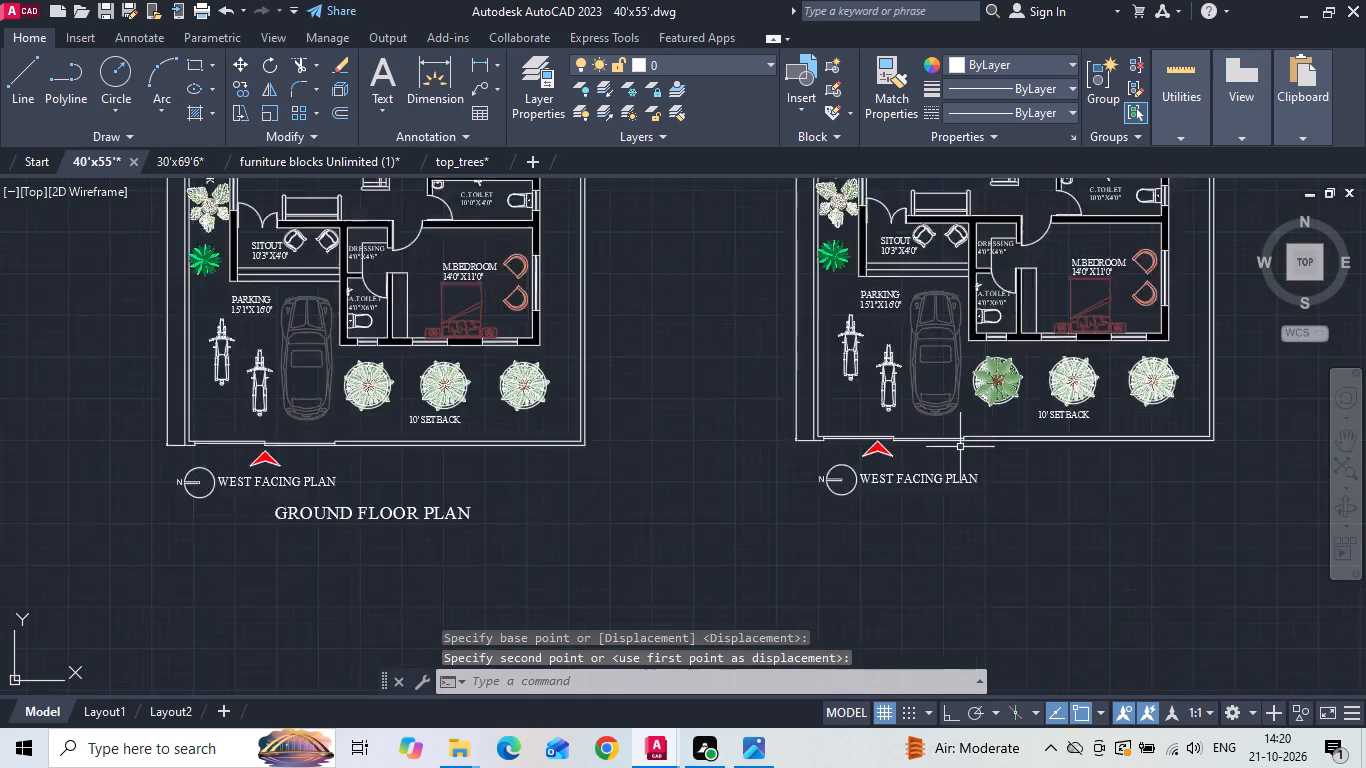
drag(935, 458, 920, 467)
click(652, 544)
key(Delete)
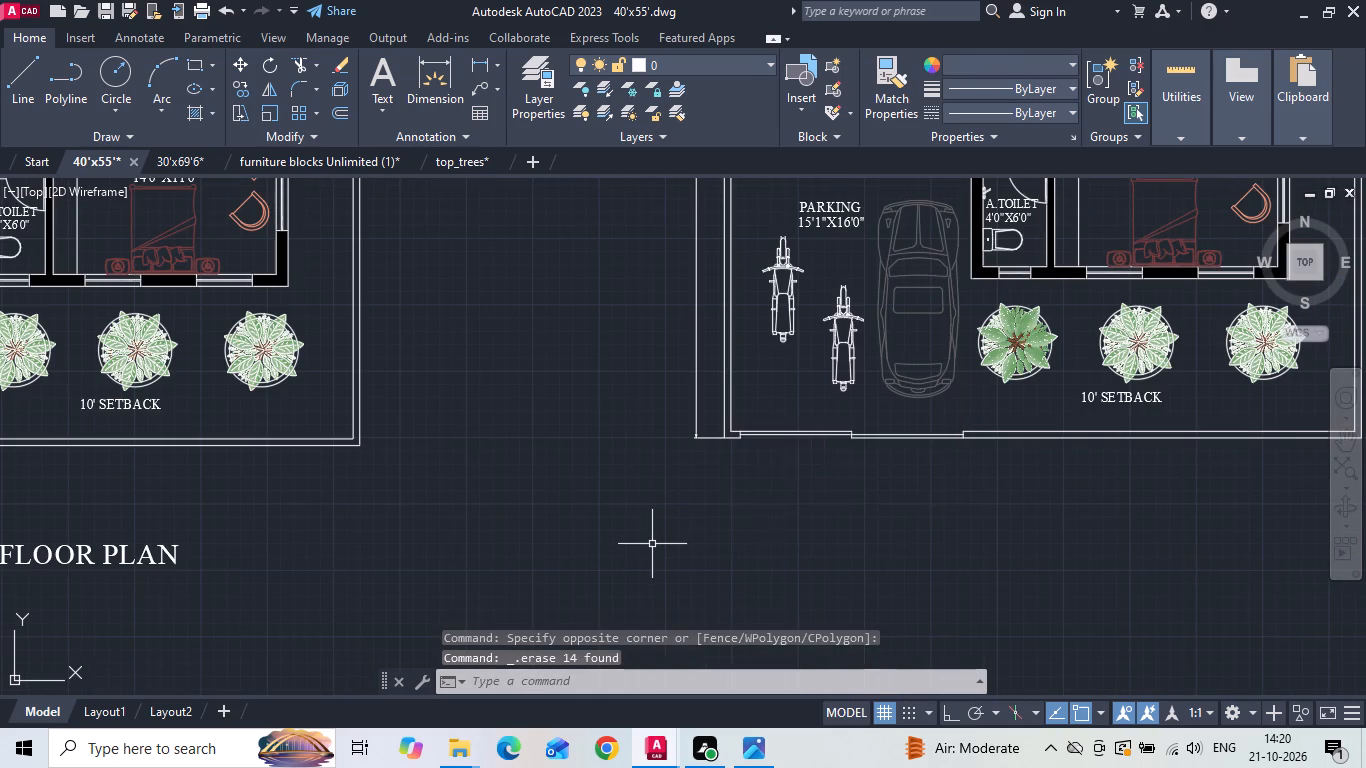
Copy the original plan's GROUND FLOOR PLAN title, north symbol and WEST FACING PLAN text to the matching place below the duplicate plan, using the compound wall corner.
scroll(958, 490, down, 2)
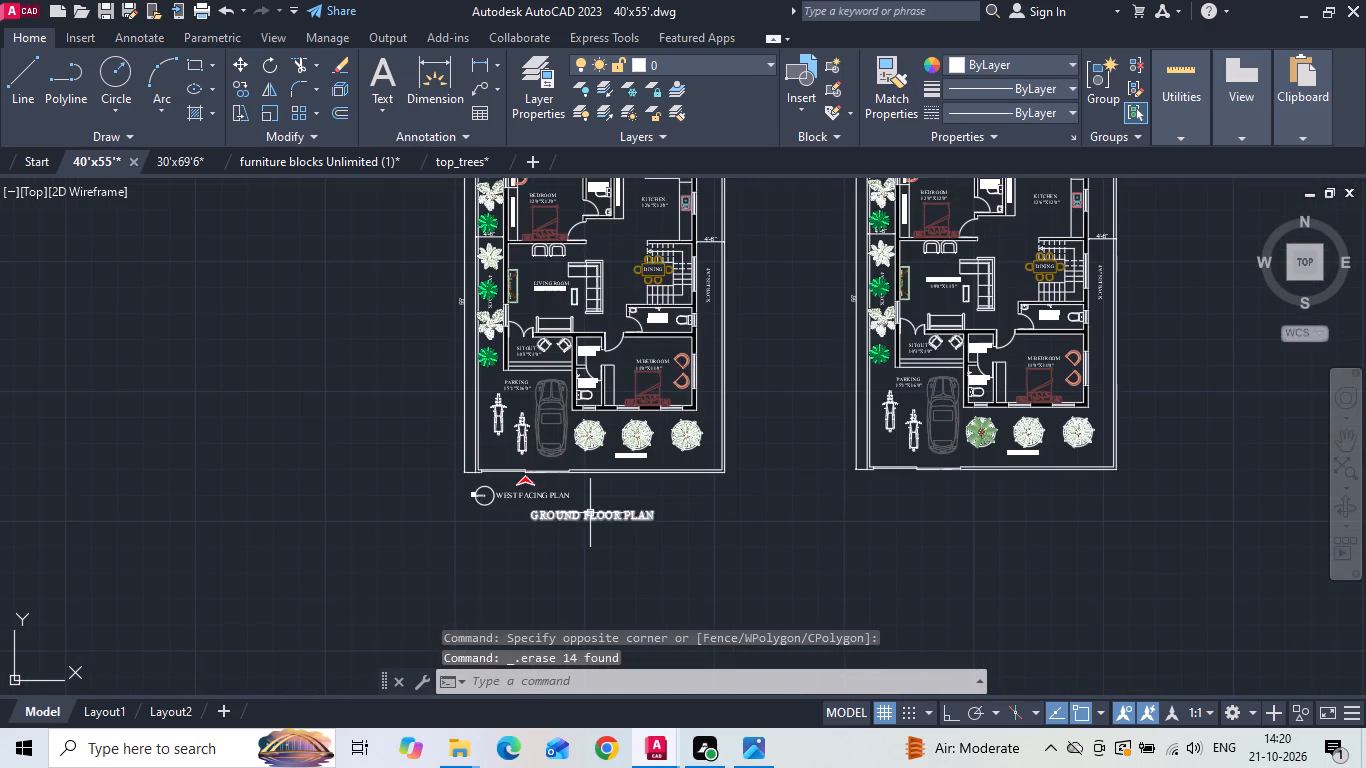
click(588, 514)
scroll(543, 492, up, 2)
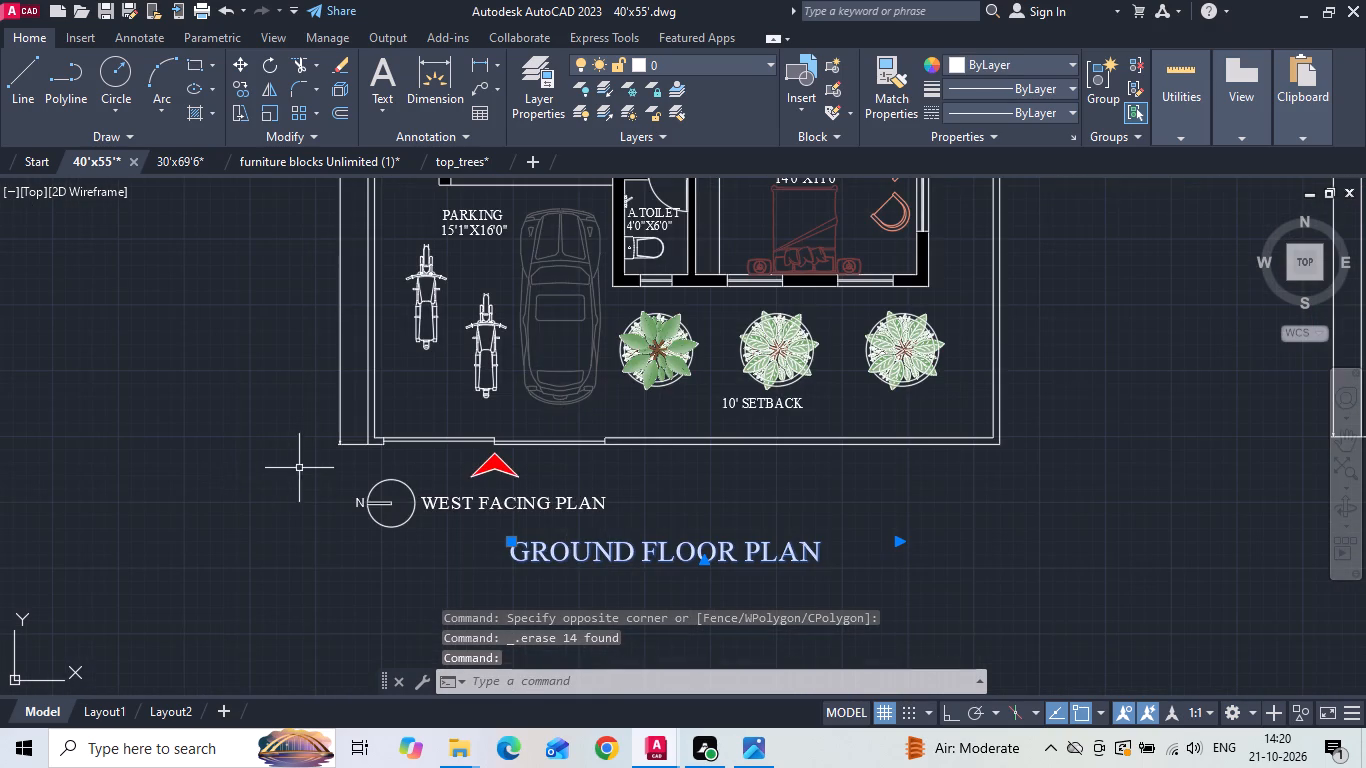
drag(445, 469, 412, 521)
click(322, 554)
right_click(322, 554)
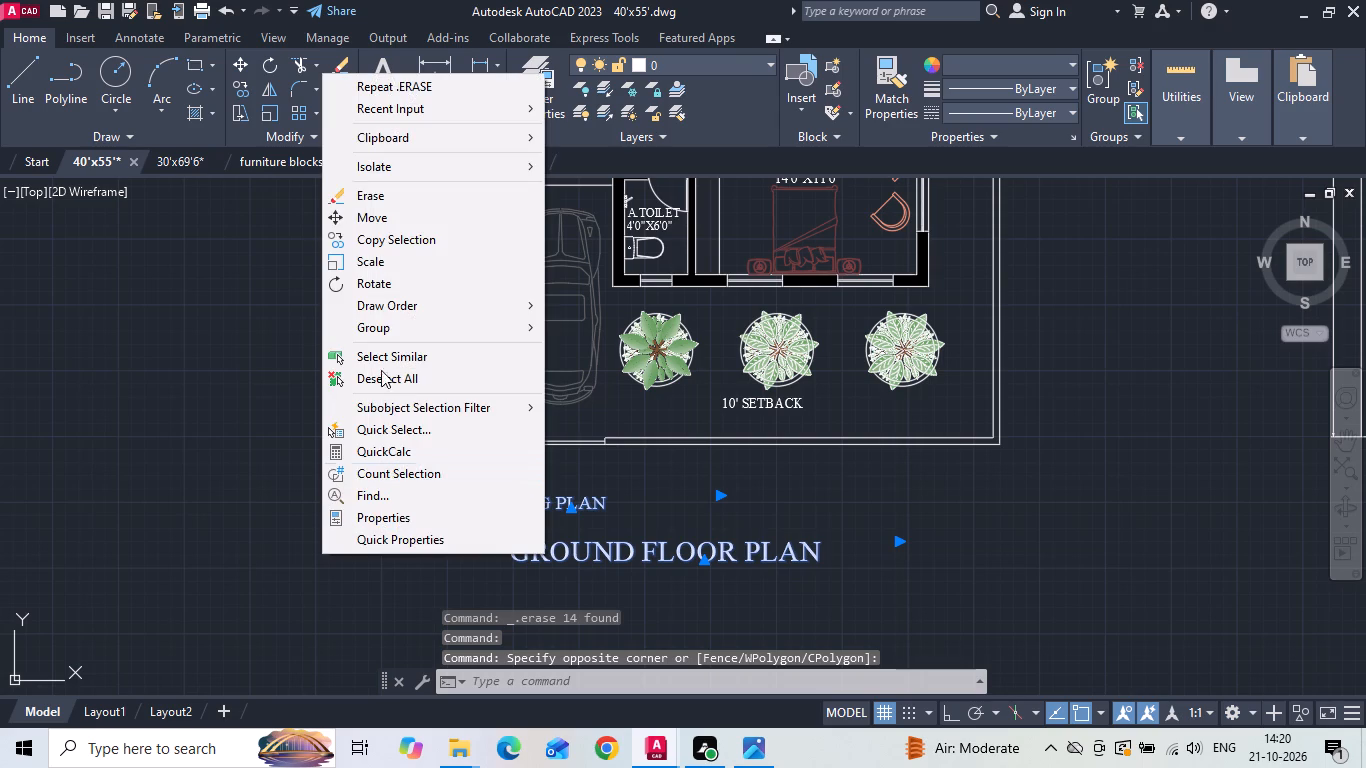
click(370, 247)
scroll(355, 400, up, 2)
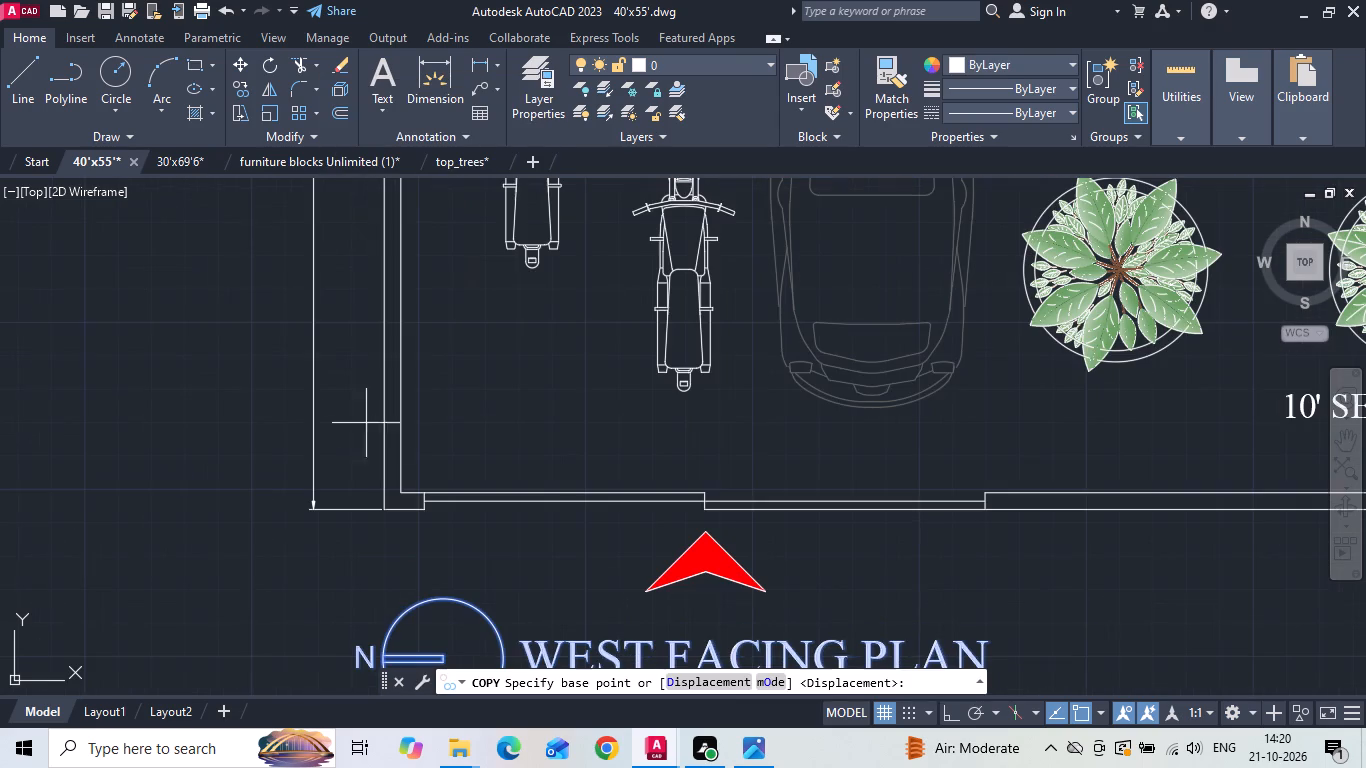
click(380, 511)
scroll(333, 506, down, 3)
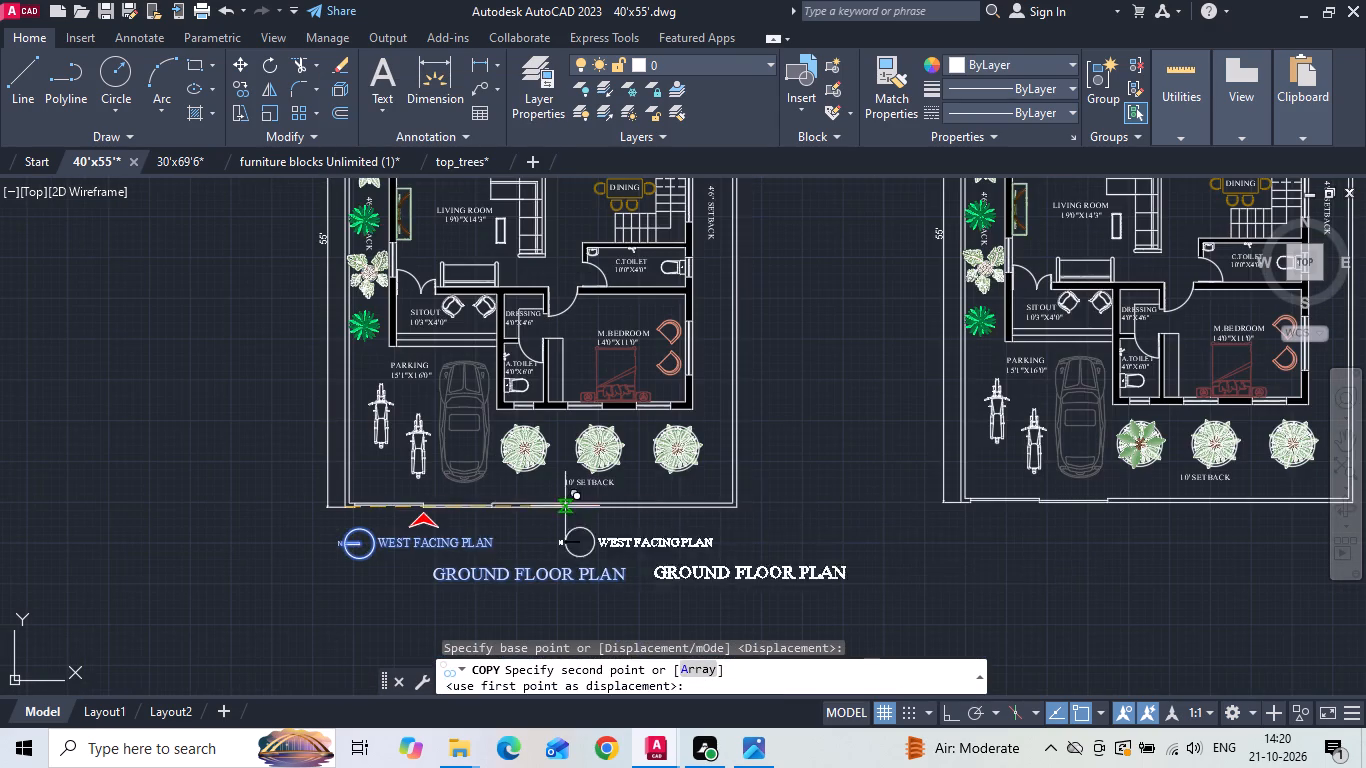
scroll(991, 491, up, 3)
click(854, 539)
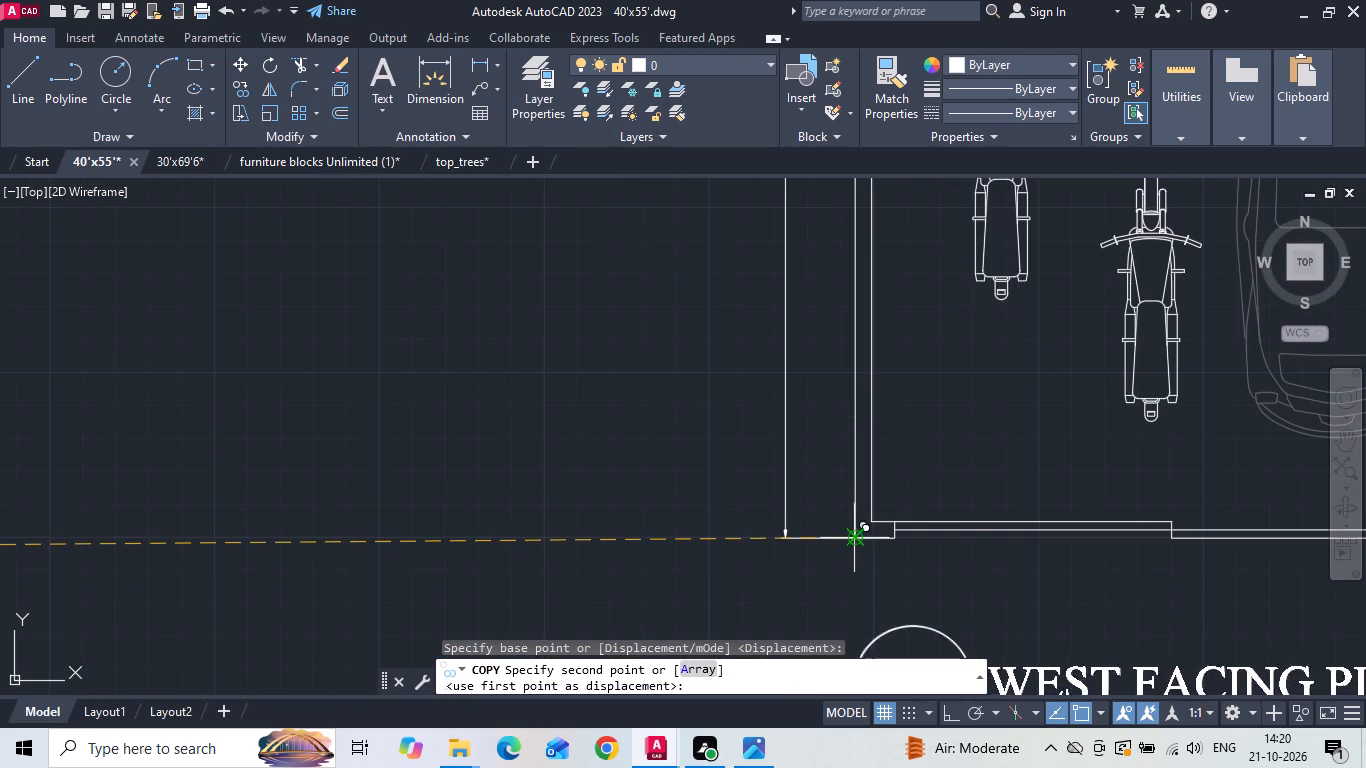
scroll(987, 446, down, 3)
key(Escape)
Set the solid hatch colour to 199,200,202 and try to fill the original plan's compound wall.
text(H)
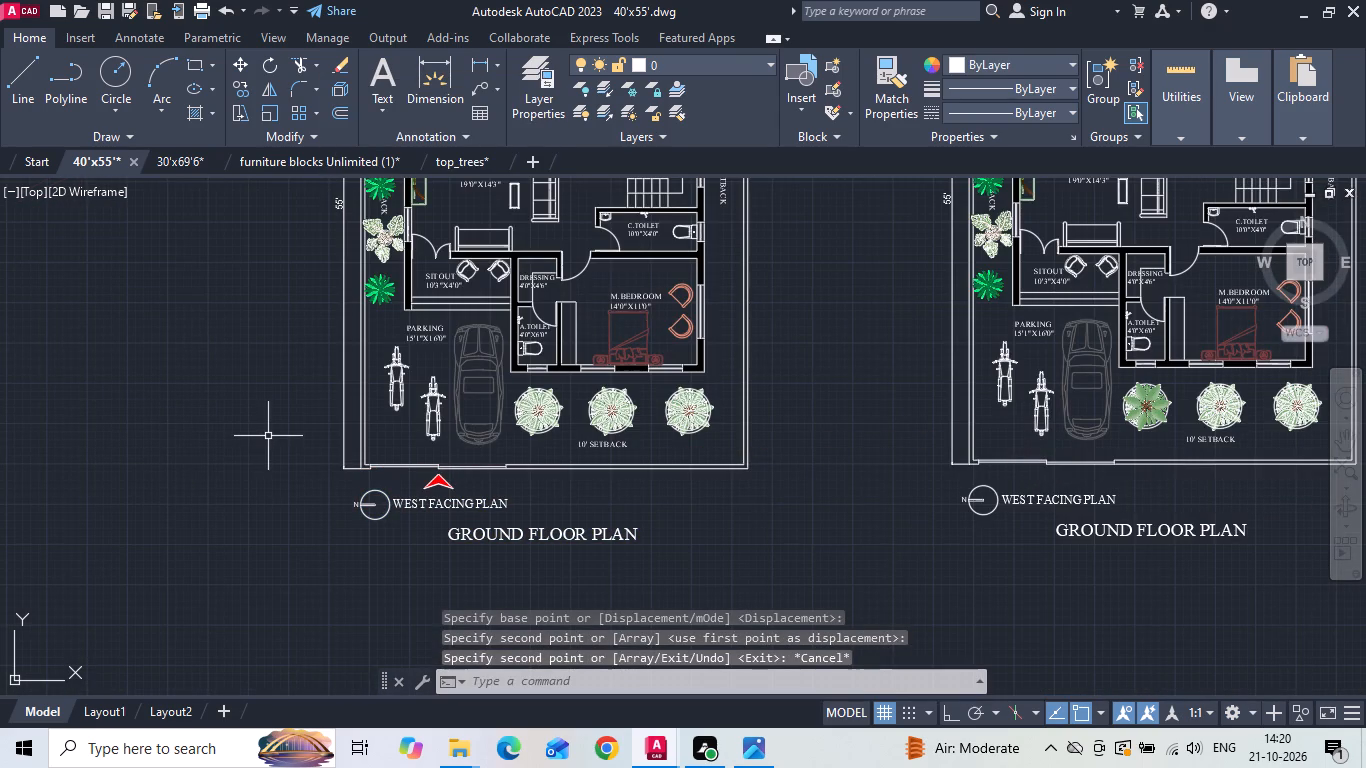
key(space)
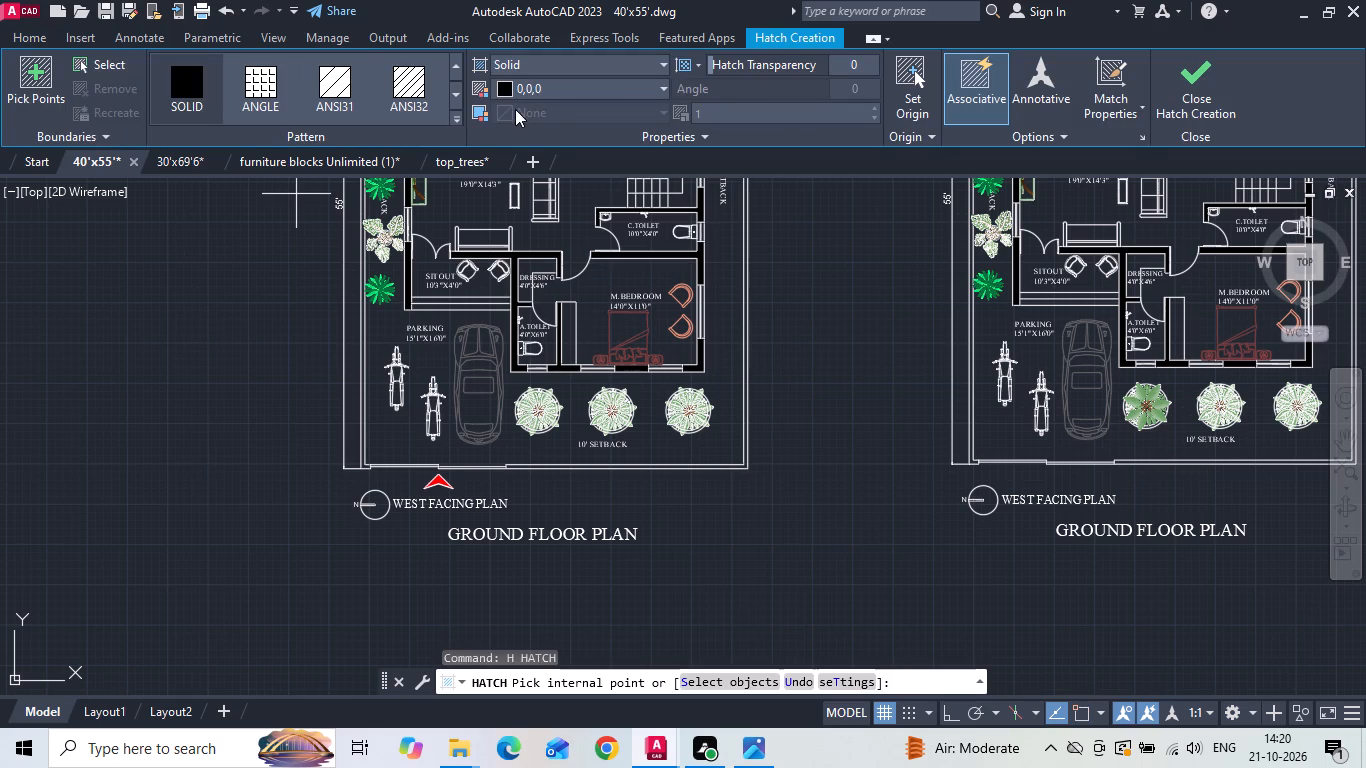
click(502, 82)
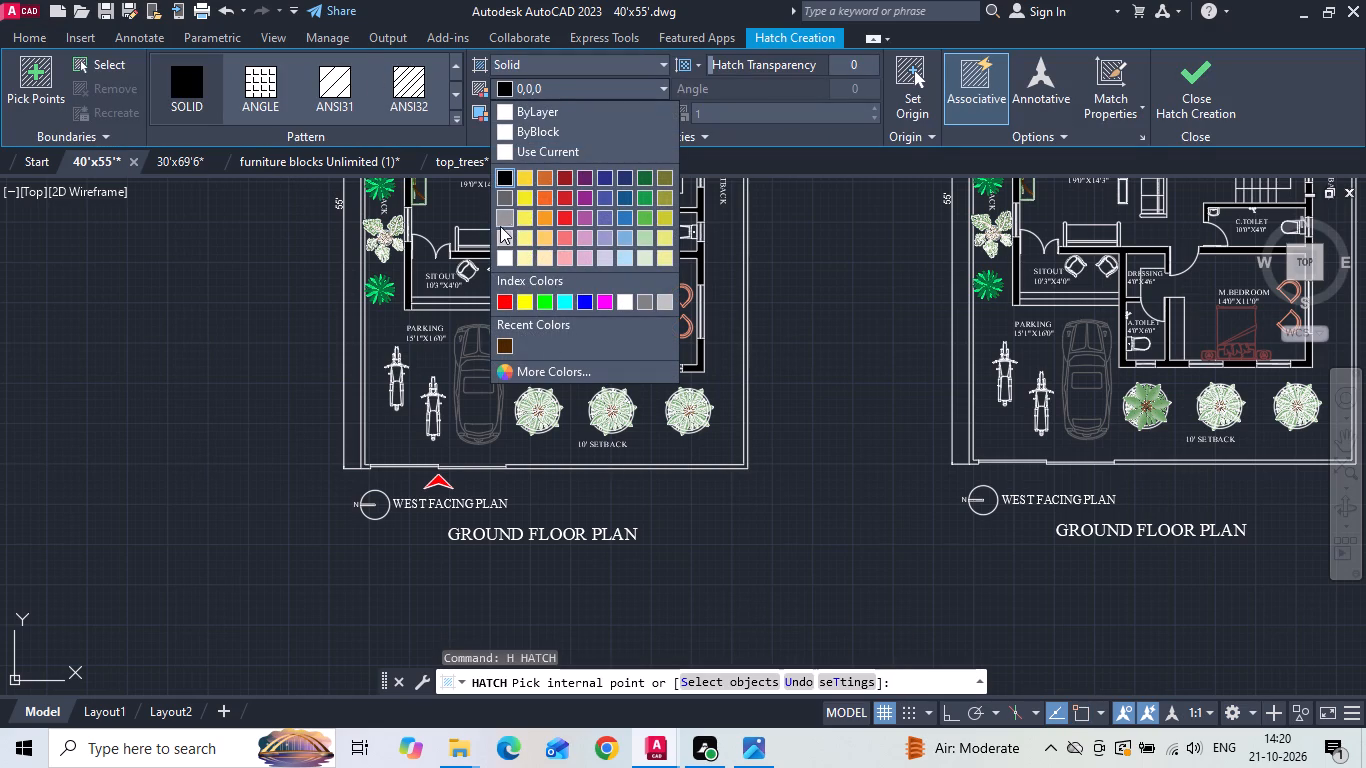
click(502, 234)
scroll(560, 452, up, 2)
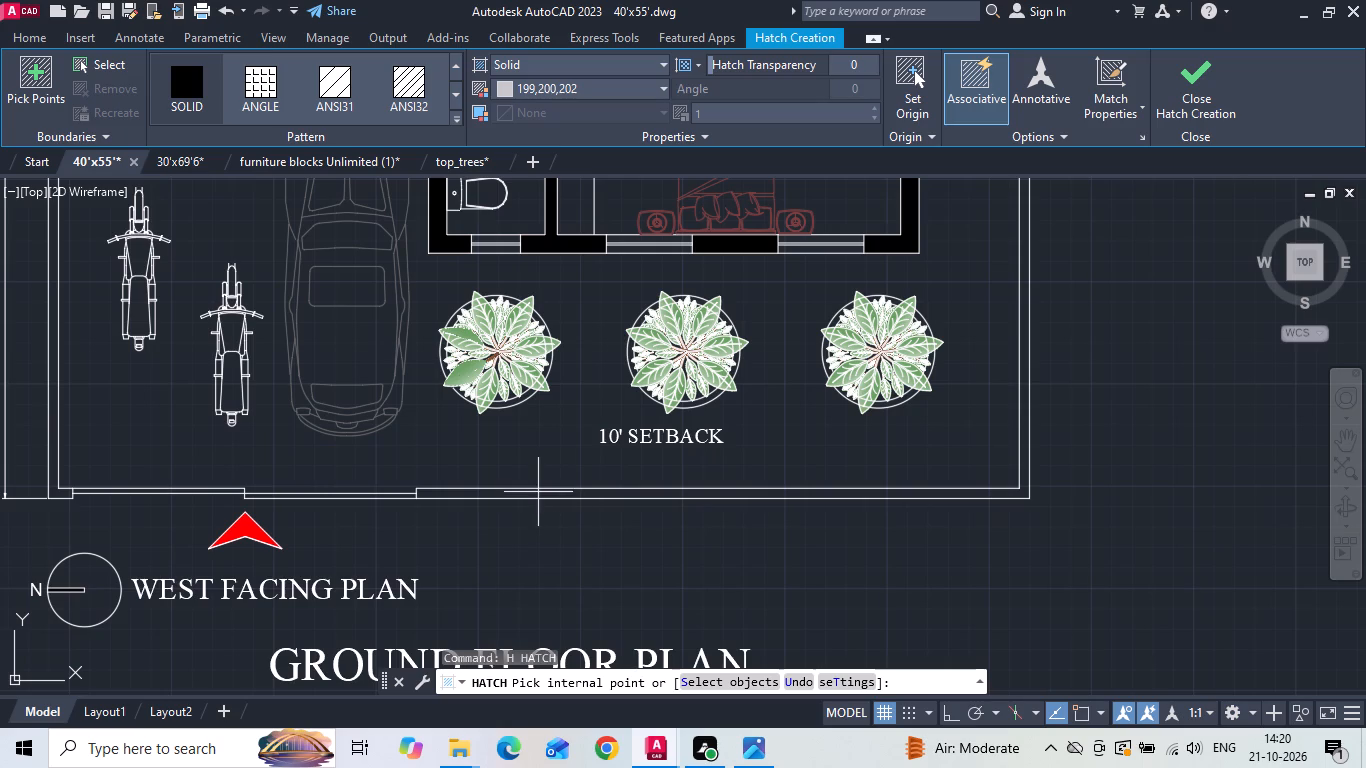
click(538, 492)
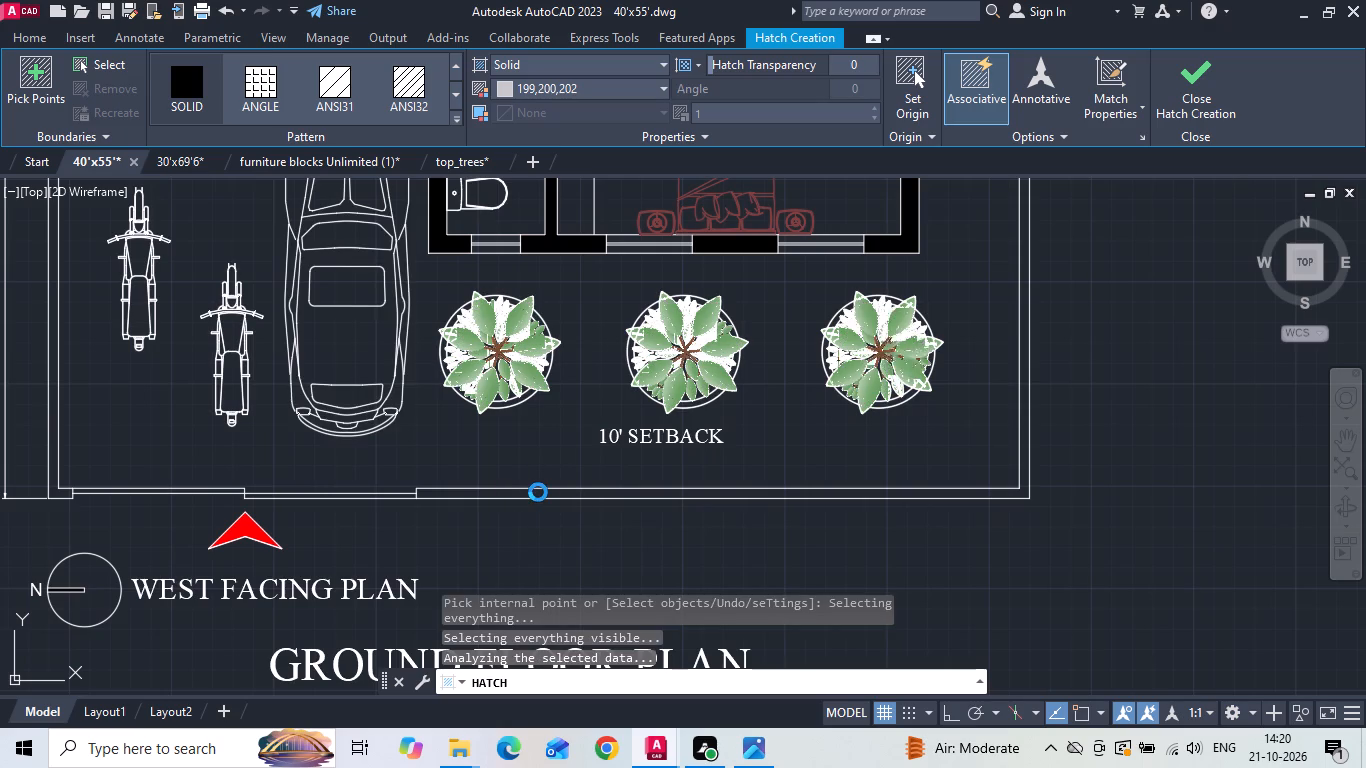
scroll(538, 502, down, 3)
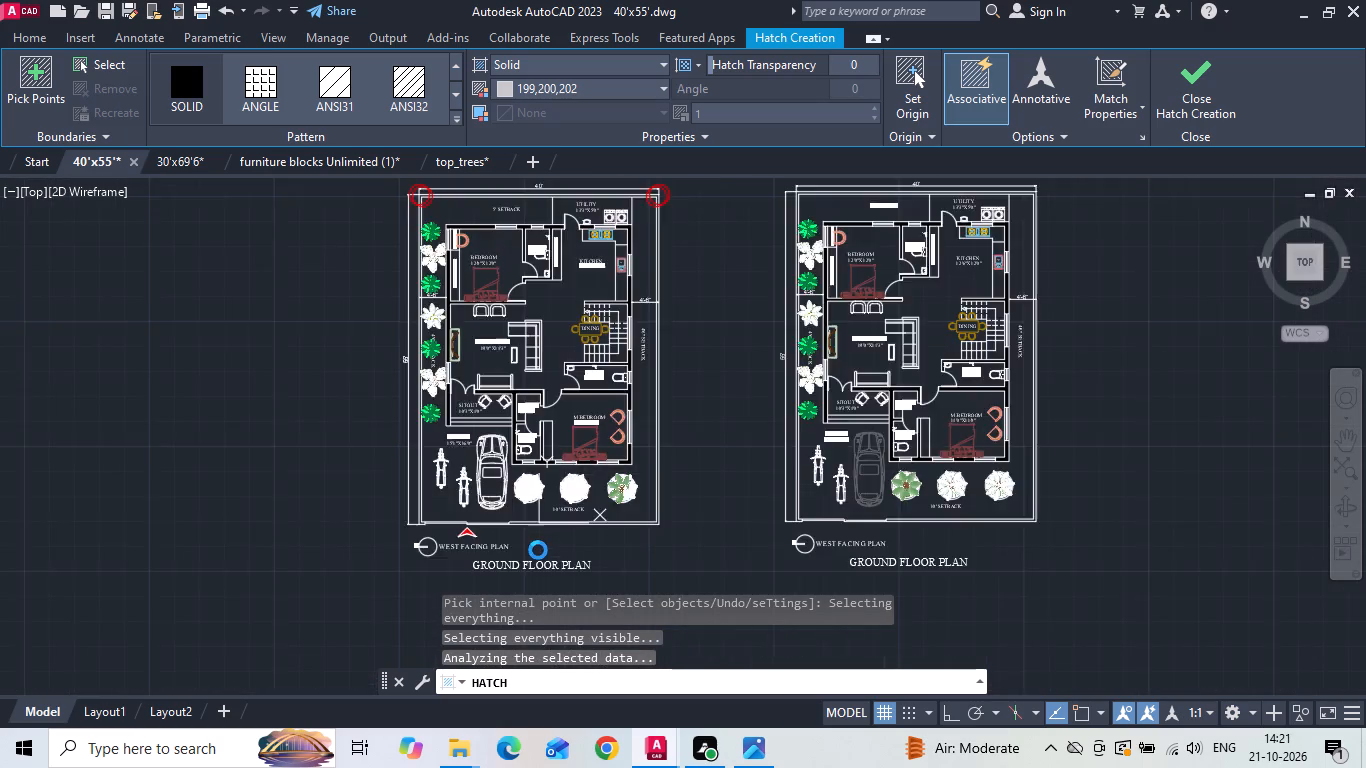
scroll(538, 550, down, 1)
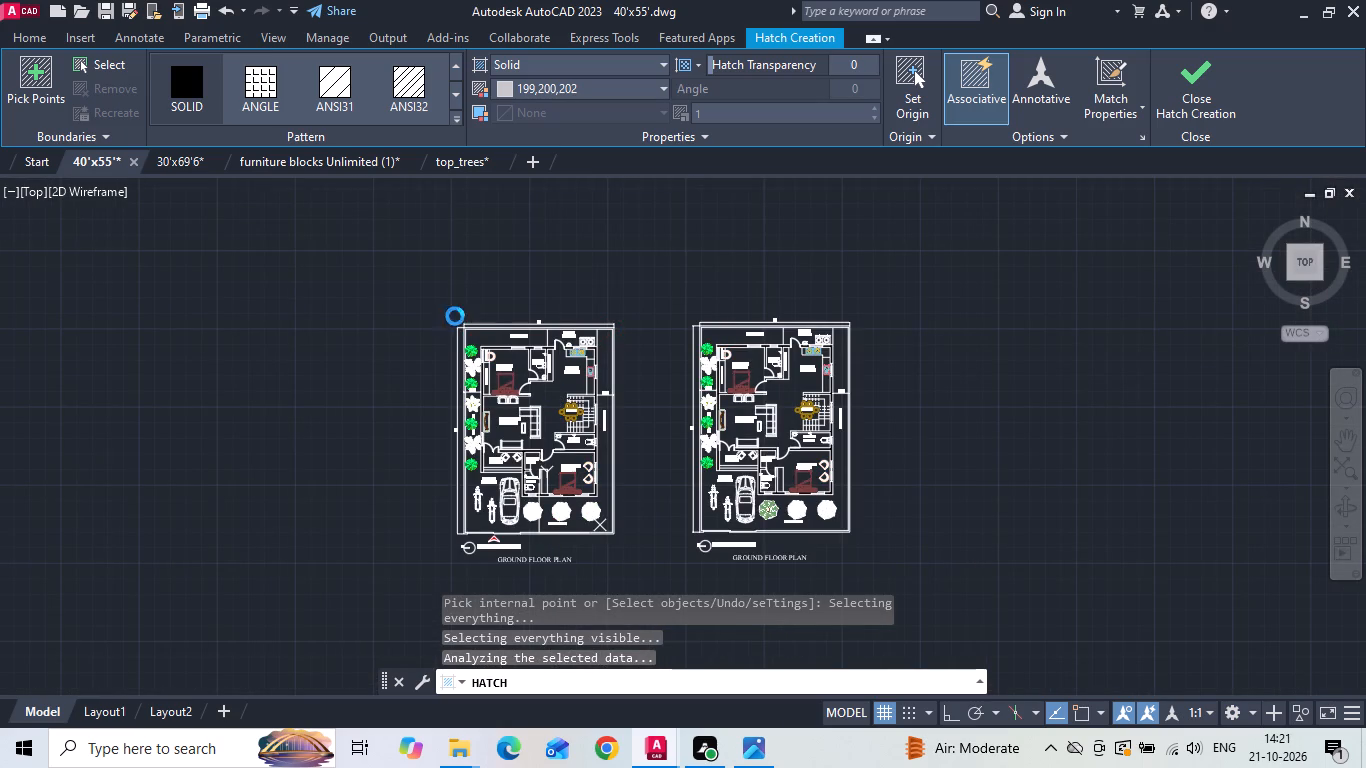
scroll(496, 334, up, 2)
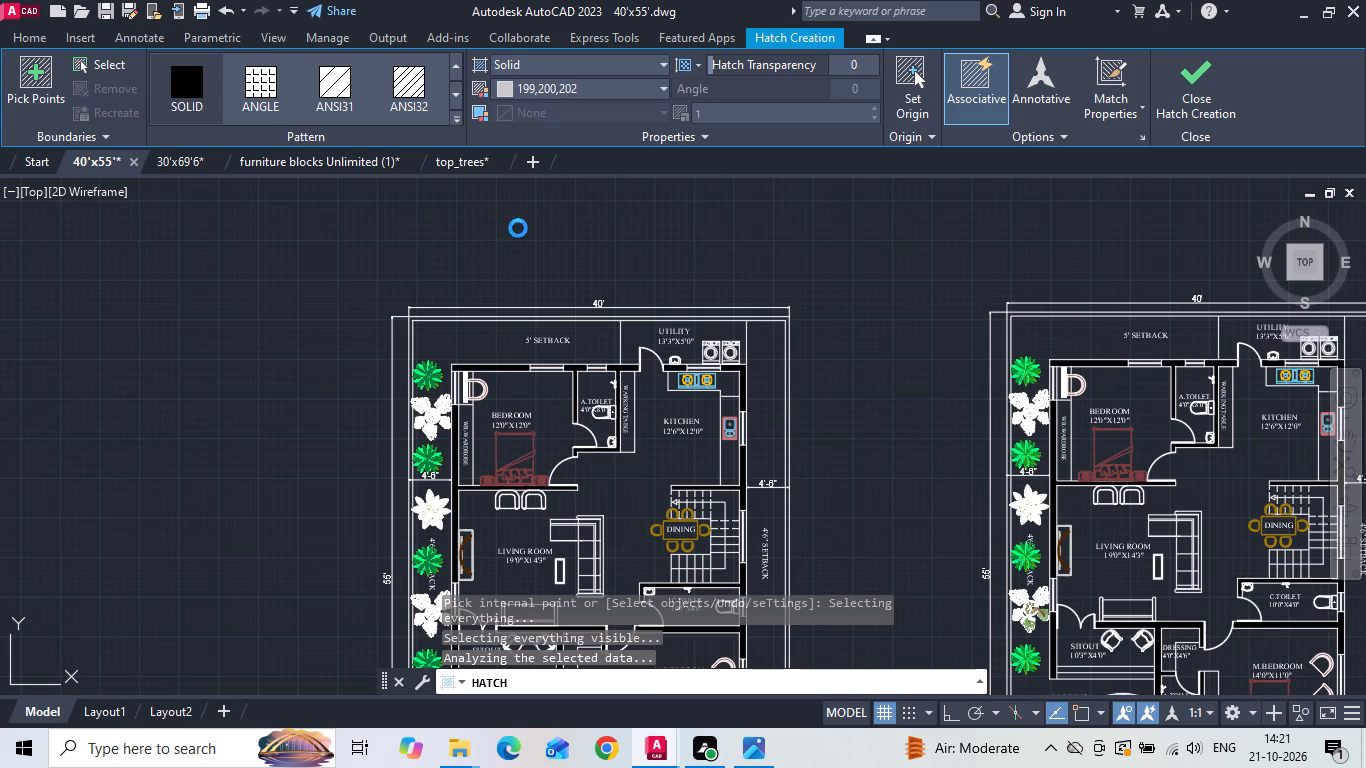
middle_drag(485, 302, 462, 252)
scroll(467, 221, down, 1)
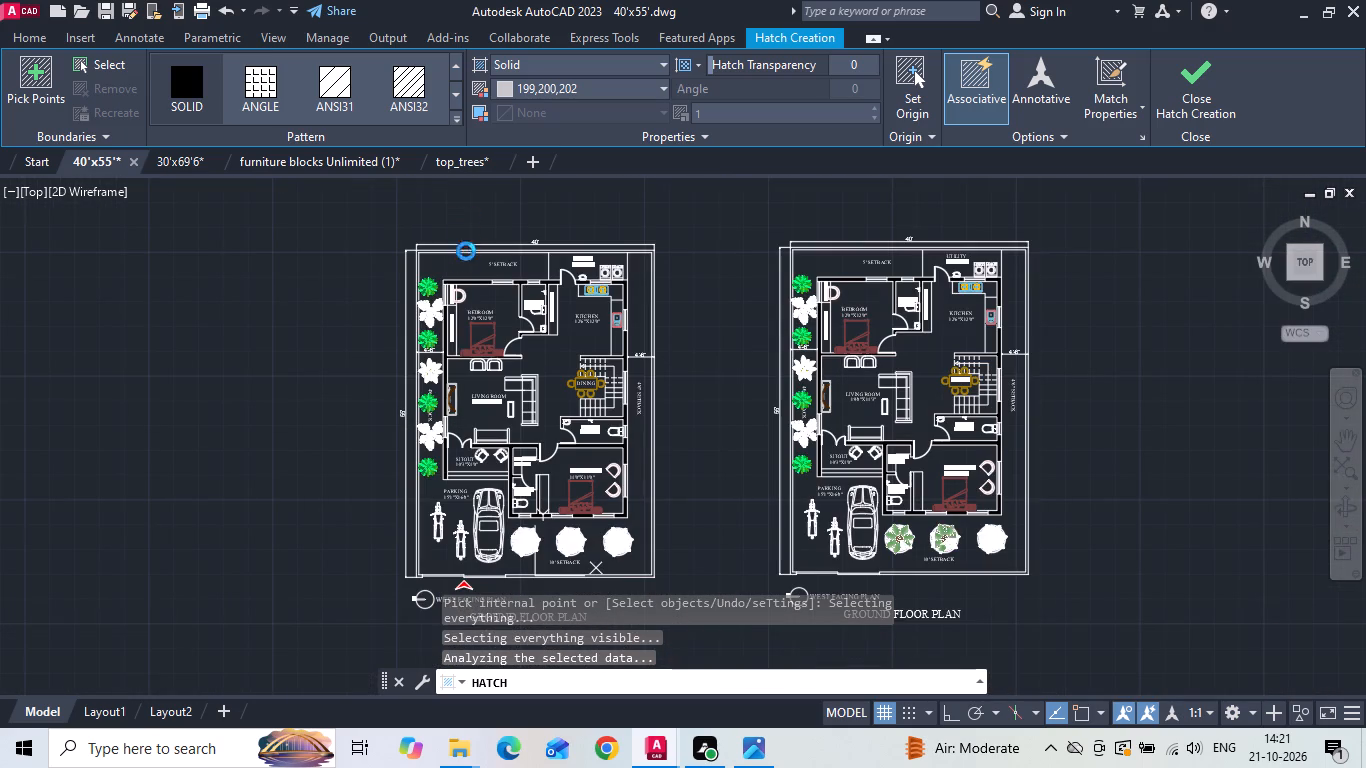
key(Escape)
Save the drawing.
key(ctrl+s)
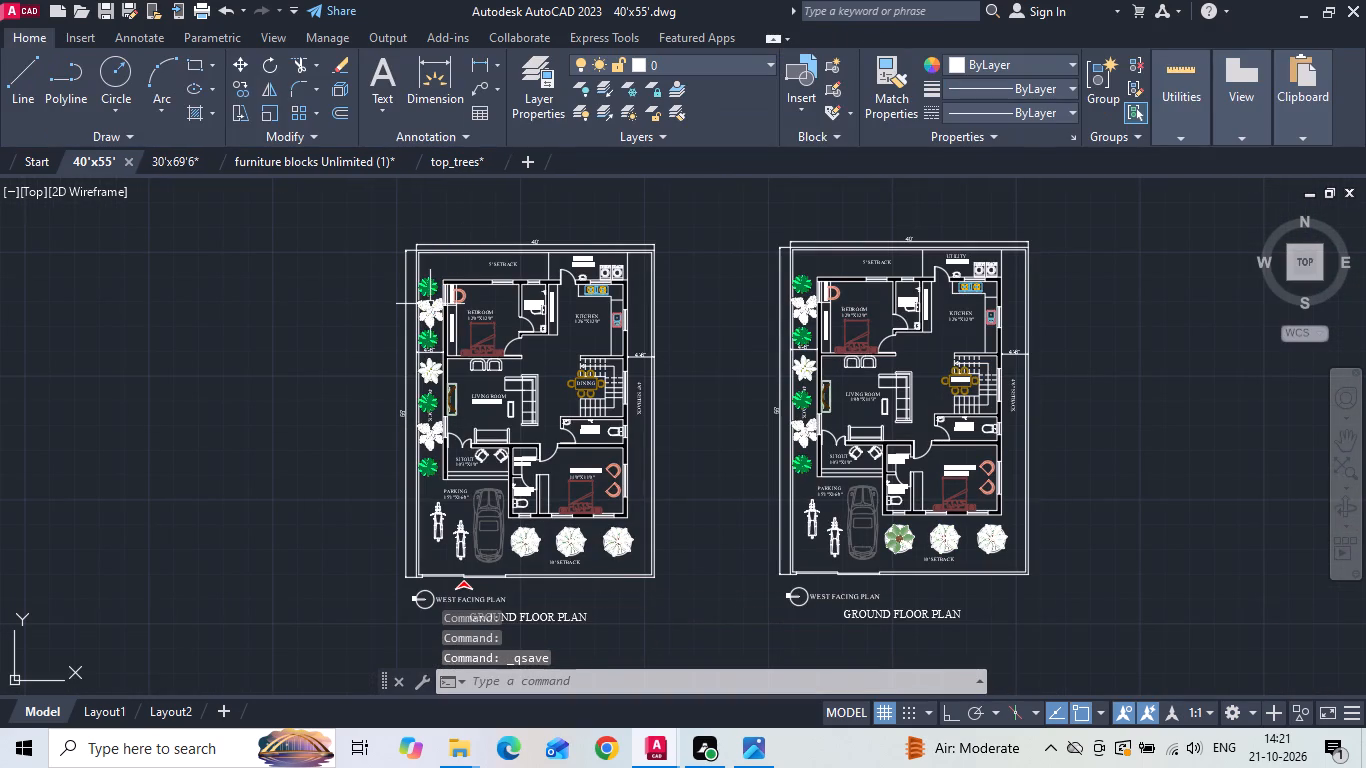
Fill the original plan's compound wall with a solid hatch in colour 199,200,202 and save the drawing.
text(H)
key(space)
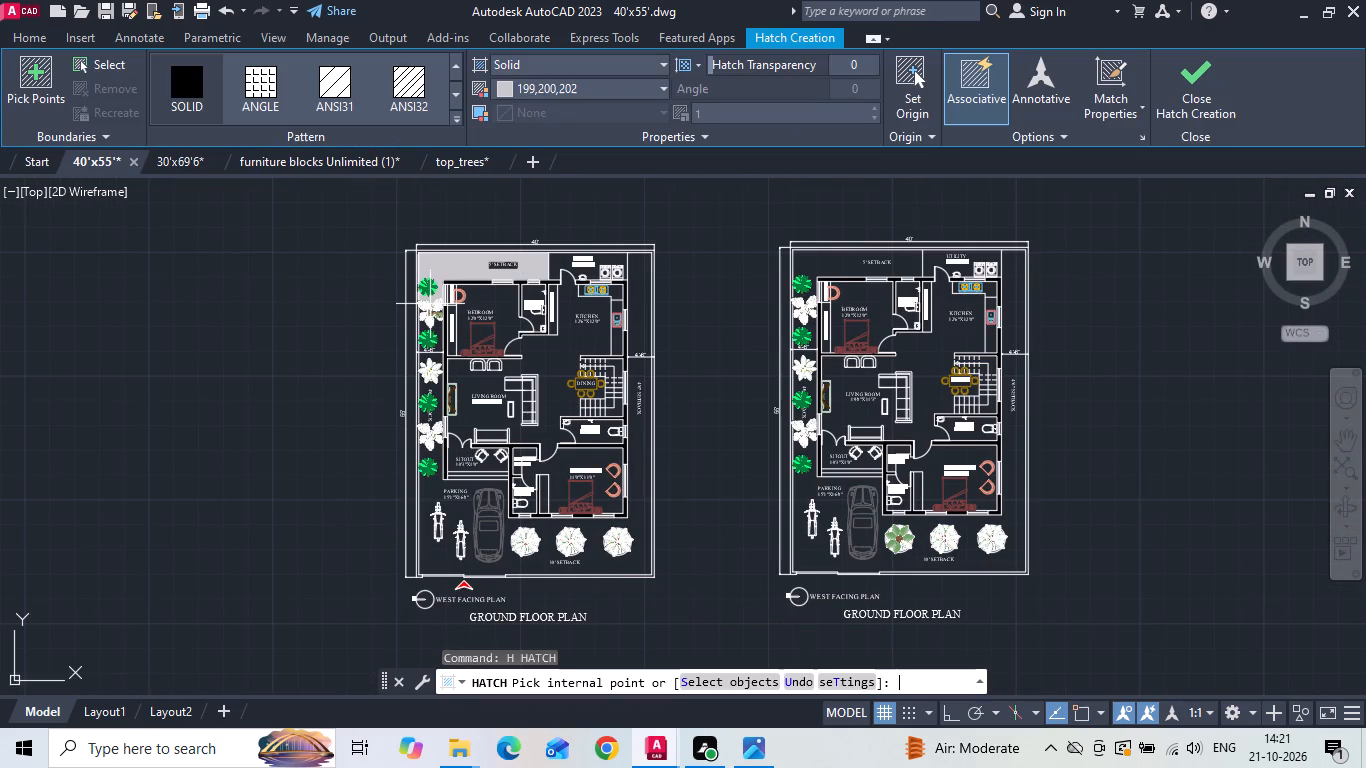
click(433, 251)
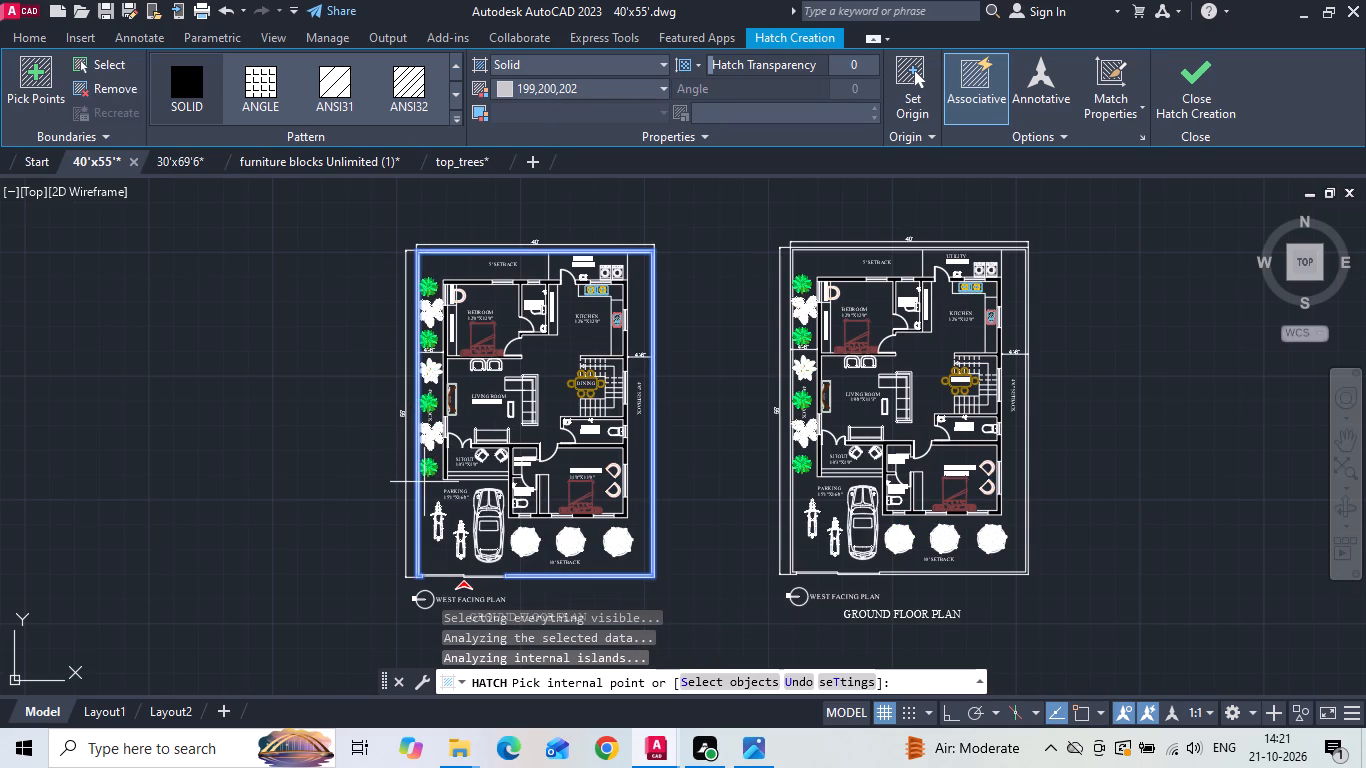
key(space)
key(Escape)
key(ctrl+s)
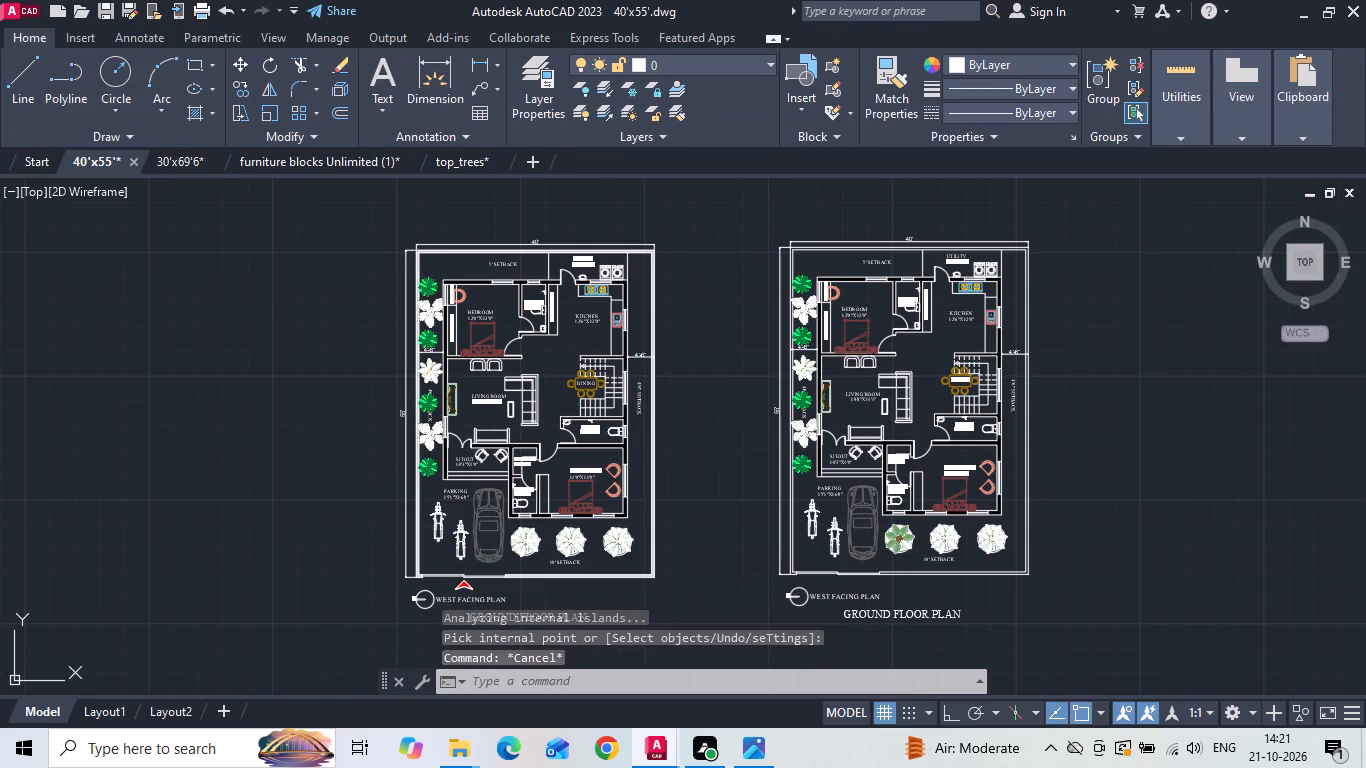
Delete the PARKING label, the car and both motorcycles from the duplicate plan's parking area.
scroll(642, 388, down, 1)
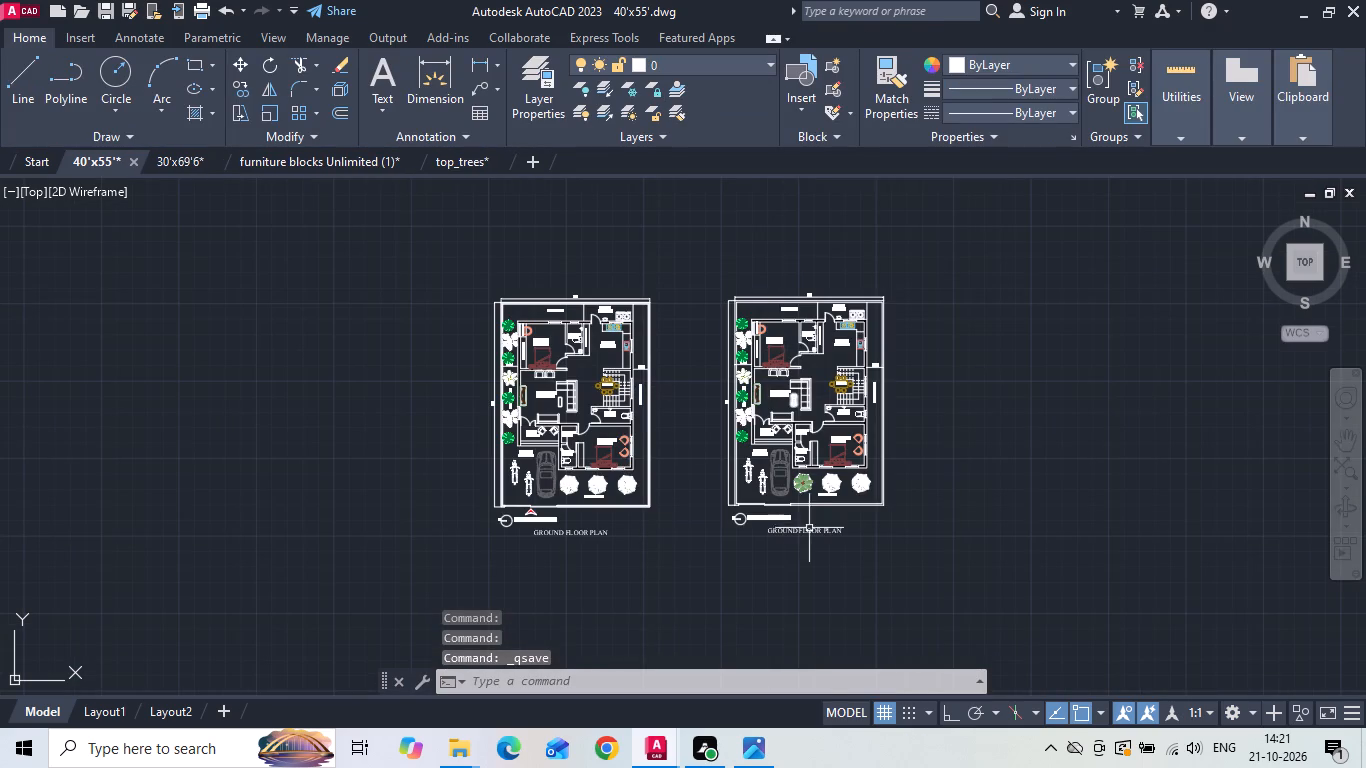
scroll(799, 528, up, 2)
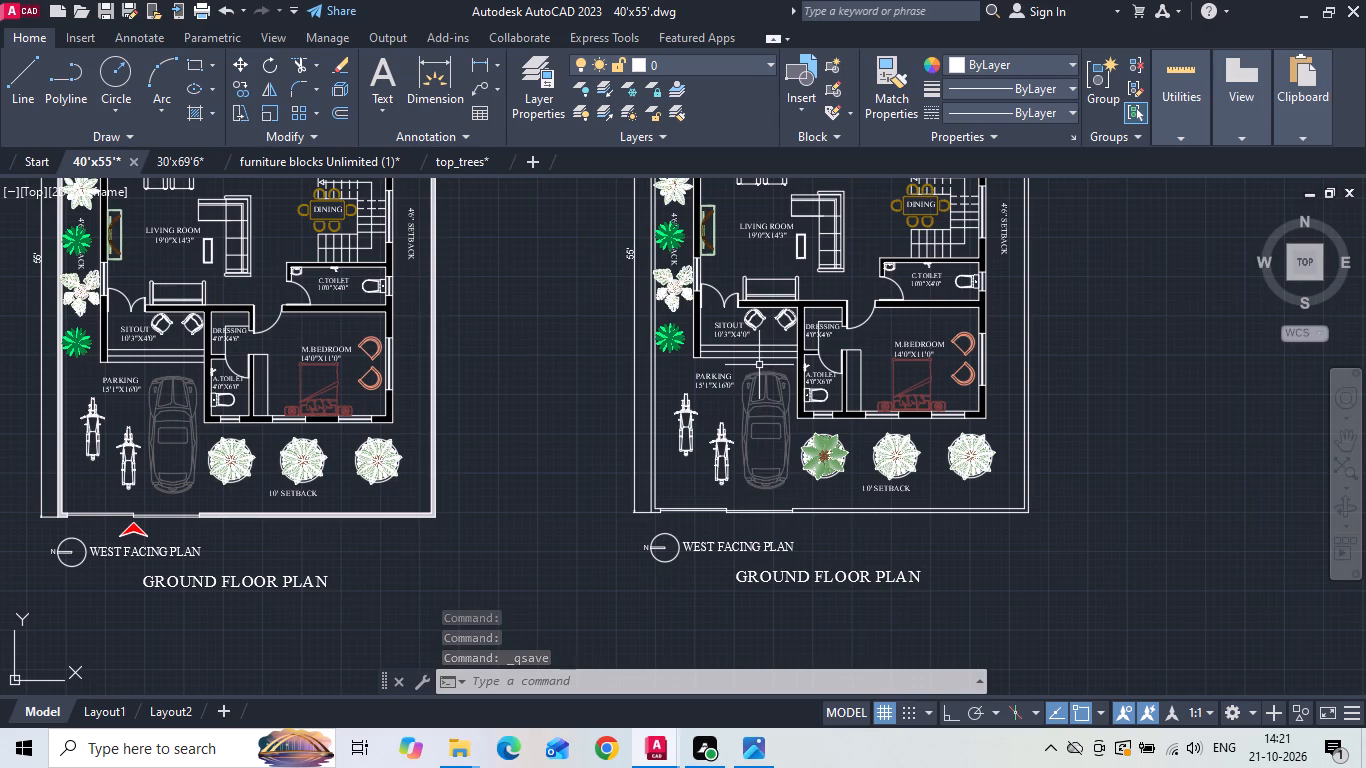
drag(746, 361, 745, 378)
click(689, 458)
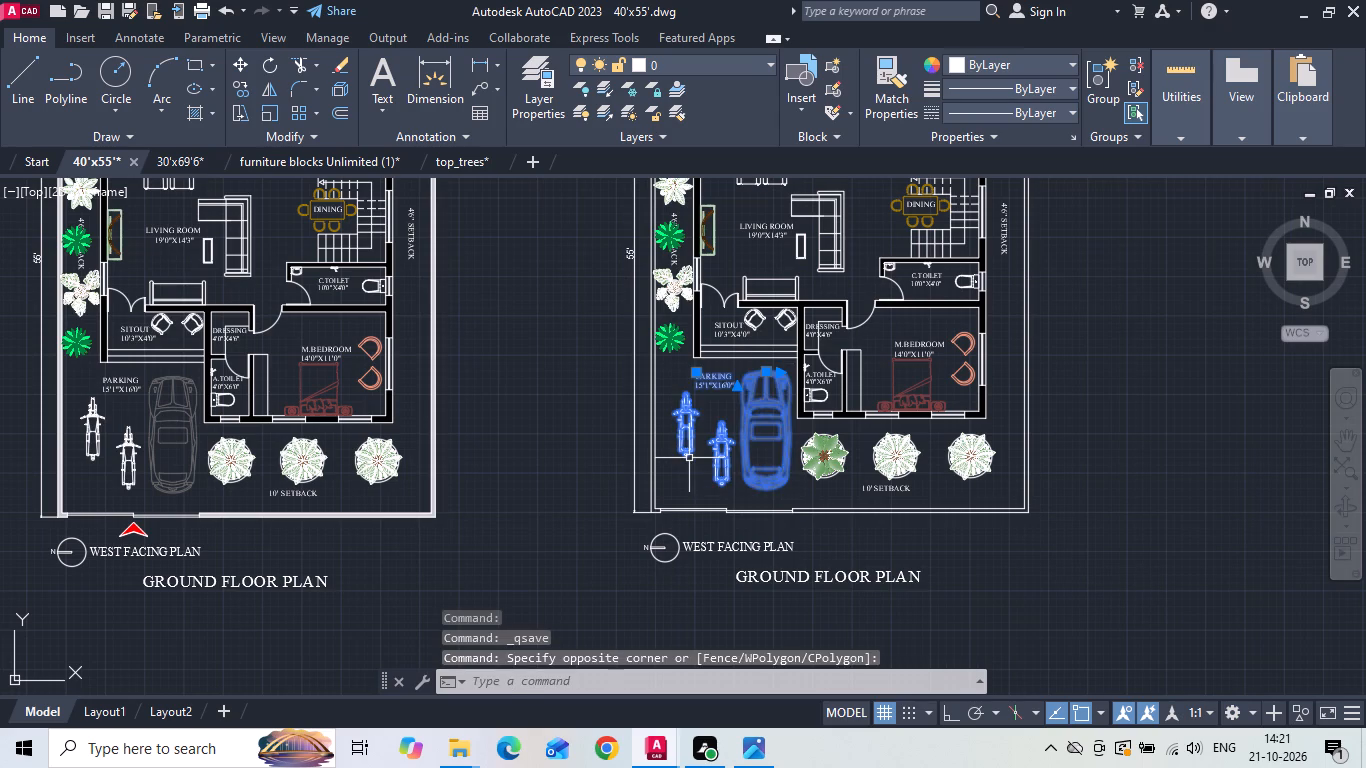
key(Delete)
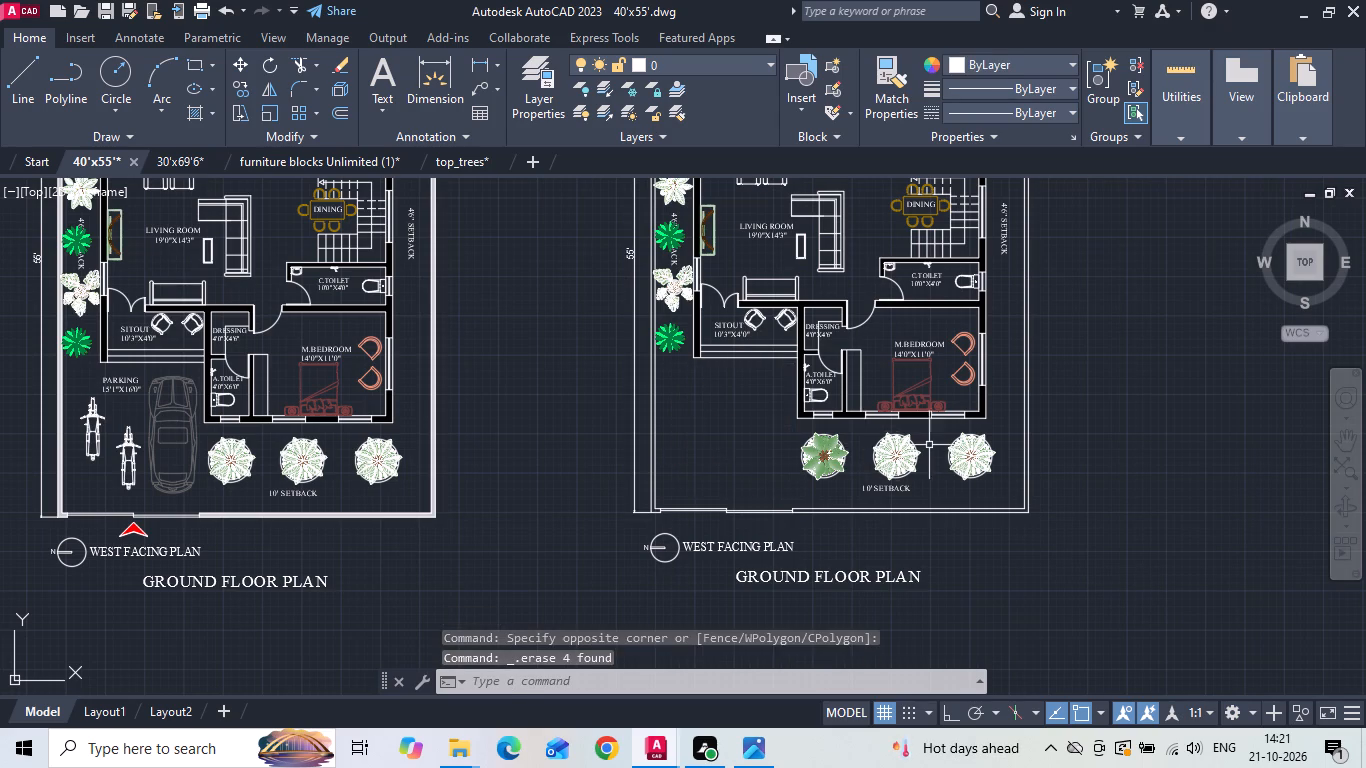
Delete the three plants in the duplicate plan's 10' setback in front of the master bedroom.
scroll(941, 446, up, 1)
drag(1037, 430, 1013, 442)
click(734, 466)
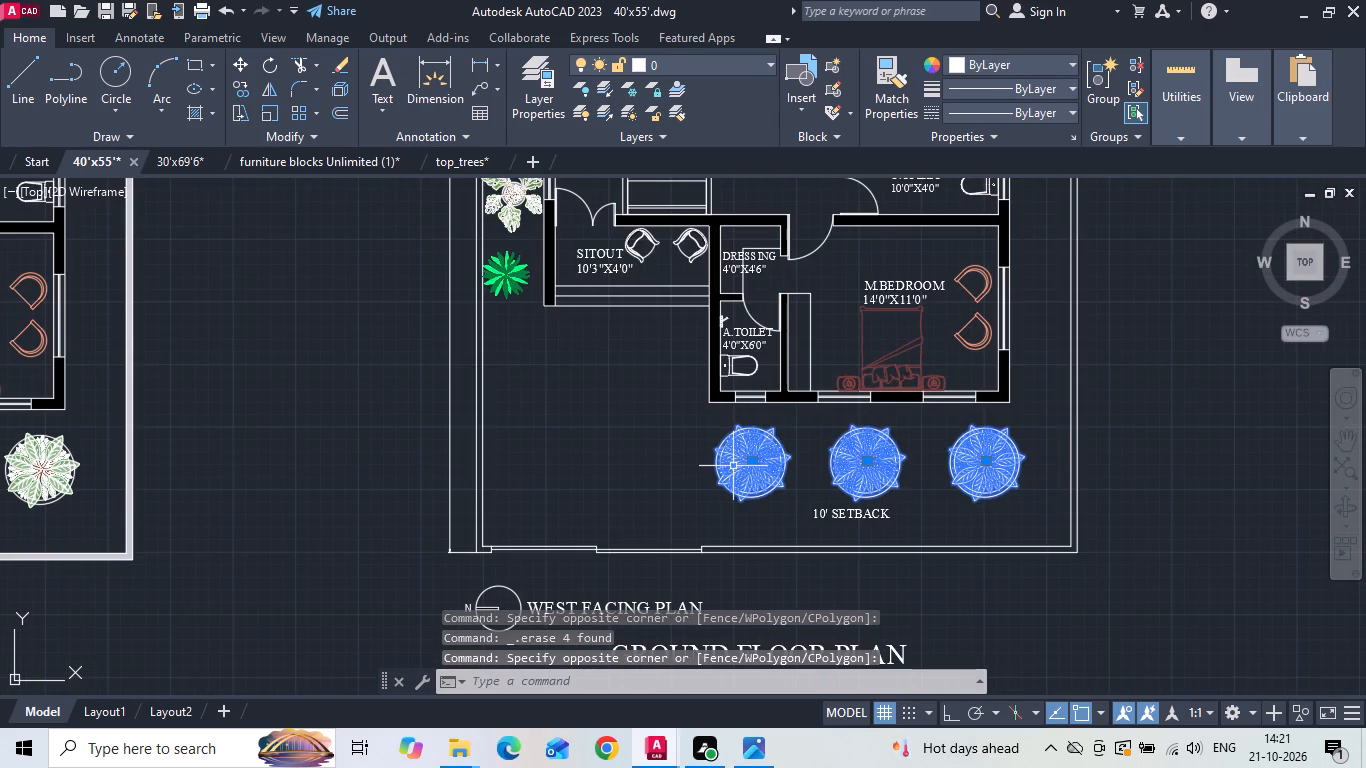
key(Delete)
Delete the dining table with its chairs and the DINING label from the duplicate plan.
scroll(618, 530, down, 1)
middle_drag(625, 330, 627, 559)
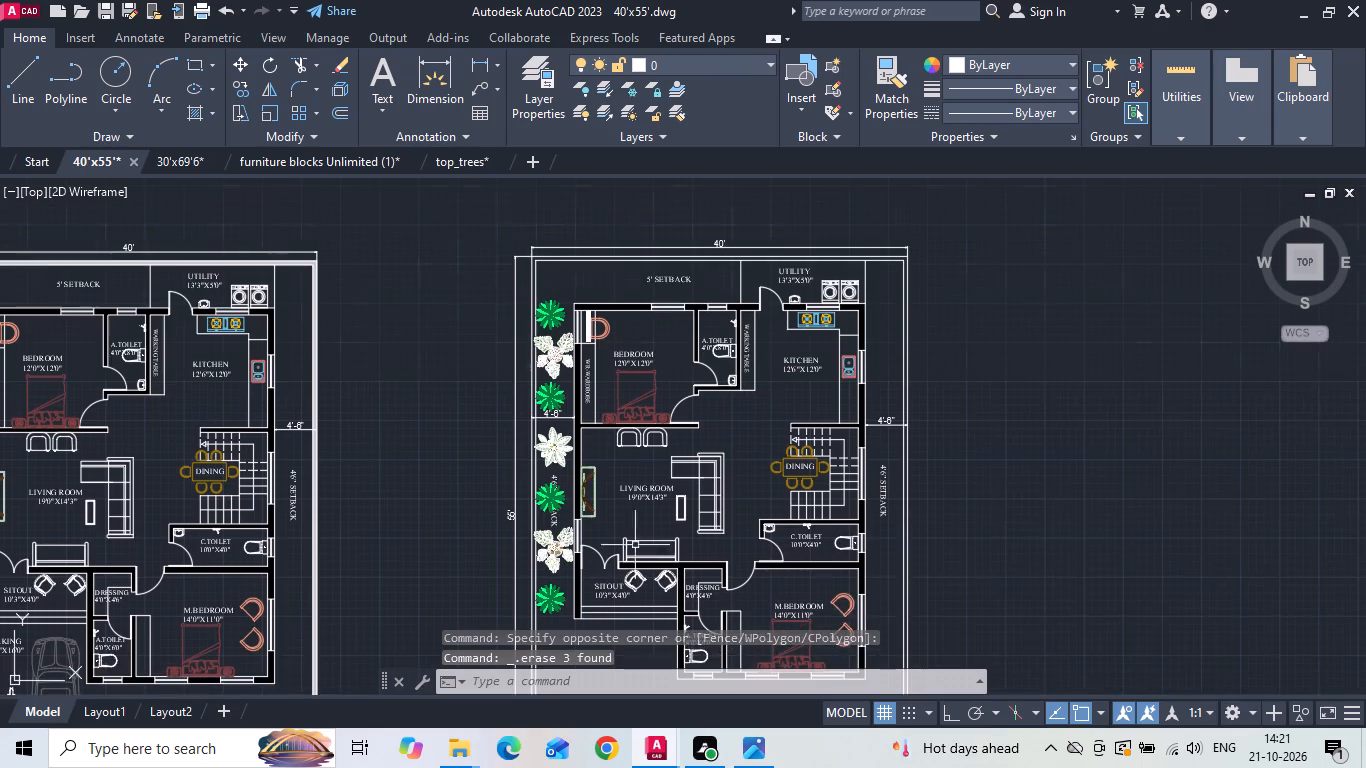
scroll(776, 453, up, 2)
scroll(855, 478, up, 2)
click(920, 467)
click(776, 513)
key(Delete)
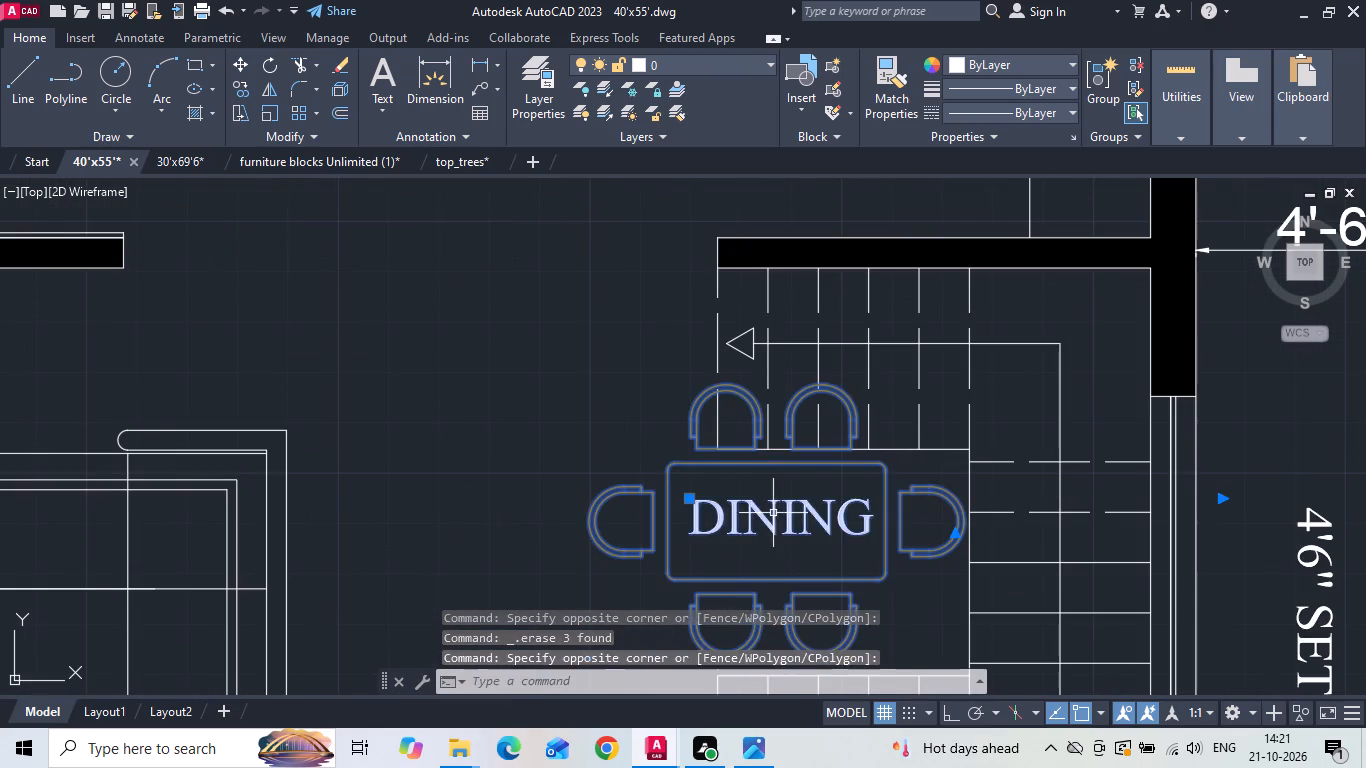
Delete the door between the kitchen and utility and the UTILITY 13'3"X5'0" label from the duplicate plan.
scroll(769, 510, down, 4)
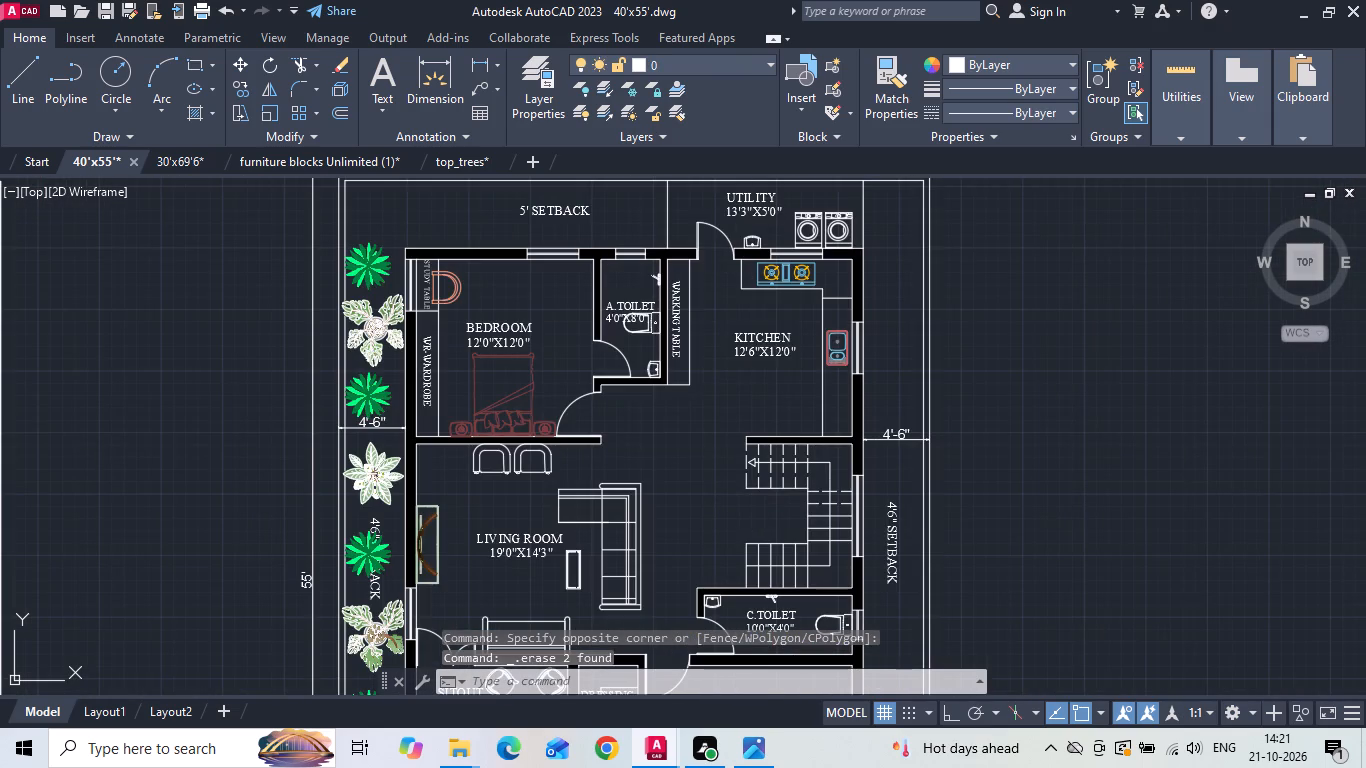
scroll(740, 176, up, 2)
middle_drag(743, 223, 735, 364)
scroll(735, 366, up, 2)
click(688, 381)
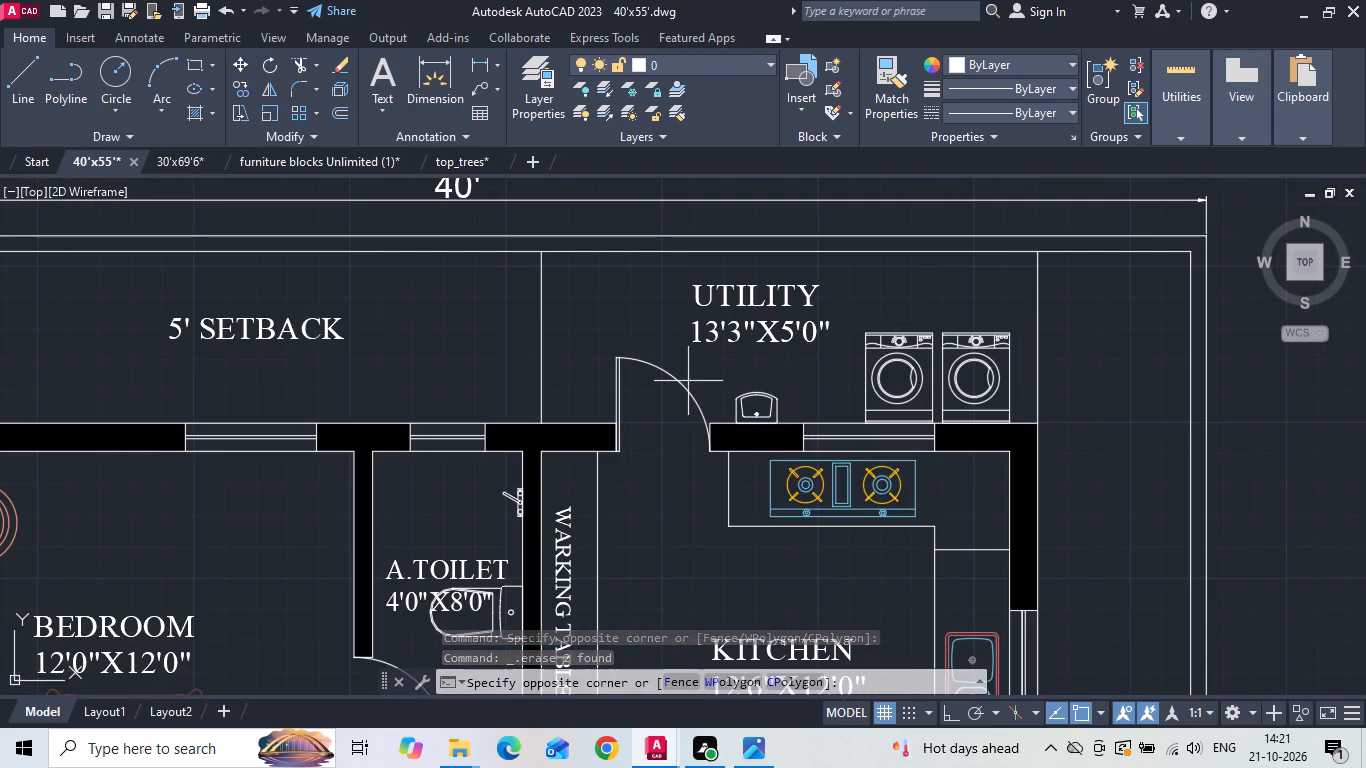
click(584, 365)
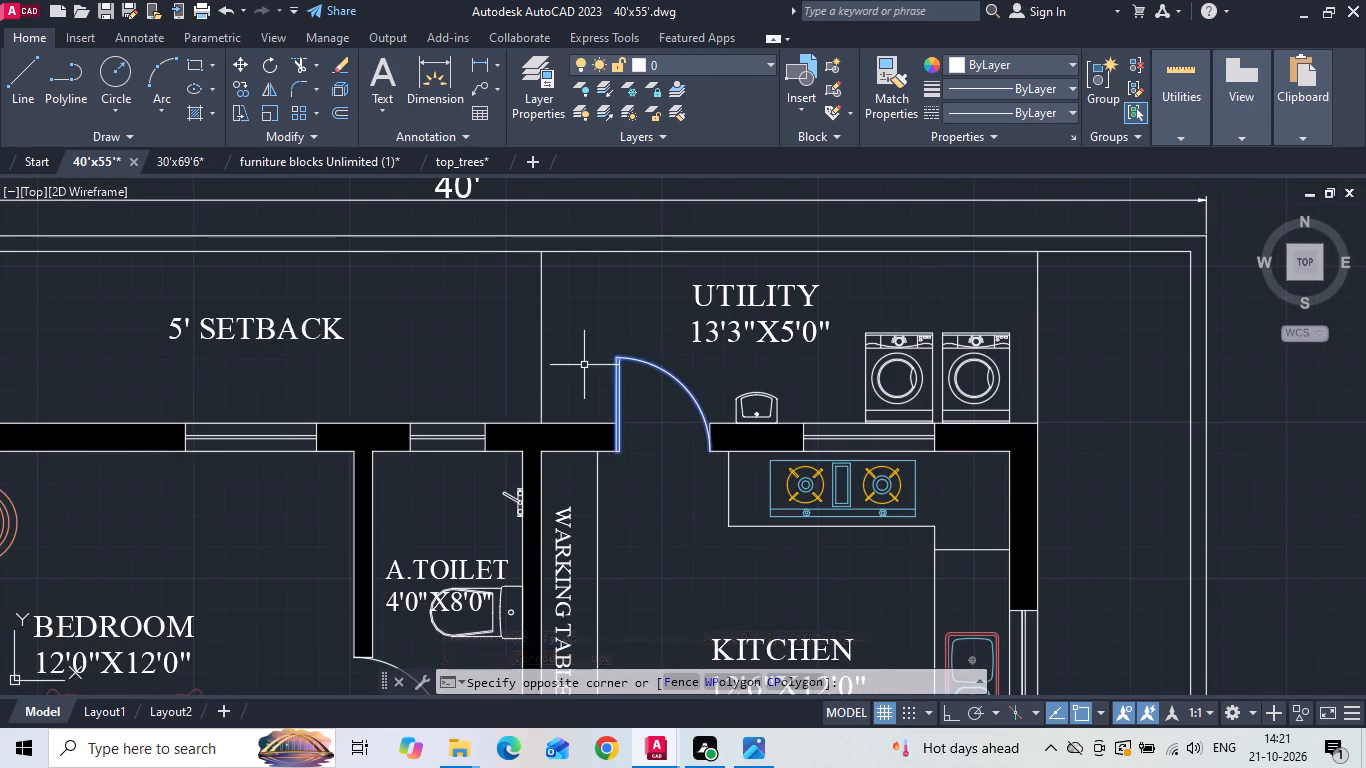
key(Delete)
click(731, 303)
key(Delete)
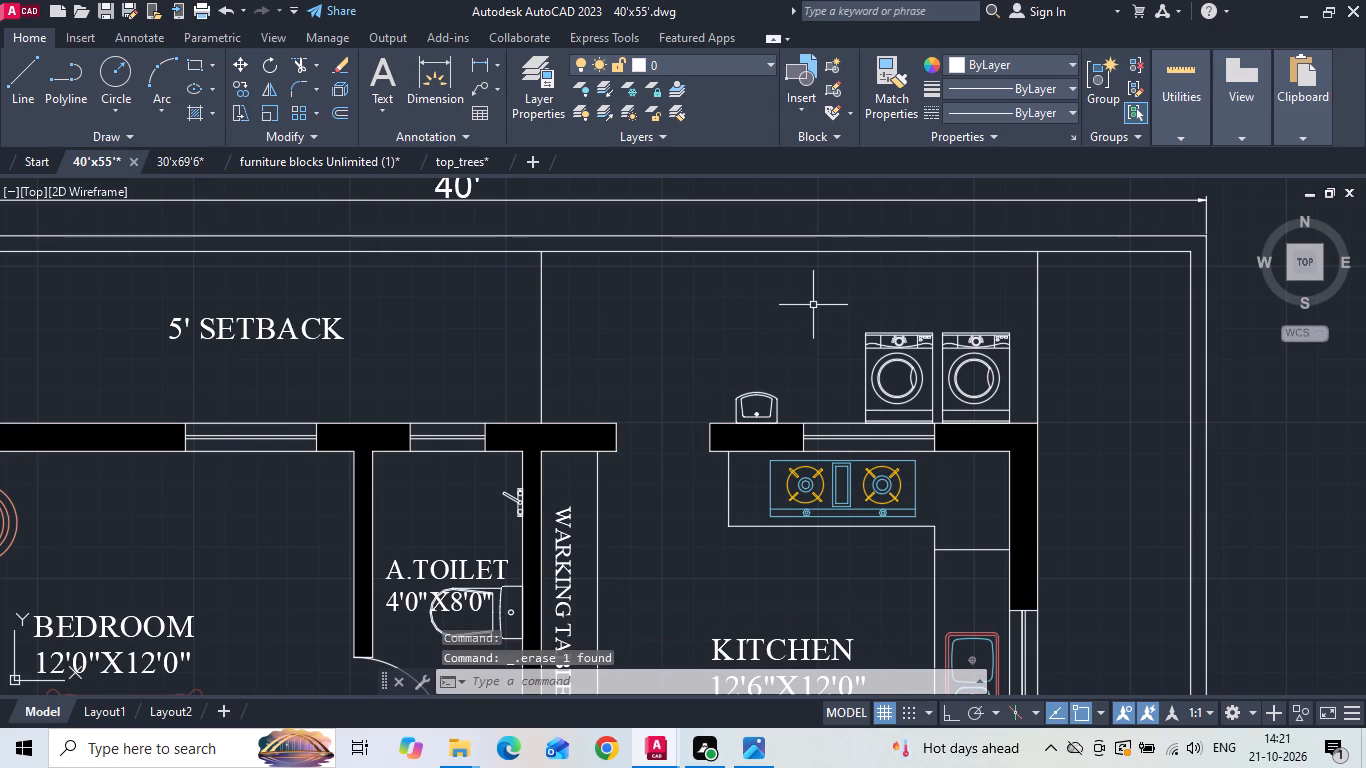
Delete the two washing machines and the wash basin from the duplicate plan's utility area.
drag(817, 308, 857, 375)
click(1013, 430)
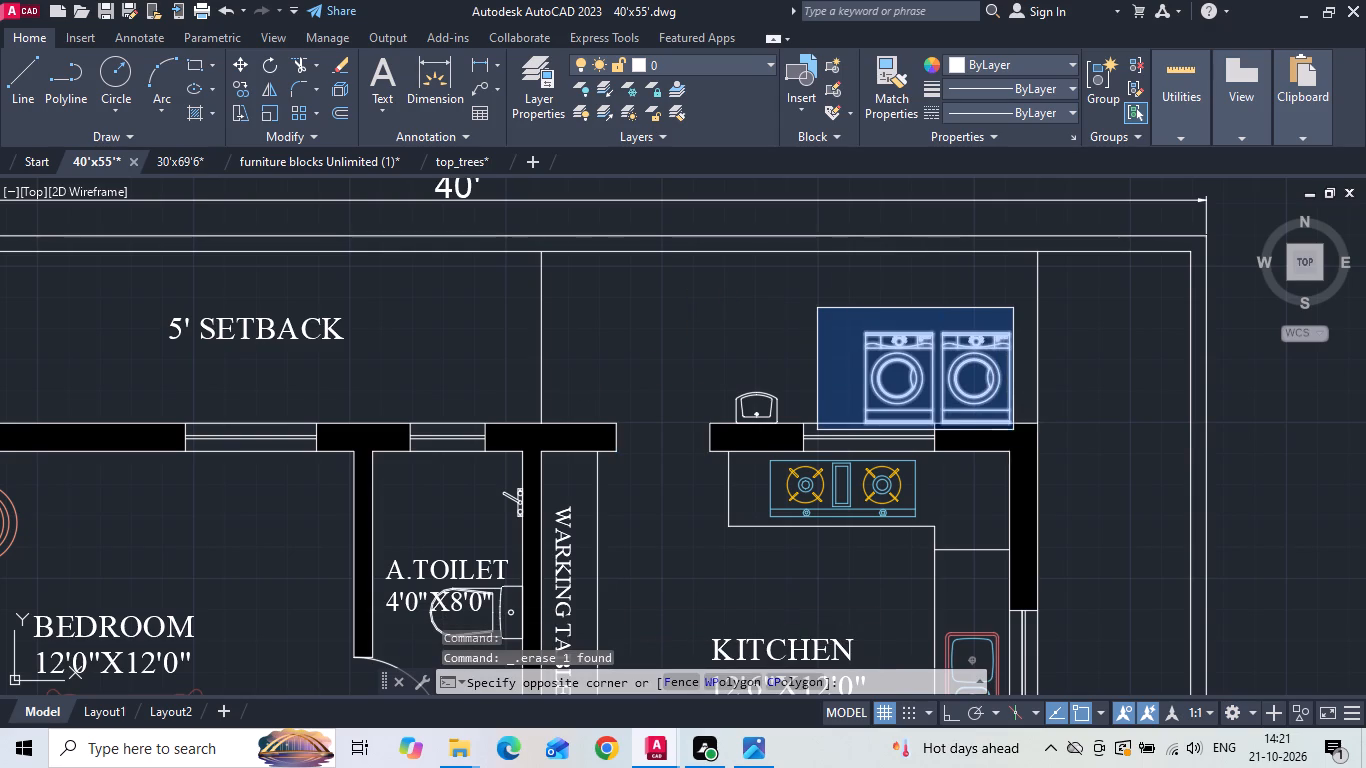
drag(777, 383, 739, 413)
click(717, 398)
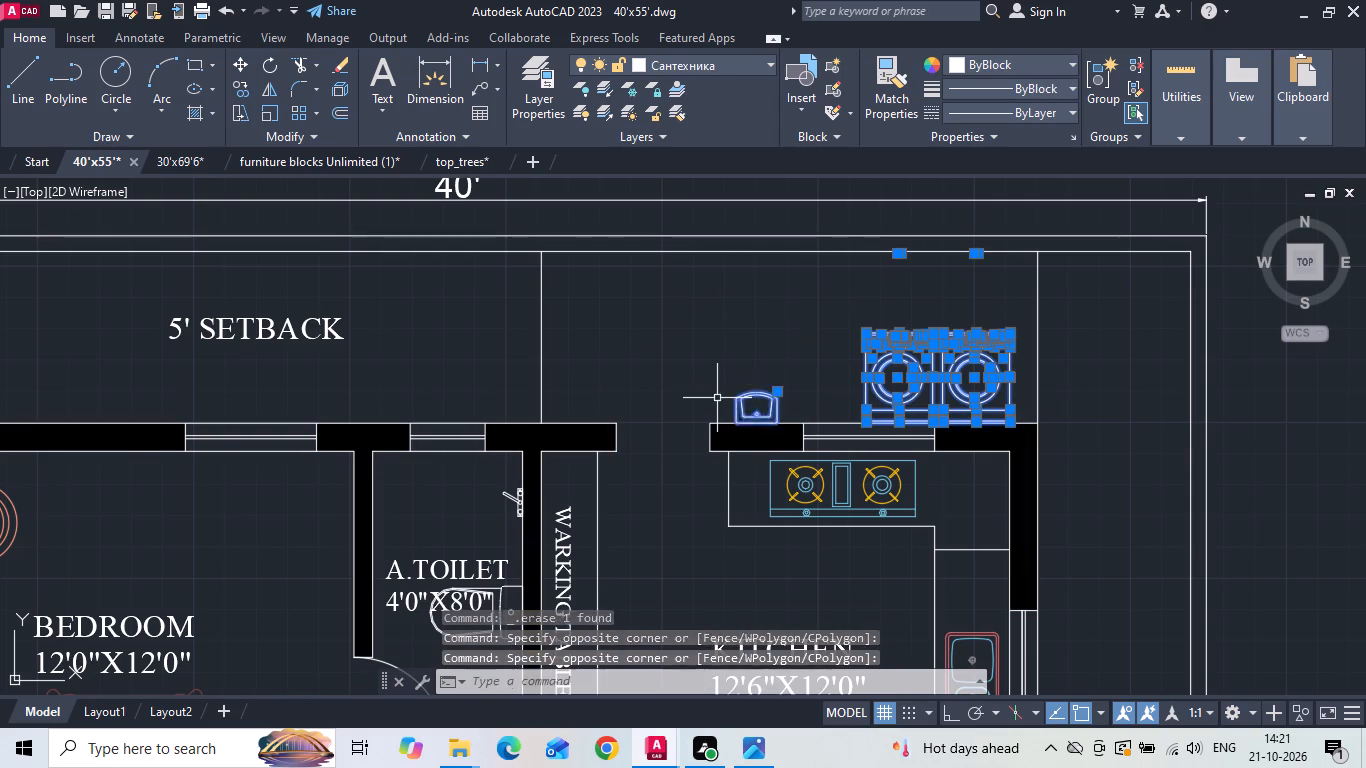
key(Delete)
Delete the 5' SETBACK label and the line separating that setback from the utility area in the duplicate plan.
scroll(739, 354, down, 1)
click(484, 337)
drag(721, 325, 647, 335)
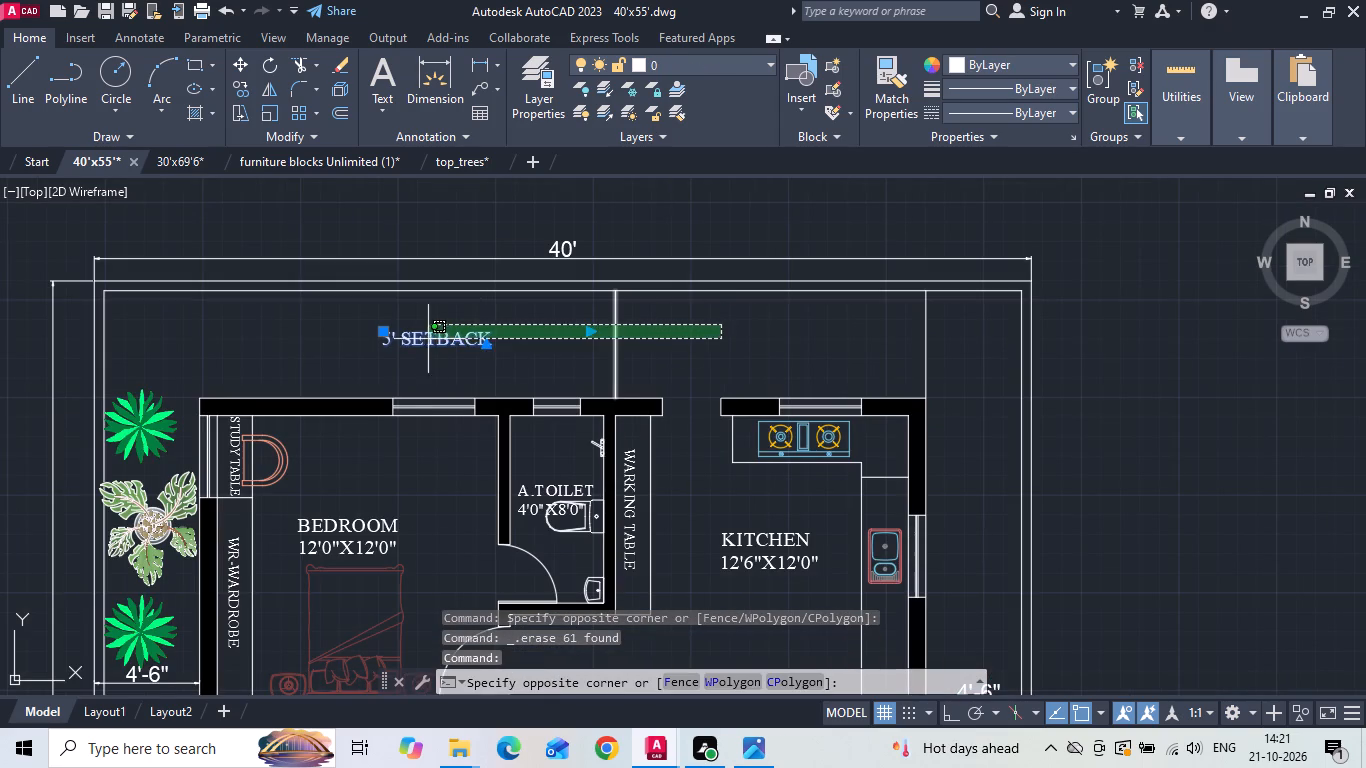
click(305, 356)
key(Delete)
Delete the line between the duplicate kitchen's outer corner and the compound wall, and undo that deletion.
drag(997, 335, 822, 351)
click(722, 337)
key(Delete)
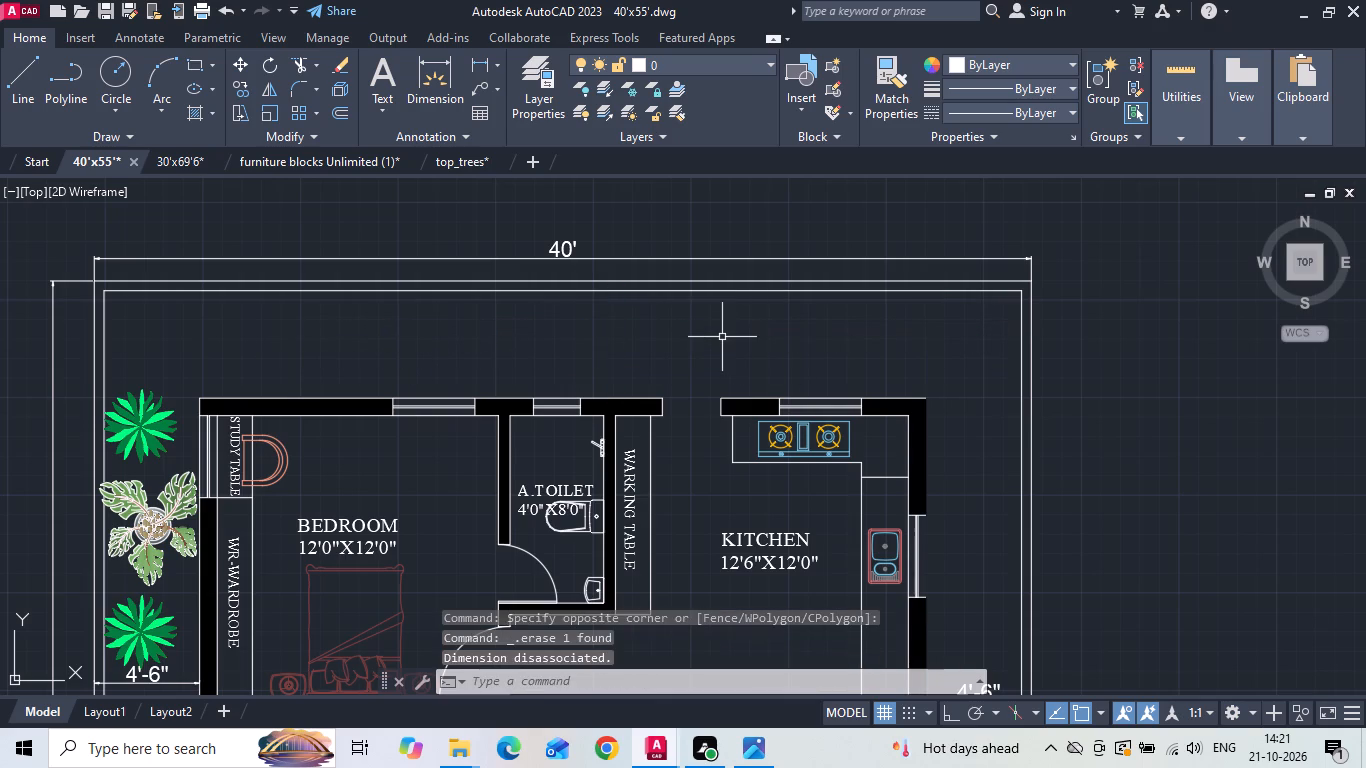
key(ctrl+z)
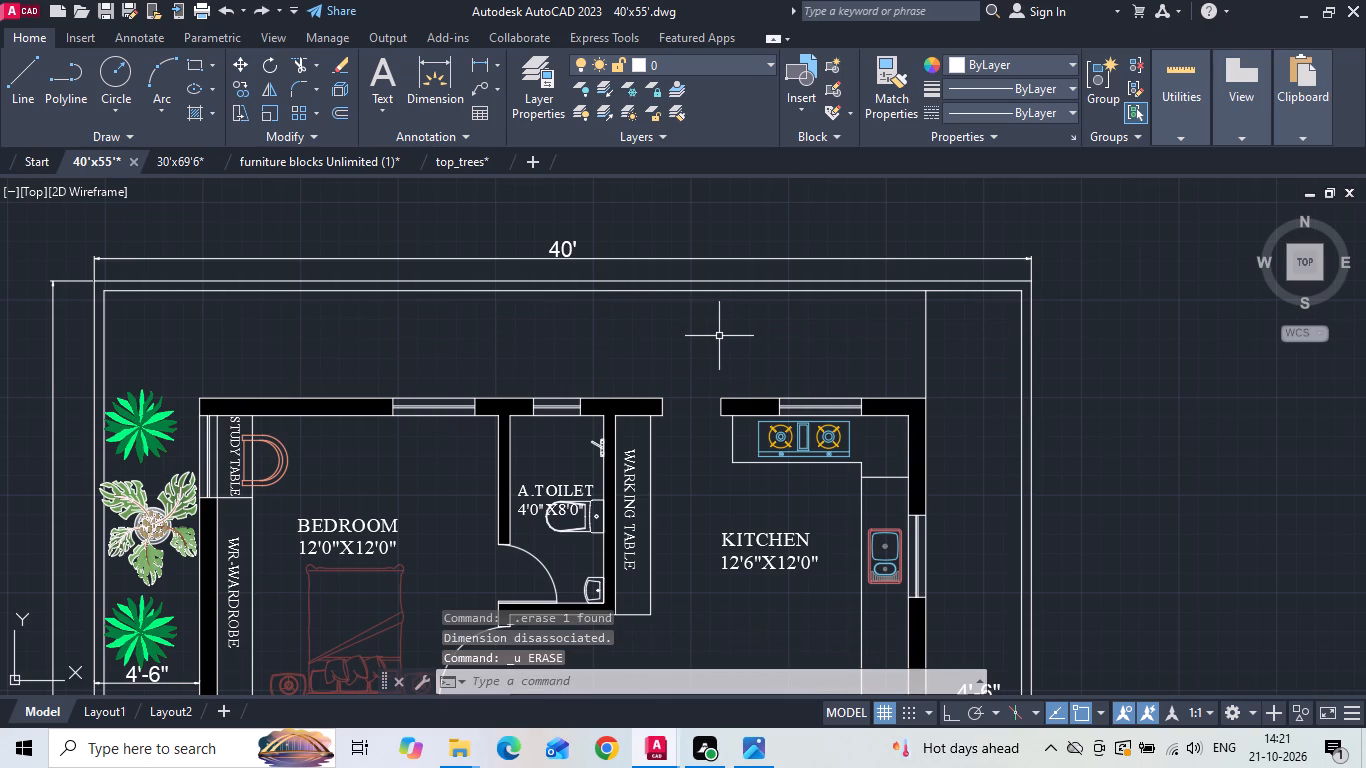
Fillet the kitchen's top and right outer wall lines with zero radius, removing the extension to the compound wall.
key(f)
key(space)
click(833, 398)
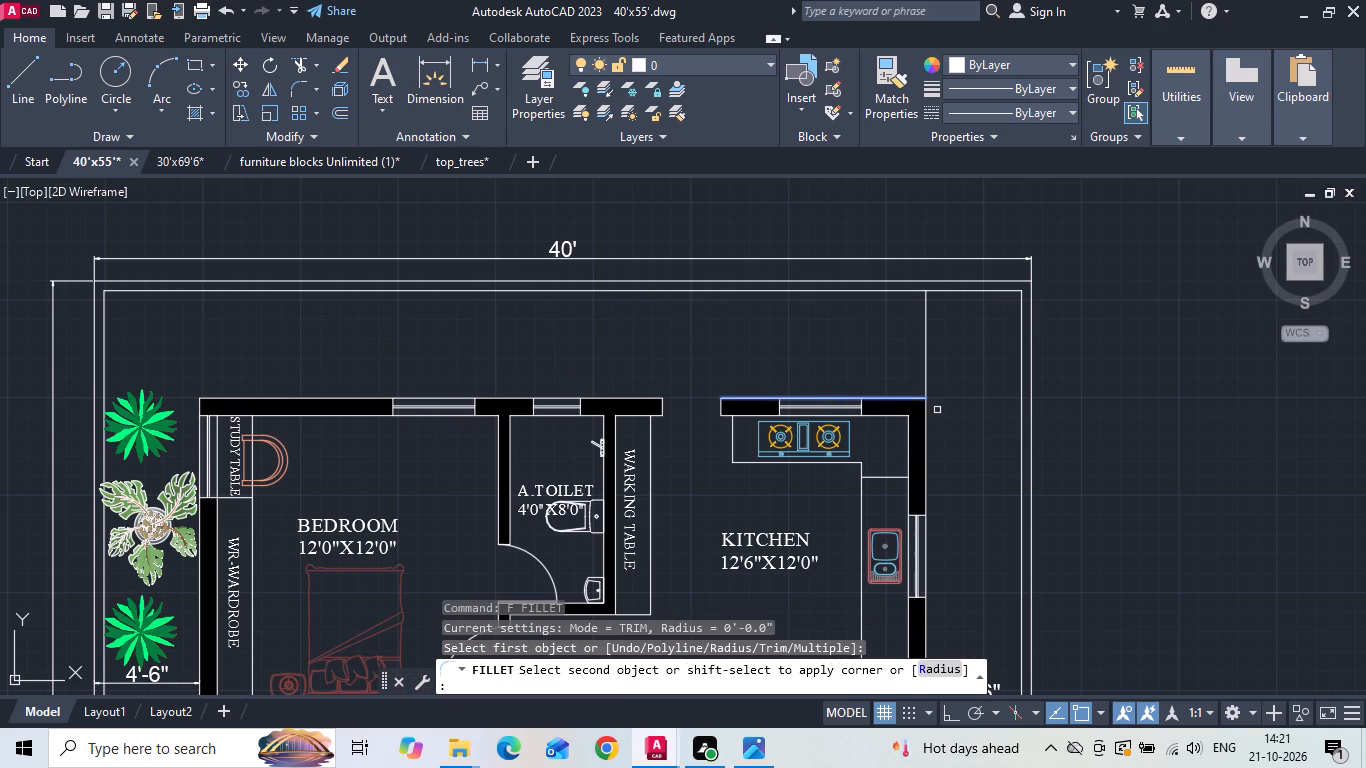
click(928, 548)
scroll(739, 324, down, 2)
key(Escape)
Change the KITCHEN room name in the duplicate plan to G.BEDROOM, keeping the 12'6"X12'0" size line.
scroll(750, 436, up, 2)
double_click(764, 366)
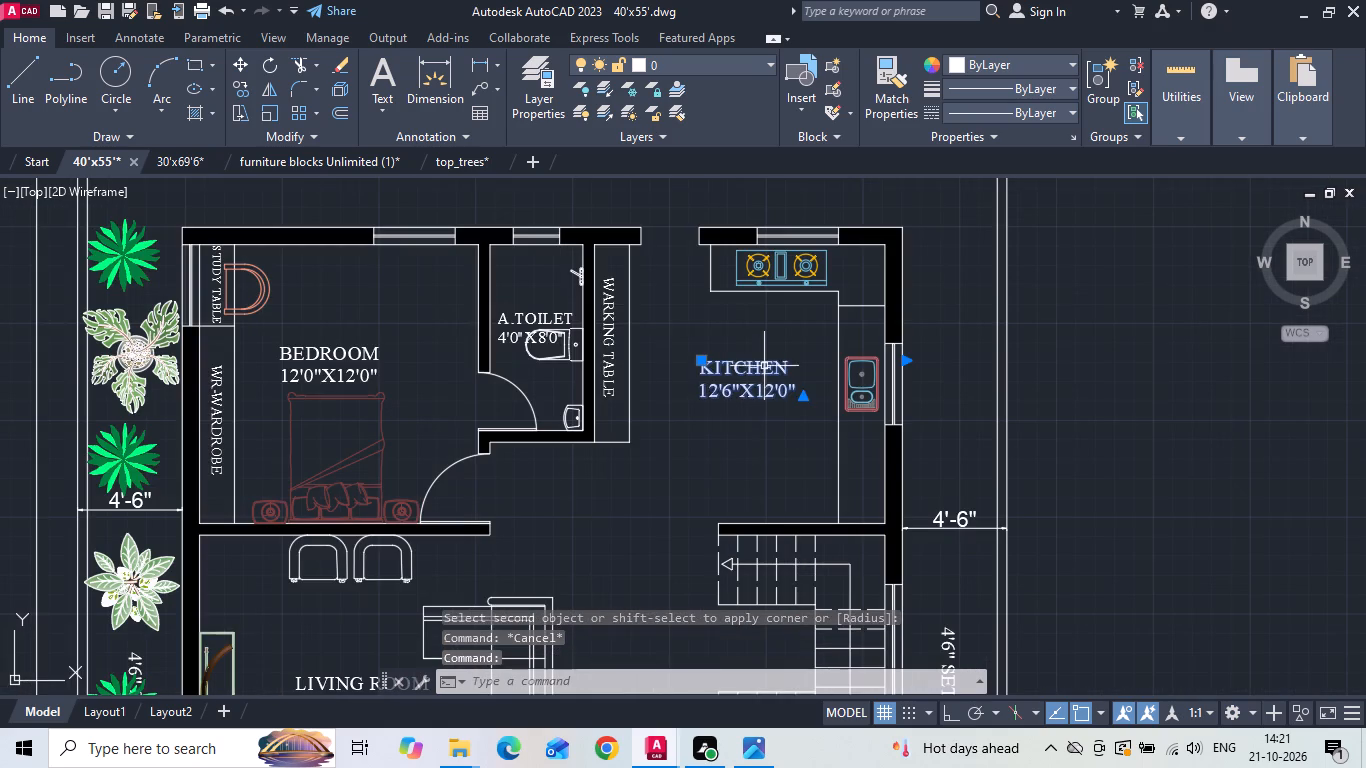
scroll(778, 364, up, 1)
drag(787, 381, 518, 367)
key(BackSpace)
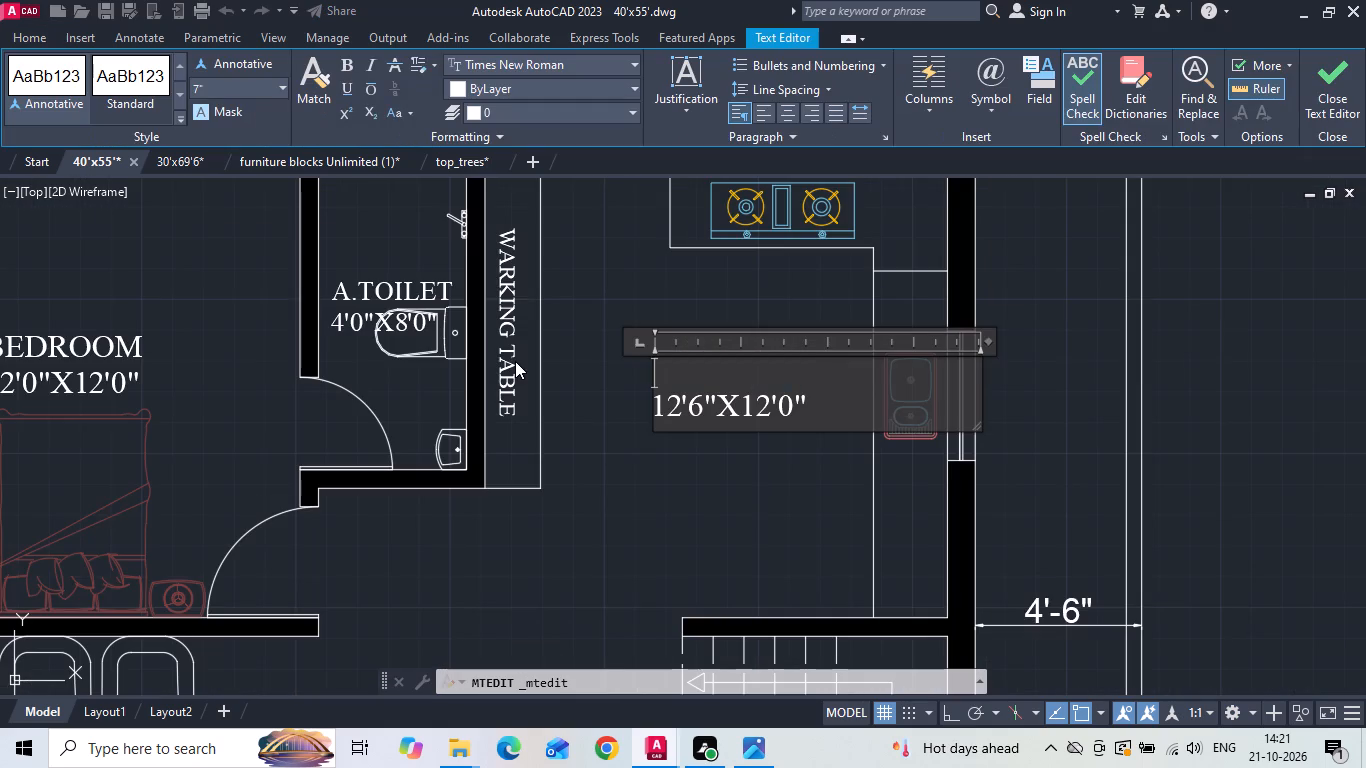
key(g)
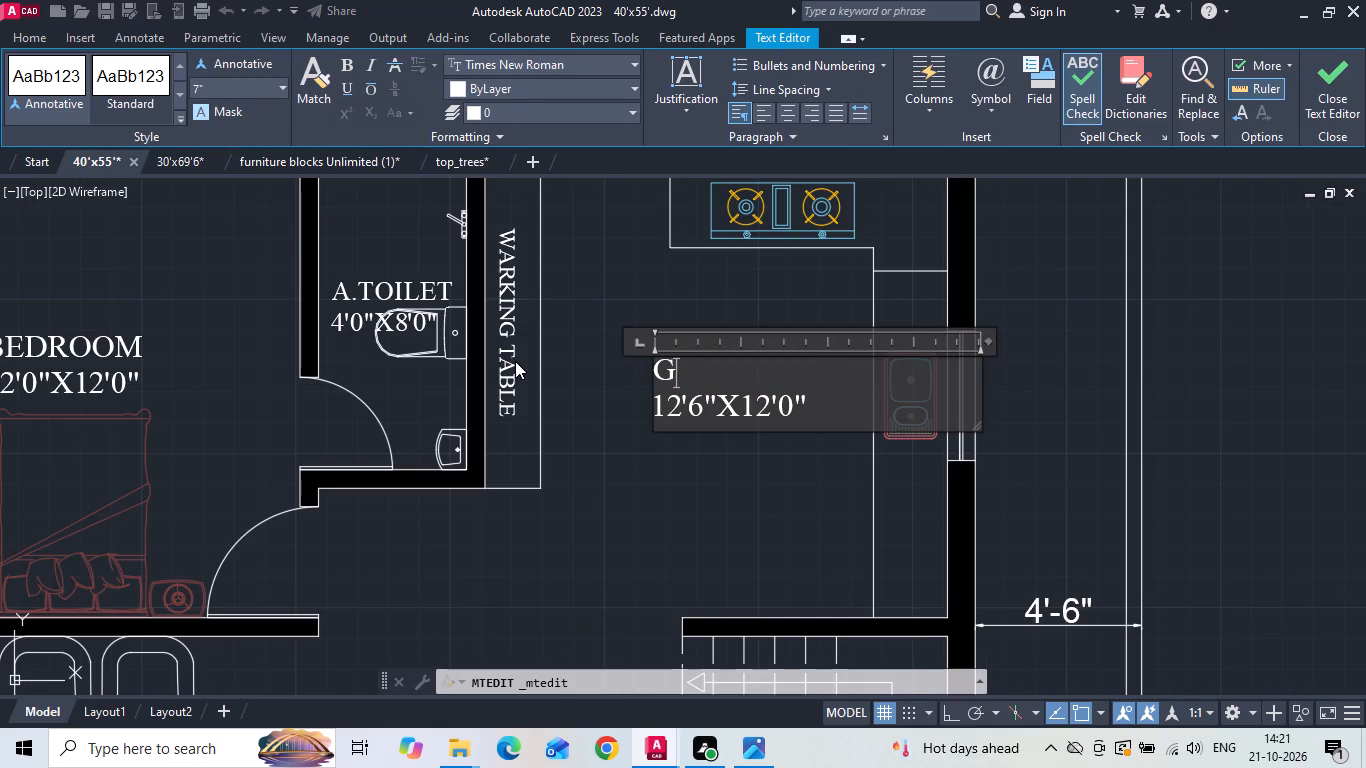
text(.BEDROOM)
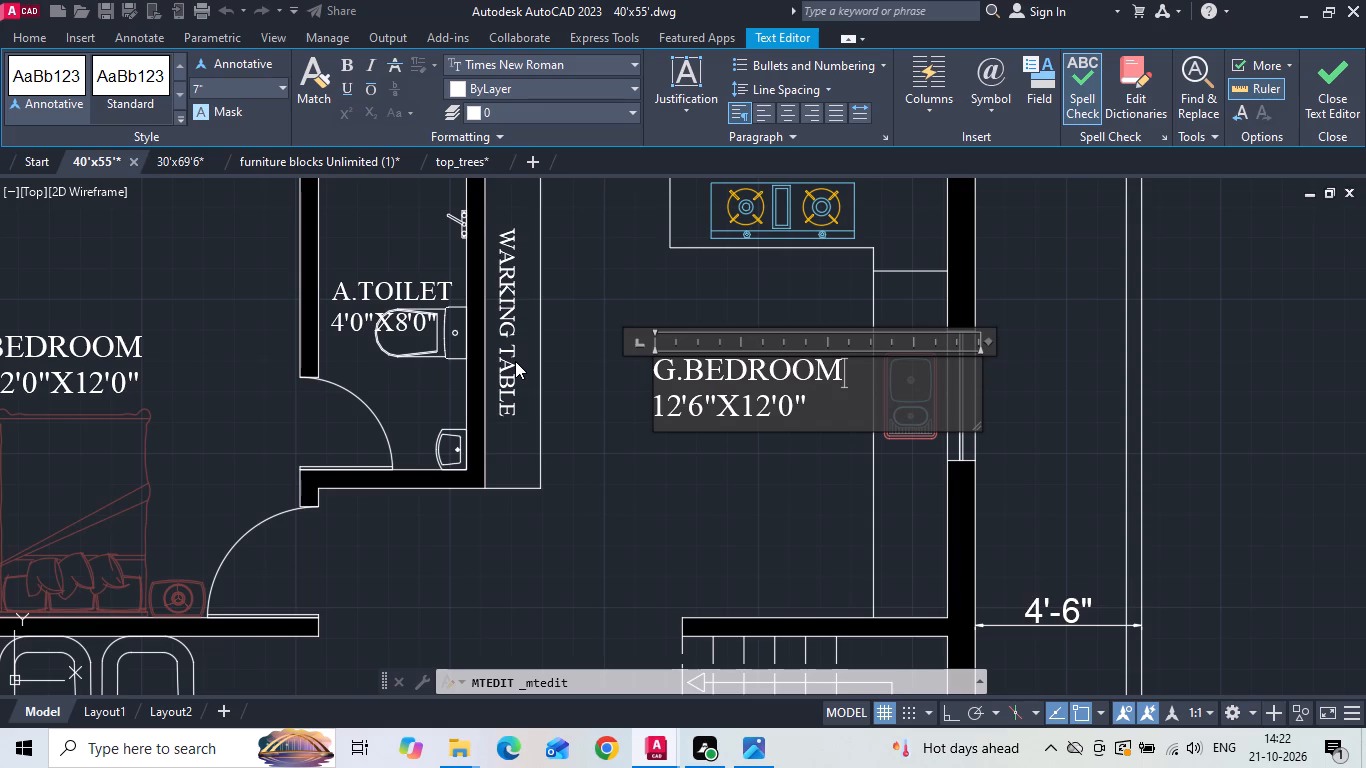
scroll(632, 380, down, 1)
click(628, 405)
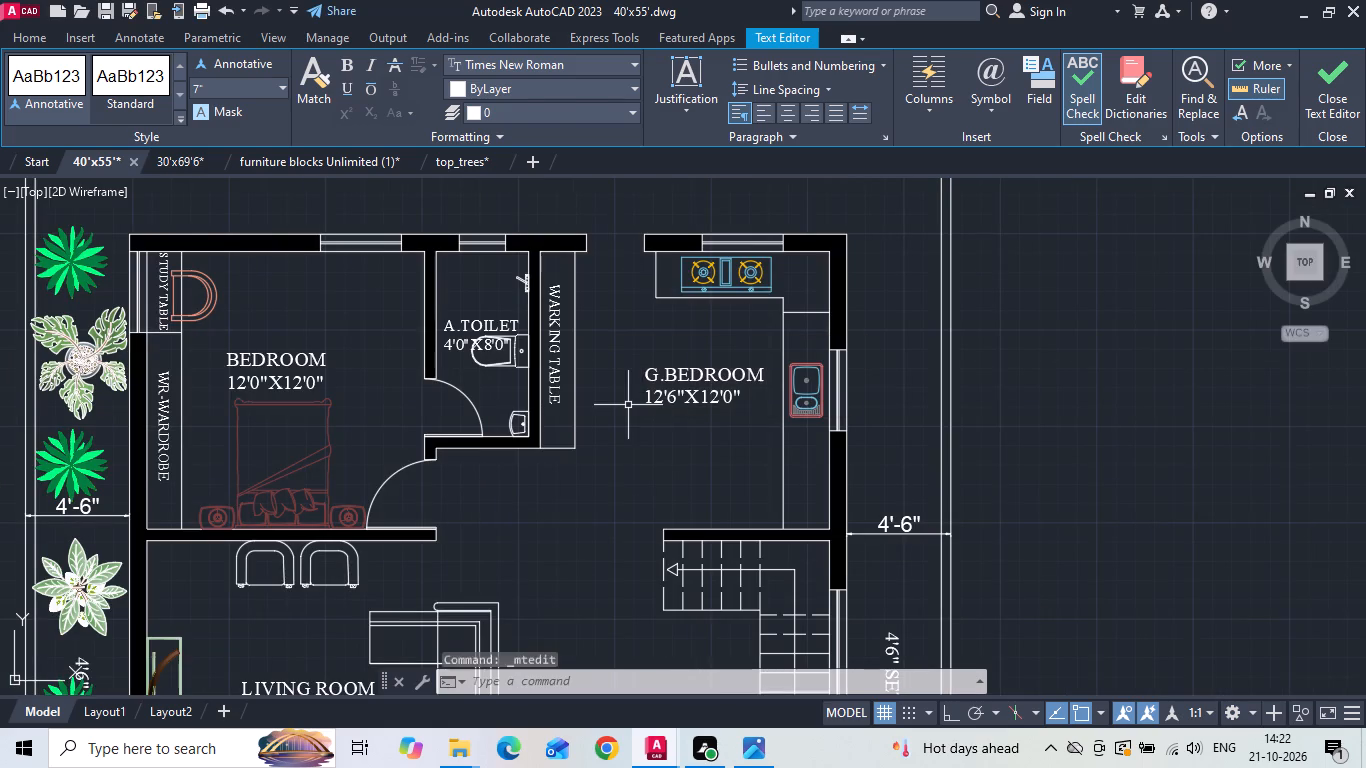
Delete the solid wall hatch from the duplicate plan.
scroll(628, 405, down, 1)
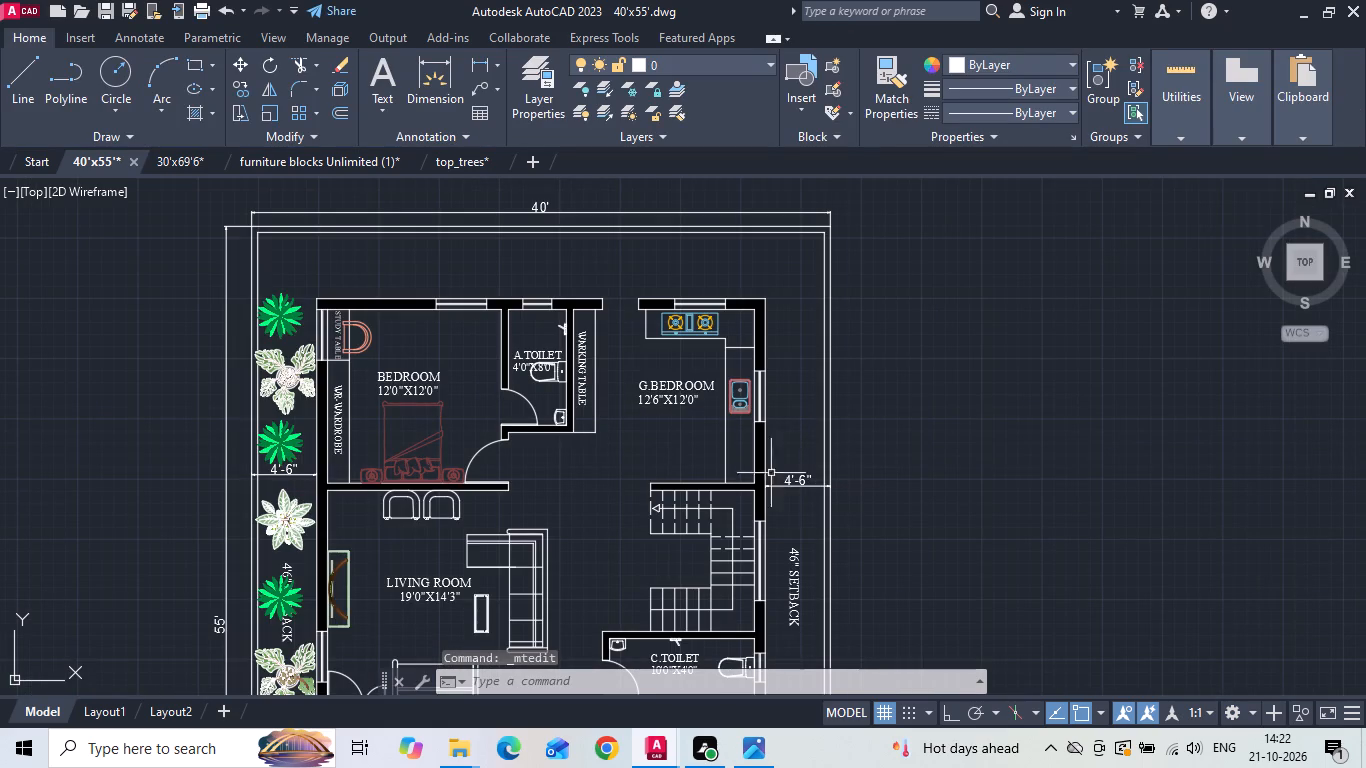
scroll(592, 275, up, 2)
click(726, 351)
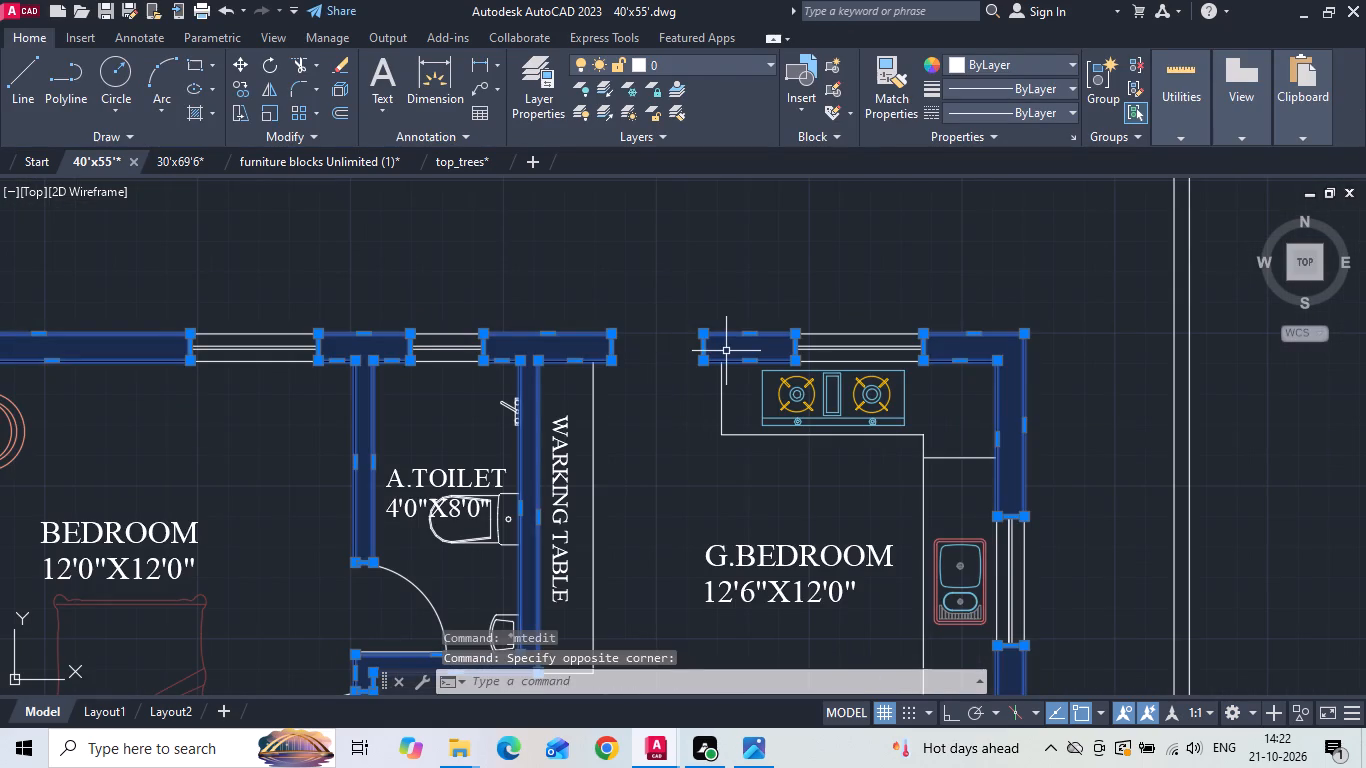
key(Delete)
Delete the stove, the kitchen counter lines and the sink from the G.BEDROOM.
click(918, 383)
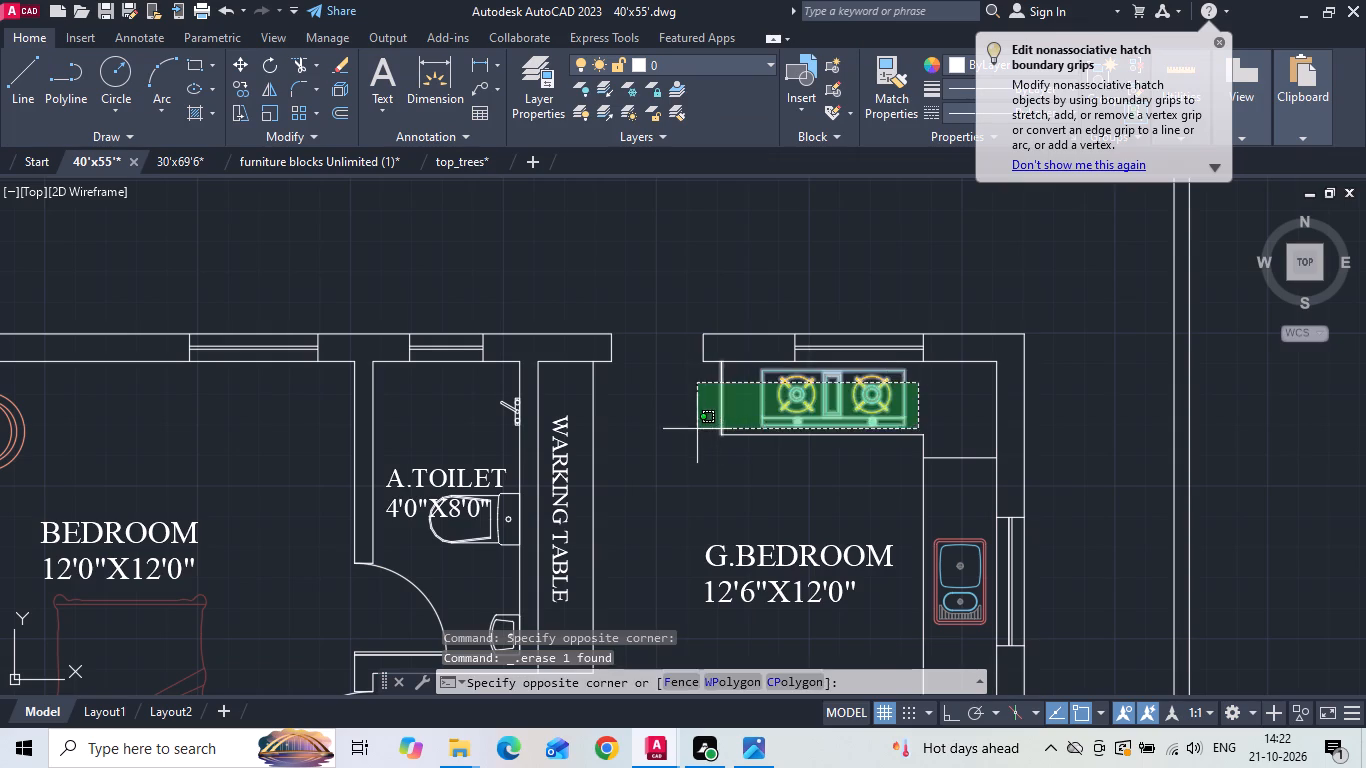
click(695, 430)
key(Delete)
click(916, 447)
click(932, 443)
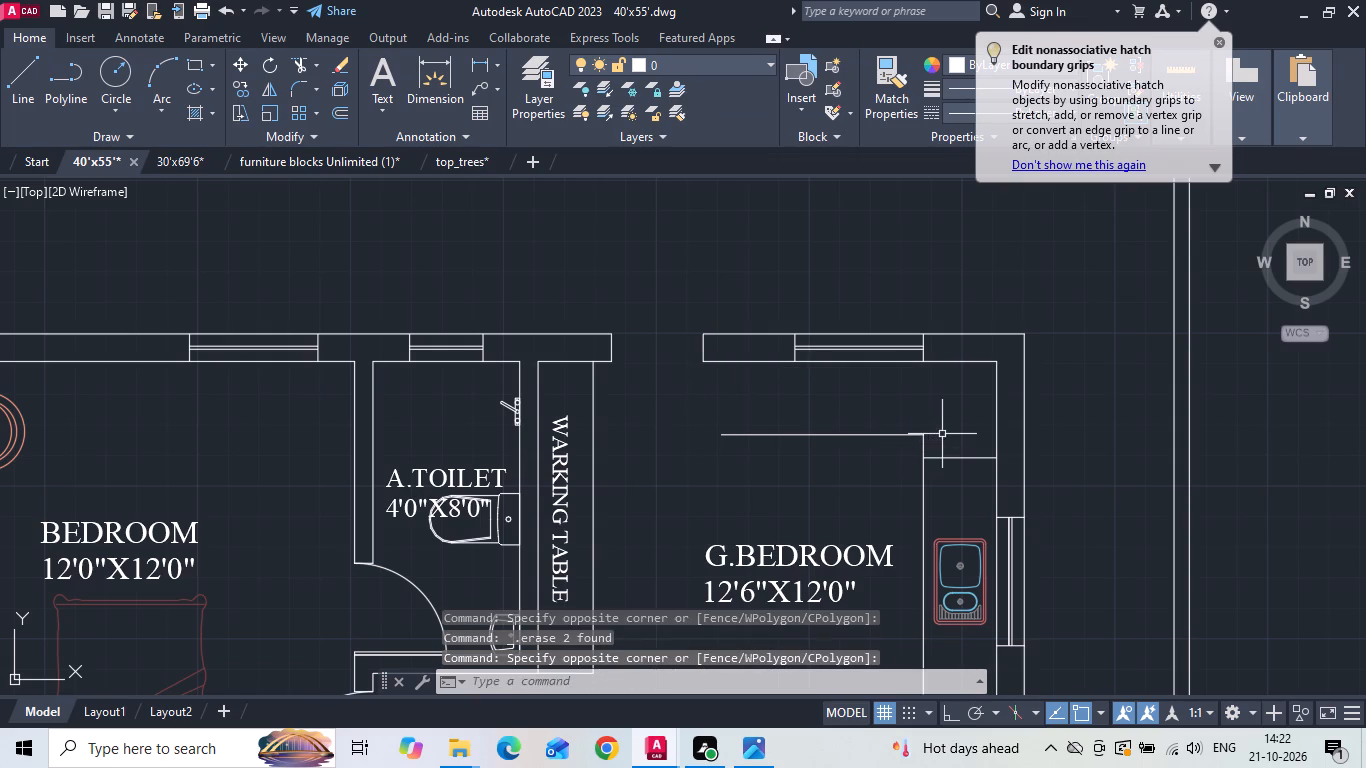
click(944, 433)
click(915, 476)
key(Delete)
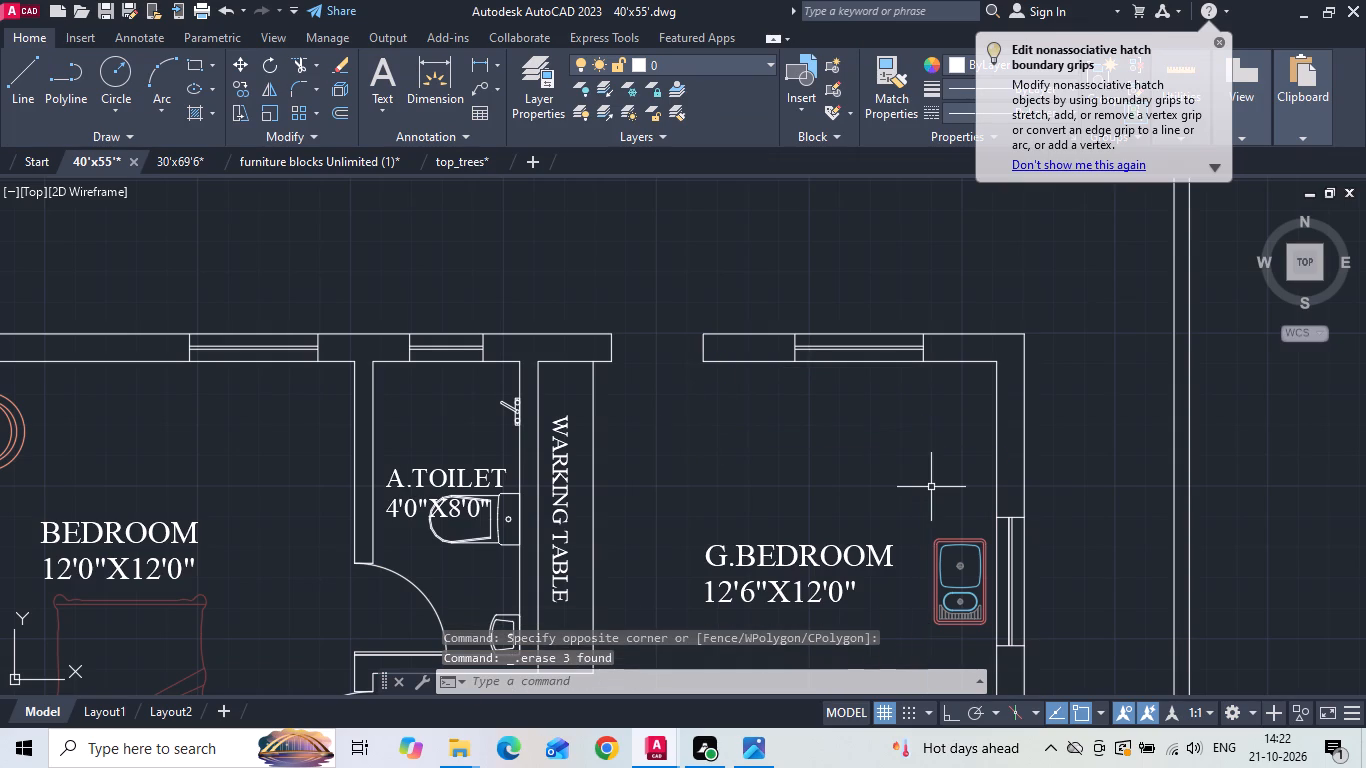
click(951, 545)
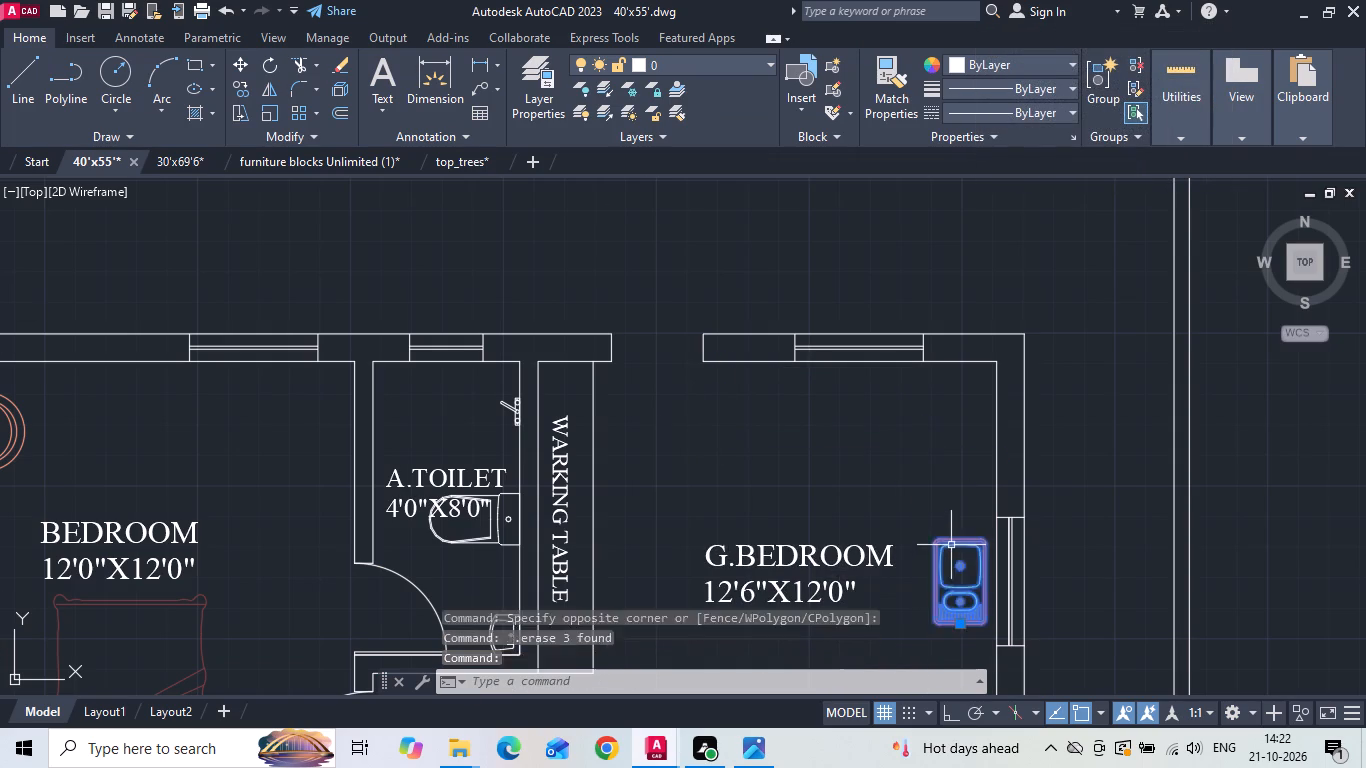
key(Delete)
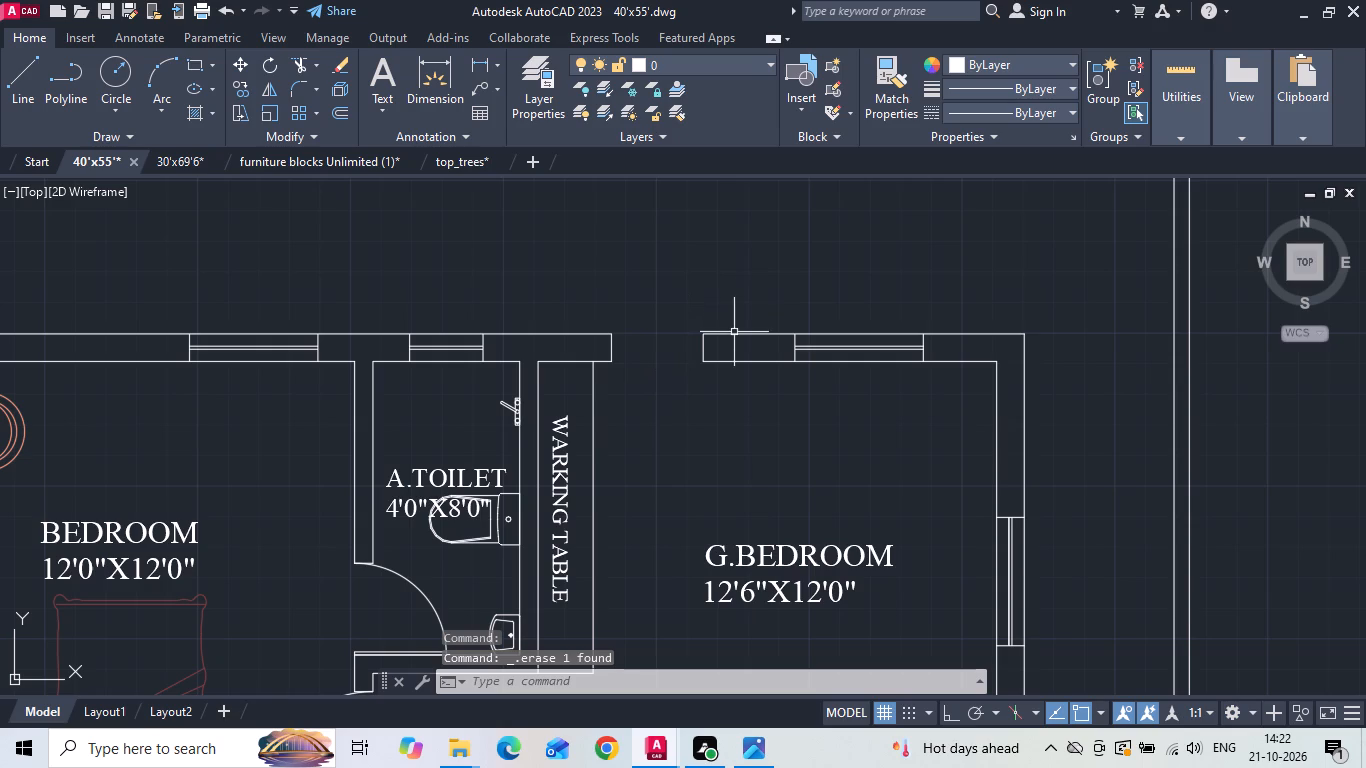
Delete the G.BEDROOM's top wall lines beyond the former door opening and the two jamb lines of that opening.
click(719, 338)
click(716, 325)
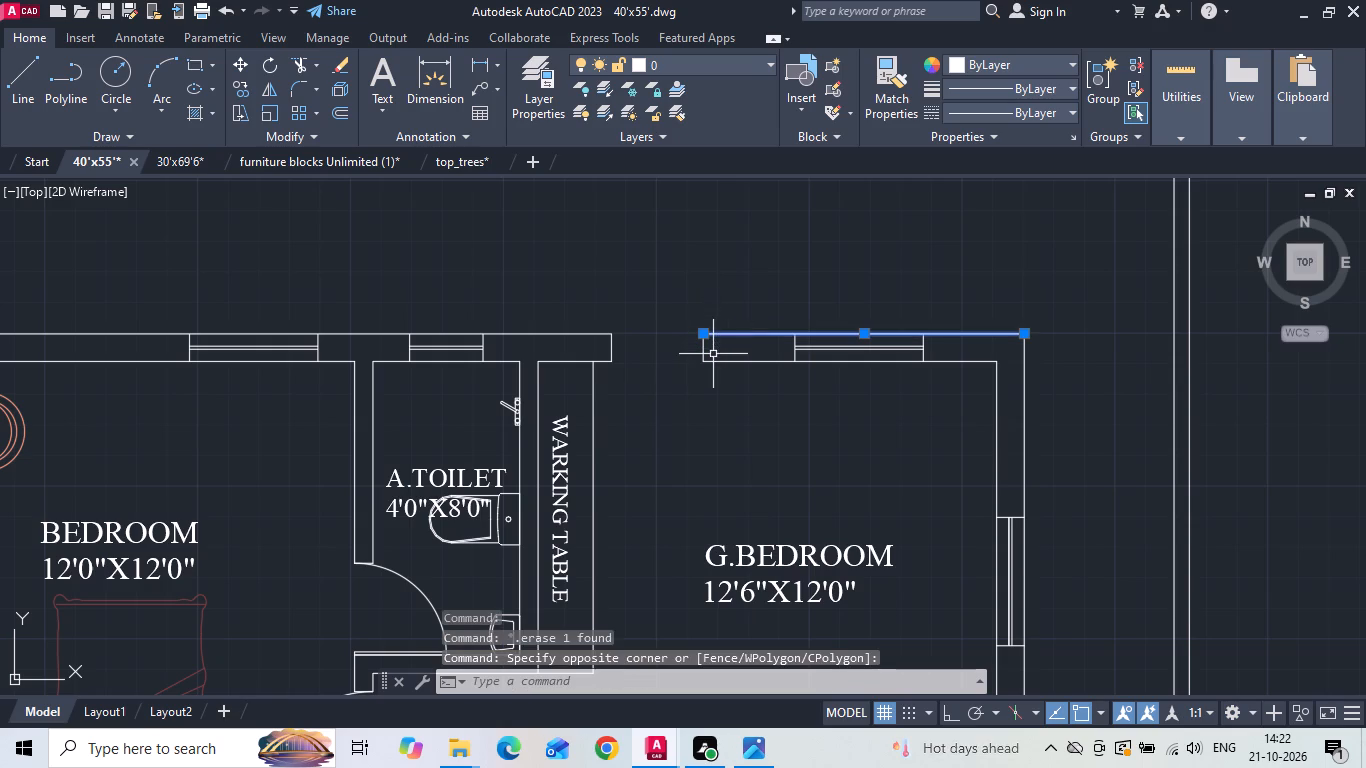
click(713, 358)
key(Delete)
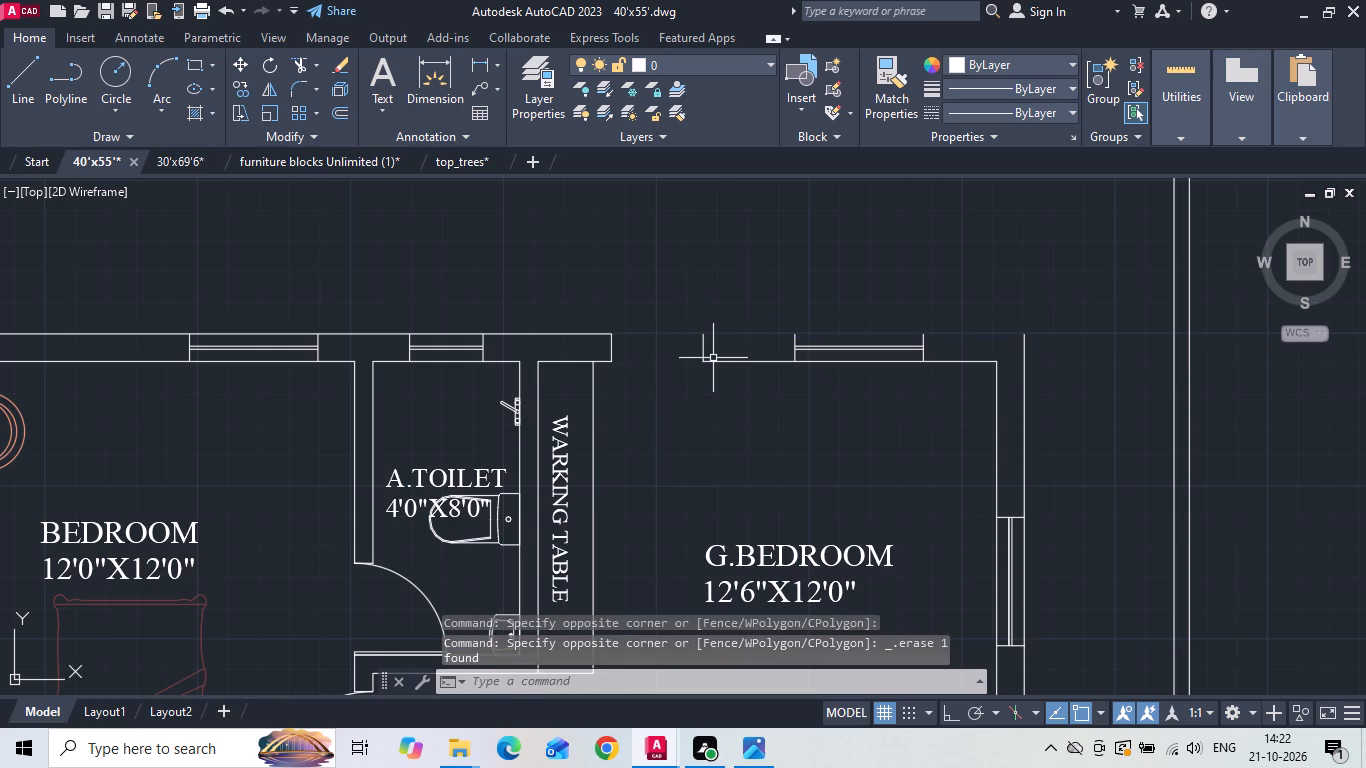
click(713, 361)
key(Delete)
click(637, 347)
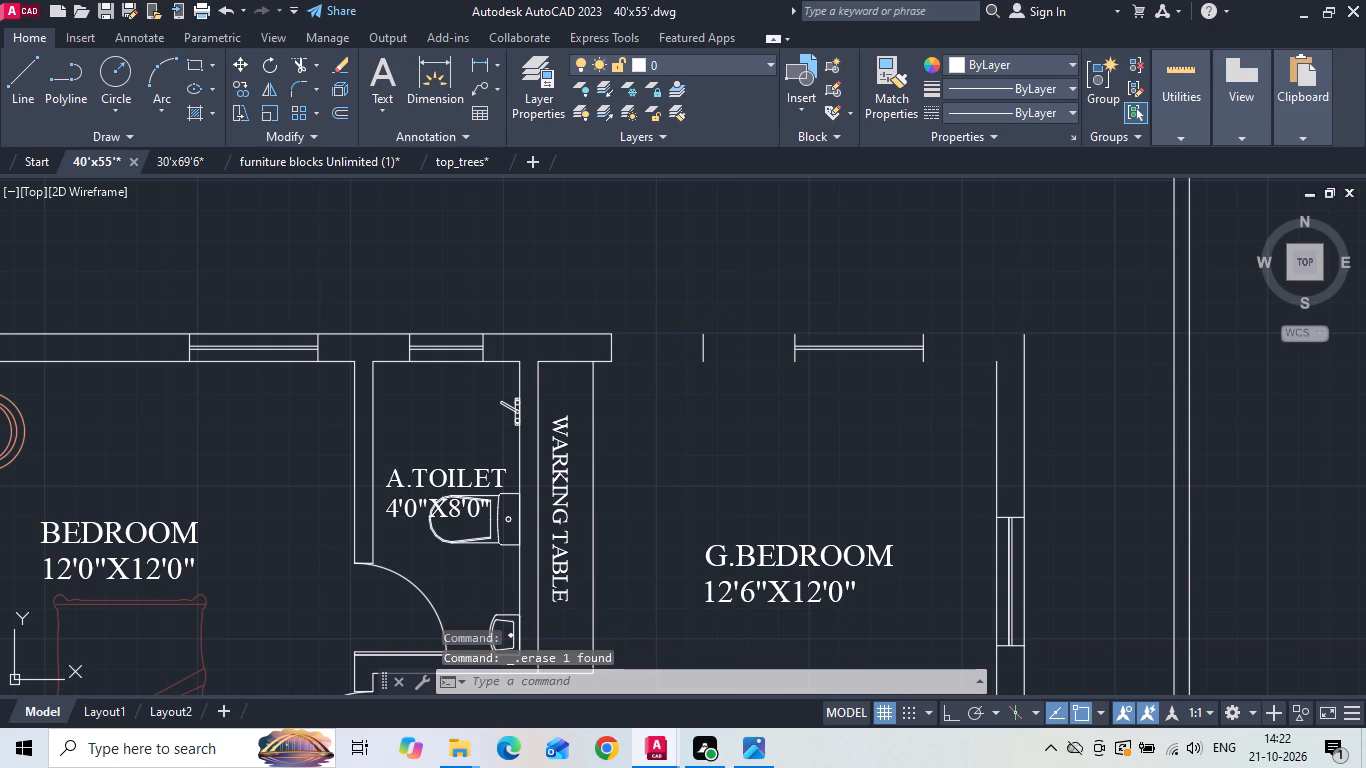
click(555, 346)
key(Delete)
drag(755, 350, 721, 350)
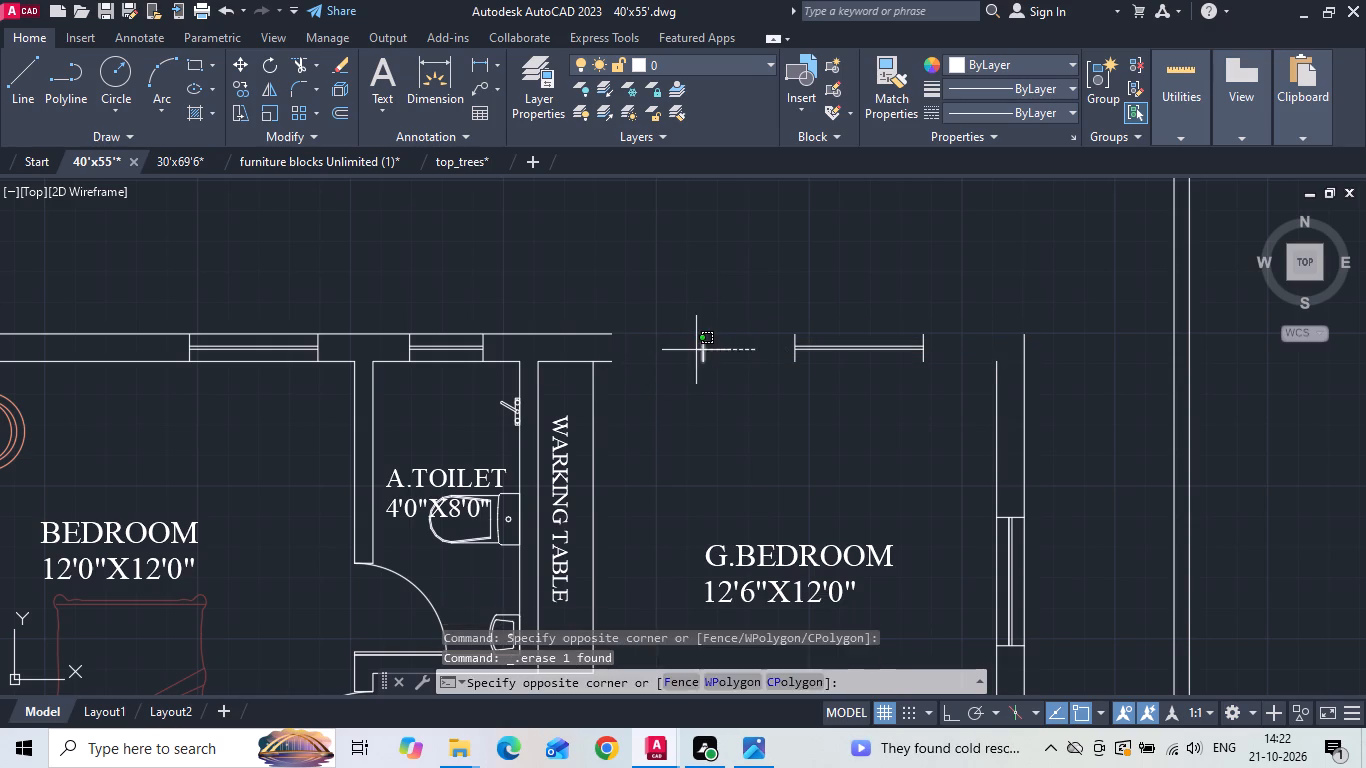
click(696, 350)
key(Delete)
Fillet the remaining inner and outer top wall lines to the G.BEDROOM's right wall lines with zero radius, closing the opening.
text(F)
key(space)
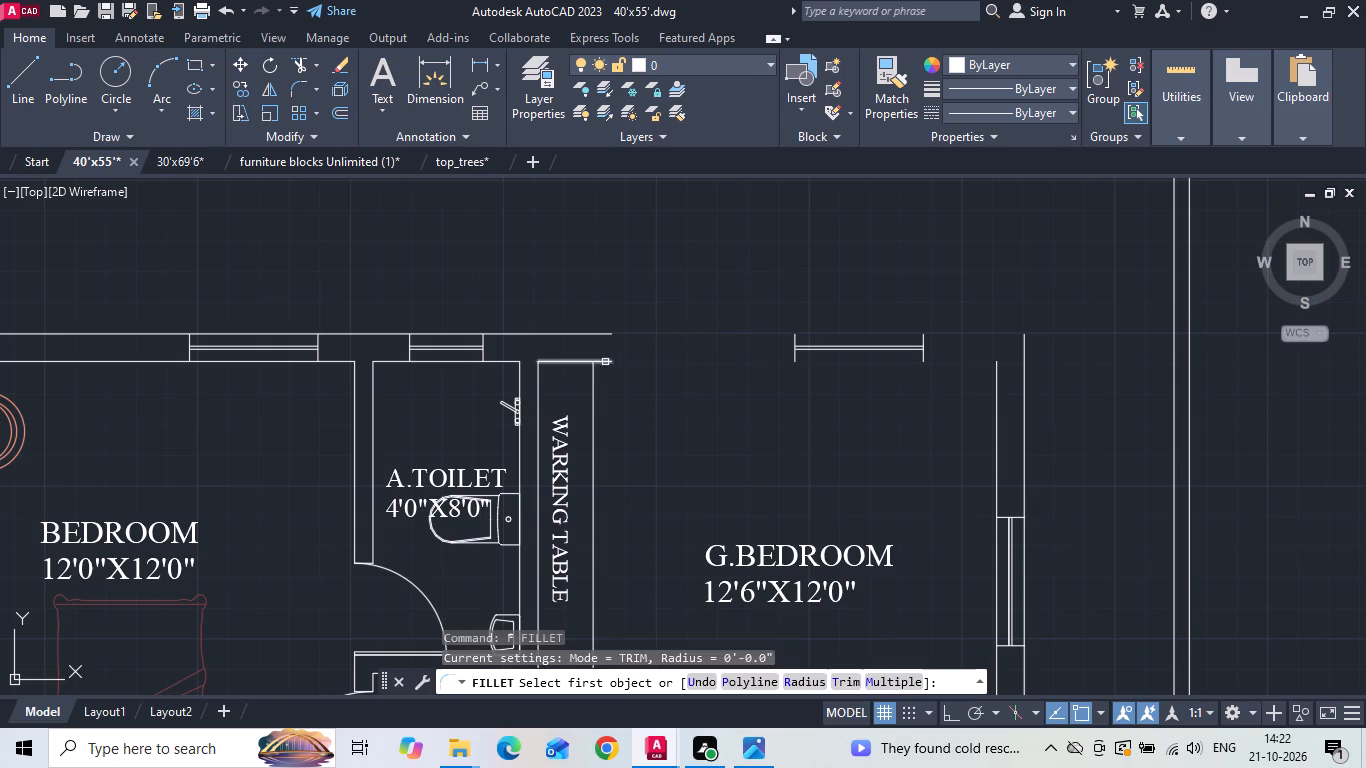
click(604, 363)
click(998, 389)
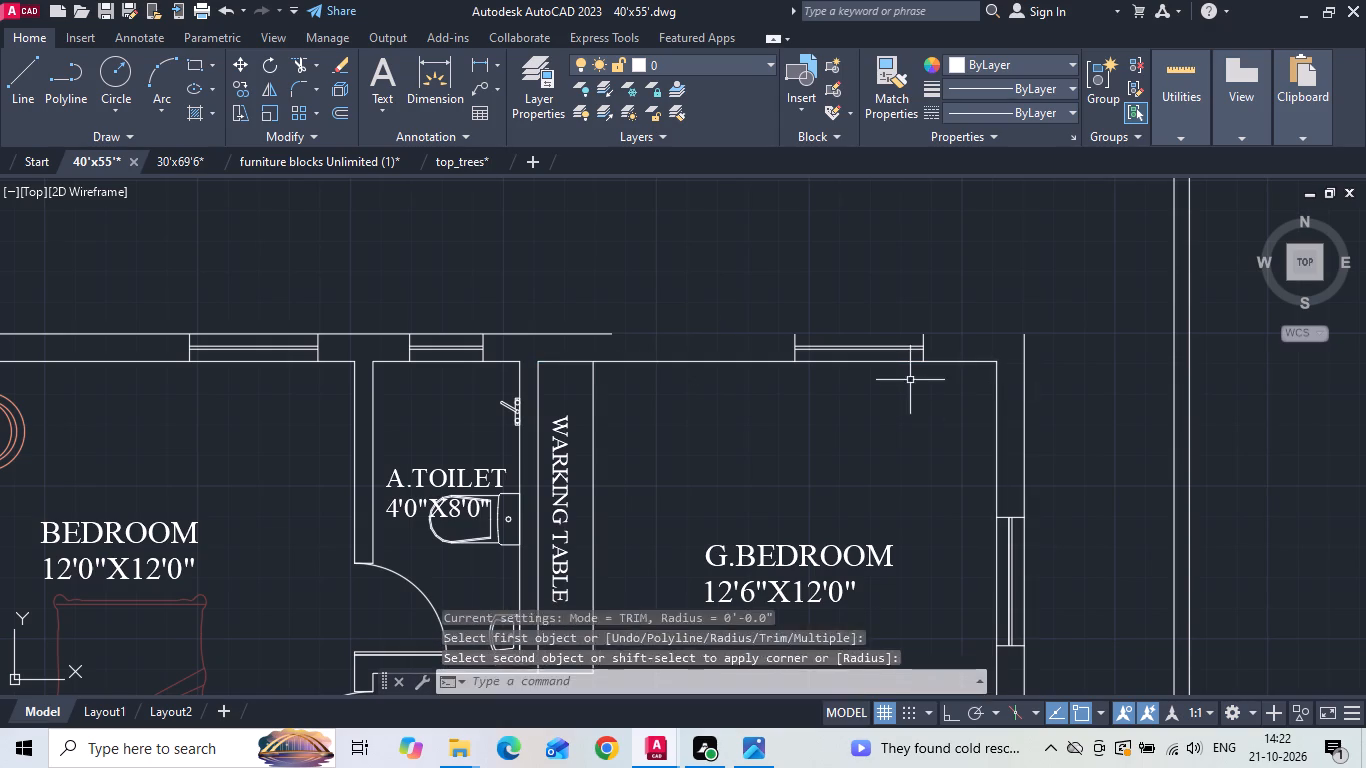
key(space)
click(556, 331)
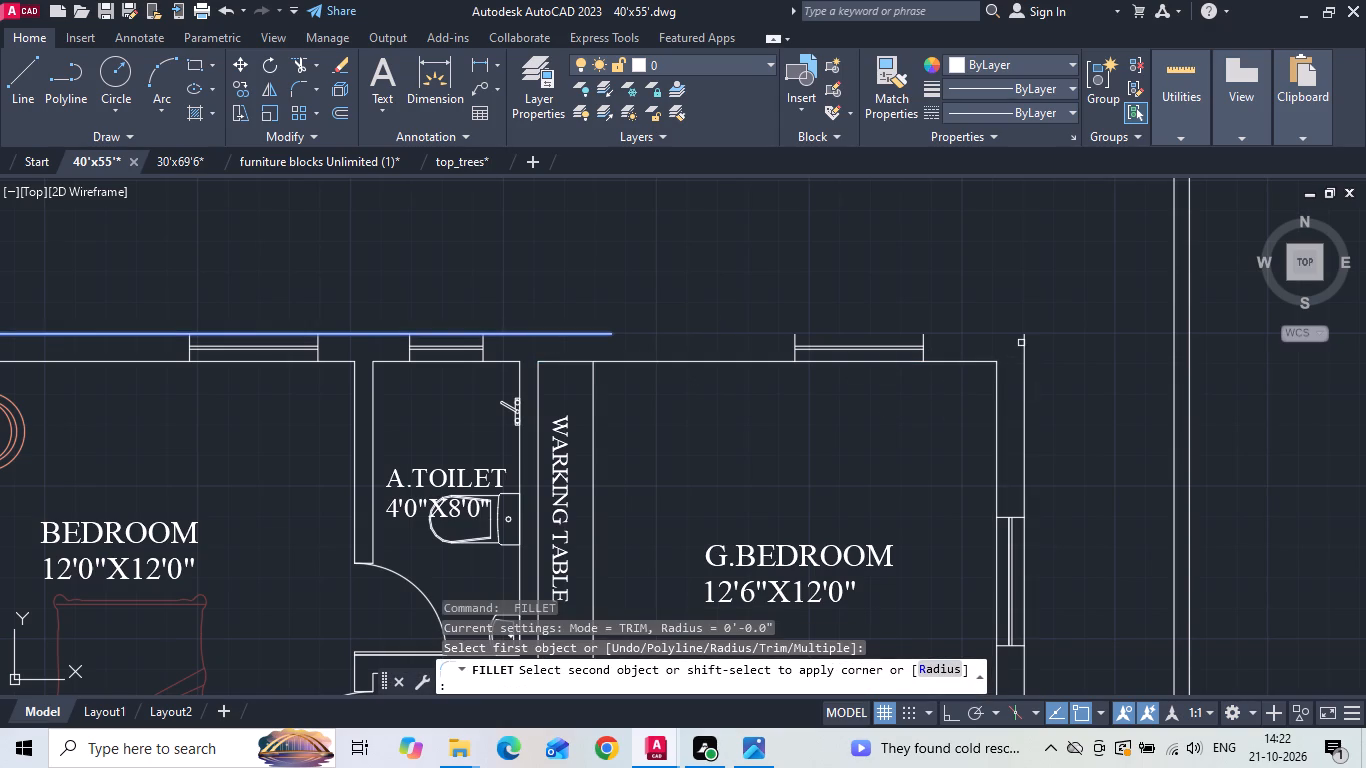
click(1024, 342)
scroll(825, 287, down, 1)
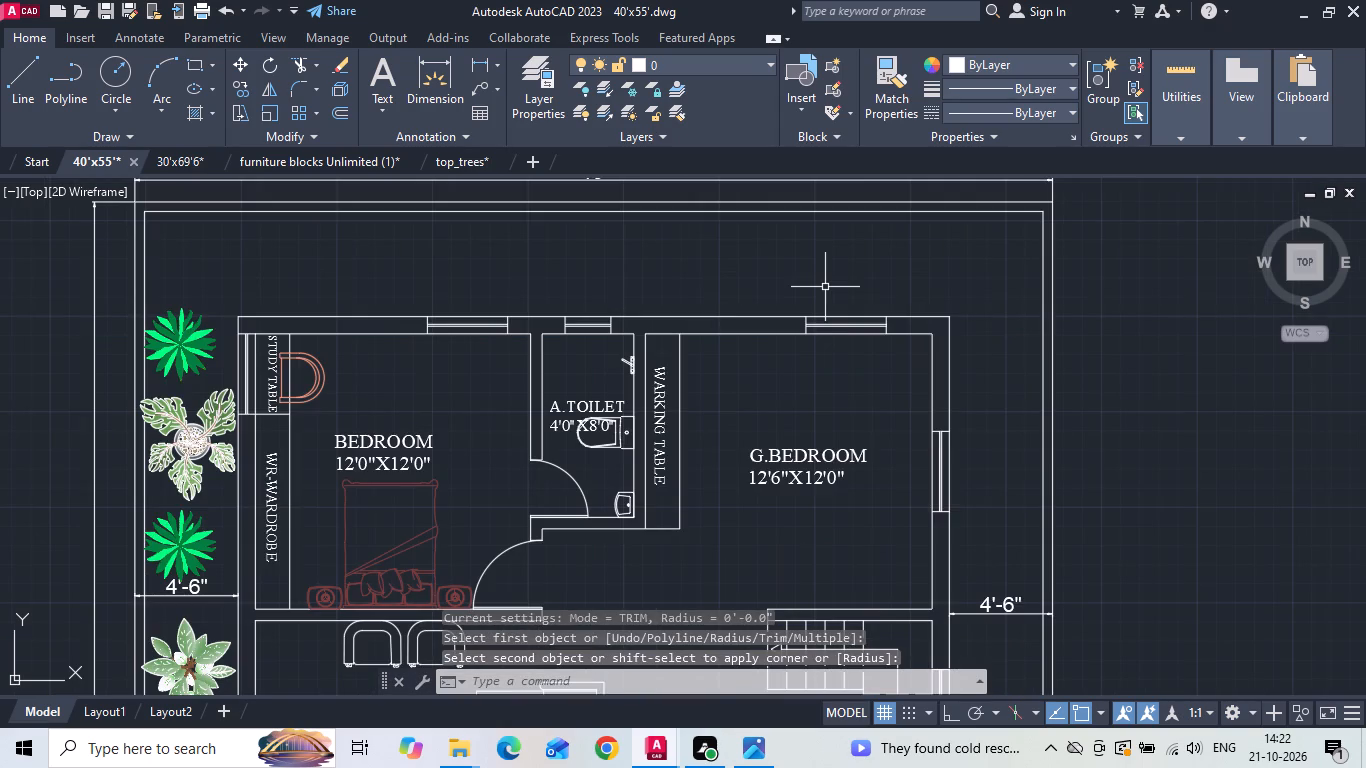
scroll(825, 287, down, 1)
key(Escape)
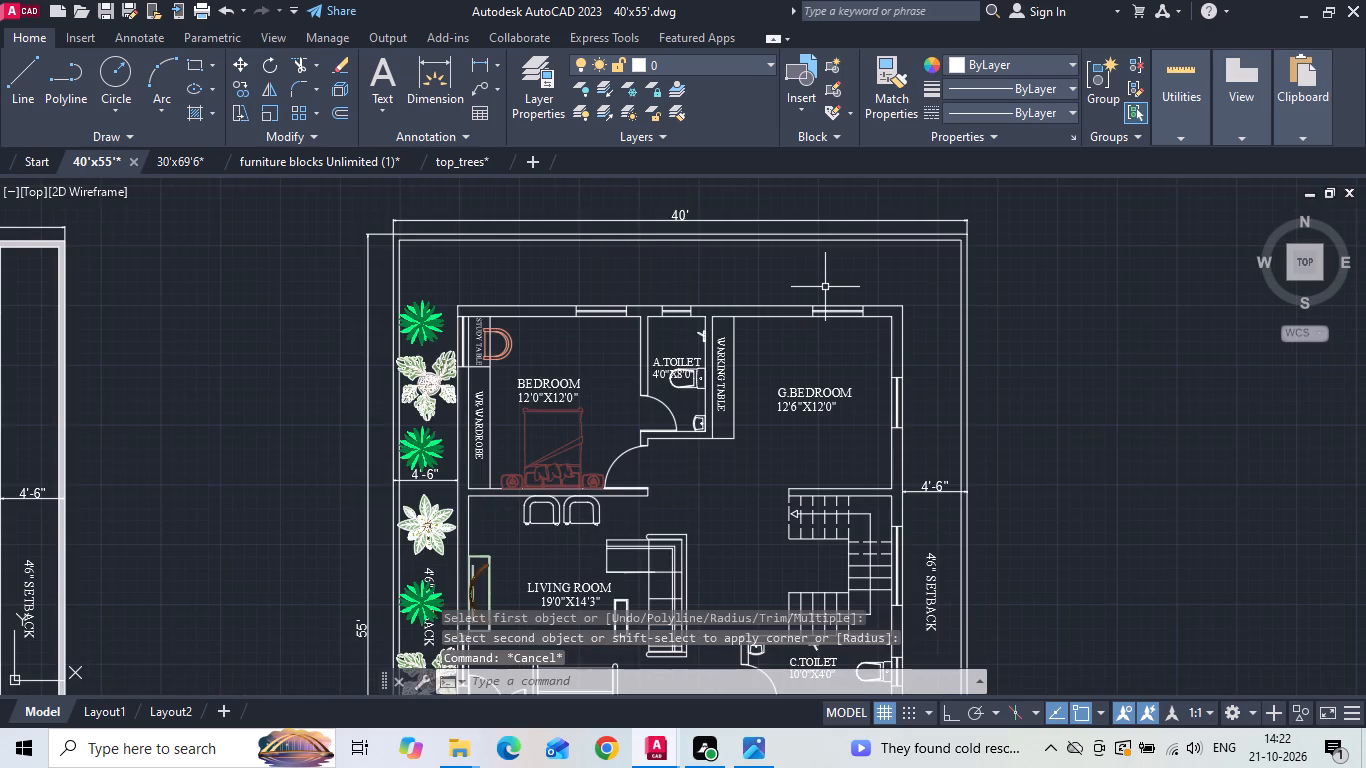
Fillet both lines of the toilet's right wall to the wall lines above the staircase, forming the G.BEDROOM's corner with zero radius.
scroll(700, 461, up, 2)
text(F)
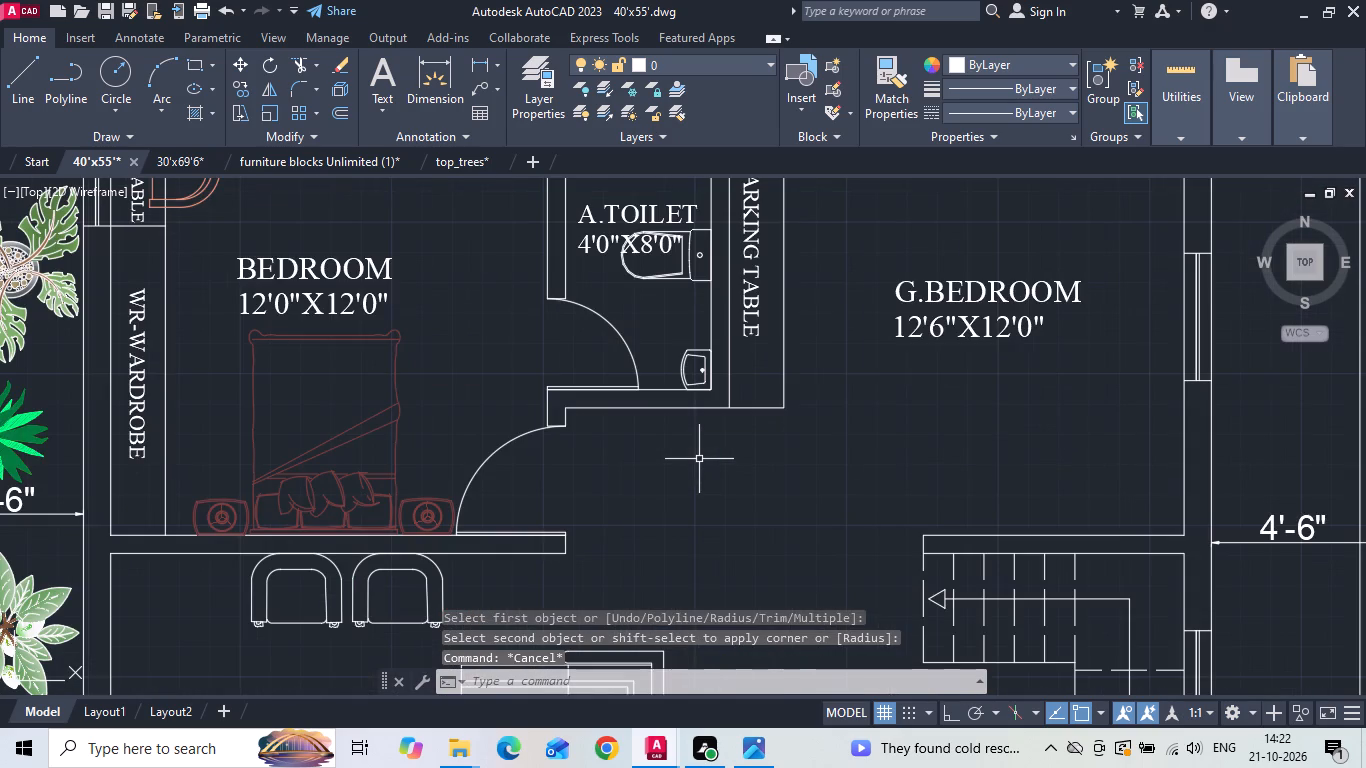
key(space)
click(731, 374)
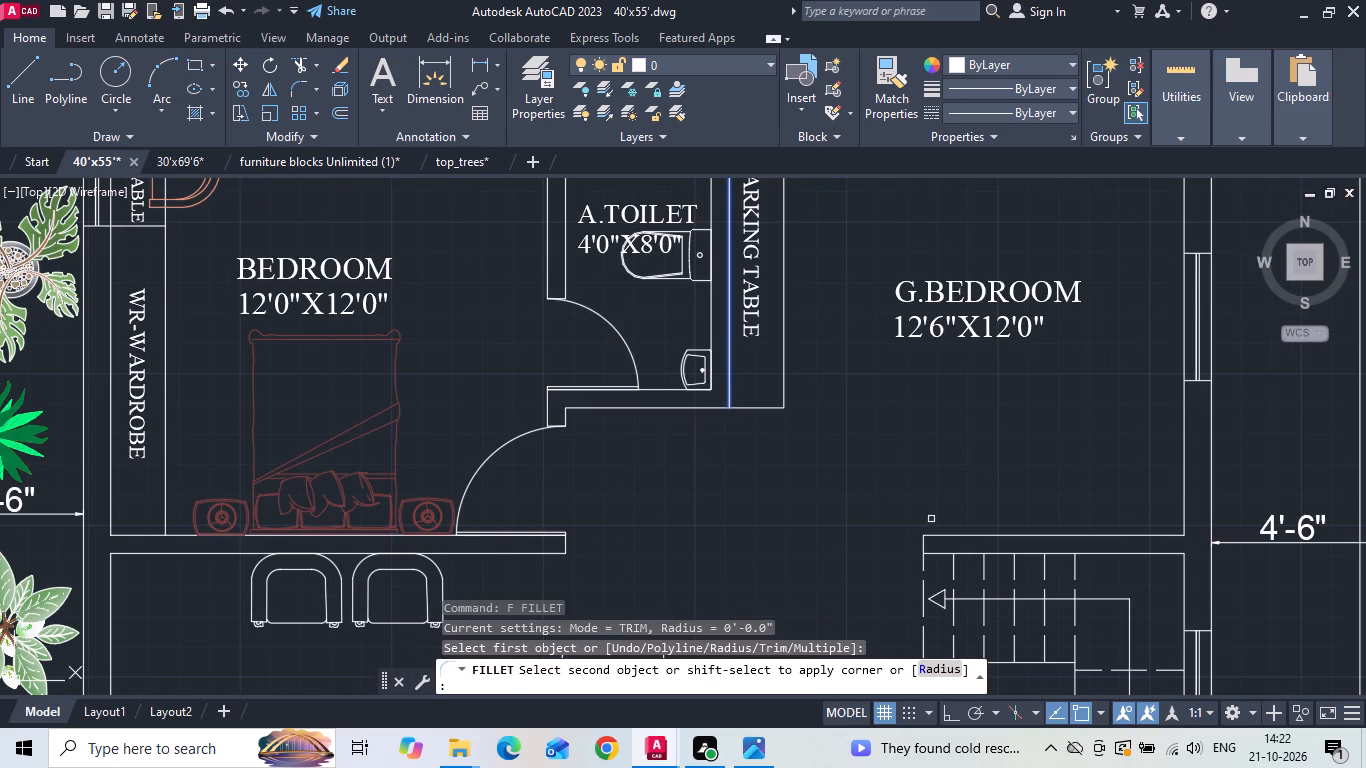
click(934, 535)
key(space)
click(937, 554)
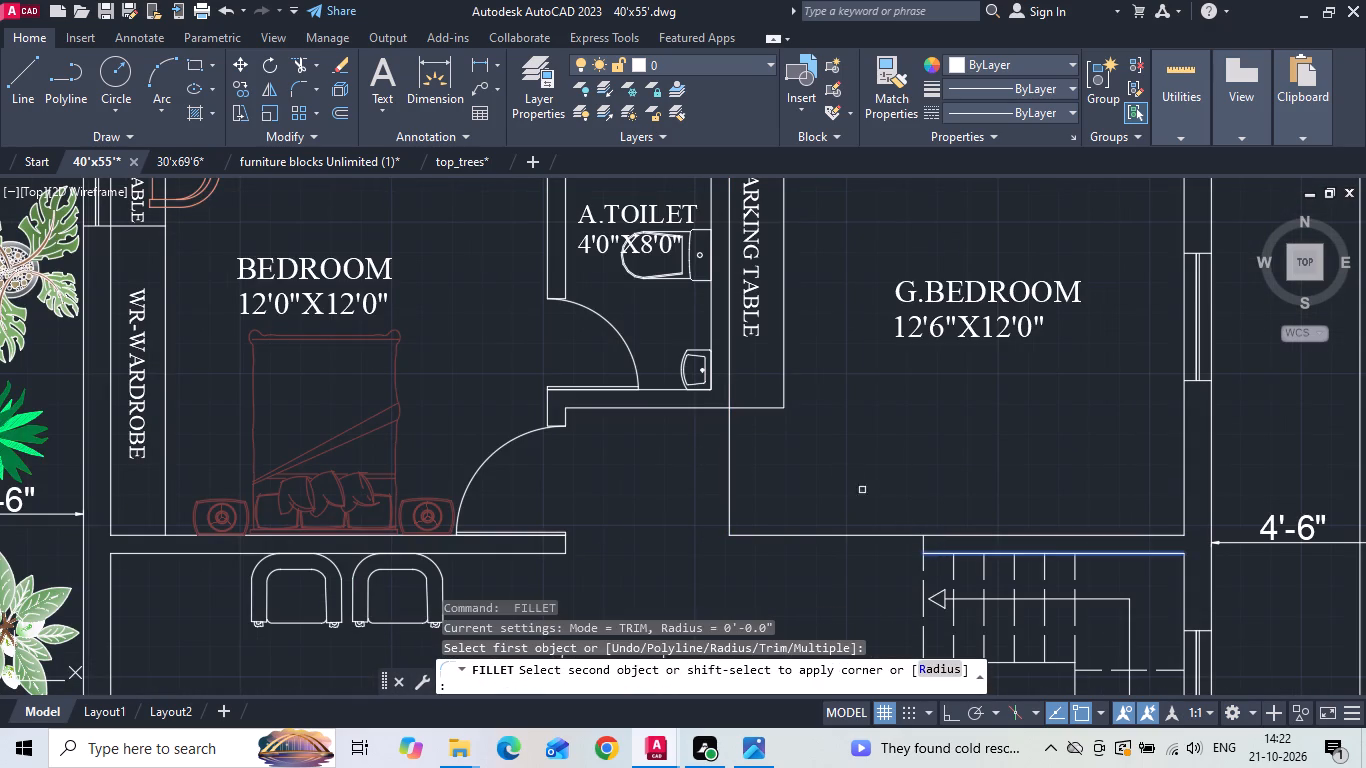
click(709, 321)
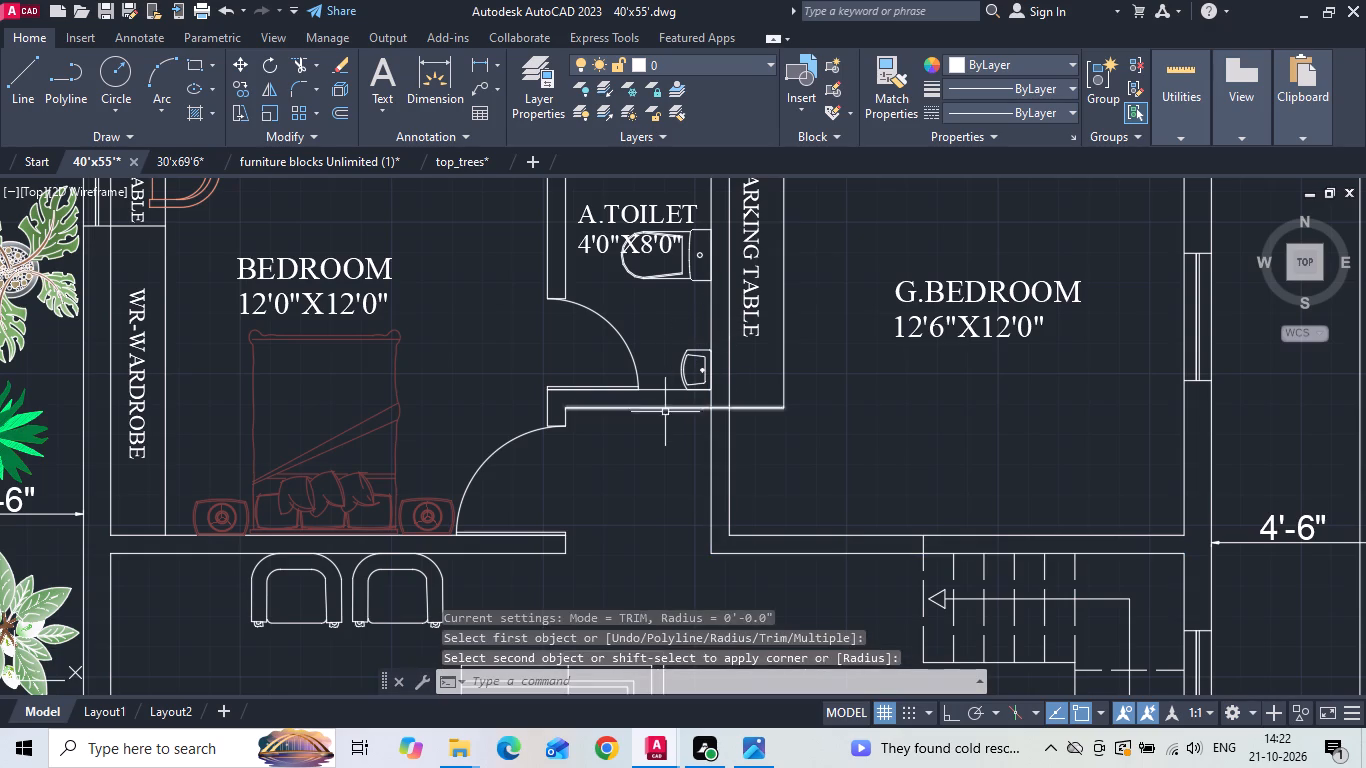
key(Escape)
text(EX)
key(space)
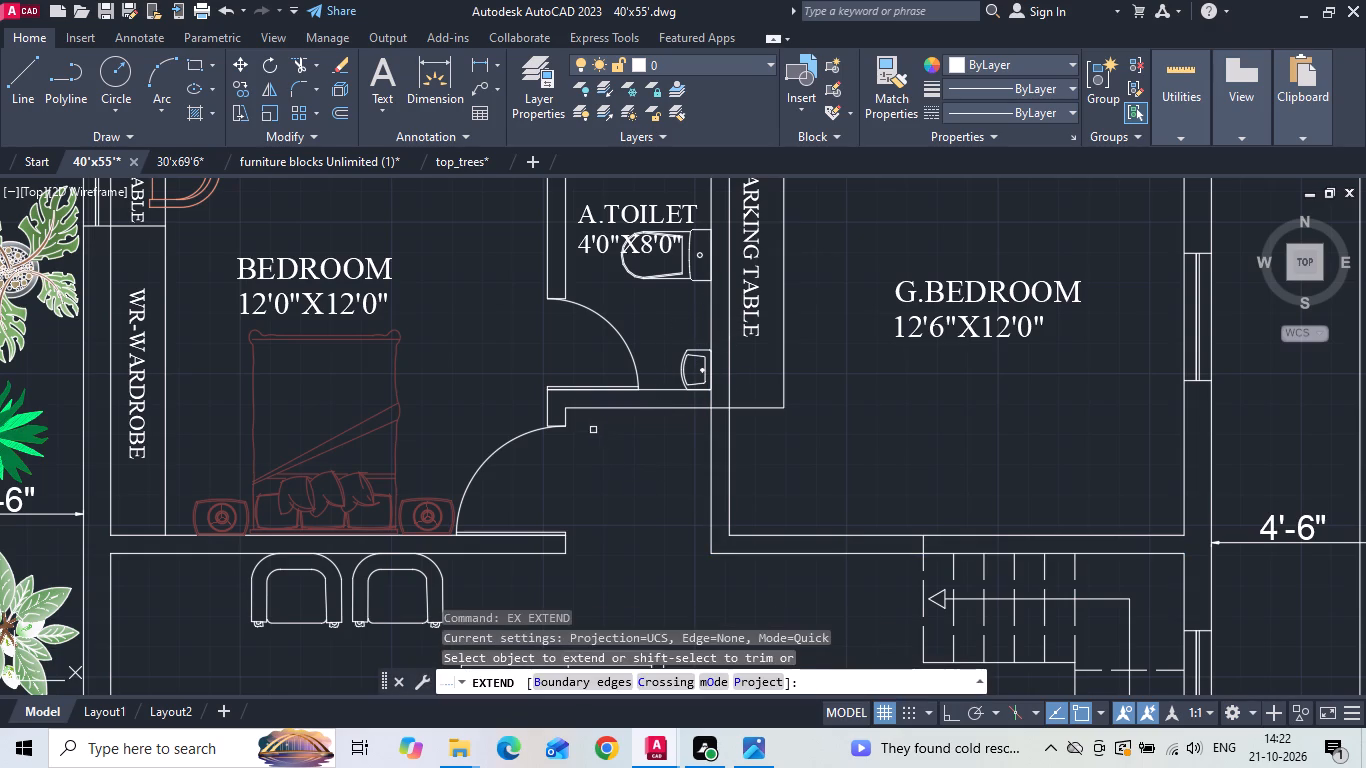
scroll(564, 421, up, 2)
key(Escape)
Turn Ortho on and stretch the end line of the bedroom door's wall stub horizontally past the new G.BEDROOM wall.
scroll(526, 440, up, 1)
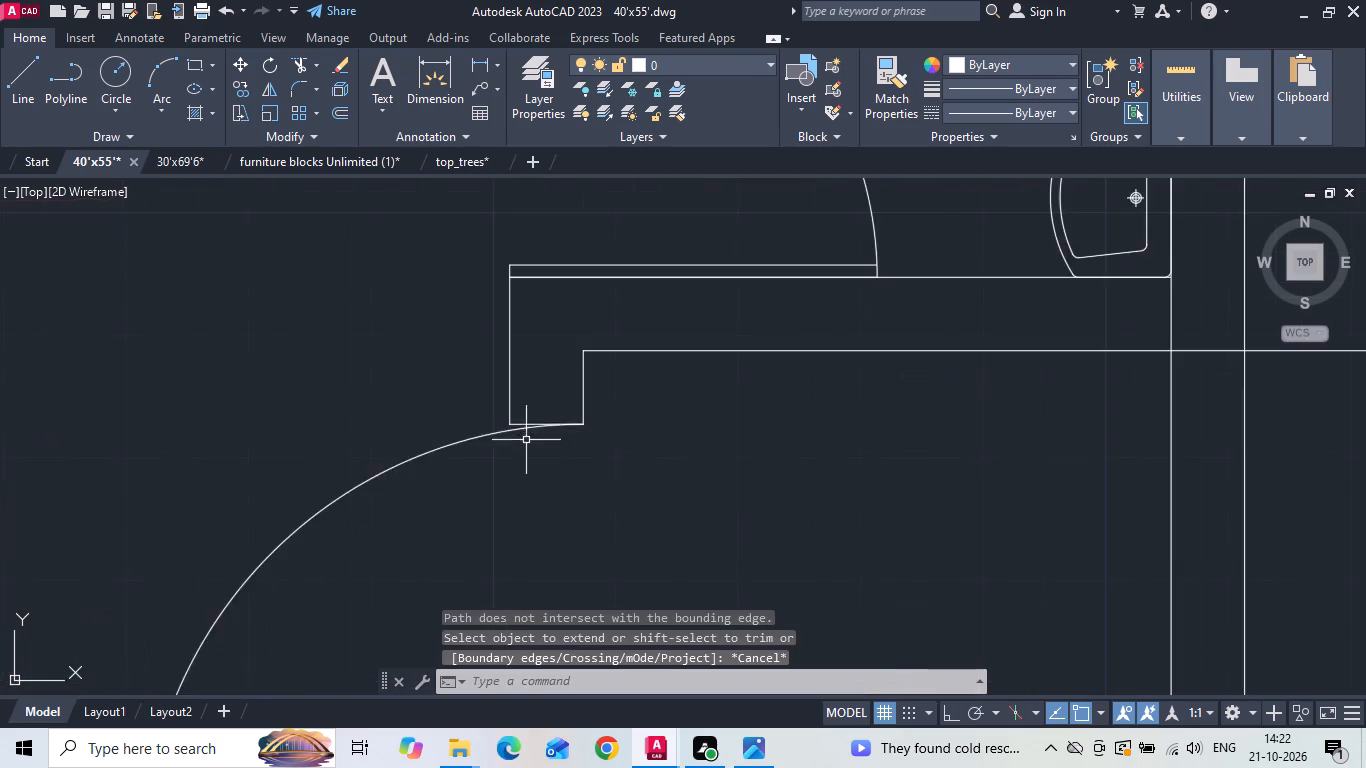
scroll(526, 439, up, 2)
click(519, 420)
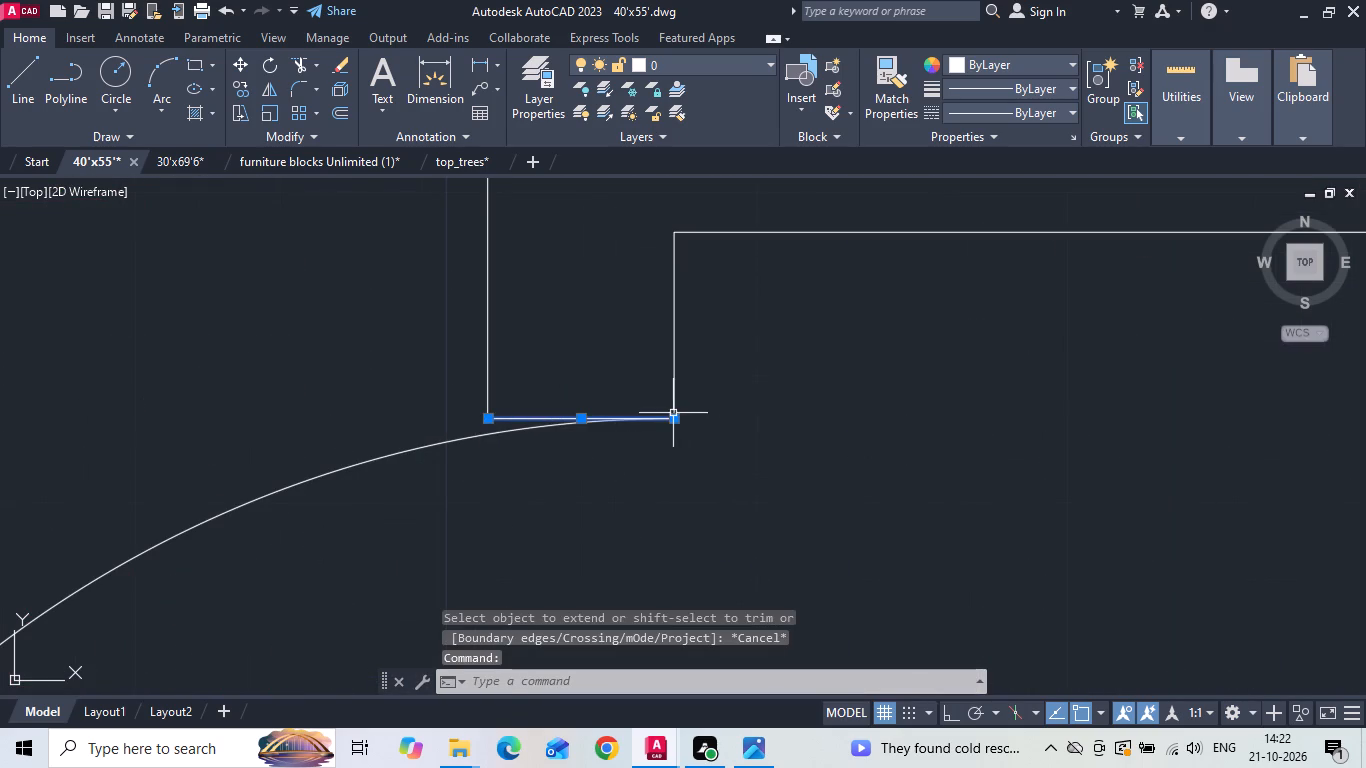
click(674, 418)
scroll(636, 419, down, 2)
key(F8)
scroll(636, 419, down, 2)
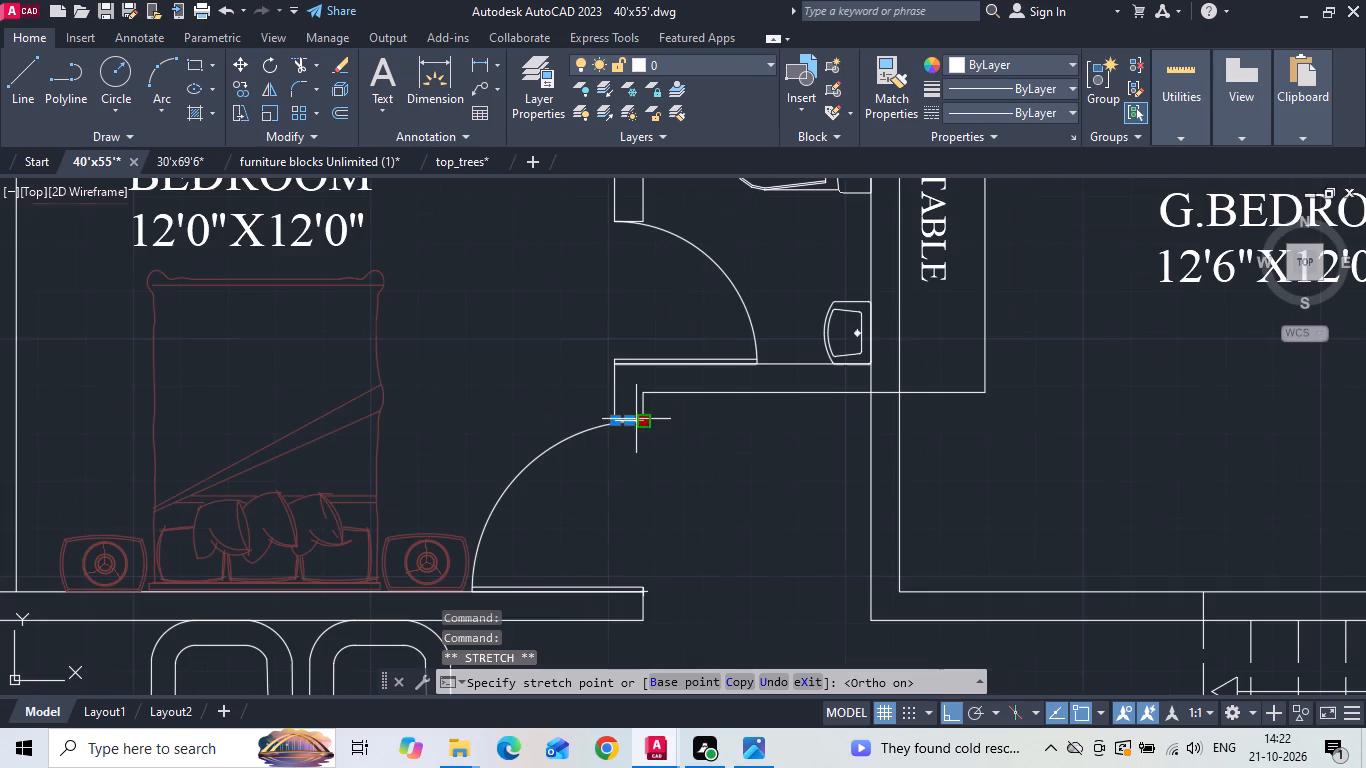
click(1062, 441)
key(Escape)
Trim the stretched line on both sides of the new wall, leaving only the jamb segment between the wall faces.
key(t)
key(r)
key(space)
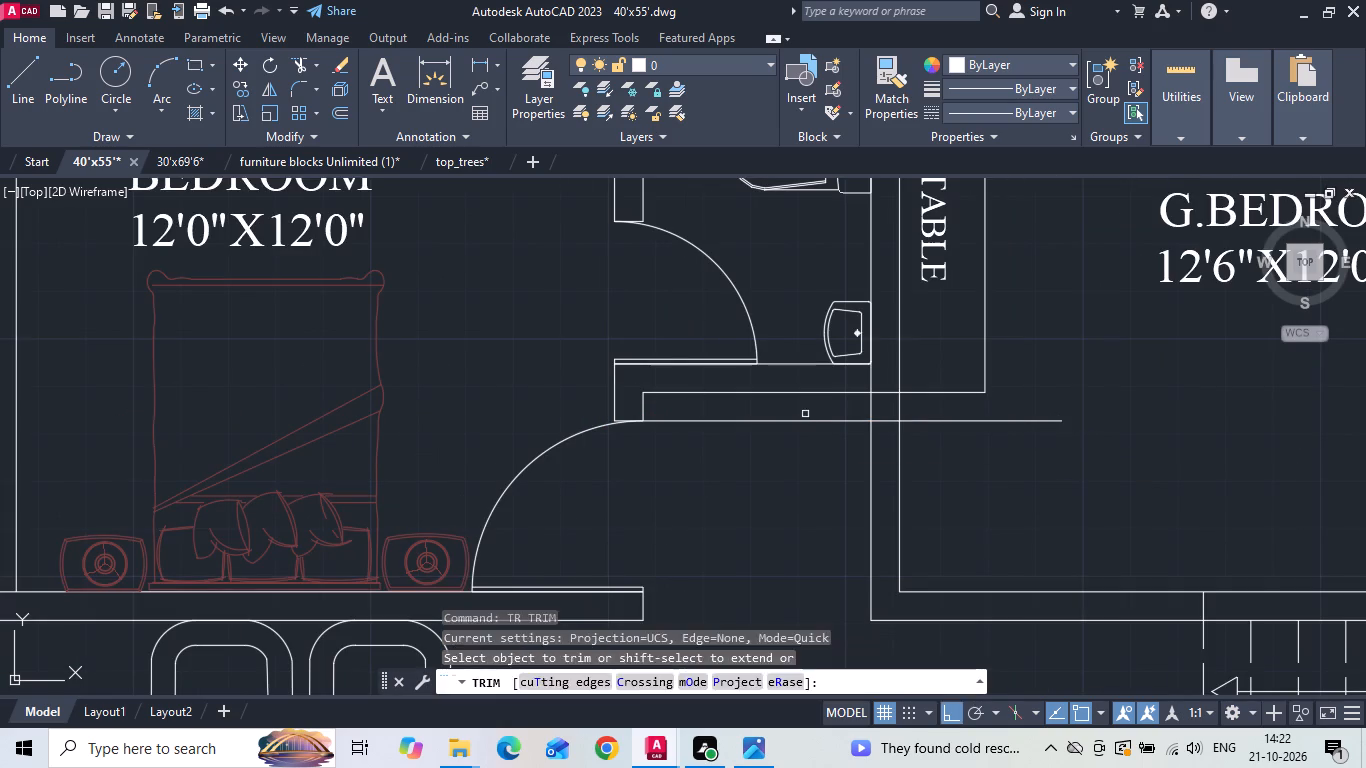
drag(805, 414, 790, 450)
click(768, 491)
click(958, 418)
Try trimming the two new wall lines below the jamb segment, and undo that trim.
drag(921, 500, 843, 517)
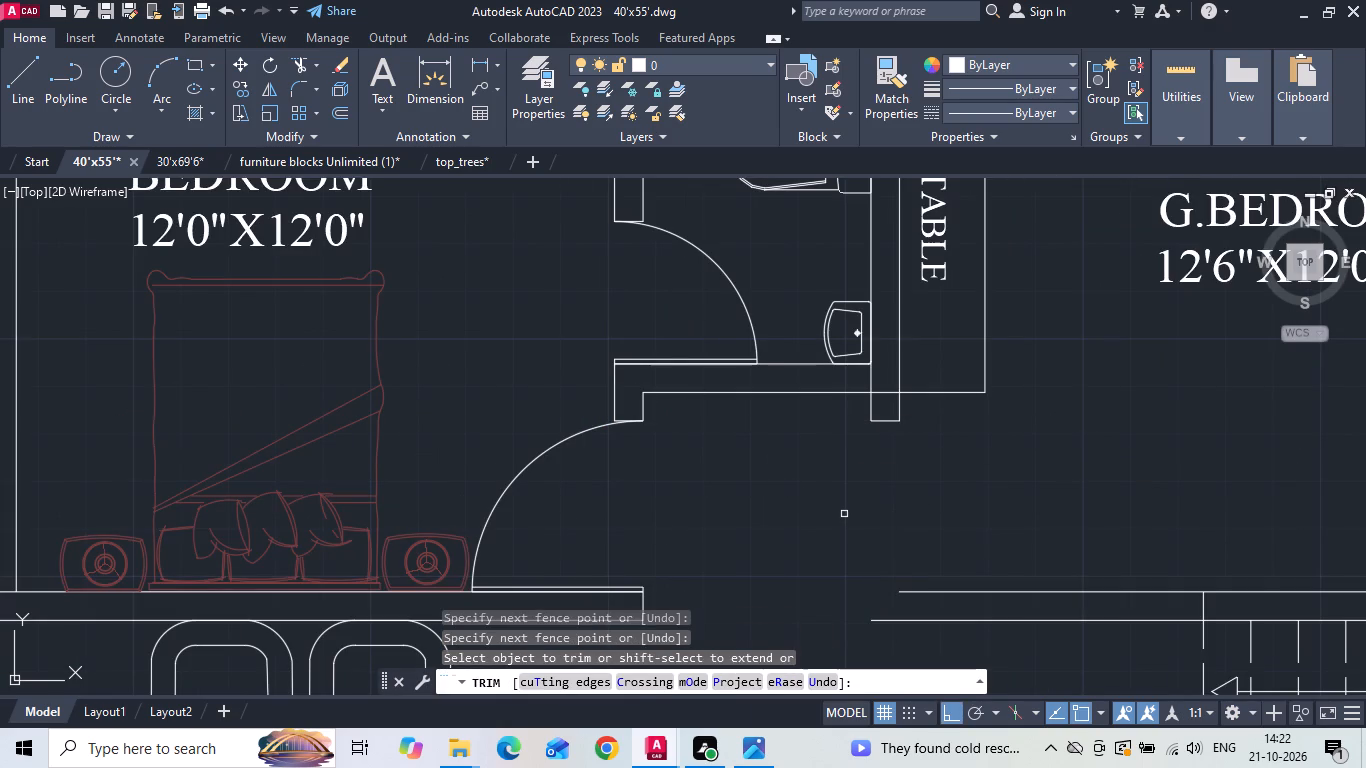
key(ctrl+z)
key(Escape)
Extend the G.BEDROOM's bottom inner wall line to the outer face of the new wall at the corner.
text(EX)
key(space)
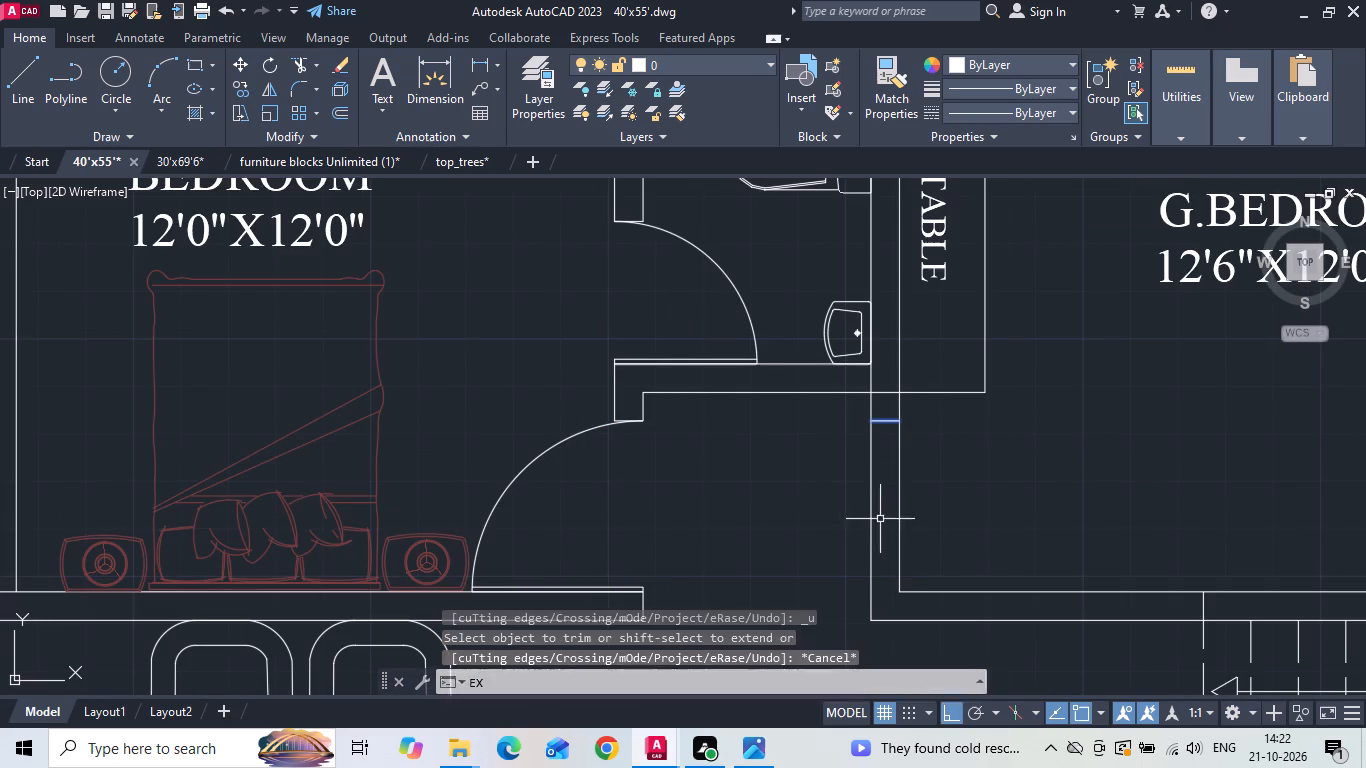
drag(944, 588, 936, 600)
click(930, 605)
key(Escape)
Trim the two new wall lines between the jamb segment and the bottom wall, opening a doorway into the G.BEDROOM.
key(t)
key(r)
key(space)
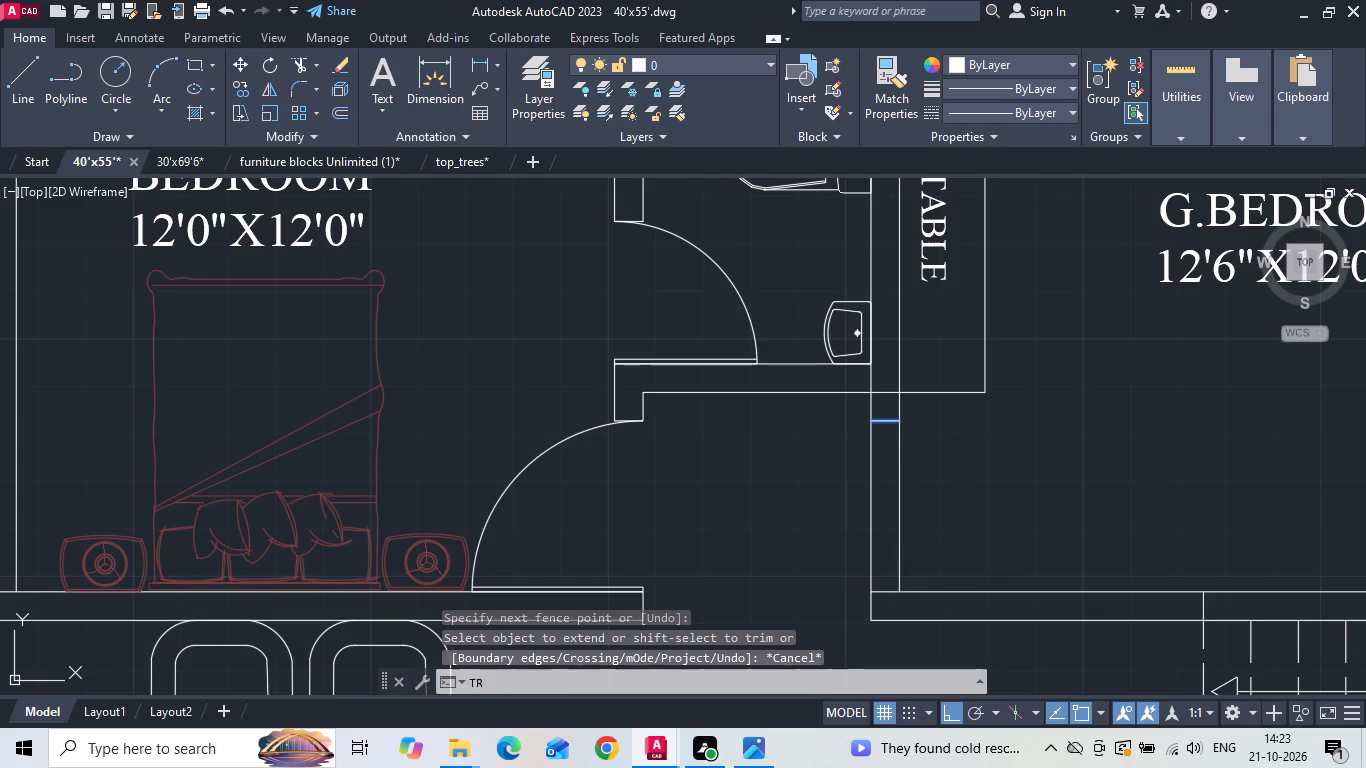
drag(843, 514, 967, 494)
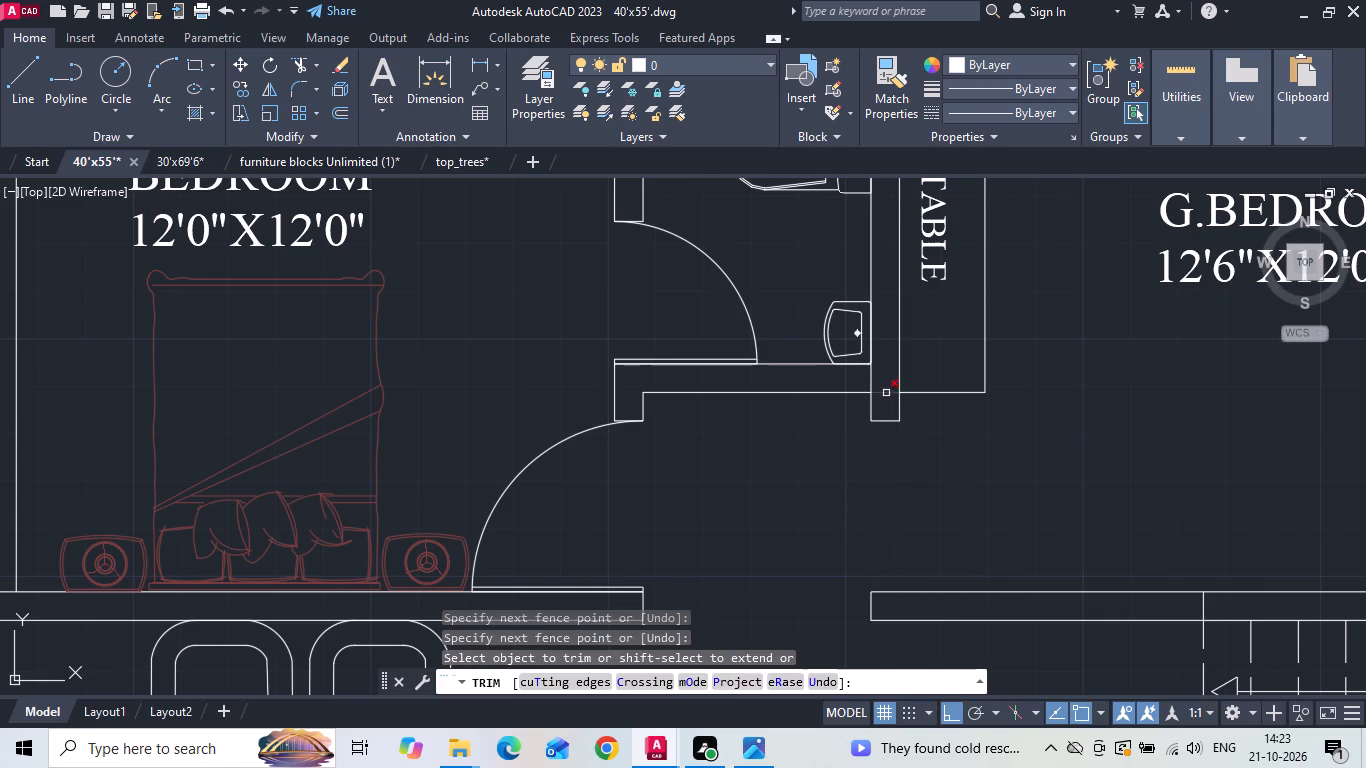
Trim the leftover line pieces where the A.TOILET's bottom wall meets the G.BEDROOM's side wall.
click(886, 391)
click(869, 379)
key(Escape)
Mirror the BEDROOM's entrance door across the midpoint of the passage wall into the G.BEDROOM doorway, keeping the original.
drag(694, 486, 653, 486)
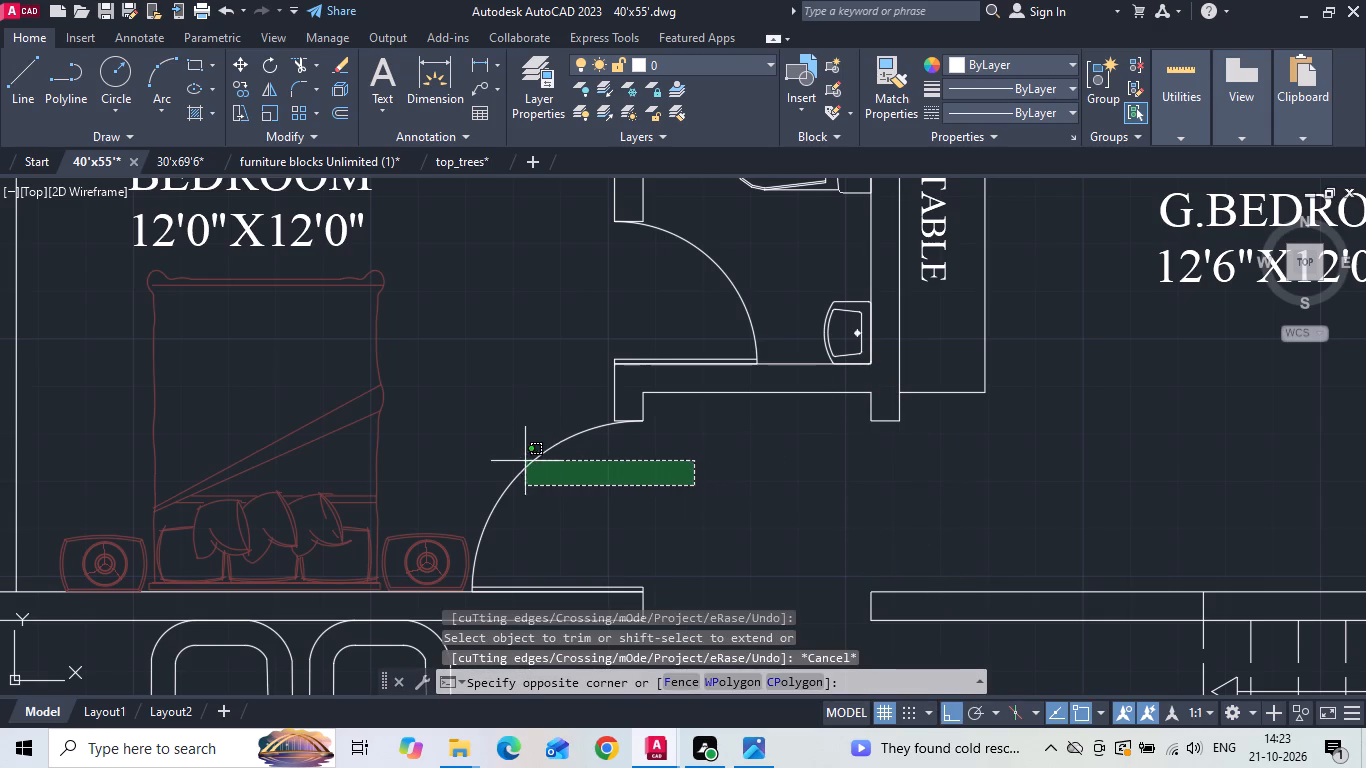
click(496, 457)
key(m)
key(i)
key(space)
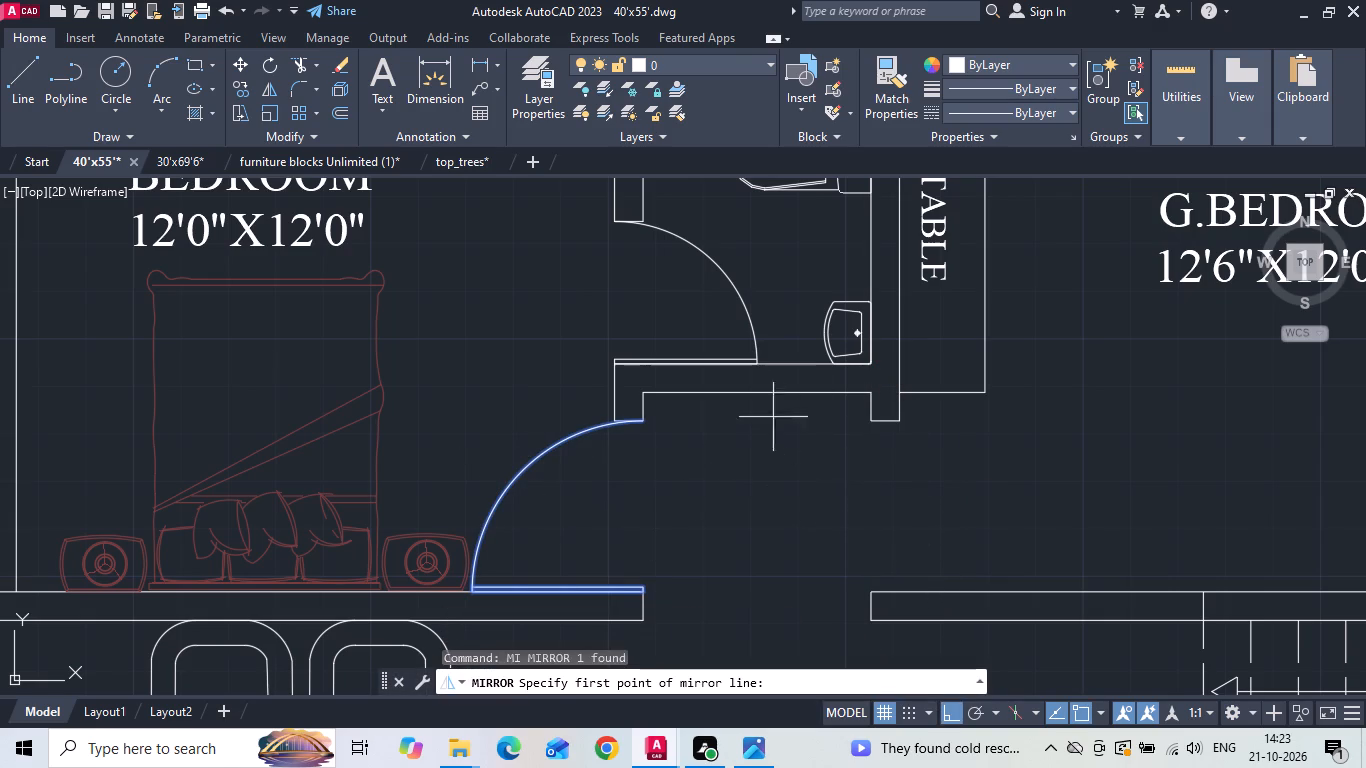
click(758, 394)
click(736, 497)
text(N)
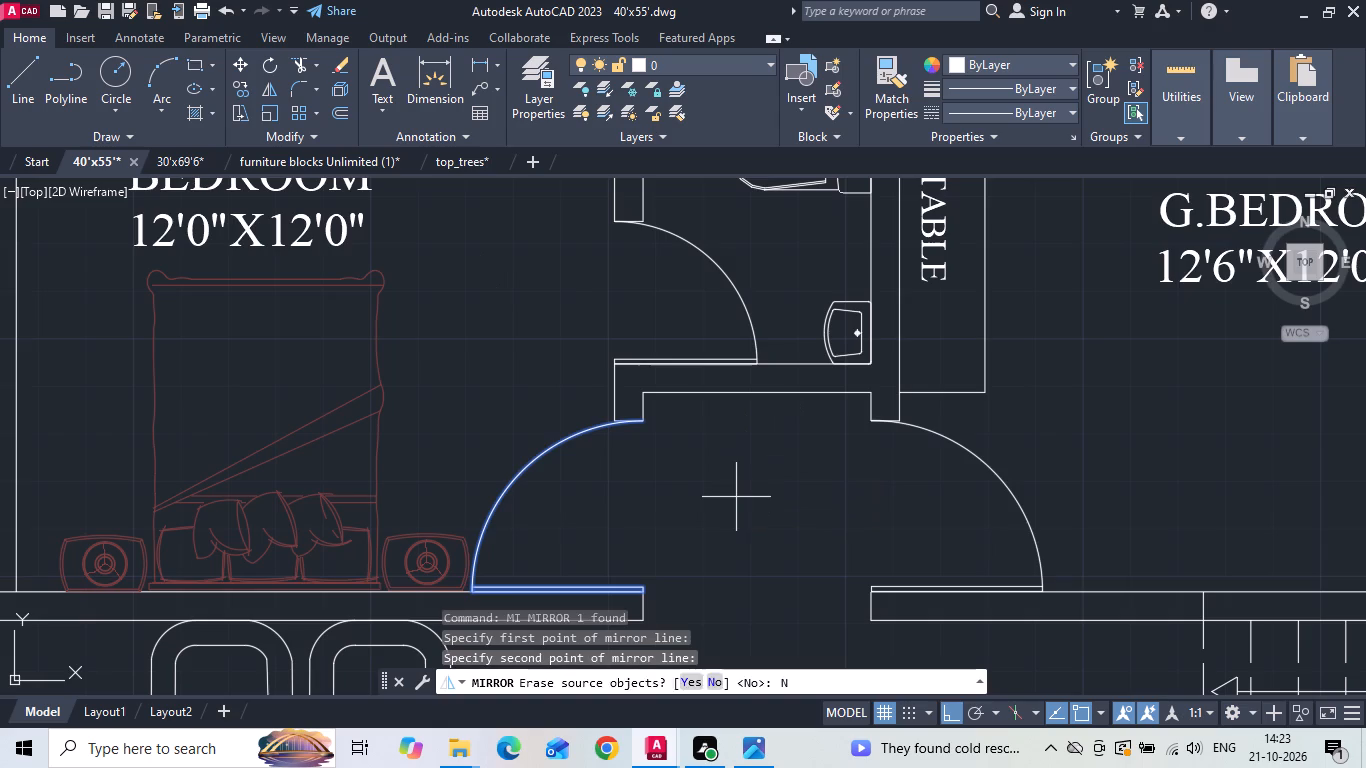
key(space)
scroll(734, 498, down, 2)
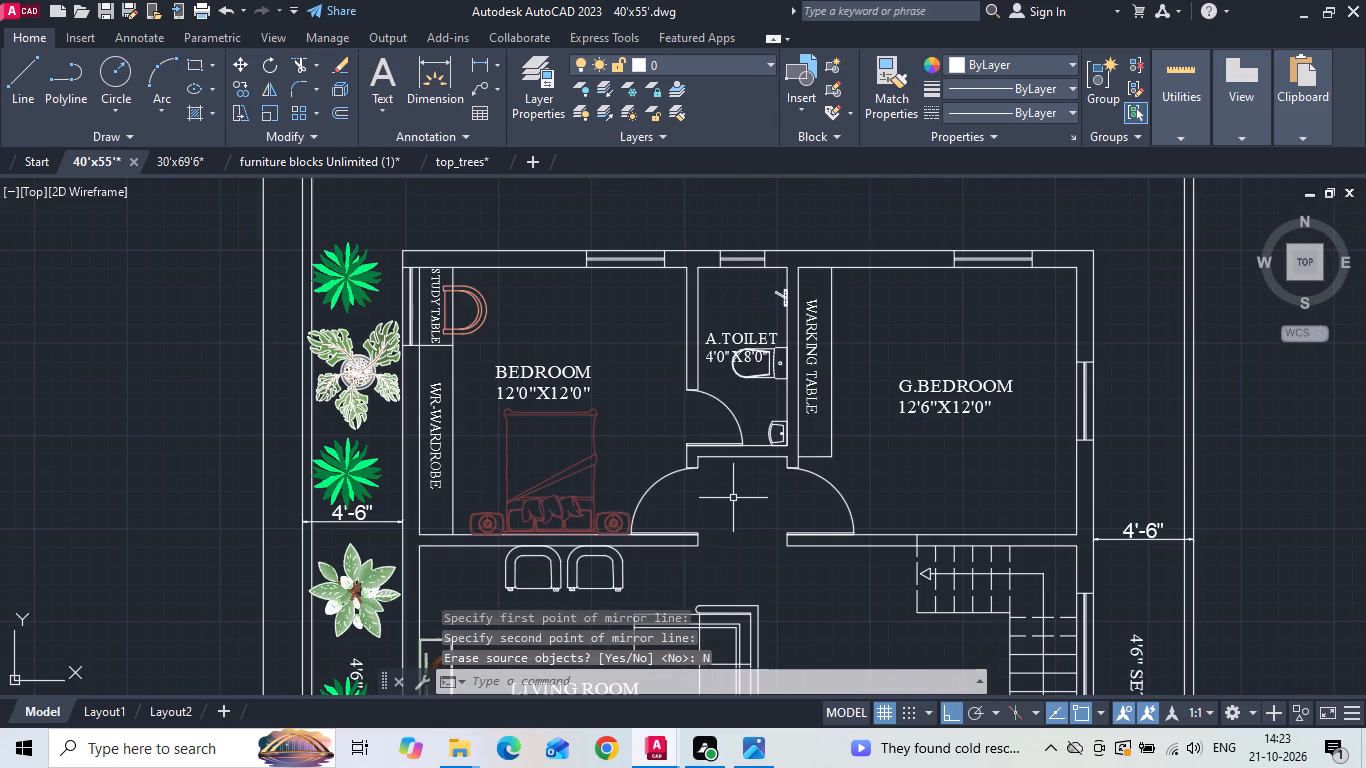
key(Escape)
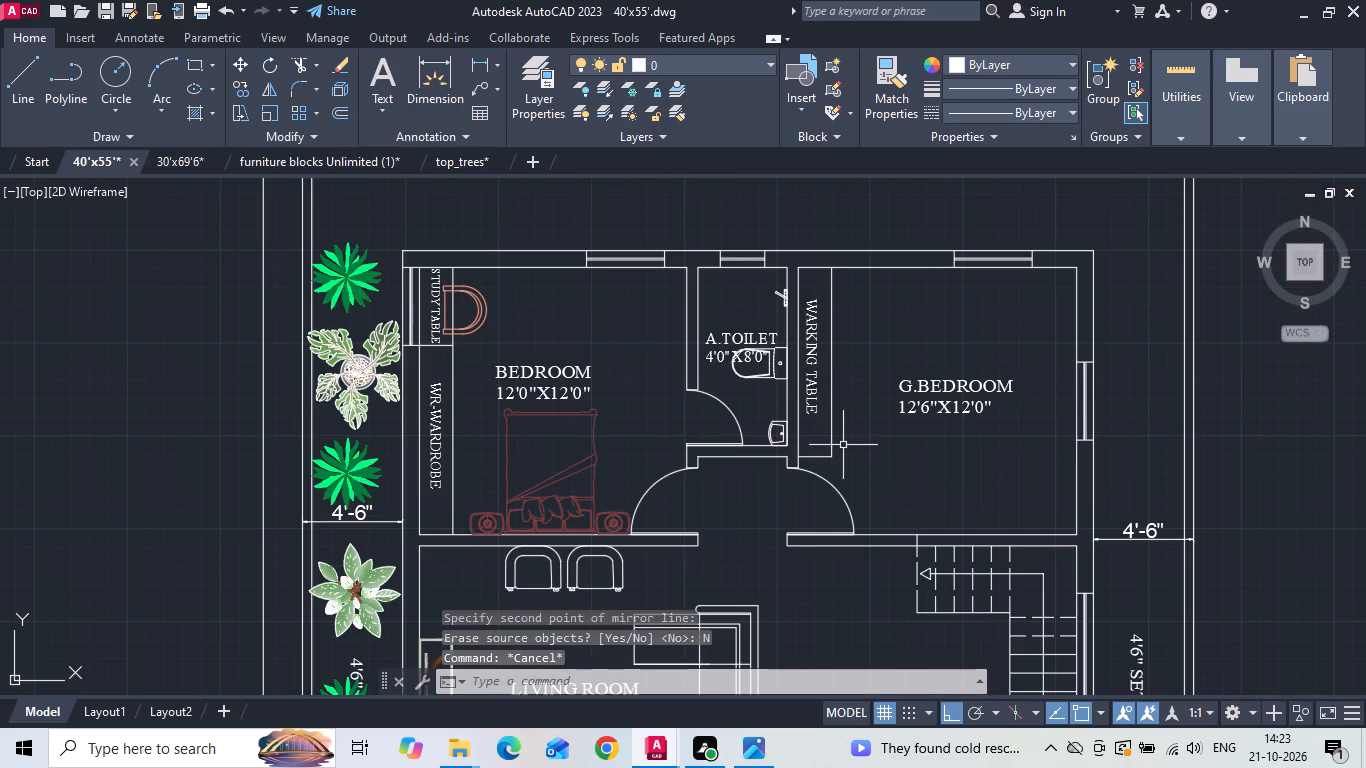
Delete the WARKING TABLE label and the table's two outline lines from the G.BEDROOM.
click(817, 394)
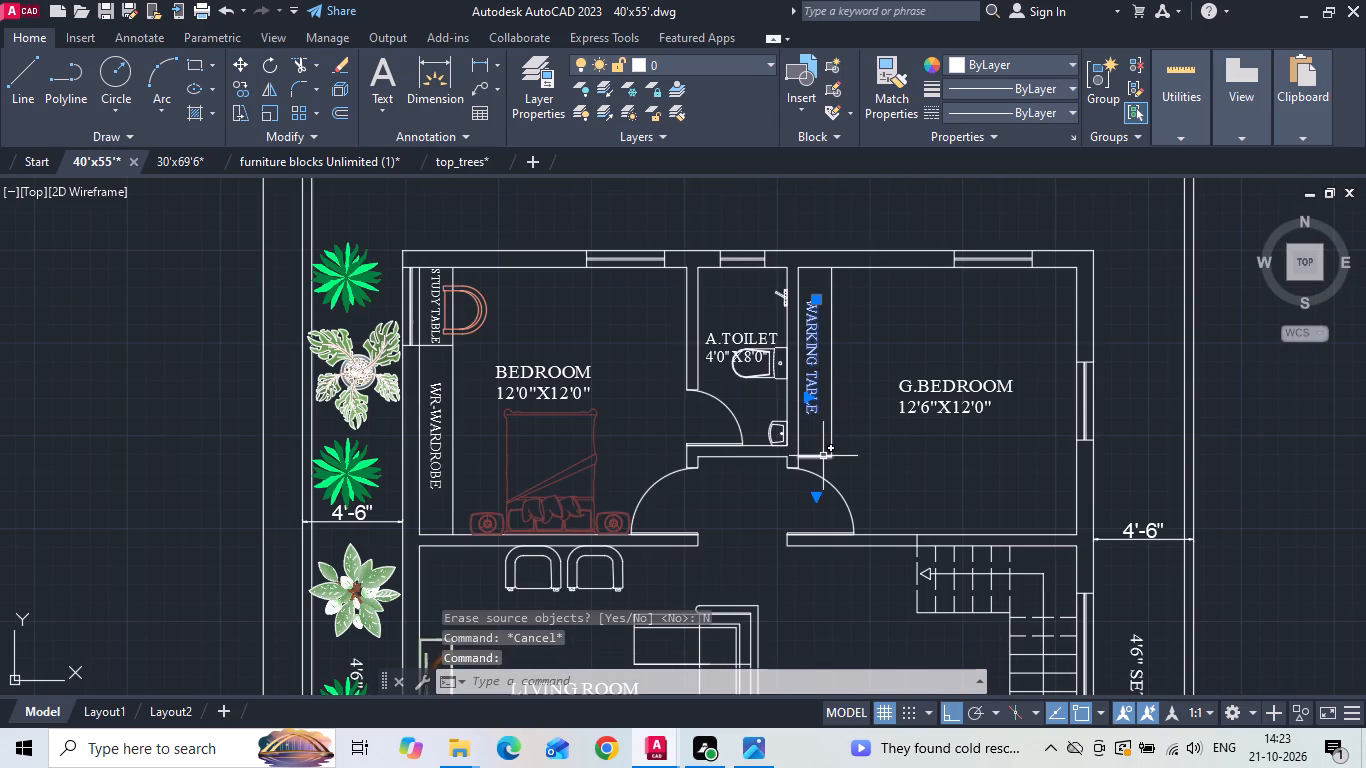
click(822, 457)
click(830, 421)
key(Delete)
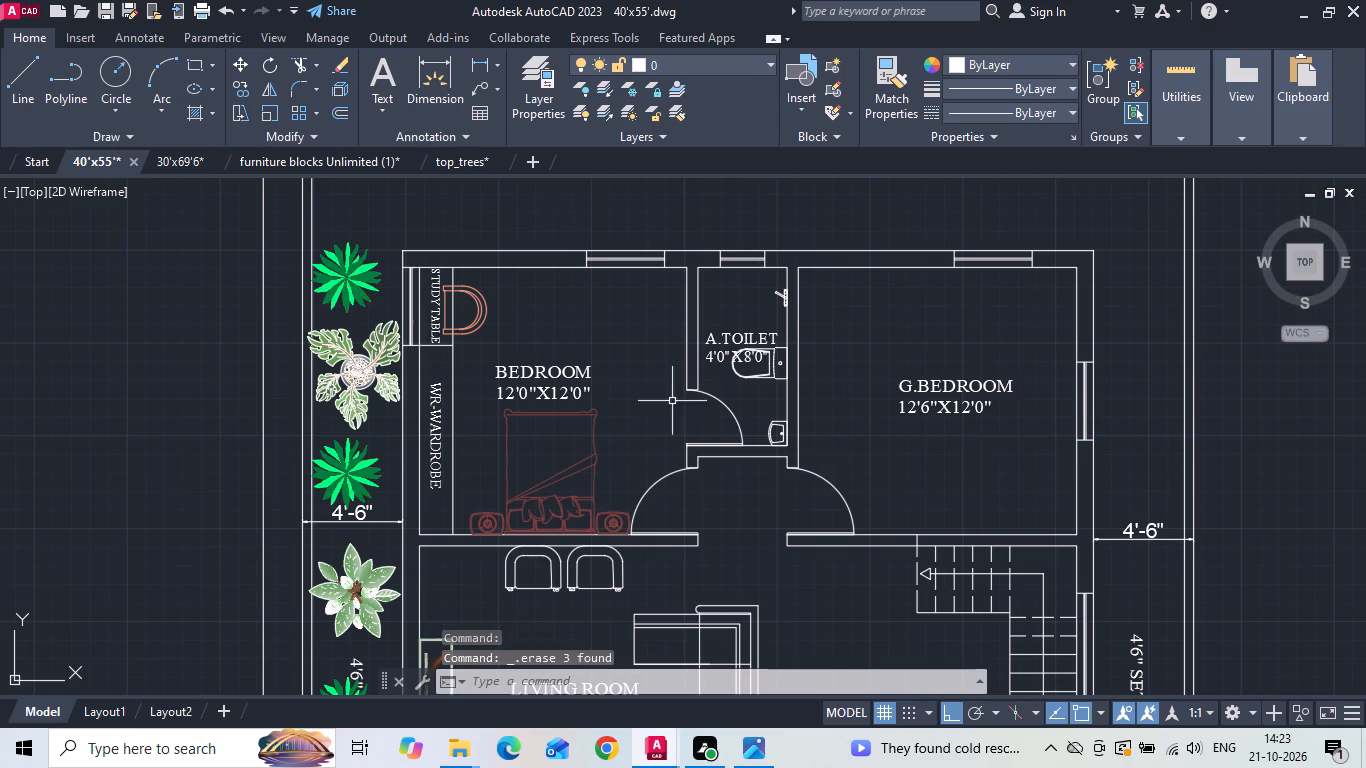
Mirror the BEDROOM's study table, chair, wardrobe, labels and side window about the toilet window's midpoint into the G.BEDROOM, keeping the originals.
drag(472, 277, 455, 295)
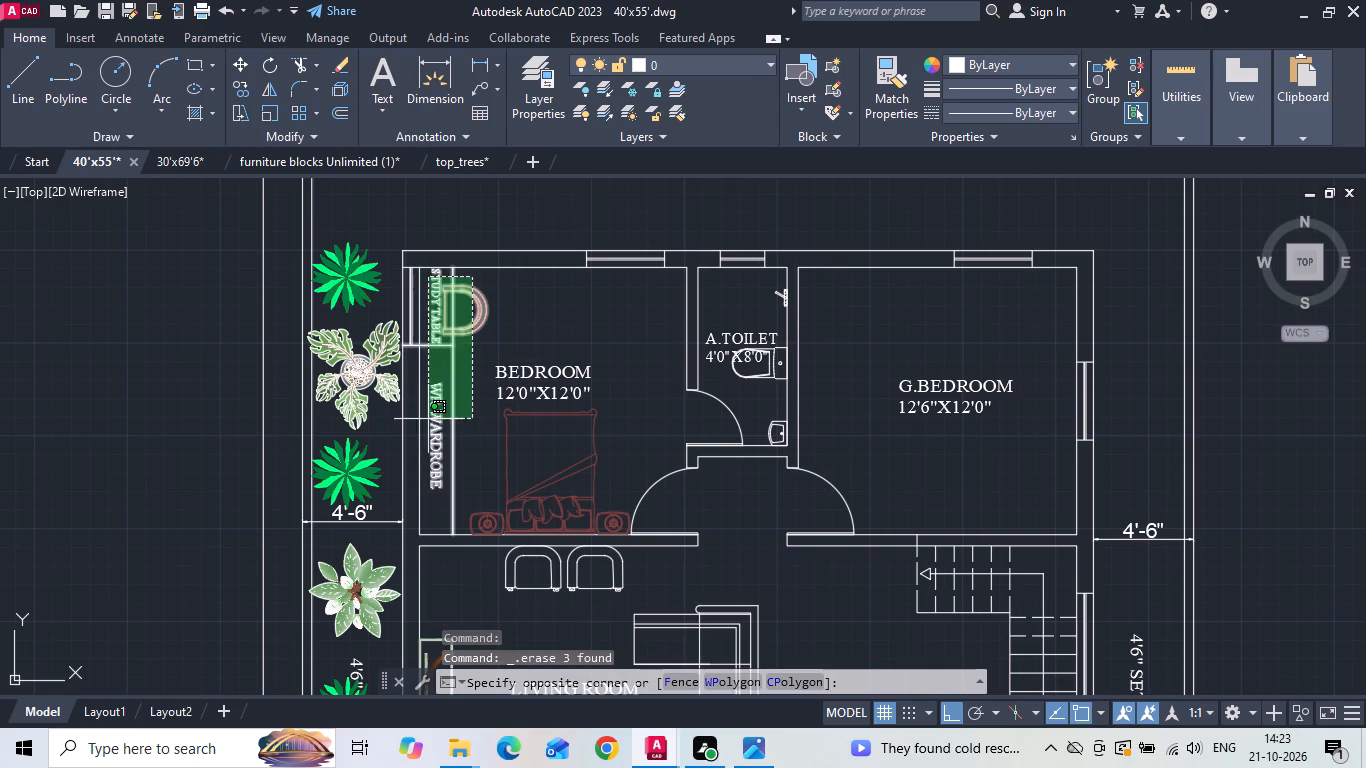
click(429, 419)
scroll(393, 259, up, 1)
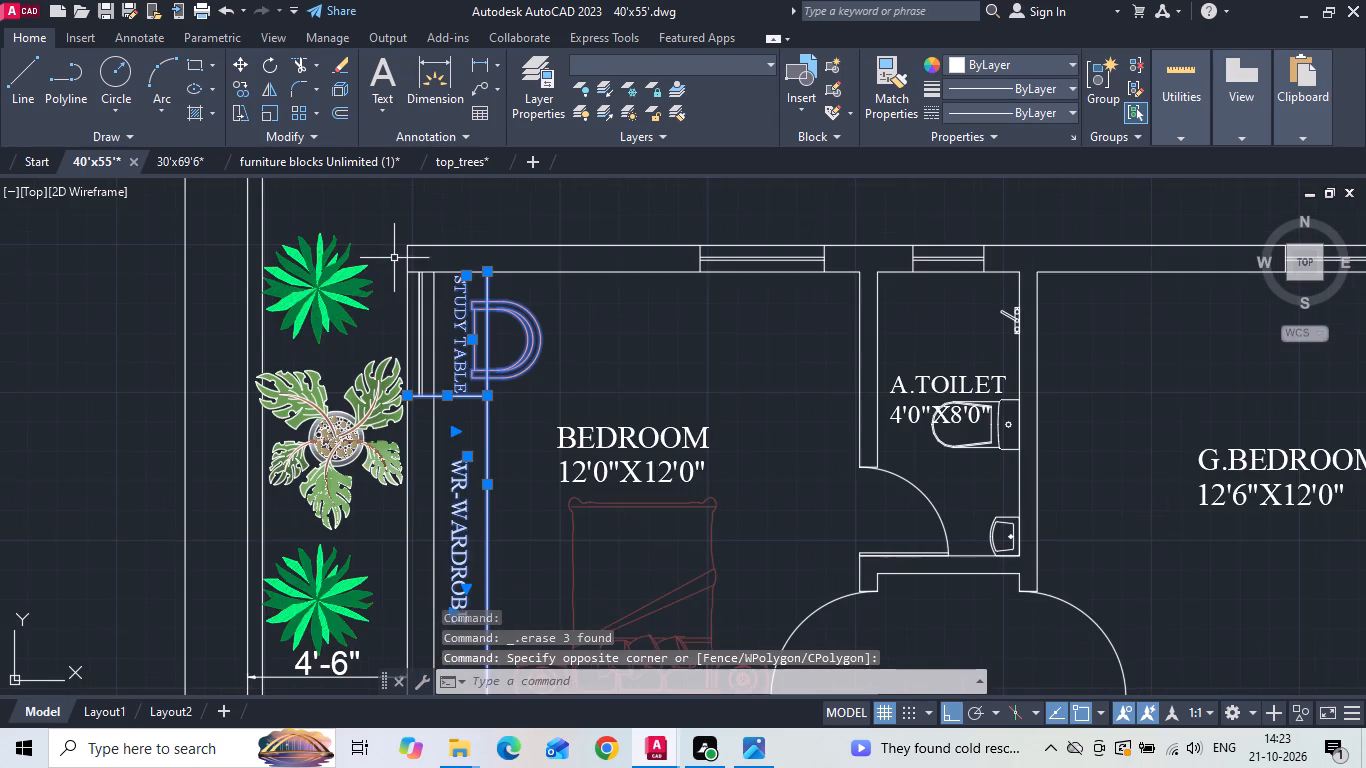
drag(390, 262, 396, 294)
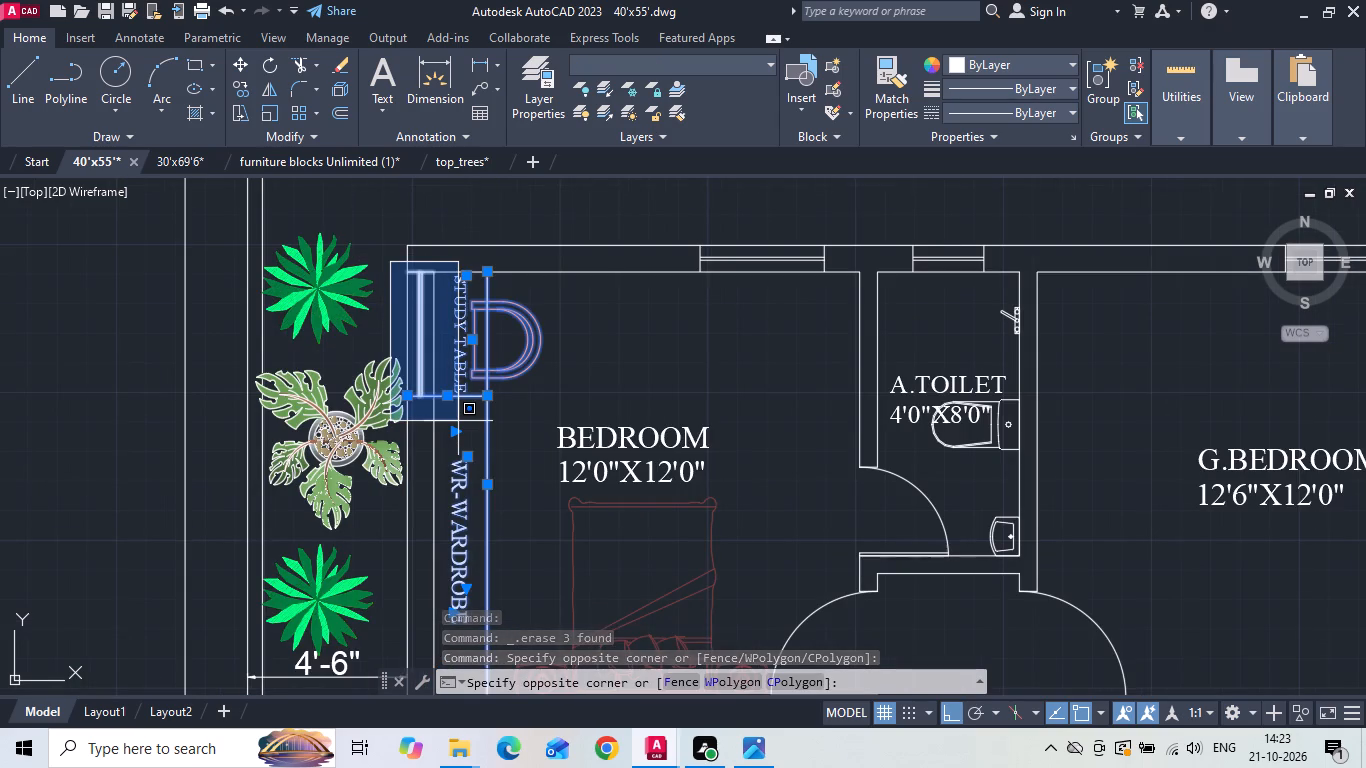
click(458, 421)
scroll(442, 374, down, 2)
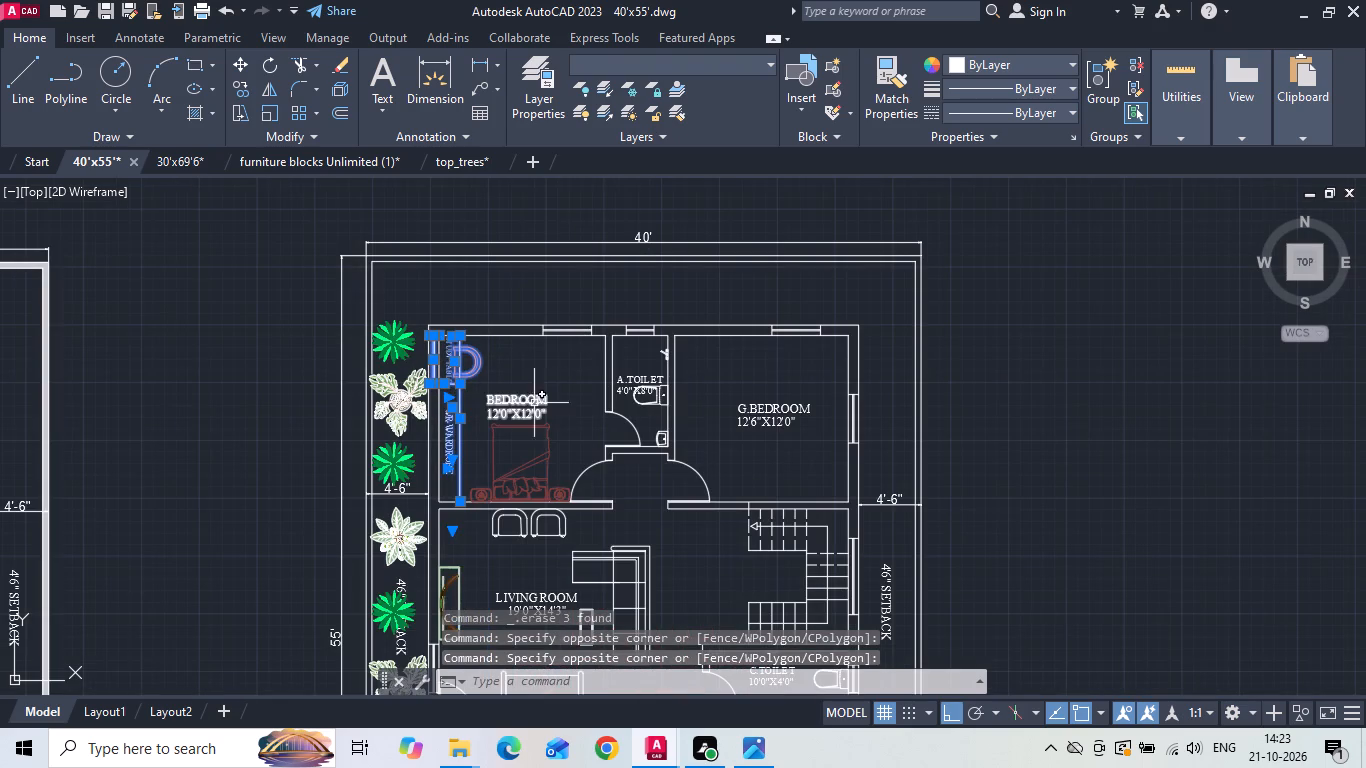
key(m)
key(i)
key(space)
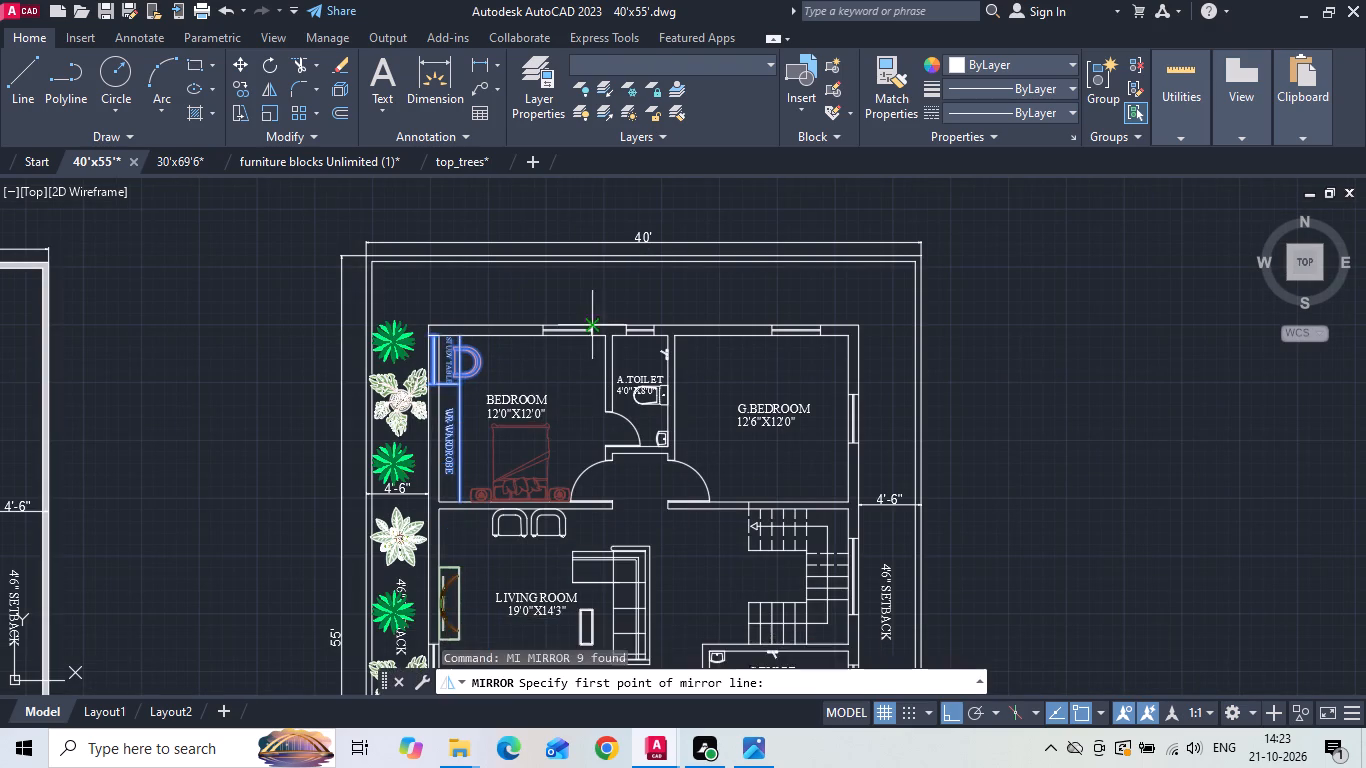
scroll(648, 270, up, 1)
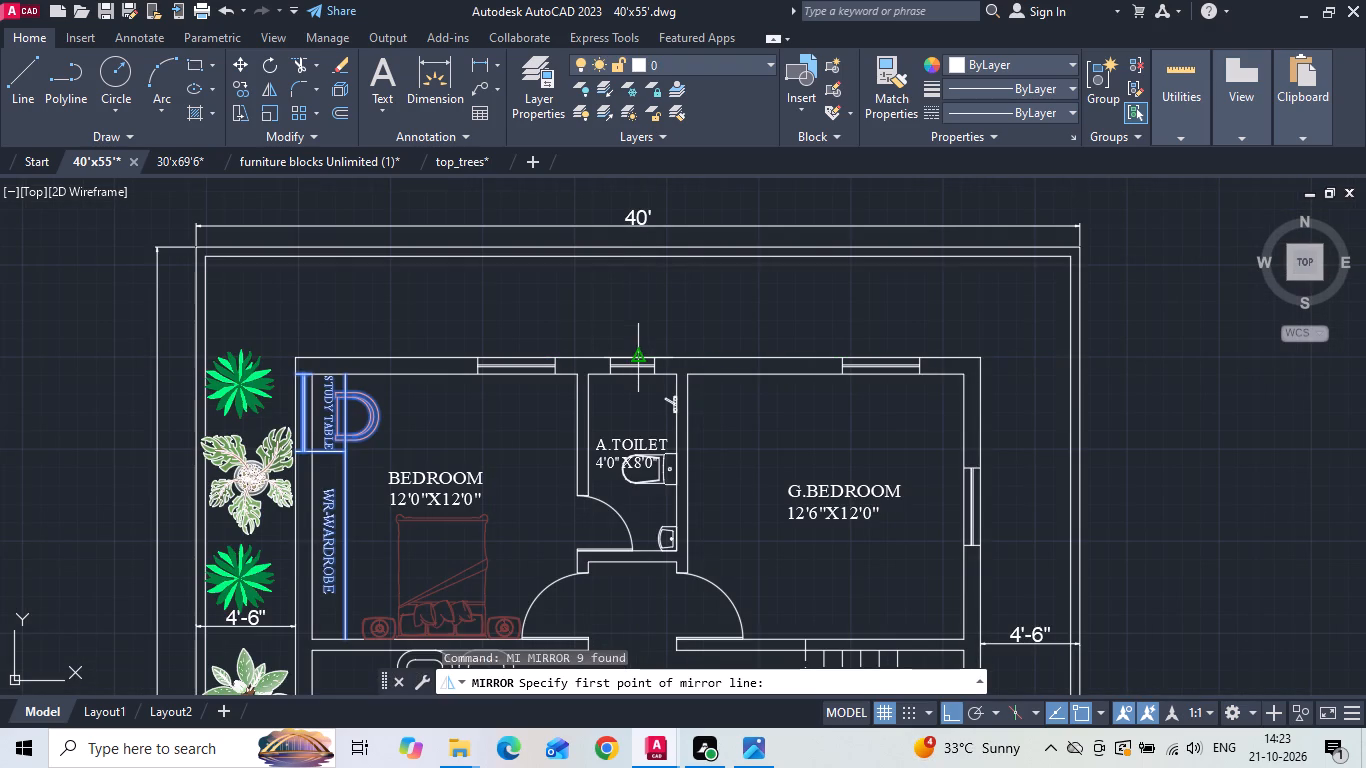
click(637, 356)
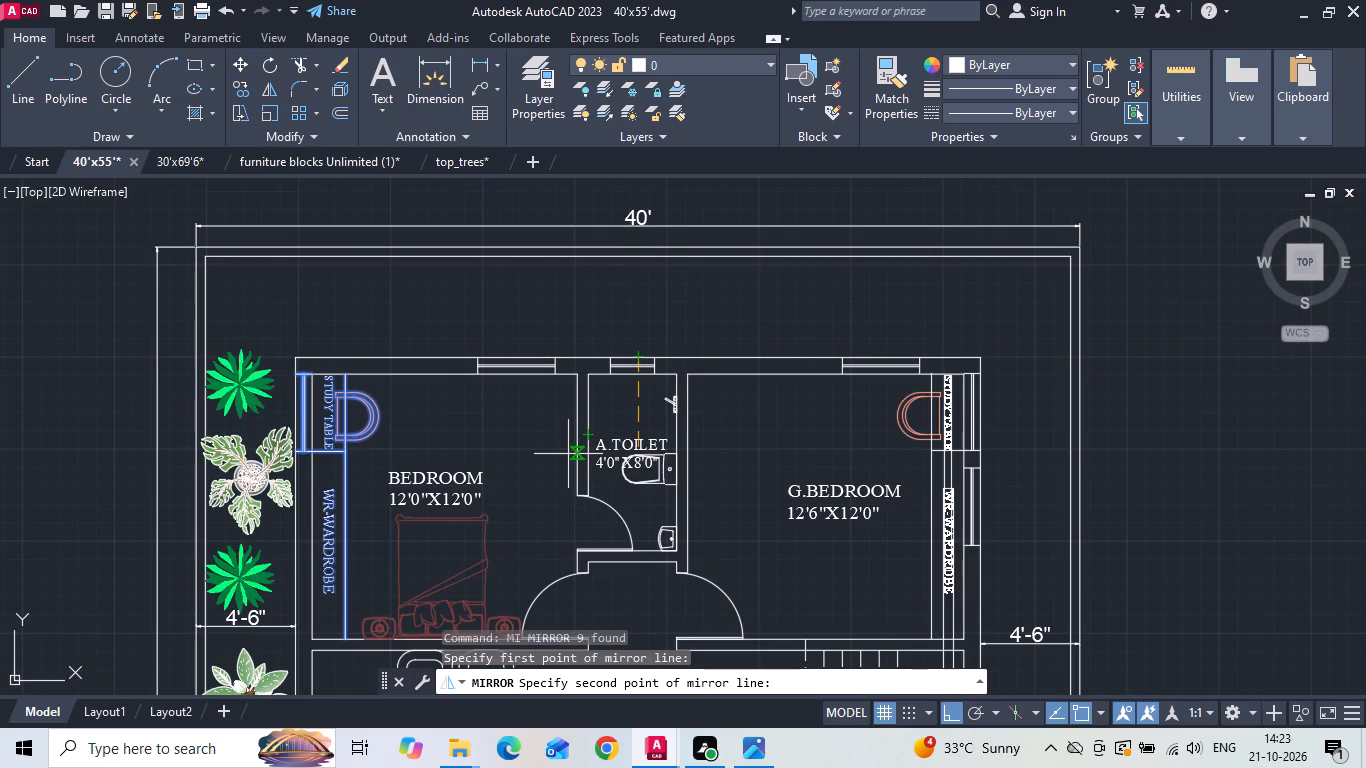
click(549, 506)
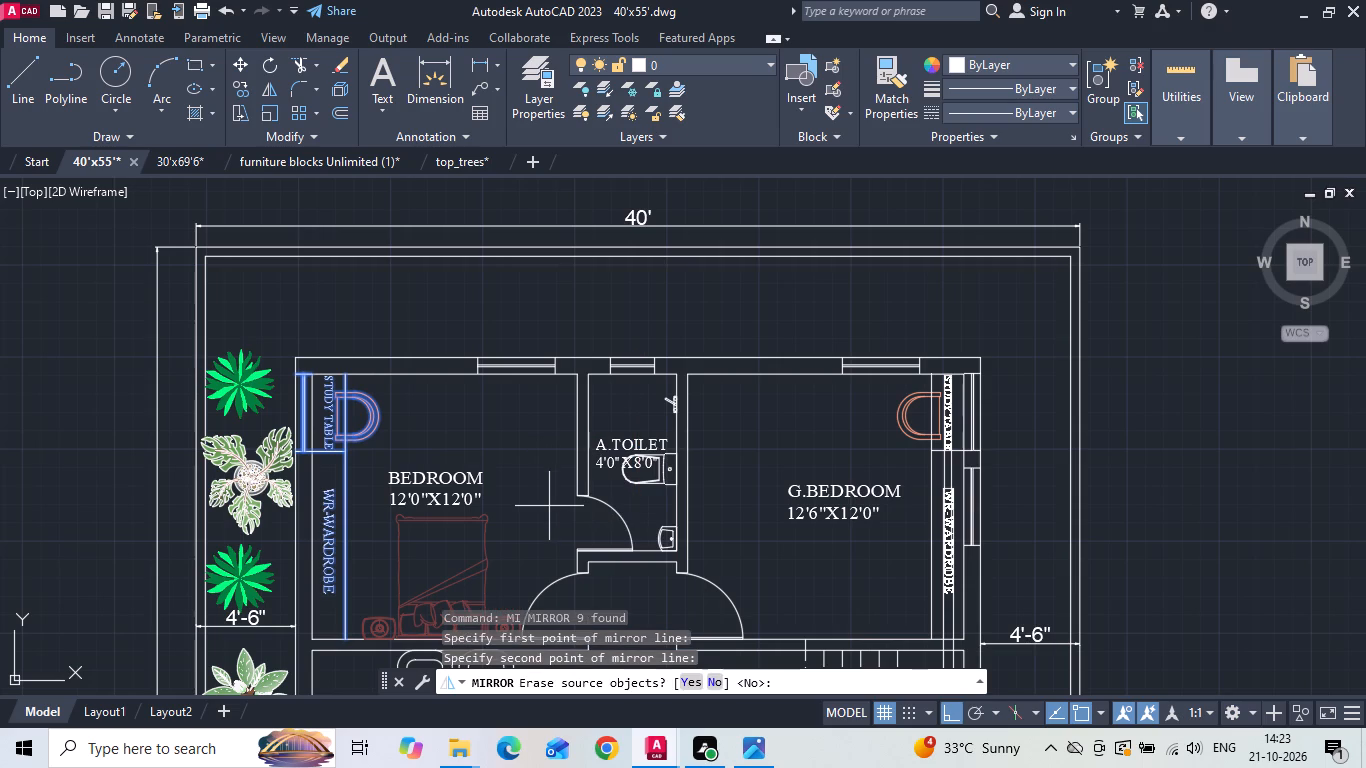
text(N)
key(space)
Erase the former window from the G.BEDROOM's outer side wall behind the wardrobe.
scroll(967, 405, up, 1)
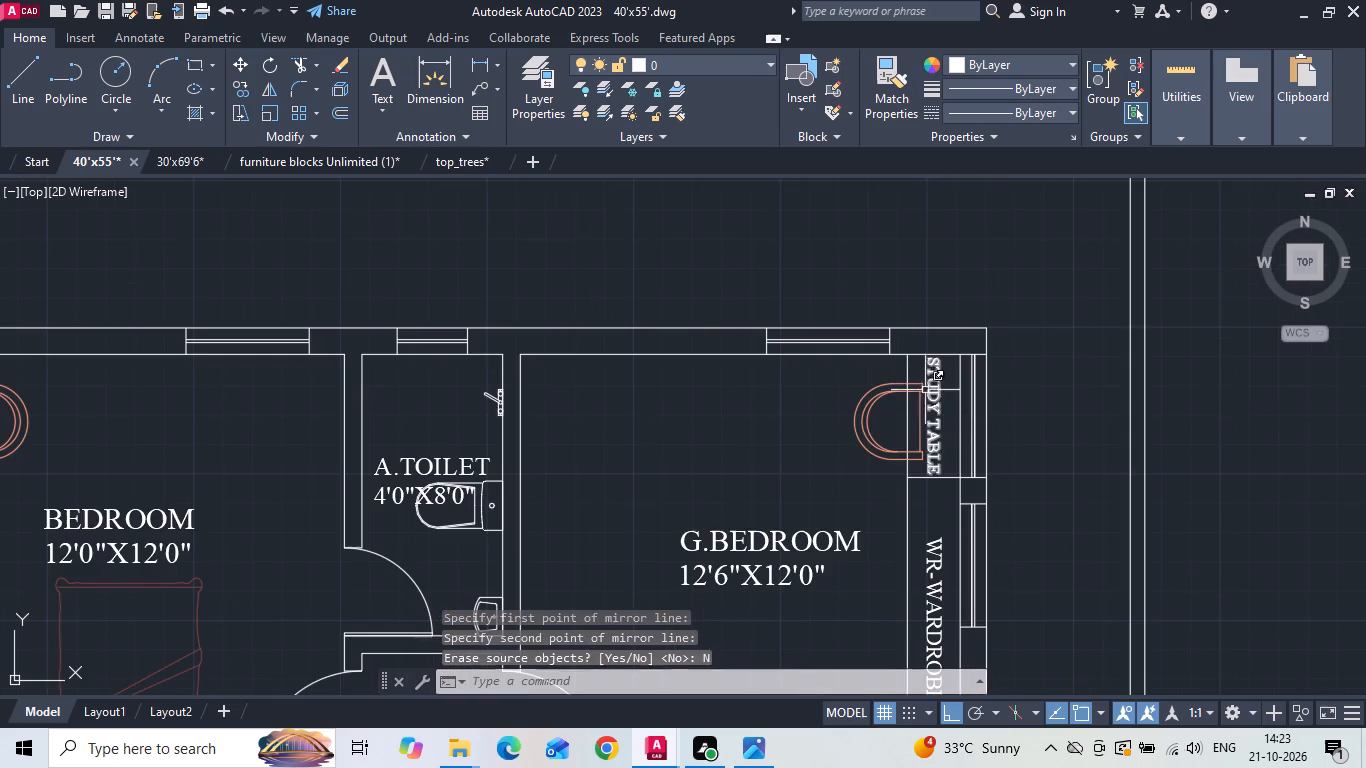
scroll(927, 303, down, 1)
scroll(956, 444, up, 1)
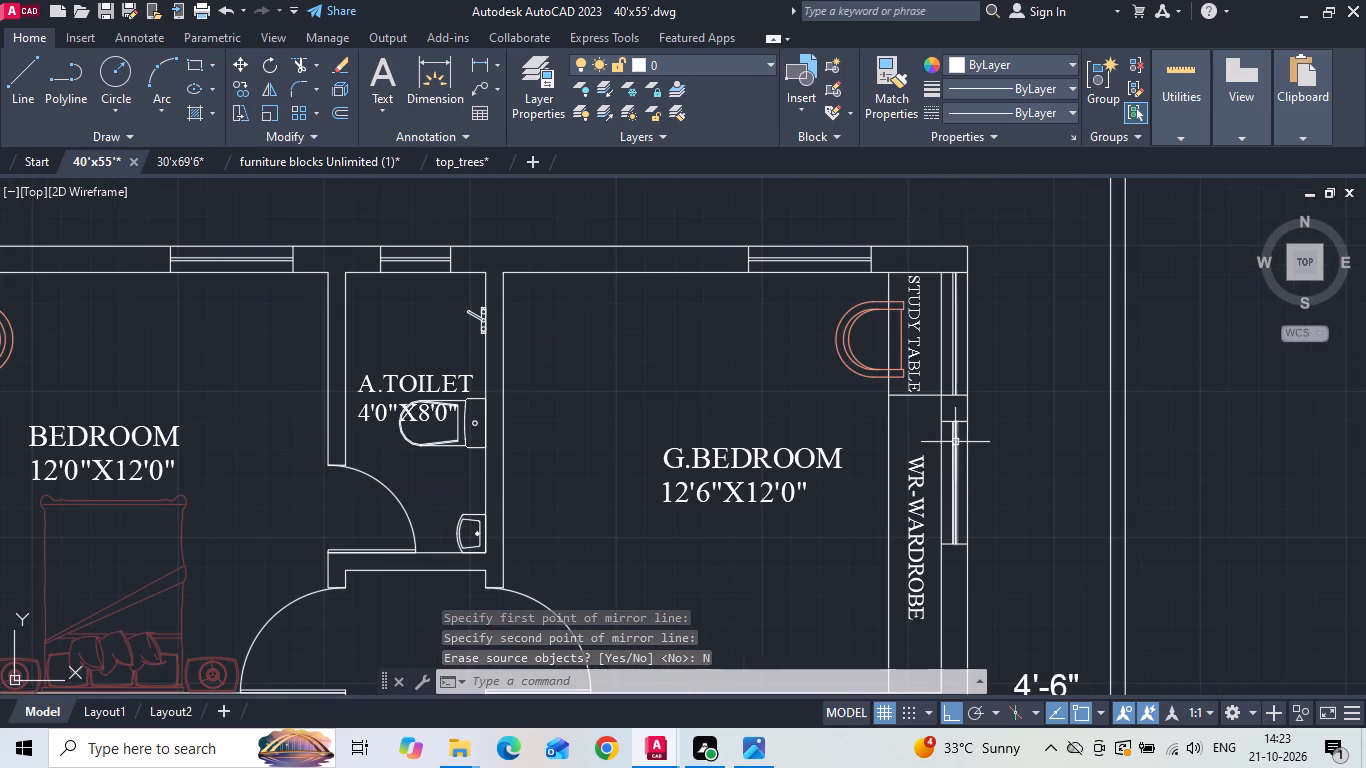
drag(932, 409, 932, 428)
click(991, 585)
key(Delete)
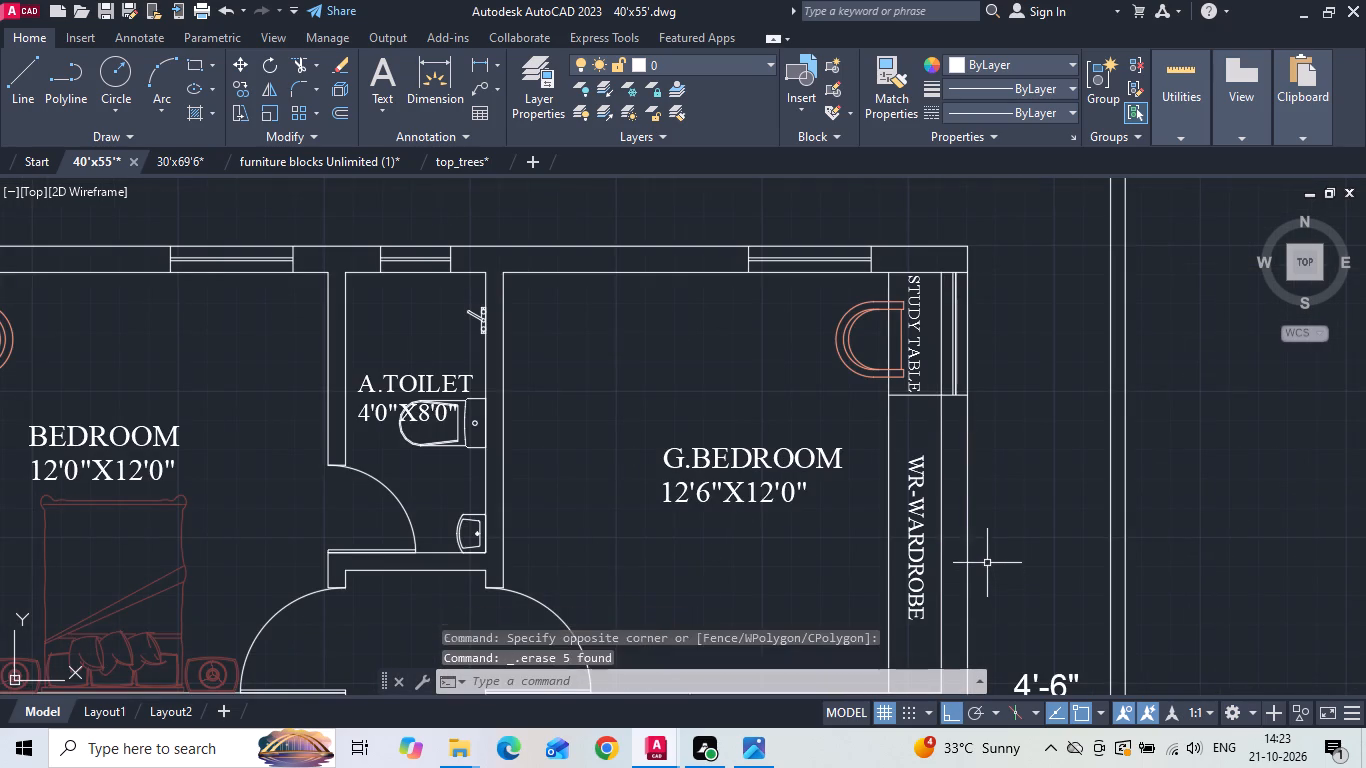
Erase the existing window from the G.BEDROOM's top wall.
scroll(843, 296, down, 2)
scroll(881, 315, up, 2)
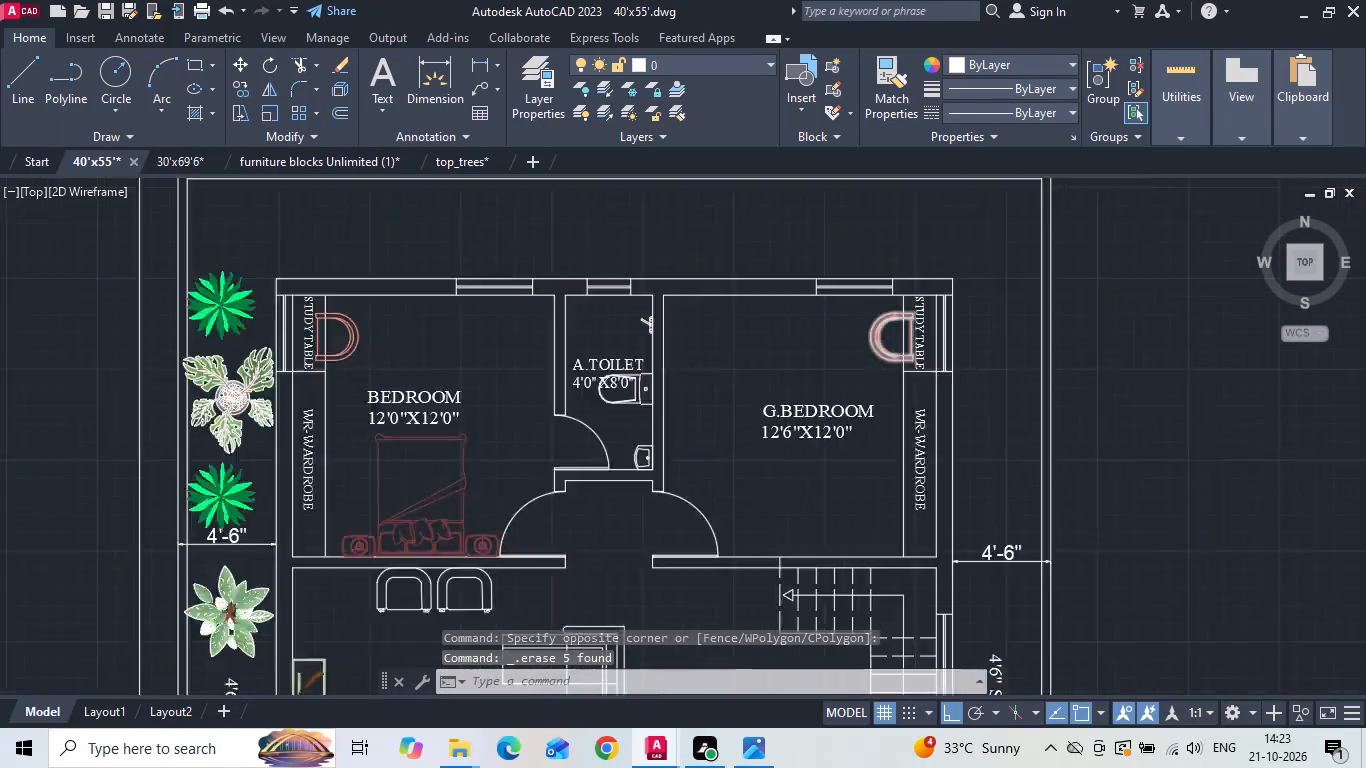
drag(748, 237, 756, 249)
click(910, 296)
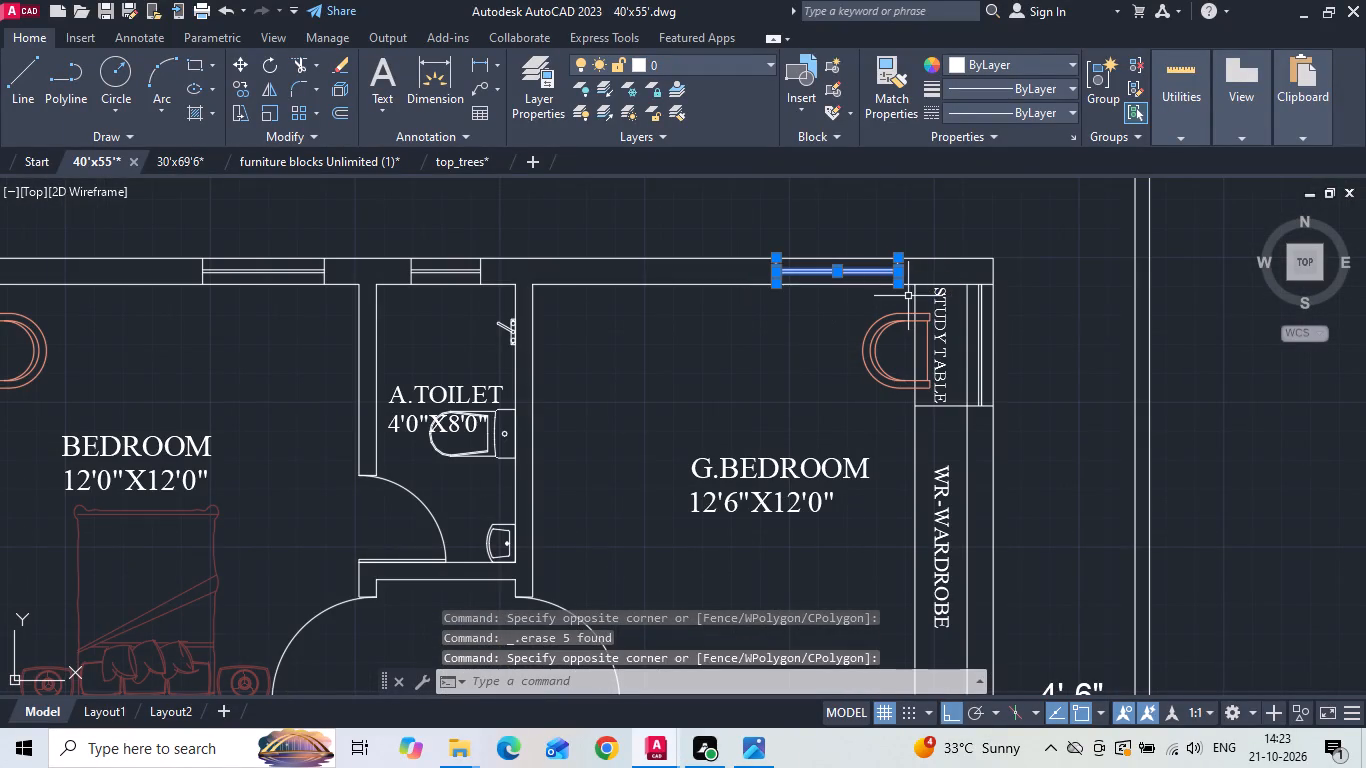
key(Delete)
Mirror the BEDROOM's top-wall window about the toilet window's midpoint onto the G.BEDROOM's top wall, keeping the original.
scroll(835, 285, down, 1)
drag(410, 252, 420, 276)
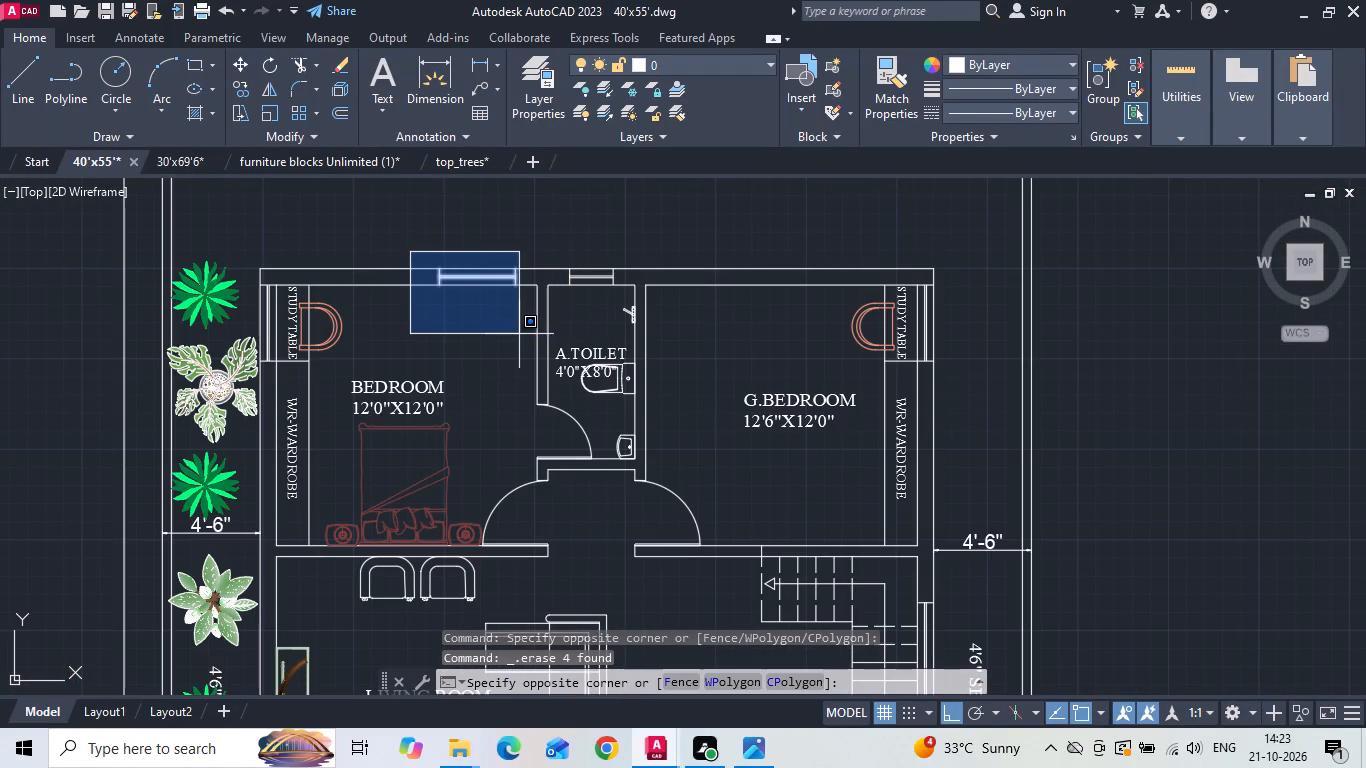
click(528, 325)
text(MI)
key(space)
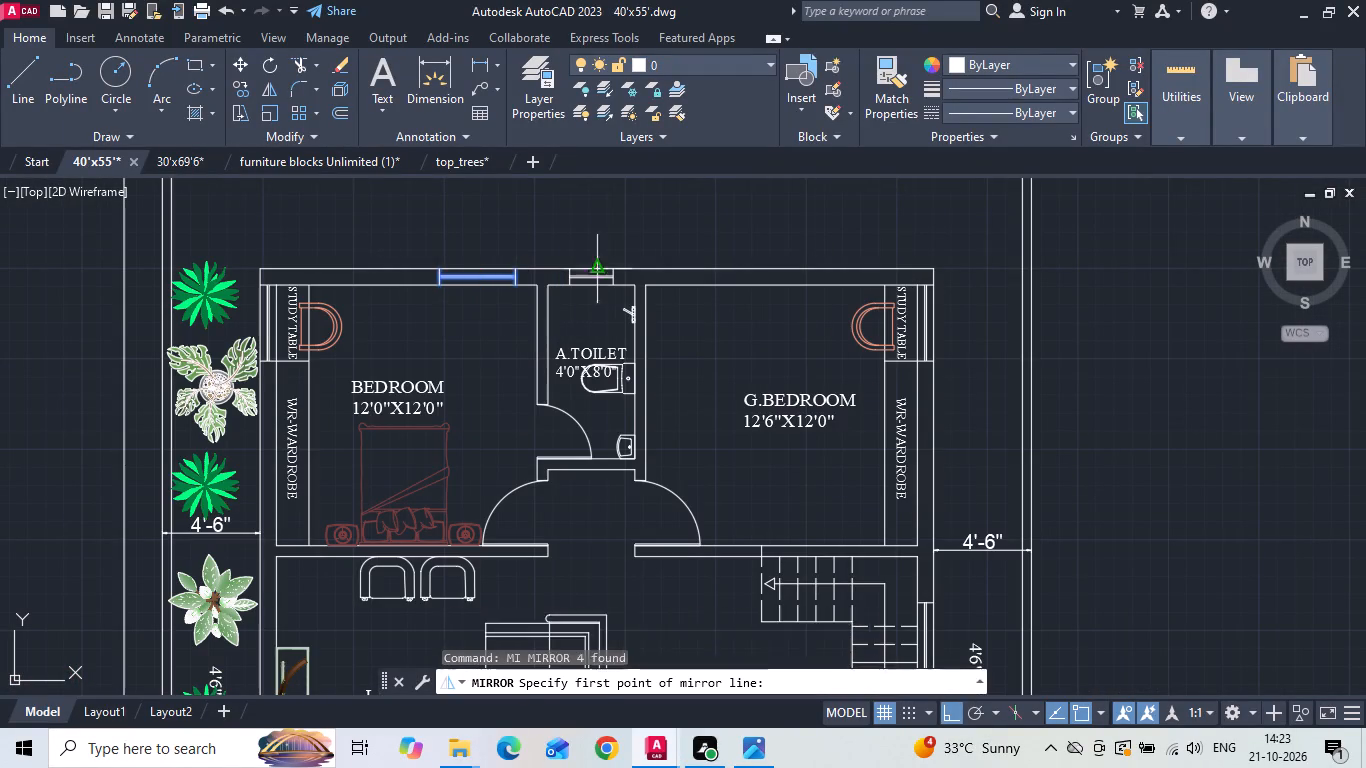
scroll(616, 251, up, 1)
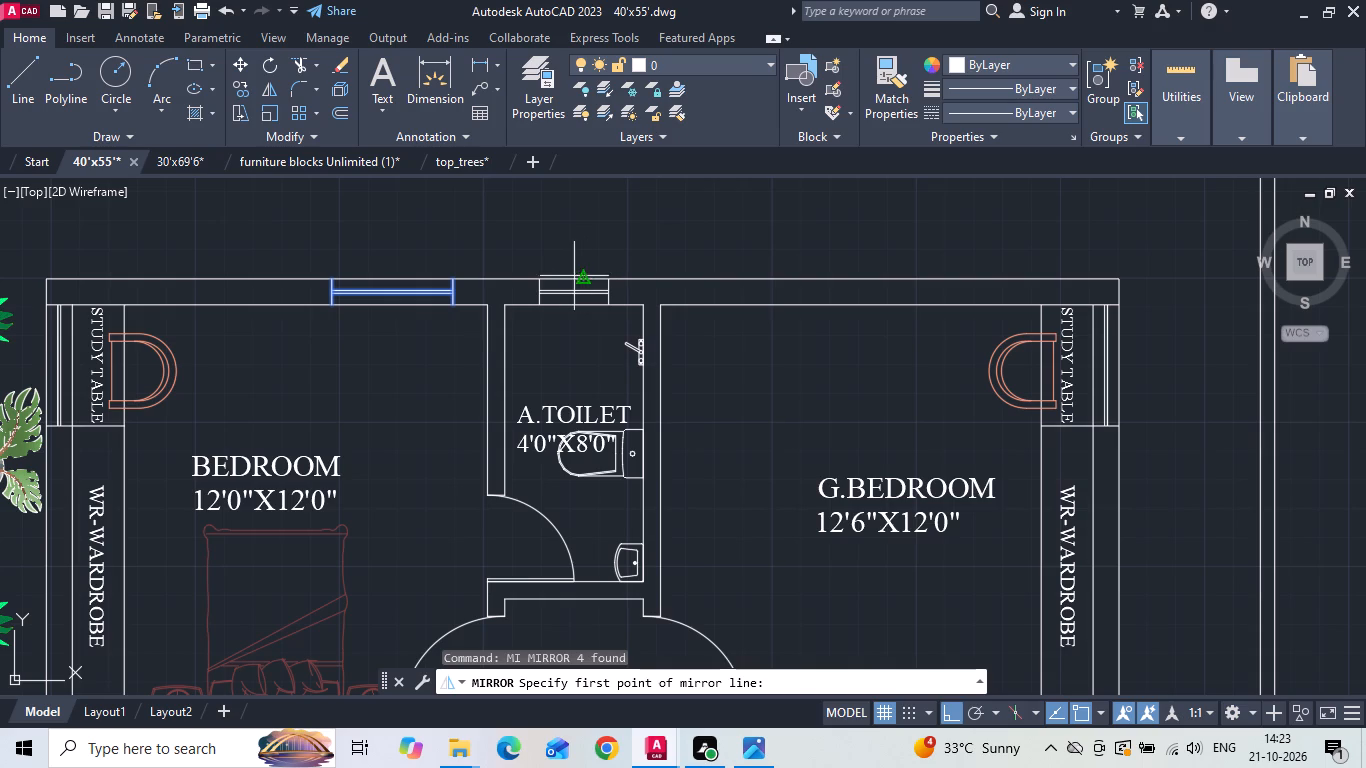
click(583, 276)
click(571, 345)
text(N)
key(space)
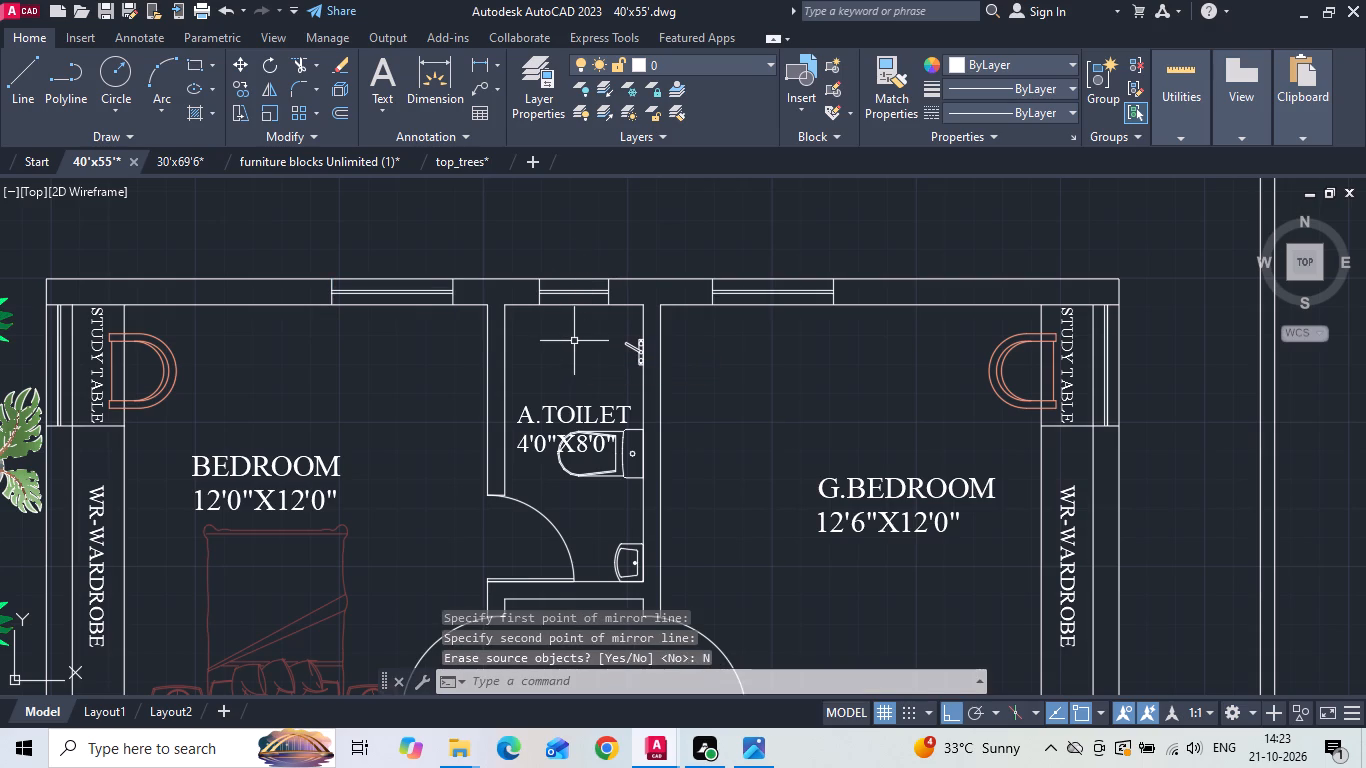
Move the G.BEDROOM label horizontally a little toward the A.TOILET wall.
scroll(741, 197, down, 1)
click(803, 391)
right_click(803, 391)
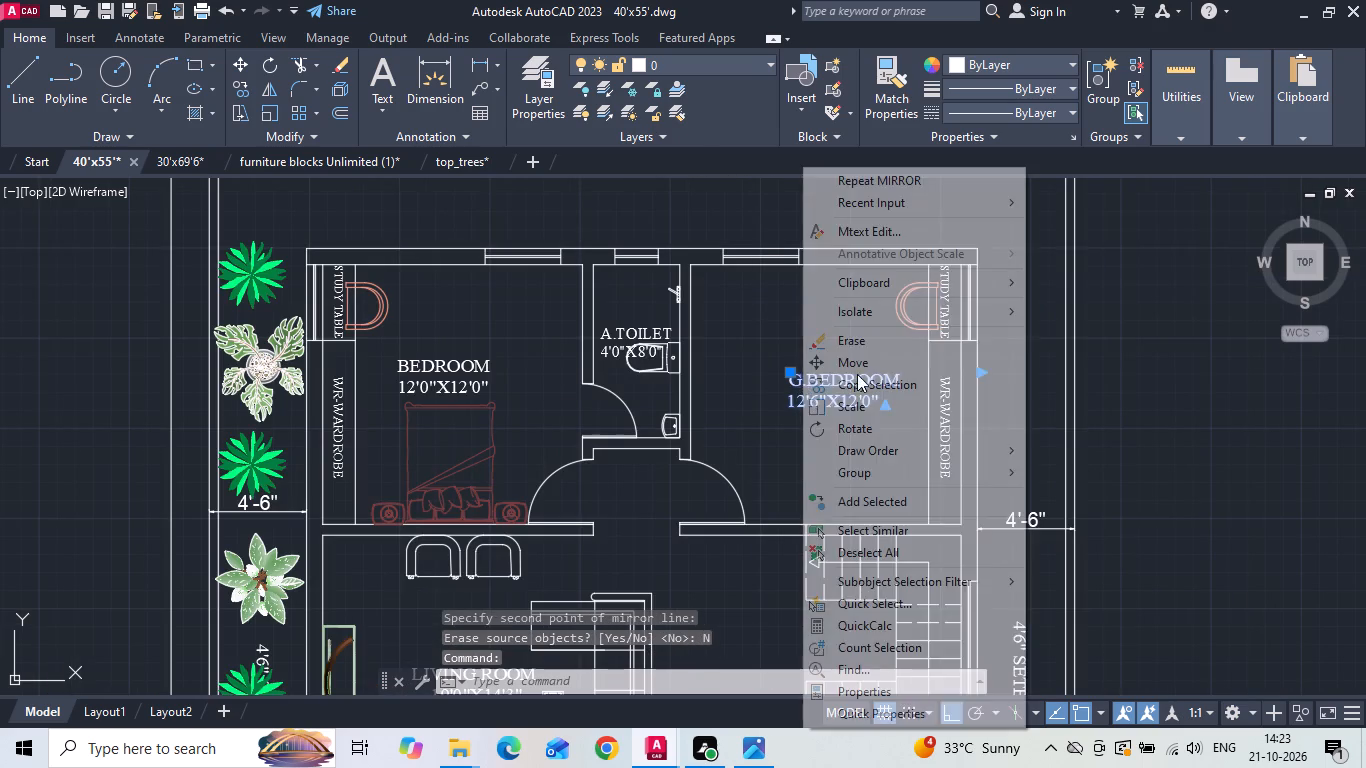
click(861, 362)
click(1027, 363)
click(1002, 363)
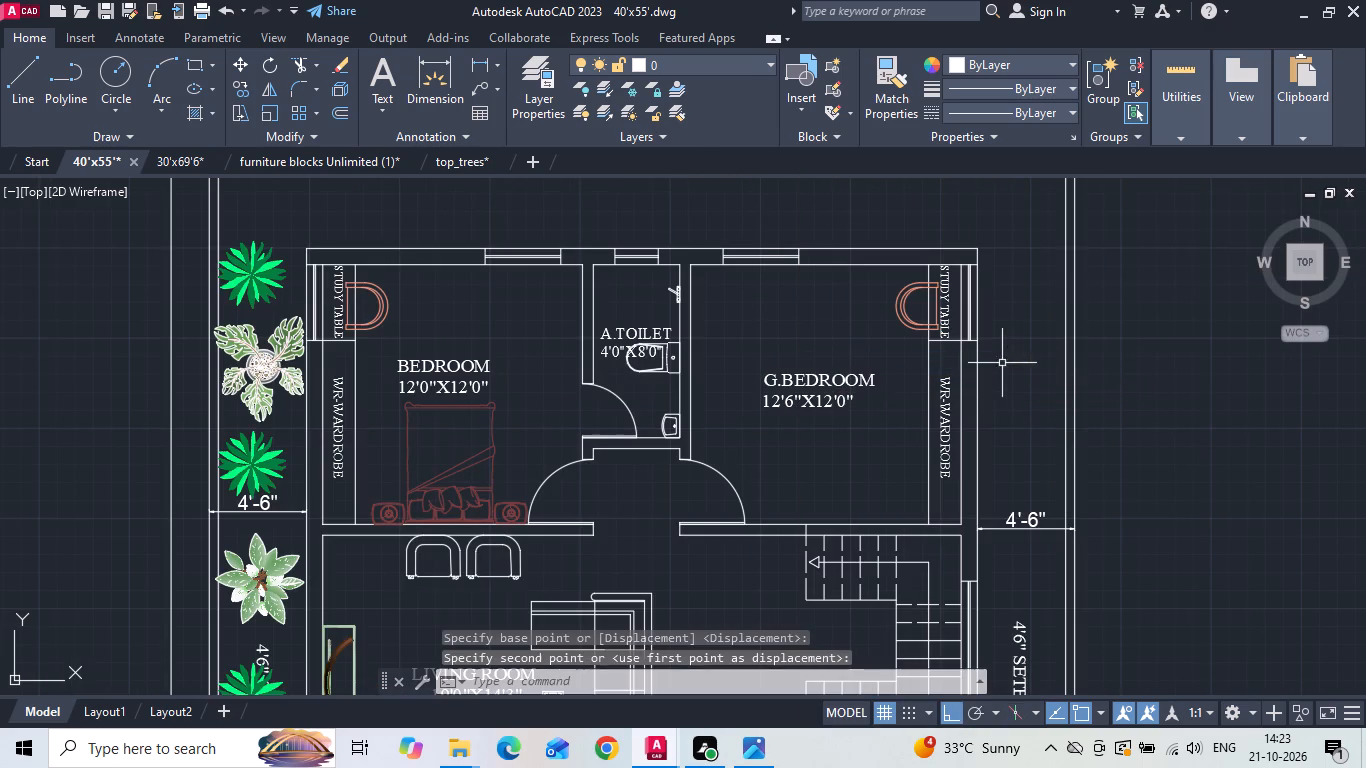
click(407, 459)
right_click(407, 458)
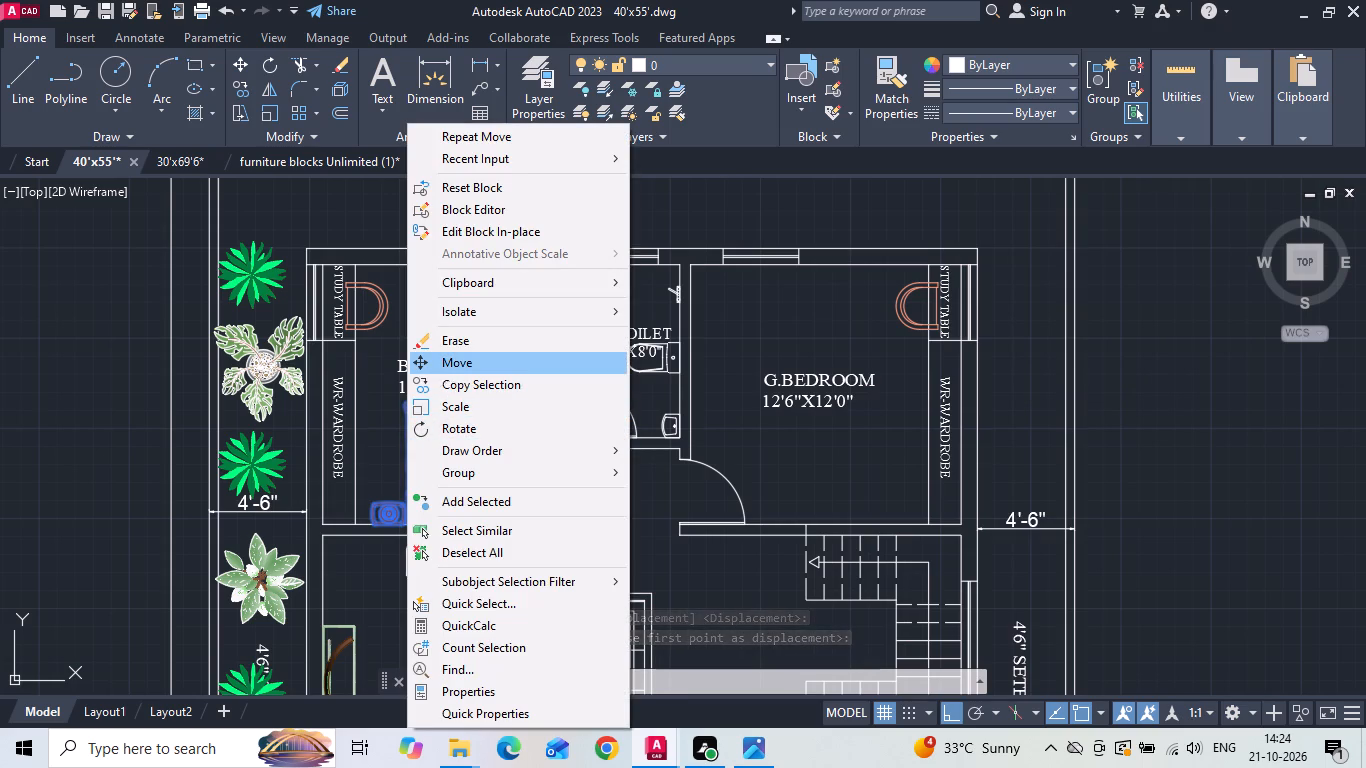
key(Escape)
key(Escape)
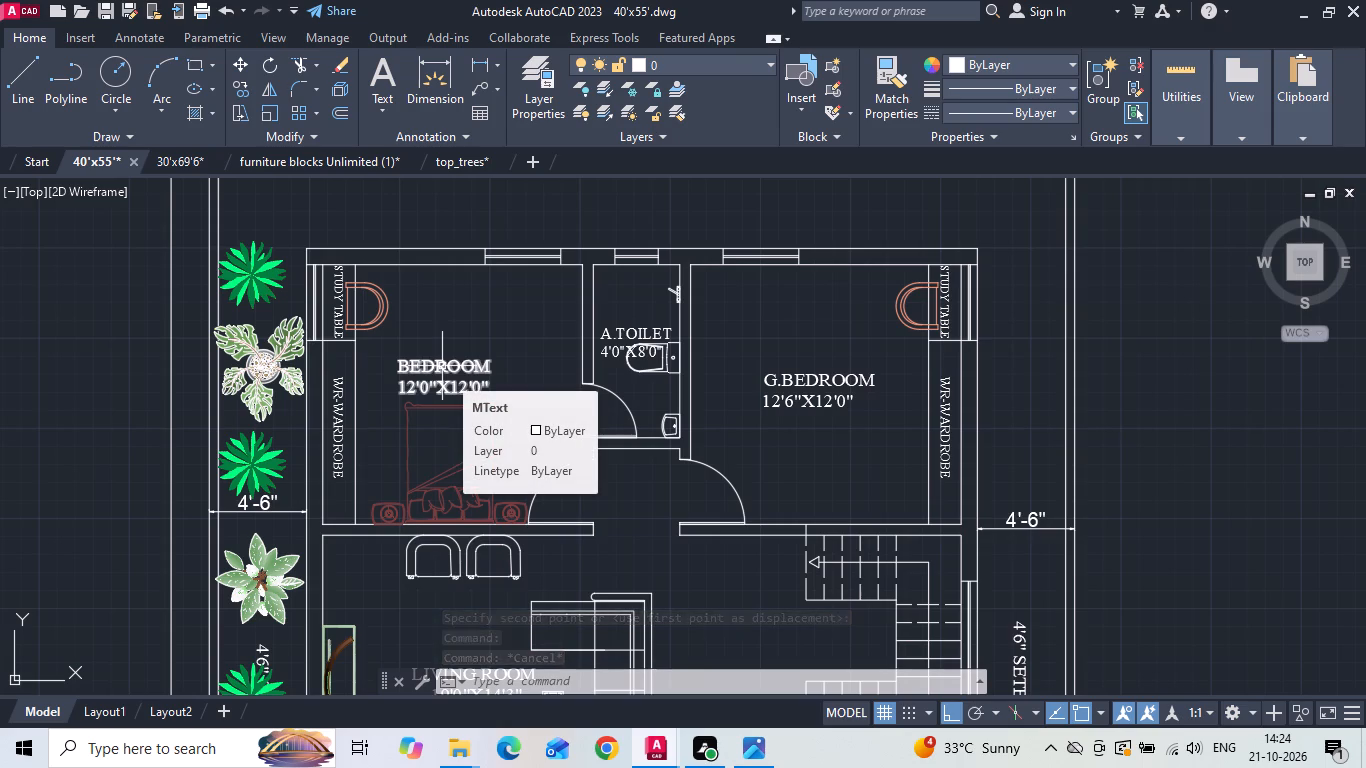
Change the LIVING ROOM name in the room label to FAMILY LOUNGE, keeping its dimension line.
scroll(442, 366, down, 3)
scroll(349, 635, up, 3)
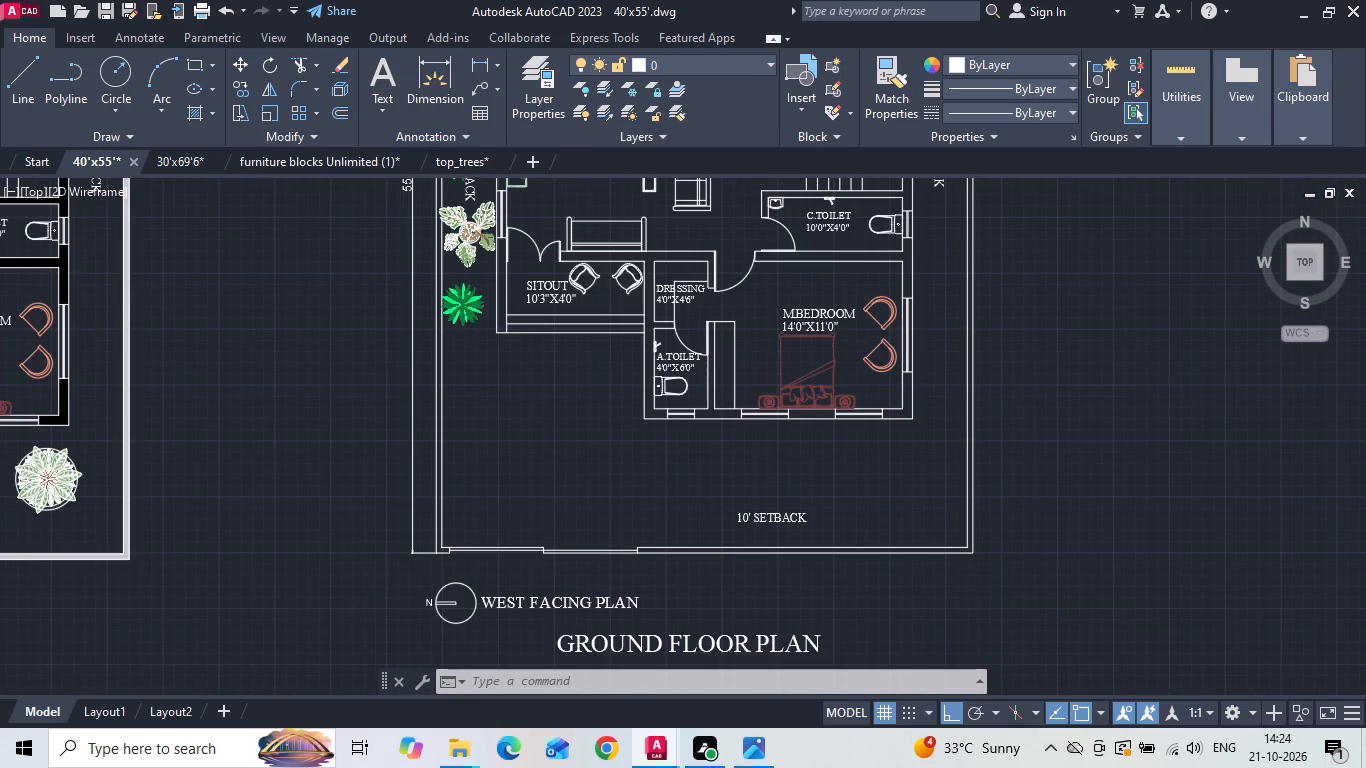
scroll(349, 633, down, 2)
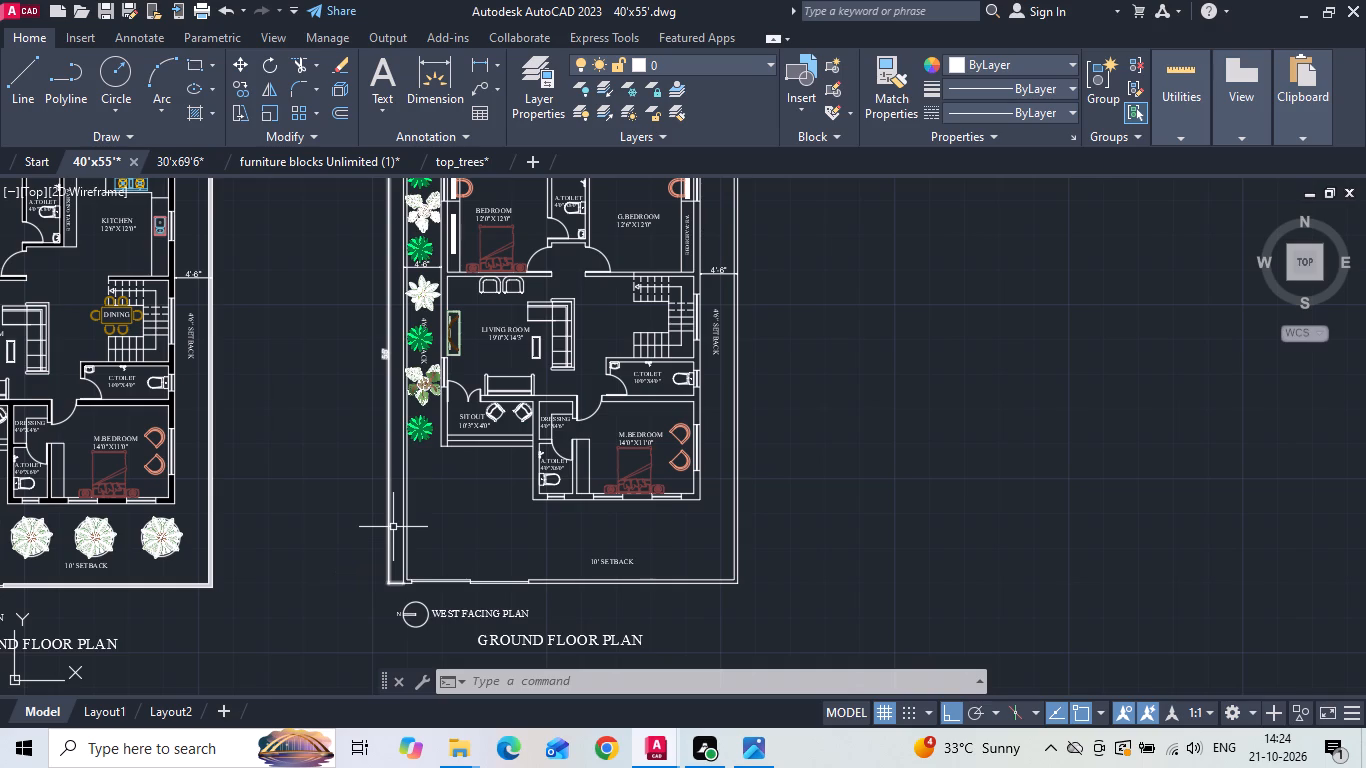
middle_drag(460, 462, 471, 535)
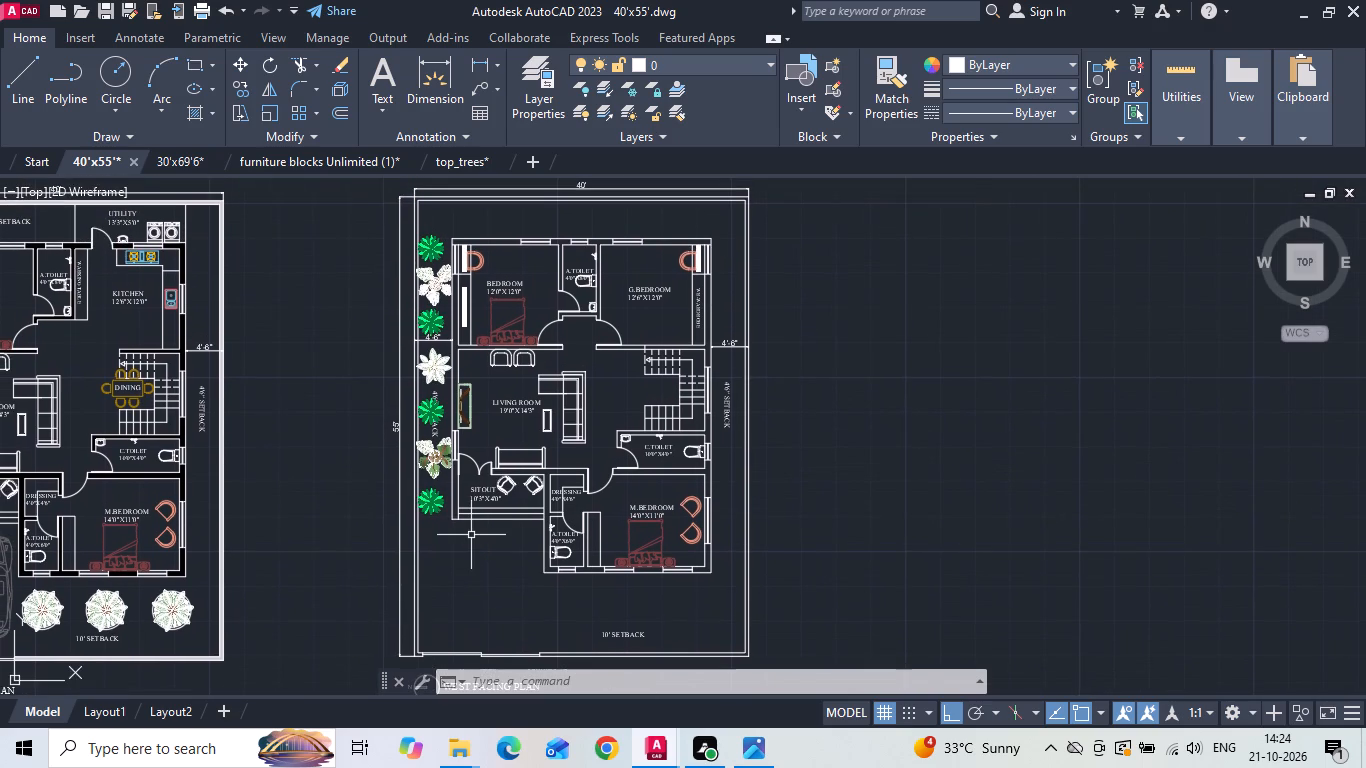
scroll(515, 434, up, 1)
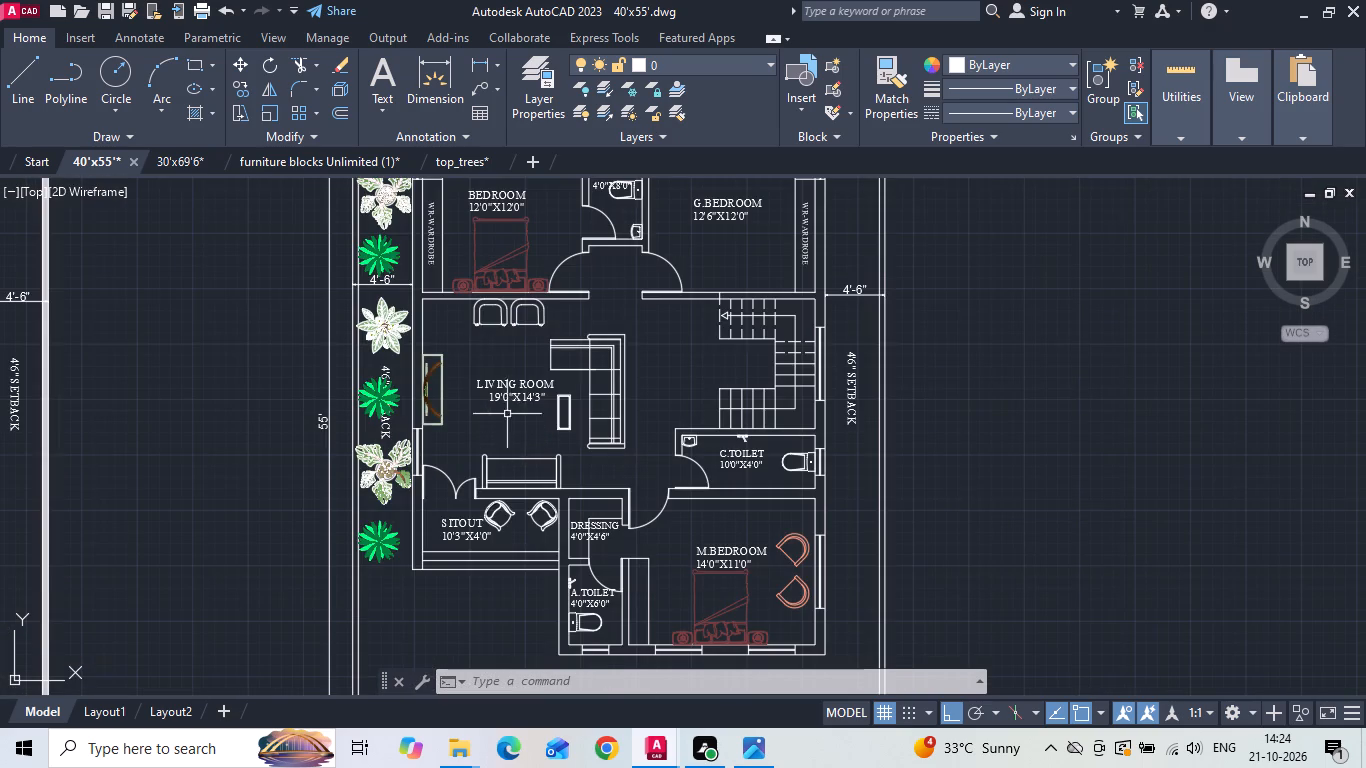
scroll(503, 371, up, 2)
double_click(525, 397)
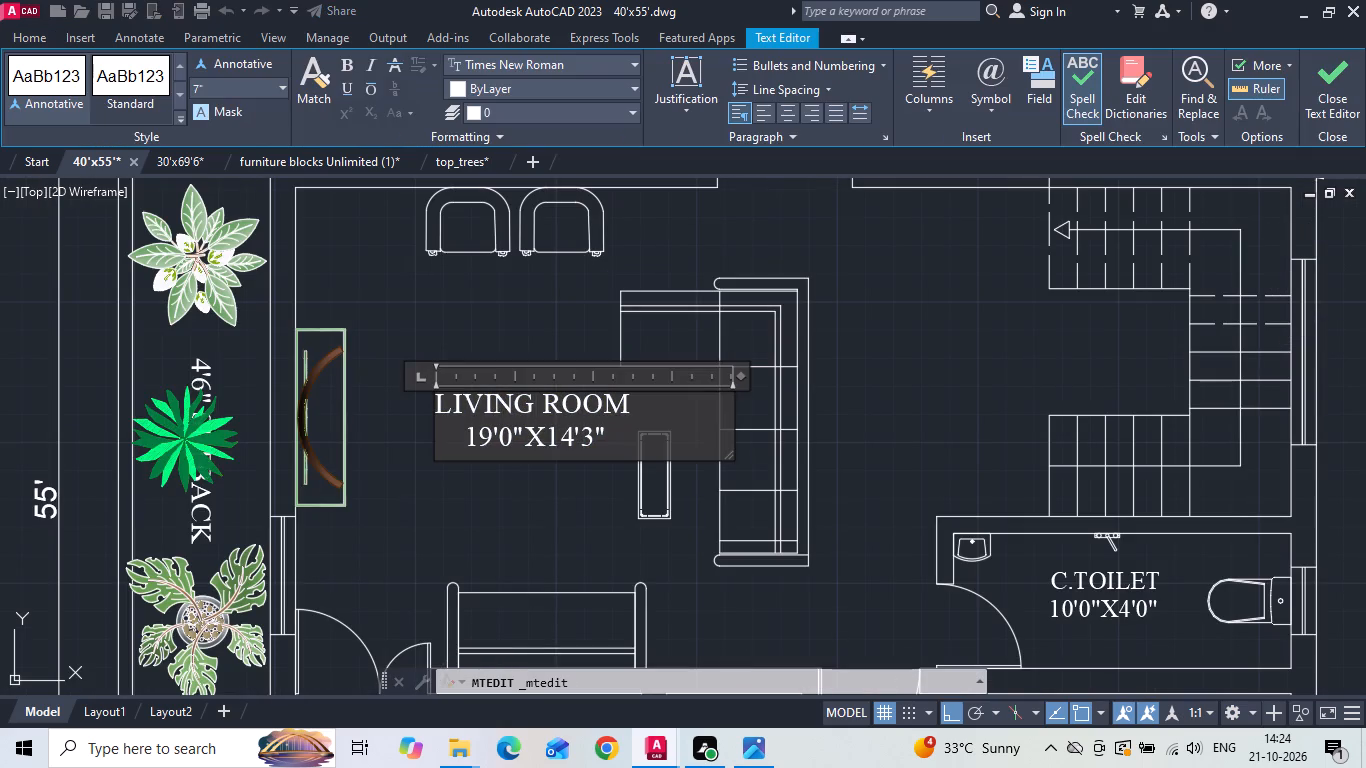
drag(638, 400, 381, 406)
key(BackSpace)
text(FAMILY LOUNGE)
click(500, 524)
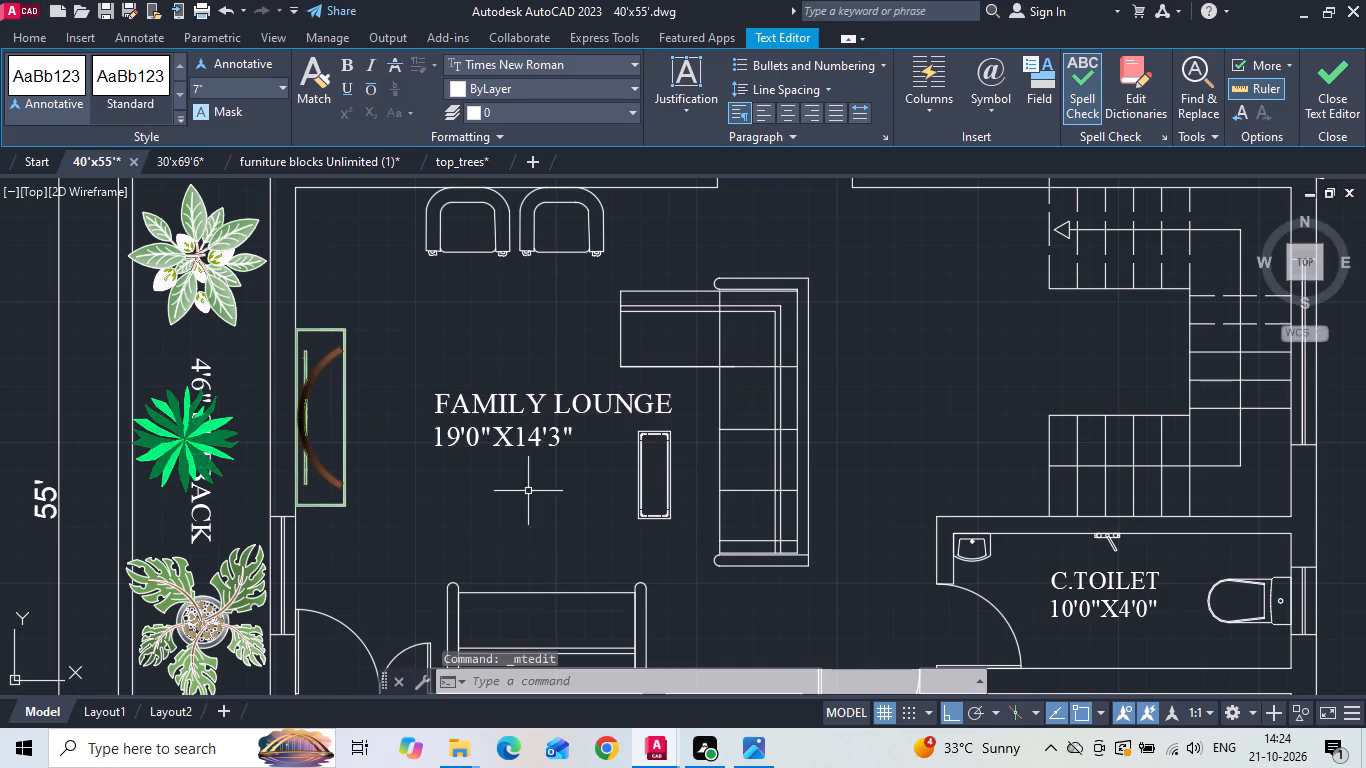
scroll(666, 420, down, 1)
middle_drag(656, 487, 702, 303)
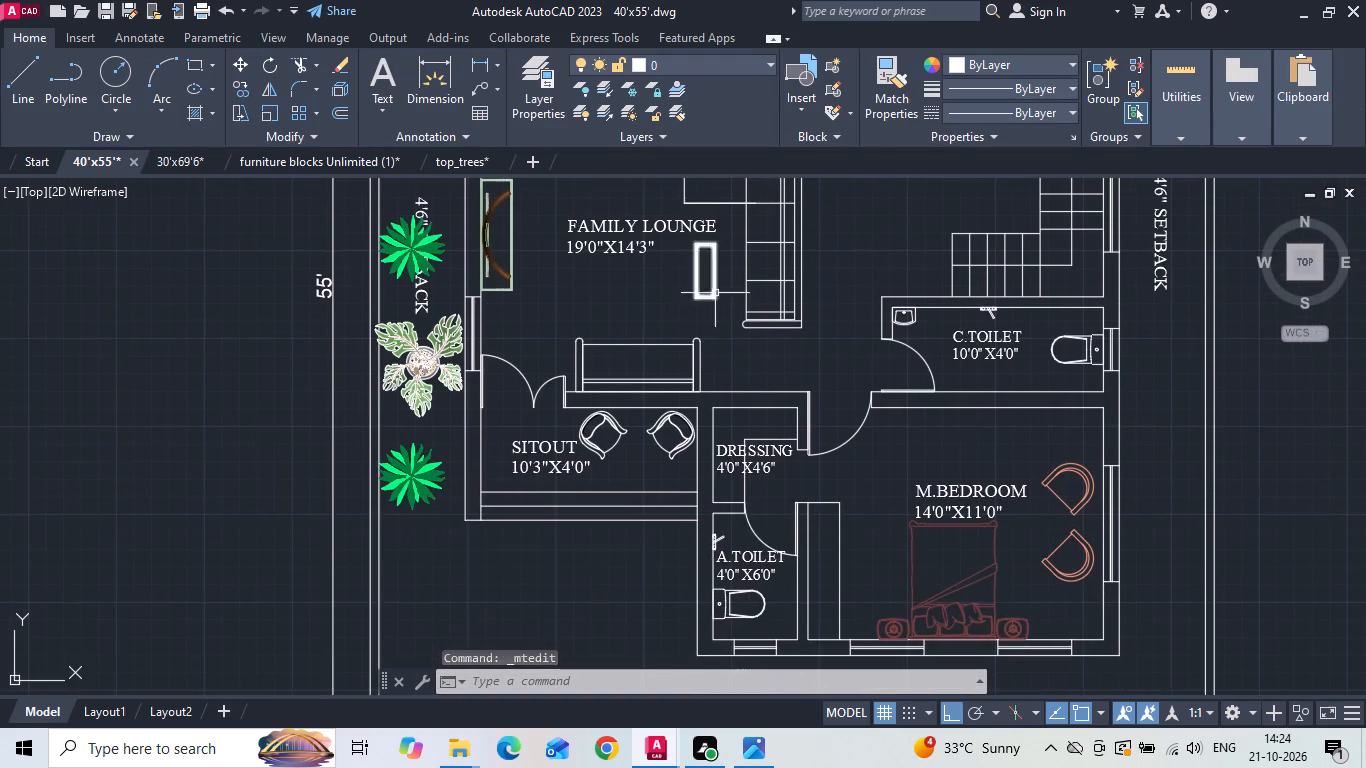
Change the SITOUT name in the room label to BALCONY, keeping its dimension line.
scroll(558, 460, up, 1)
double_click(576, 437)
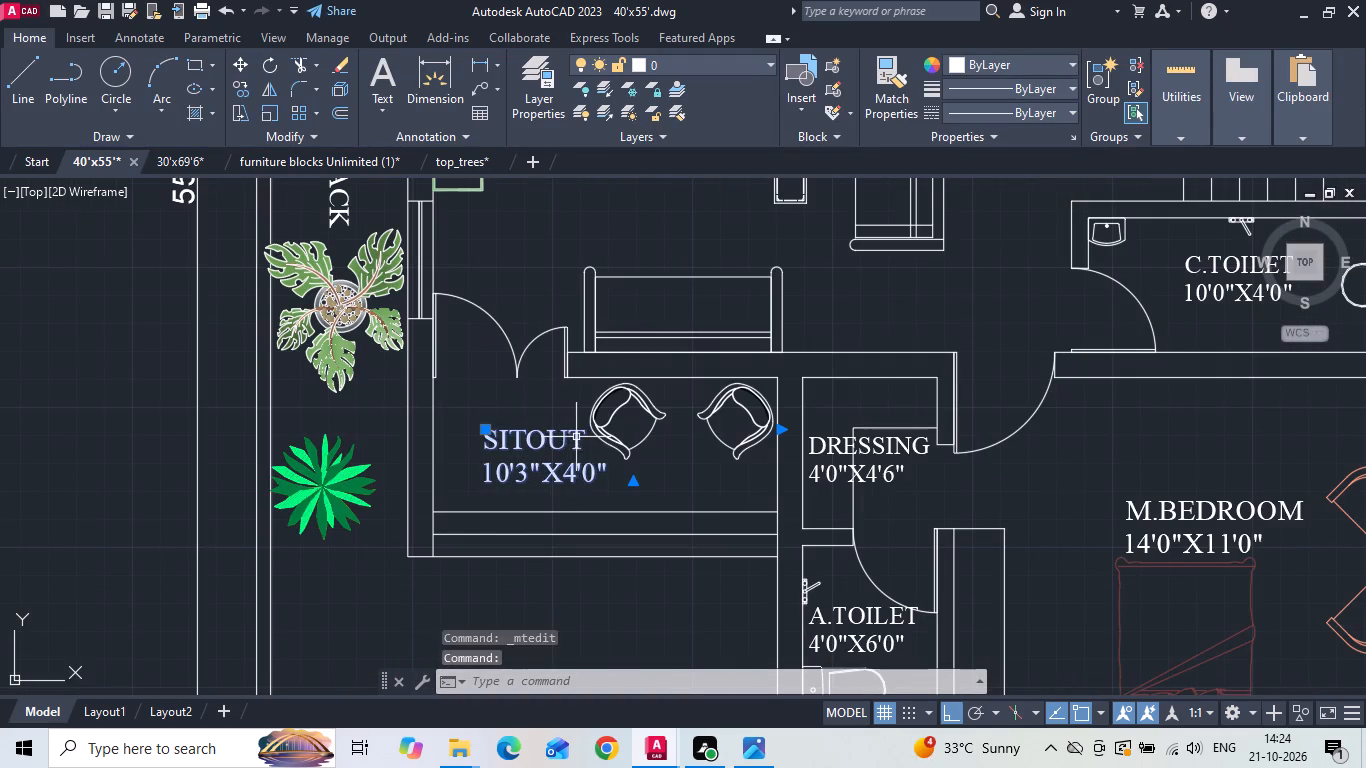
scroll(576, 438, up, 1)
drag(586, 442, 358, 447)
key(BackSpace)
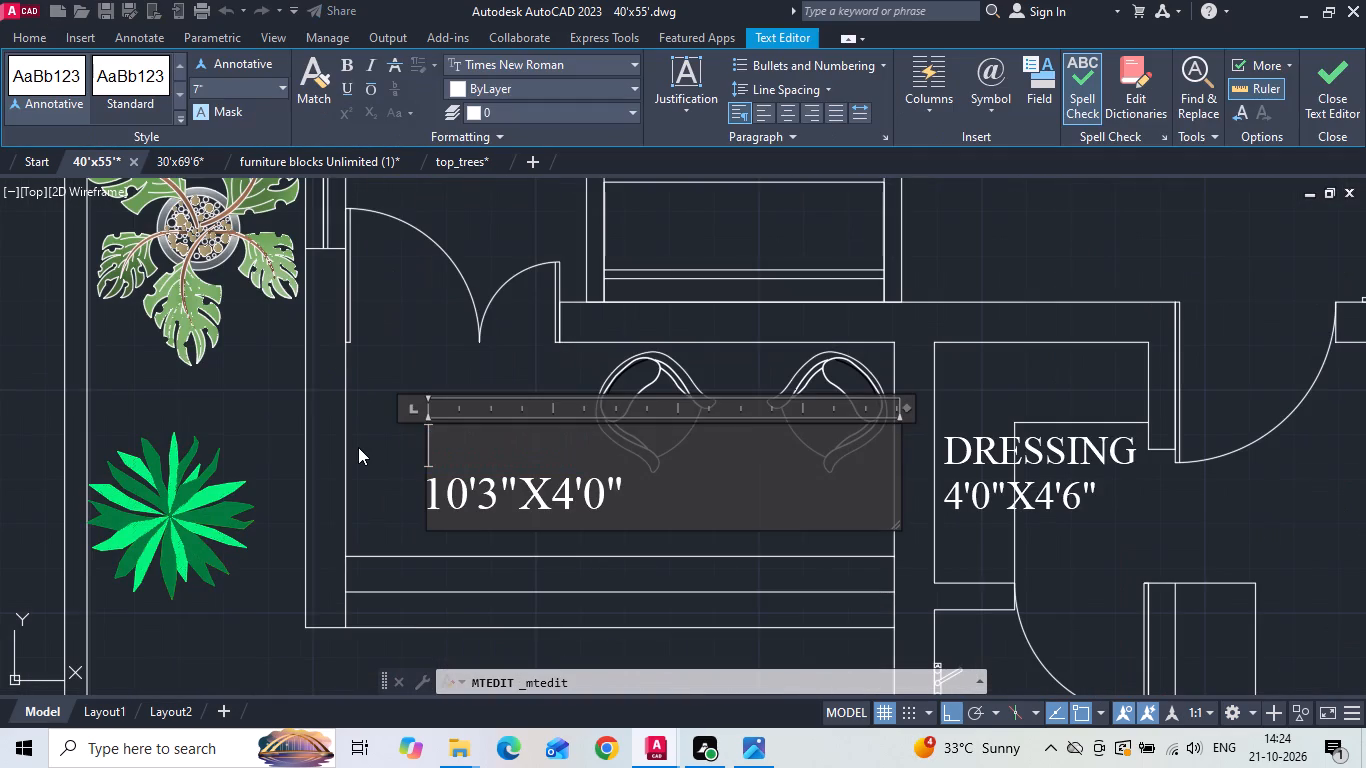
text(BALCONY)
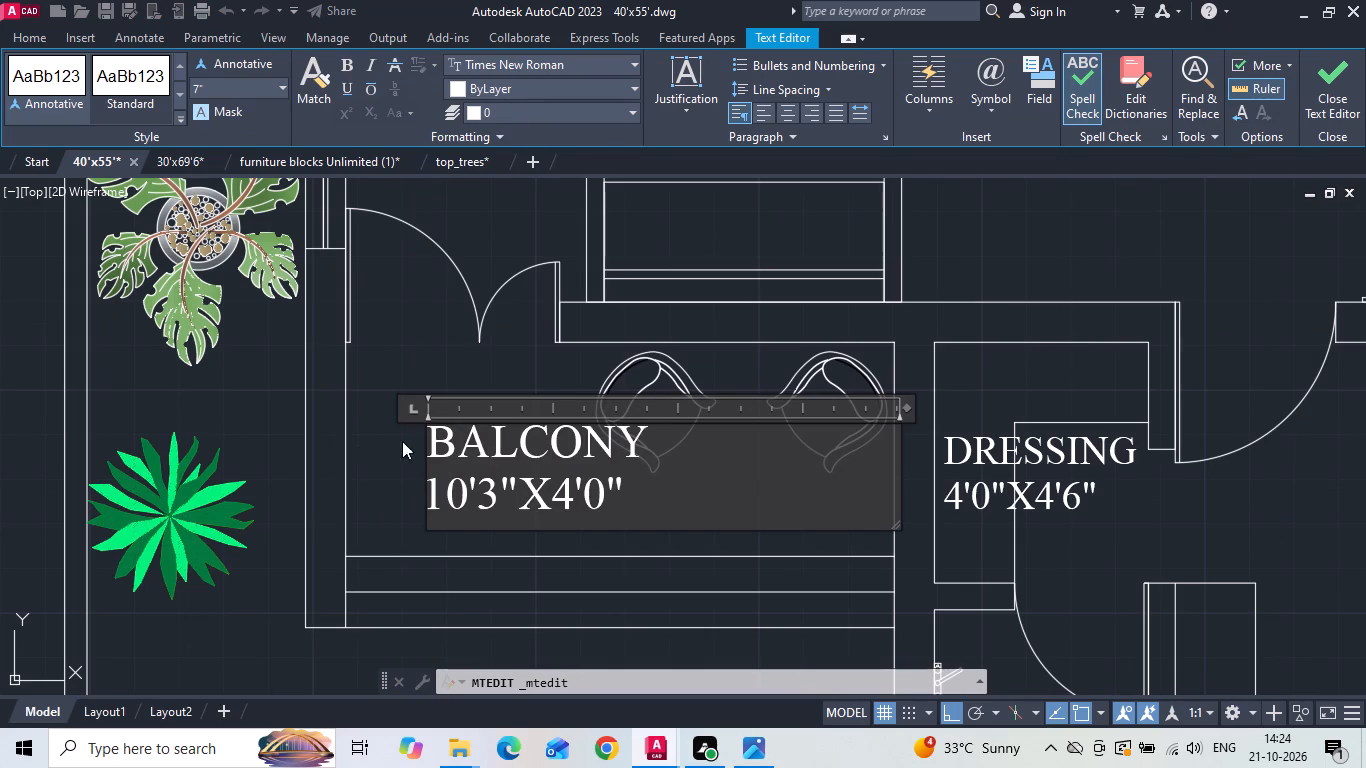
scroll(546, 441, down, 1)
click(587, 597)
Erase the two inner step lines along the BALCONY's lower edge.
drag(621, 500, 612, 513)
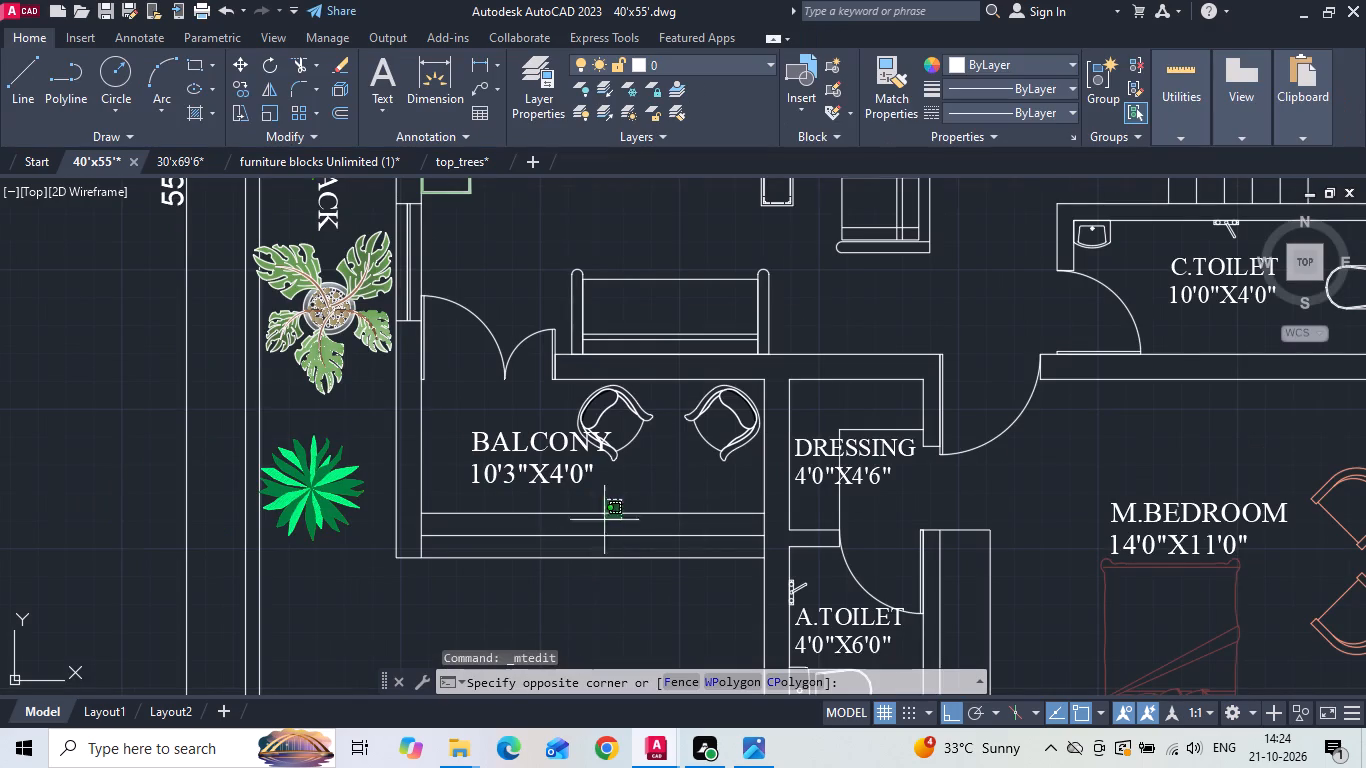
click(561, 549)
key(Delete)
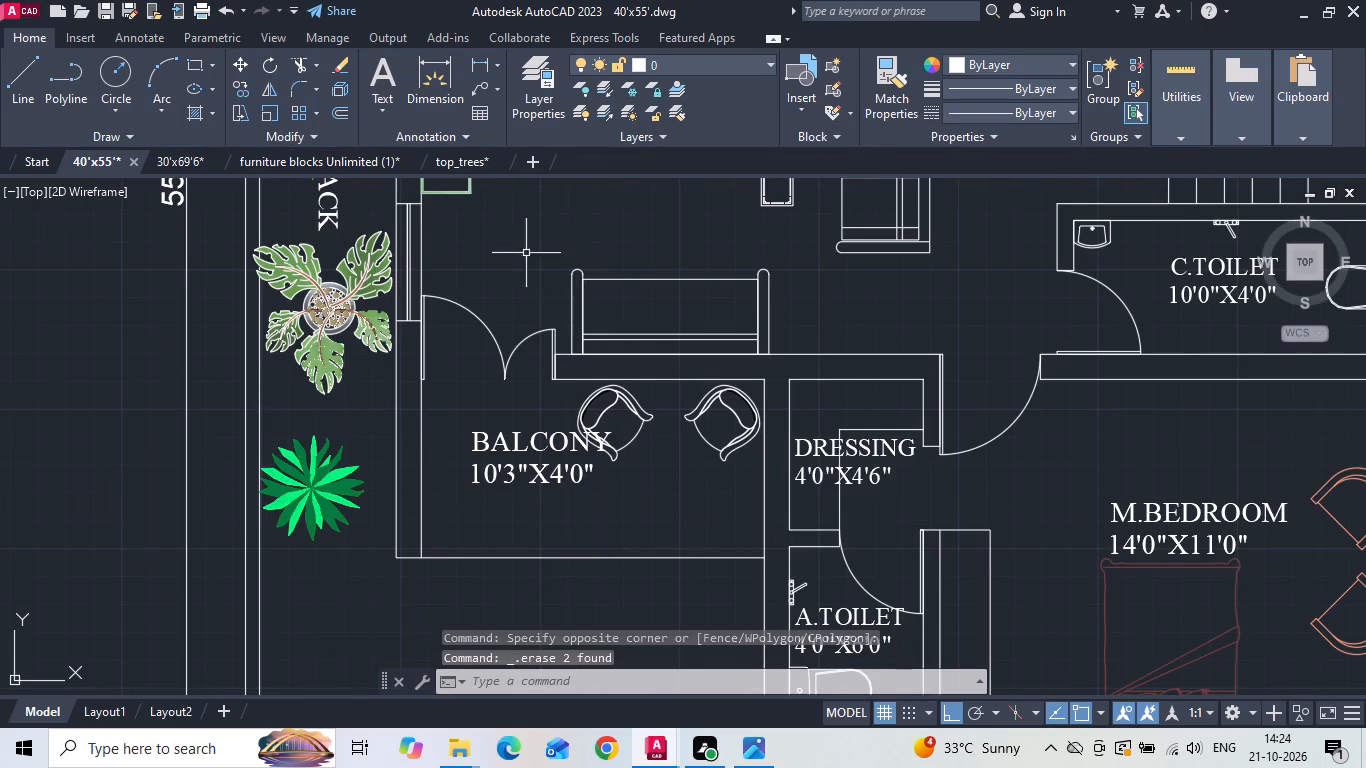
Measure the BALCONY's depth from the lounge wall to its lower edge with a temporary linear dimension.
click(479, 52)
click(680, 376)
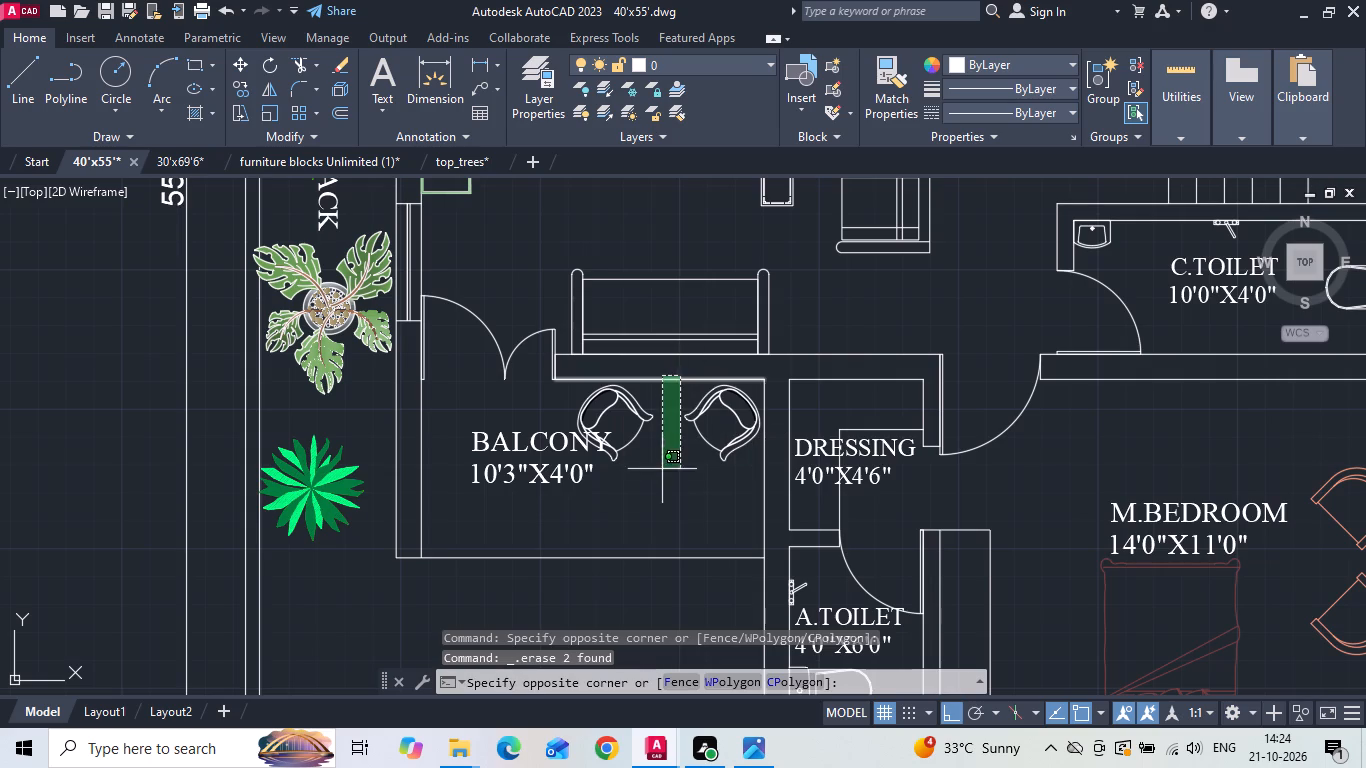
key(Escape)
click(470, 59)
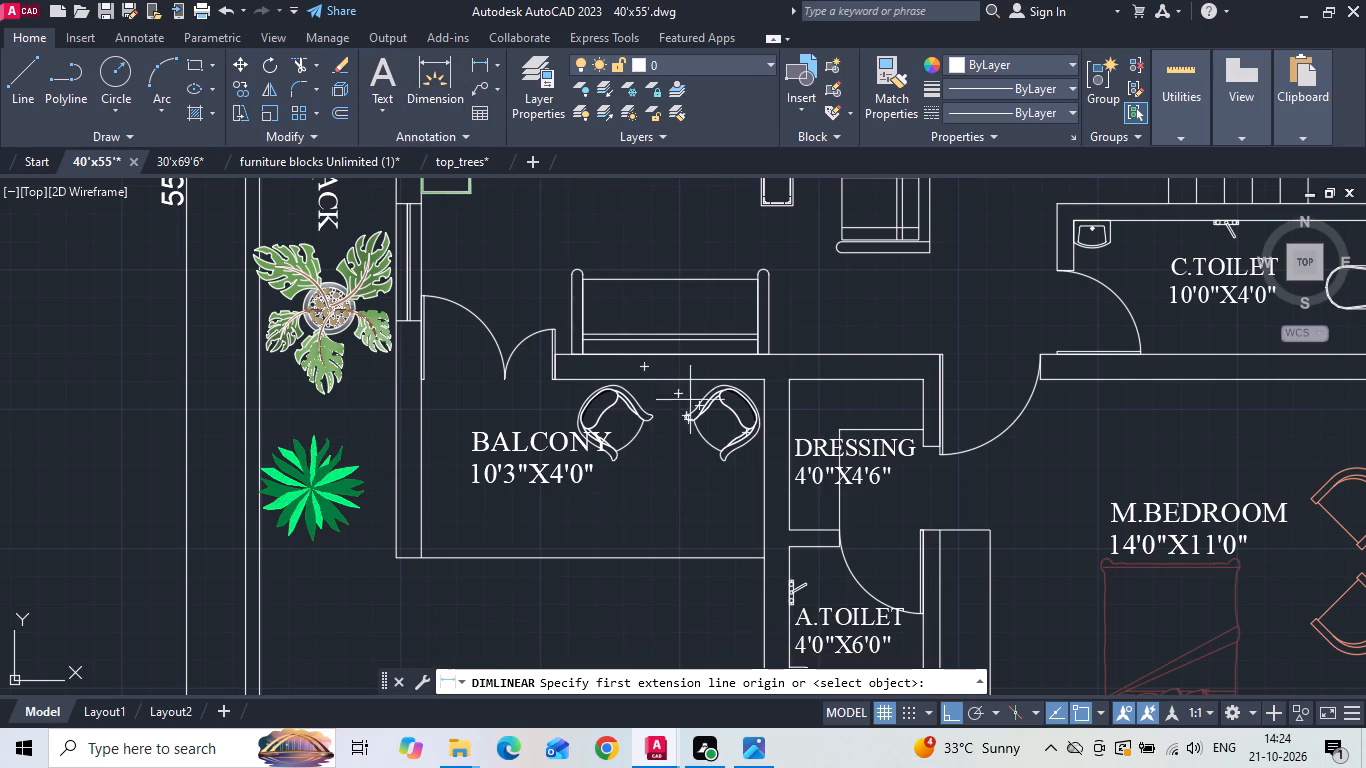
click(683, 381)
click(682, 552)
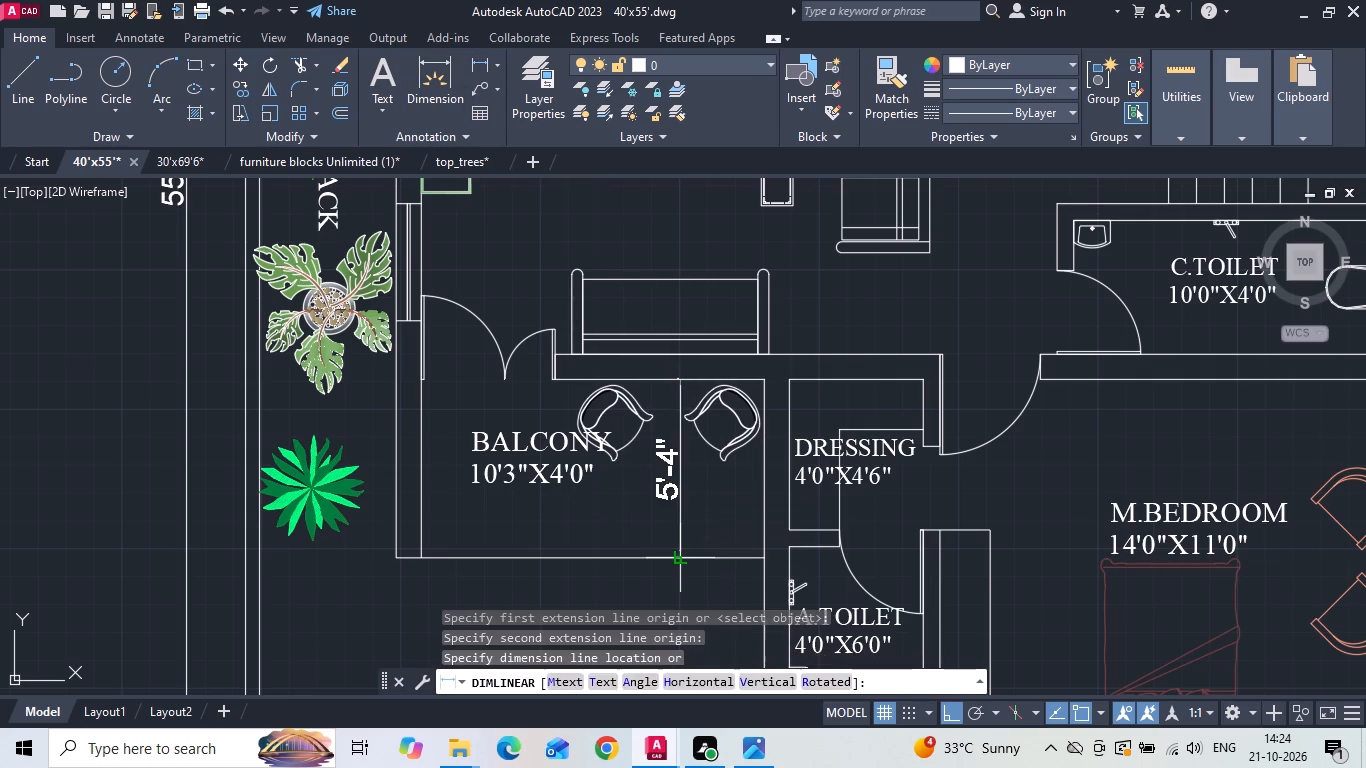
key(Escape)
Change the dimension line in the BALCONY label to 10'3"X5'4".
scroll(578, 497, up, 1)
double_click(576, 474)
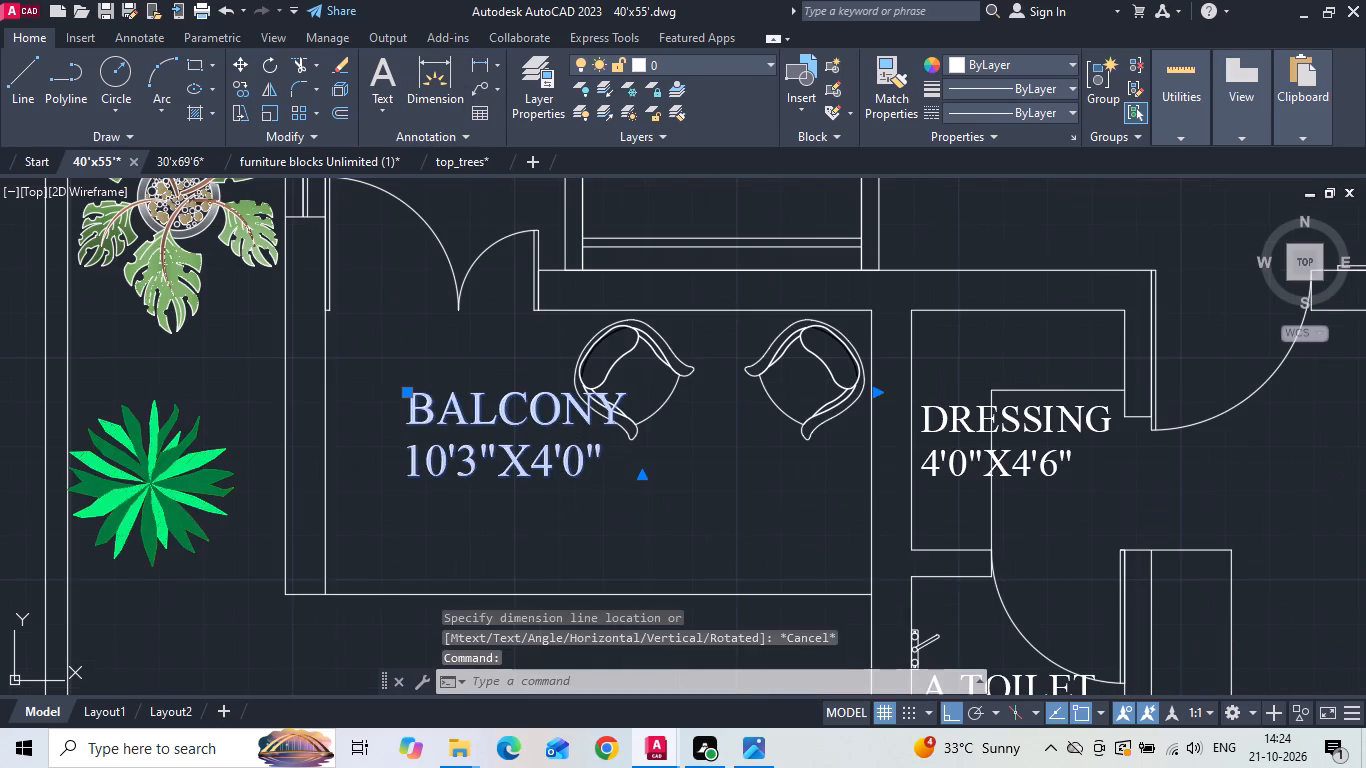
key(BackSpace)
key(4)
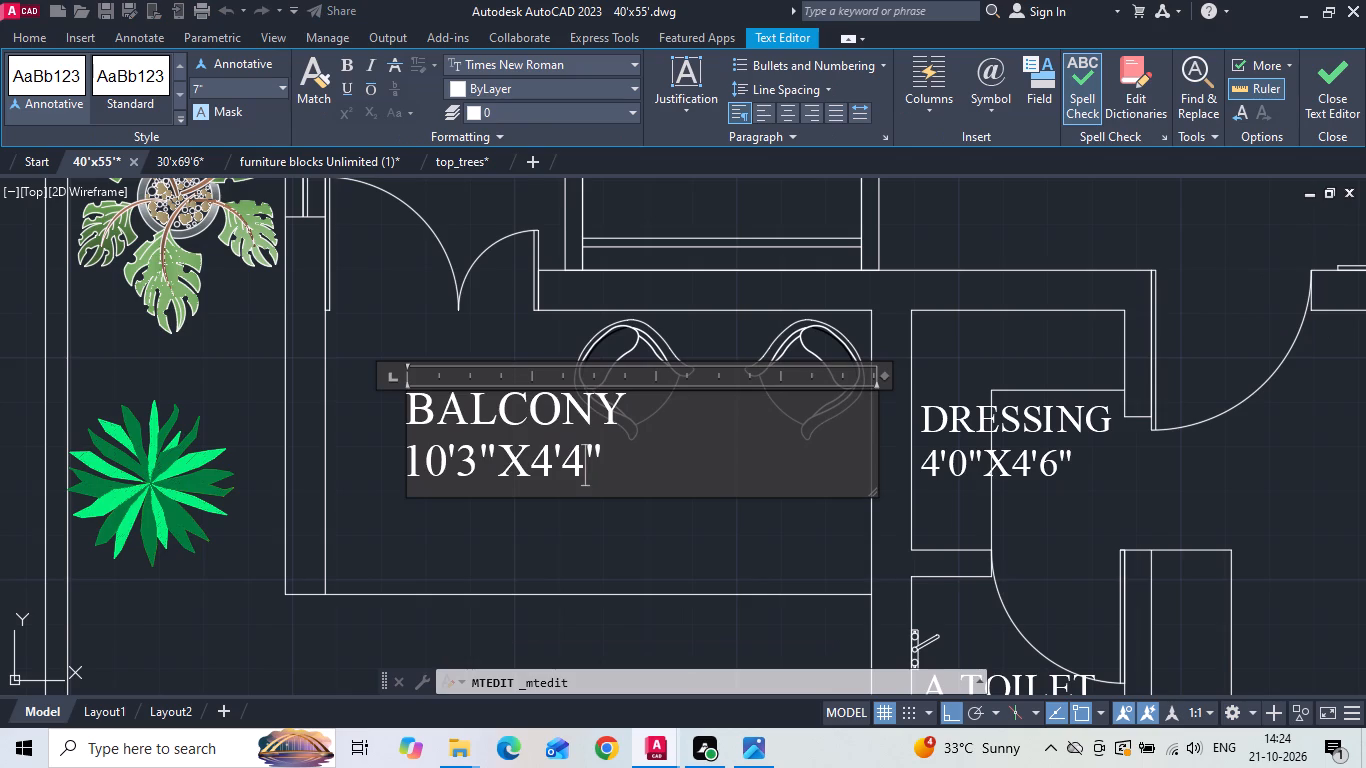
click(553, 471)
text(=4)
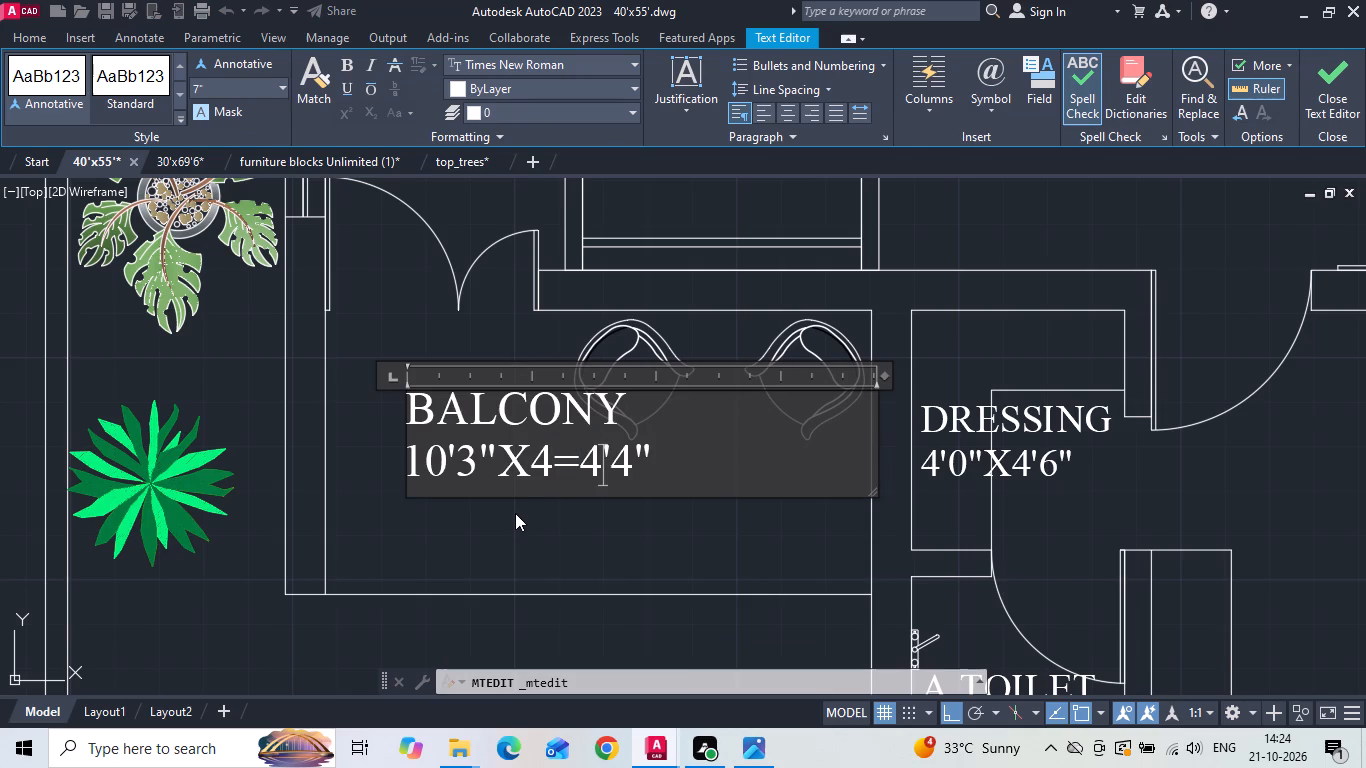
key(BackSpace)
key(BackSpace)
key(BackSpace)
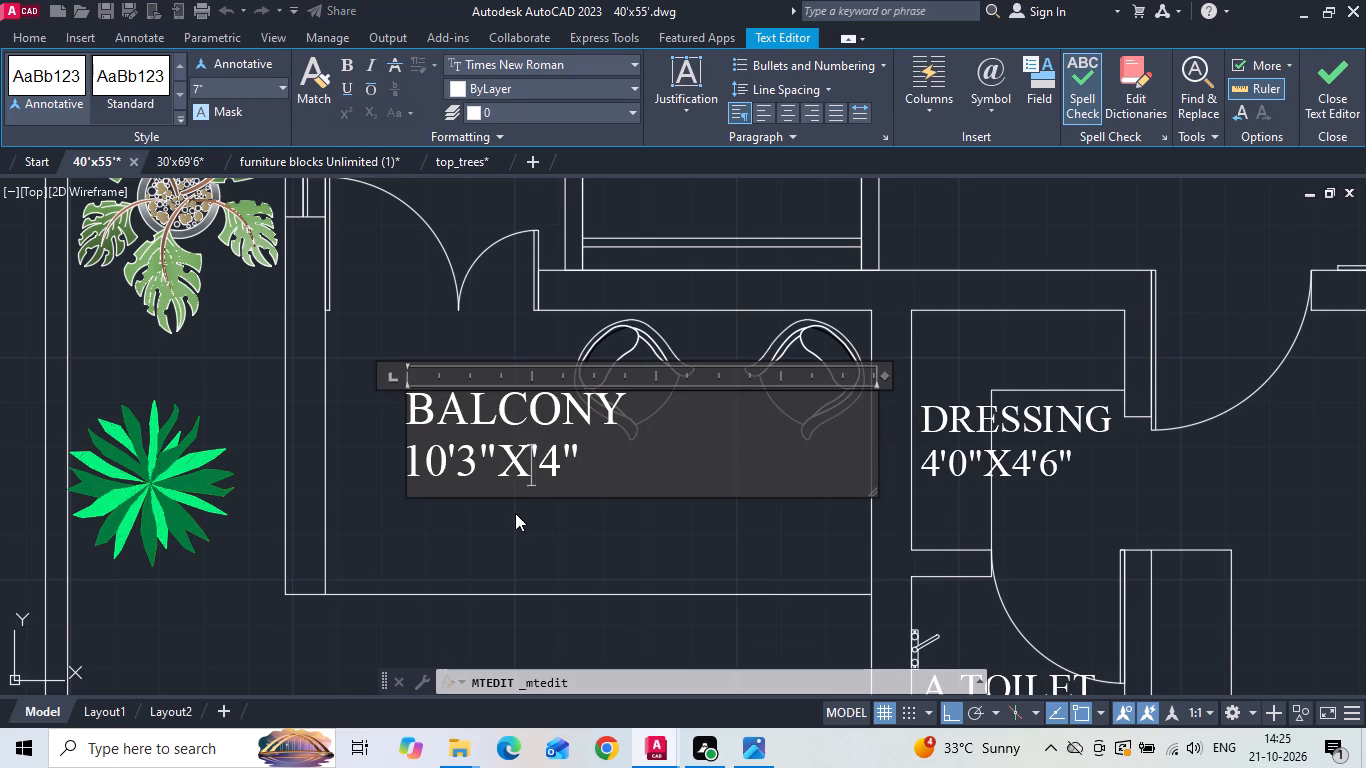
key(5)
click(691, 543)
Offset the BALCONY's lower edge line 2 inches inward.
text(O 2)
key(space)
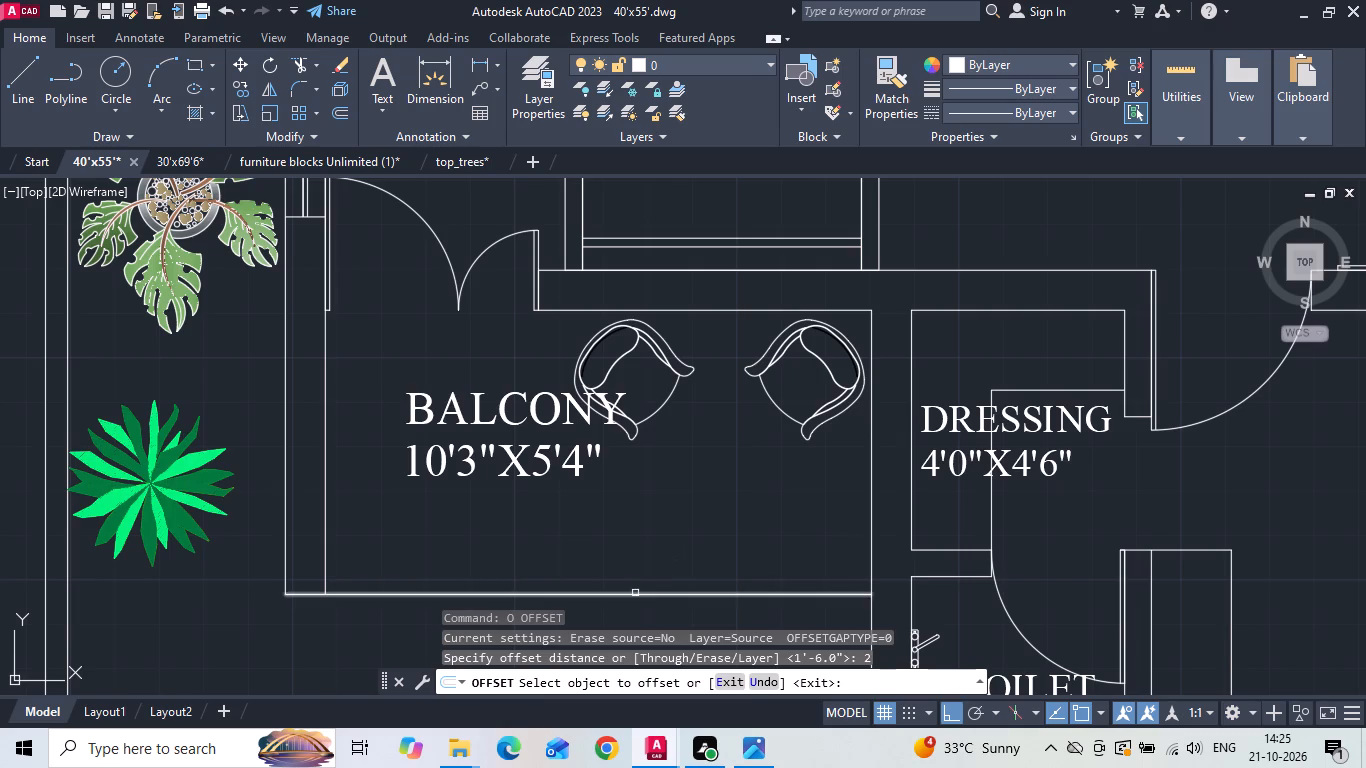
click(632, 596)
click(635, 552)
key(Escape)
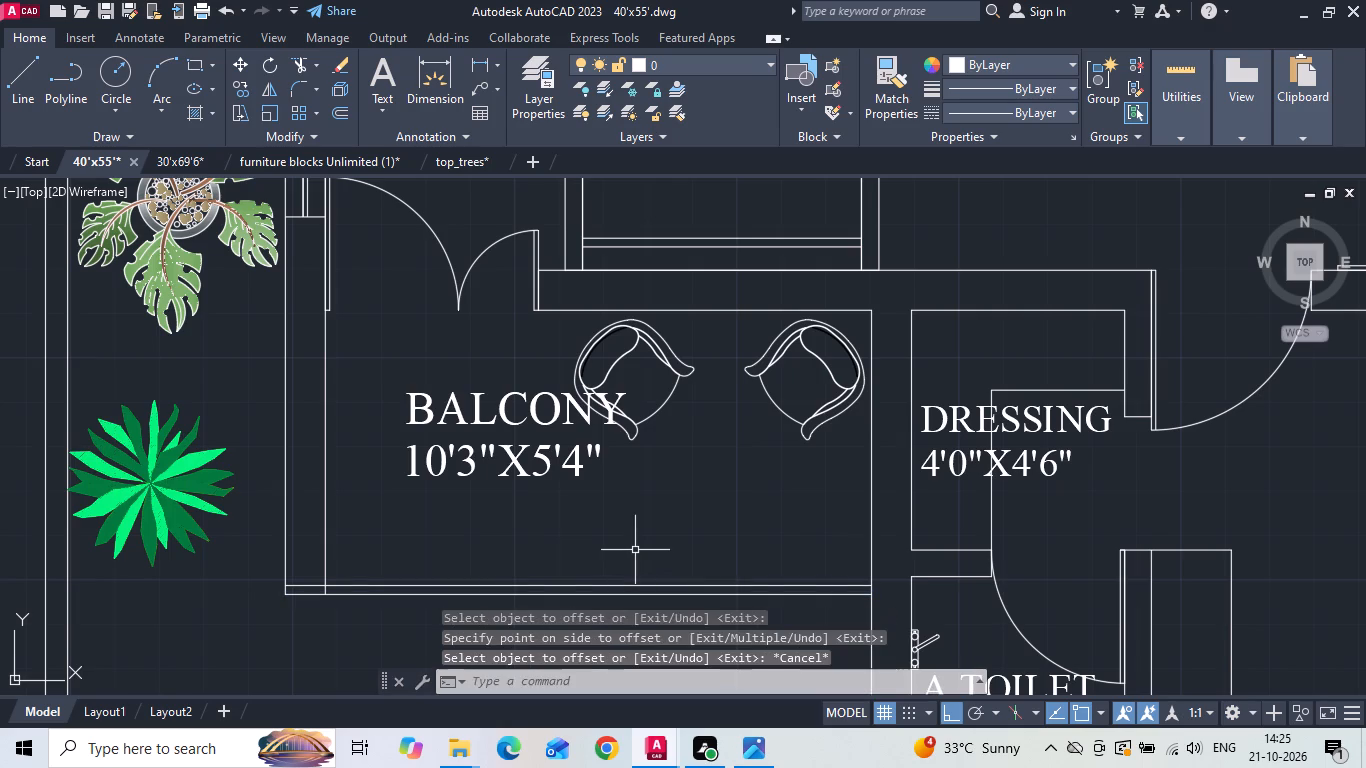
Trim the new offset line where it runs across the thickness of the BALCONY's left wall.
key(t)
key(r)
key(space)
key(space)
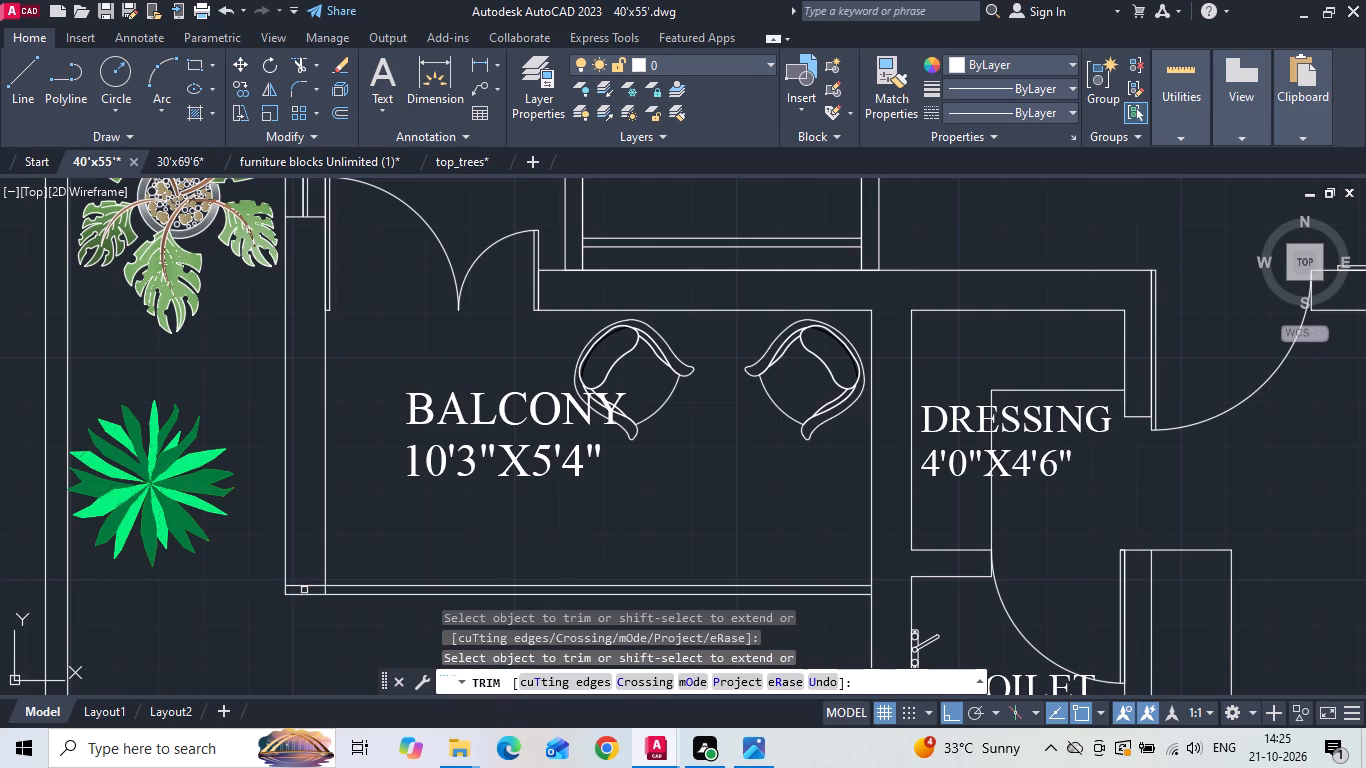
click(304, 587)
scroll(635, 455, down, 3)
key(Escape)
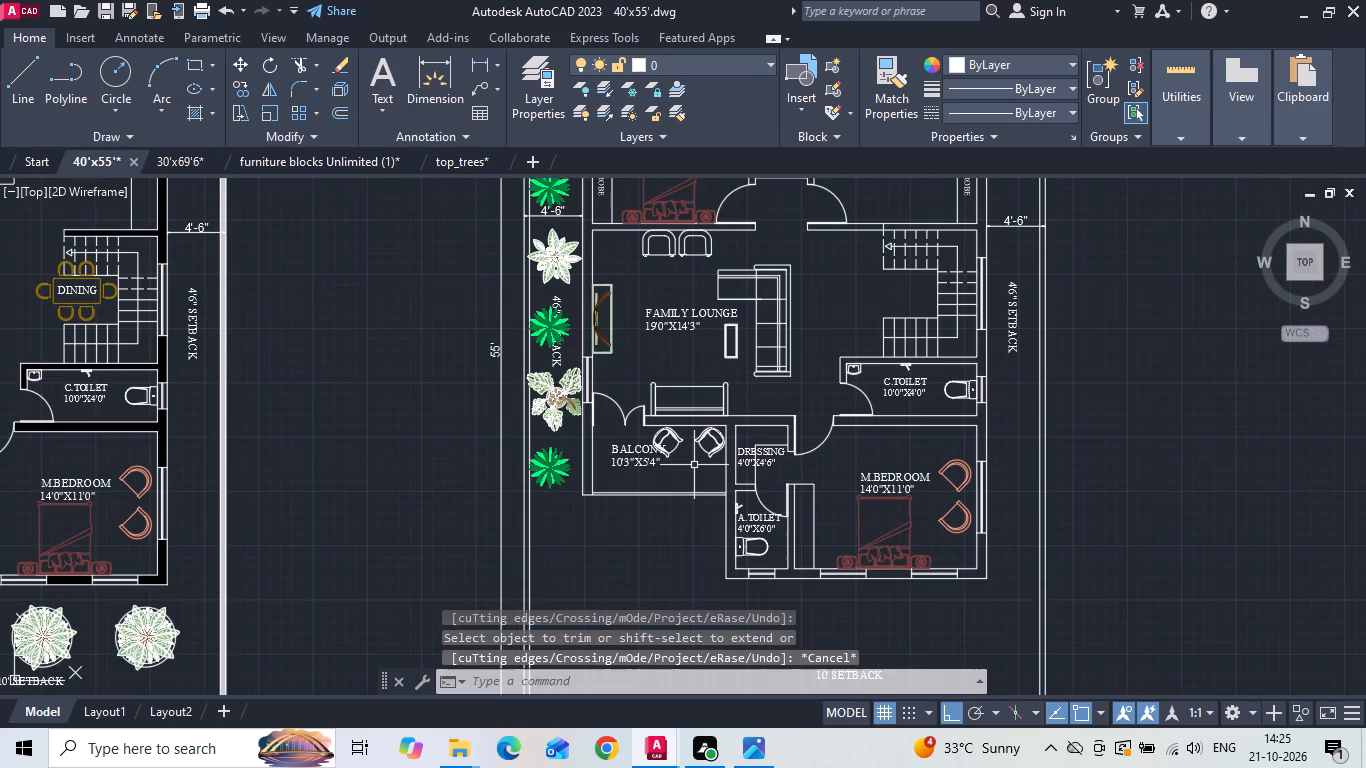
Erase the TV unit from the FAMILY LOUNGE's left wall.
scroll(609, 291, up, 2)
drag(612, 263, 588, 321)
click(573, 356)
key(Delete)
Mirror the L-shaped sofa and coffee table across a vertical line through the FAMILY LOUNGE onto its left side, keeping the originals.
scroll(577, 354, down, 1)
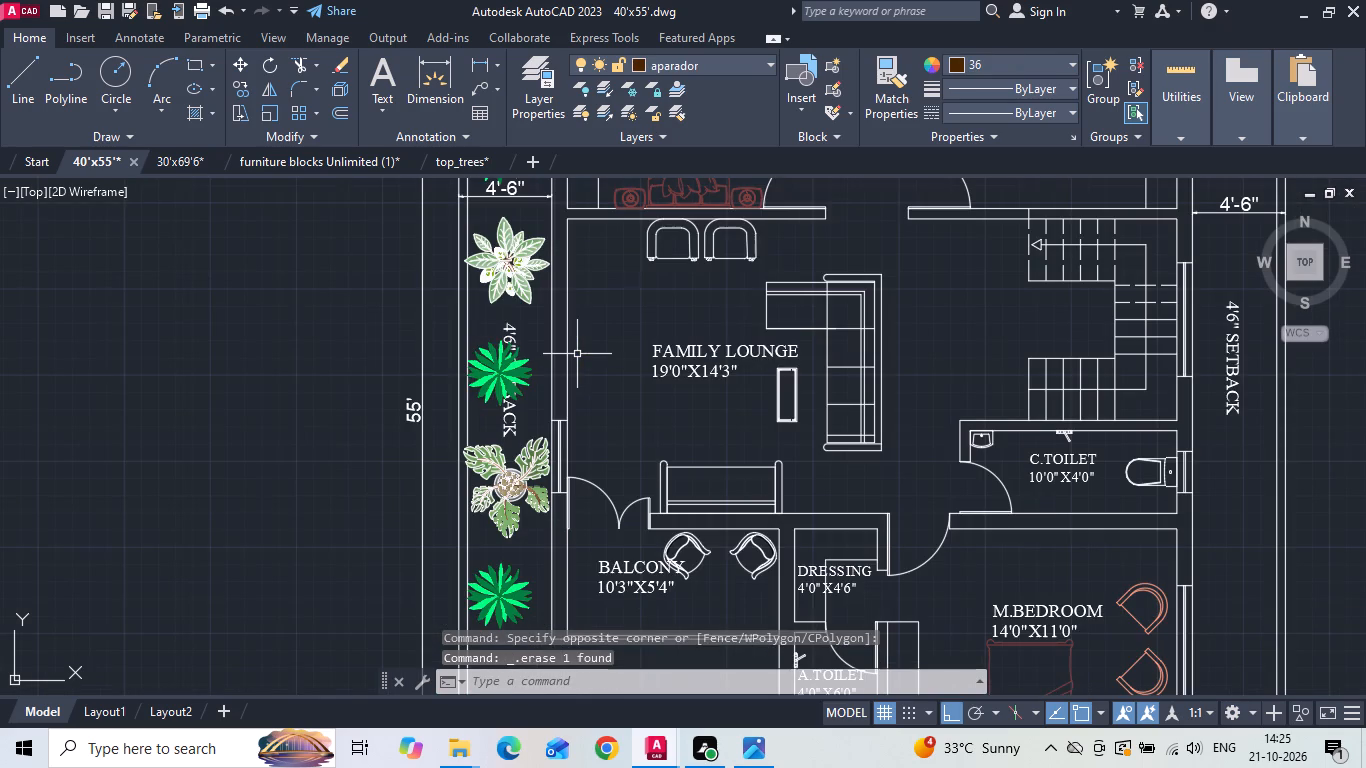
middle_drag(579, 359, 576, 382)
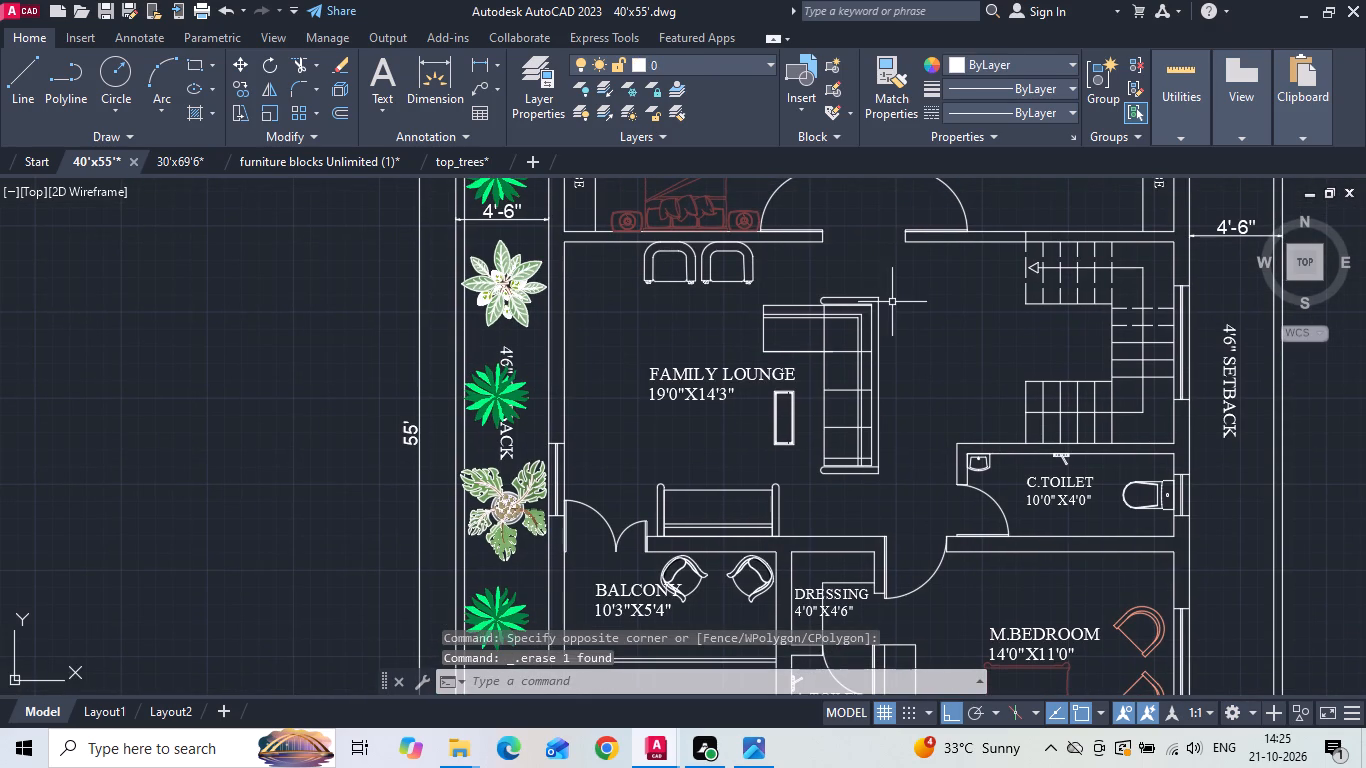
click(903, 290)
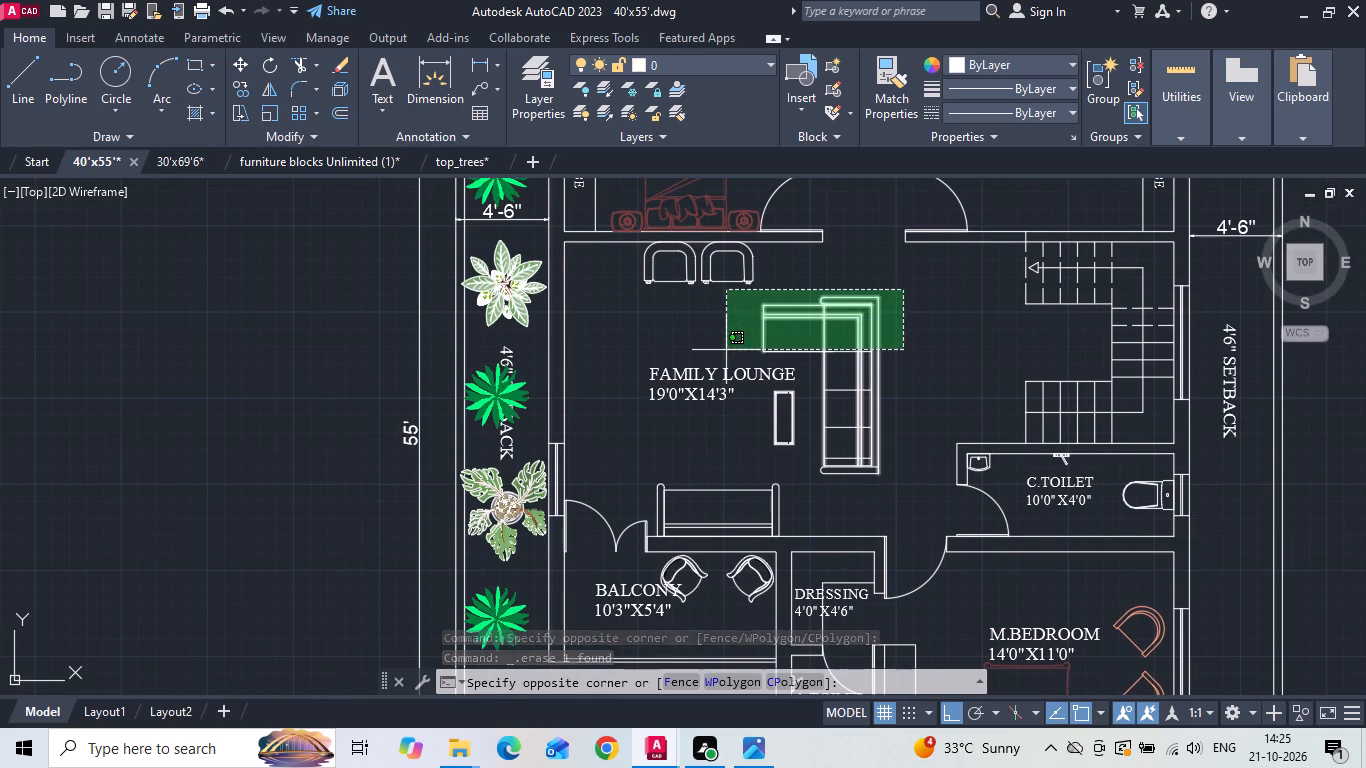
click(726, 350)
click(887, 344)
click(821, 508)
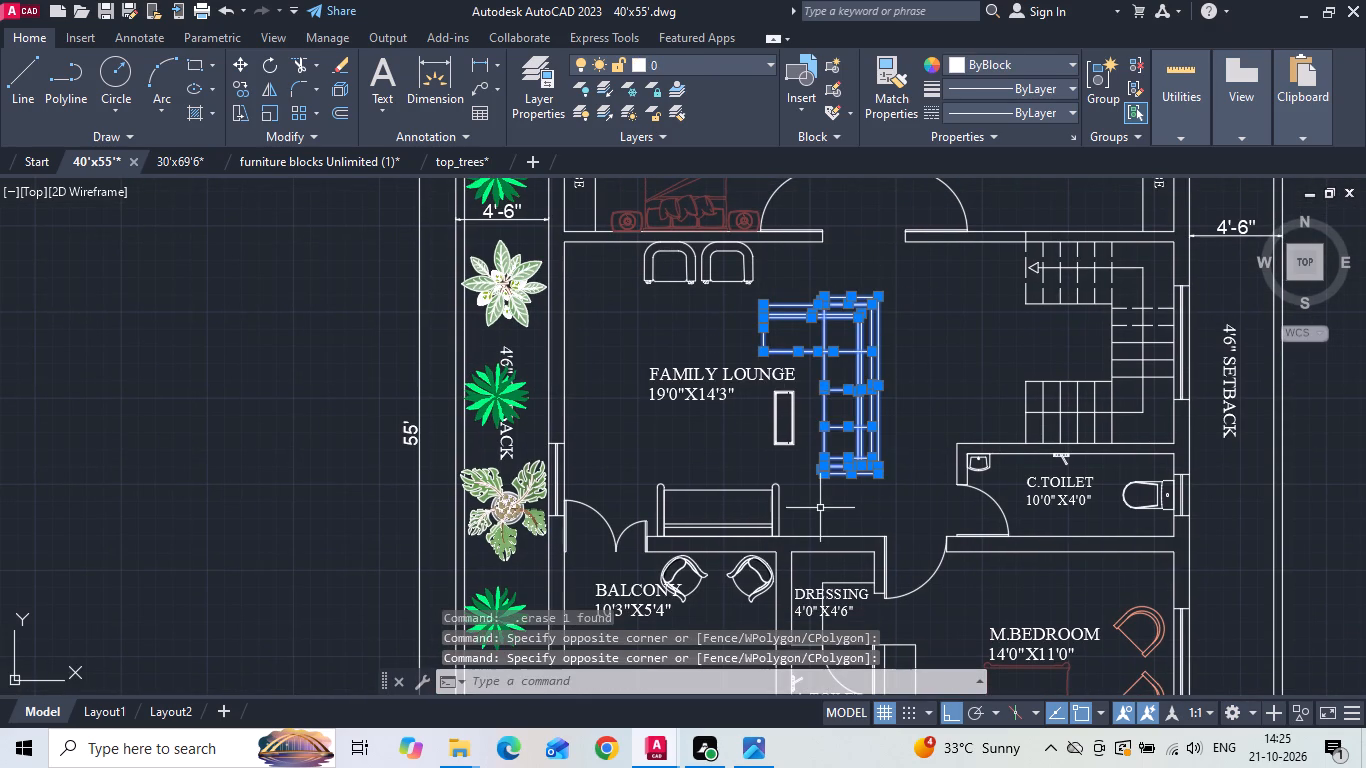
drag(815, 412, 764, 447)
click(757, 450)
text(MI)
key(space)
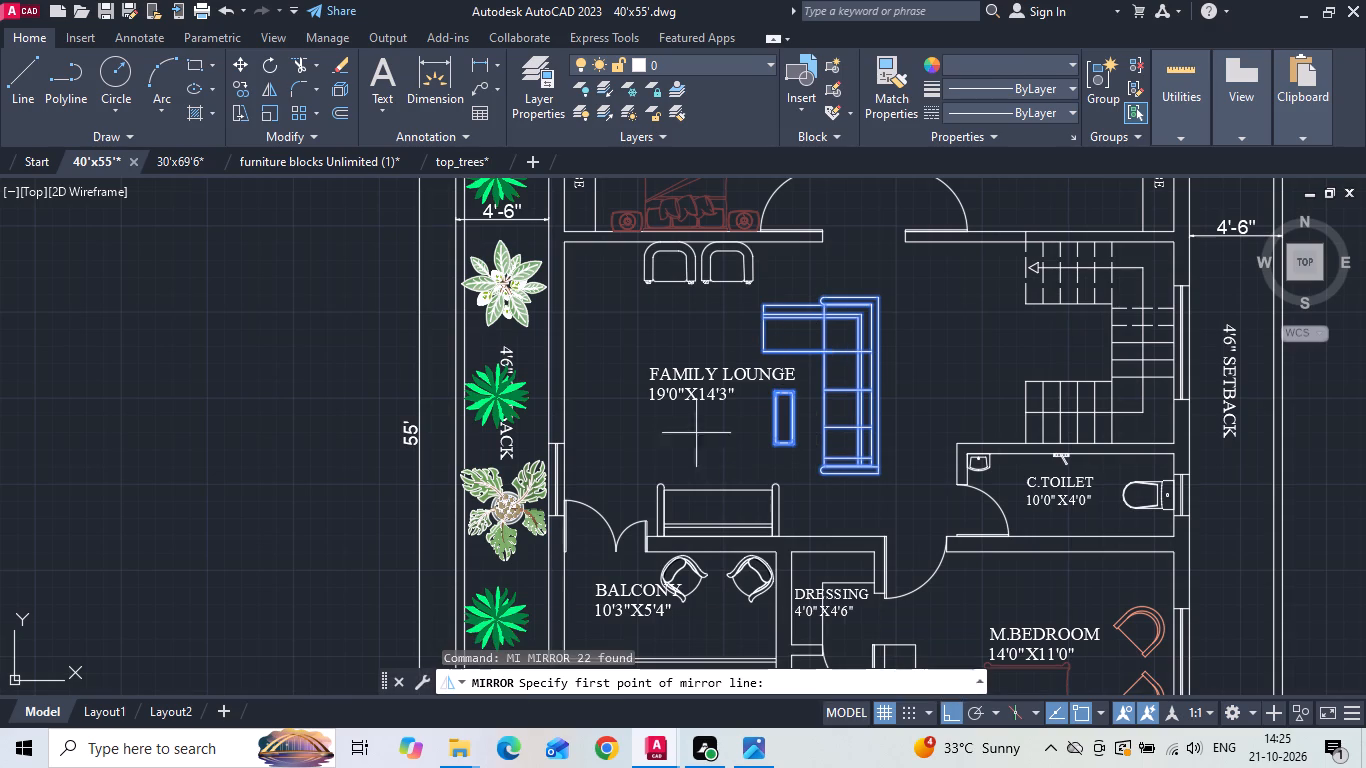
drag(741, 327, 742, 344)
click(726, 452)
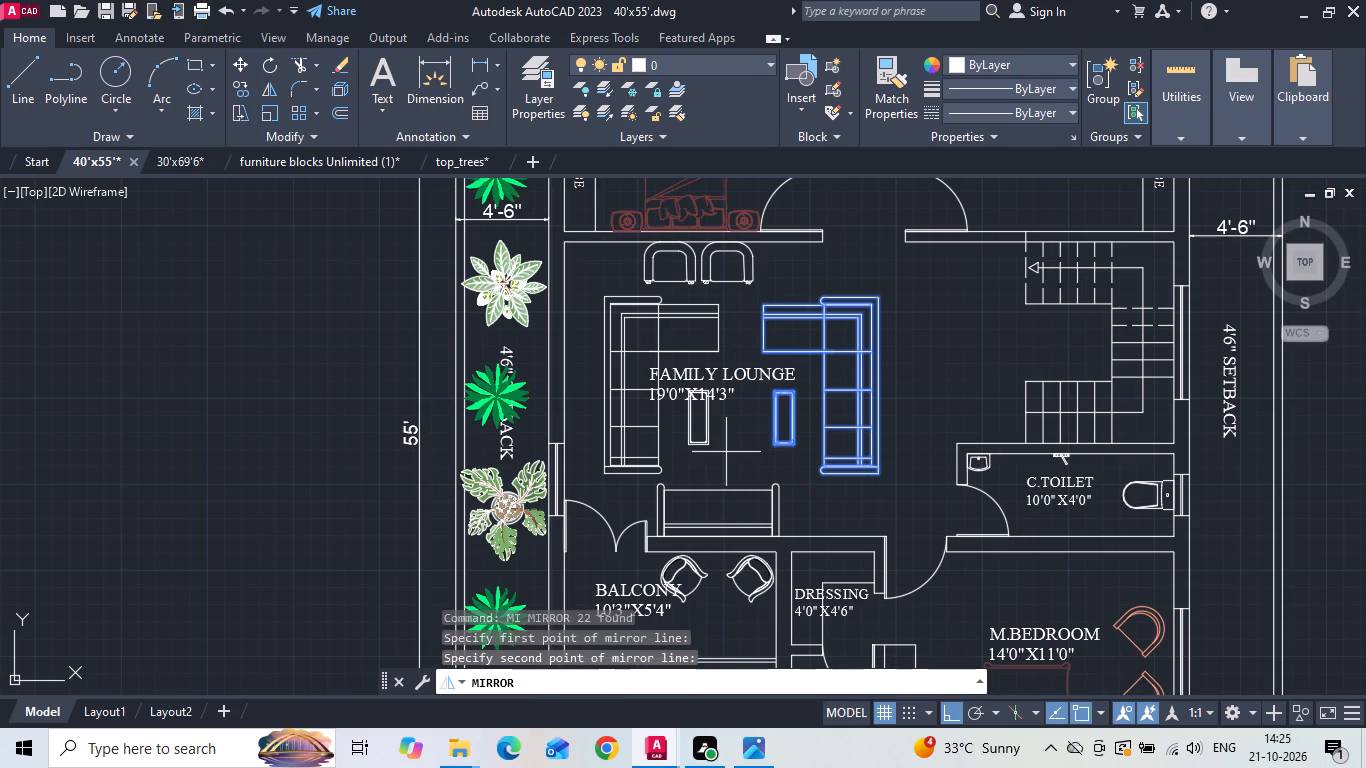
text(N)
key(space)
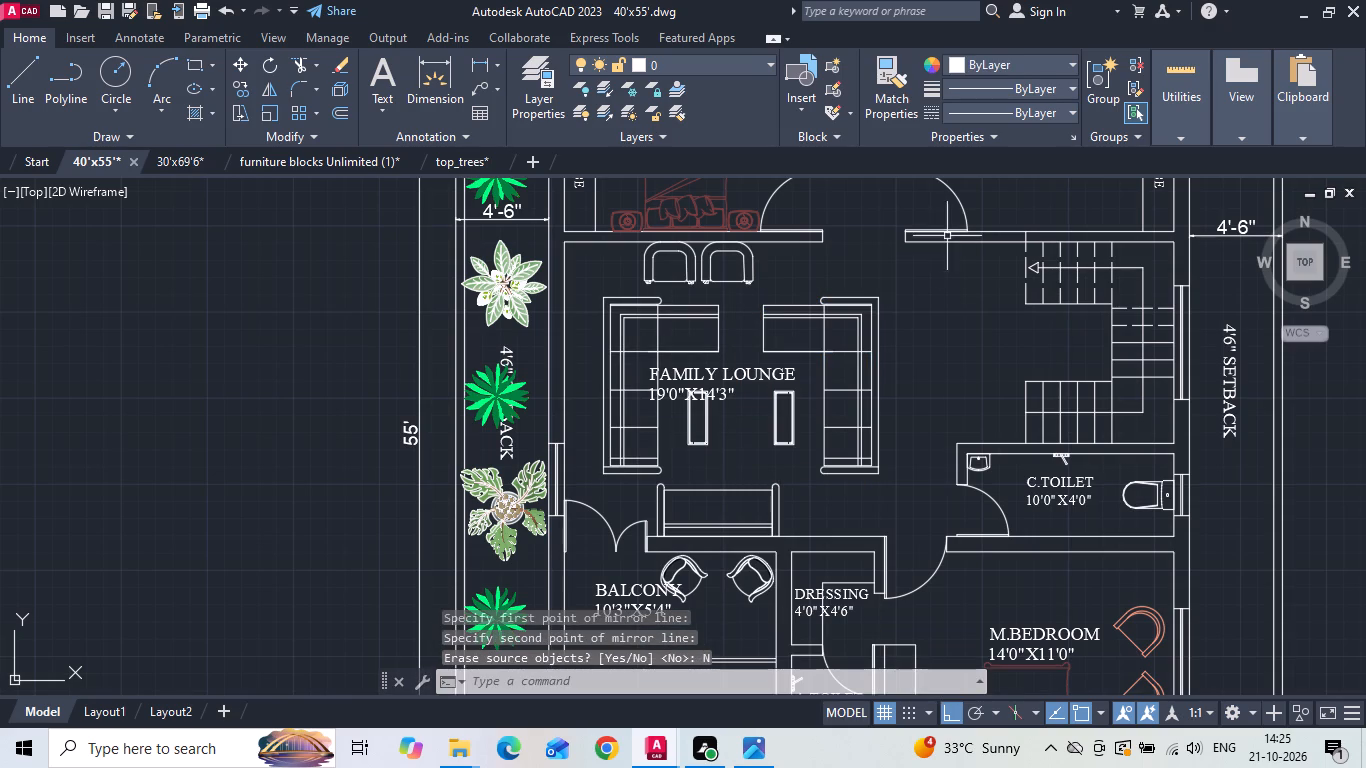
Erase the original L-shaped sofa and coffee table on the FAMILY LOUNGE's right side, including the leftover sofa lines.
drag(915, 285, 850, 354)
scroll(800, 446, up, 1)
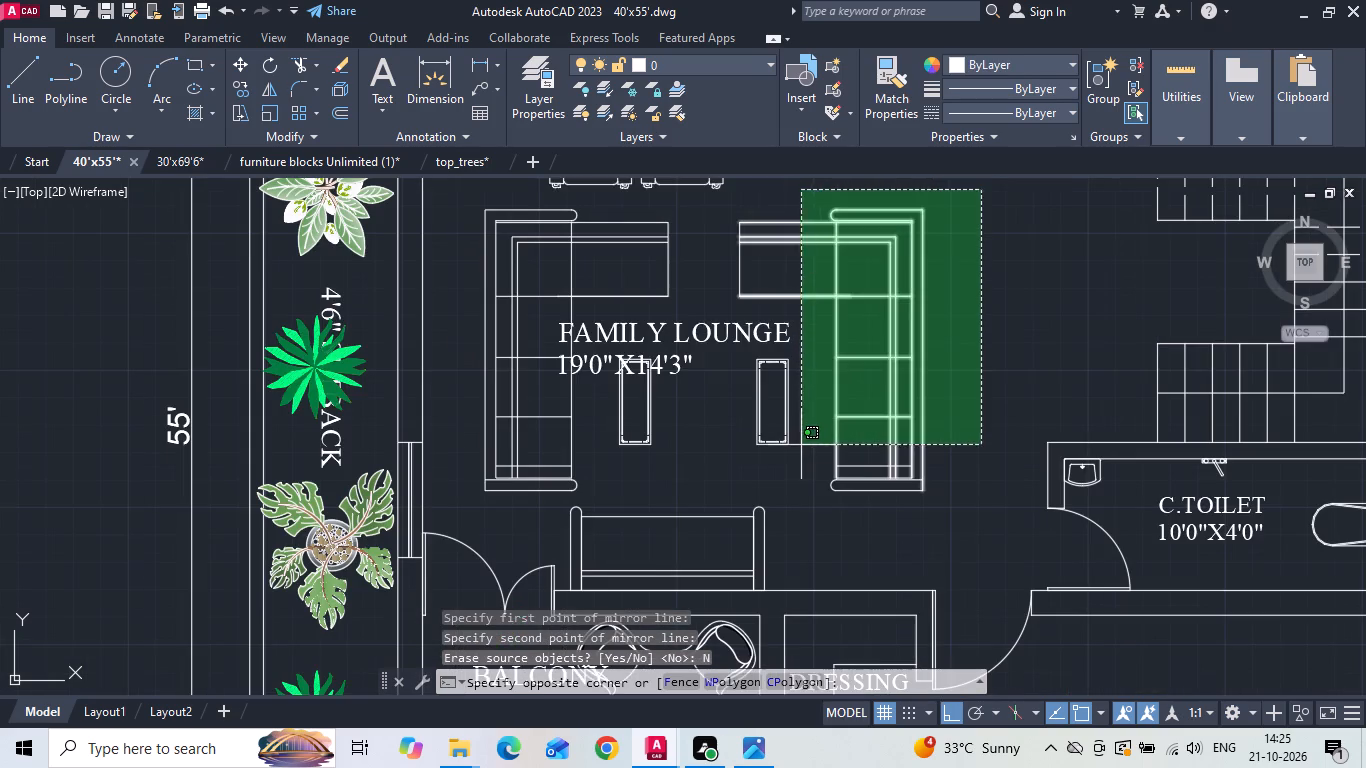
click(802, 444)
key(Delete)
drag(944, 405, 896, 462)
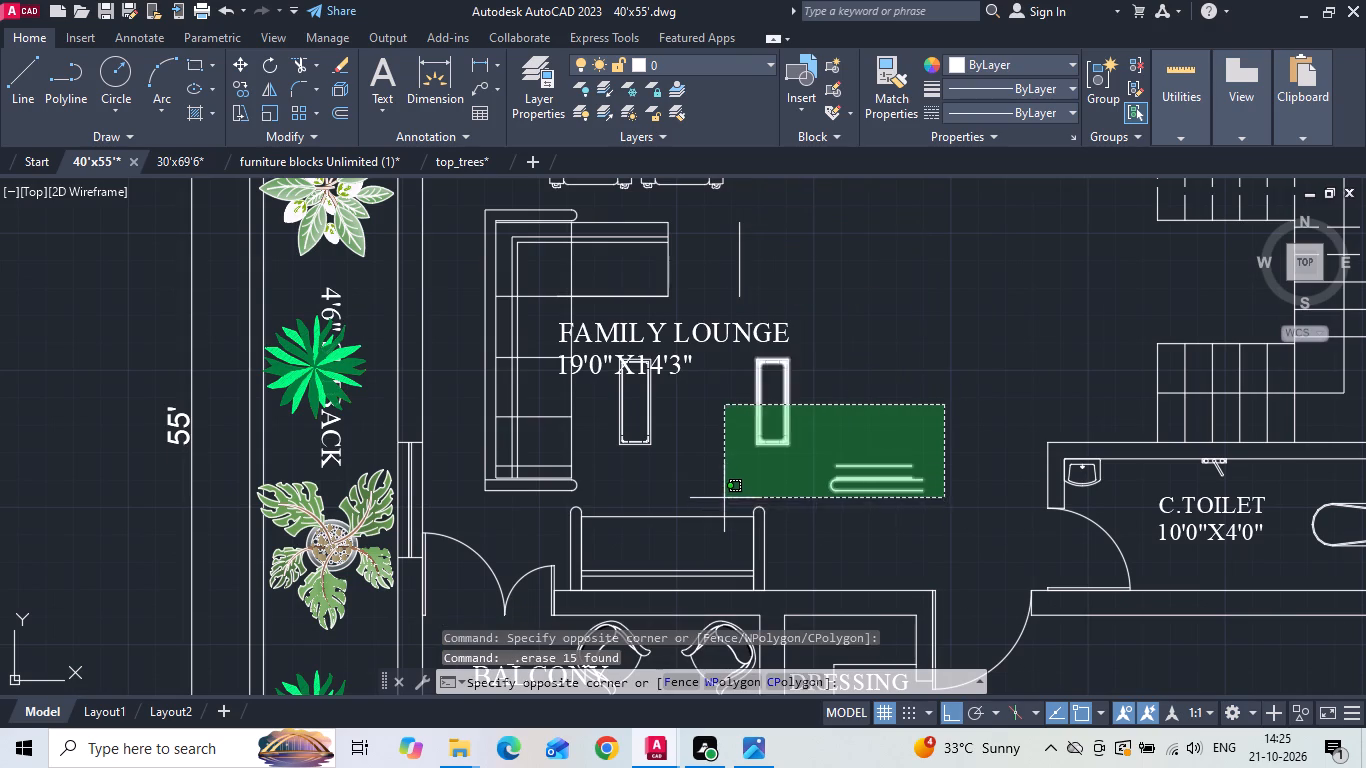
click(724, 496)
key(Delete)
drag(813, 261, 766, 266)
click(688, 268)
key(Delete)
Move the mirrored L-shaped sofa together with the FAMILY LOUNGE label horizontally until the sofa sits beside the left wall.
middle_drag(710, 389, 705, 475)
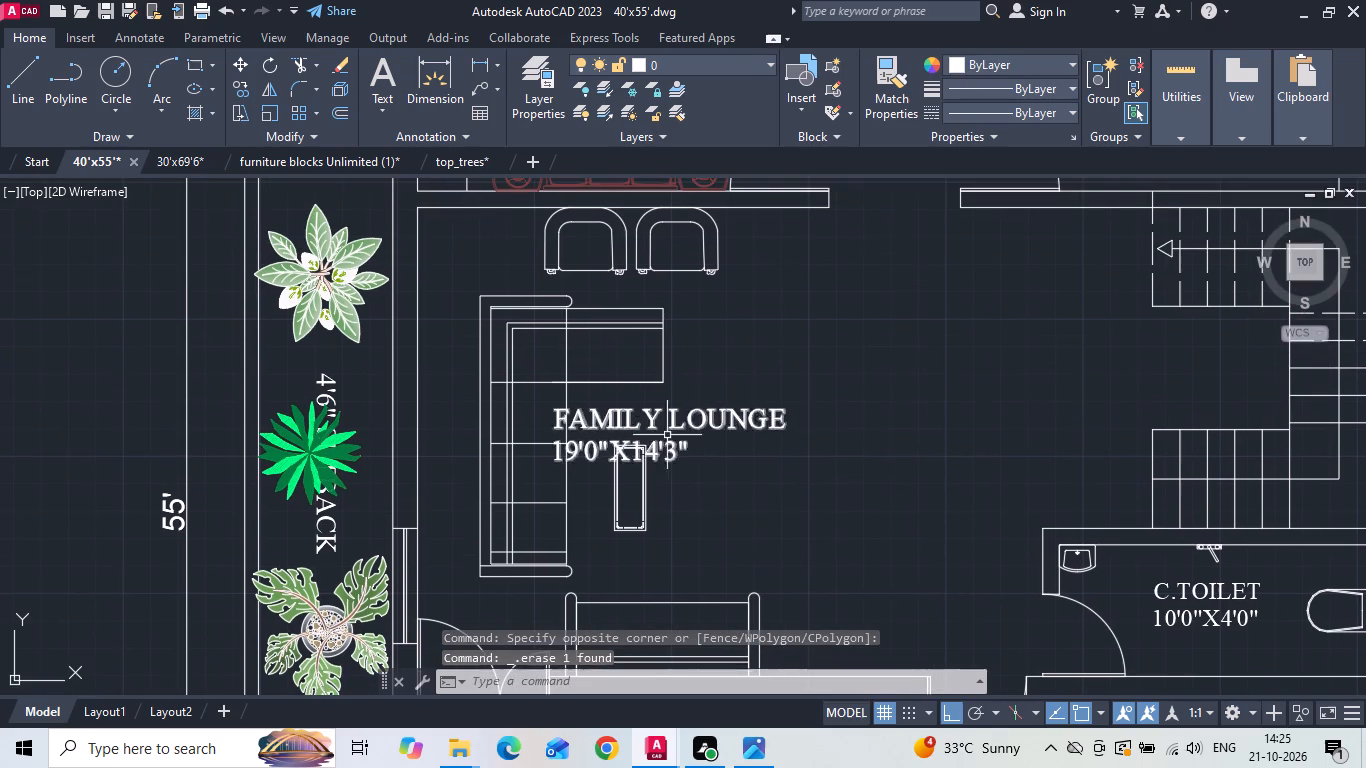
key(Escape)
drag(675, 284, 674, 296)
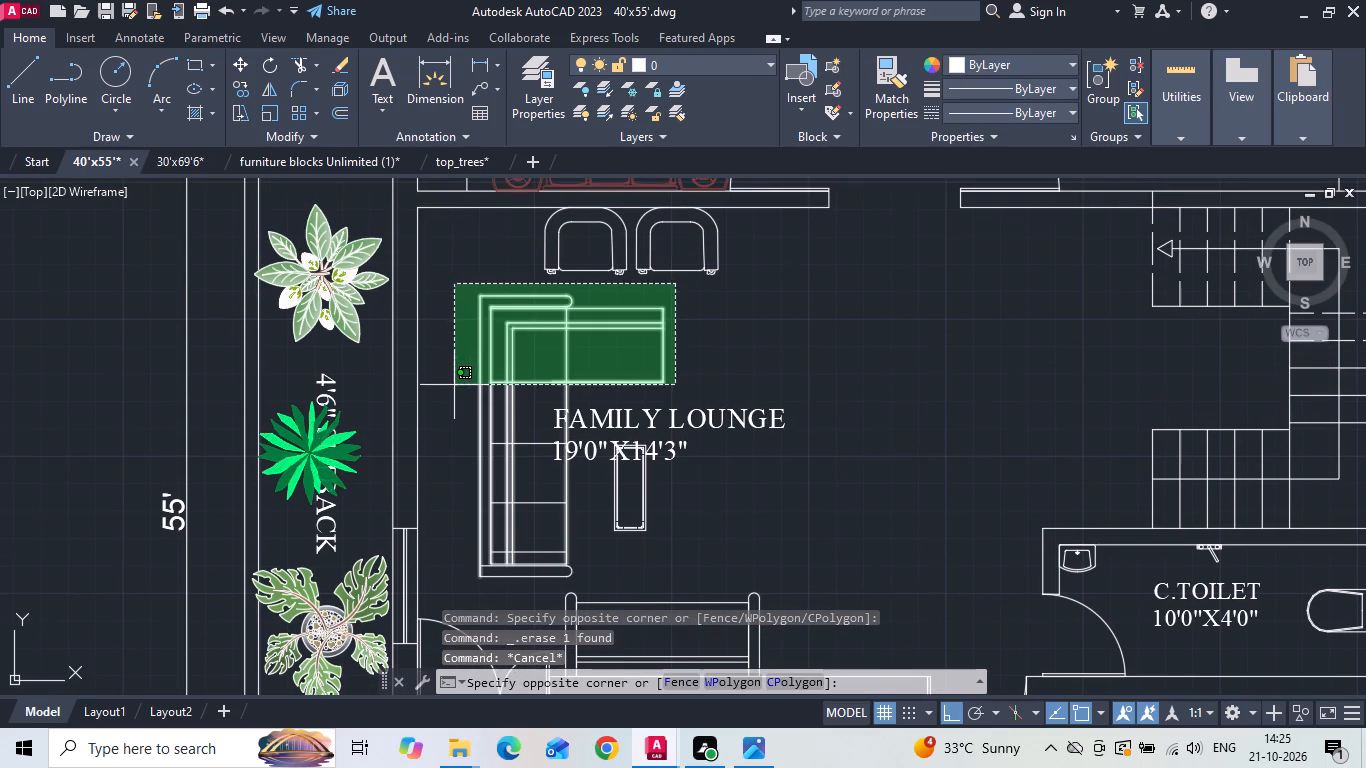
click(452, 388)
drag(524, 433, 520, 455)
click(456, 603)
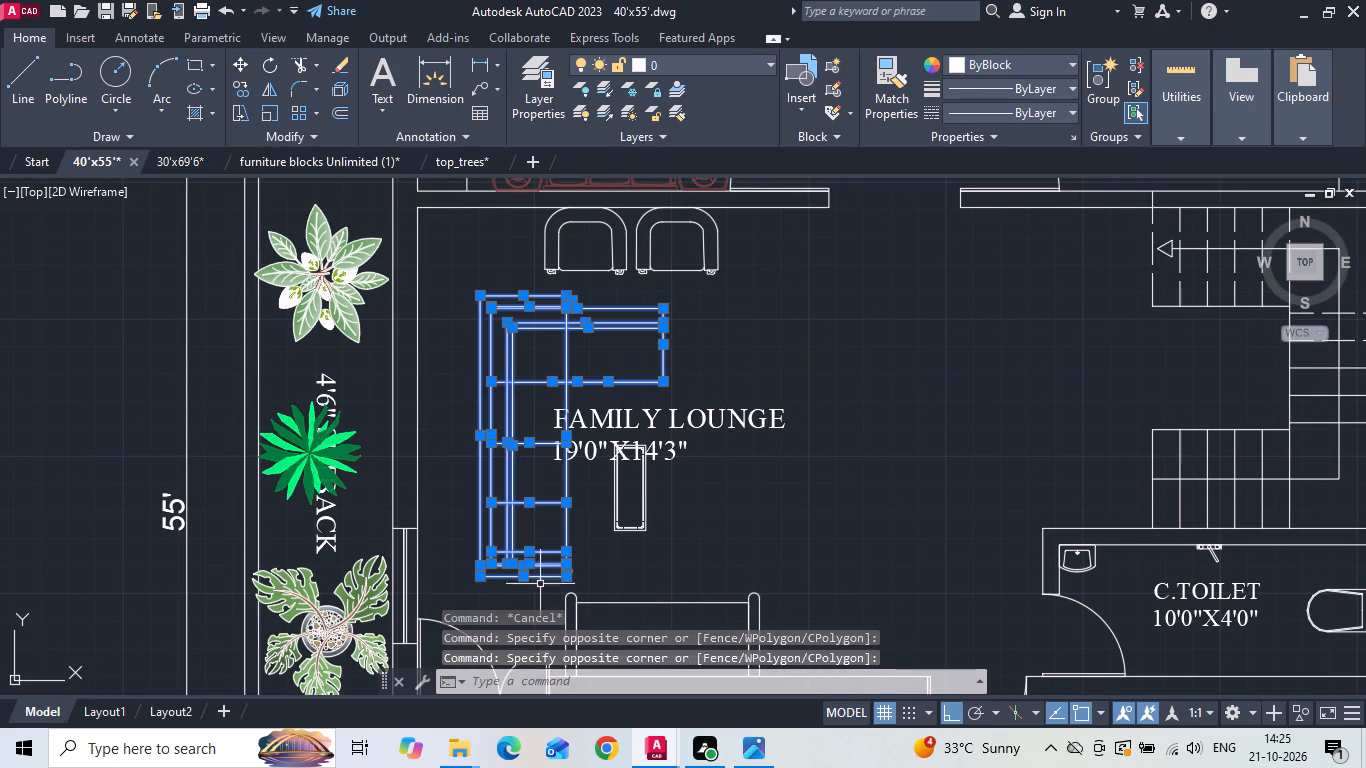
click(595, 584)
click(511, 446)
middle_drag(457, 274, 466, 316)
right_click(467, 313)
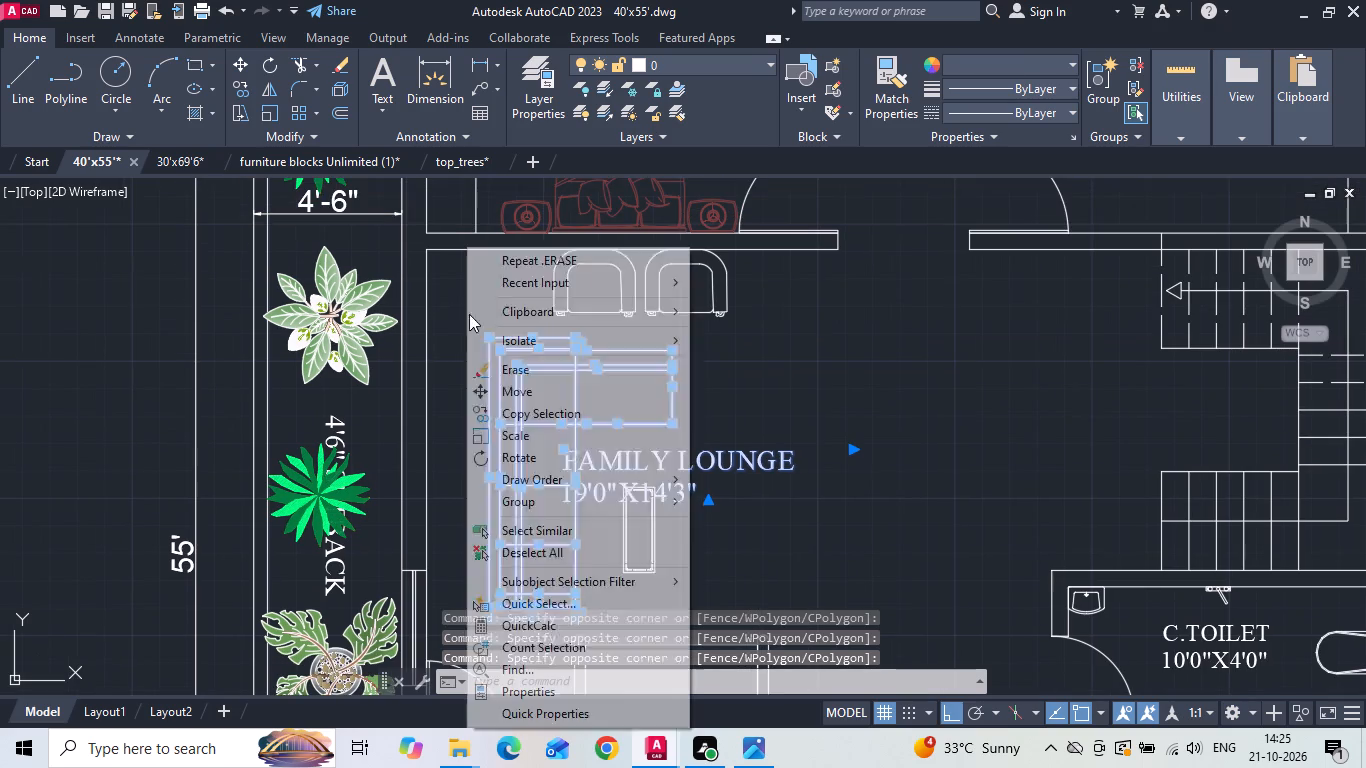
click(532, 399)
click(828, 393)
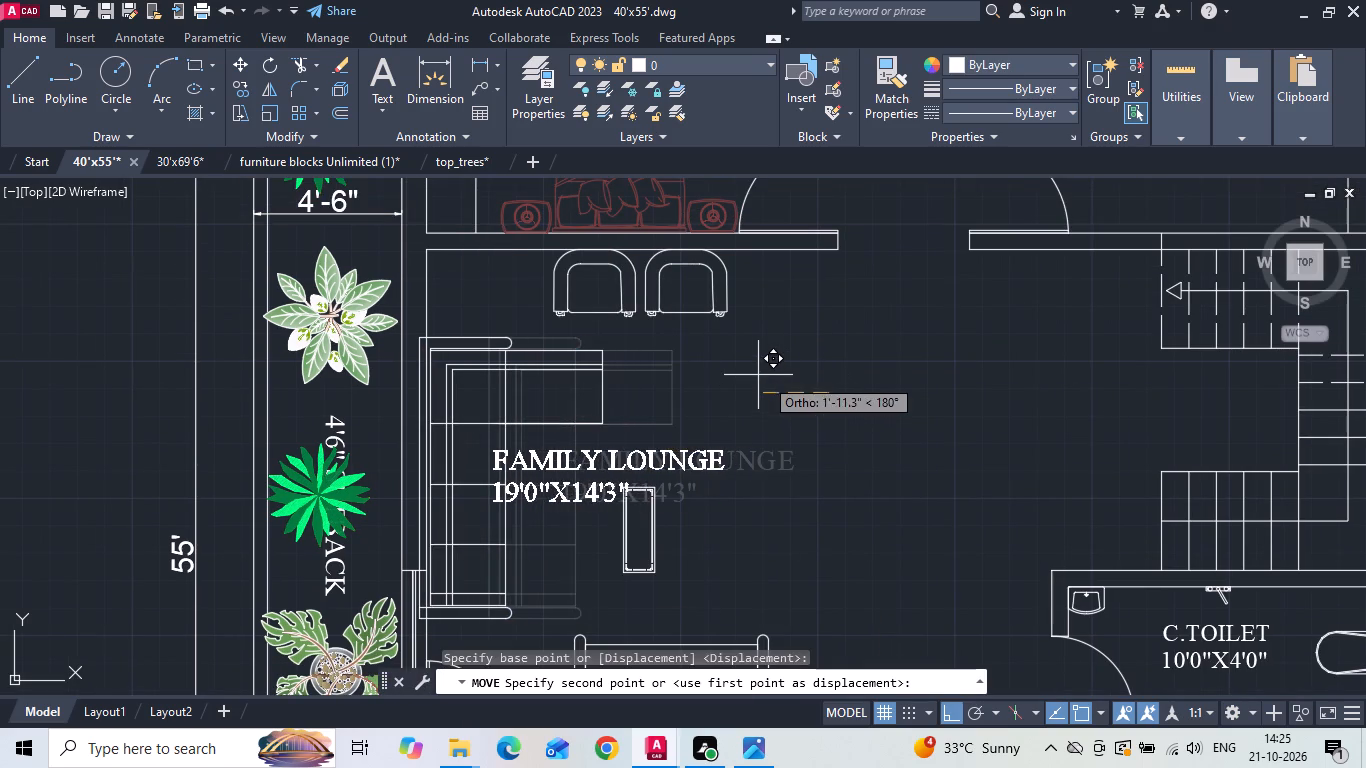
click(770, 365)
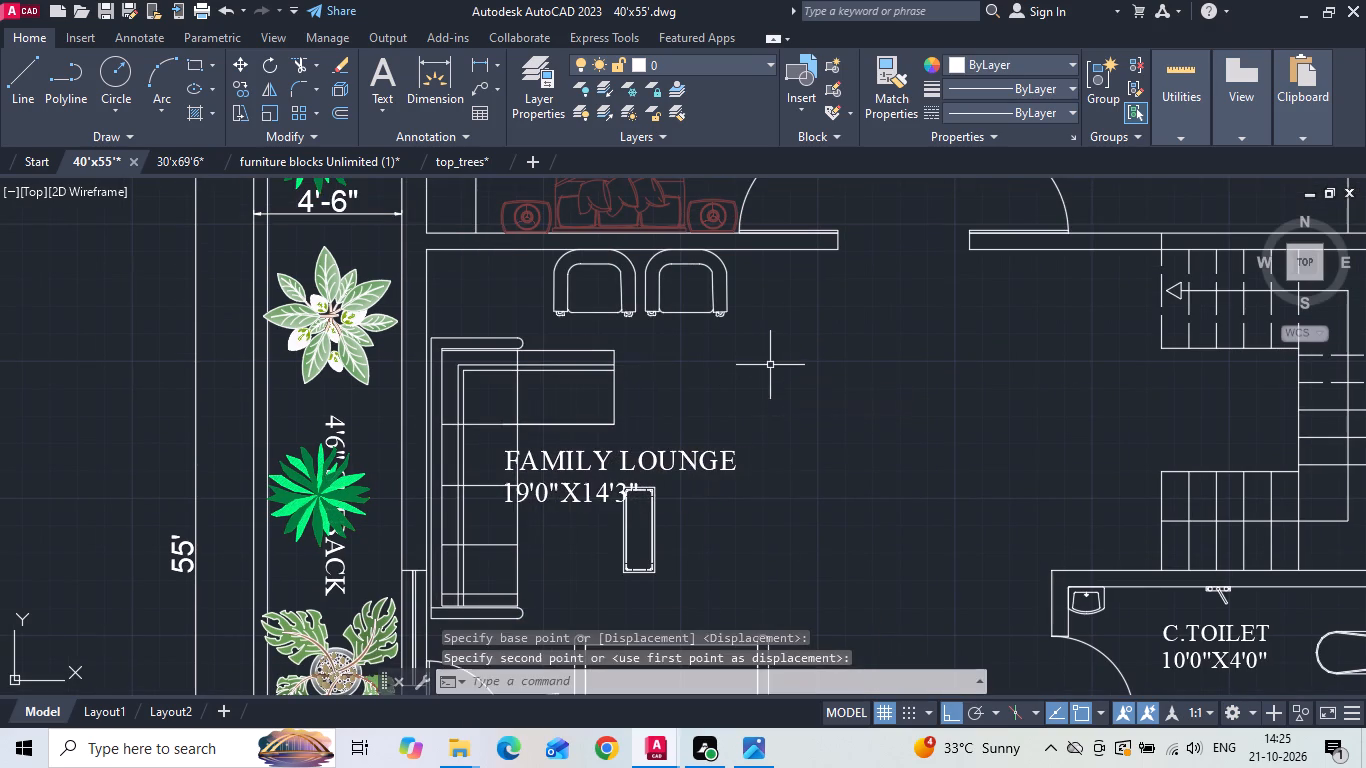
Move the FAMILY LOUNGE label horizontally to the right, clear of the sofa and coffee table.
click(669, 453)
right_click(669, 453)
click(725, 359)
drag(813, 375, 867, 380)
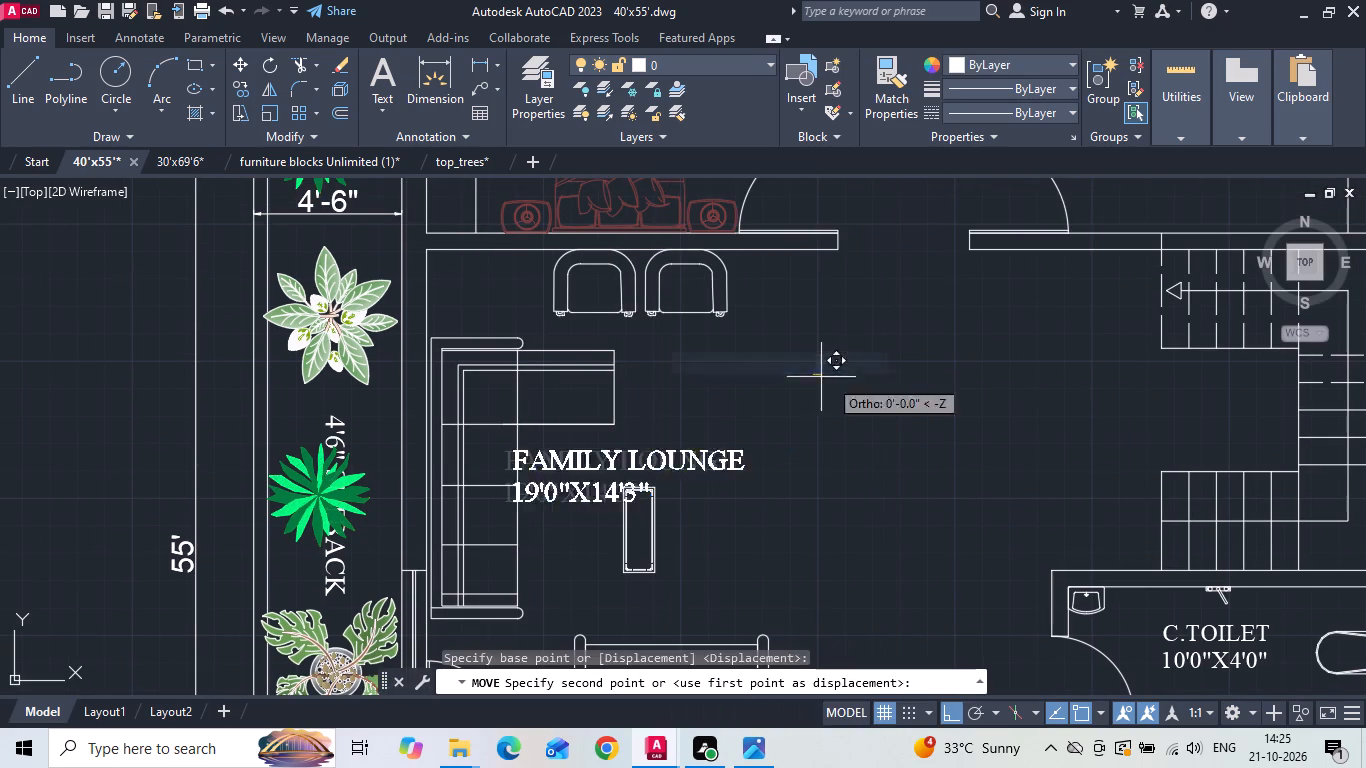
drag(867, 380, 872, 380)
click(899, 377)
Move the coffee table horizontally closer to the L-shaped sofa, just left of the FAMILY LOUNGE label.
drag(675, 536, 658, 547)
click(636, 549)
right_click(632, 548)
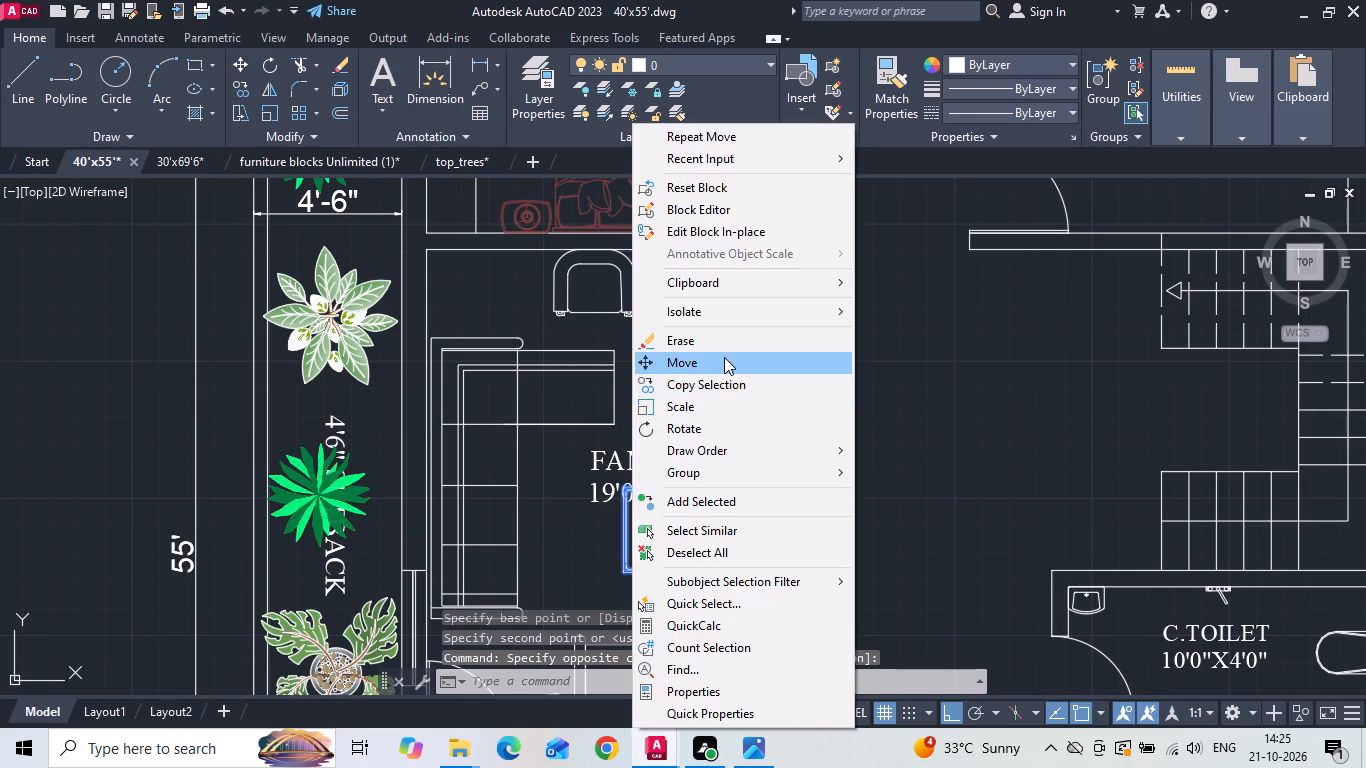
click(726, 356)
click(837, 371)
click(759, 360)
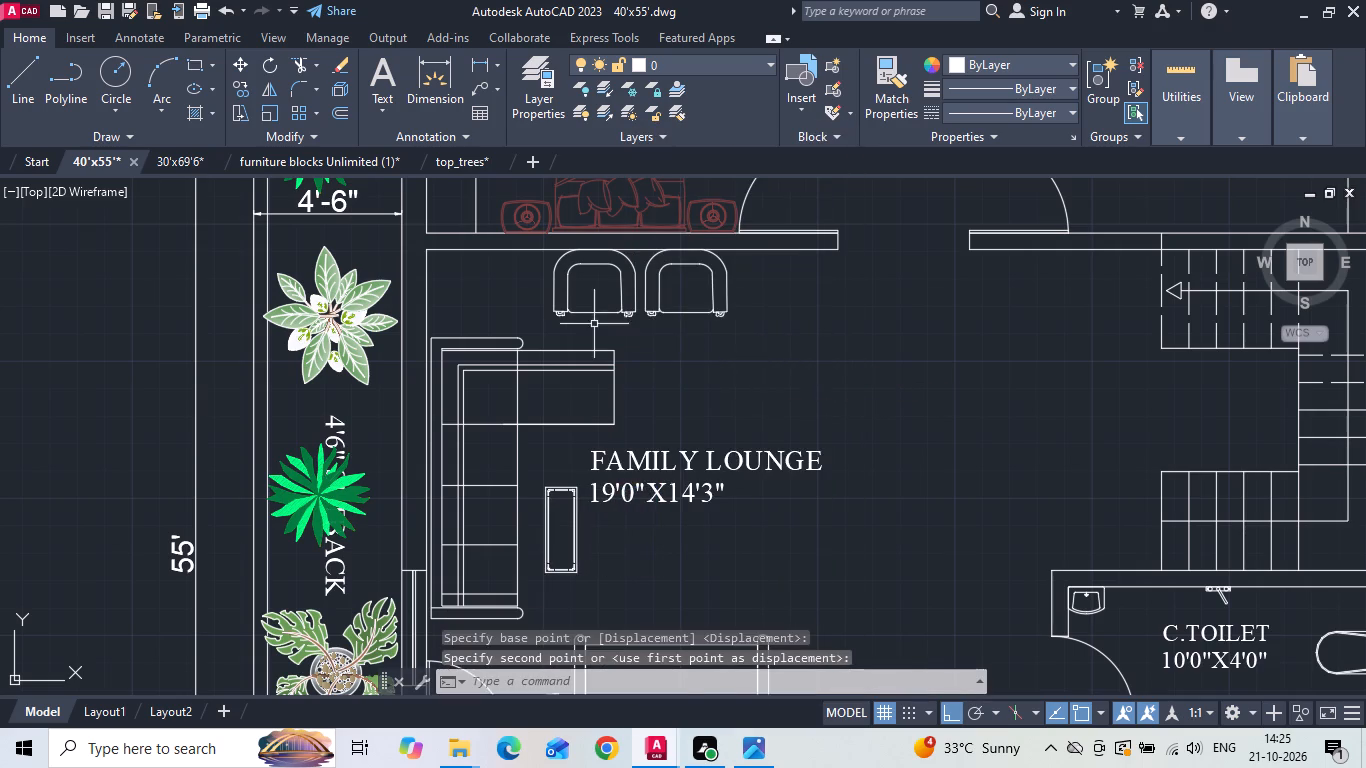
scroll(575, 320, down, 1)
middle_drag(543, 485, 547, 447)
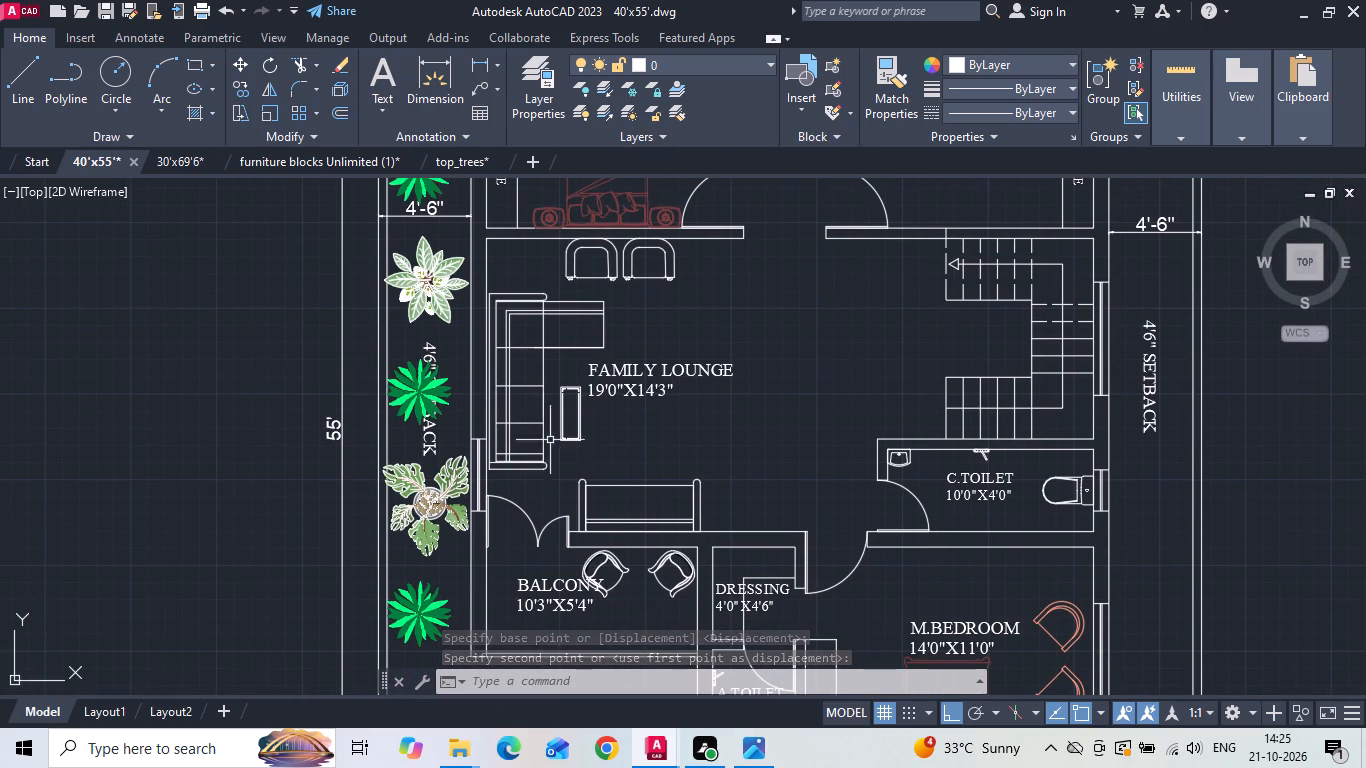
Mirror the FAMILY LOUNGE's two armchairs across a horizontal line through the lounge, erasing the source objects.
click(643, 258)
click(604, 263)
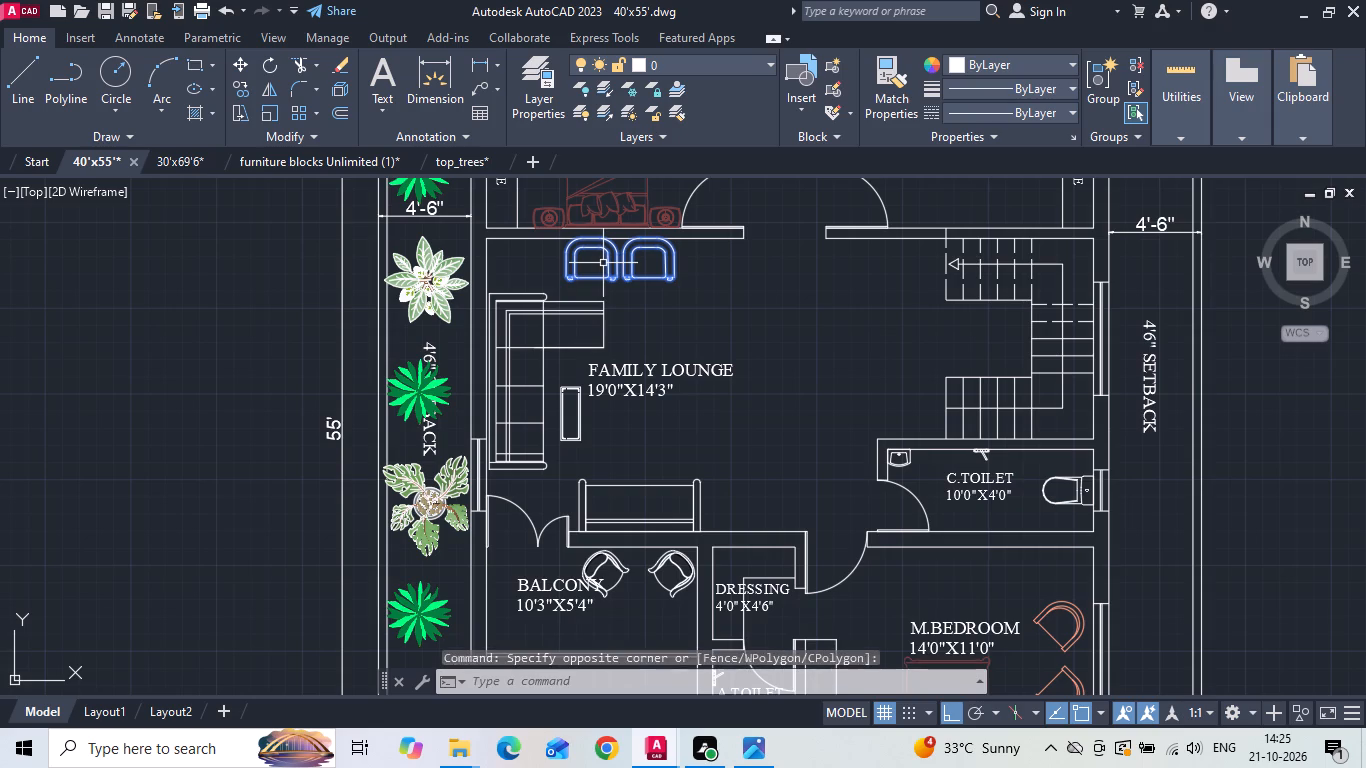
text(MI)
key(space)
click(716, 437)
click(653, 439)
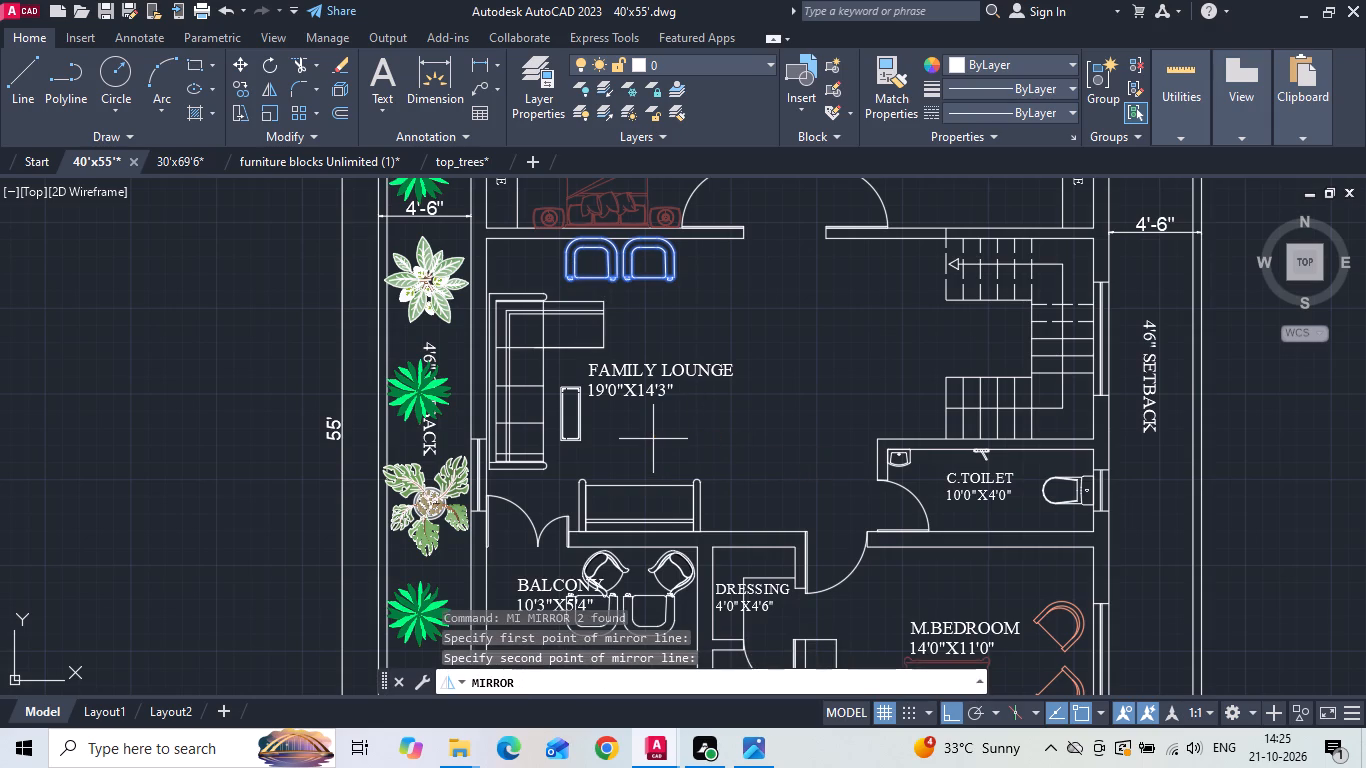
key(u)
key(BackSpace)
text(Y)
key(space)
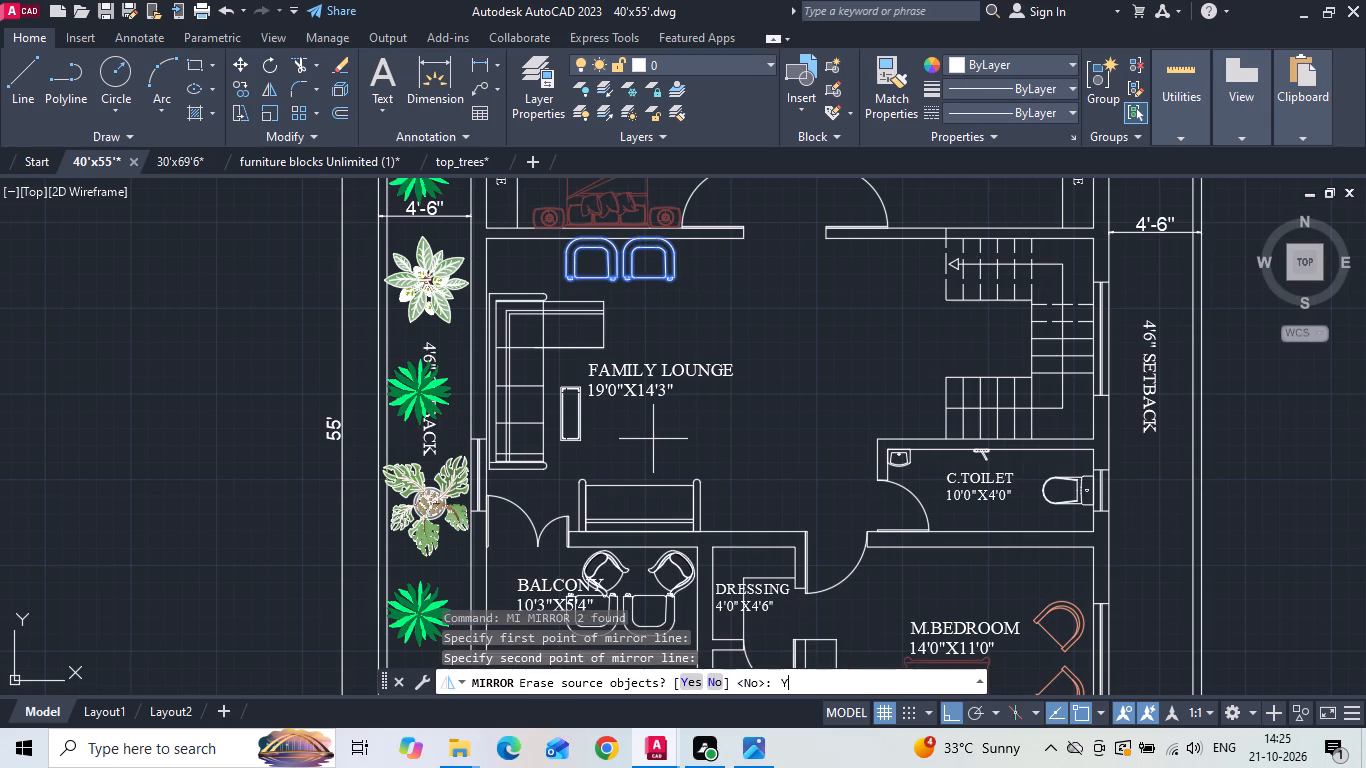
Move the L-shaped sofa and coffee table vertically about 2'-6.5" so the sofa sits just below the BEDROOM wall.
drag(552, 273, 521, 341)
scroll(511, 469, up, 2)
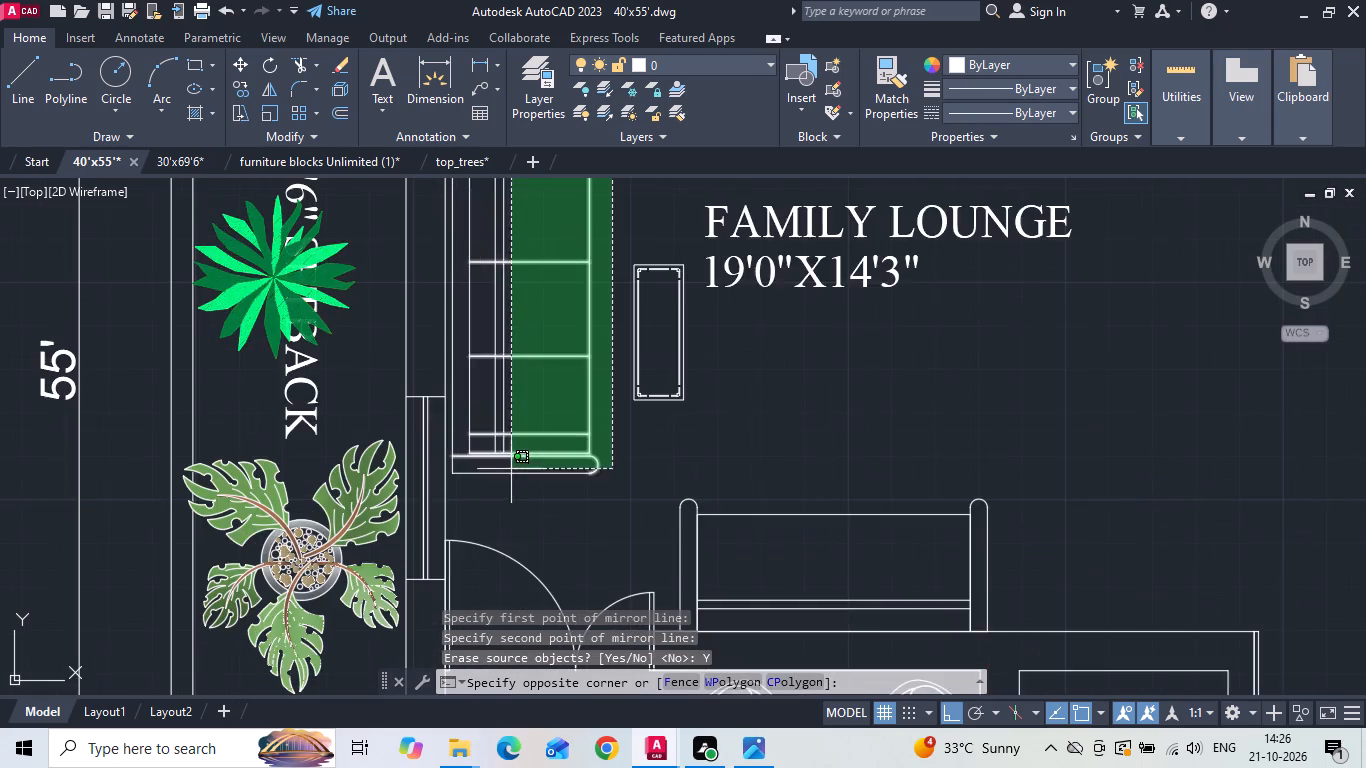
scroll(464, 487, up, 1)
click(440, 483)
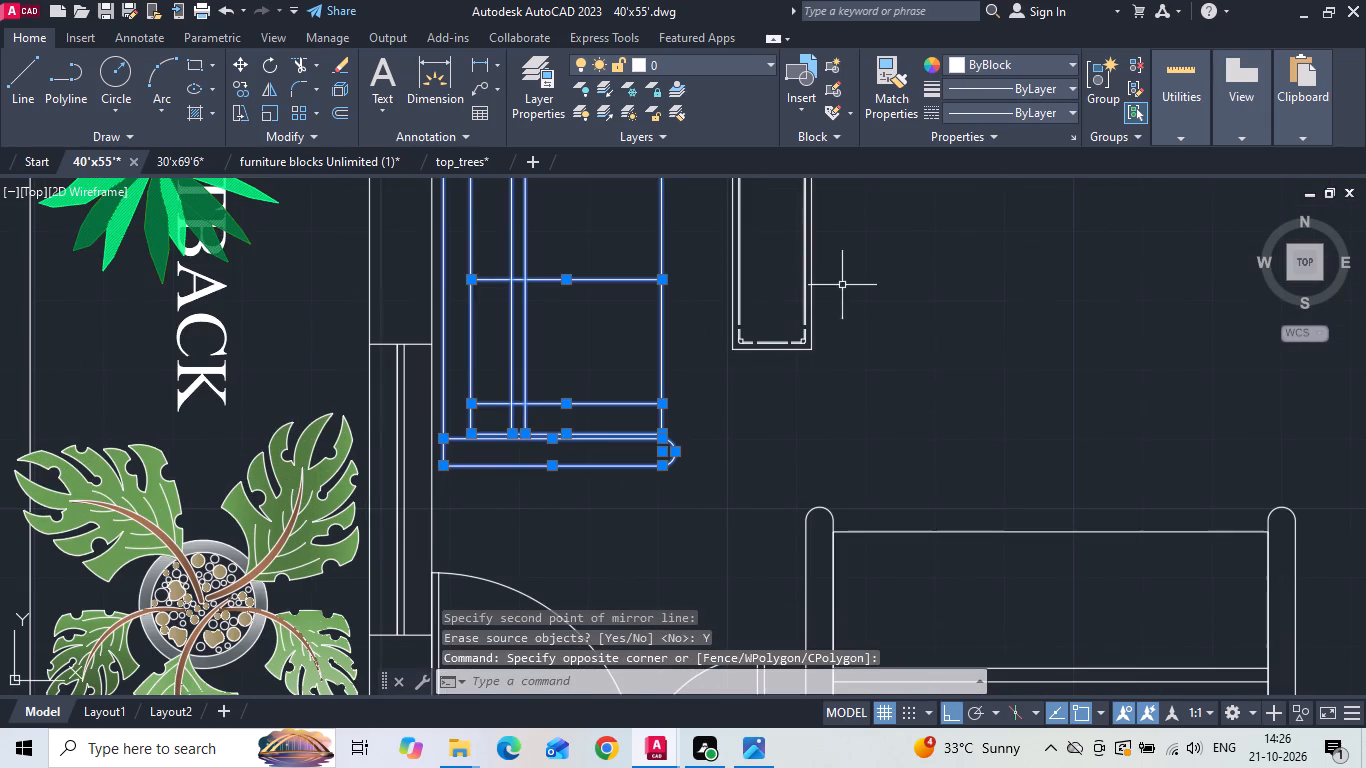
drag(837, 288, 740, 363)
click(721, 377)
scroll(605, 519, down, 3)
scroll(622, 381, up, 3)
drag(908, 309, 767, 433)
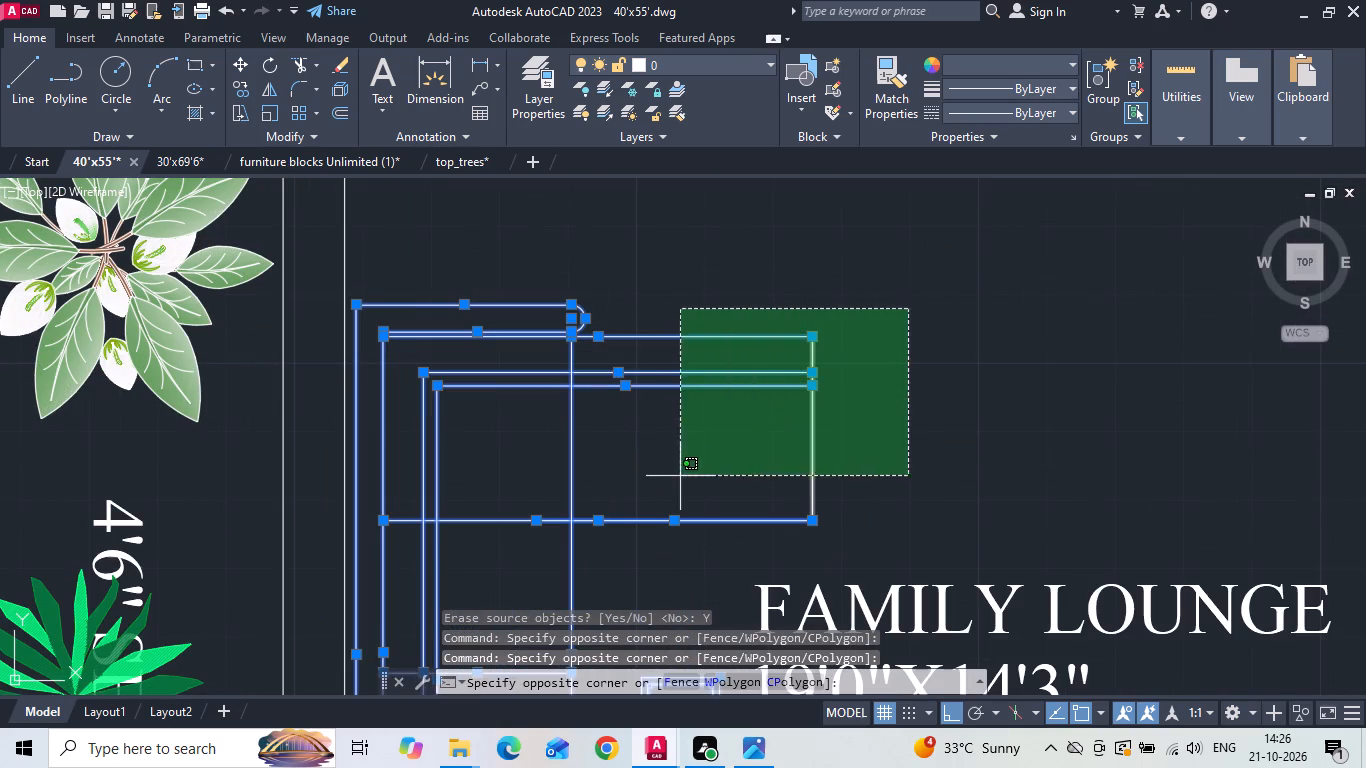
drag(632, 476, 602, 483)
right_click(468, 271)
click(511, 394)
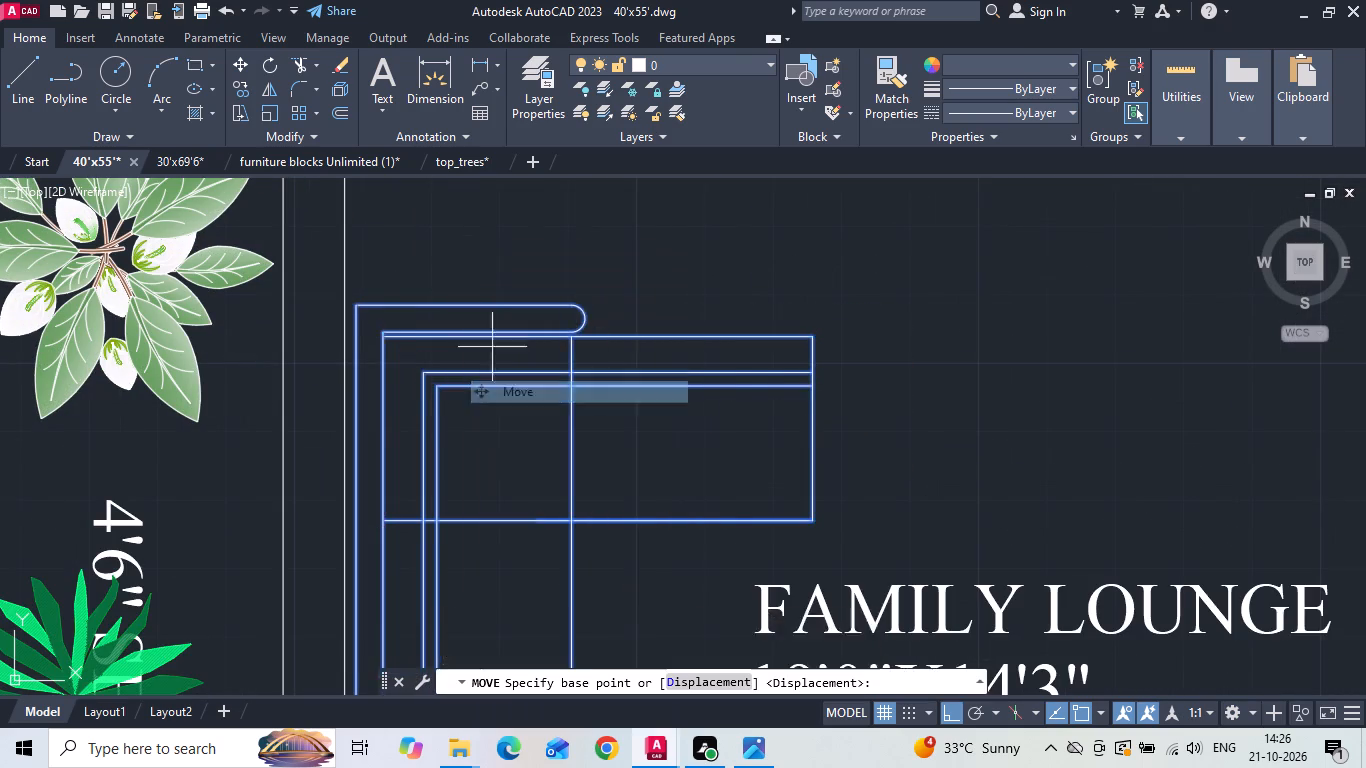
middle_drag(497, 344, 549, 402)
scroll(564, 438, down, 1)
scroll(479, 386, up, 1)
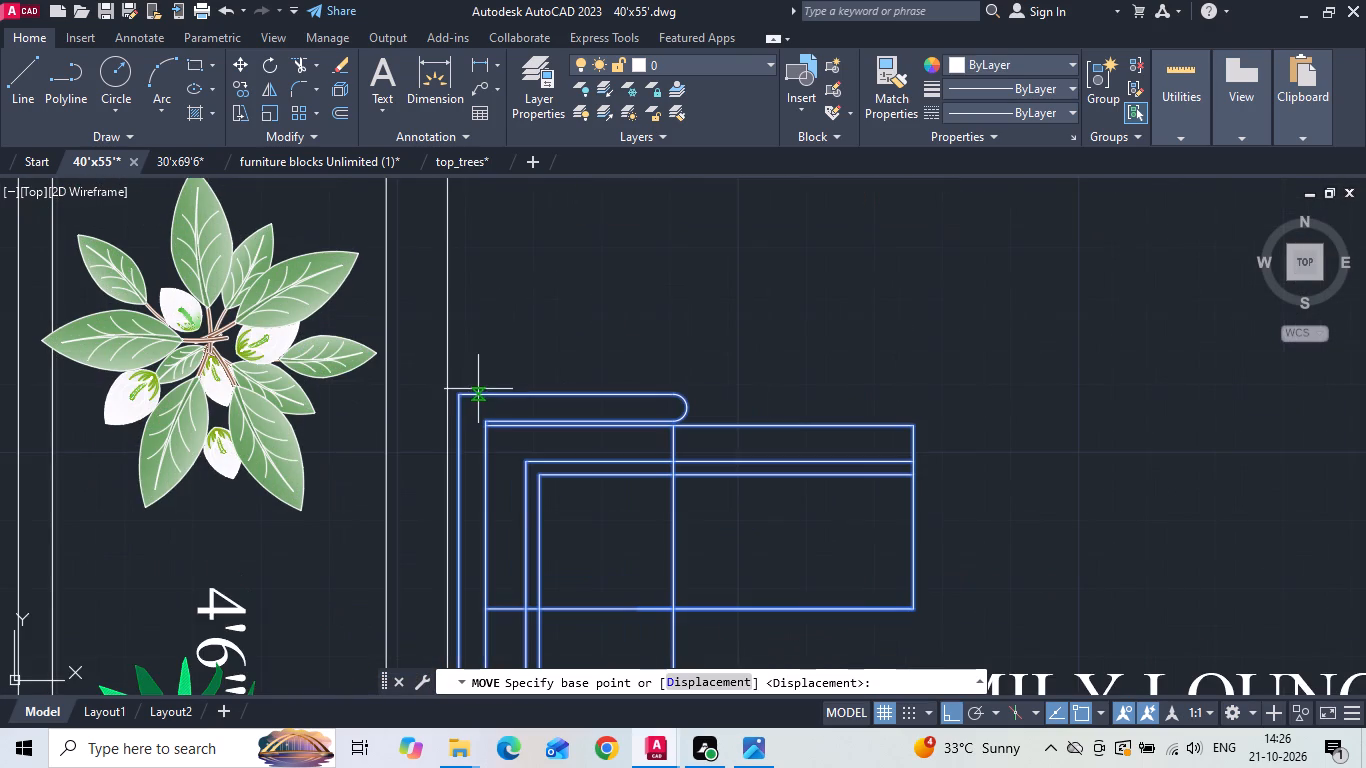
click(462, 395)
scroll(476, 337, down, 1)
middle_drag(469, 247, 469, 286)
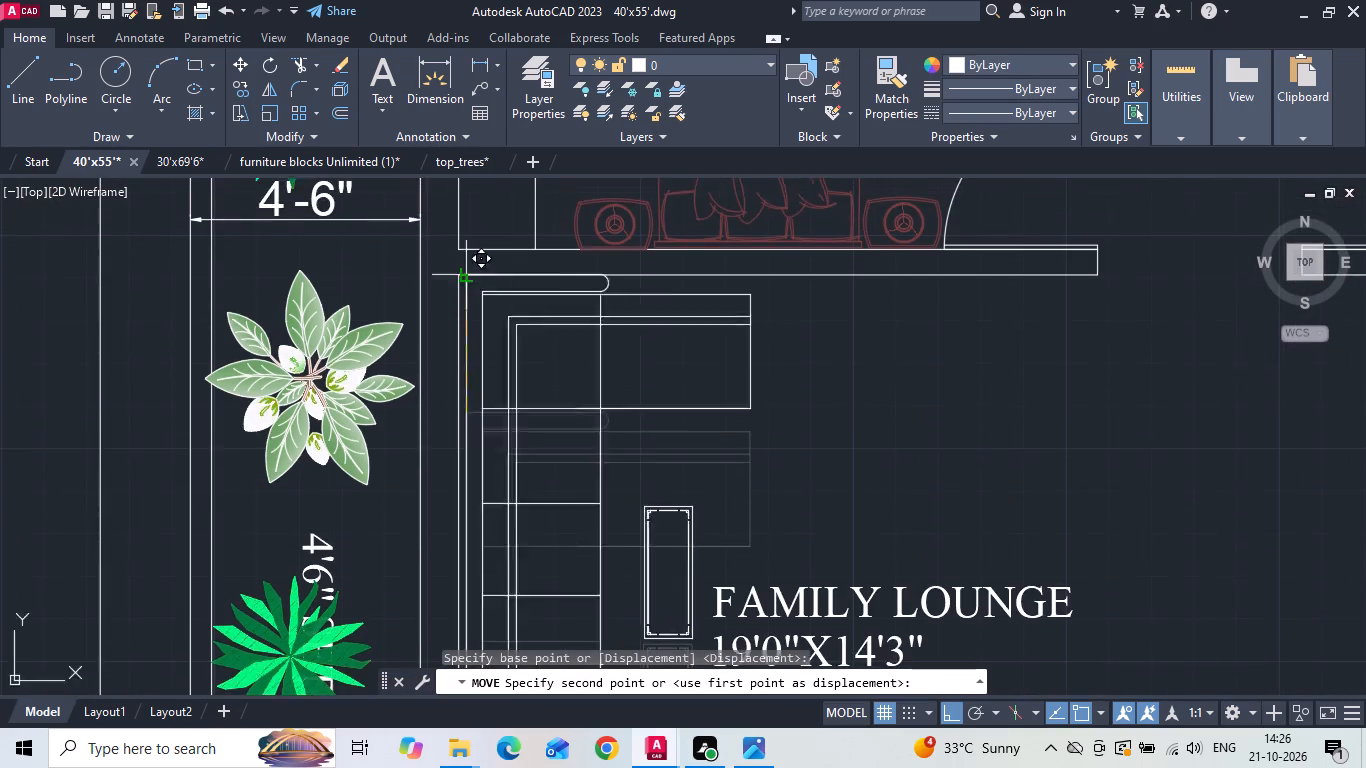
scroll(469, 280, up, 2)
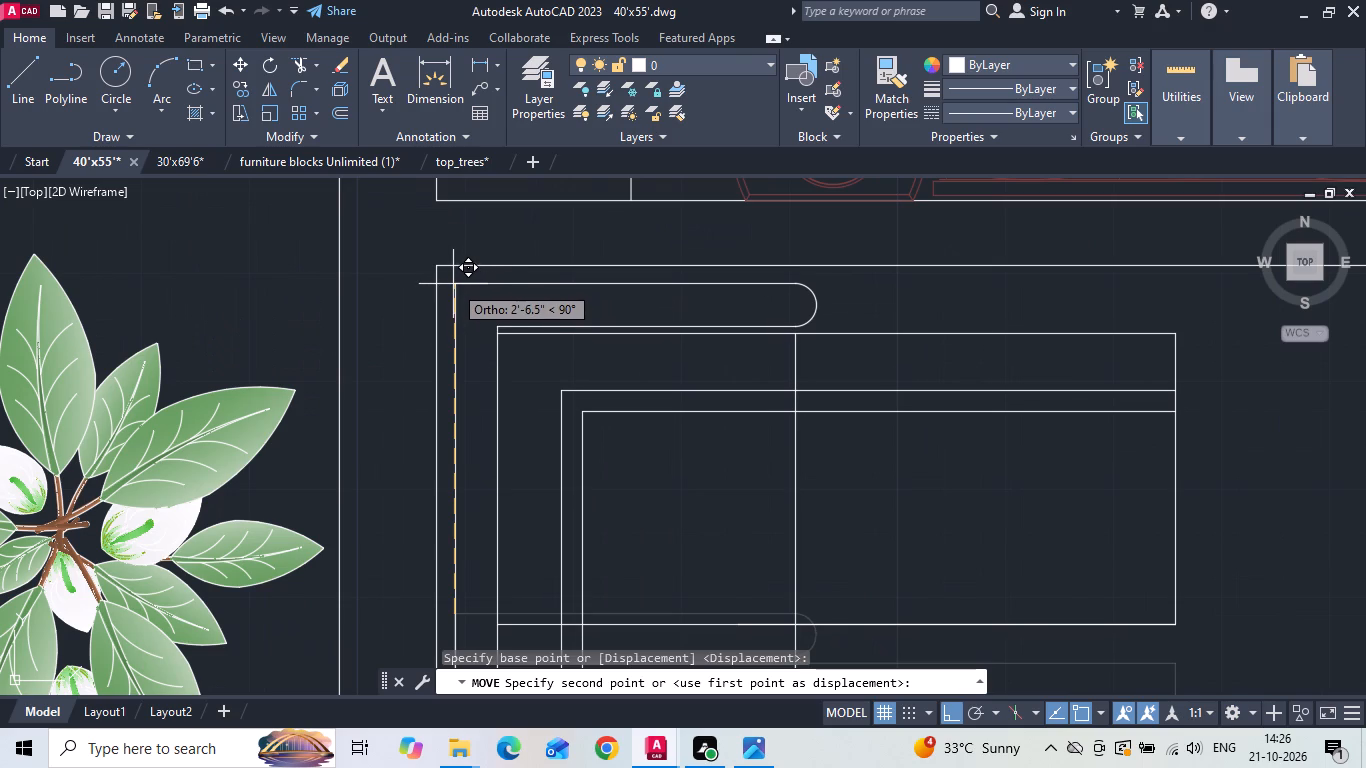
click(453, 281)
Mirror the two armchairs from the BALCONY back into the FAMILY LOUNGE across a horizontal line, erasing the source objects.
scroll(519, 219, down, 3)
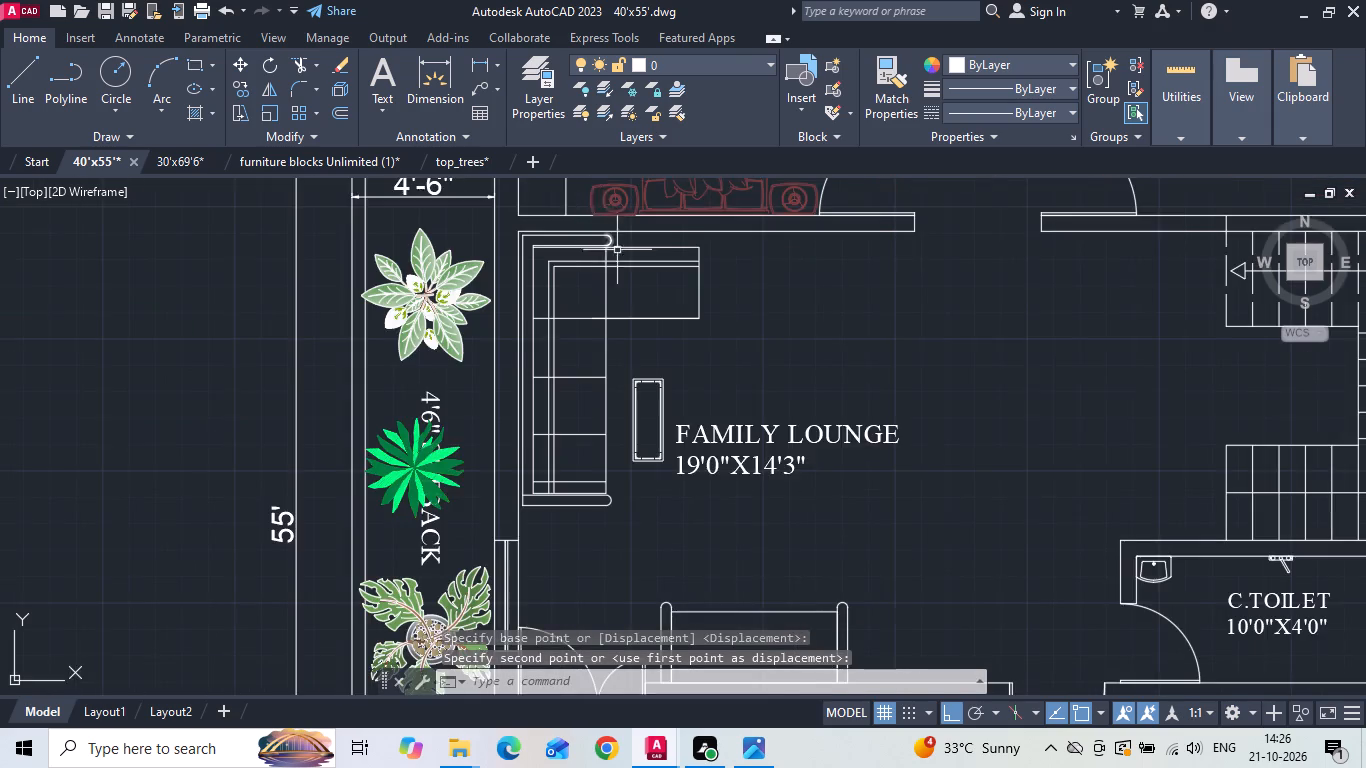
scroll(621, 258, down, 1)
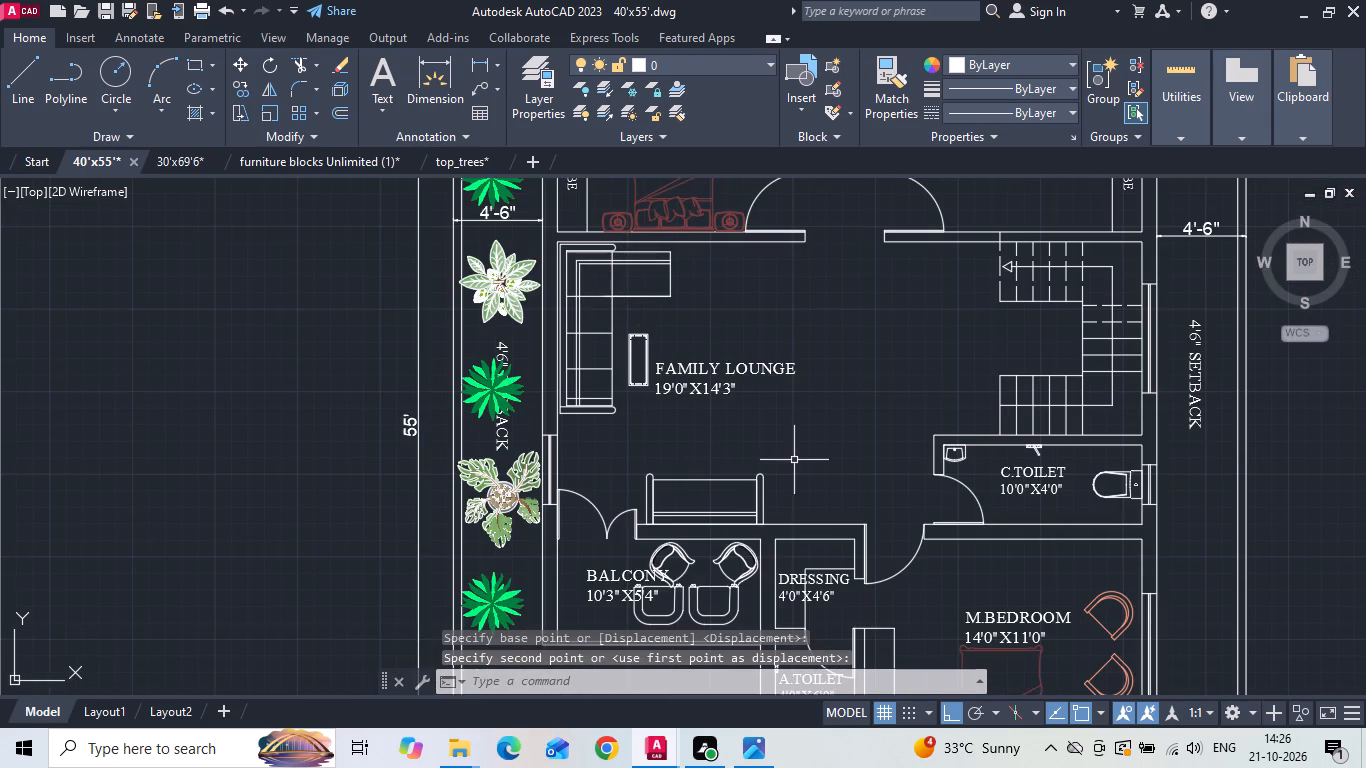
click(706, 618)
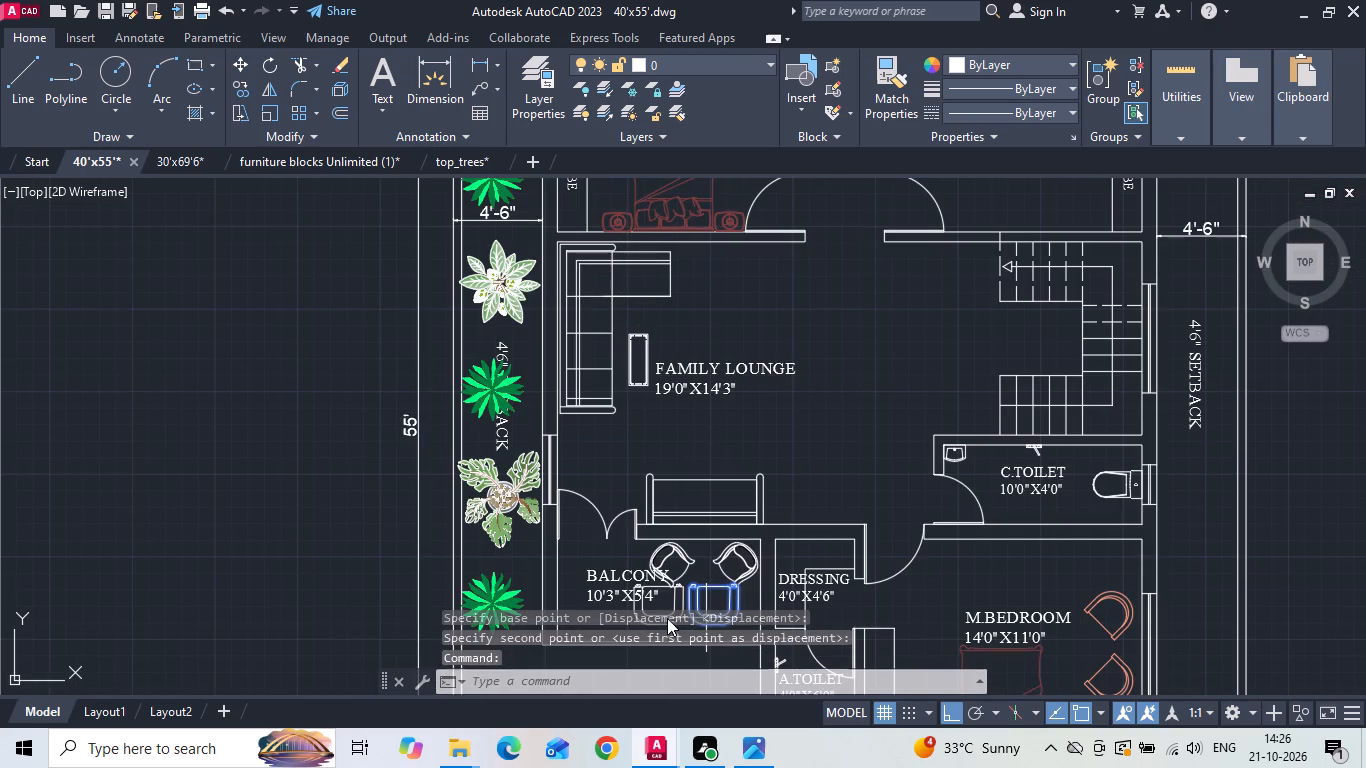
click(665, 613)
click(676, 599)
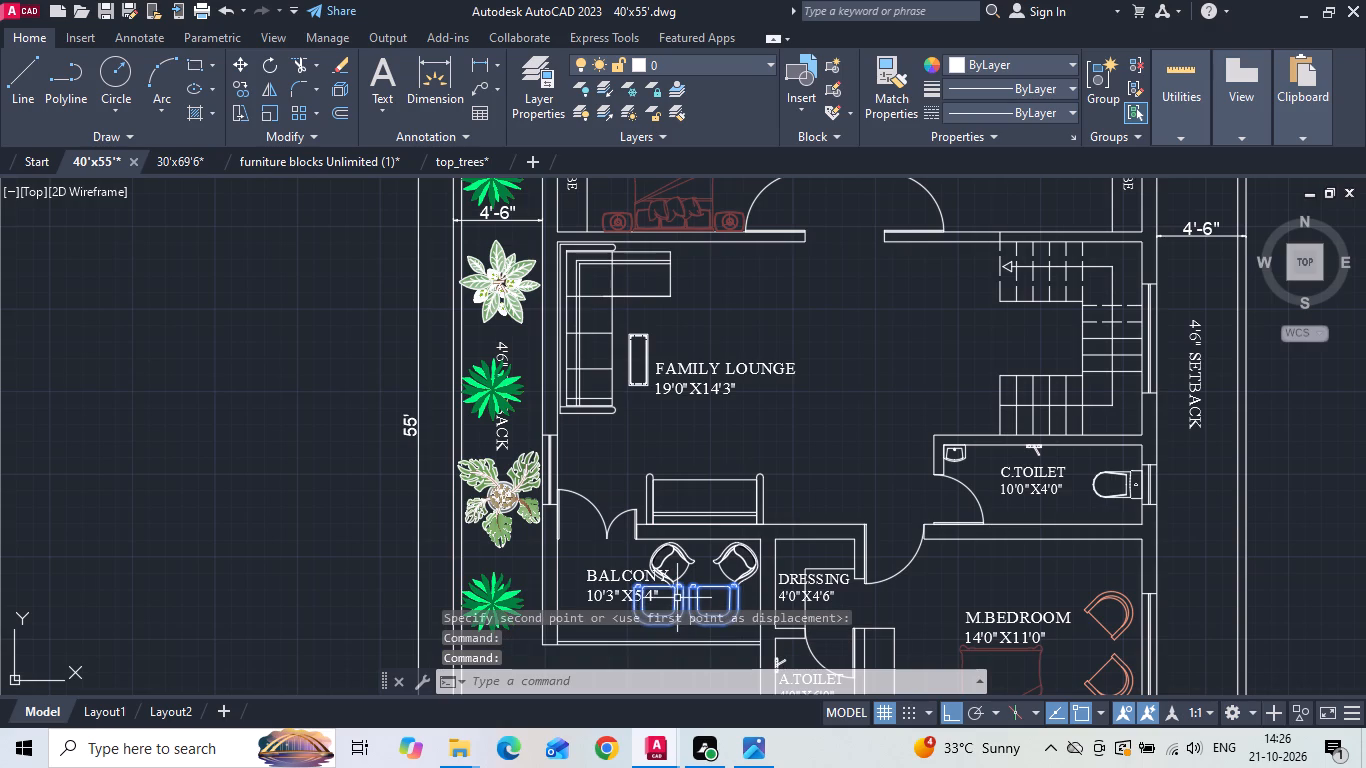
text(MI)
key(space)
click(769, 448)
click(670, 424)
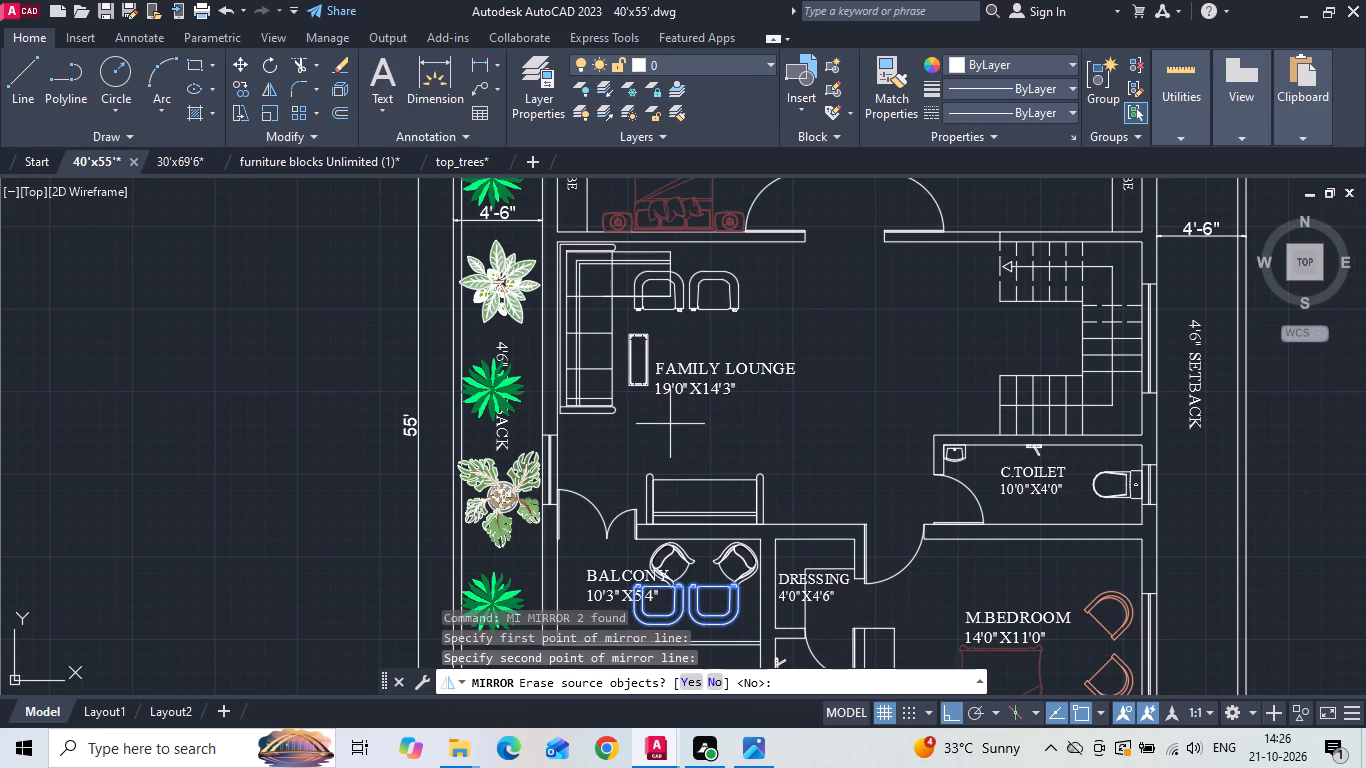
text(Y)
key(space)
Move the two armchairs horizontally to the right, clear of the L-shaped sofa.
scroll(735, 268, up, 2)
click(681, 368)
click(570, 370)
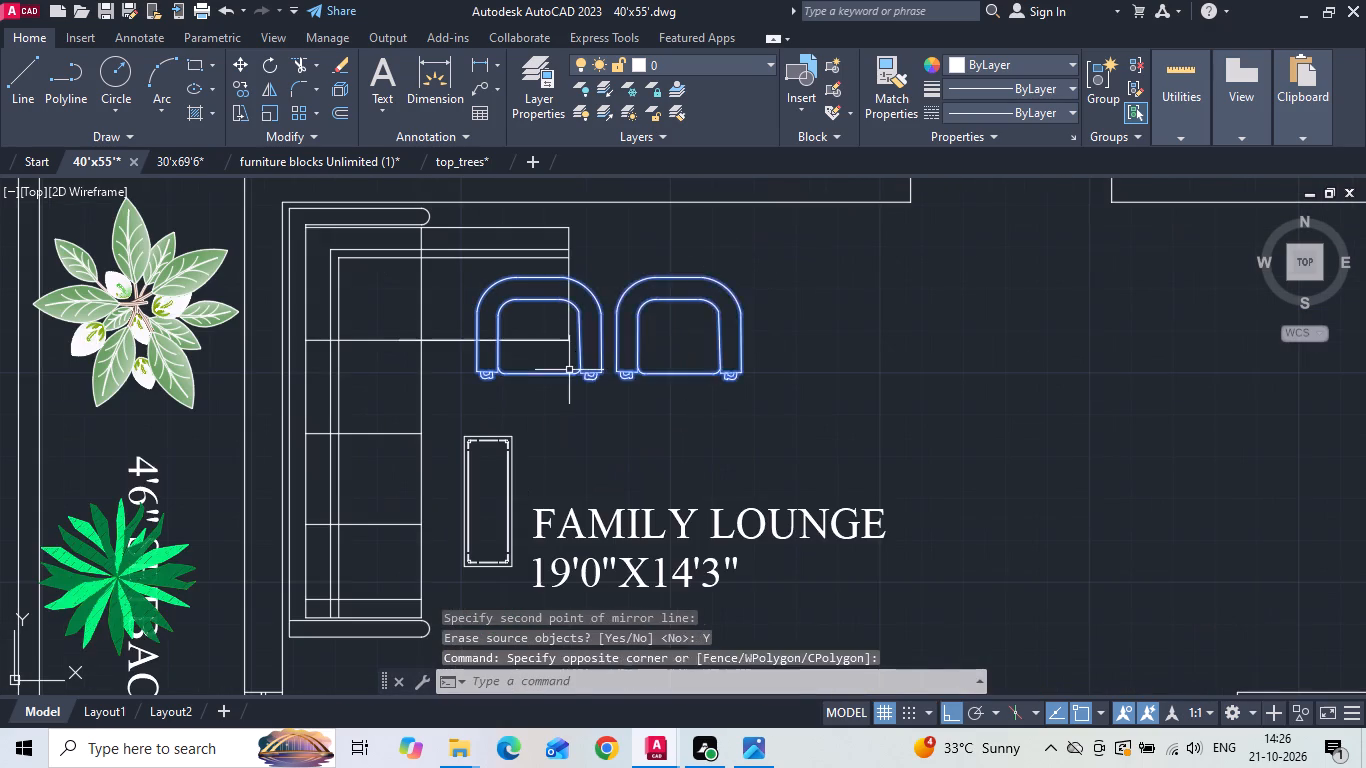
right_click(569, 370)
click(616, 385)
drag(828, 308, 852, 310)
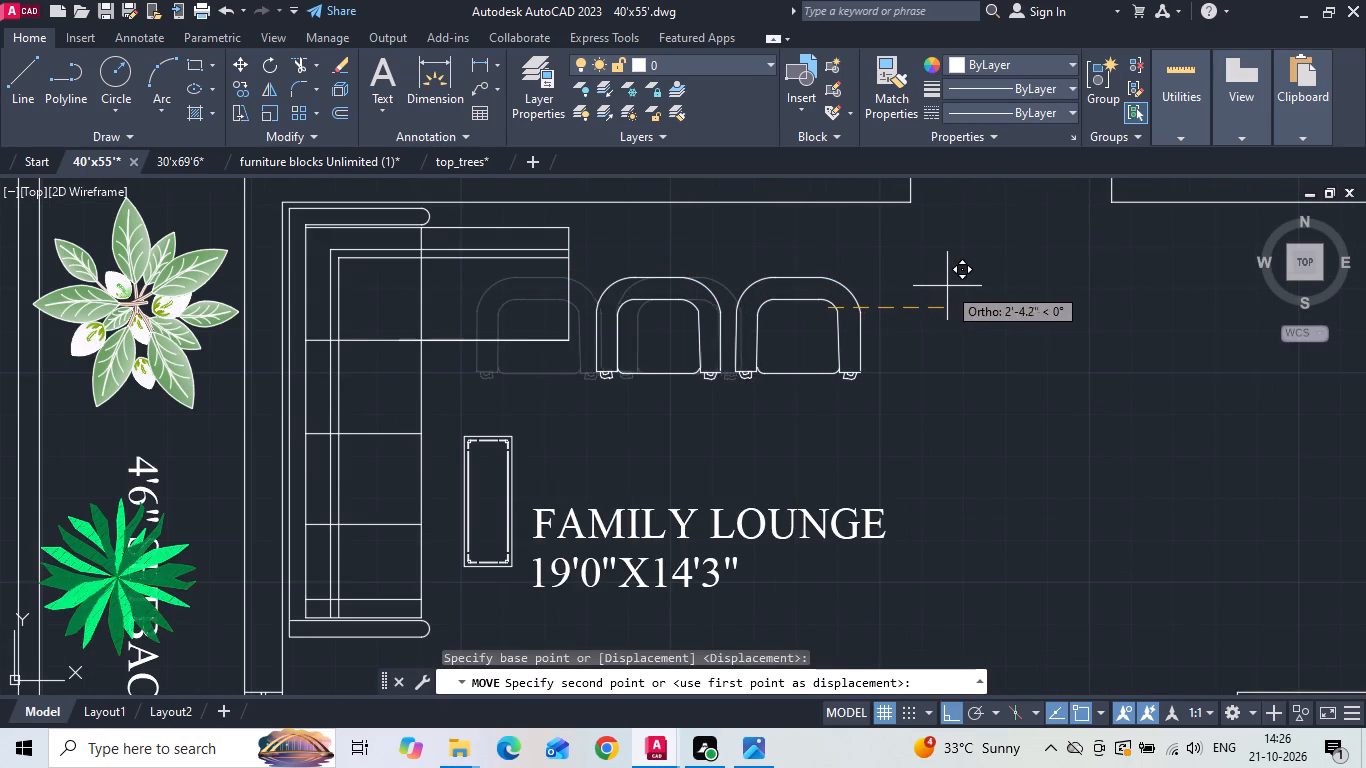
click(969, 284)
Move the two armchairs vertically up against the FAMILY LOUNGE's upper wall.
drag(890, 278, 694, 338)
click(657, 343)
right_click(653, 343)
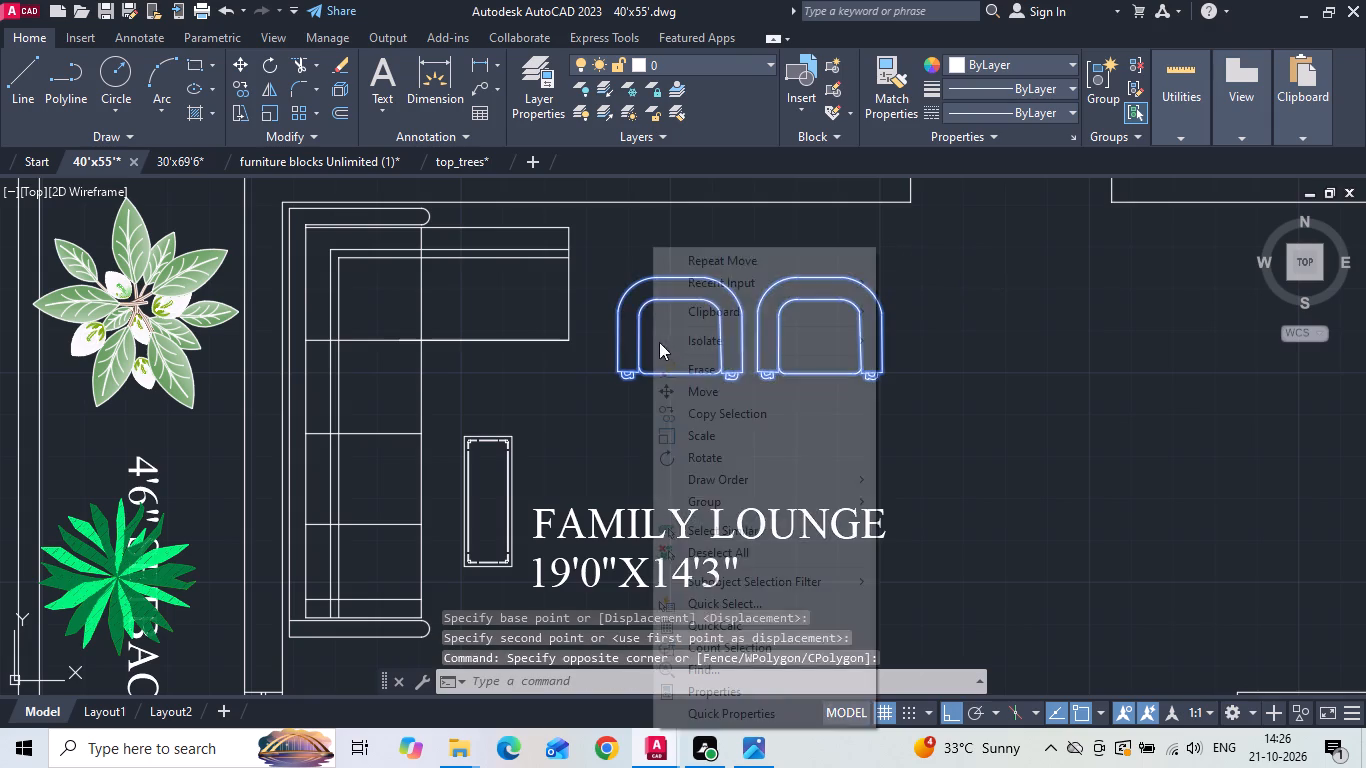
click(674, 393)
click(684, 274)
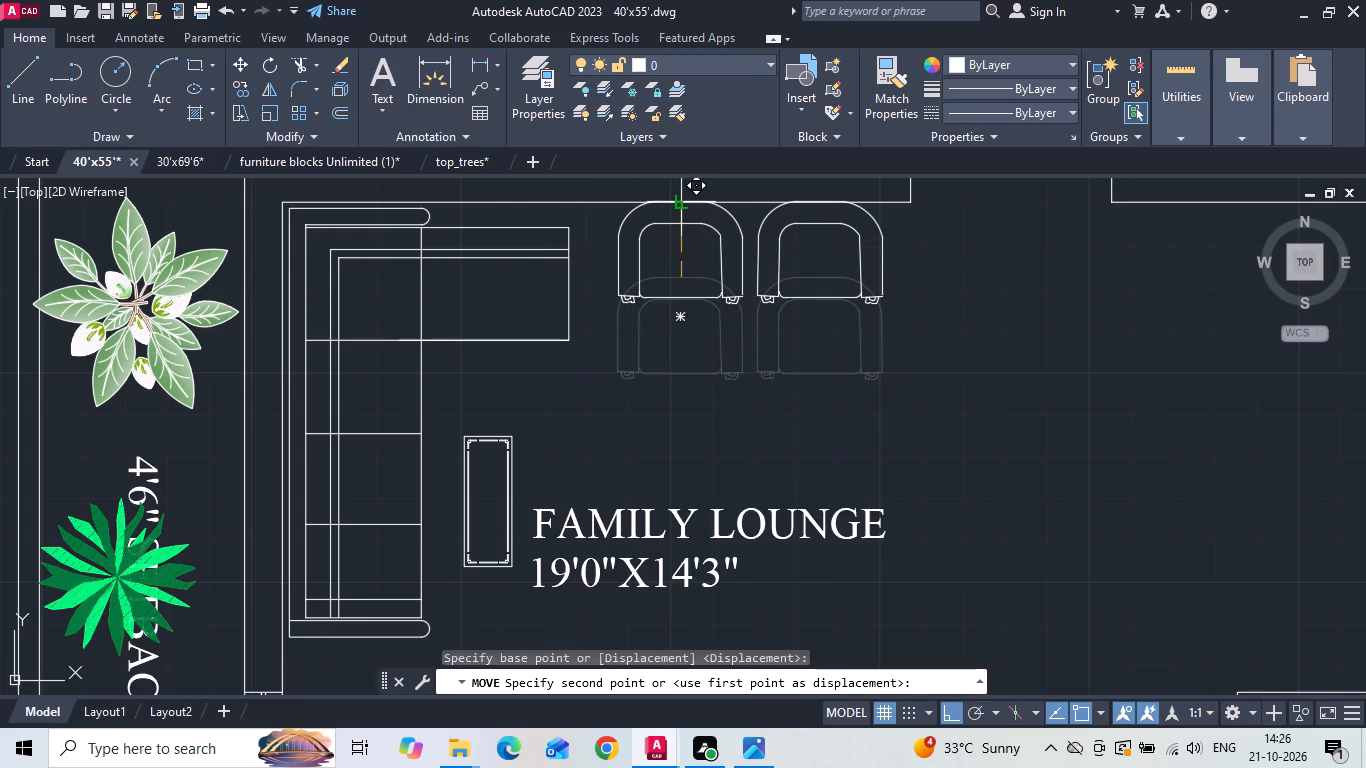
click(675, 198)
Erase the G.BEDROOM's study table, chair, wardrobe and their labels, together with the window in its right wall.
scroll(845, 246, down, 3)
scroll(755, 349, up, 1)
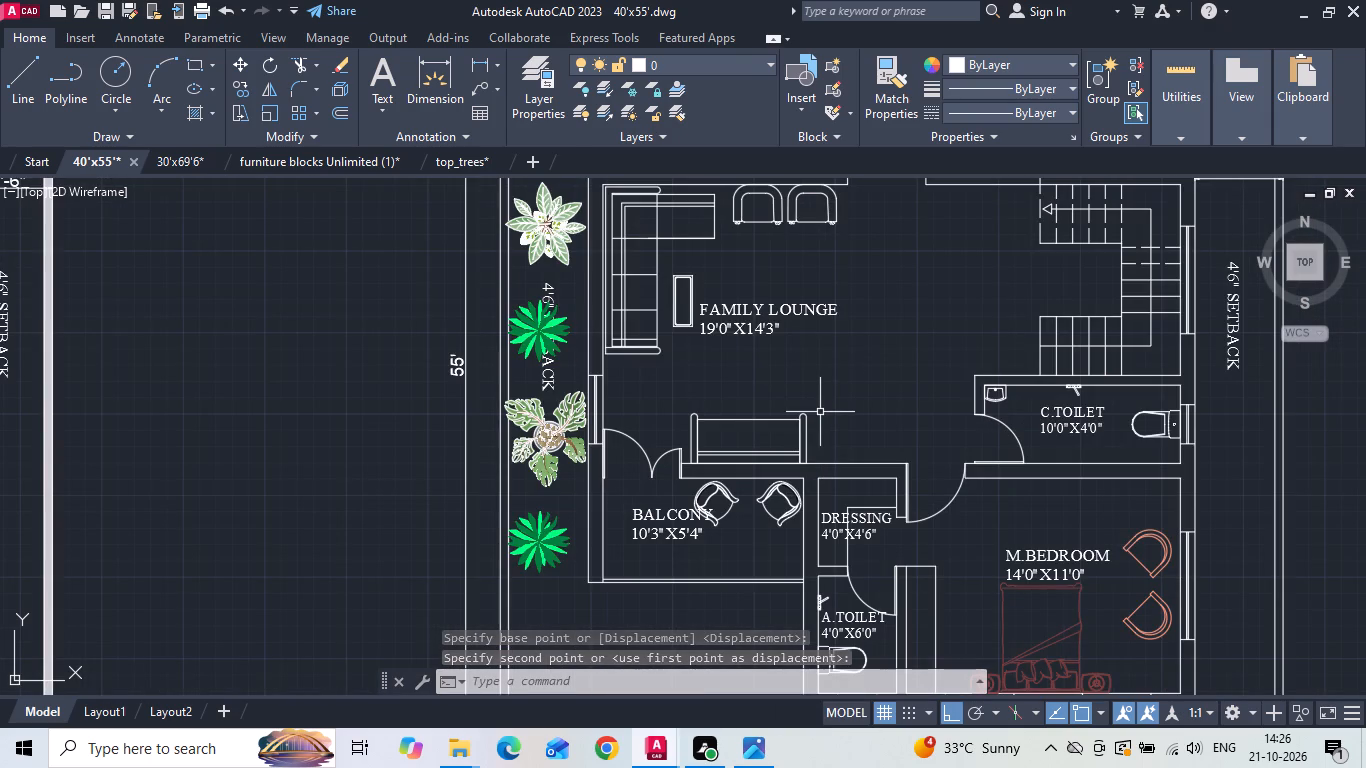
scroll(618, 479, down, 1)
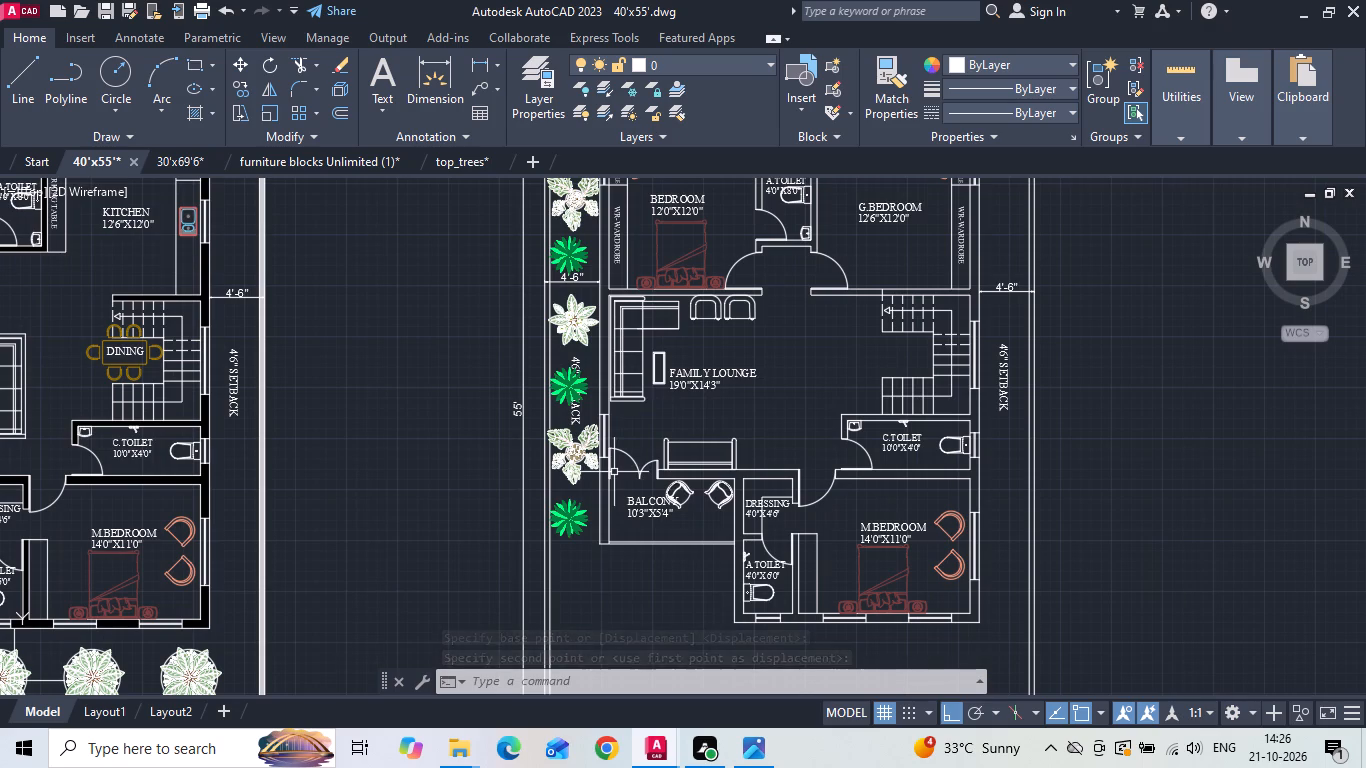
scroll(783, 450, down, 1)
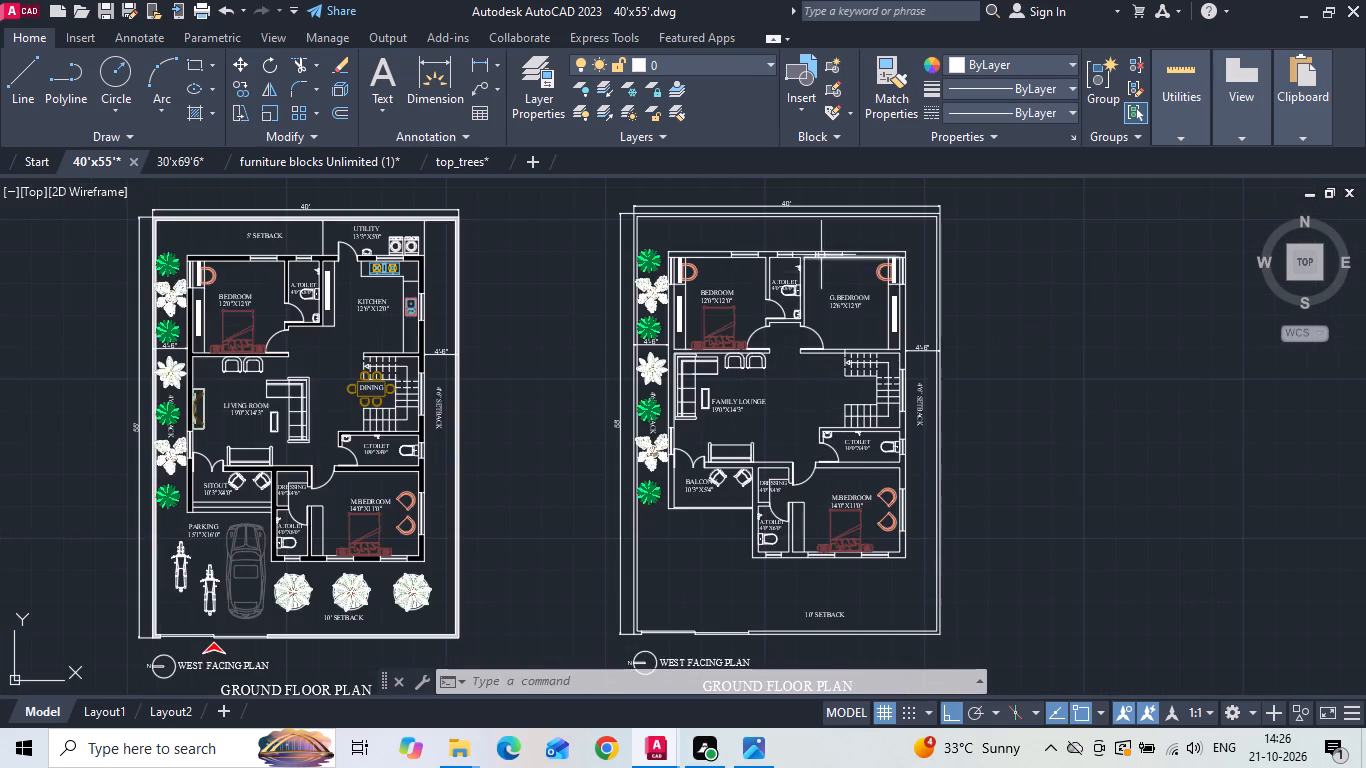
scroll(821, 253, up, 2)
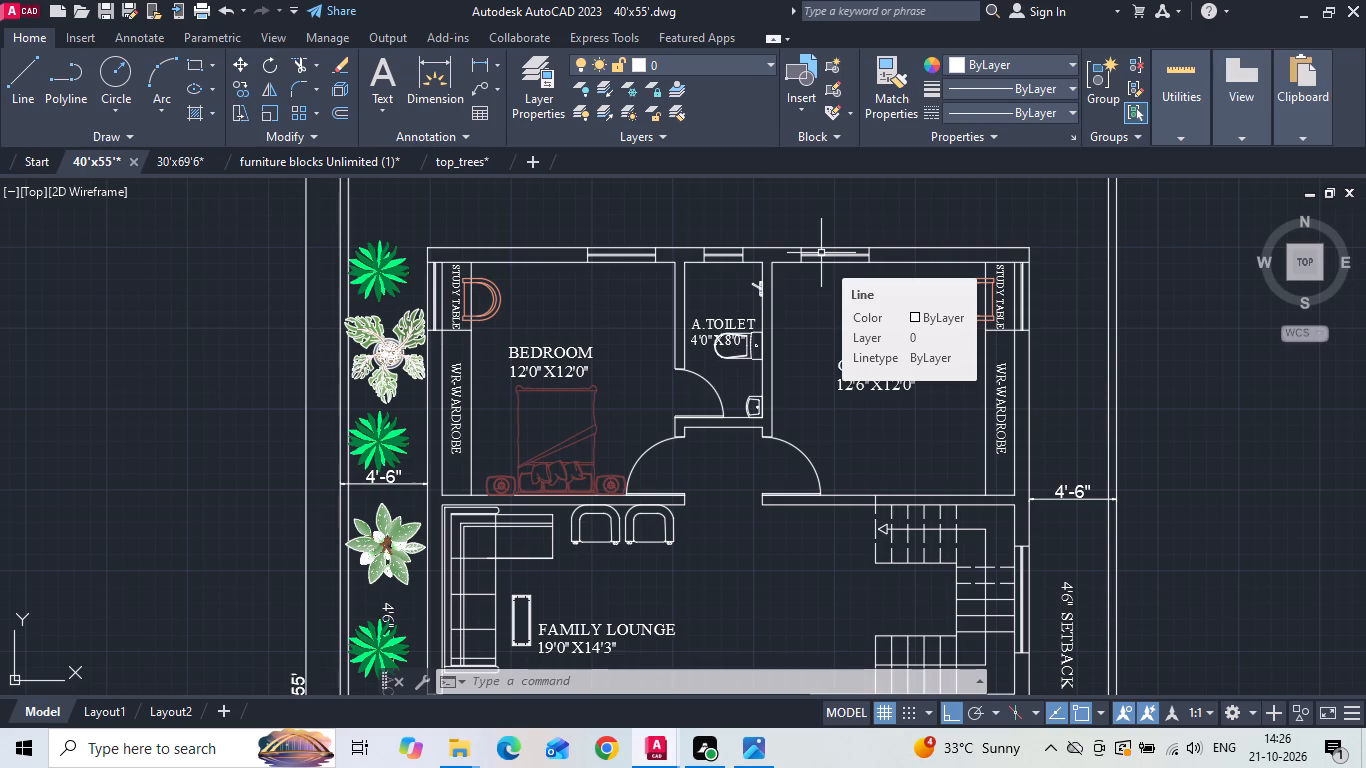
scroll(821, 253, down, 1)
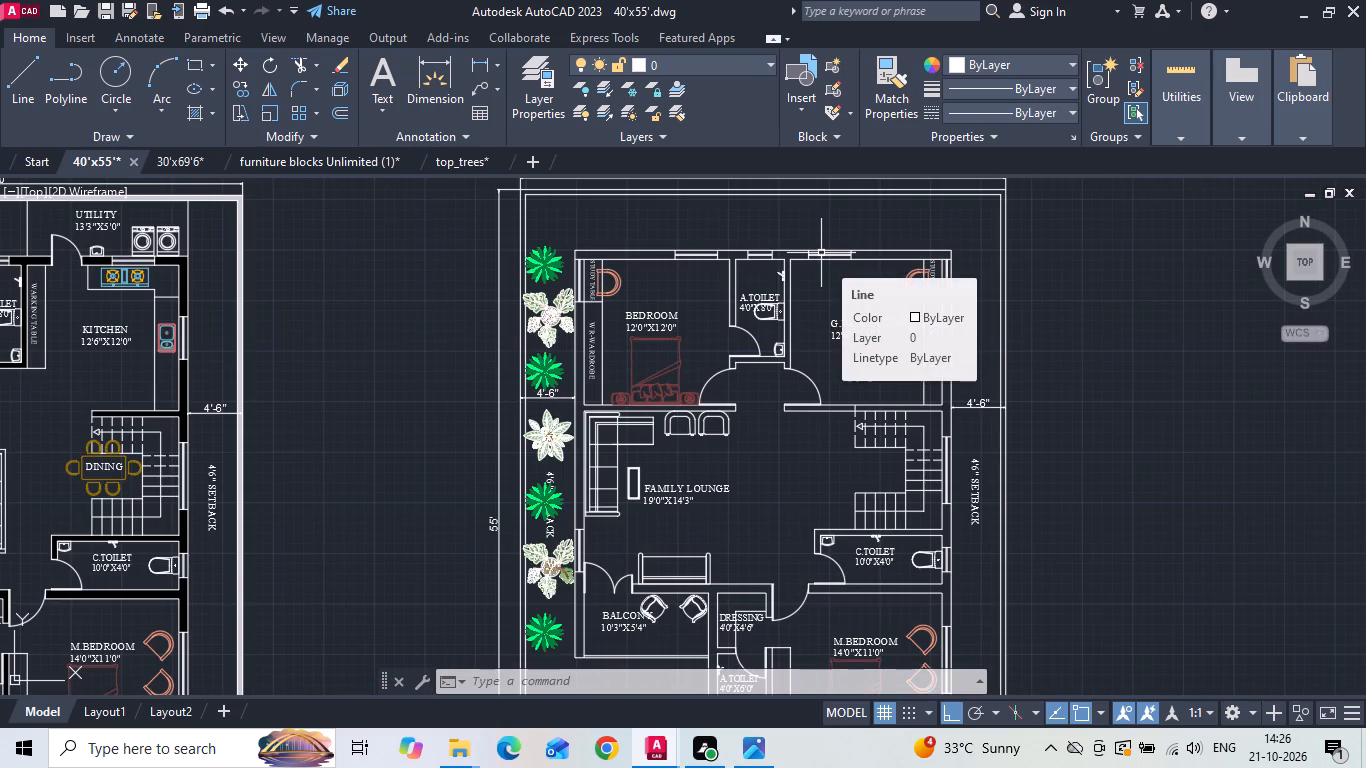
scroll(936, 288, up, 2)
drag(937, 250, 928, 289)
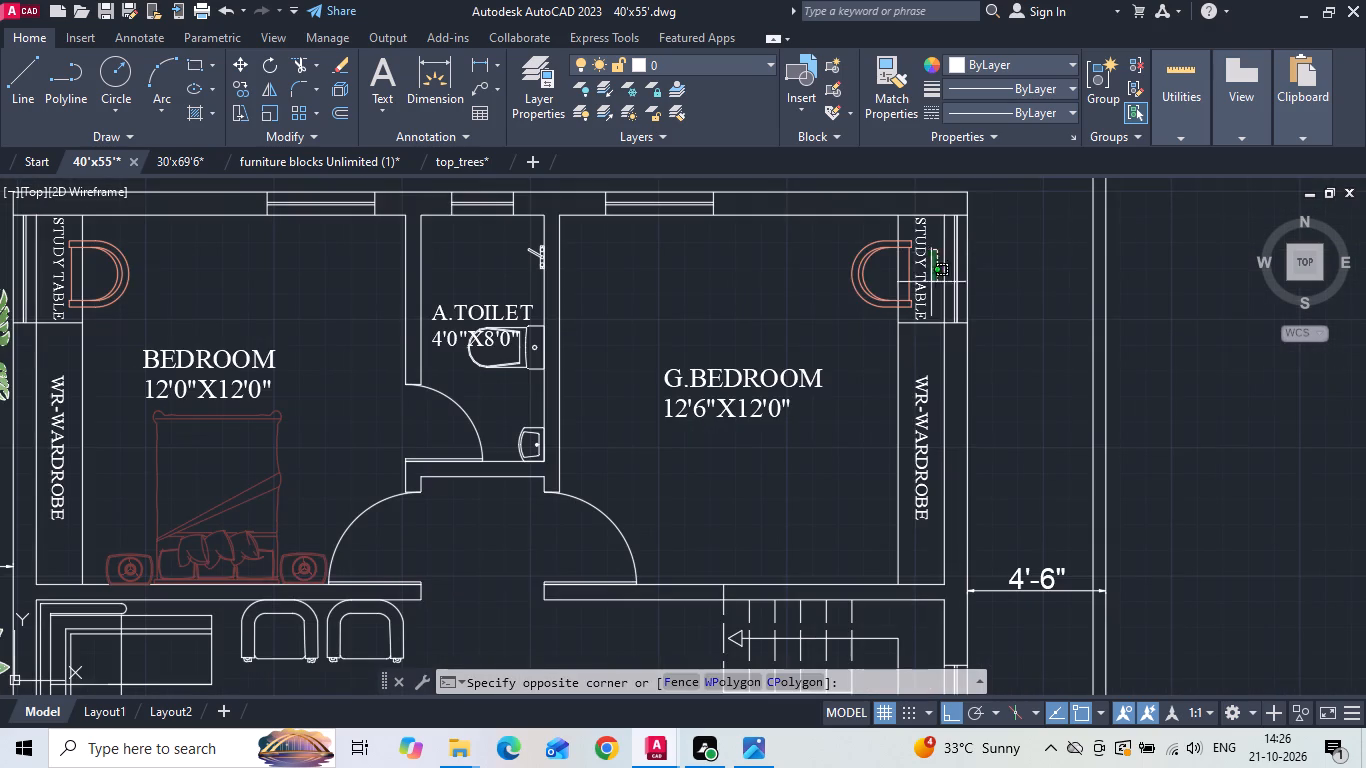
click(876, 458)
key(Delete)
drag(882, 345, 903, 335)
click(1003, 202)
key(Delete)
Erase the window in the G.BEDROOM's upper wall.
middle_drag(584, 317, 585, 336)
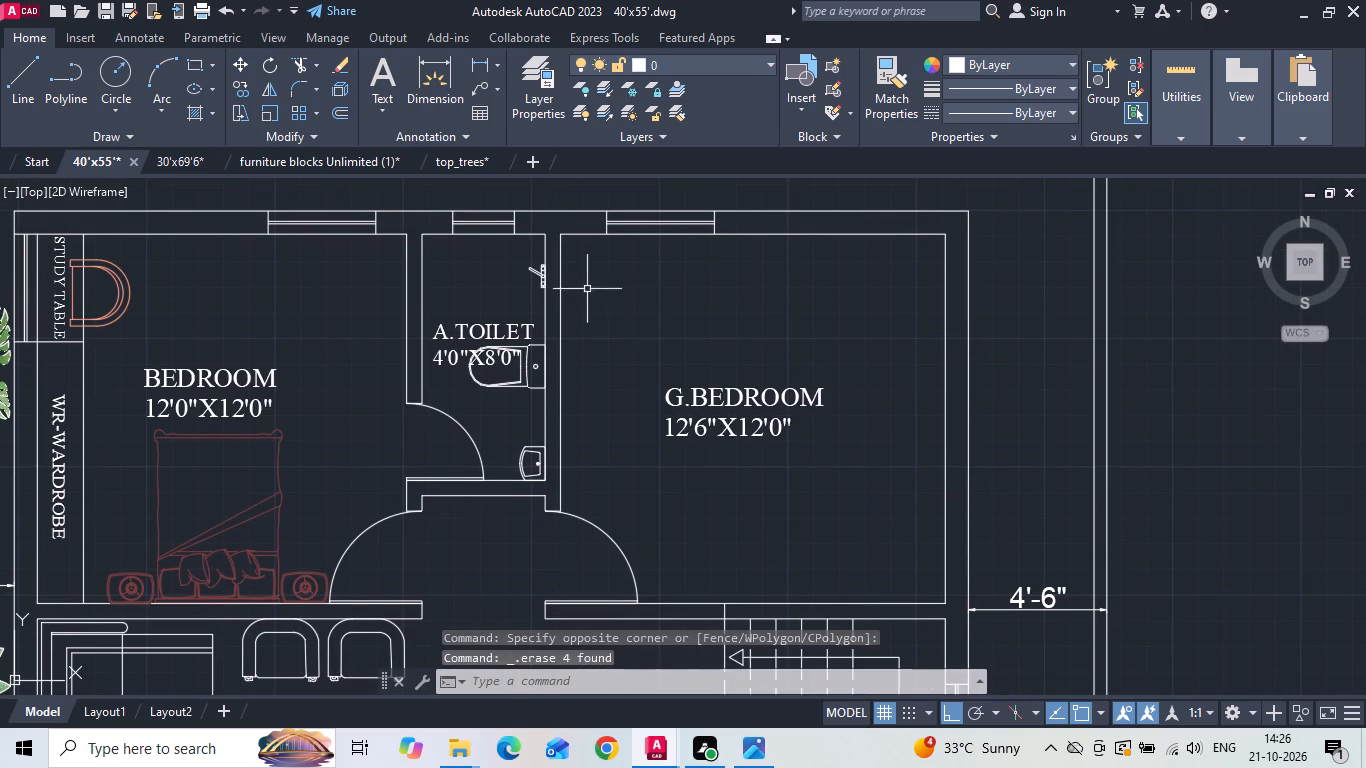
click(588, 288)
click(780, 201)
key(Delete)
Offset the G.BEDROOM's wall line beside the A.TOILET by 18 into the room as the wardrobe front.
text(O 18)
key(Return)
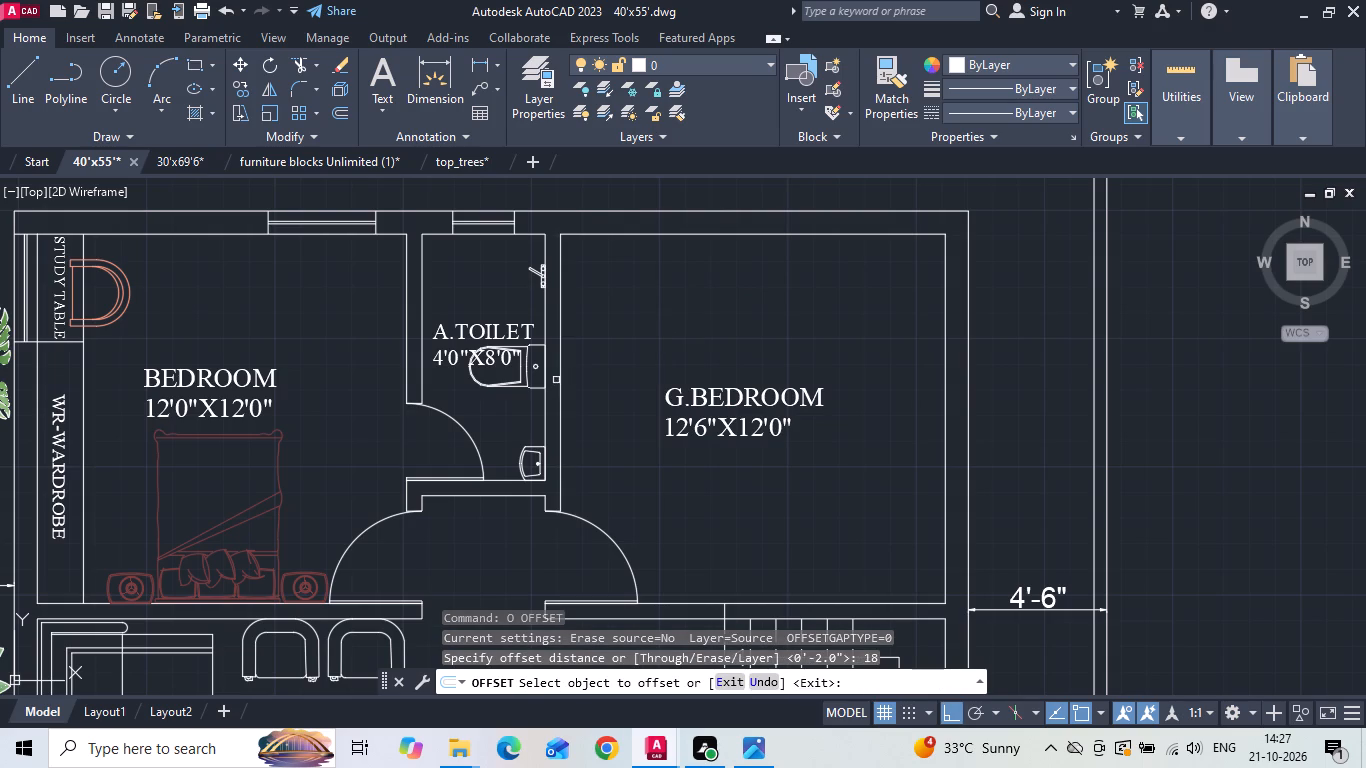
click(561, 373)
click(608, 361)
key(Escape)
Close the new wardrobe's lower end with a horizontal line from the A.TOILET wall corner and trim both overhanging line ends.
scroll(505, 520, up, 1)
key(l)
key(space)
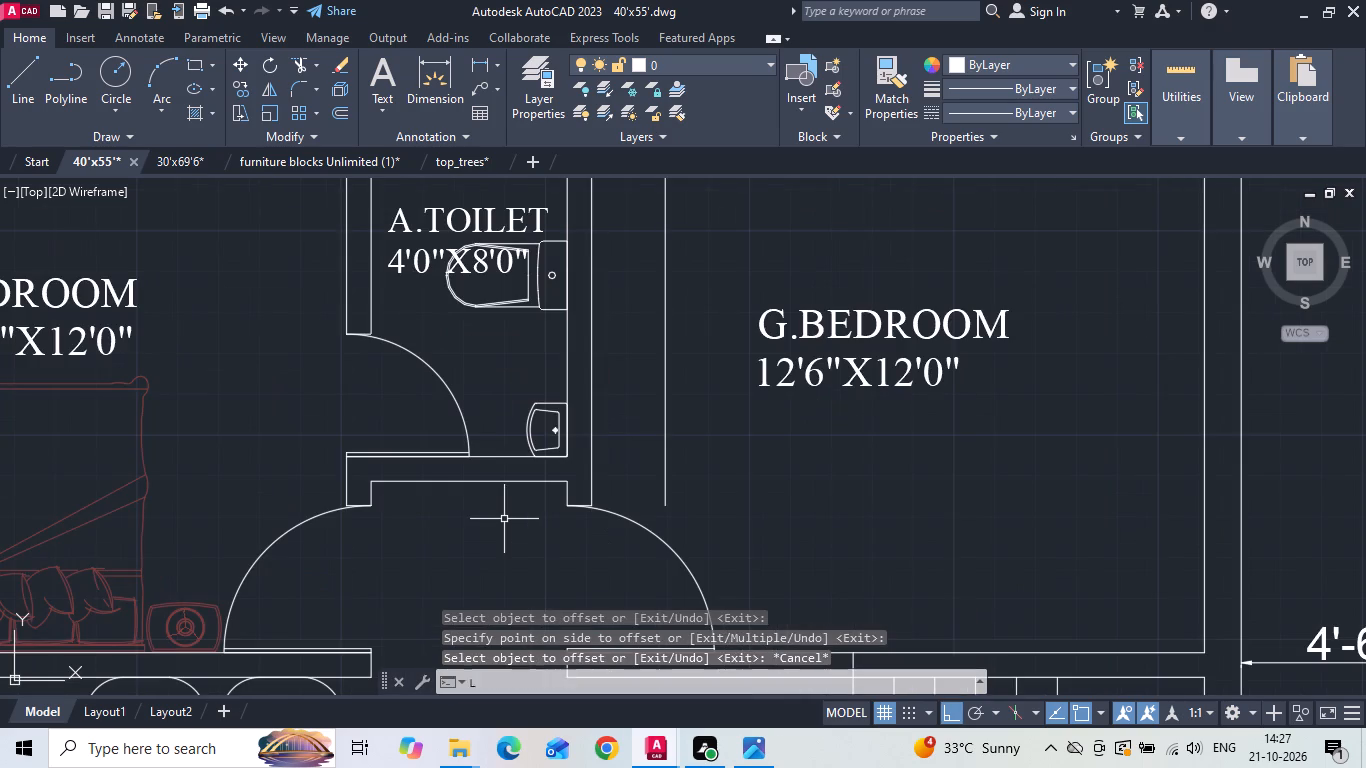
drag(567, 481, 586, 481)
click(812, 479)
key(Escape)
key(t)
key(r)
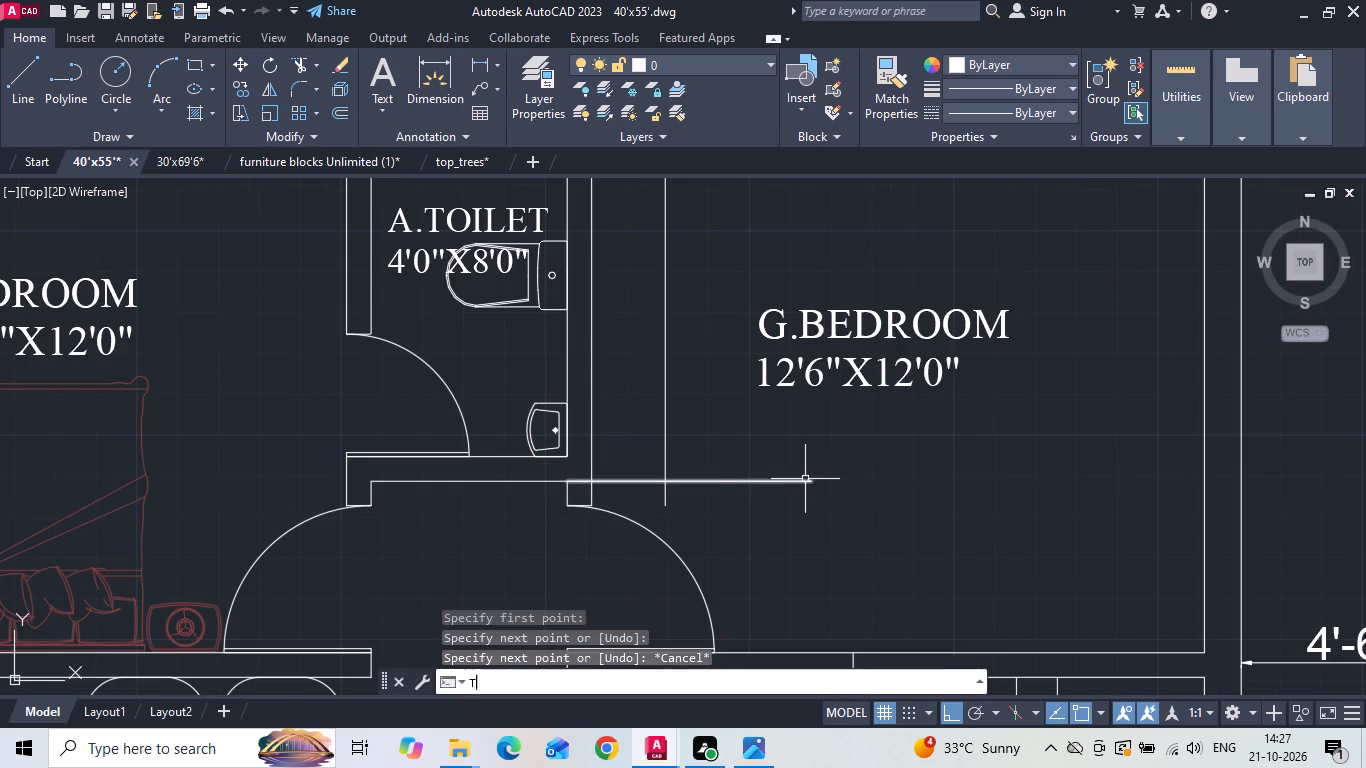
key(space)
click(675, 497)
click(656, 498)
click(676, 479)
scroll(888, 468, down, 2)
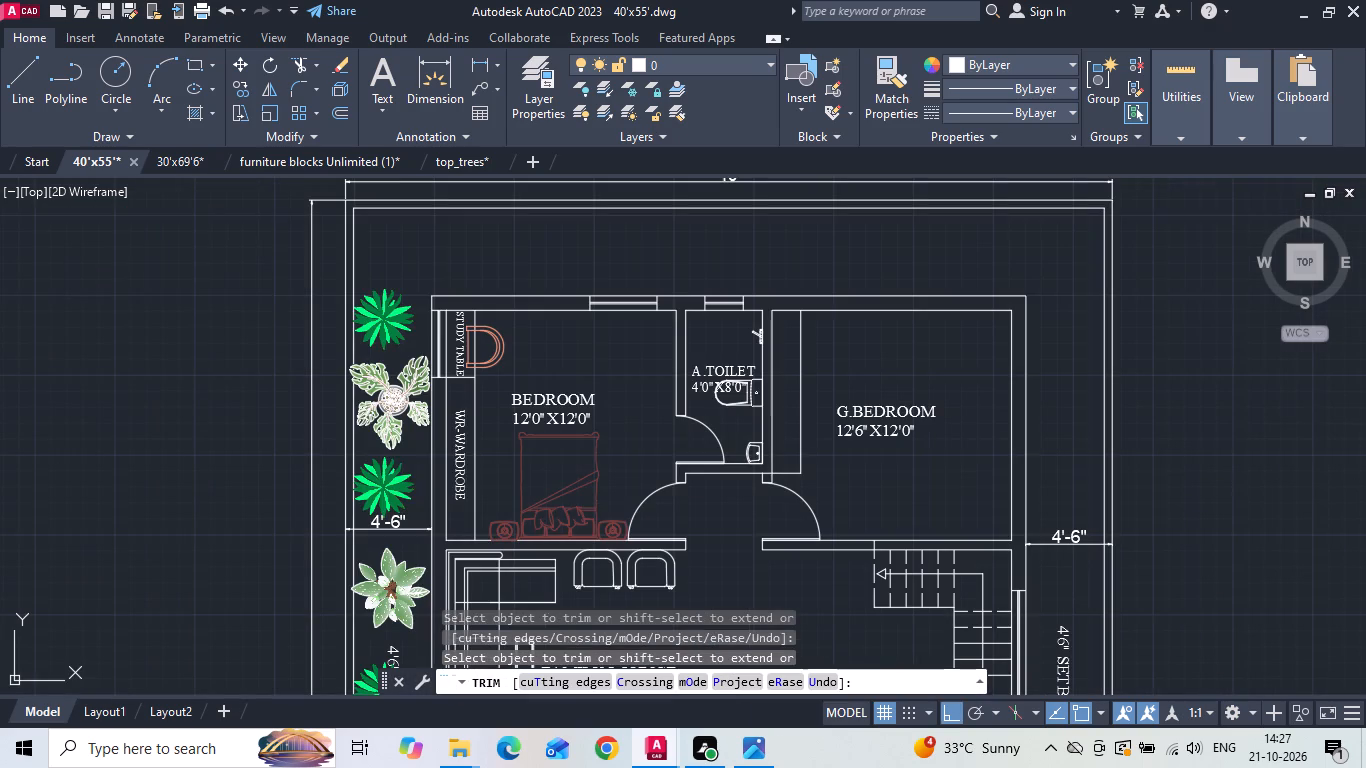
key(Escape)
Copy the BEDROOM's WR-WARDROBE label into the new G.BEDROOM wardrobe beside the A.TOILET, with Ortho off.
click(458, 453)
right_click(458, 453)
click(538, 387)
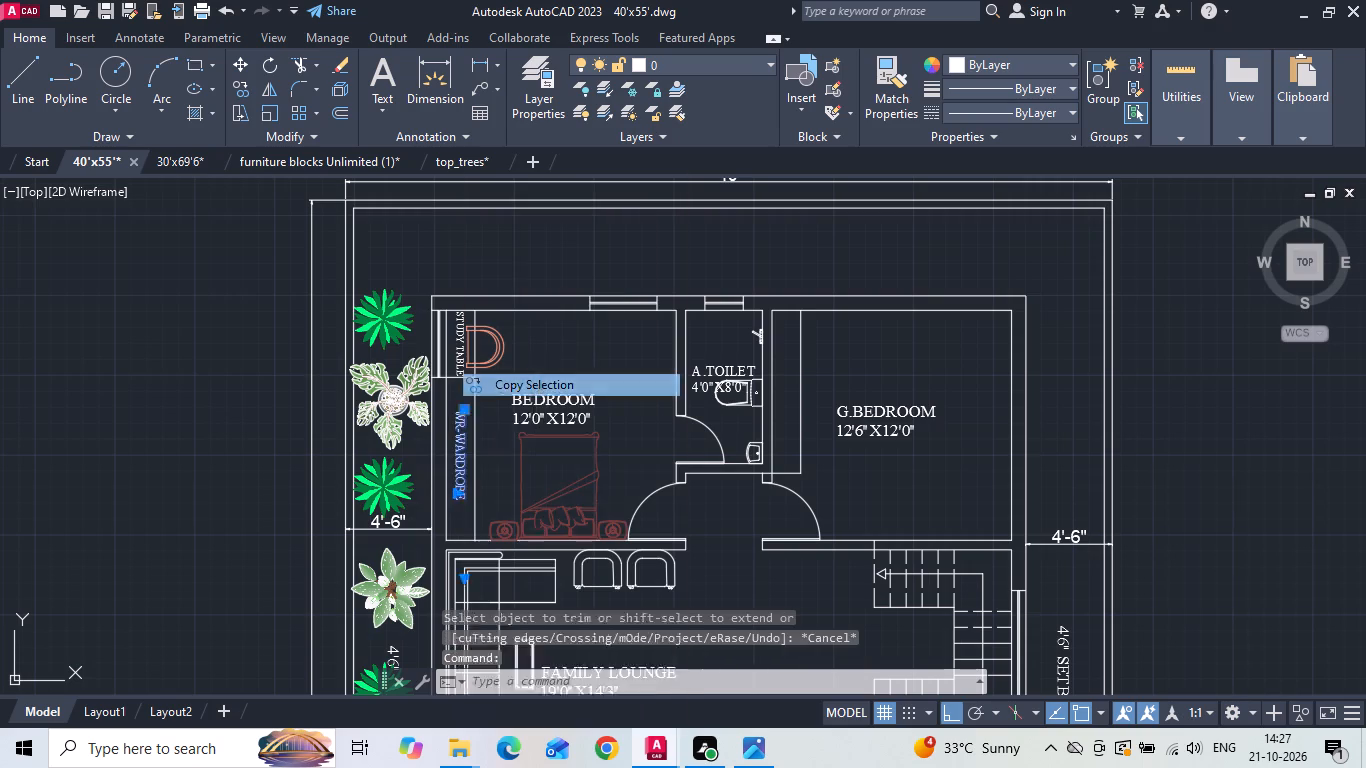
drag(459, 455, 489, 459)
key(F8)
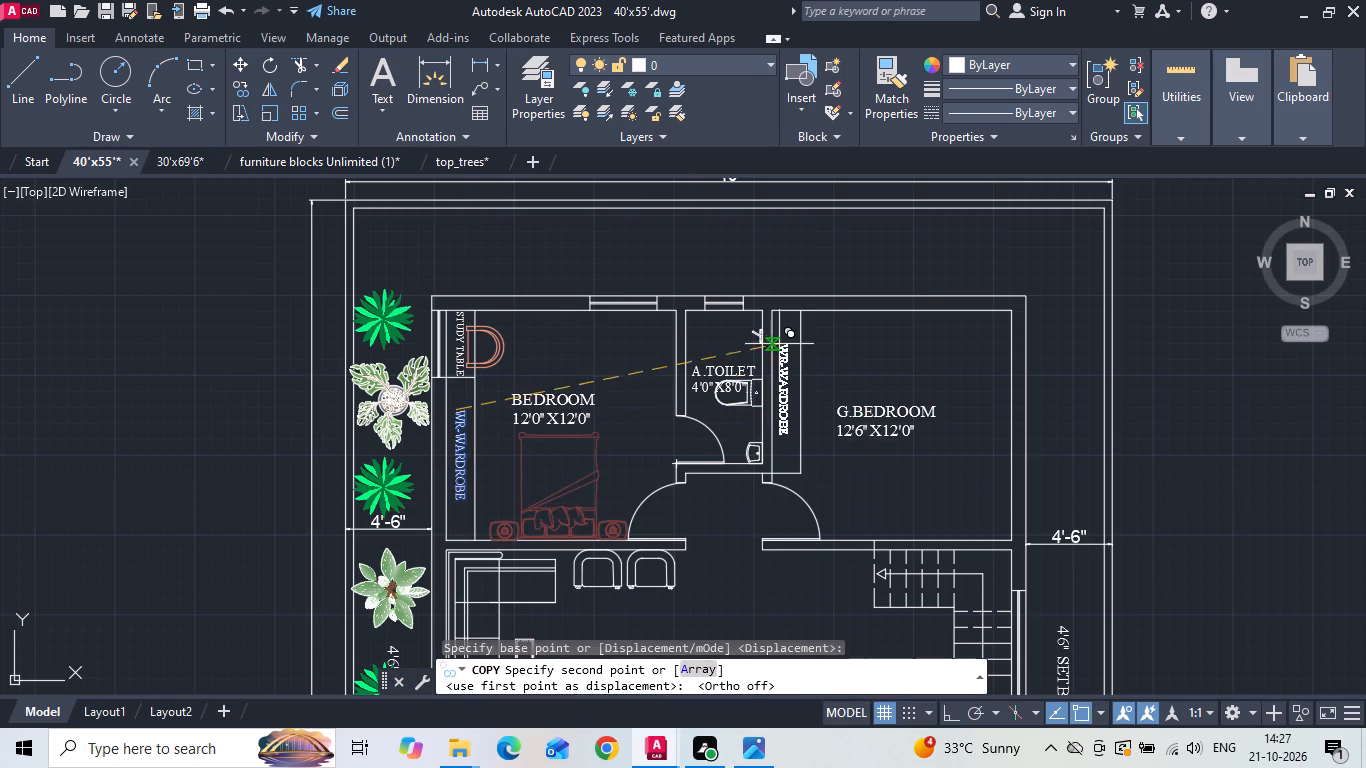
scroll(778, 341, up, 1)
click(785, 340)
scroll(781, 334, down, 2)
key(Escape)
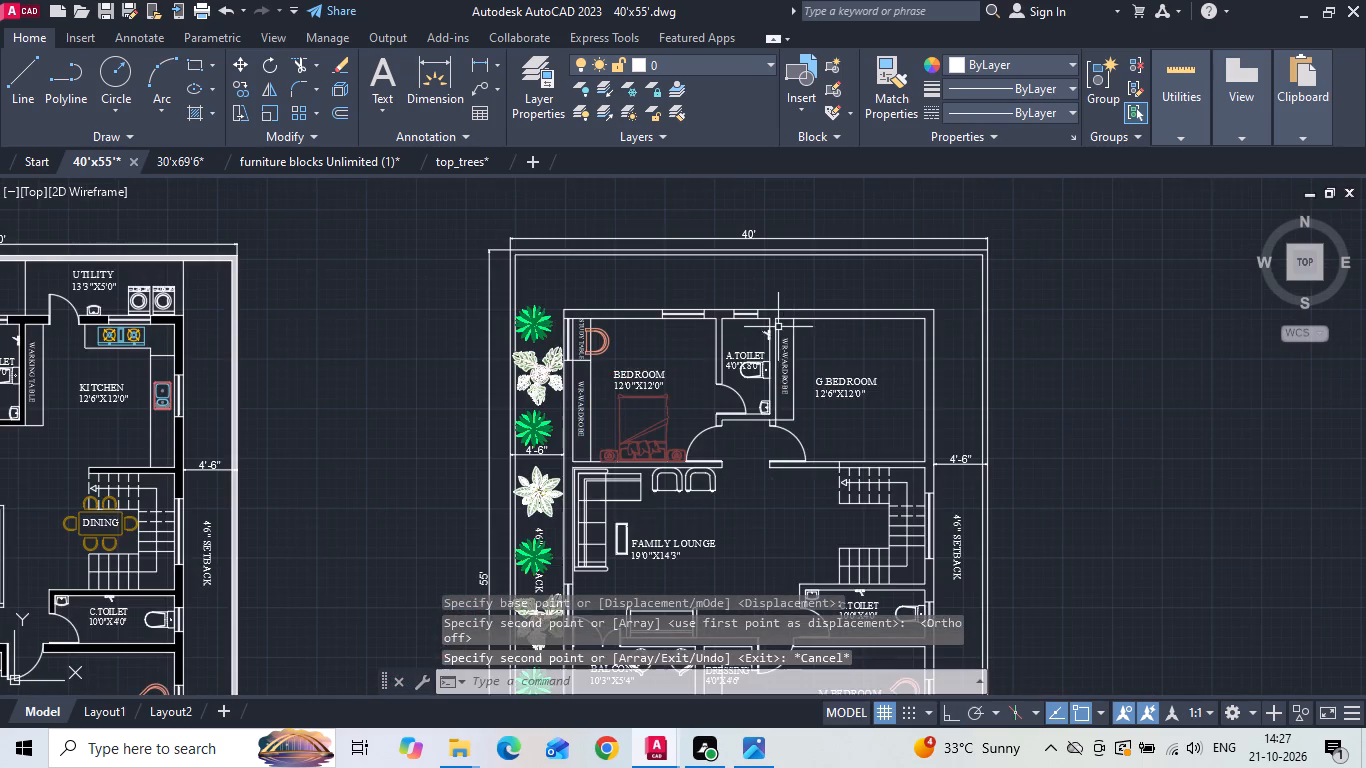
Trim the staircase line that crosses the wall between the G.BEDROOM and the stairs.
scroll(769, 344, down, 1)
scroll(819, 399, up, 3)
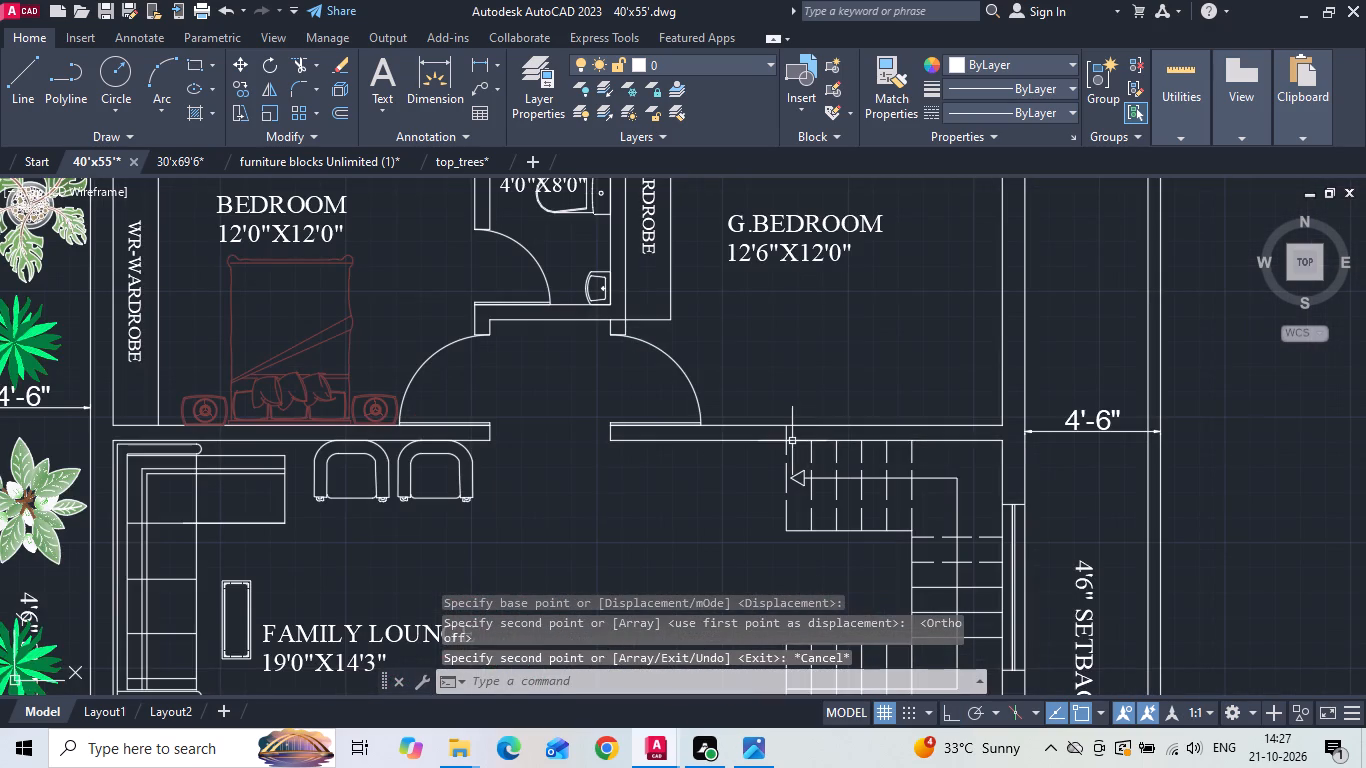
text(TR)
key(space)
click(786, 433)
scroll(802, 473, down, 3)
key(Escape)
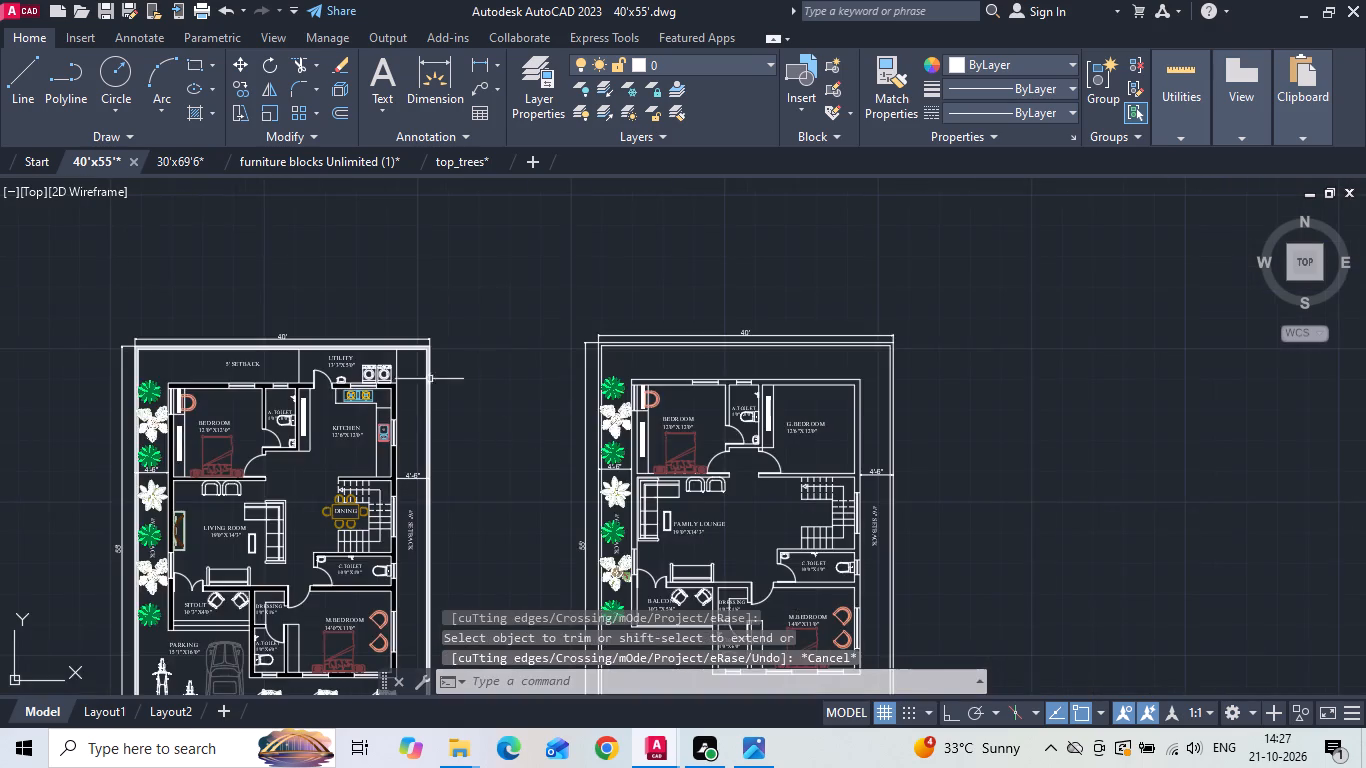
Copy the KITCHEN's two wall windows to the matching G.BEDROOM walls, using the building's outer wall corner as the reference point.
scroll(326, 355, up, 3)
middle_drag(465, 506, 659, 308)
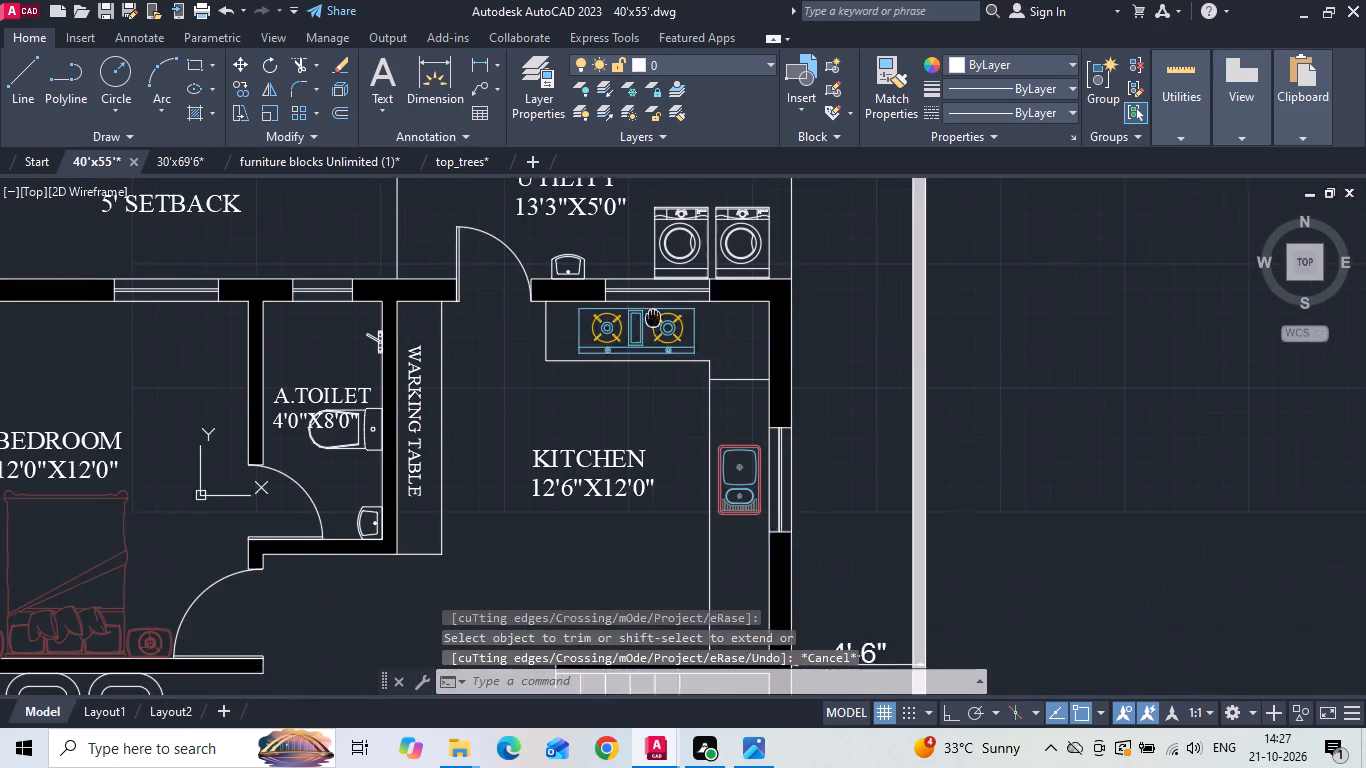
middle_drag(659, 308, 664, 299)
scroll(630, 252, up, 2)
drag(583, 251, 593, 276)
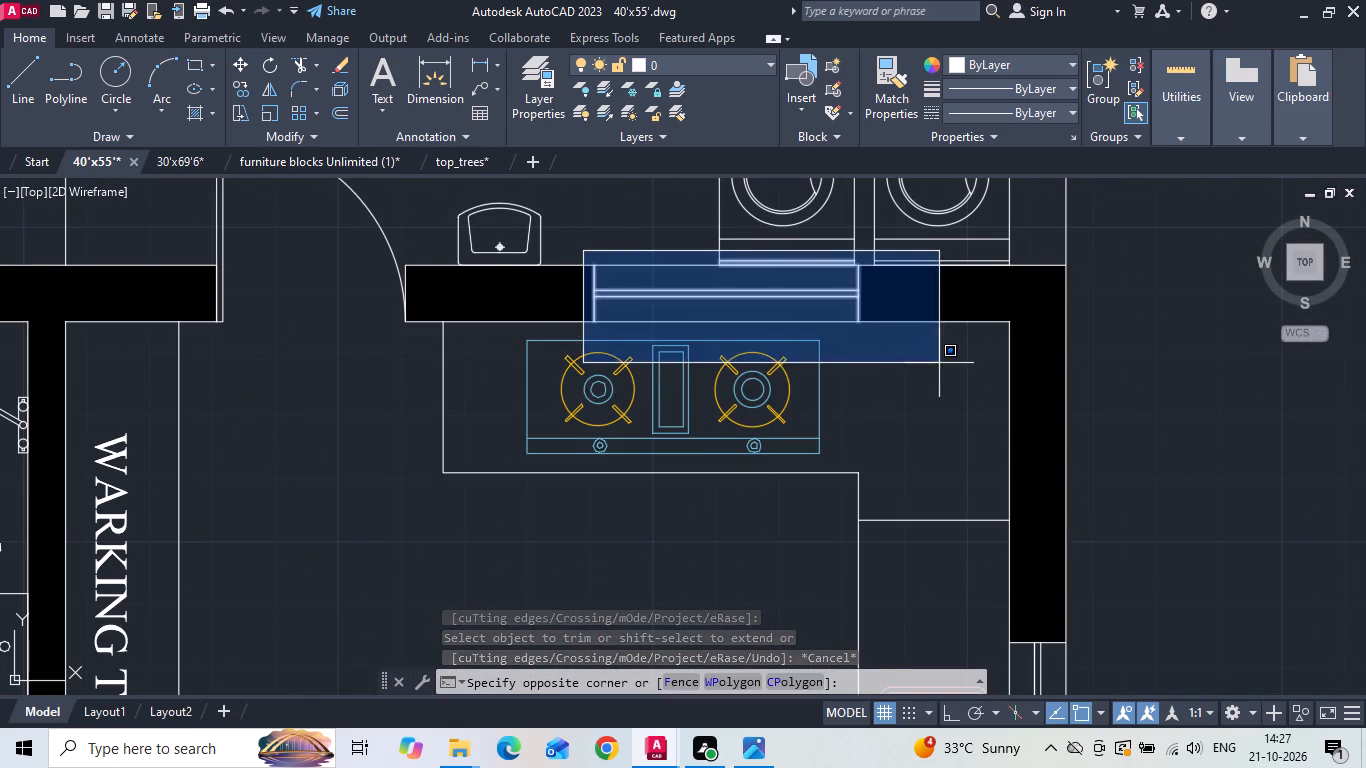
click(939, 363)
middle_drag(917, 403, 897, 296)
drag(940, 510, 942, 520)
middle_drag(954, 522, 942, 387)
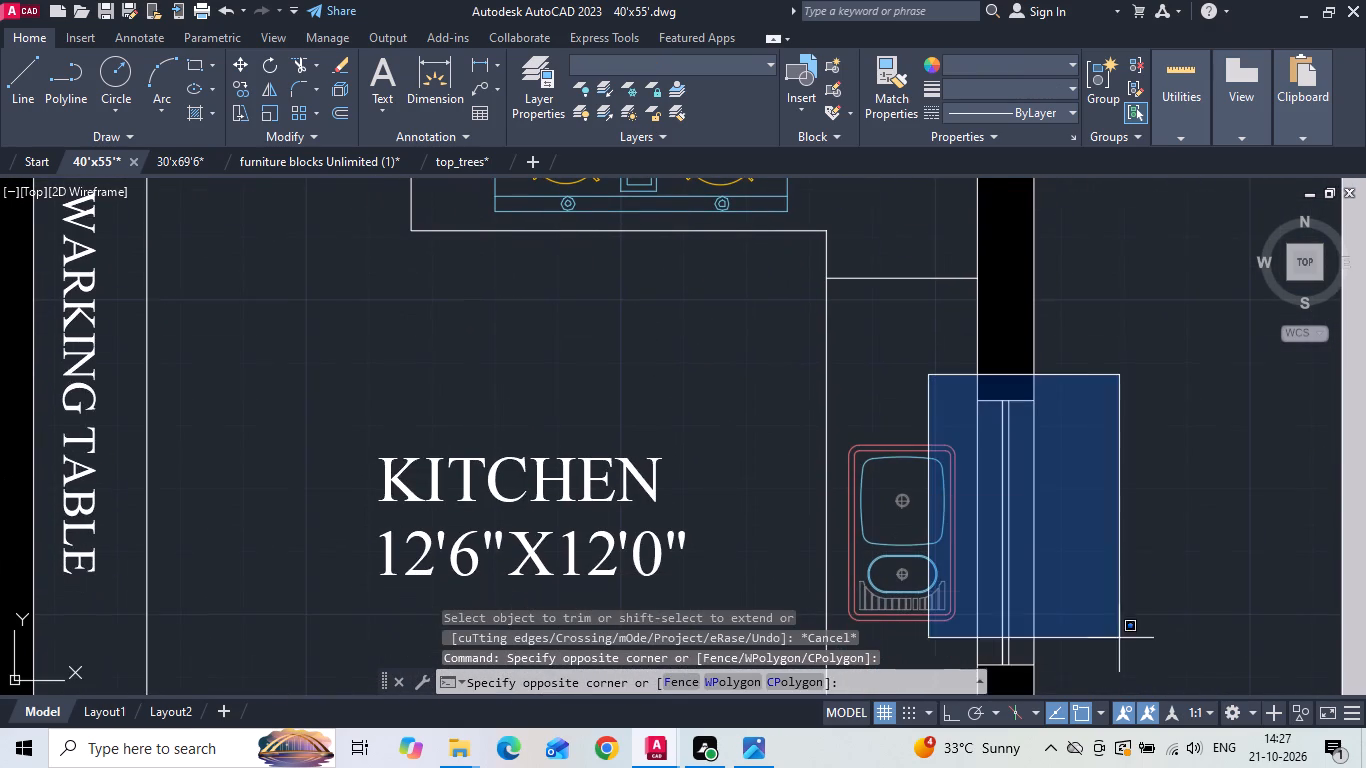
click(1109, 670)
right_click(1091, 404)
click(1135, 413)
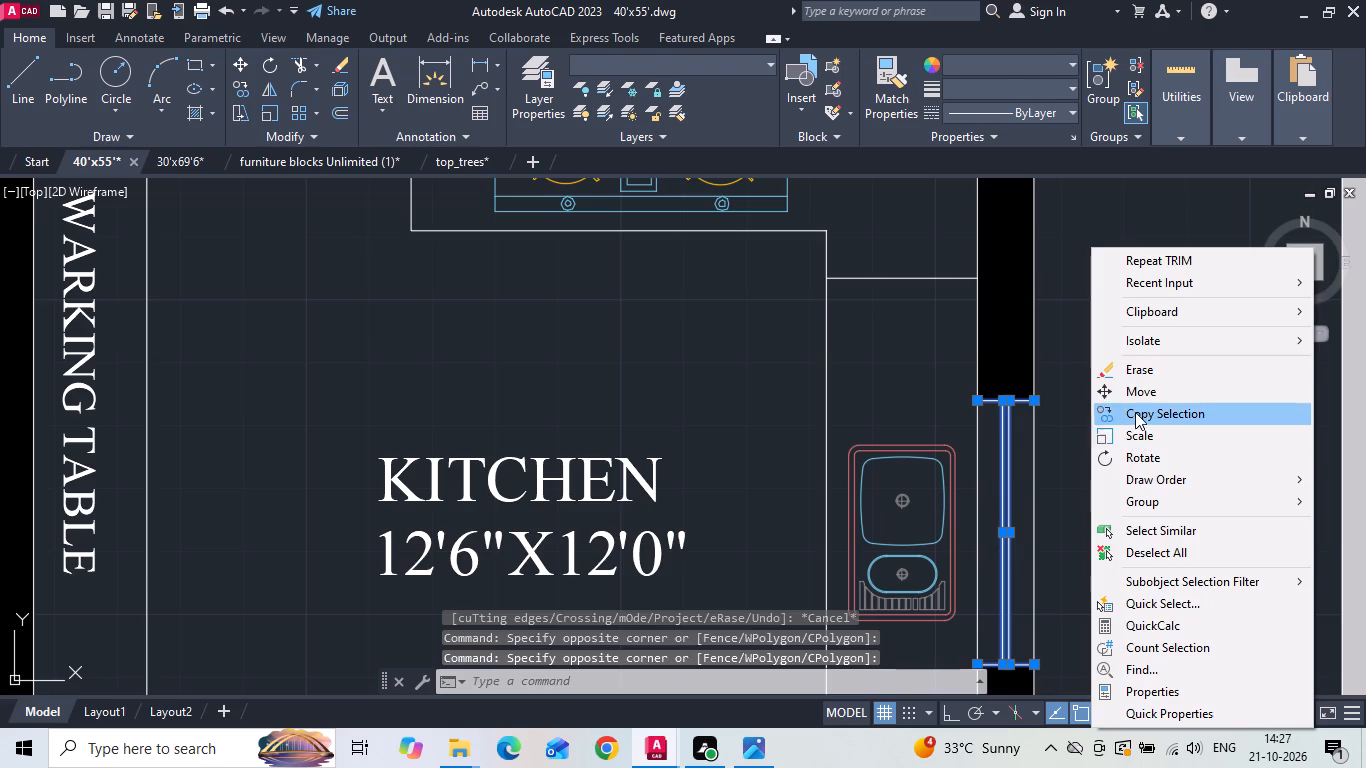
scroll(961, 402, down, 1)
middle_drag(966, 266, 888, 429)
scroll(930, 321, up, 2)
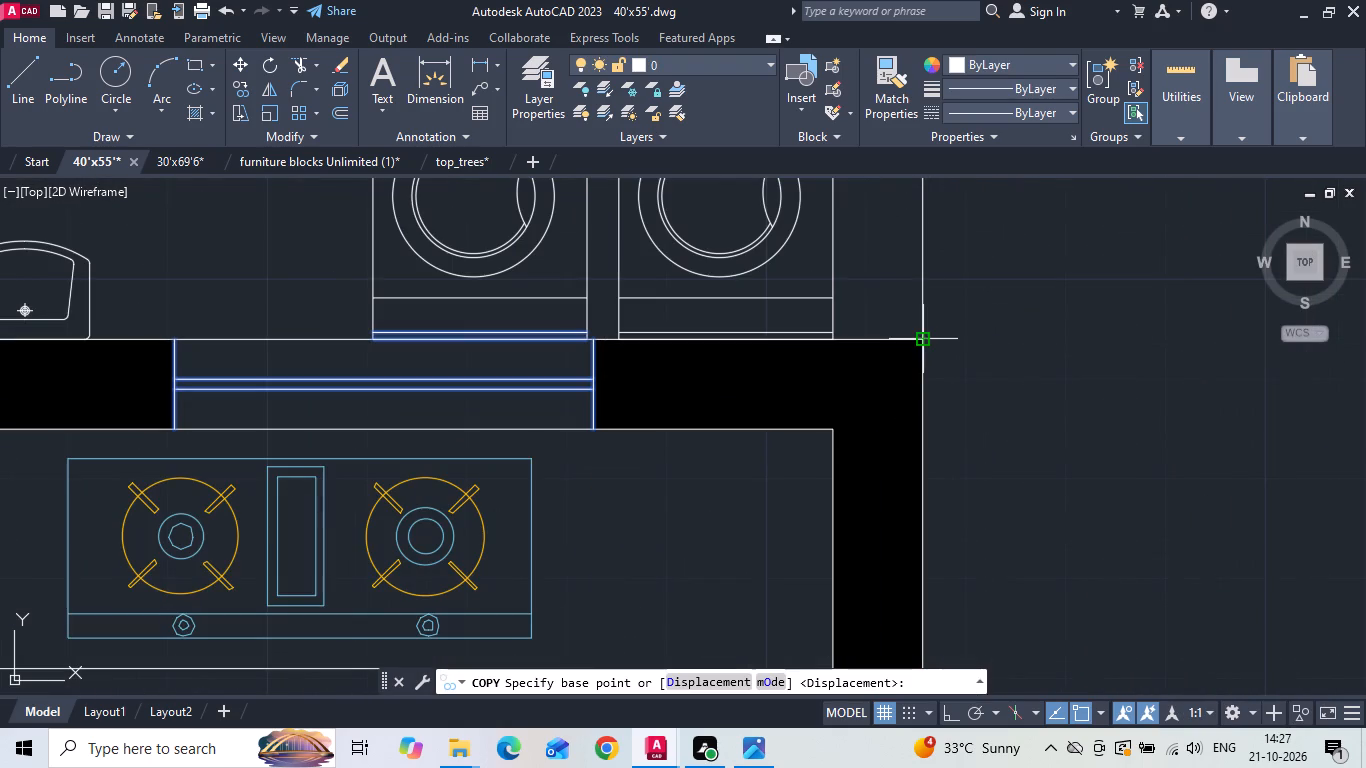
click(921, 338)
scroll(640, 391, down, 4)
scroll(834, 407, down, 2)
scroll(1239, 396, up, 3)
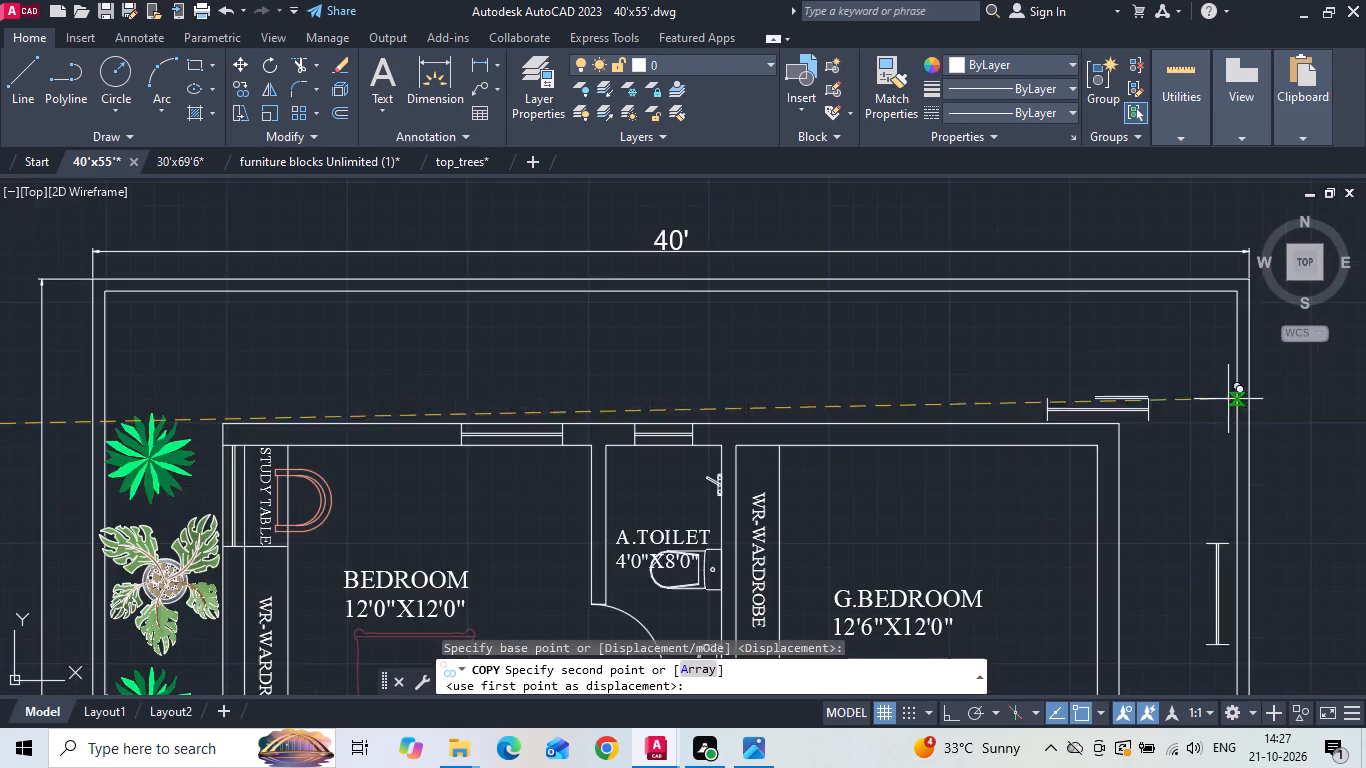
scroll(1138, 419, up, 1)
click(1111, 428)
scroll(749, 262, down, 1)
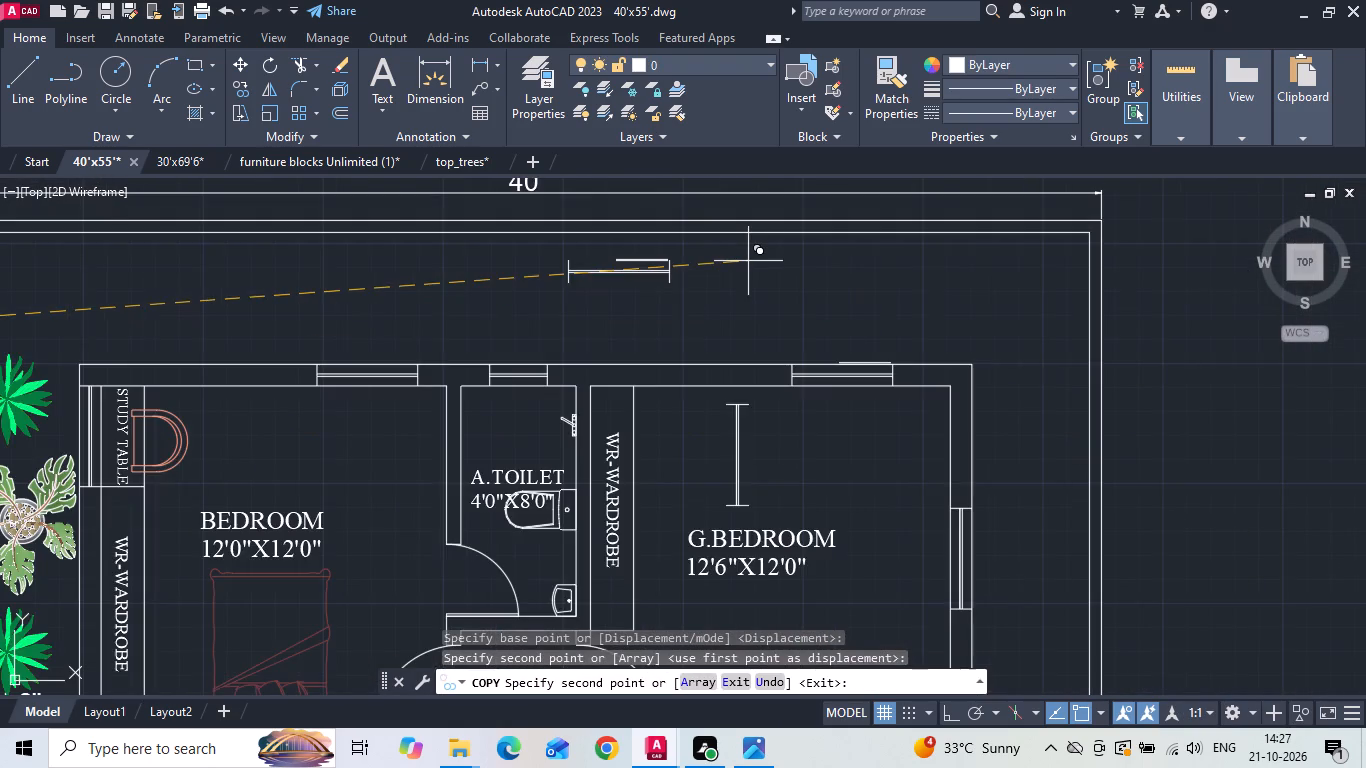
scroll(748, 261, down, 2)
key(Escape)
Move the G.BEDROOM 12'6"X12'0" label slightly up and to the right inside its room.
click(745, 379)
right_click(745, 379)
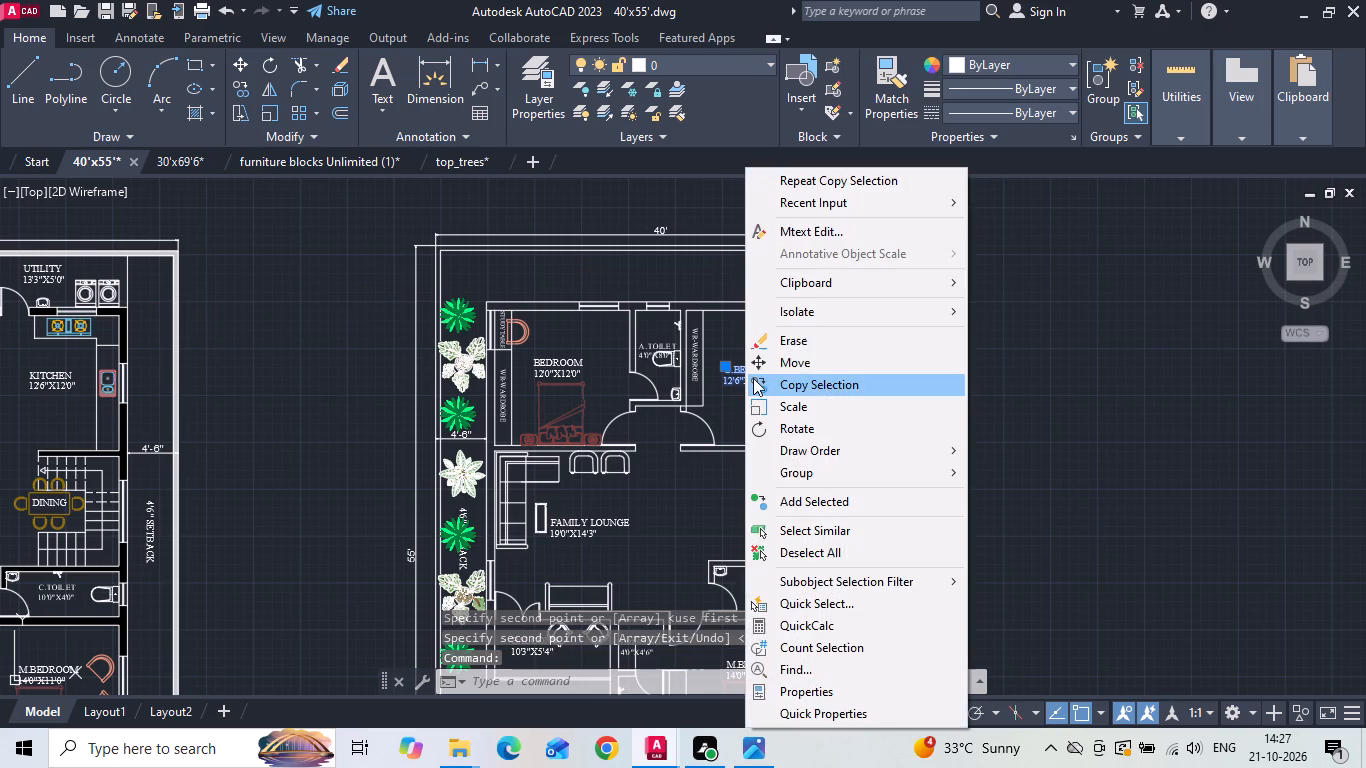
click(767, 367)
click(1038, 315)
click(1057, 304)
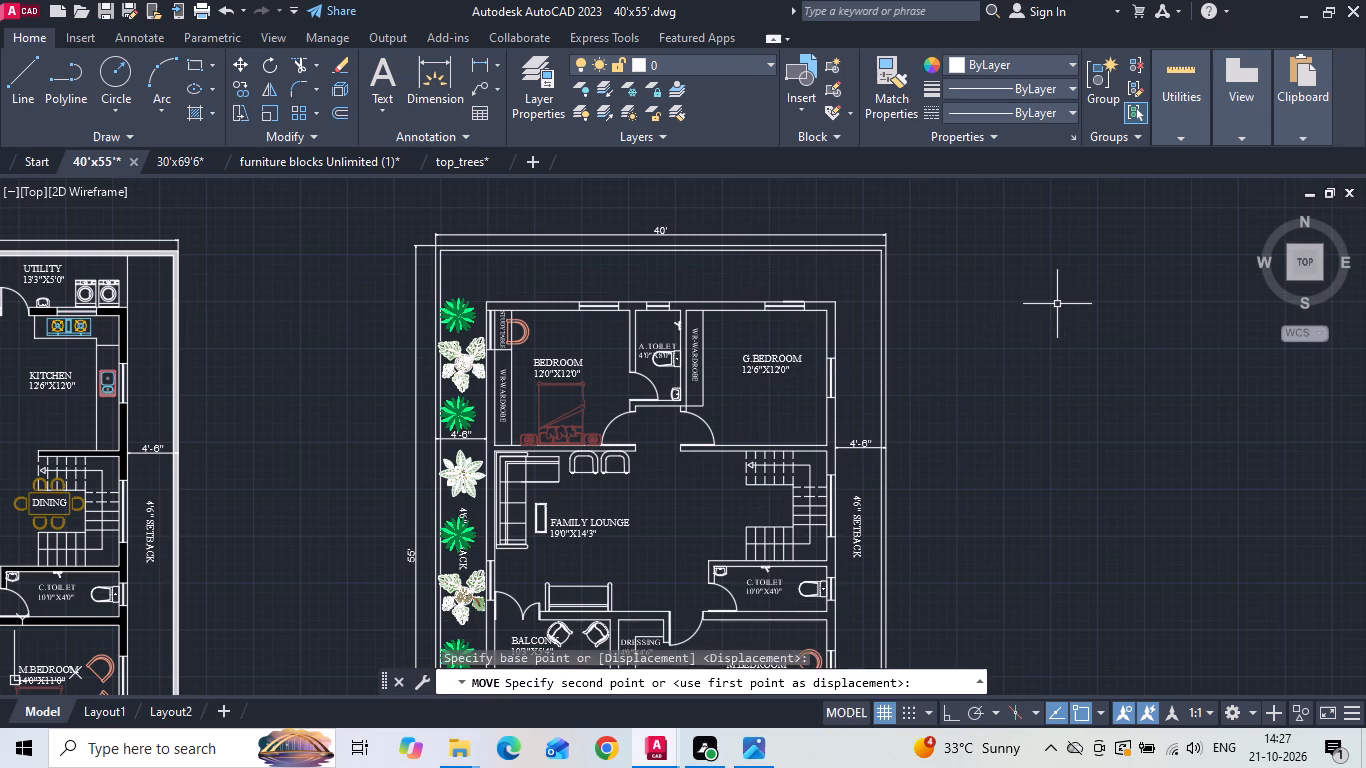
Copy the M.BEDROOM's bed and two armchairs into the G.BEDROOM, aligning the room's lower-right inner corners.
scroll(867, 195, down, 1)
scroll(802, 565, up, 2)
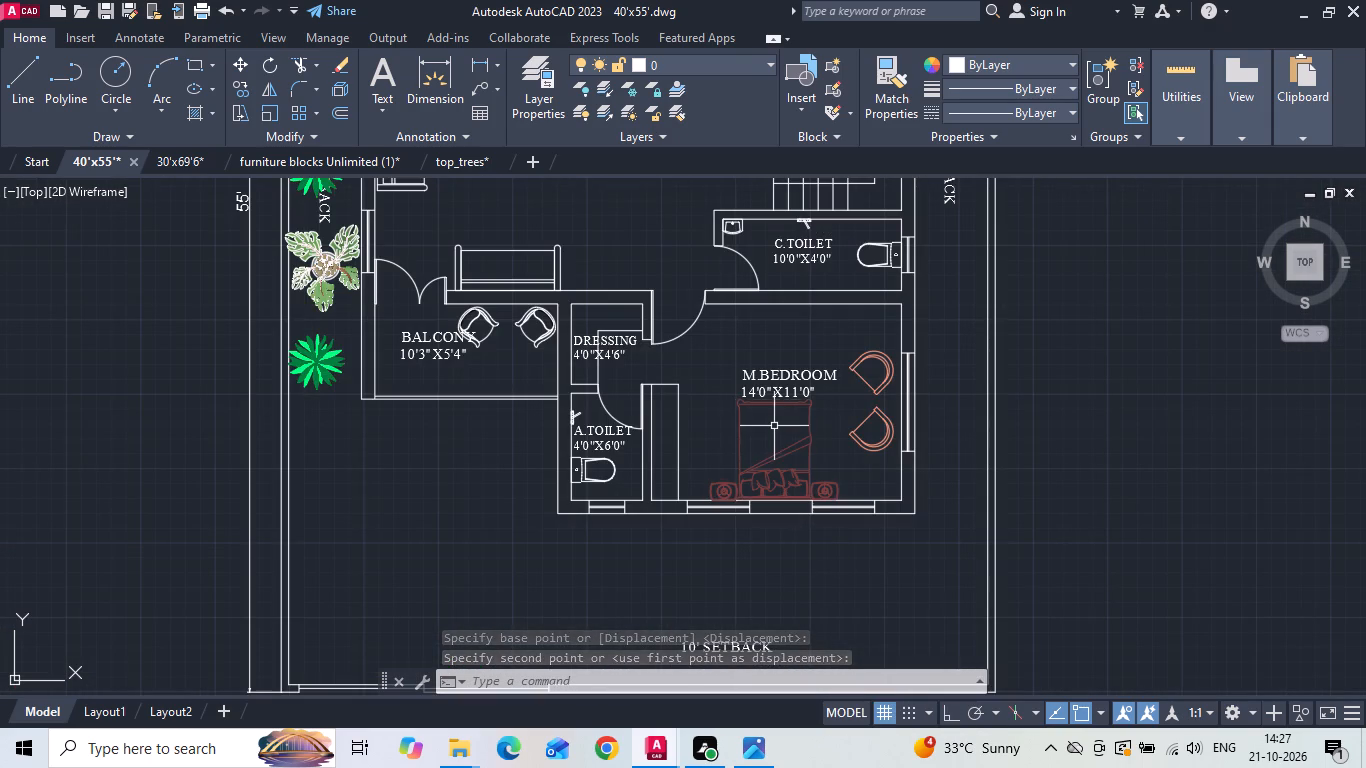
click(742, 433)
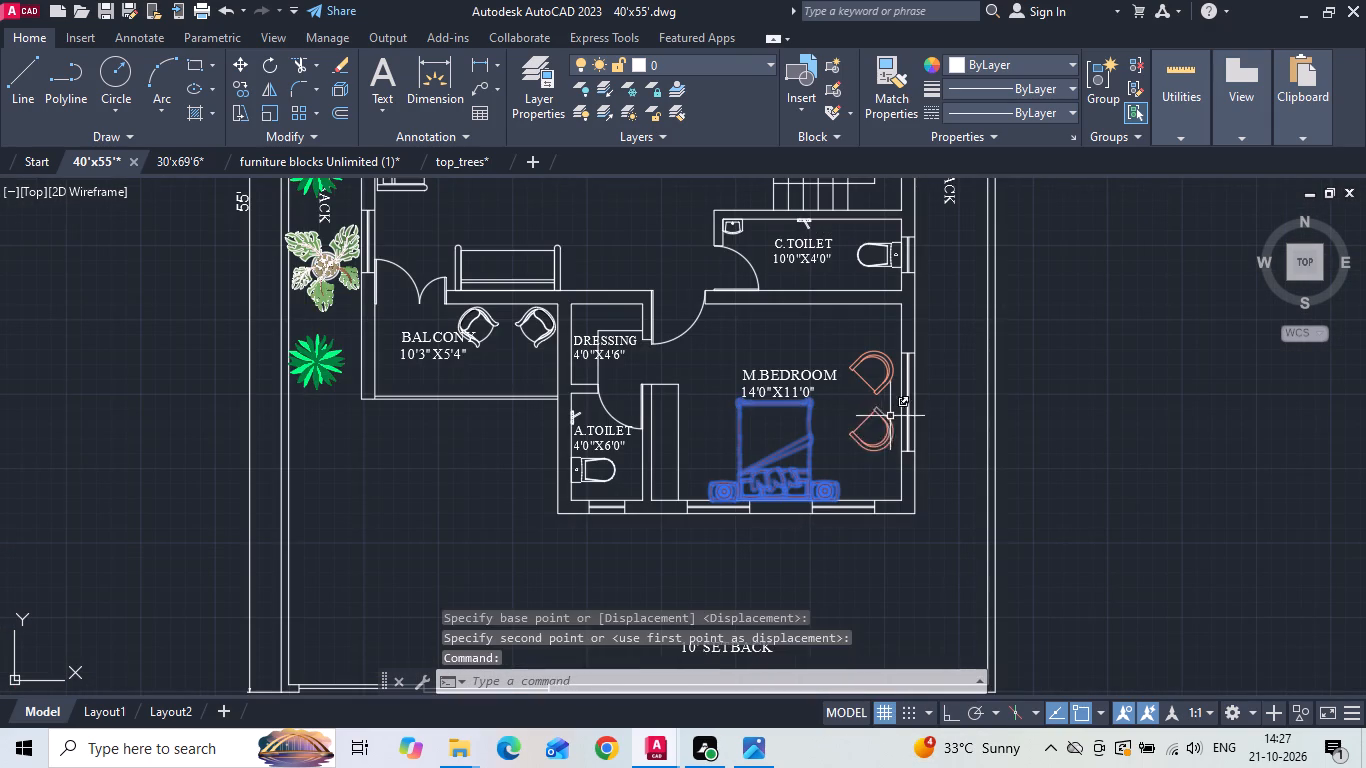
click(874, 420)
click(862, 352)
right_click(862, 352)
click(883, 407)
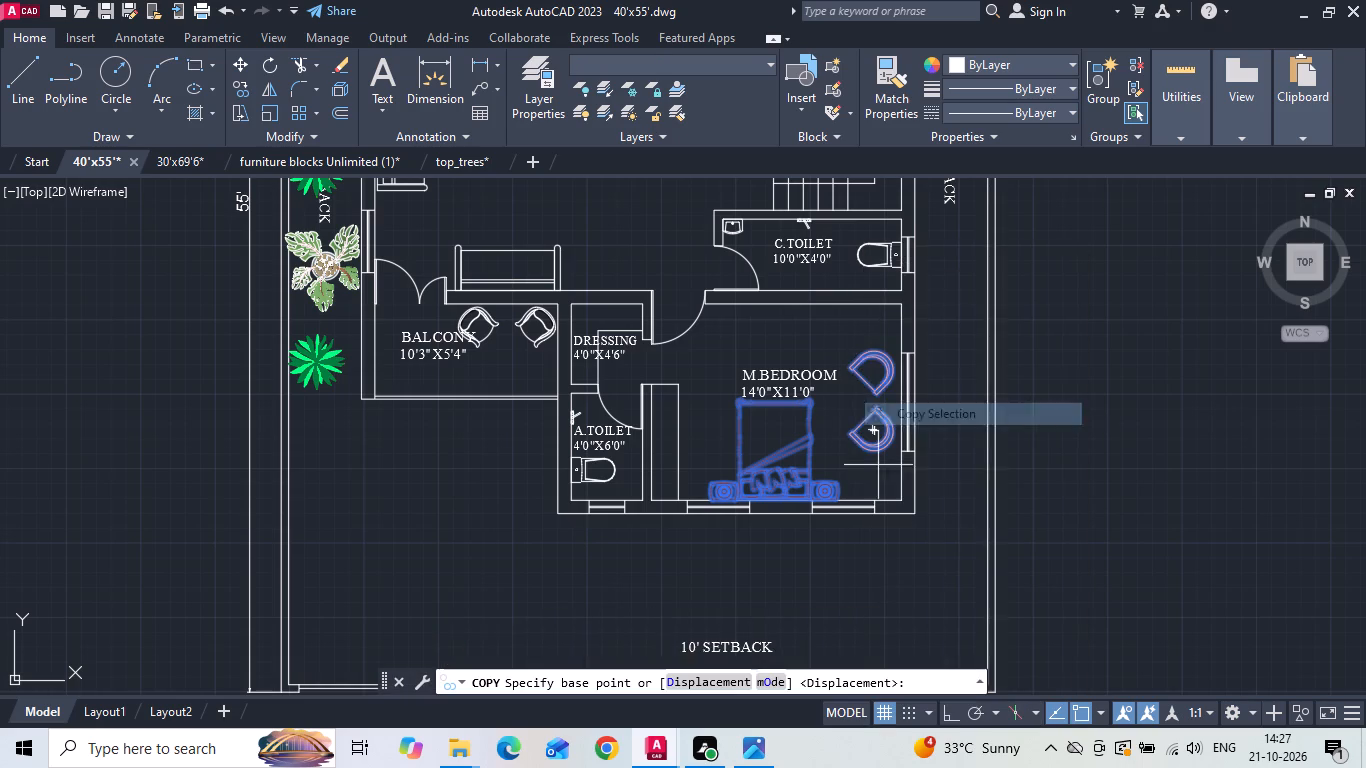
scroll(879, 471, up, 1)
click(912, 517)
scroll(865, 564, down, 4)
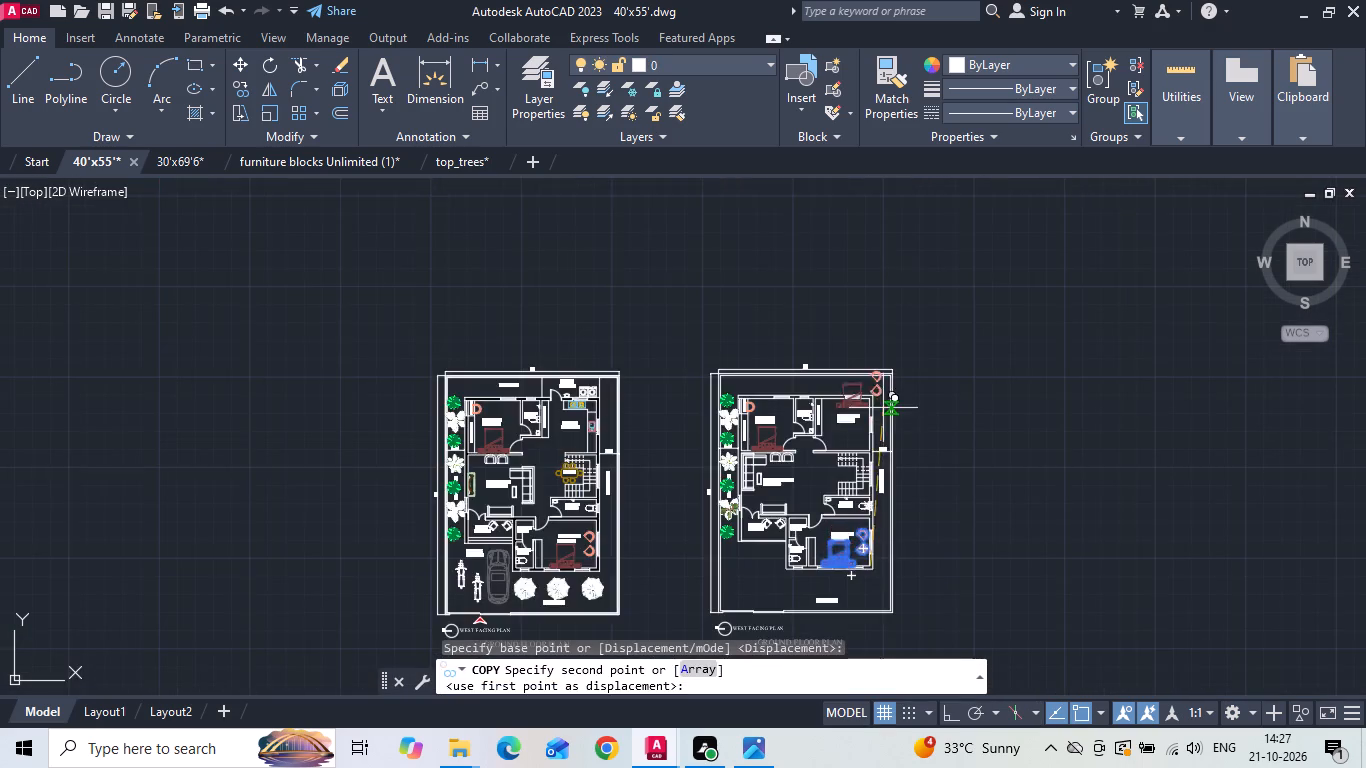
scroll(883, 408, up, 3)
scroll(817, 541, up, 1)
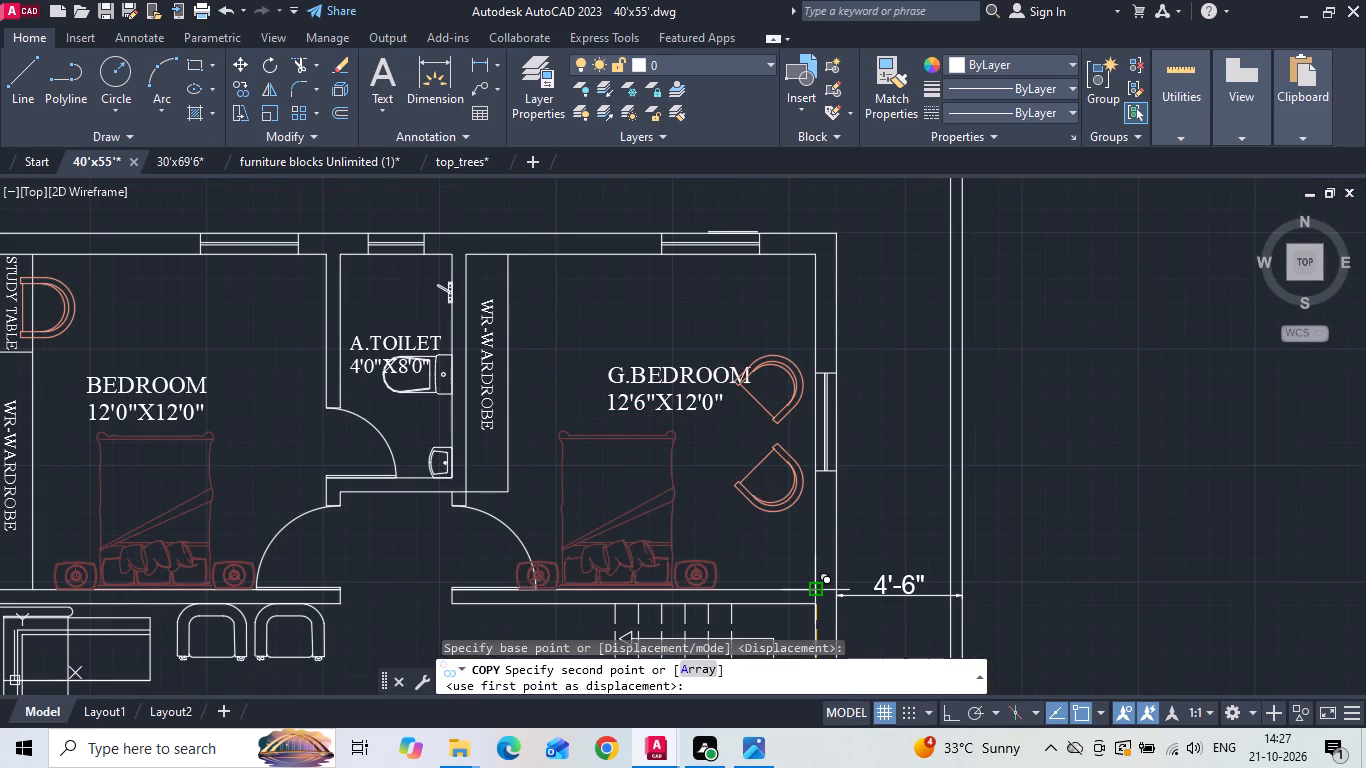
click(815, 584)
middle_drag(756, 489, 845, 382)
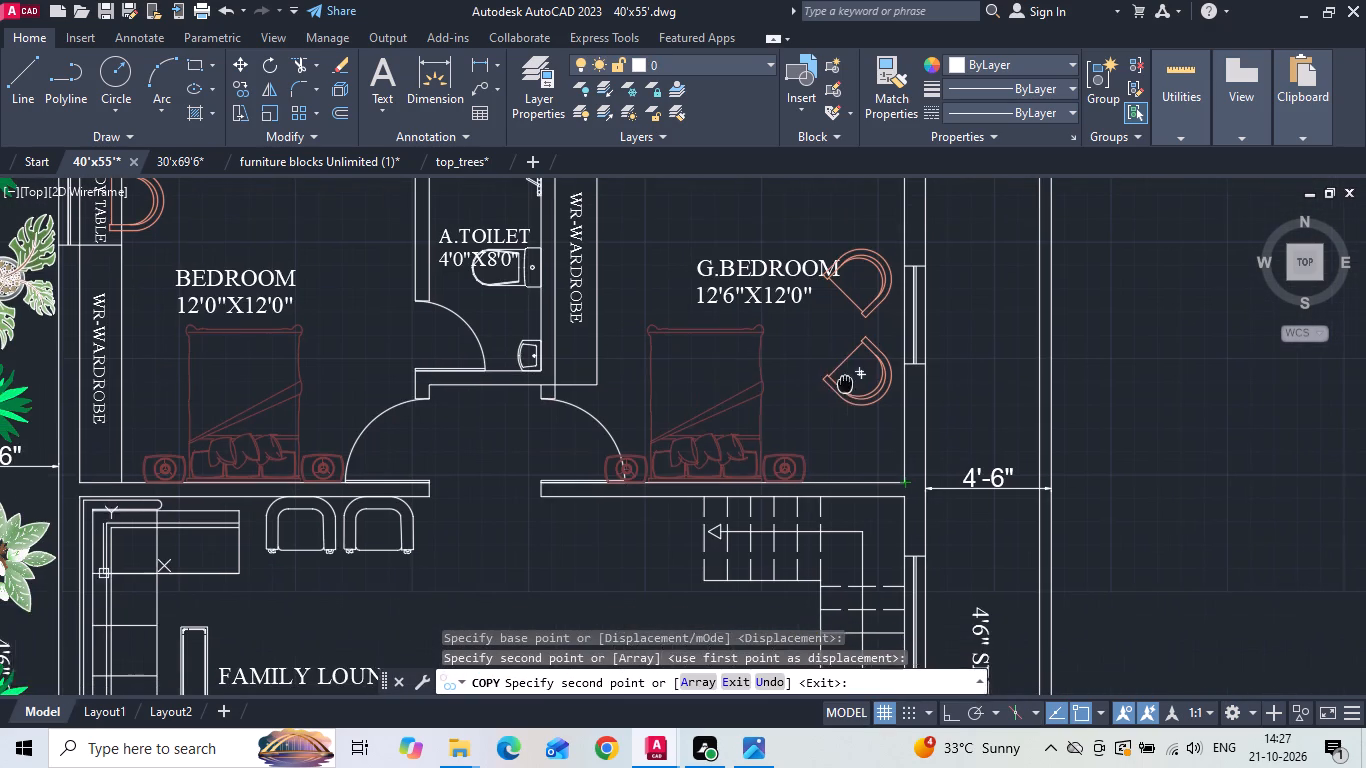
key(Escape)
Move the G.BEDROOM bed about 2'-1" horizontally to the right with Ortho on, away from the door swing.
drag(804, 381, 755, 392)
click(736, 396)
right_click(735, 396)
click(799, 360)
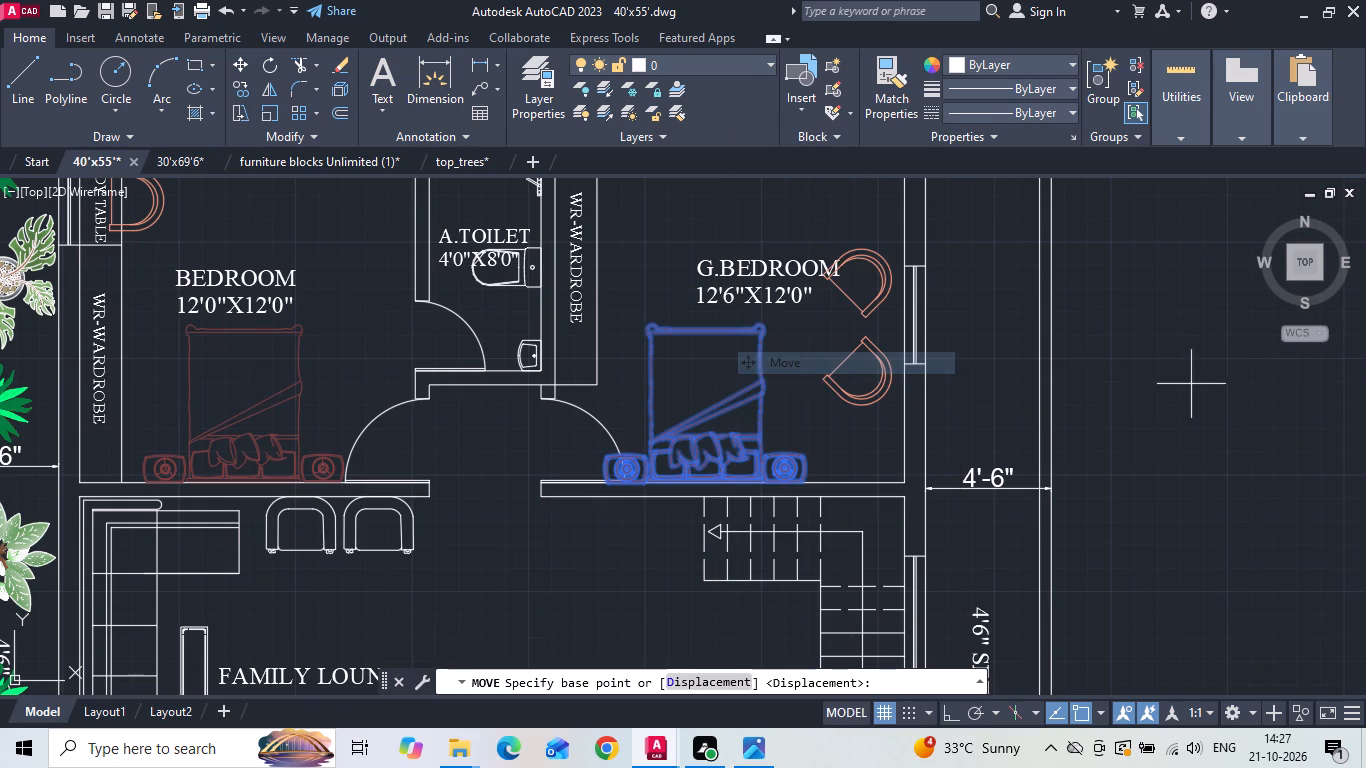
key(F8)
click(1187, 397)
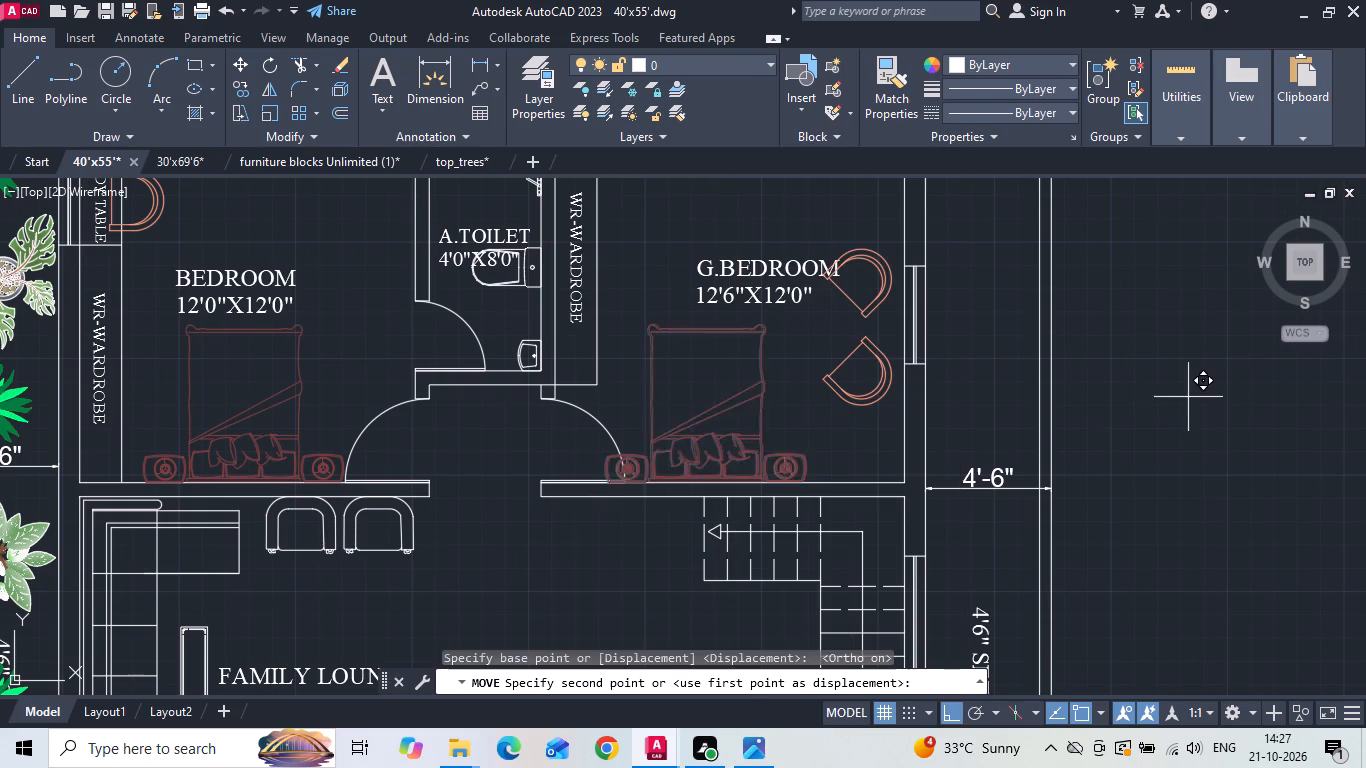
click(1245, 398)
Move the two G.BEDROOM armchairs straight up toward the room's upper wall.
scroll(900, 365, down, 1)
scroll(887, 338, up, 1)
drag(886, 312, 883, 330)
click(863, 407)
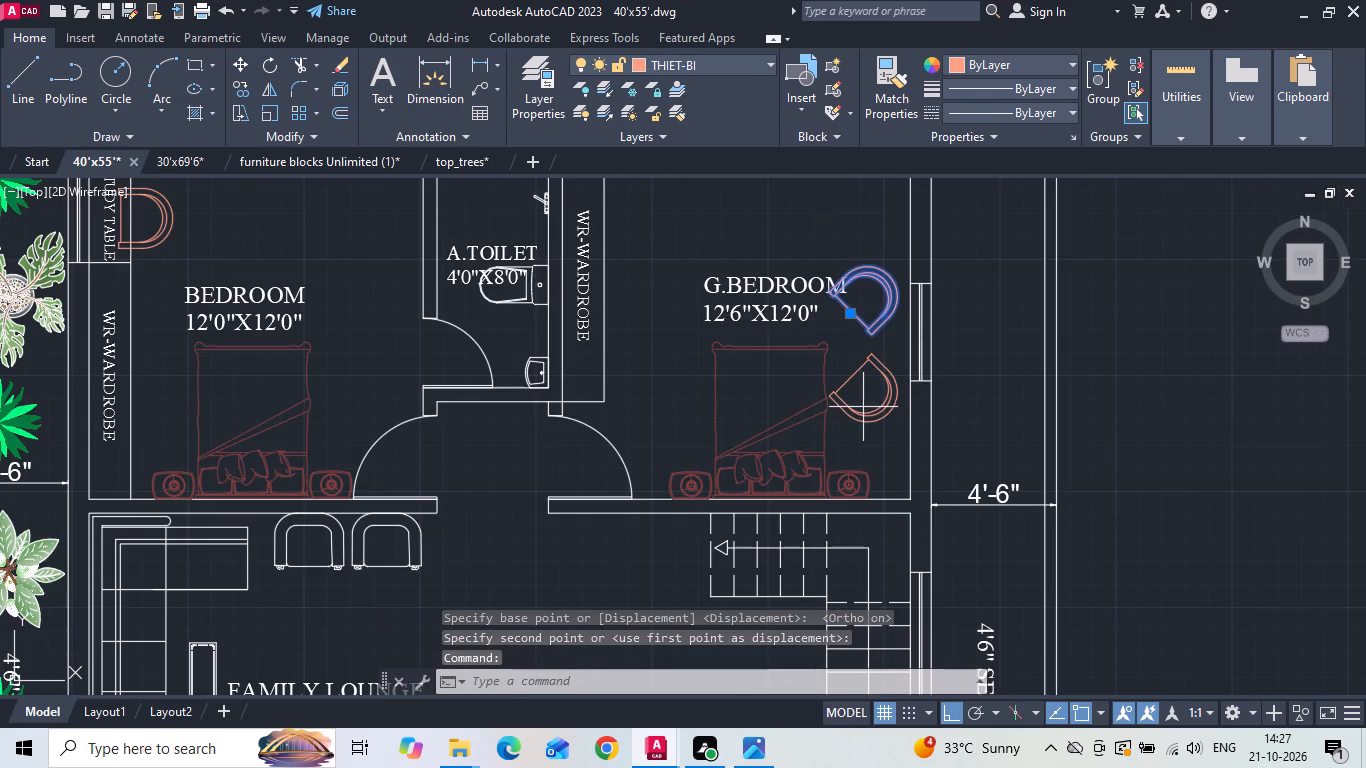
click(857, 356)
right_click(857, 356)
click(879, 383)
scroll(879, 386, down, 1)
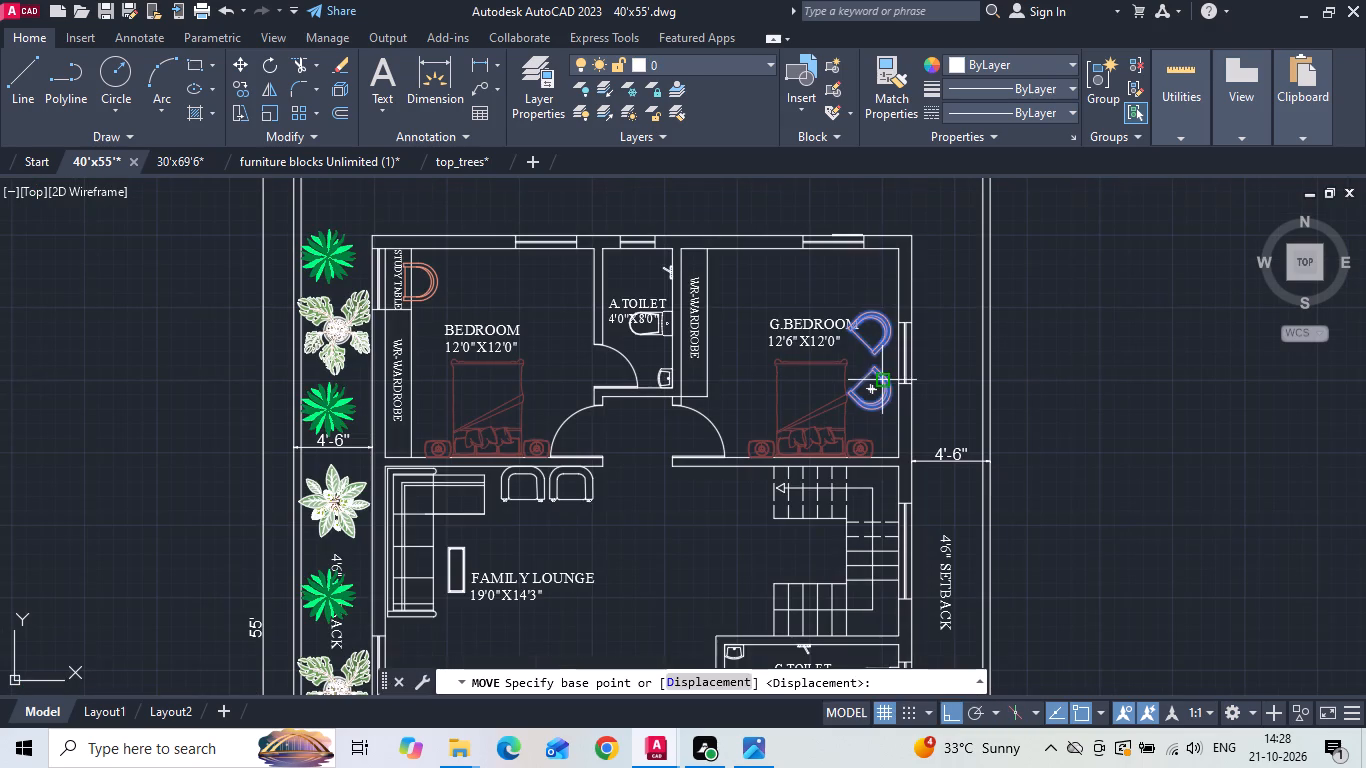
click(888, 367)
scroll(889, 295, up, 2)
click(889, 294)
Rotate both G.BEDROOM armchairs together by 90°.
click(876, 302)
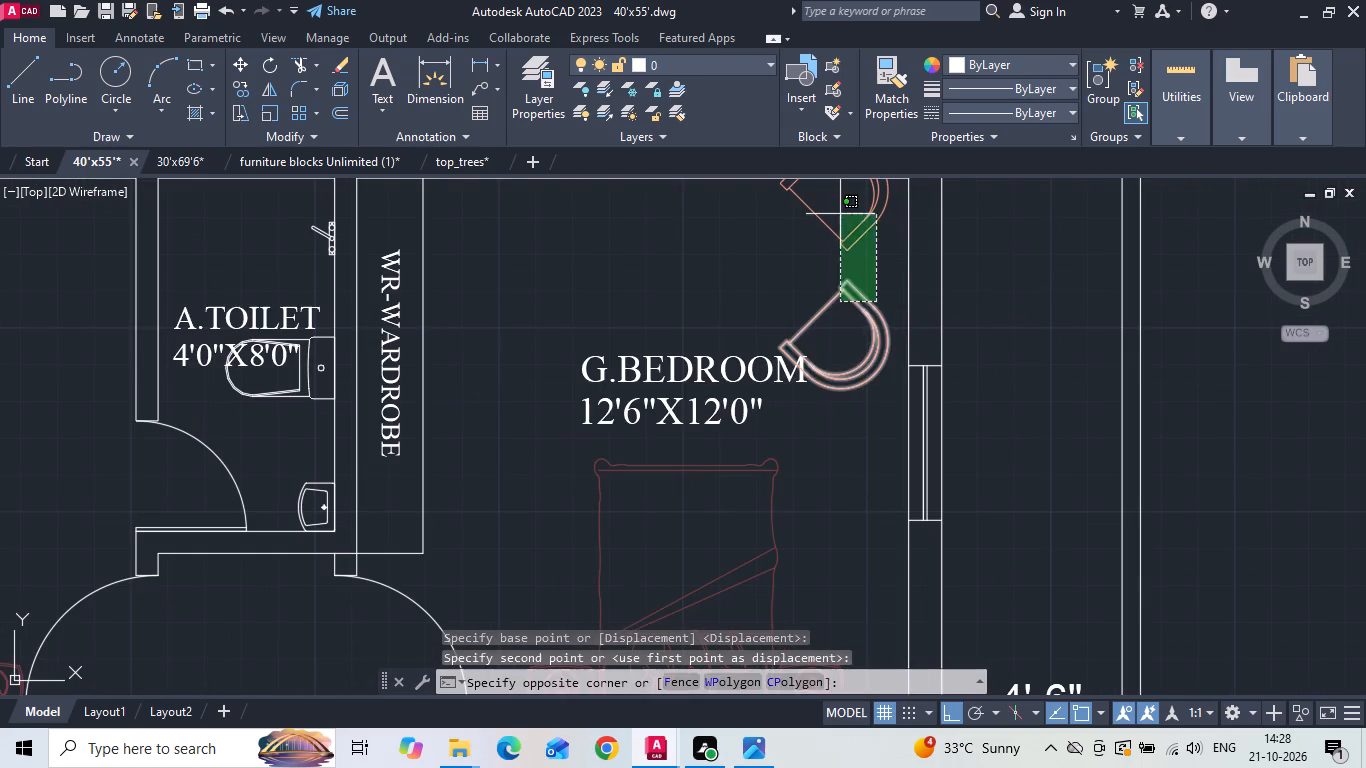
click(840, 213)
right_drag(837, 214, 832, 235)
click(869, 443)
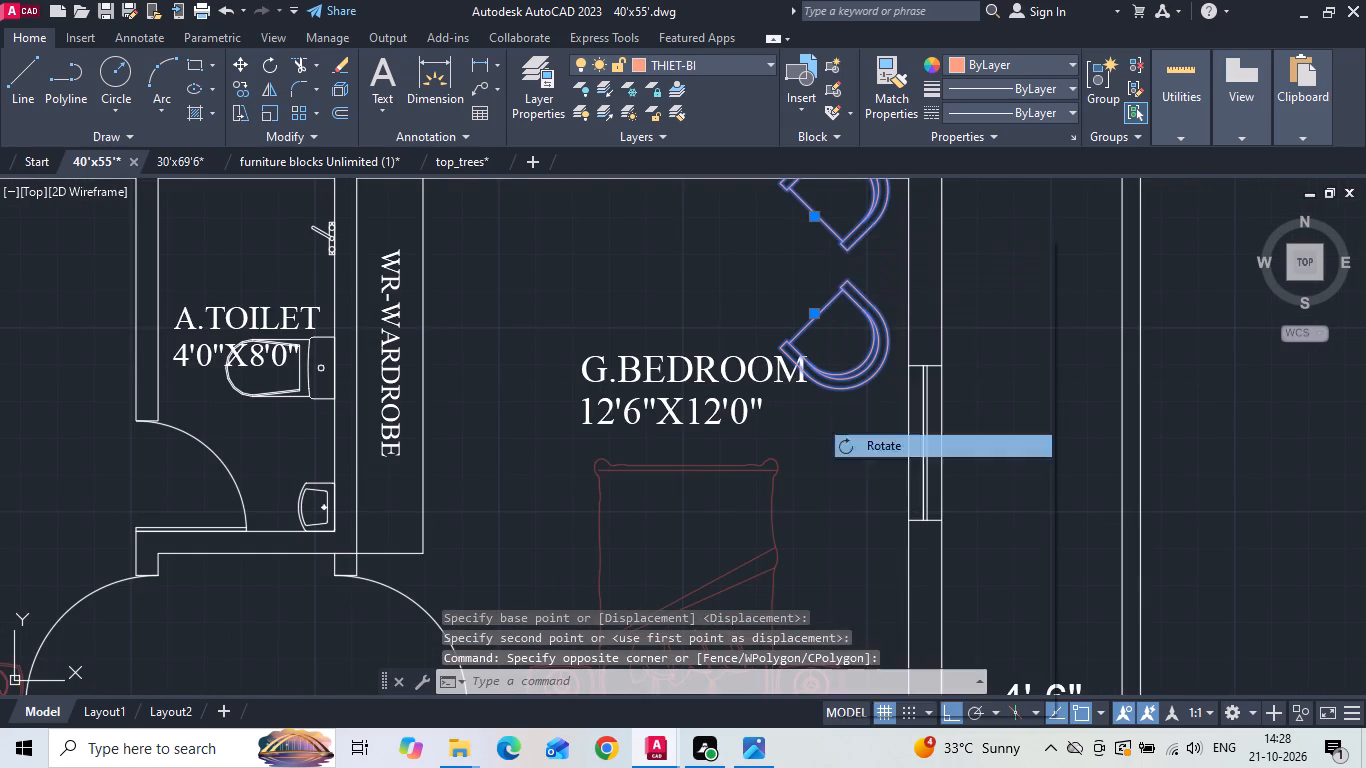
click(831, 313)
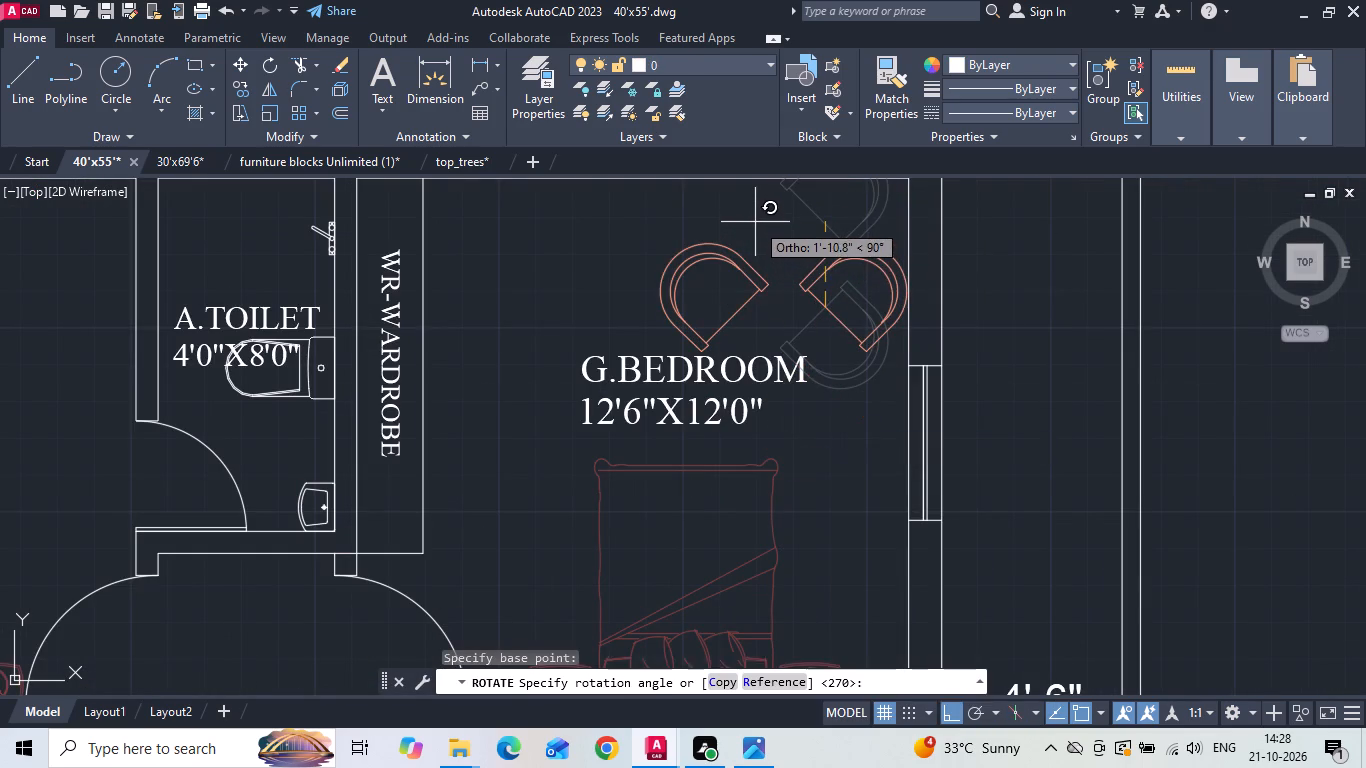
click(755, 221)
Move the two rotated armchairs horizontally to the left, placing them above the G.BEDROOM label.
click(856, 301)
click(666, 286)
right_click(665, 285)
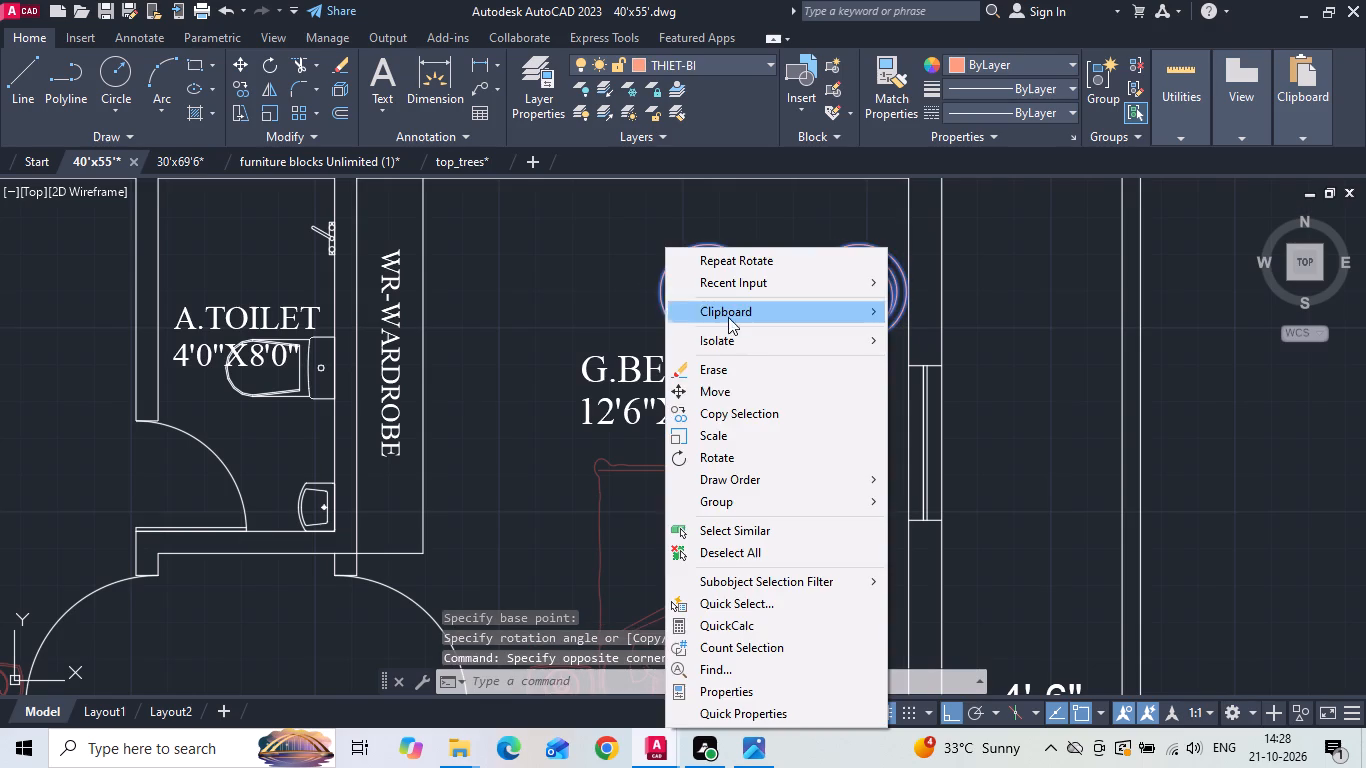
click(737, 391)
drag(781, 323, 754, 318)
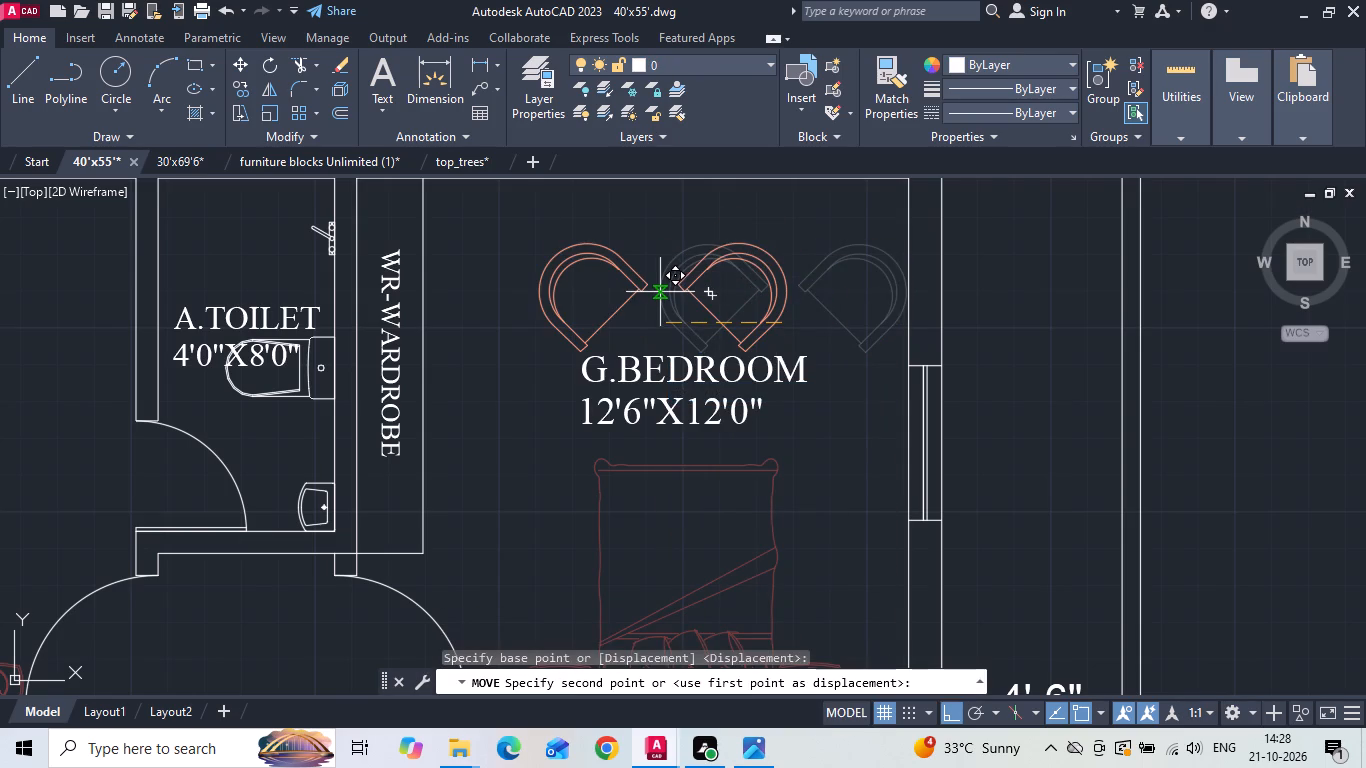
click(664, 291)
Save the drawing.
middle_drag(733, 284, 751, 329)
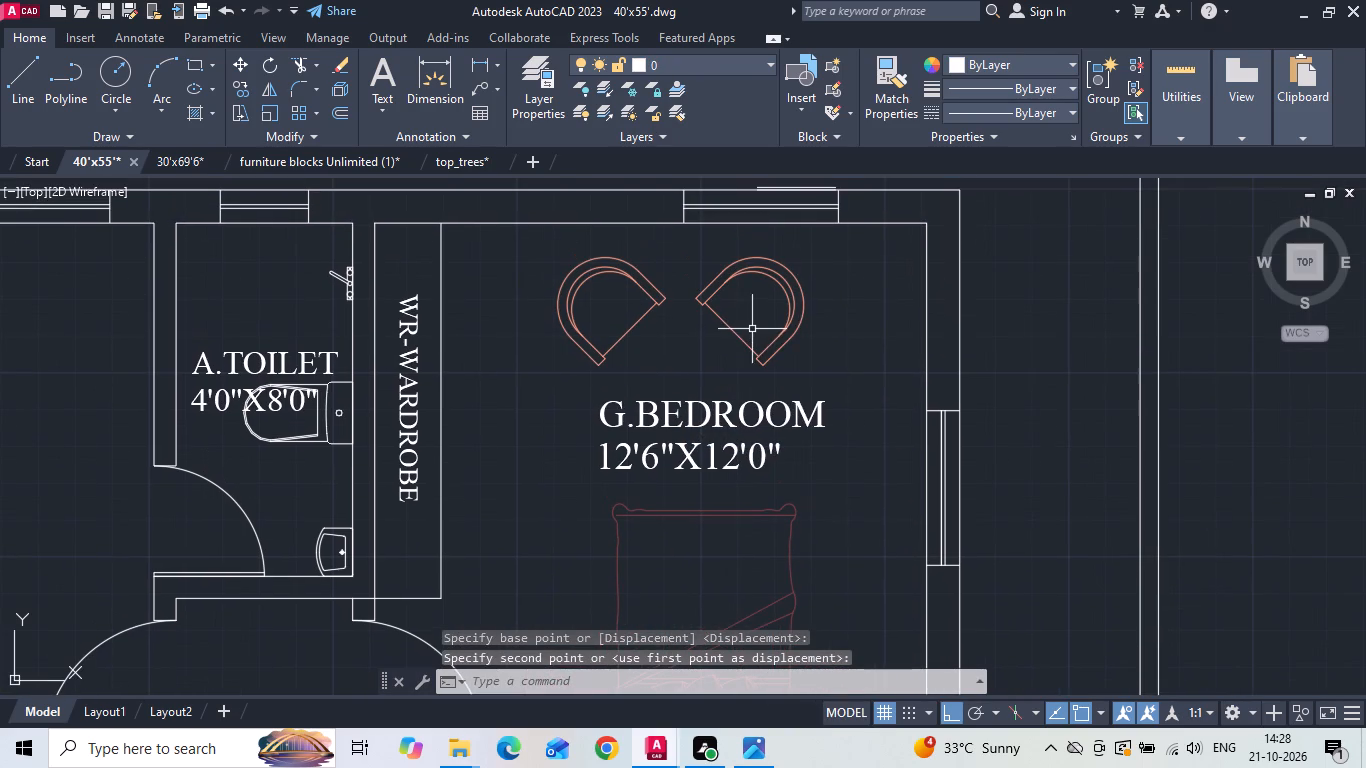
key(ctrl+s)
Erase the stray copied lines on the outer face of the G.BEDROOM's upper window.
scroll(762, 312, down, 1)
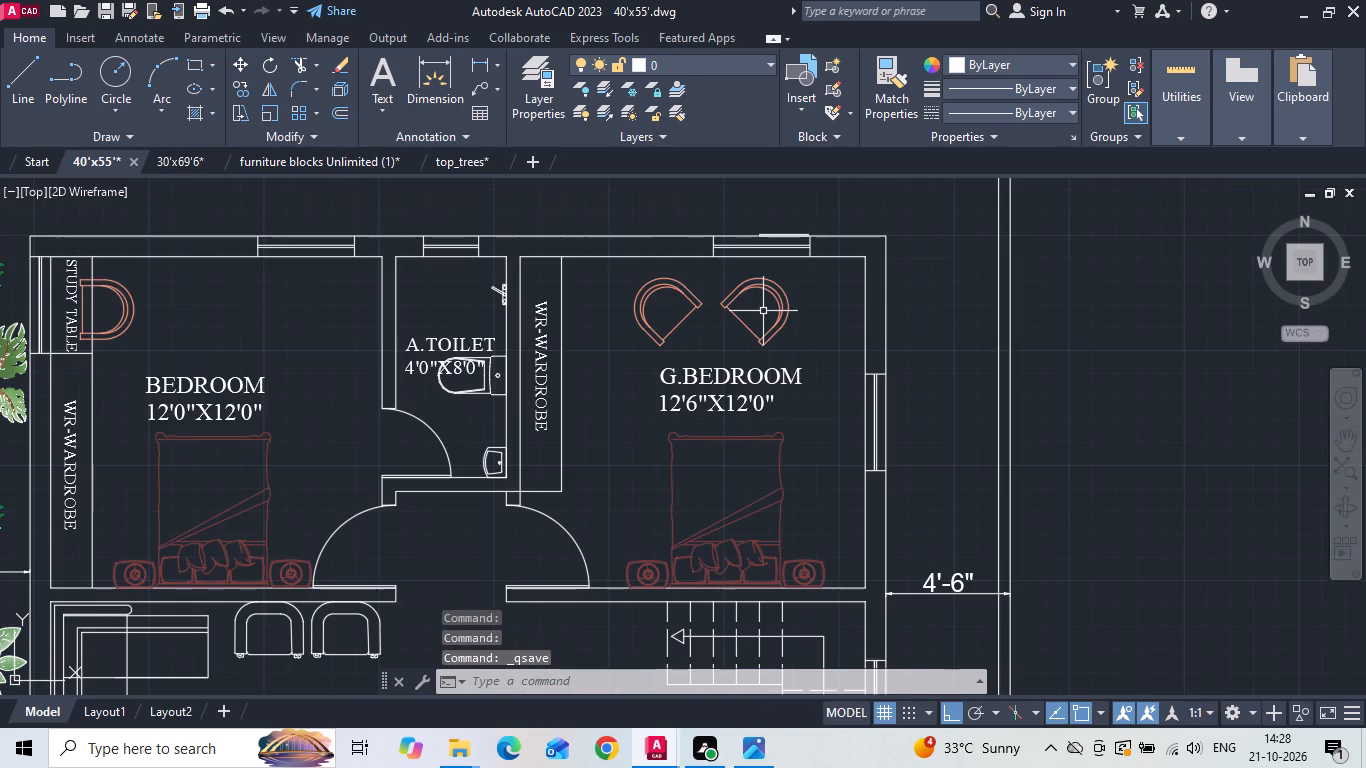
middle_drag(740, 345, 808, 319)
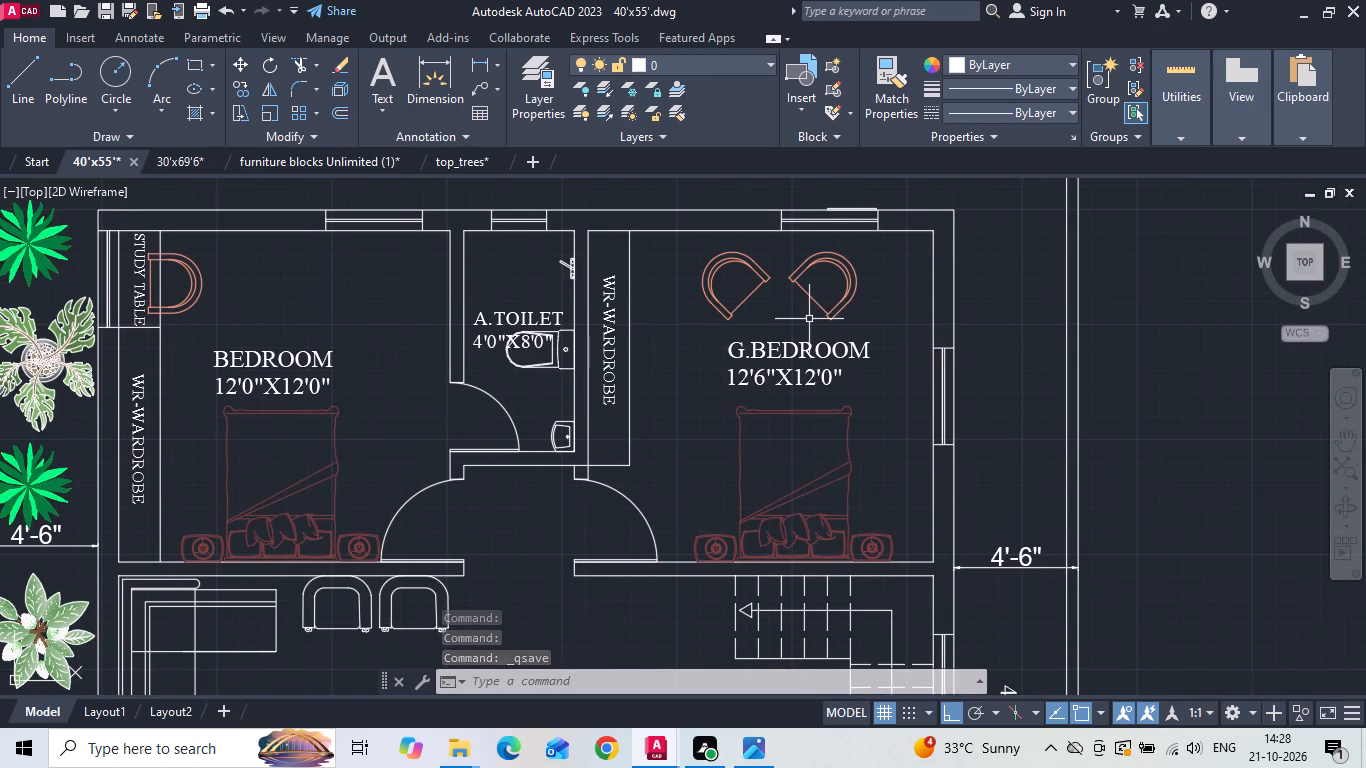
scroll(847, 181, up, 3)
drag(728, 271, 760, 291)
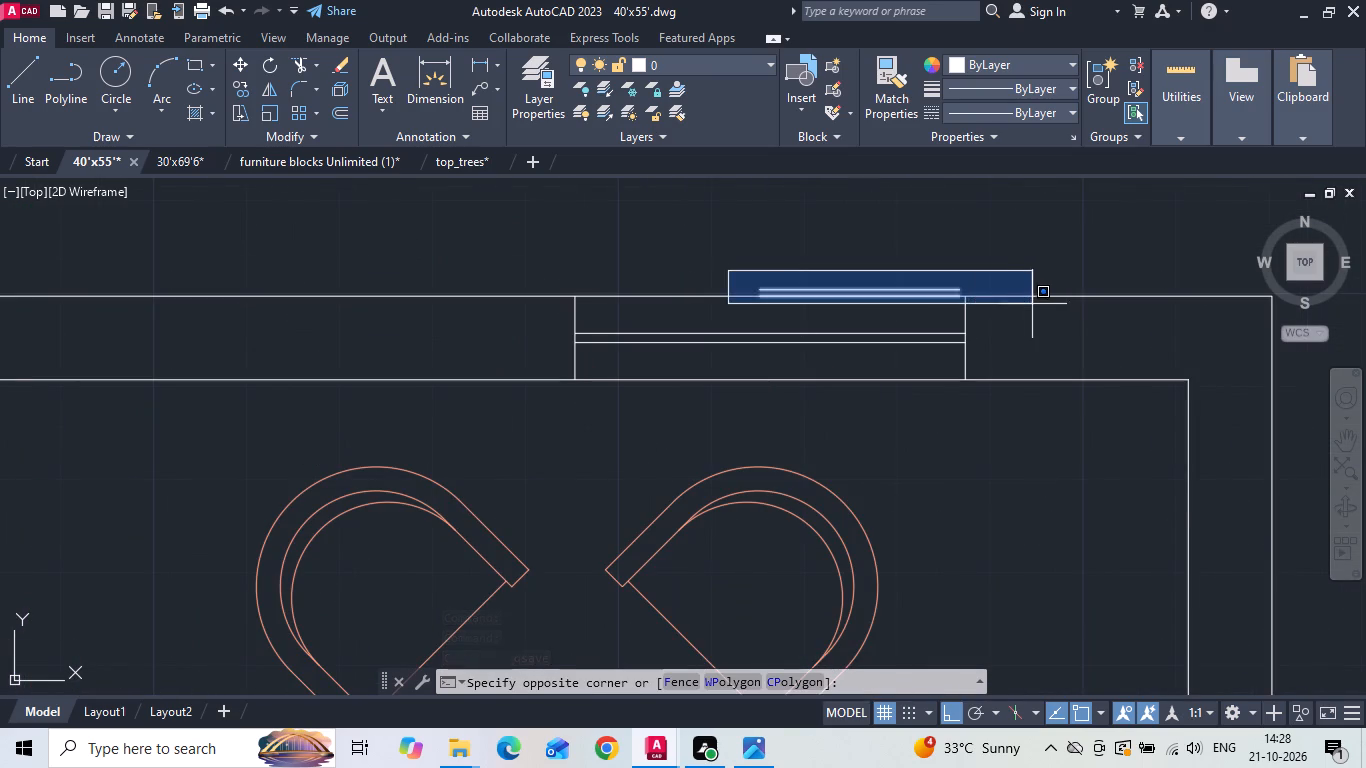
click(1036, 311)
key(Delete)
Move the BALCONY 10'3"X5'4" label straight down, clear of the balcony chairs.
scroll(638, 253, down, 1)
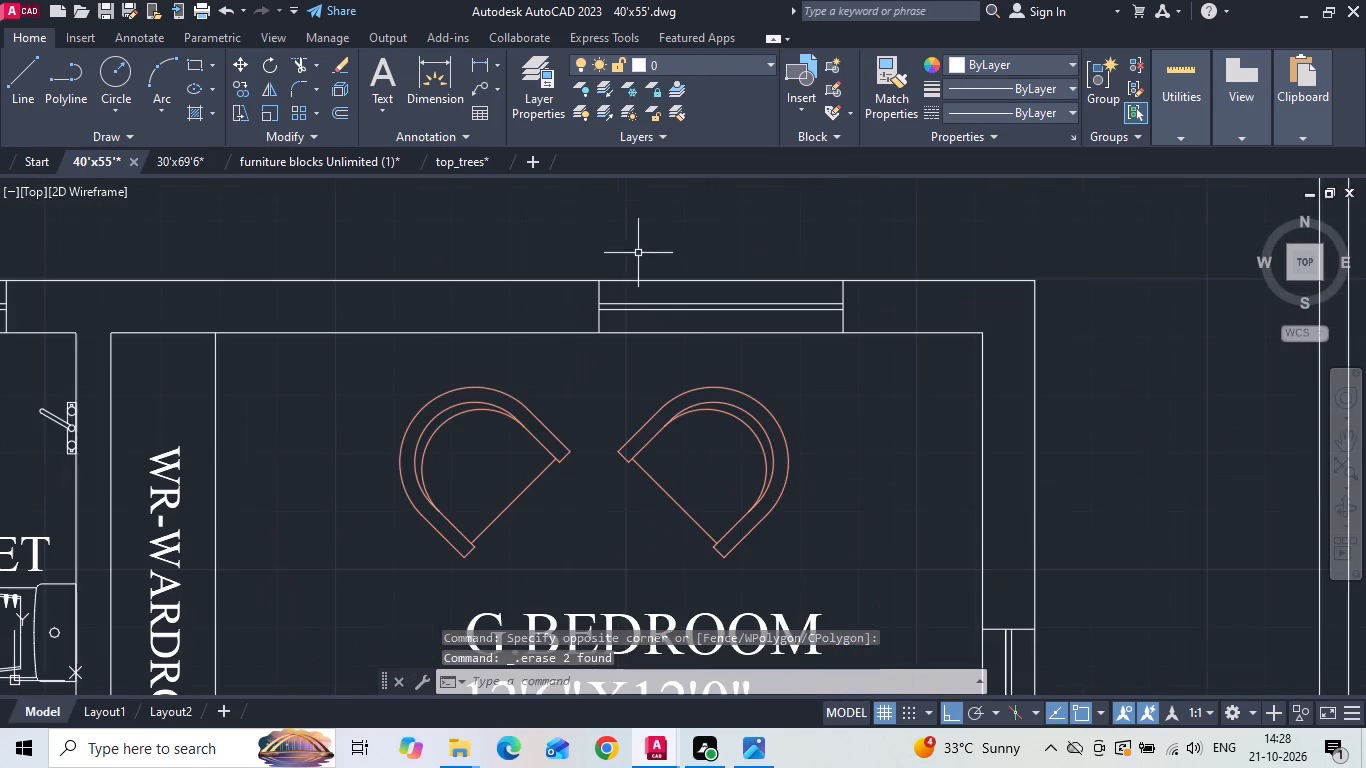
scroll(638, 253, down, 2)
middle_drag(630, 417, 734, 360)
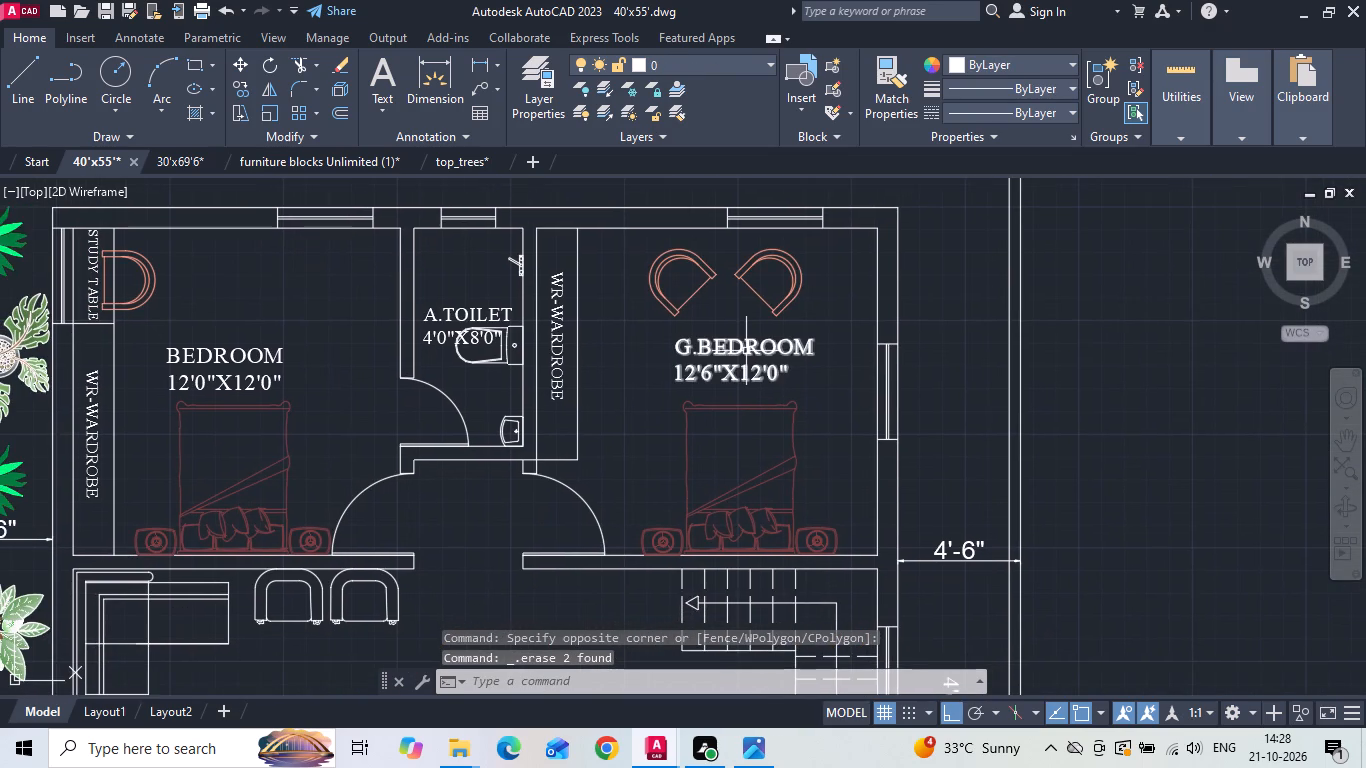
scroll(909, 297, down, 2)
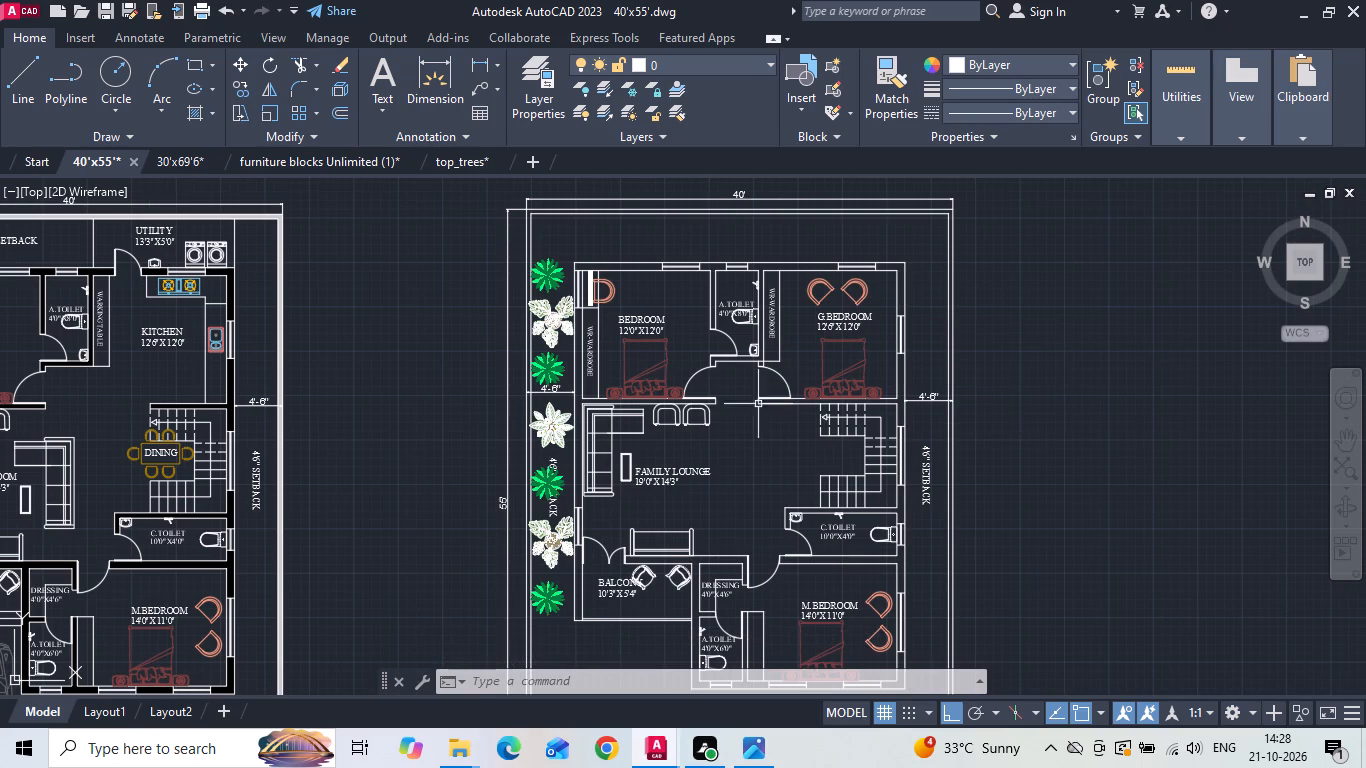
middle_drag(751, 411, 743, 375)
scroll(629, 566, up, 3)
click(597, 528)
right_click(596, 527)
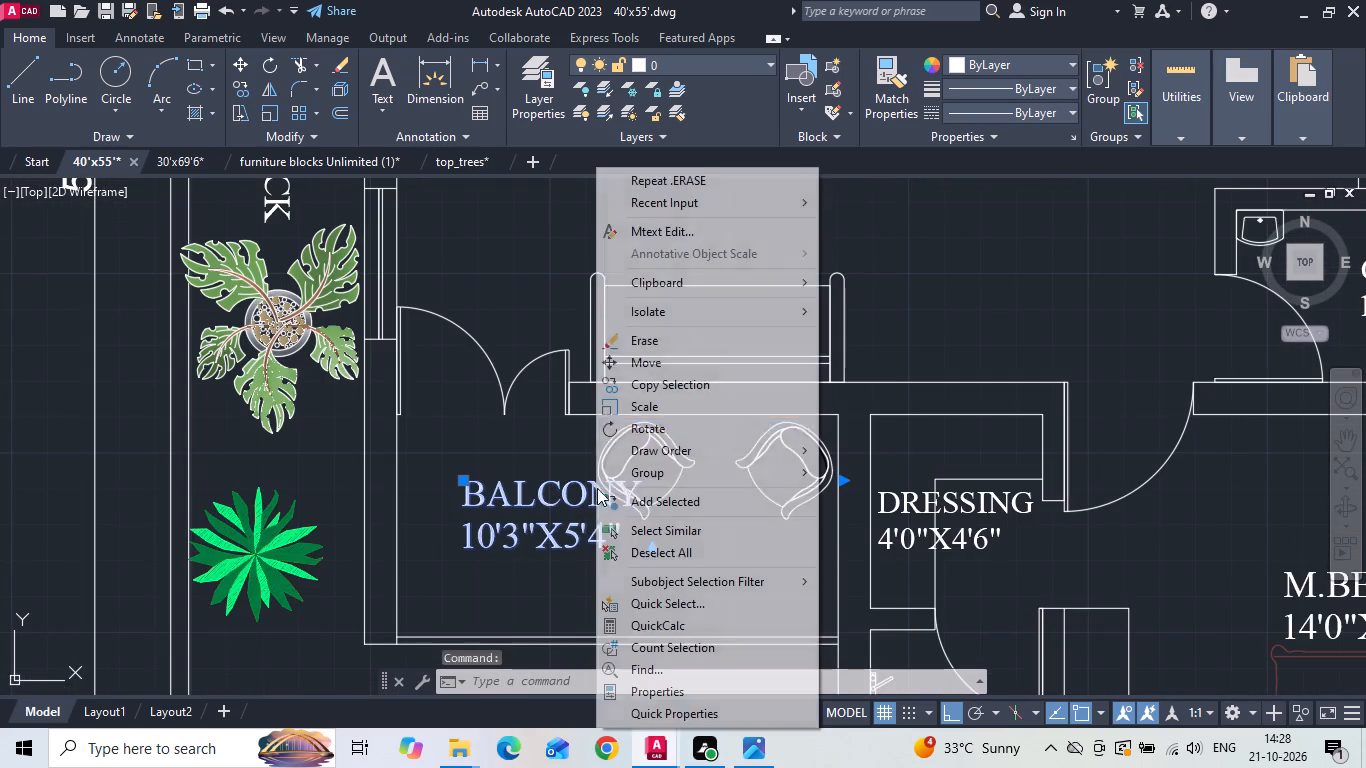
click(614, 372)
middle_drag(621, 474, 626, 329)
click(640, 401)
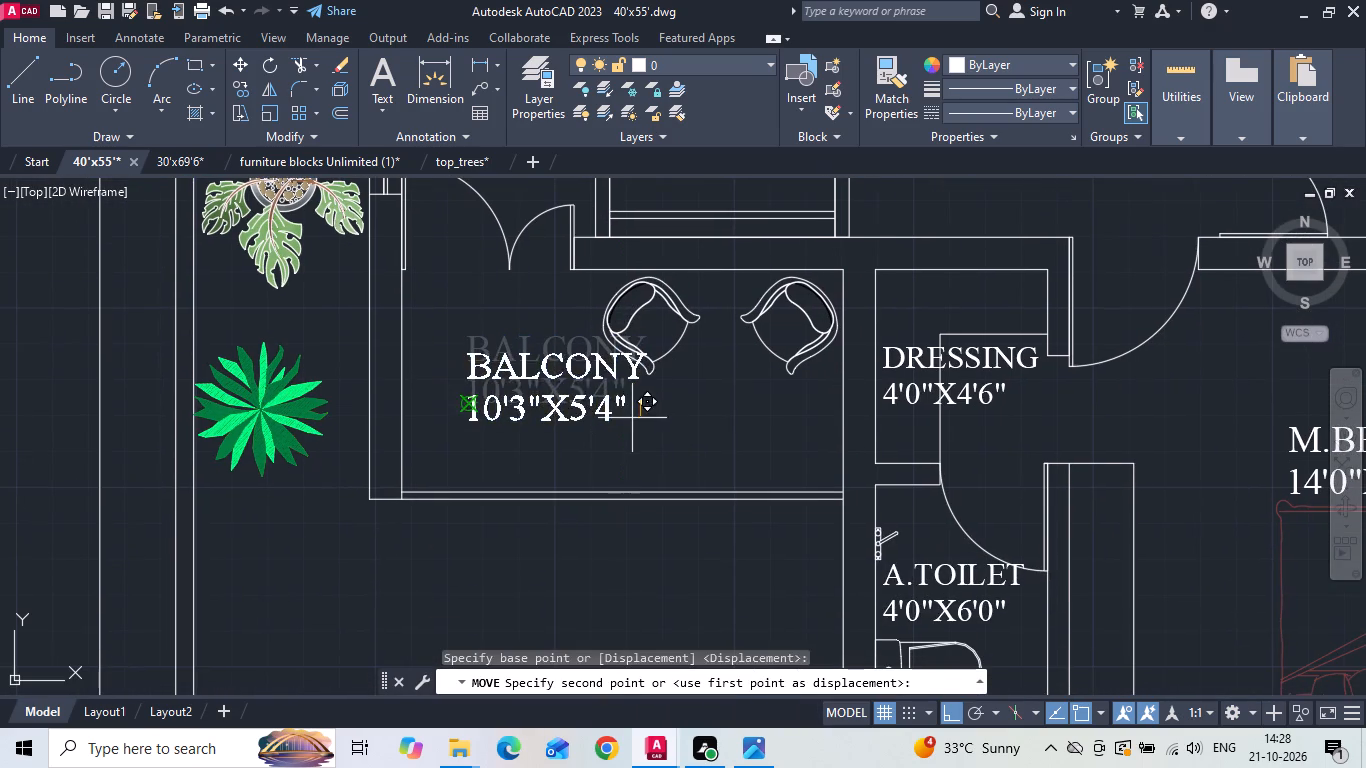
click(631, 440)
Erase the unequal double door between the FAMILY LOUNGE and the BALCONY.
scroll(687, 489, down, 1)
scroll(572, 316, up, 1)
drag(579, 325, 546, 374)
click(541, 381)
key(Delete)
Move the end line of the wall between the FAMILY LOUNGE and BALCONY 12" toward the planted side setback.
scroll(640, 360, up, 1)
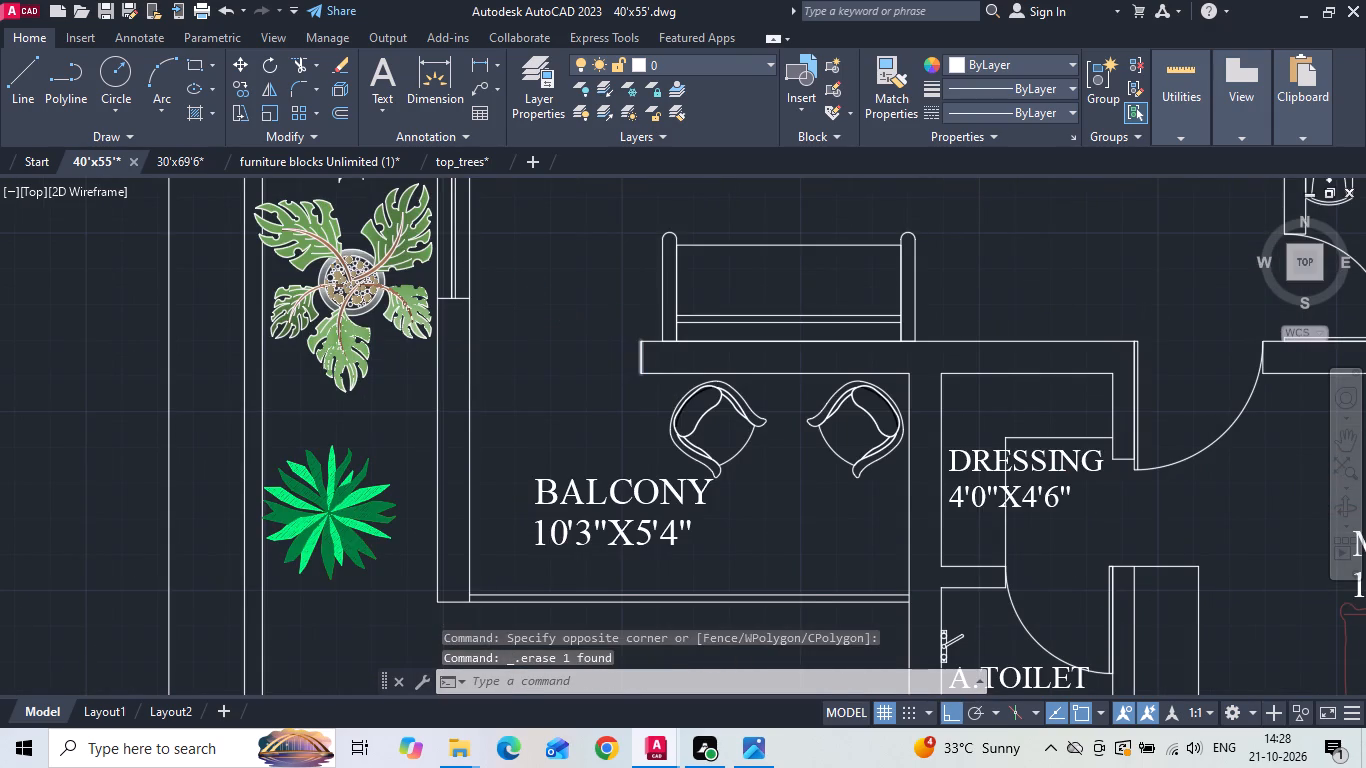
click(641, 358)
right_click(606, 347)
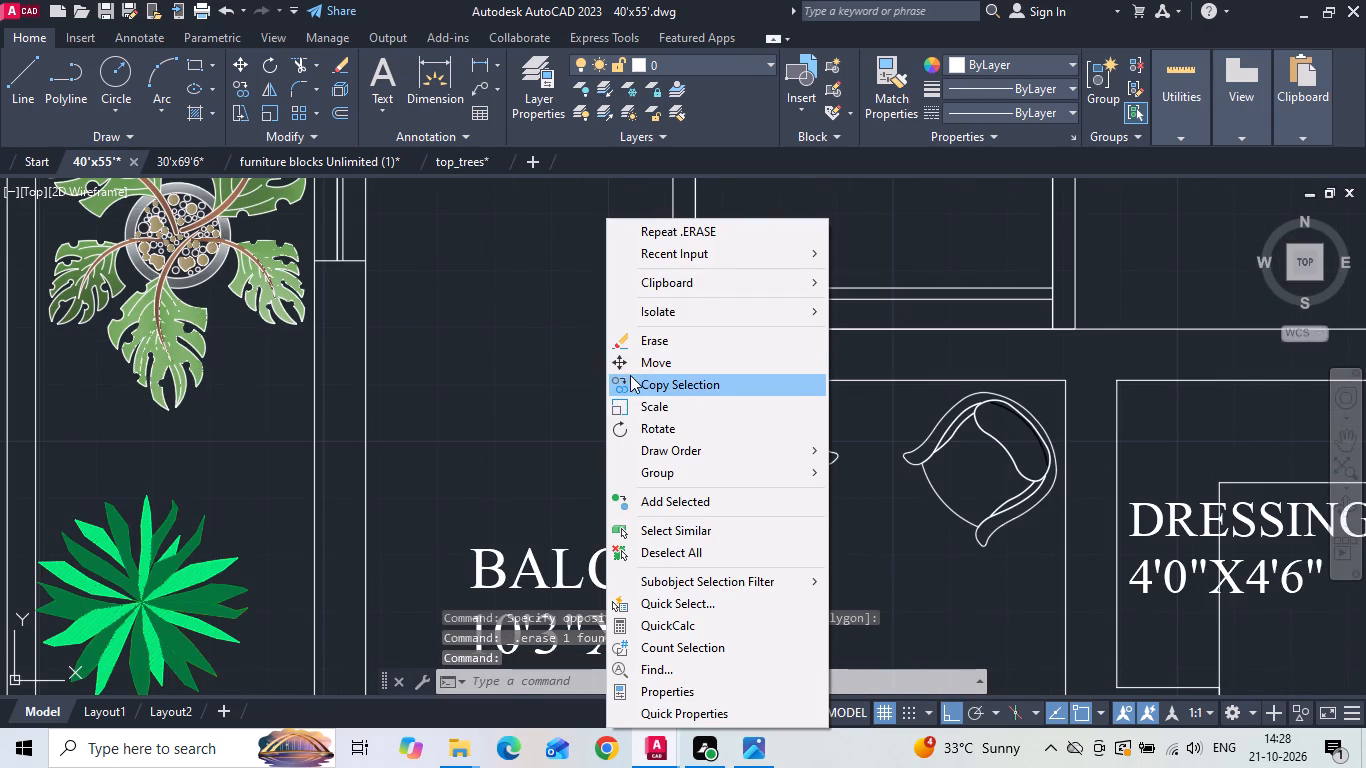
click(633, 364)
drag(632, 402, 582, 404)
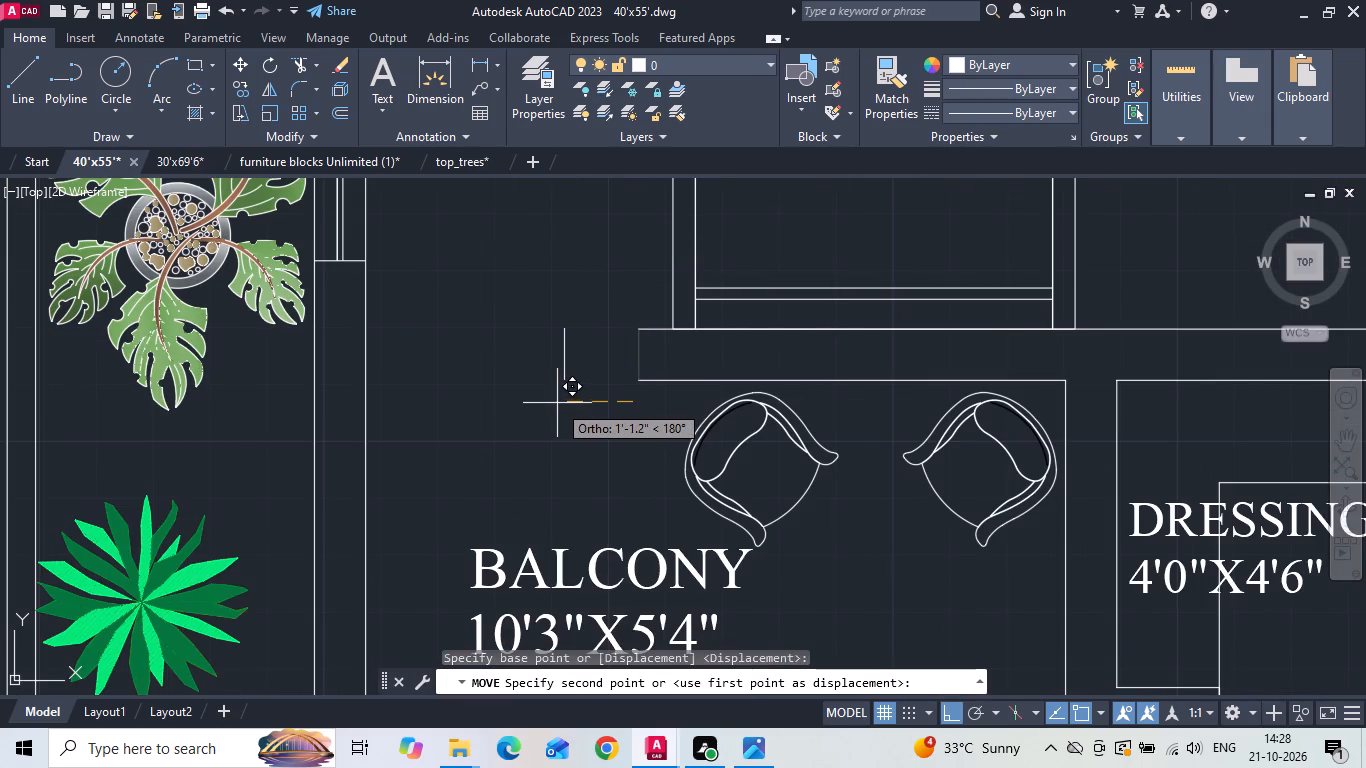
text(12)
key(space)
Extend both face lines of the FAMILY LOUNGE/BALCONY wall to the moved end line.
text(EX)
key(space)
drag(649, 322, 649, 336)
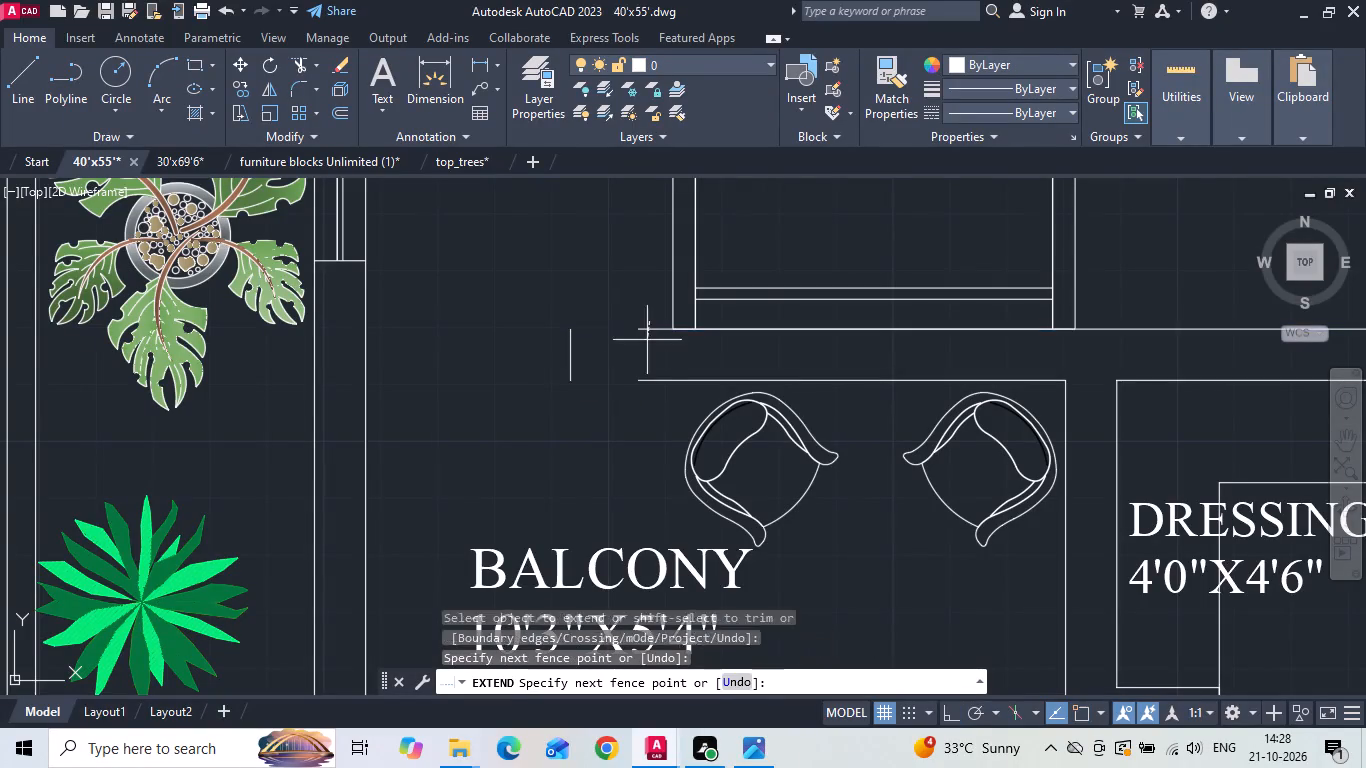
click(641, 380)
click(641, 380)
click(653, 380)
scroll(521, 383, down, 2)
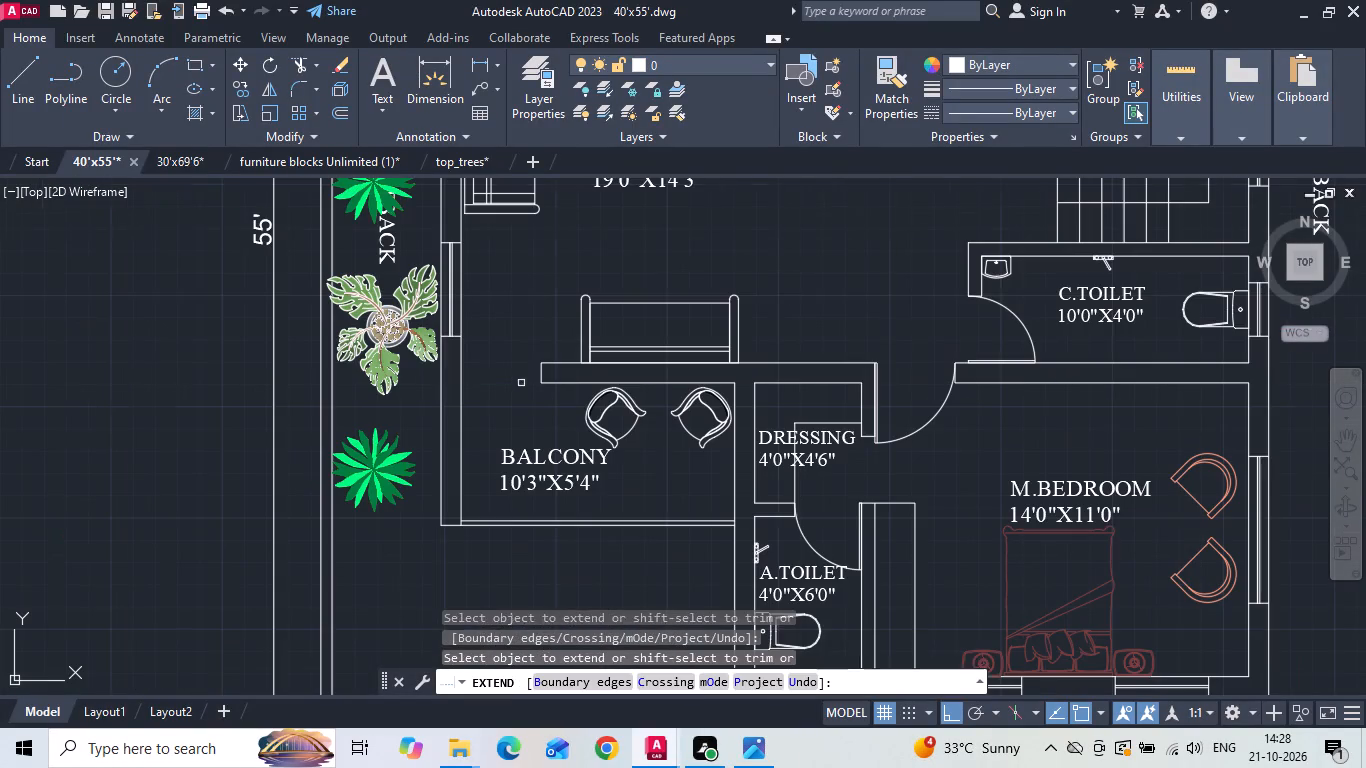
key(Escape)
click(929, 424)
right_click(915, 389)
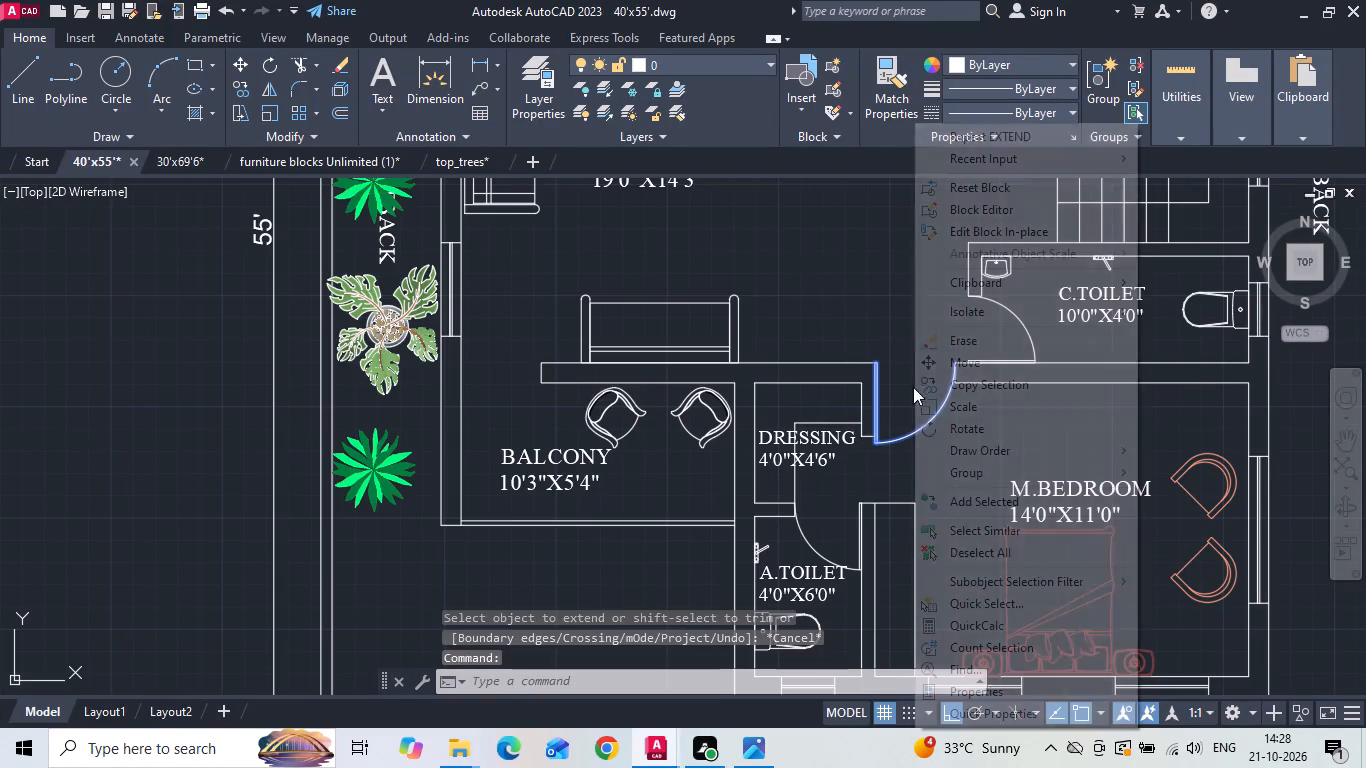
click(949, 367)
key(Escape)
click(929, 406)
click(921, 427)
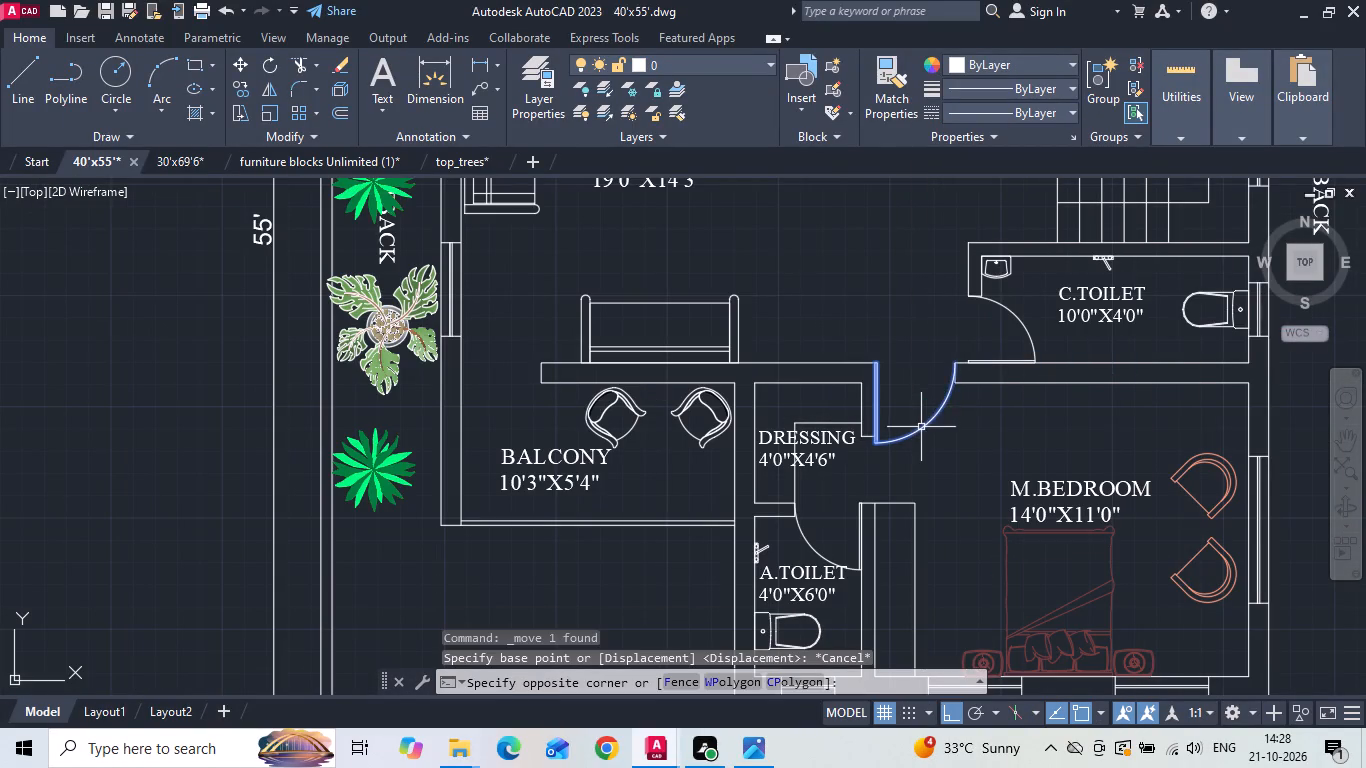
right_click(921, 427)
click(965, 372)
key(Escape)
Copy the M.BEDROOM entrance door from its jamb corner to the wall end at the BALCONY opening.
click(923, 427)
right_click(920, 423)
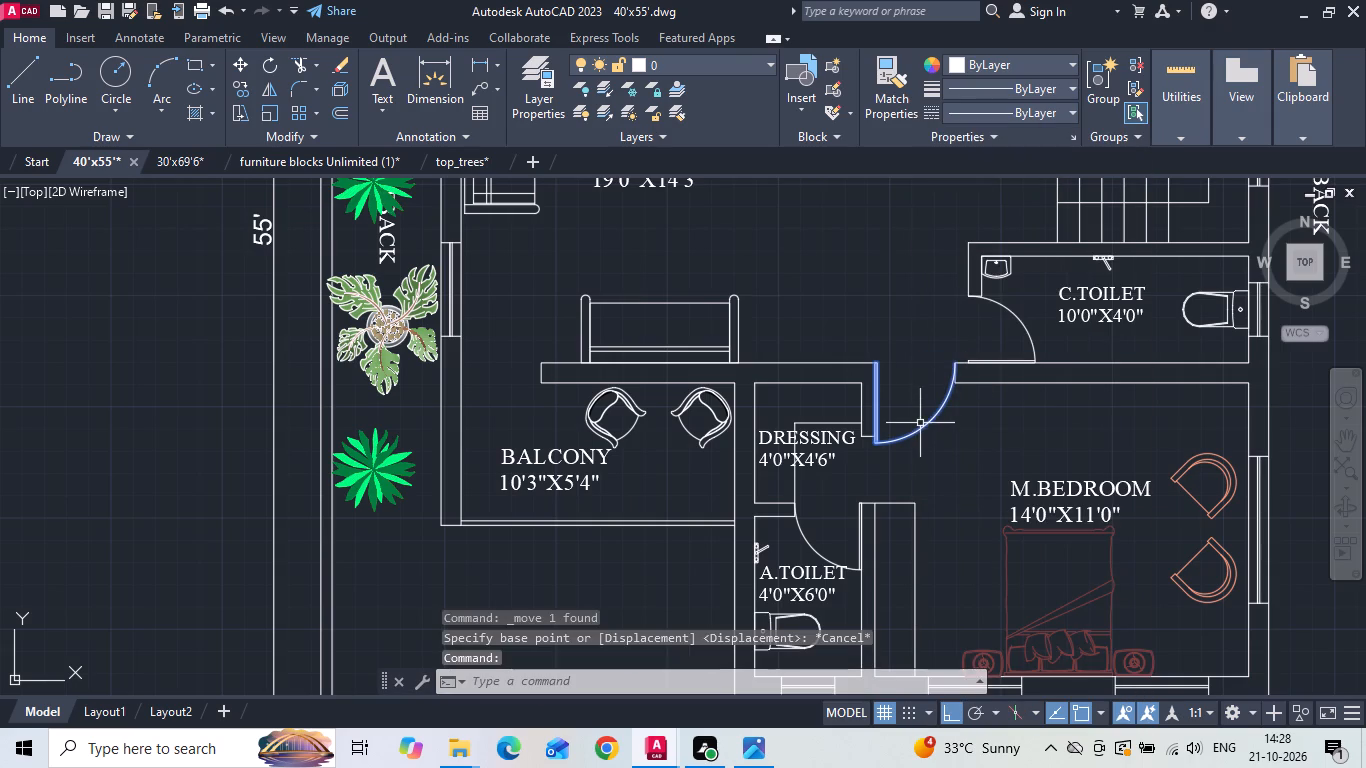
click(959, 391)
scroll(968, 369, up, 3)
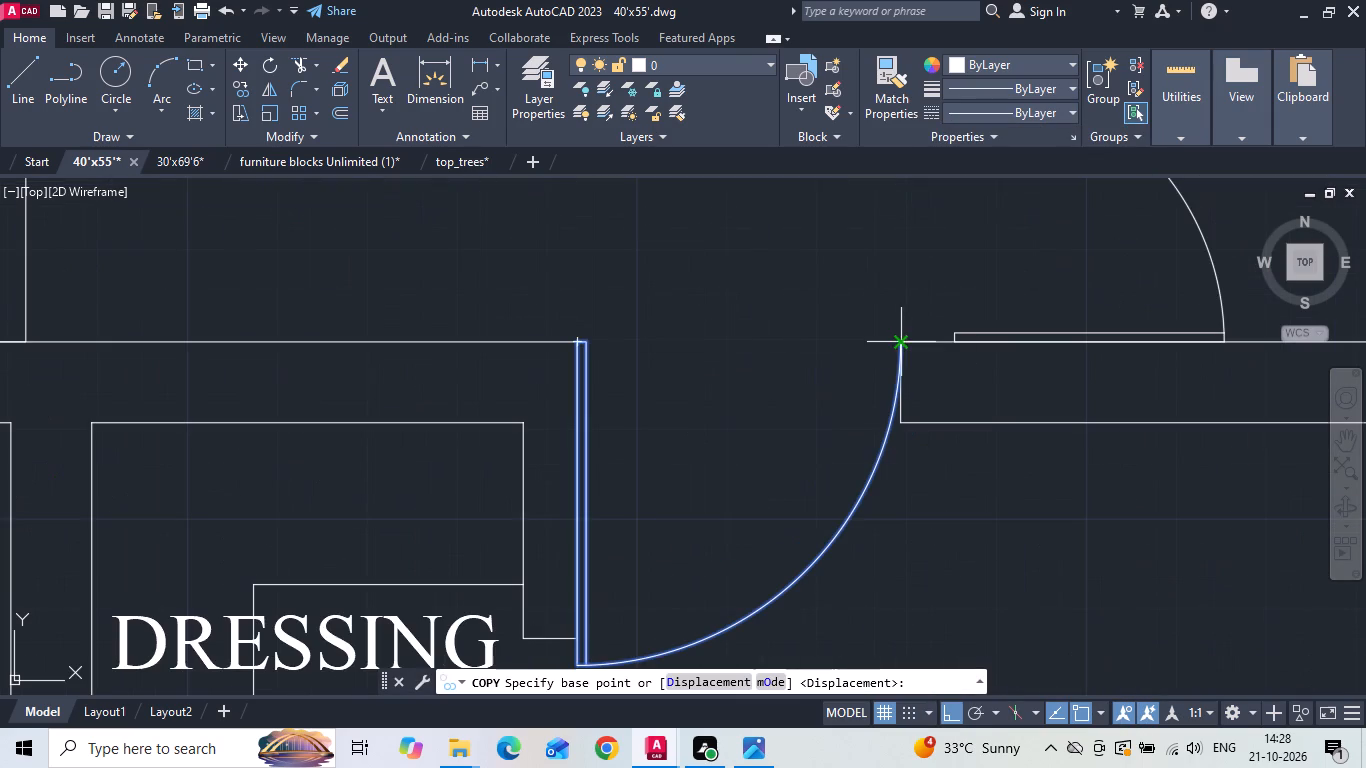
click(901, 341)
scroll(931, 369, down, 4)
scroll(504, 379, up, 2)
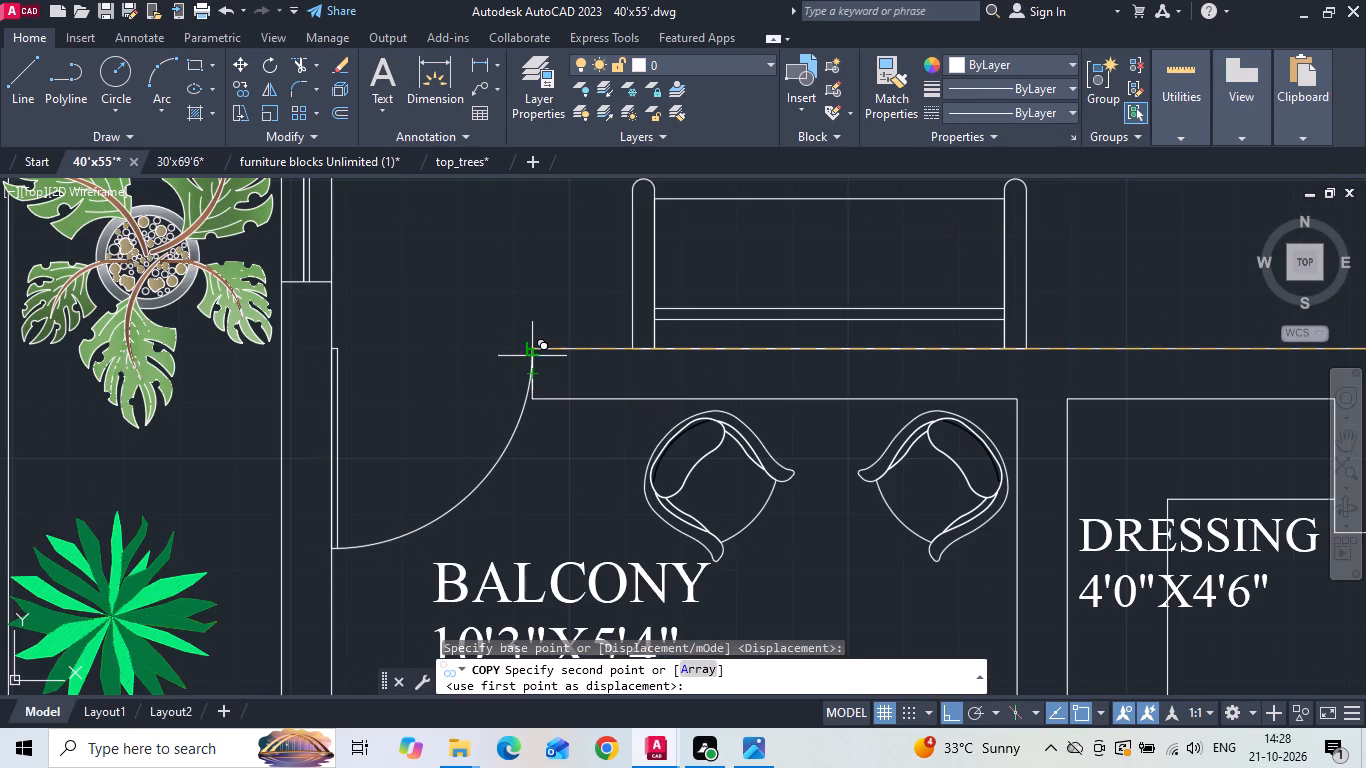
click(534, 348)
key(Escape)
Save the drawing.
key(ctrl+s)
key(ctrl+s)
key(ctrl+s)
key(ctrl+s)
key(ctrl+s)
key(ctrl+s)
key(ctrl+s)
key(ctrl+s)
key(ctrl+s)
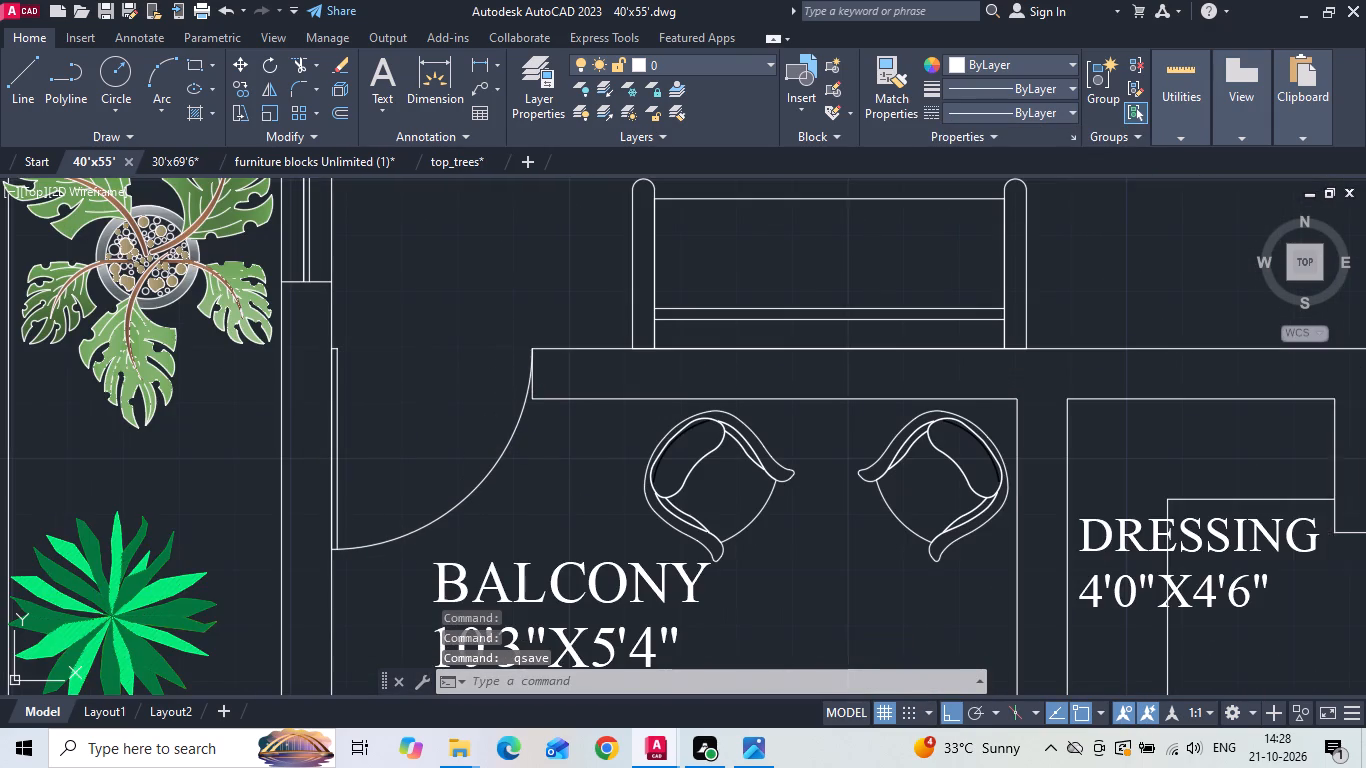
Hatch the walls around the BALCONY, DRESSING, A.TOILET and M.BEDROOM of the duplicated plan with the SOLID pattern.
scroll(539, 351, down, 3)
scroll(533, 436, down, 1)
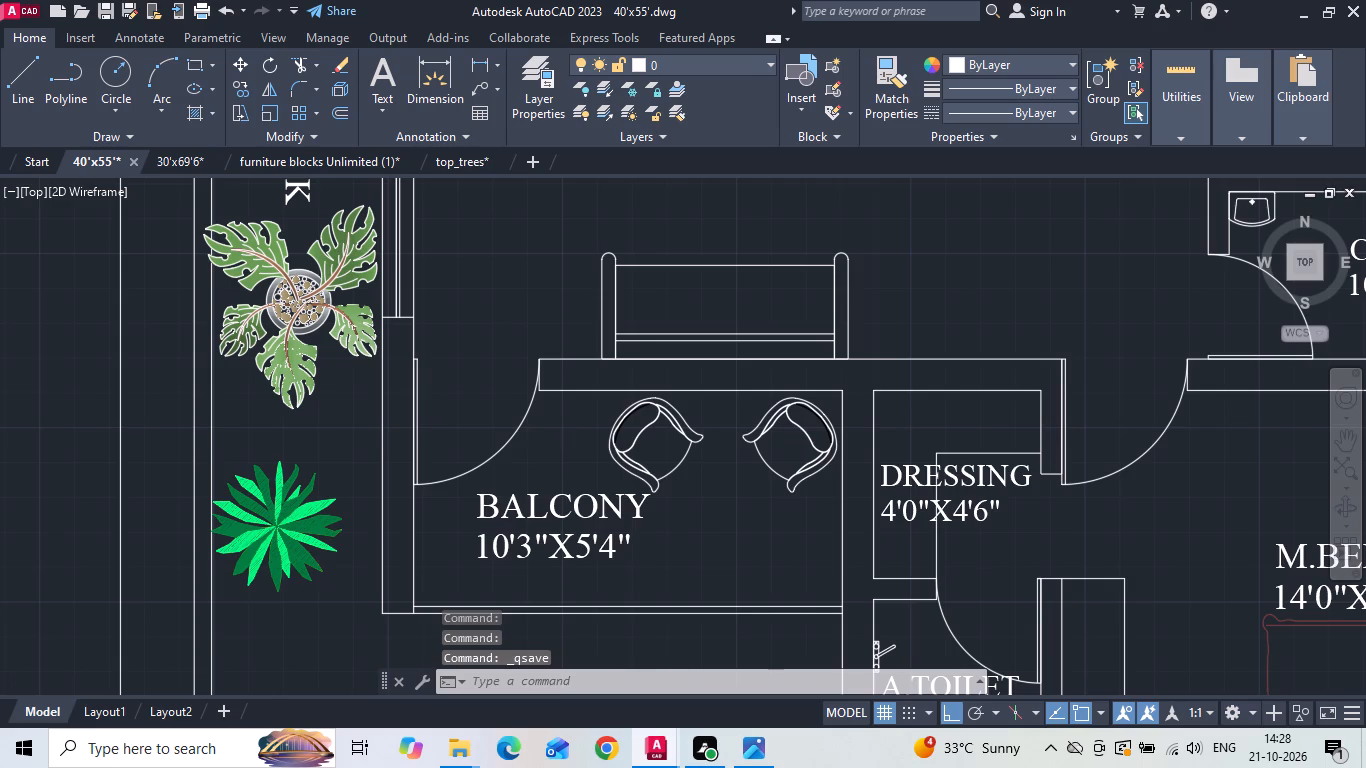
text(H)
key(space)
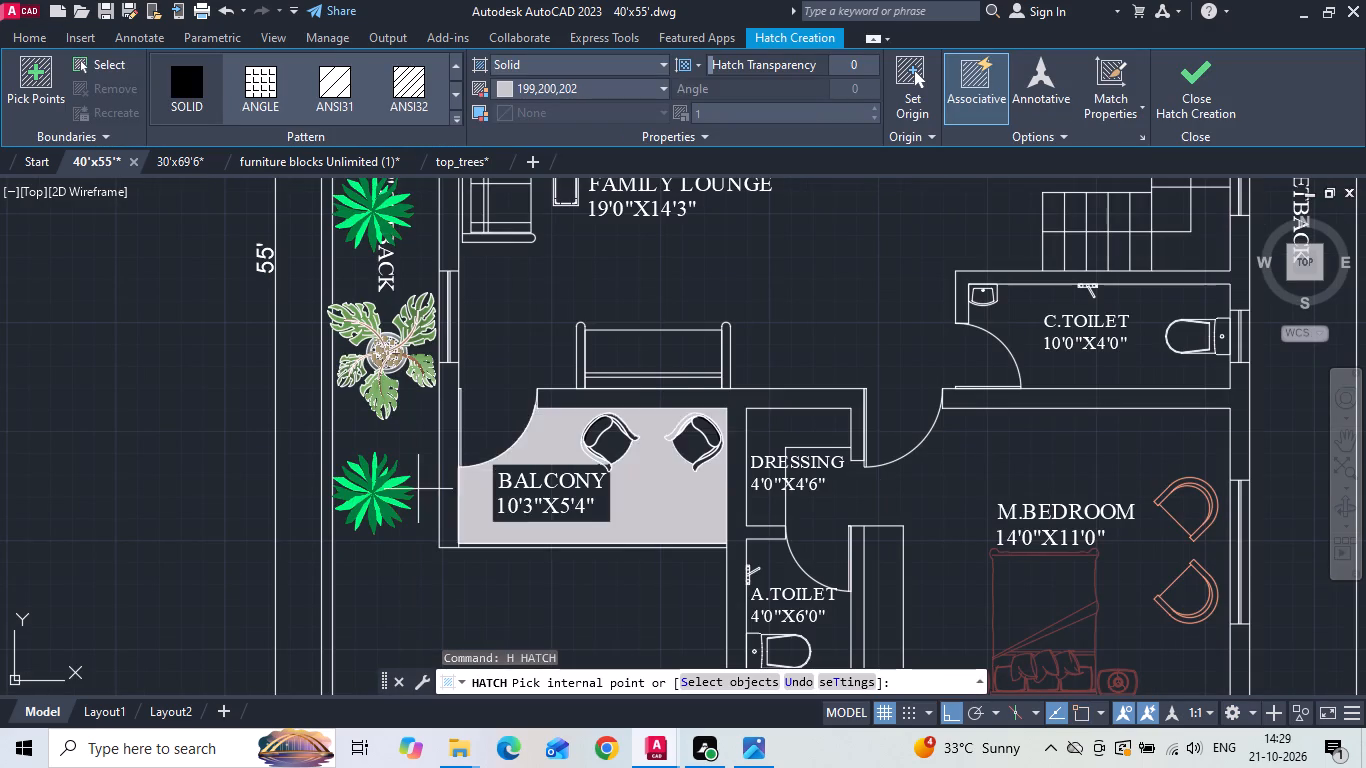
click(441, 484)
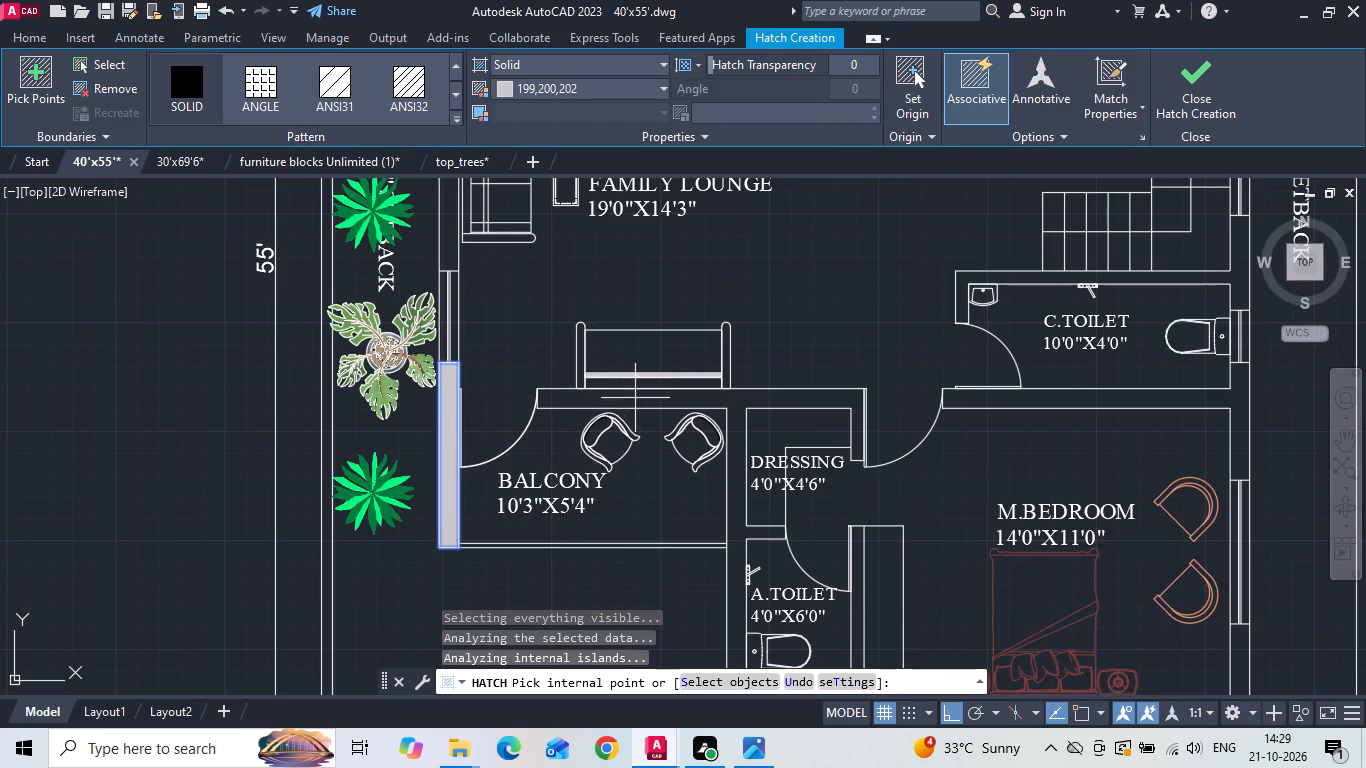
click(645, 402)
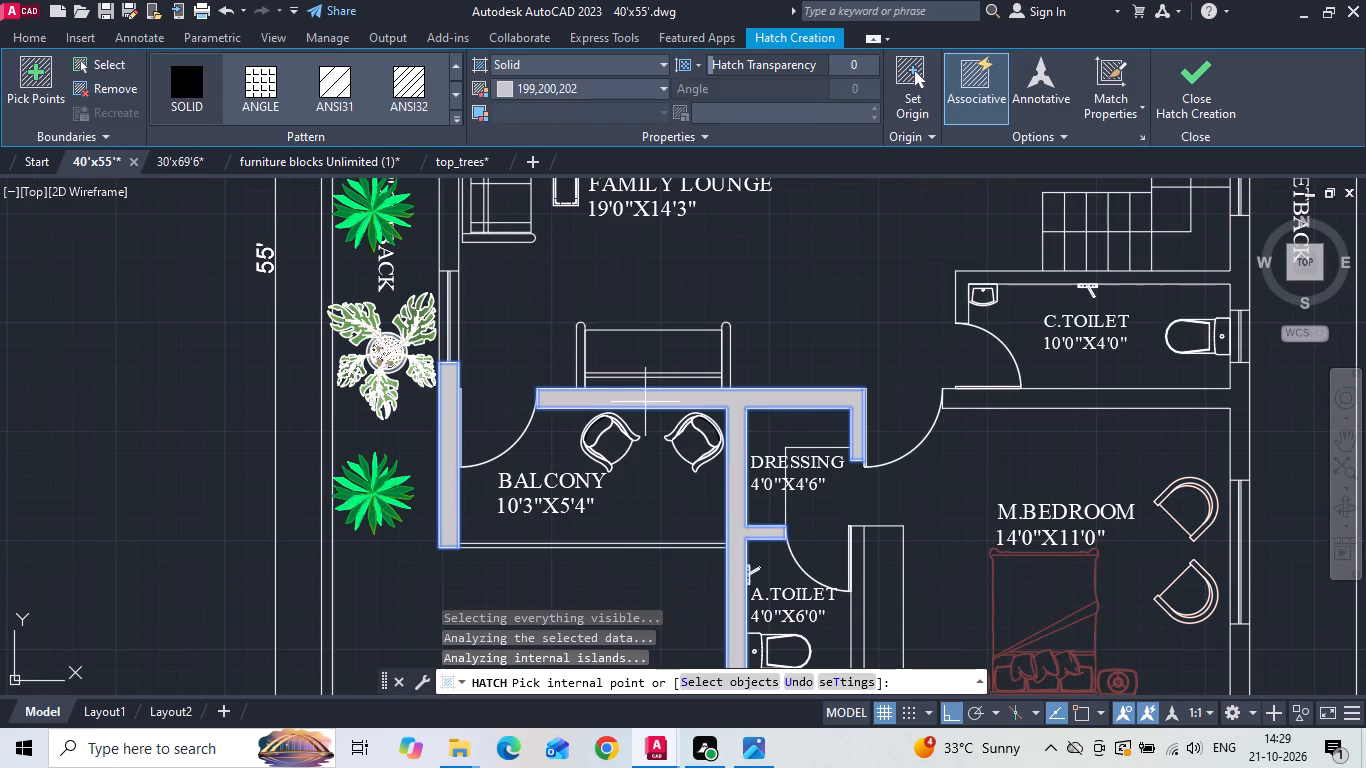
scroll(755, 384, down, 1)
click(936, 393)
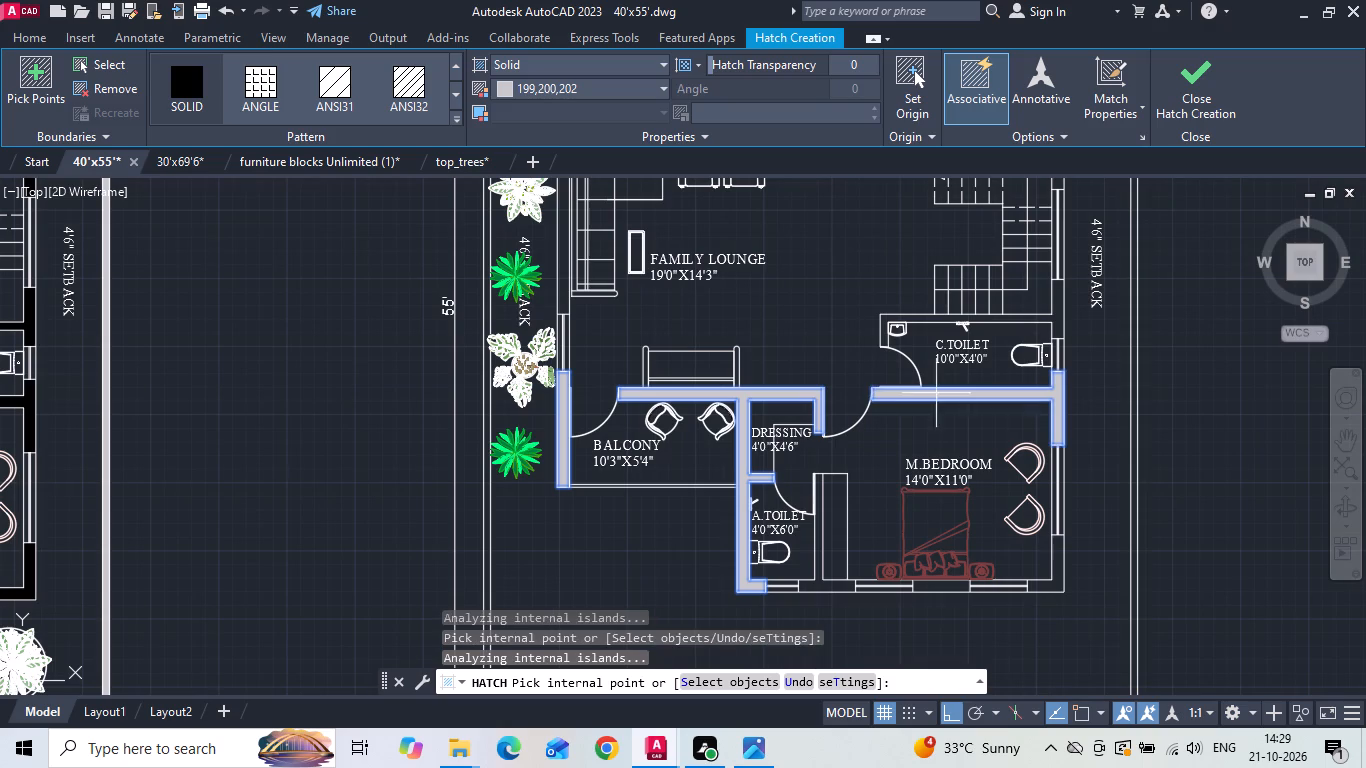
click(834, 587)
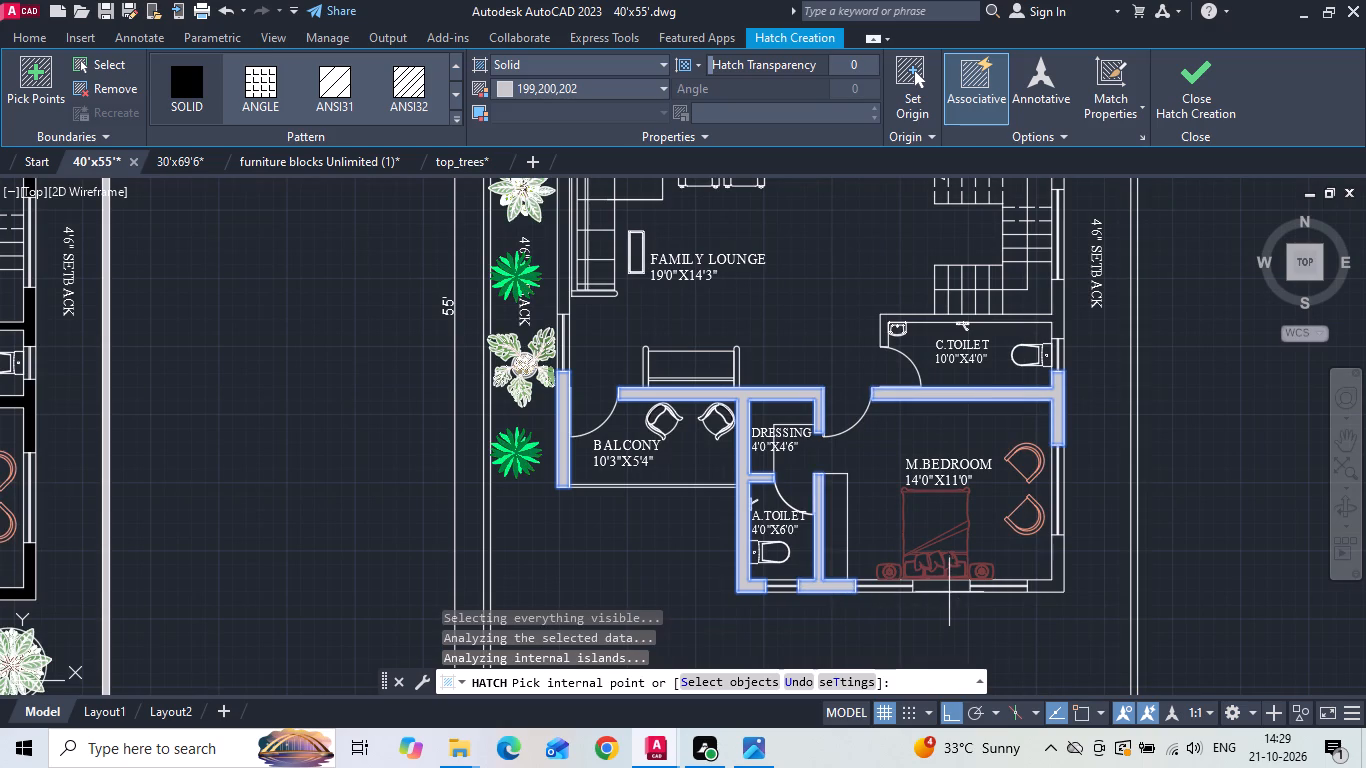
click(949, 588)
click(1043, 584)
Add the walls around the C.TOILET, FAMILY LOUNGE, BEDROOM, upper A.TOILET and G.BEDROOM to the solid hatch.
middle_drag(1027, 414, 990, 595)
click(1020, 497)
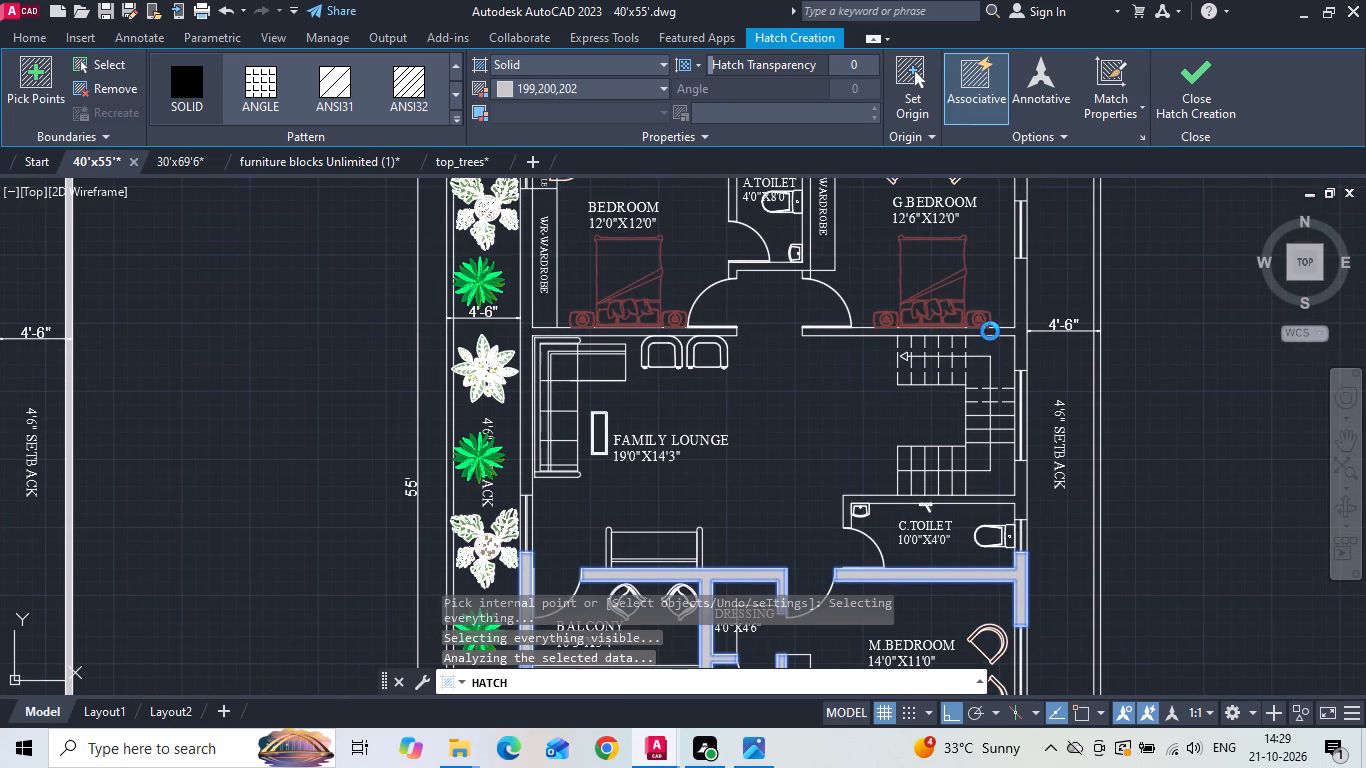
click(1024, 331)
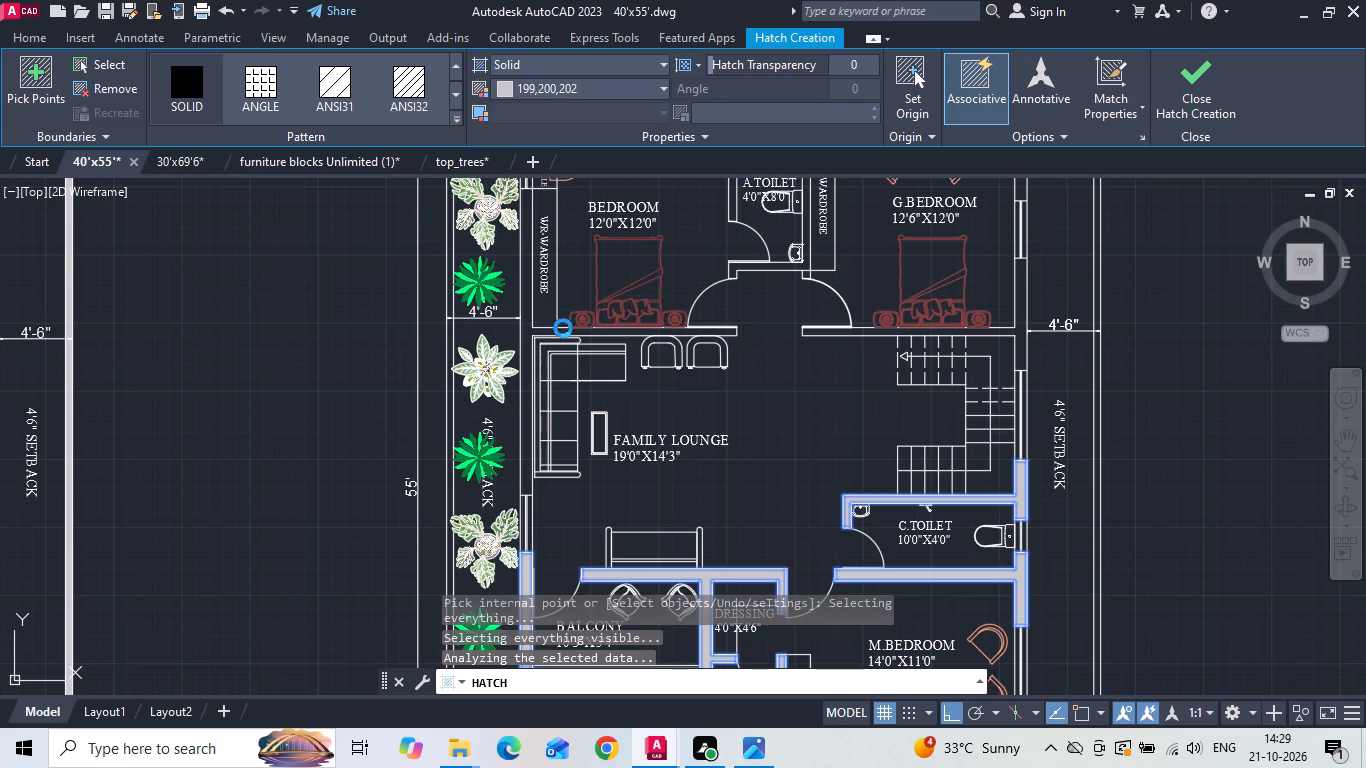
click(529, 334)
middle_drag(713, 389, 675, 564)
click(547, 300)
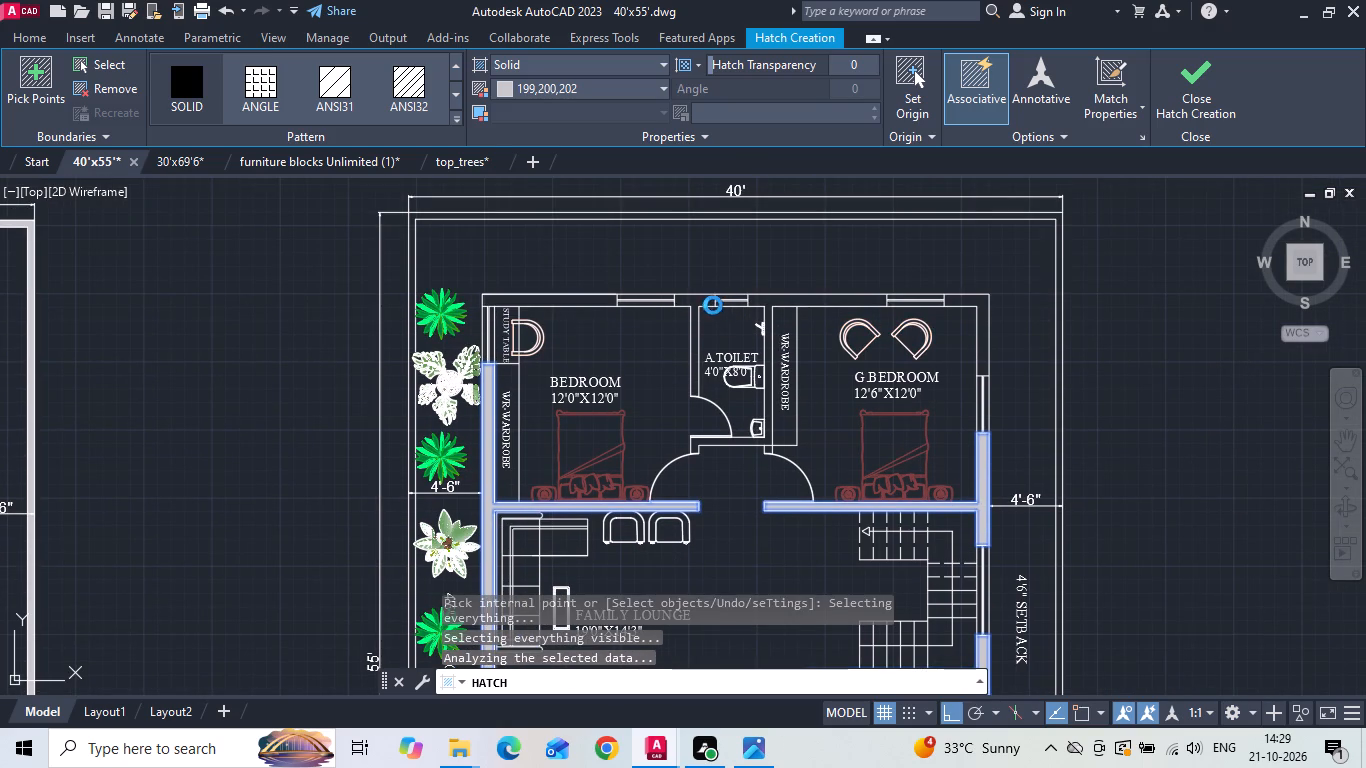
click(682, 298)
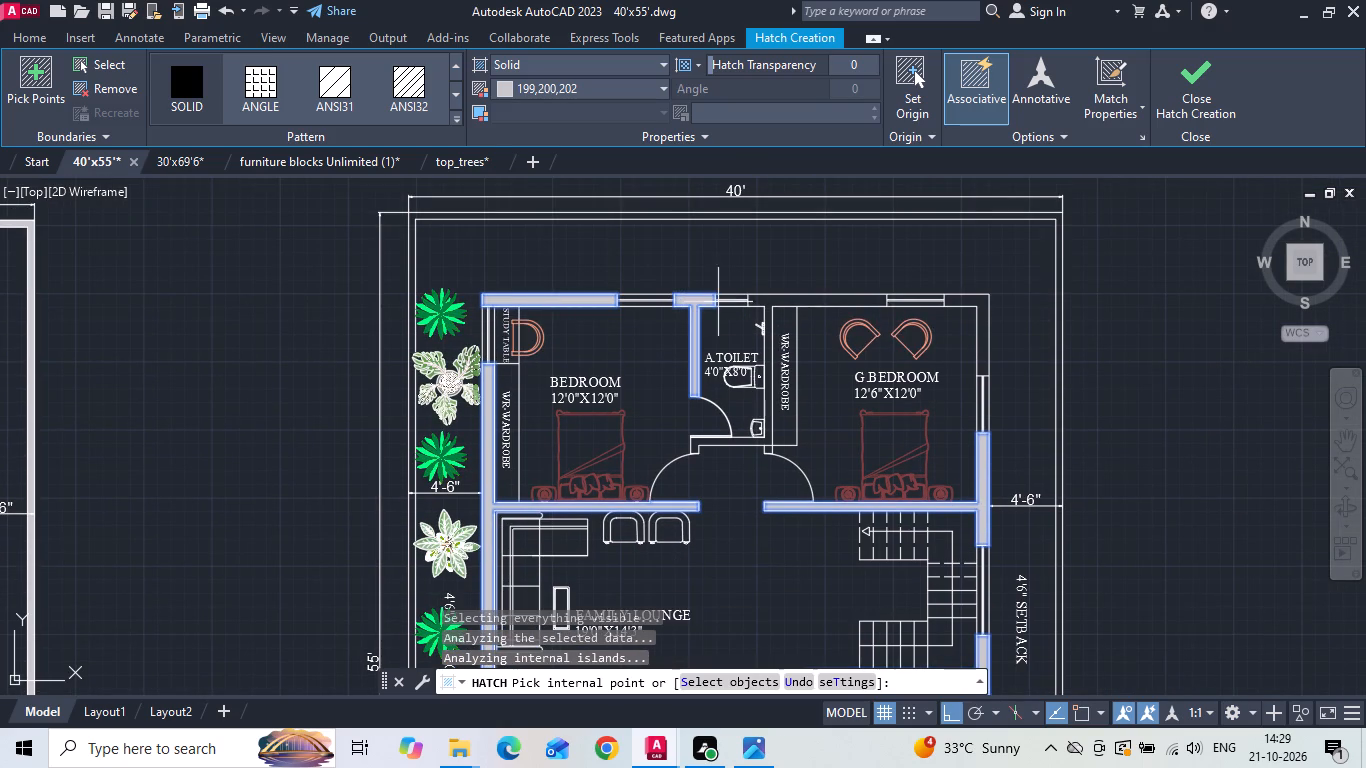
click(792, 297)
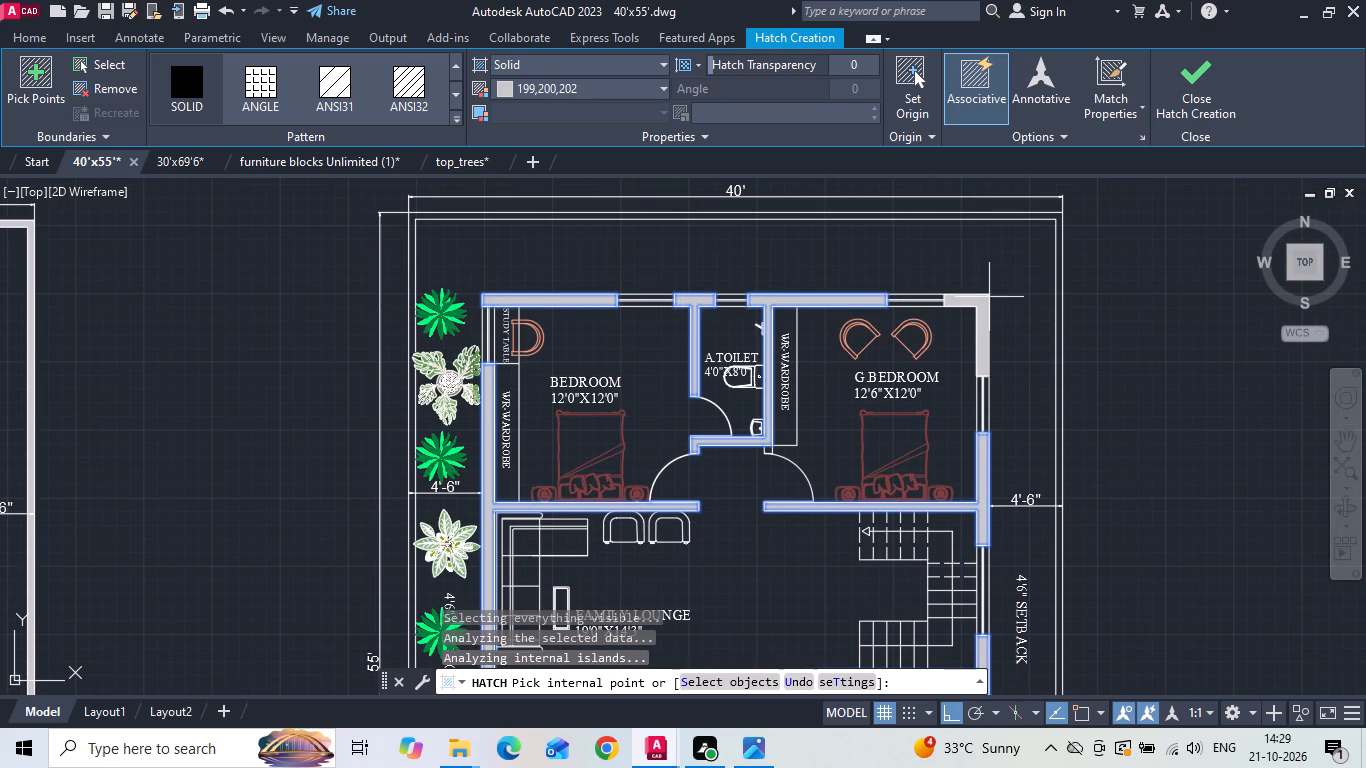
click(987, 299)
Set the wall hatch colour to black (0,0,0).
click(509, 90)
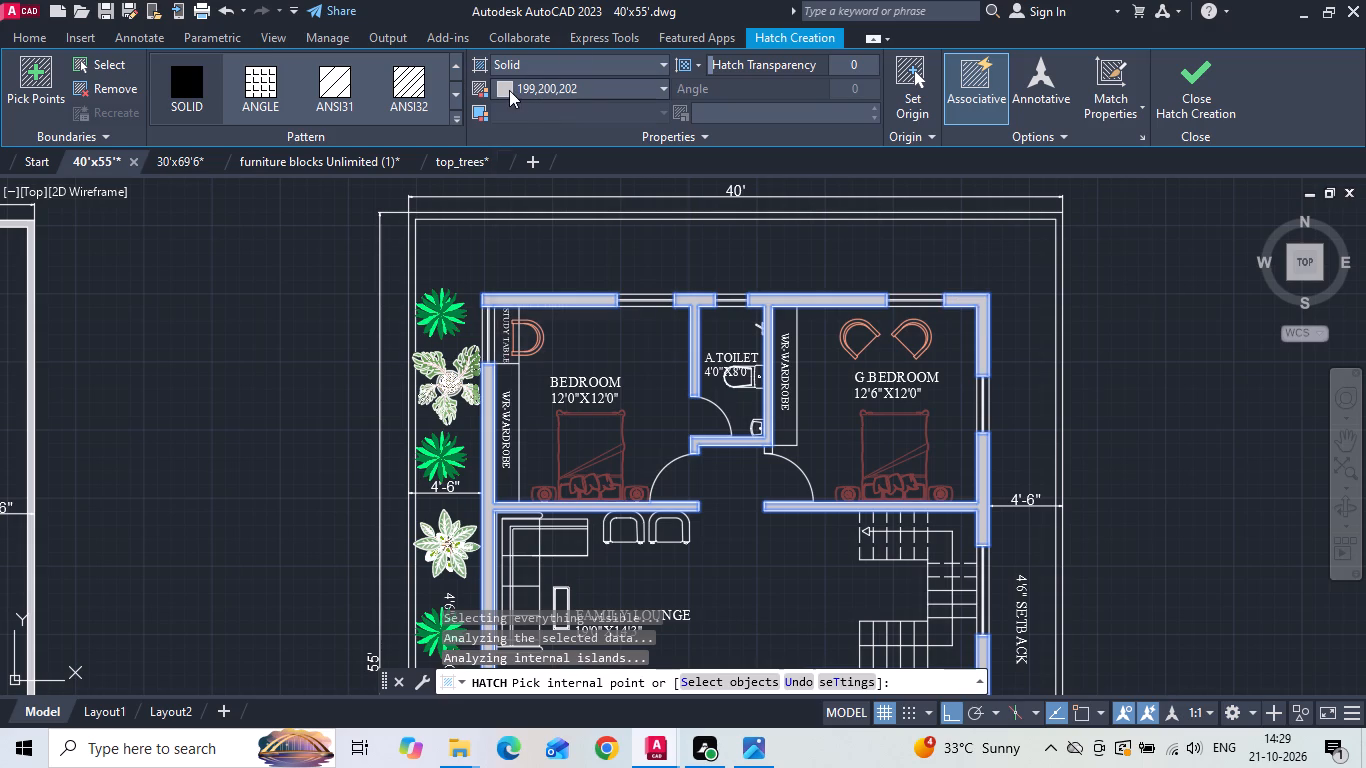
click(505, 151)
key(Escape)
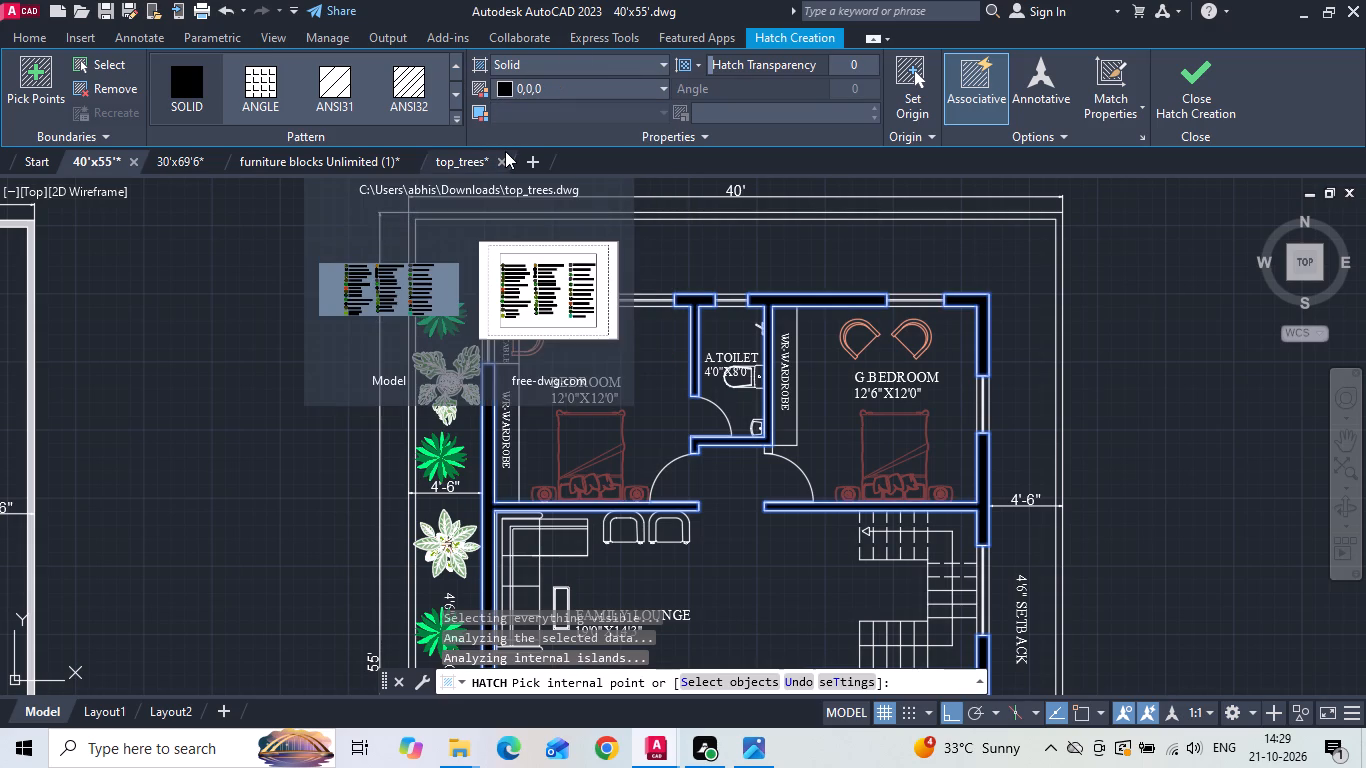
Return to the 40'x55' drawing and save it.
key(ctrl+s)
key(ctrl+s)
key(ctrl+s)
key(ctrl+s)
key(Escape)
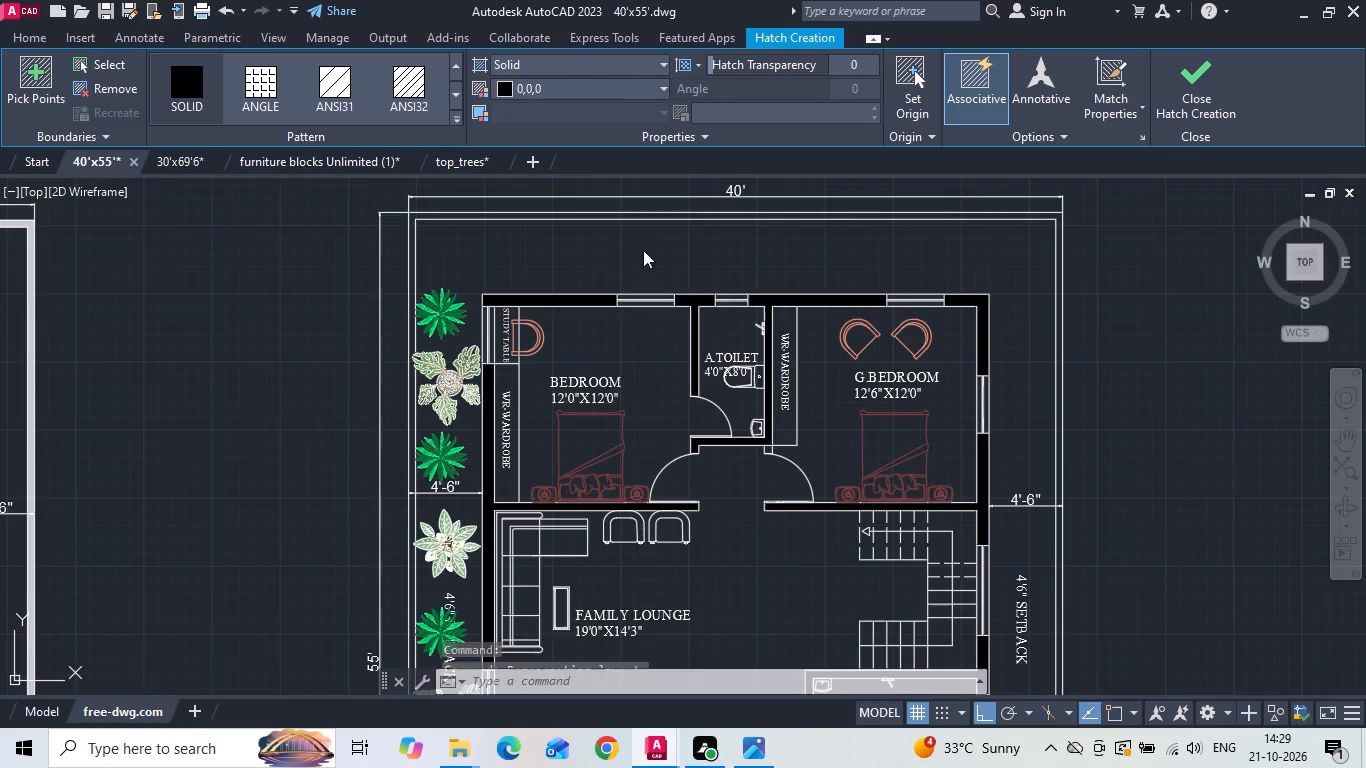
click(111, 166)
scroll(725, 310, down, 2)
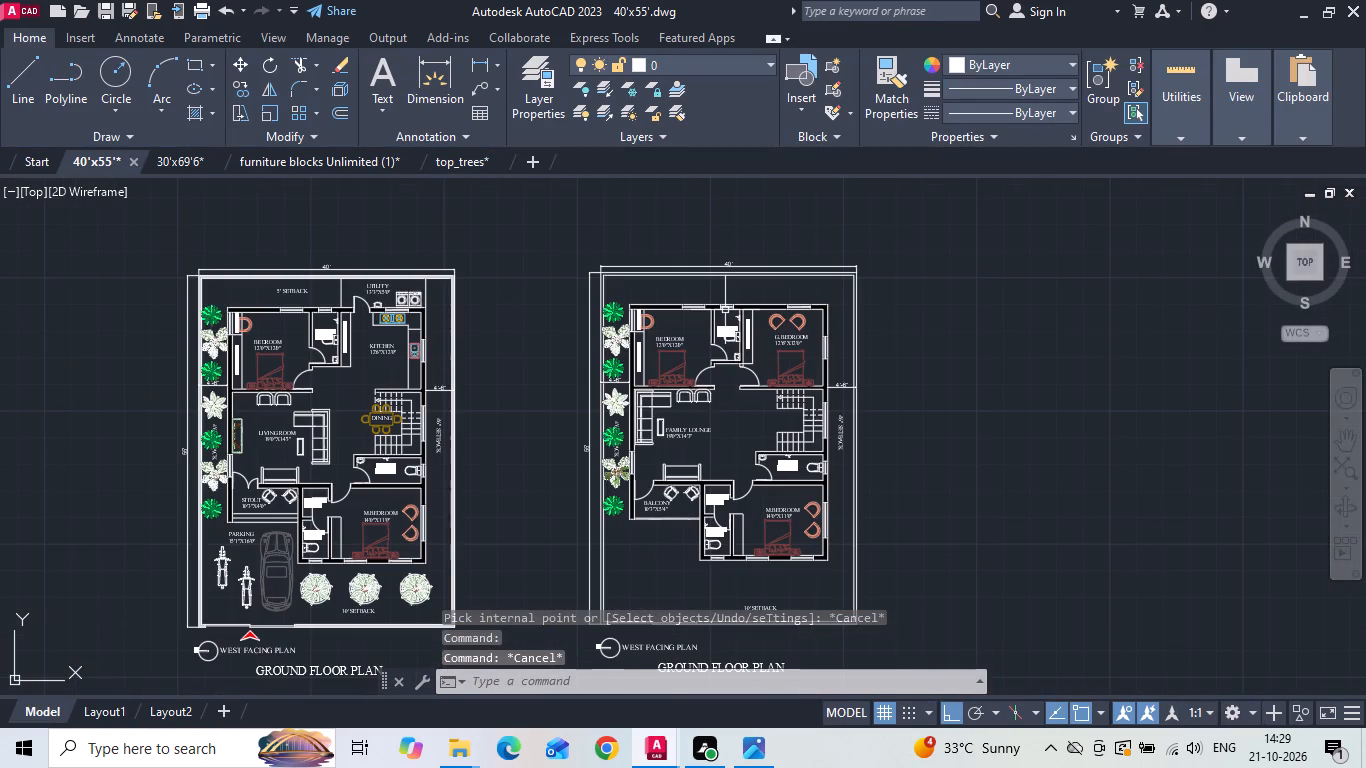
key(ctrl+s)
Change the duplicated plan's title from GROUND FLOOR PLAN to FIRST FLOOR PLAN.
scroll(725, 310, down, 1)
scroll(713, 542, up, 1)
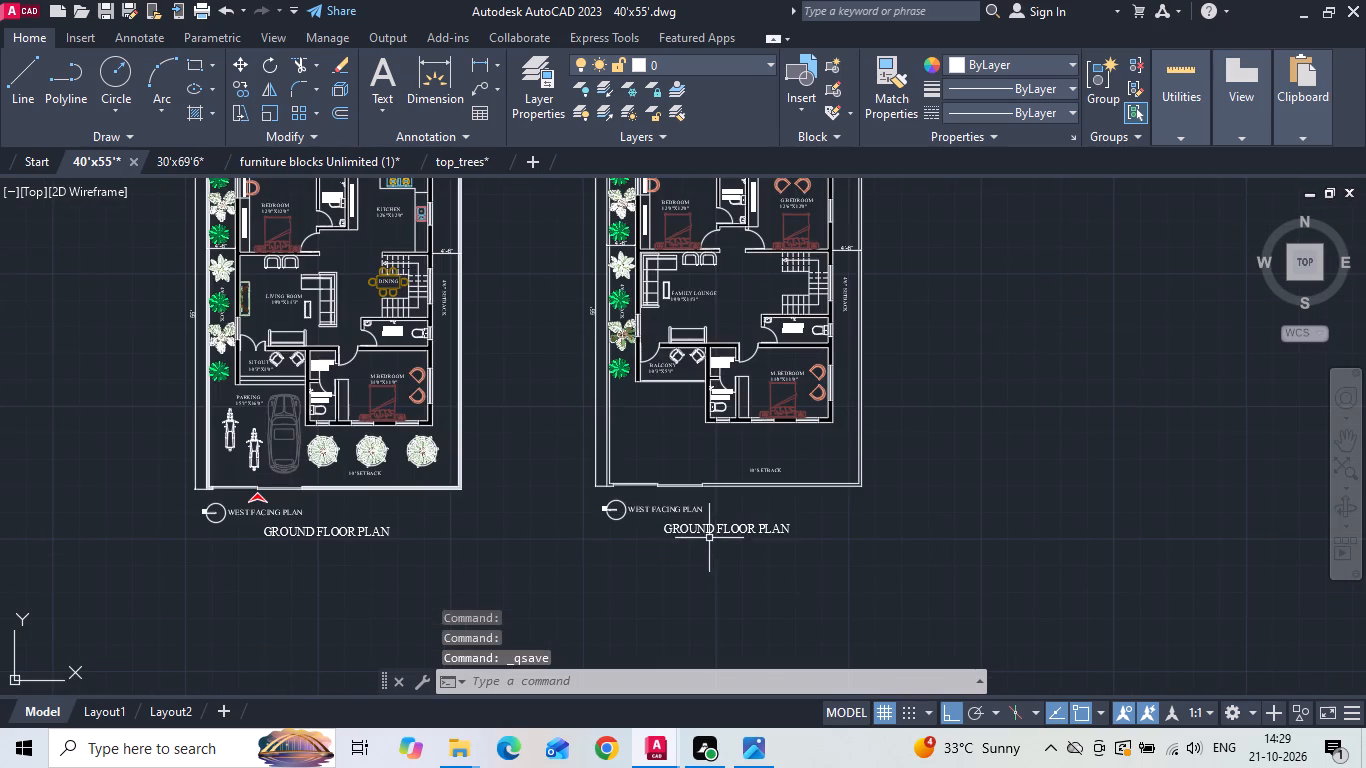
double_click(707, 531)
scroll(707, 530, up, 2)
drag(720, 534, 601, 530)
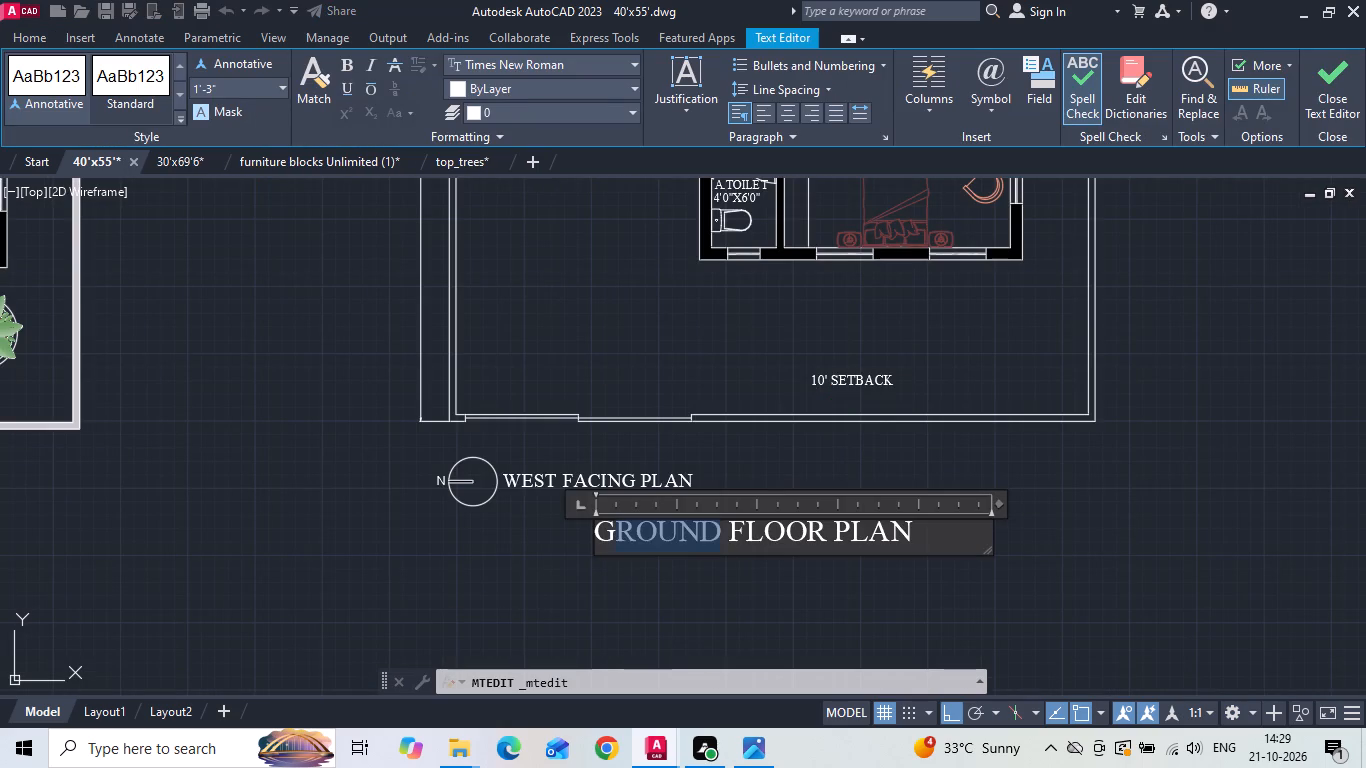
drag(601, 530, 535, 529)
key(BackSpace)
key(f)
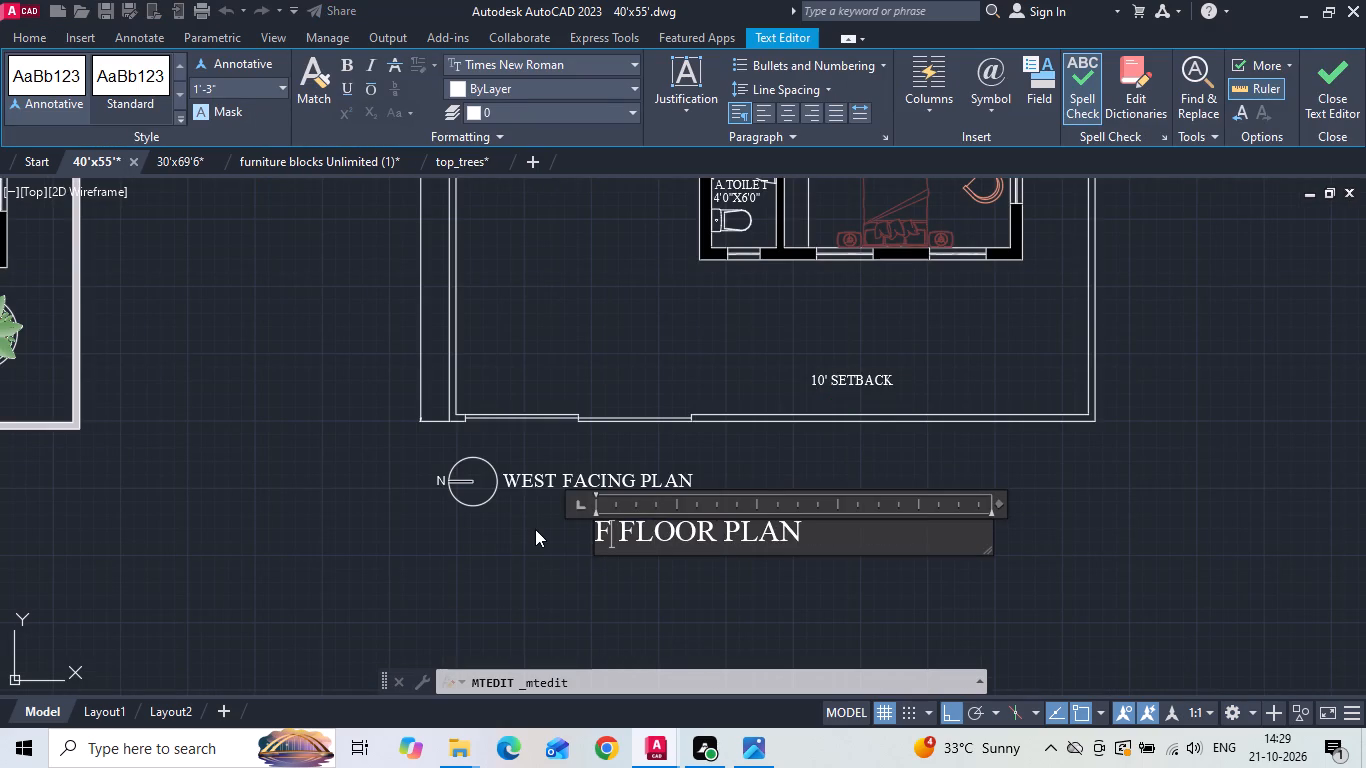
text(IRST)
scroll(700, 450, down, 2)
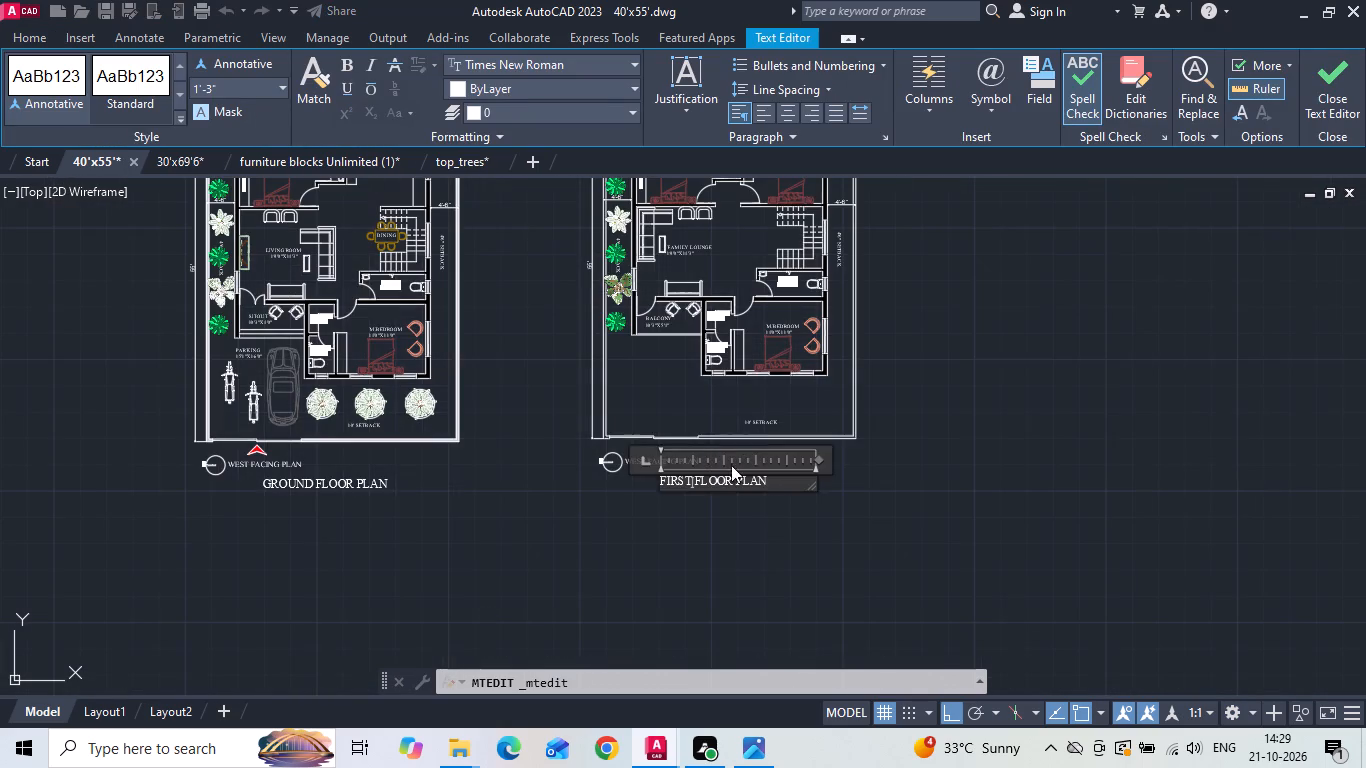
click(761, 558)
Move the entire FIRST FLOOR PLAN with its title horizontally closer to the GROUND FLOOR PLAN.
scroll(615, 560, down, 1)
drag(578, 561, 592, 543)
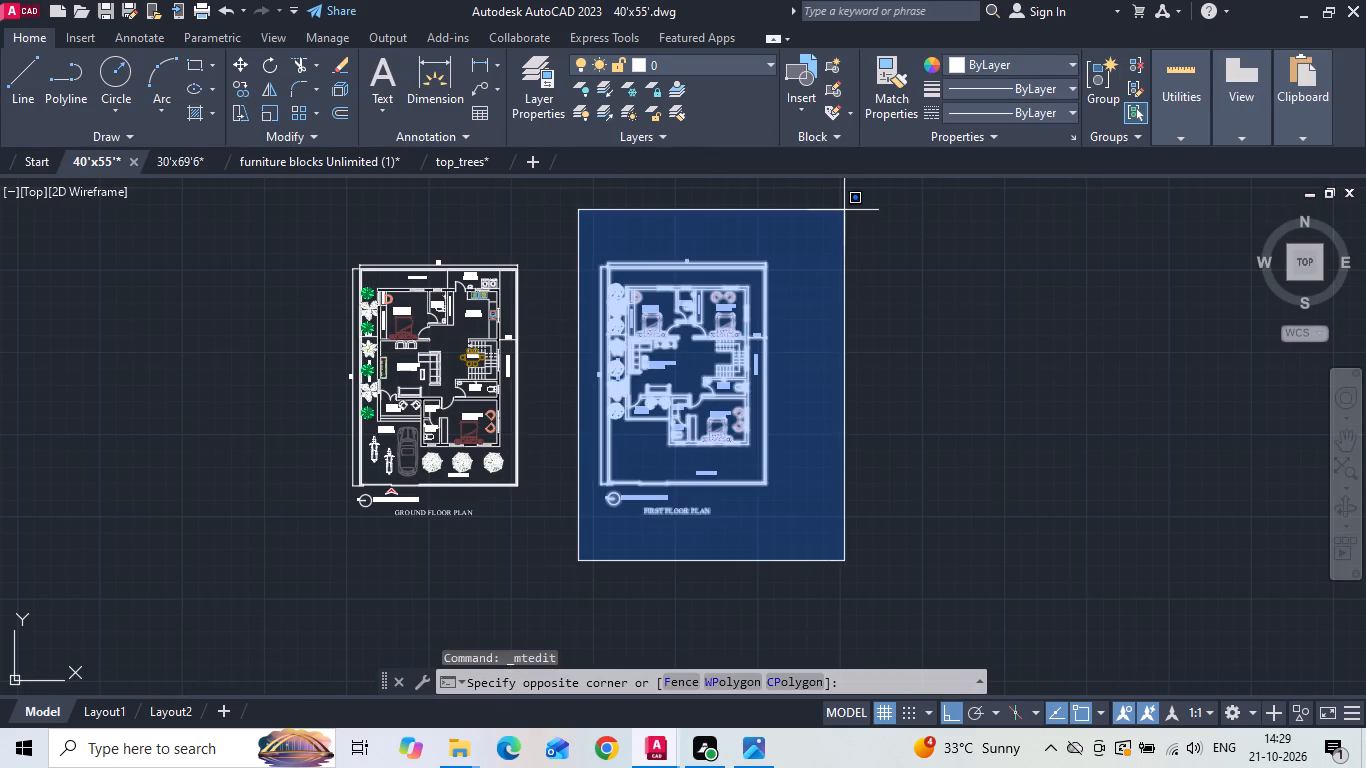
click(844, 210)
right_click(821, 281)
click(860, 399)
click(1032, 398)
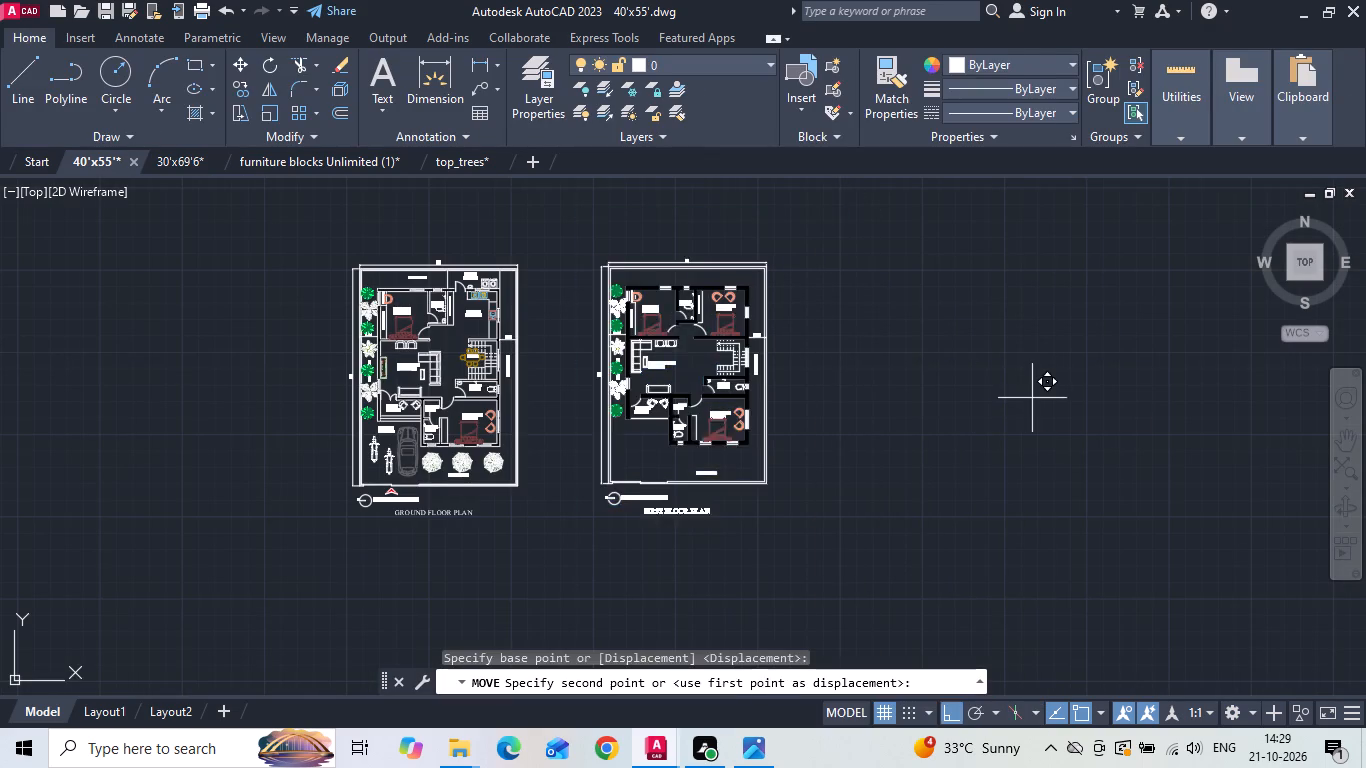
click(969, 396)
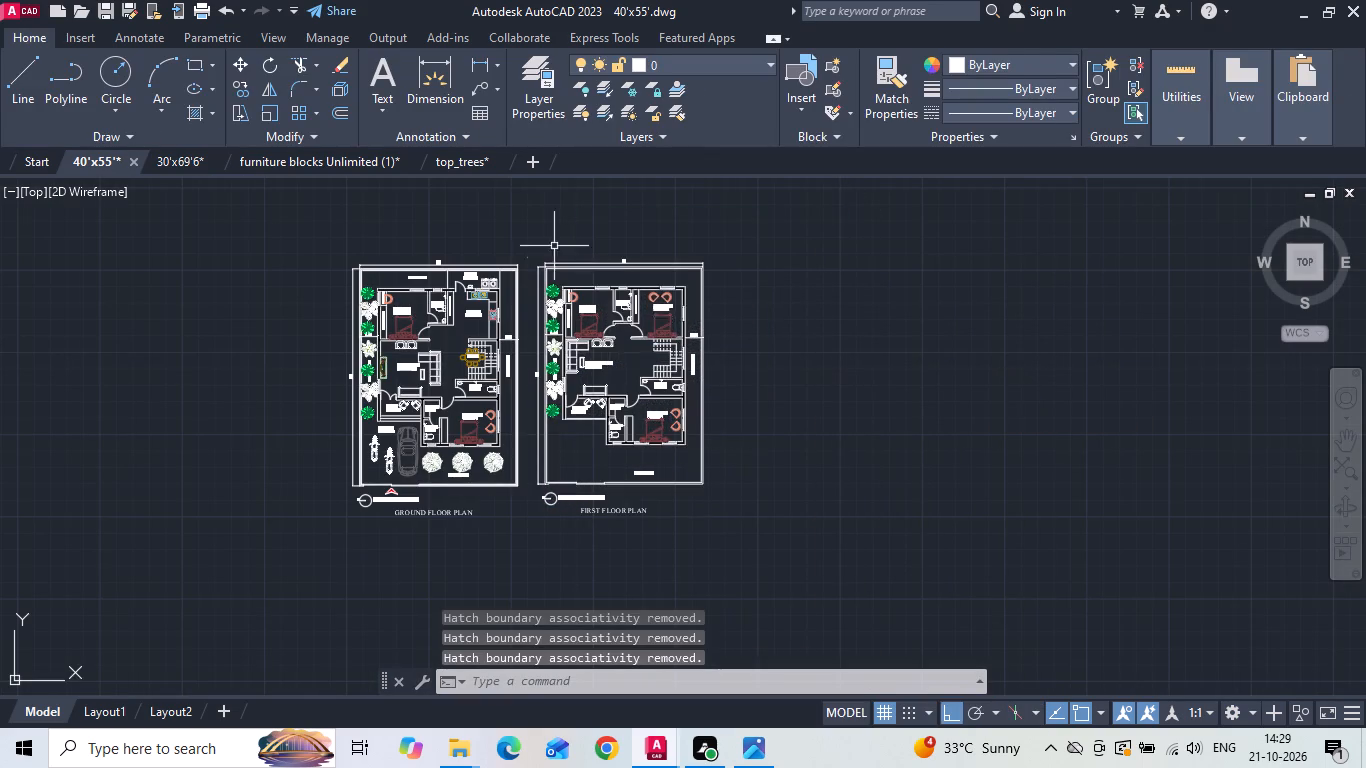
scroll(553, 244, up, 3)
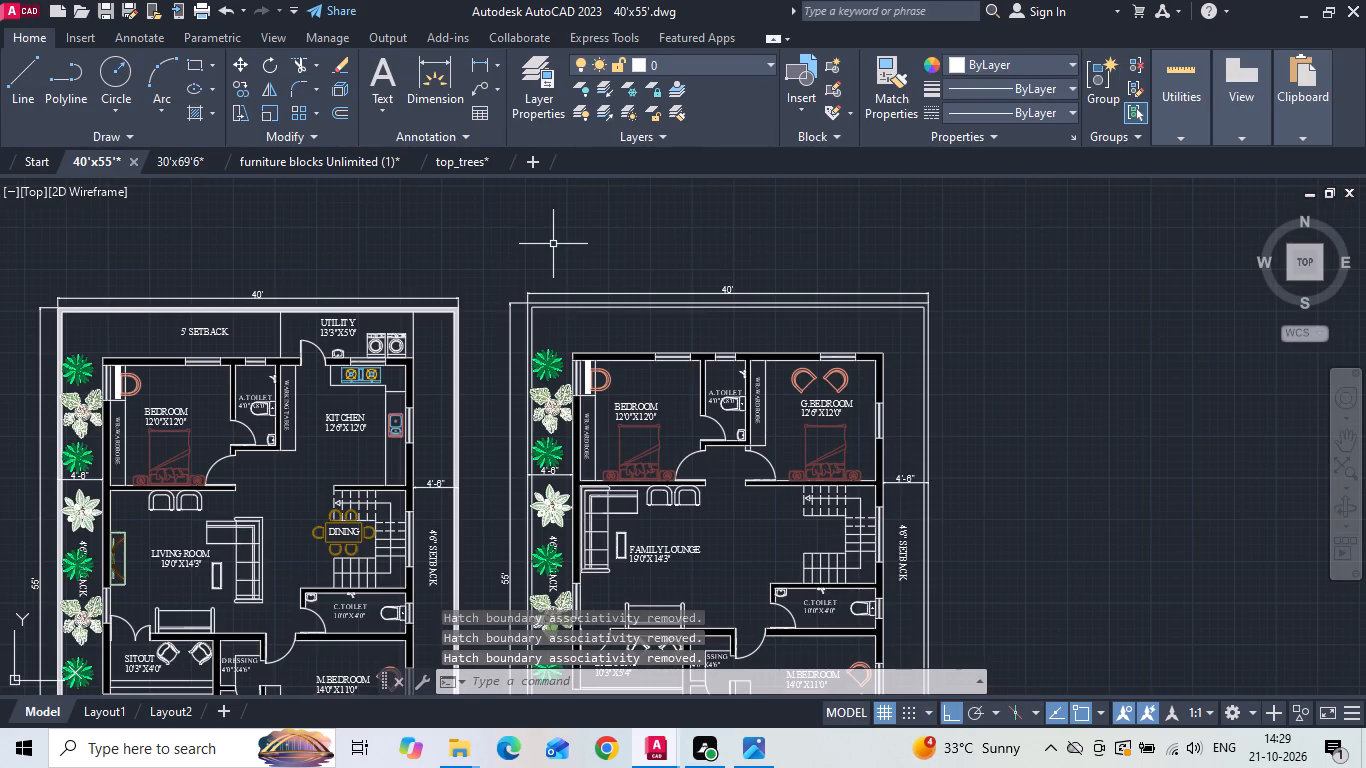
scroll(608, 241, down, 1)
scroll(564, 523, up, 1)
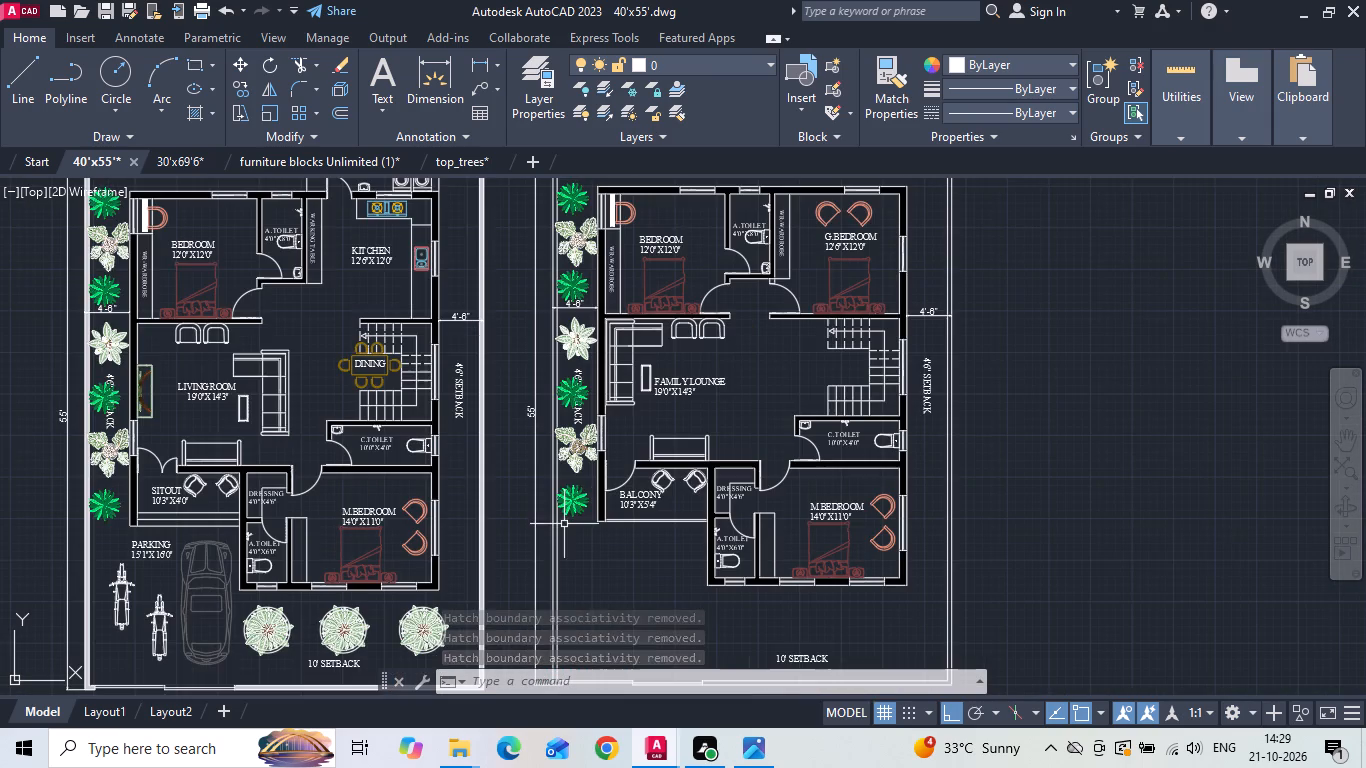
Delete all the trees and plants along the 4'6" setback beside the FIRST FLOOR PLAN's bedroom and family lounge.
click(577, 514)
click(572, 394)
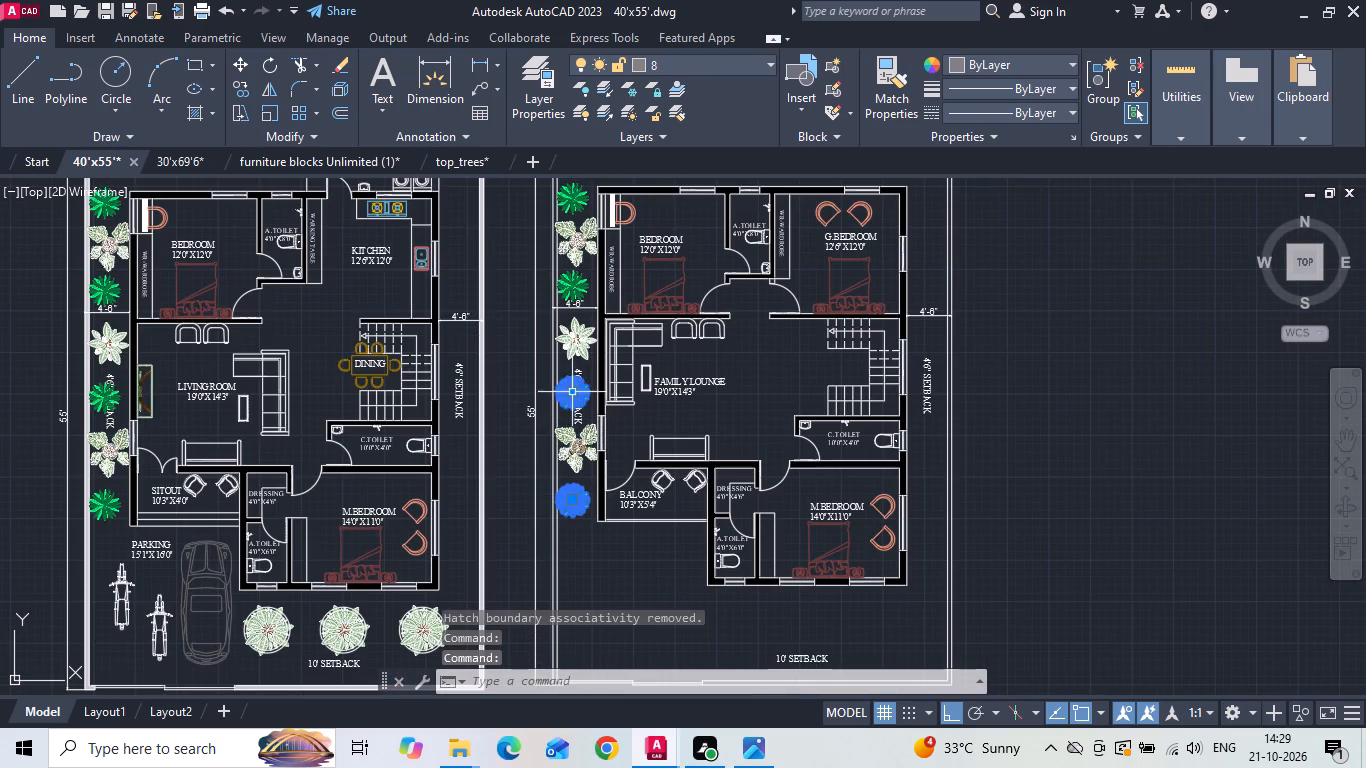
click(564, 440)
key(Delete)
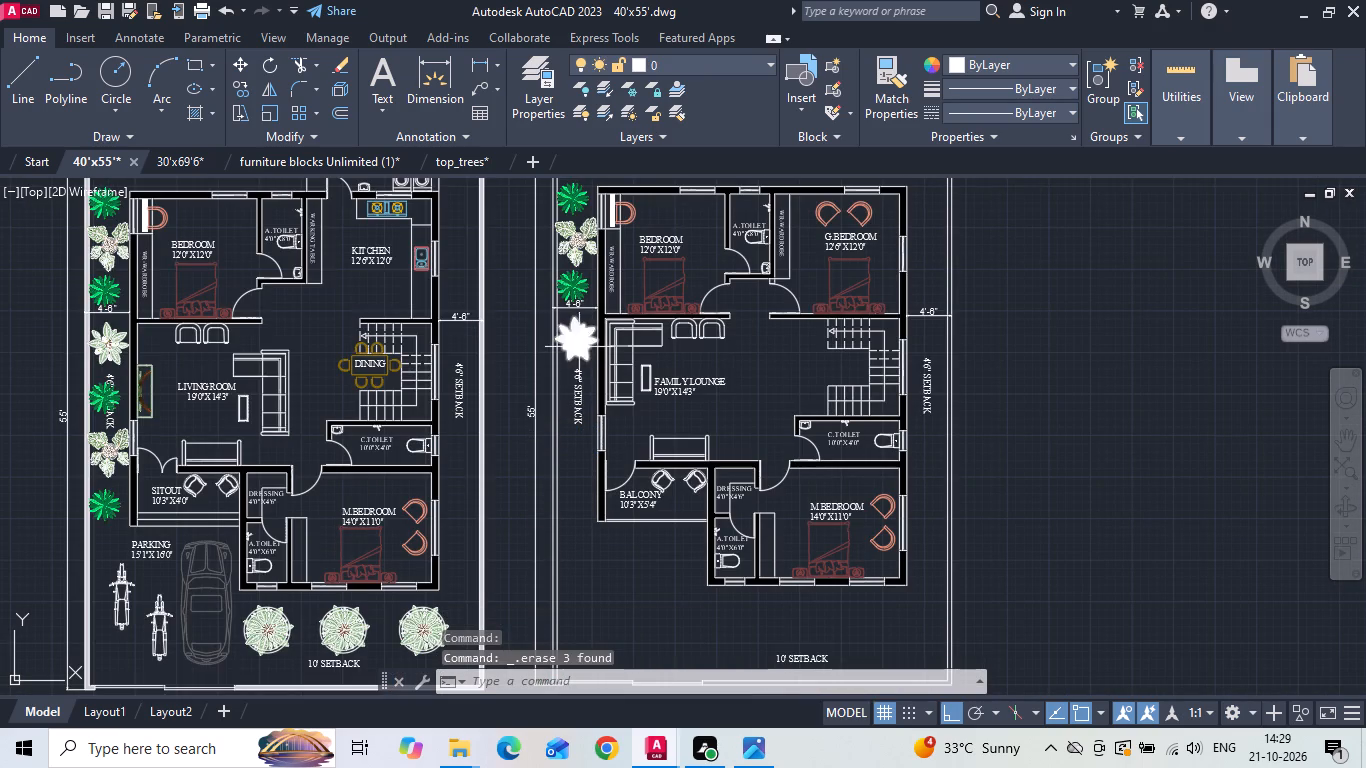
click(579, 347)
key(Delete)
click(579, 285)
key(Delete)
click(580, 255)
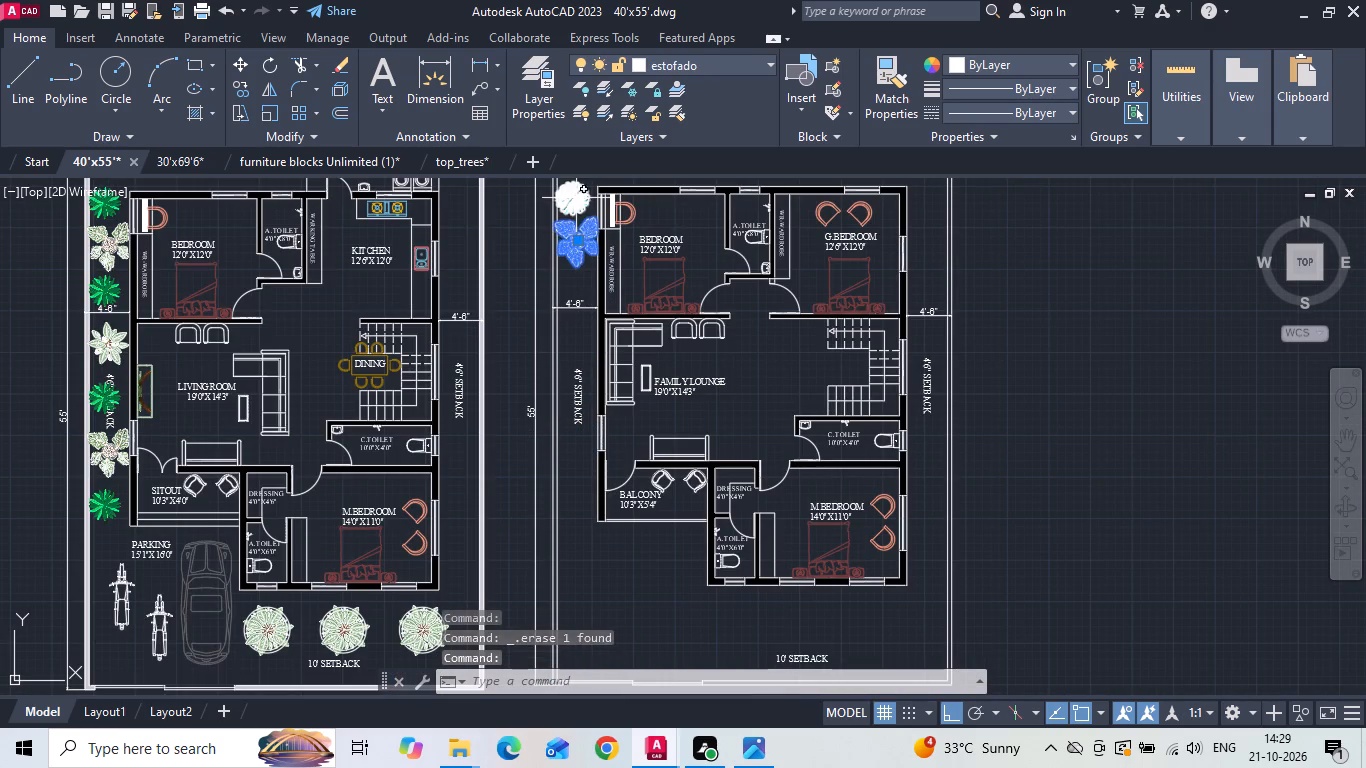
click(576, 198)
key(Delete)
Save the 40'x55' drawing.
scroll(667, 455, down, 1)
key(ctrl+s)
key(ctrl+s)
key(ctrl+s)
key(ctrl+s)
key(ctrl+s)
key(ctrl+s)
key(ctrl+s)
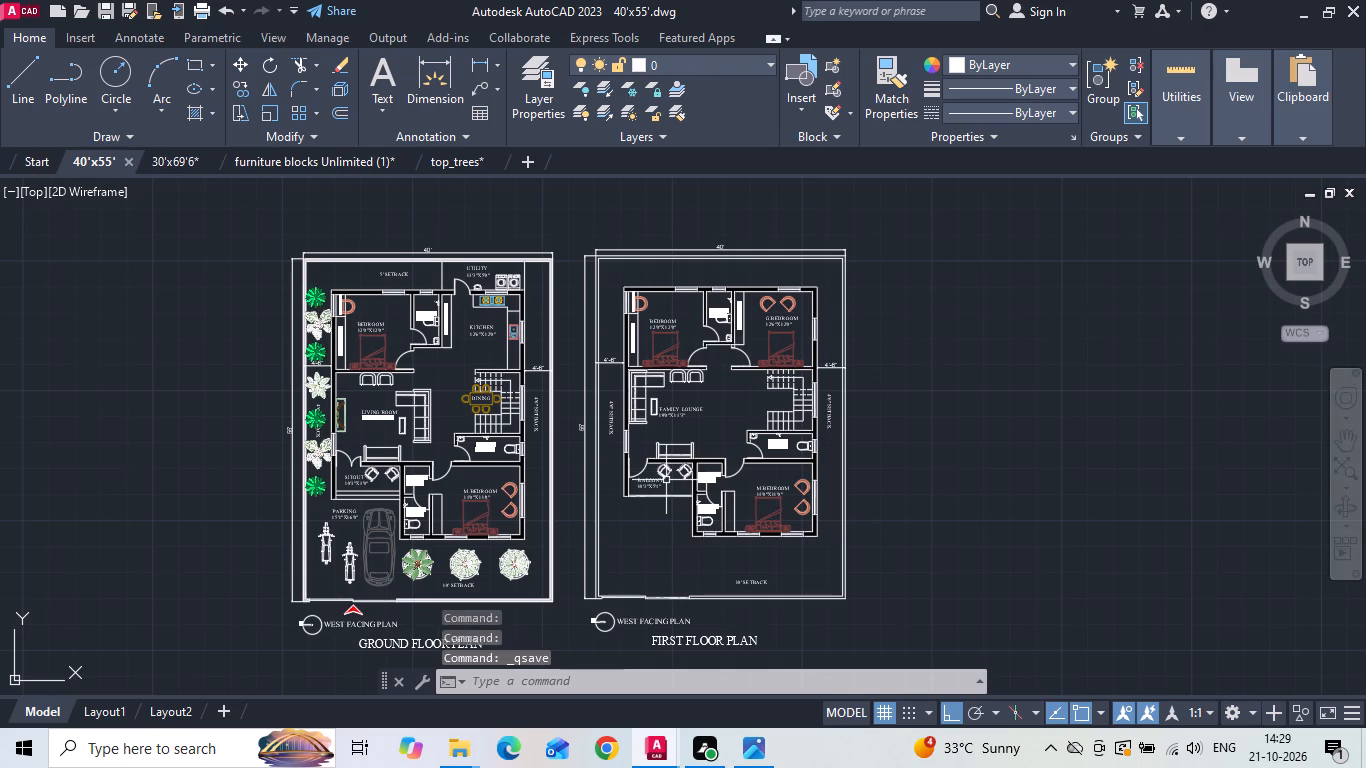
Move the FIRST FLOOR PLAN's 10' SETBACK label straight up towards the M.BEDROOM wall and slightly right, keeping it inside the setback.
scroll(753, 585, up, 3)
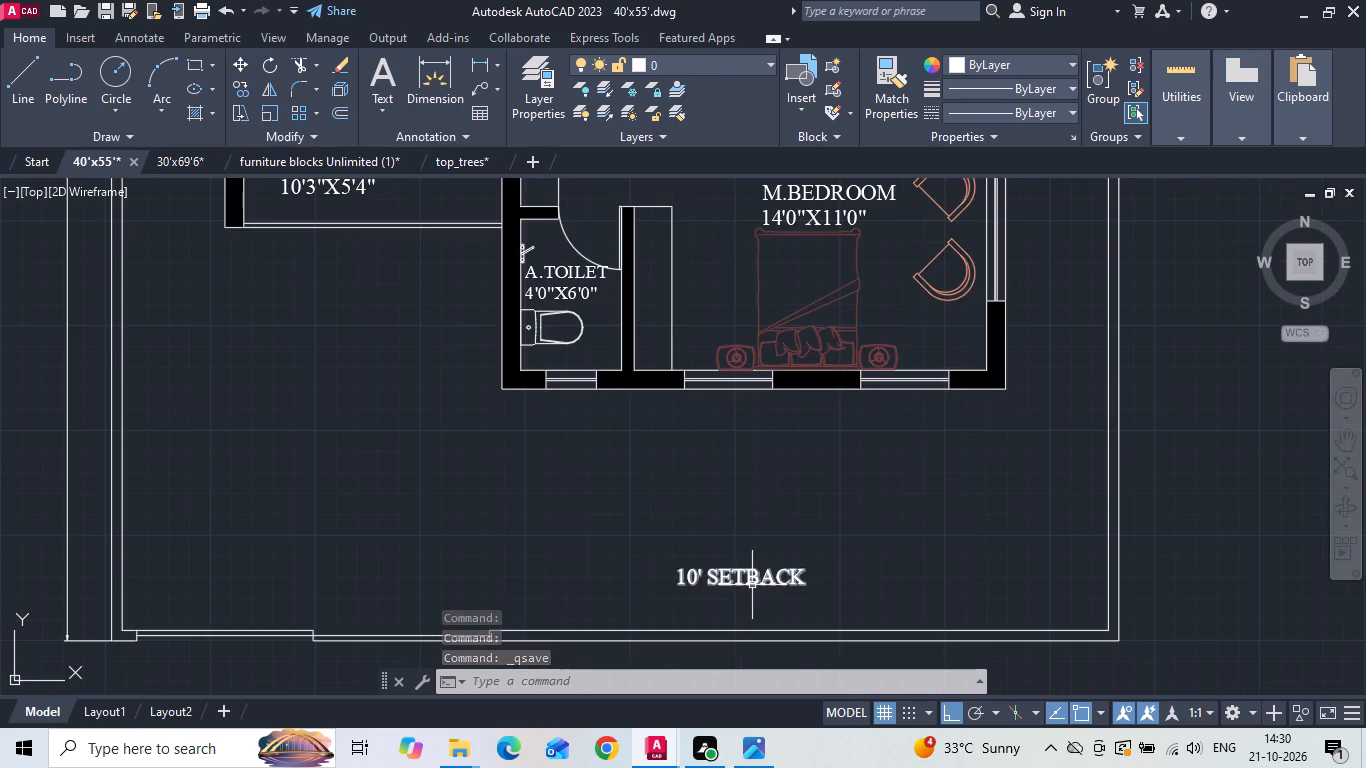
click(752, 585)
right_click(745, 571)
click(846, 208)
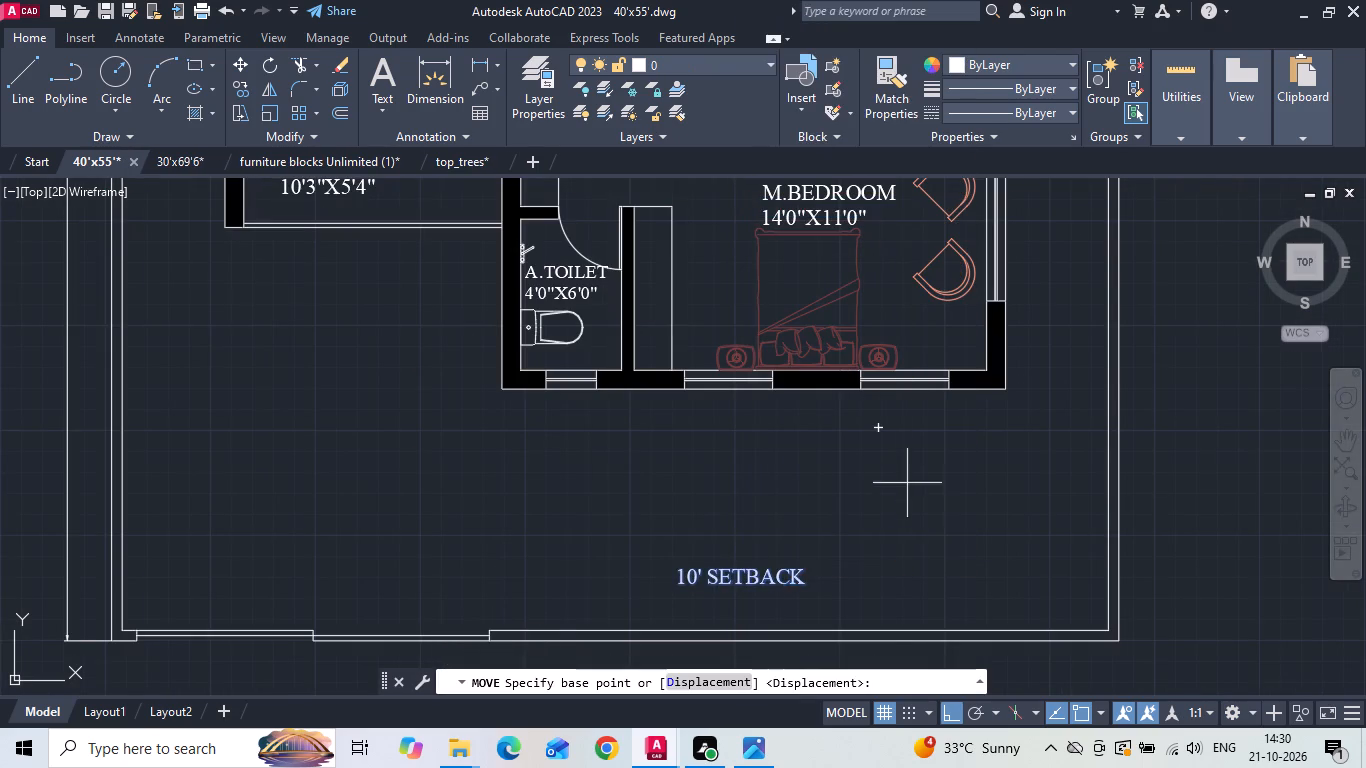
click(925, 559)
click(933, 482)
click(767, 493)
right_click(767, 493)
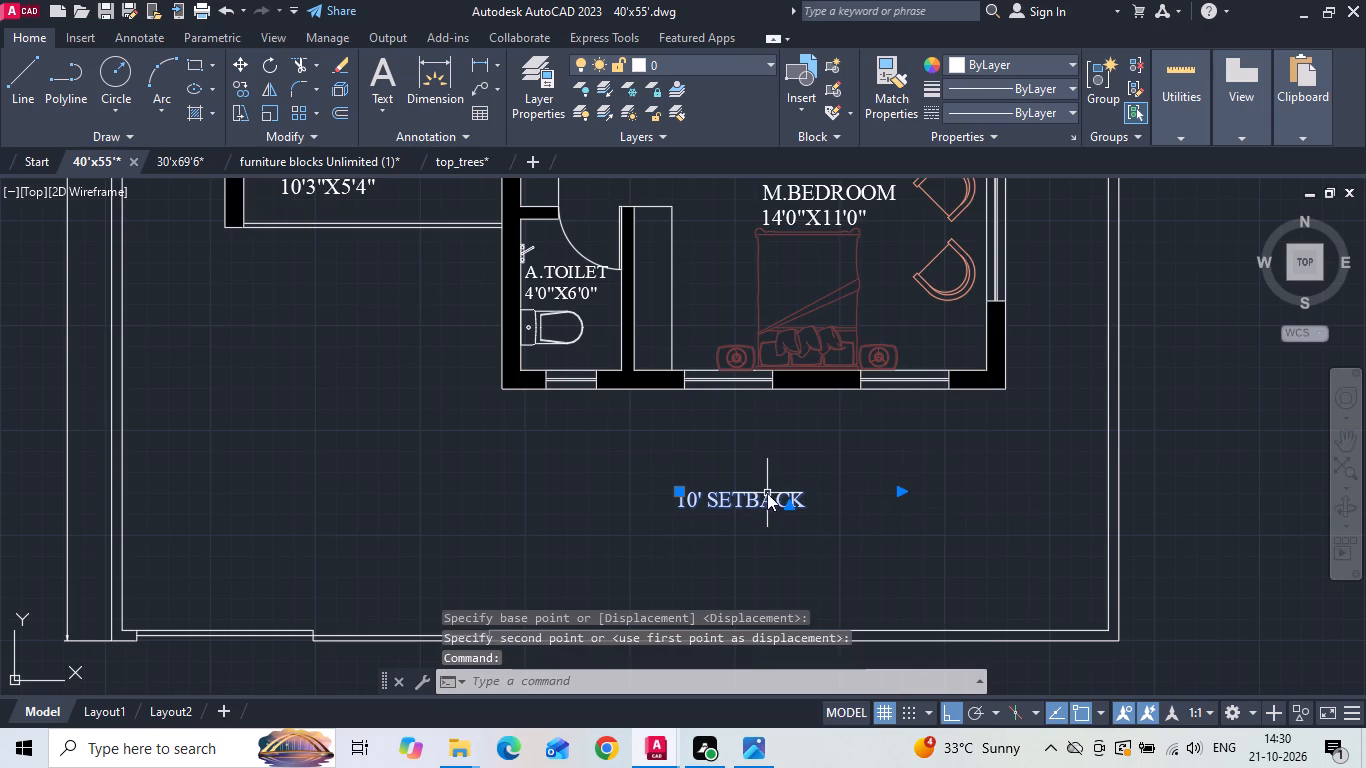
click(831, 369)
click(769, 571)
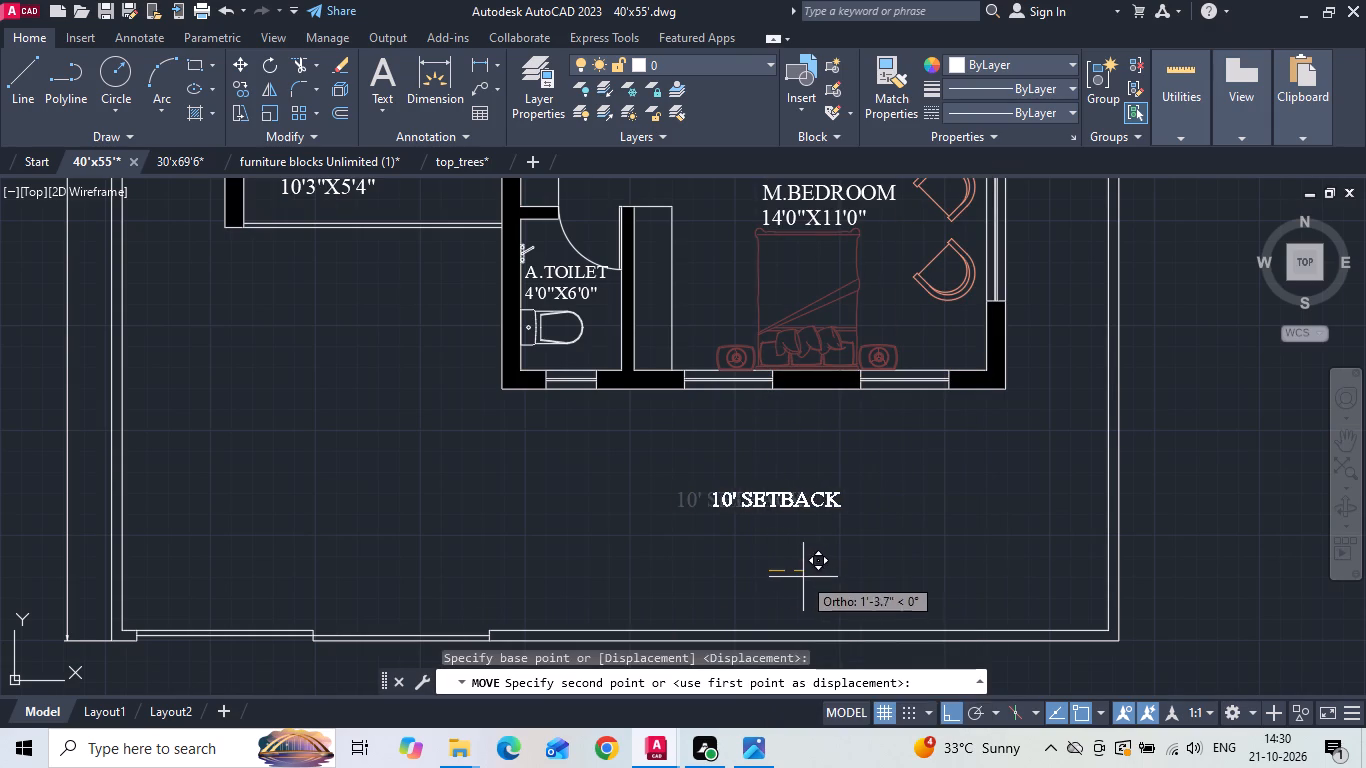
click(814, 579)
Save the drawing with the repositioned setback label.
key(ctrl+s)
key(ctrl+s)
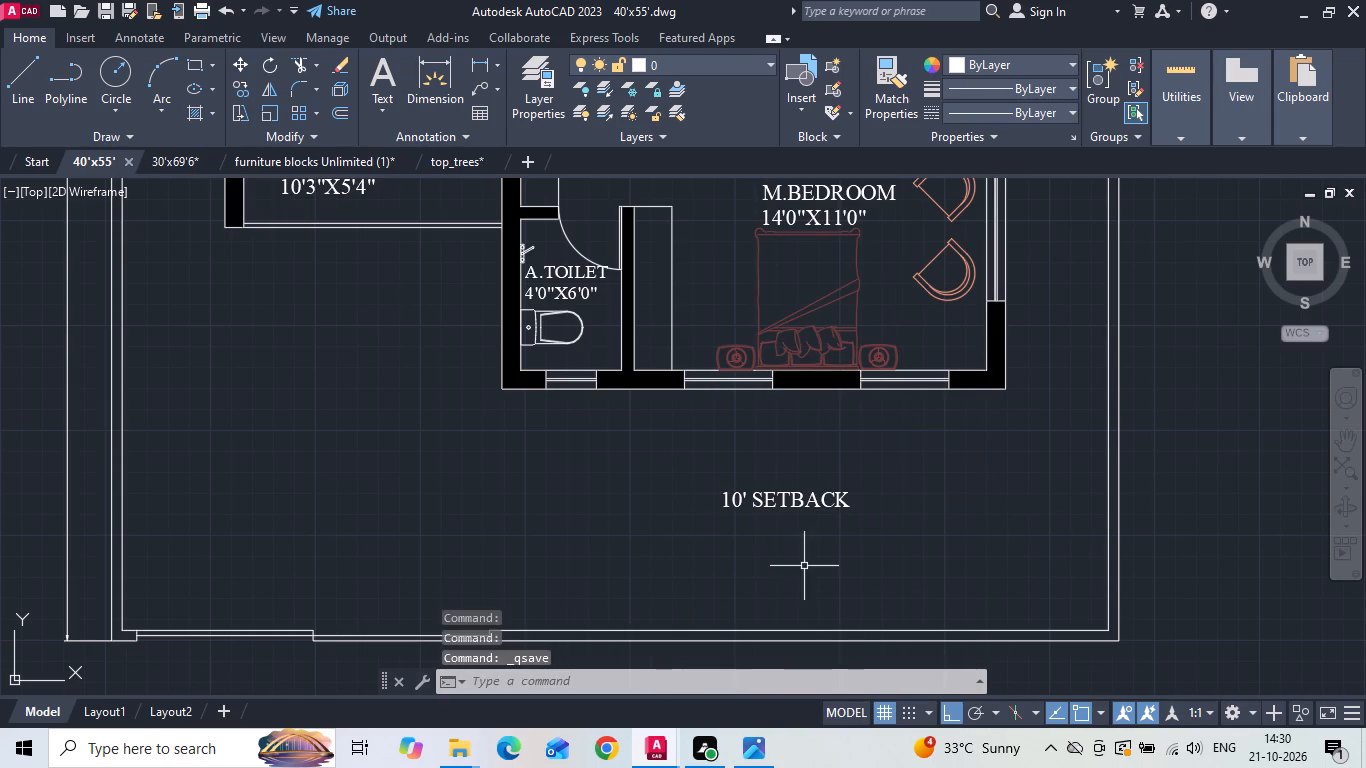
scroll(792, 554, down, 1)
scroll(830, 401, down, 1)
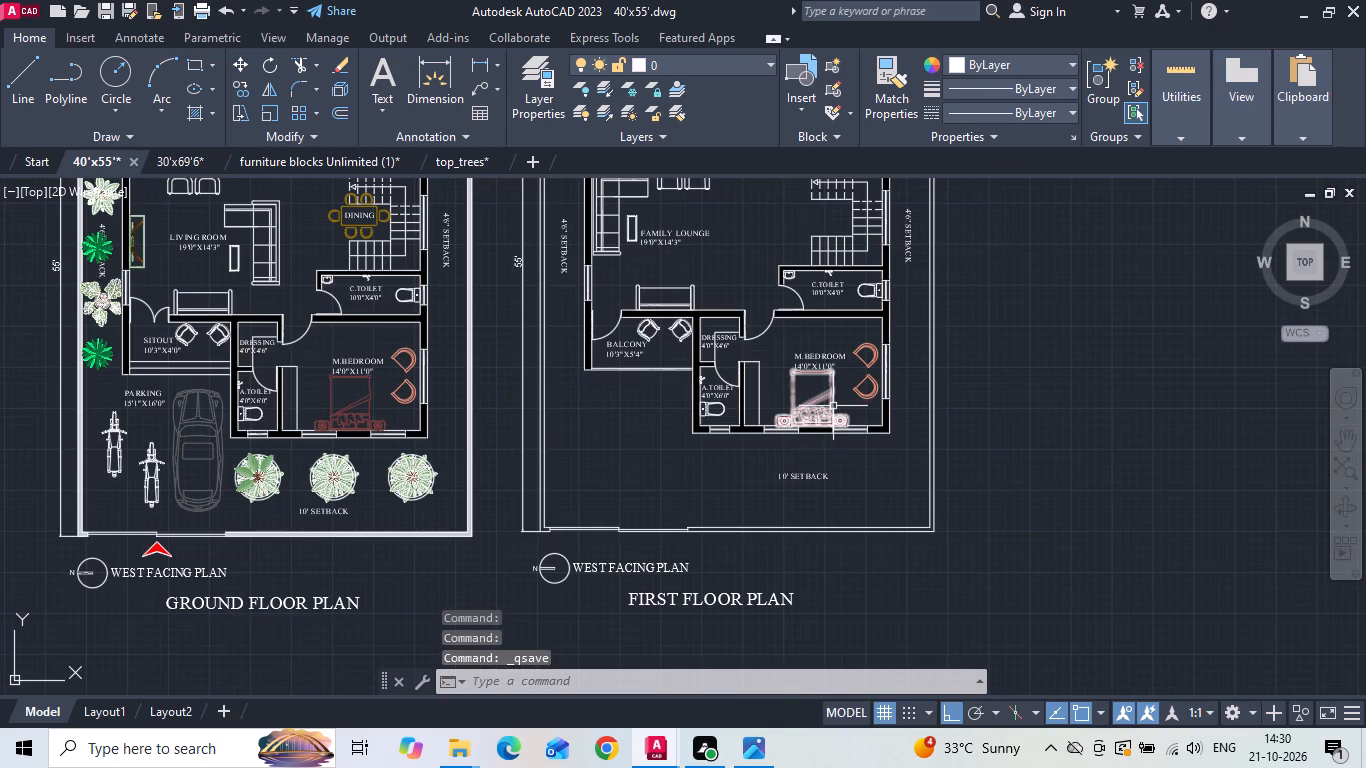
middle_drag(586, 430, 607, 441)
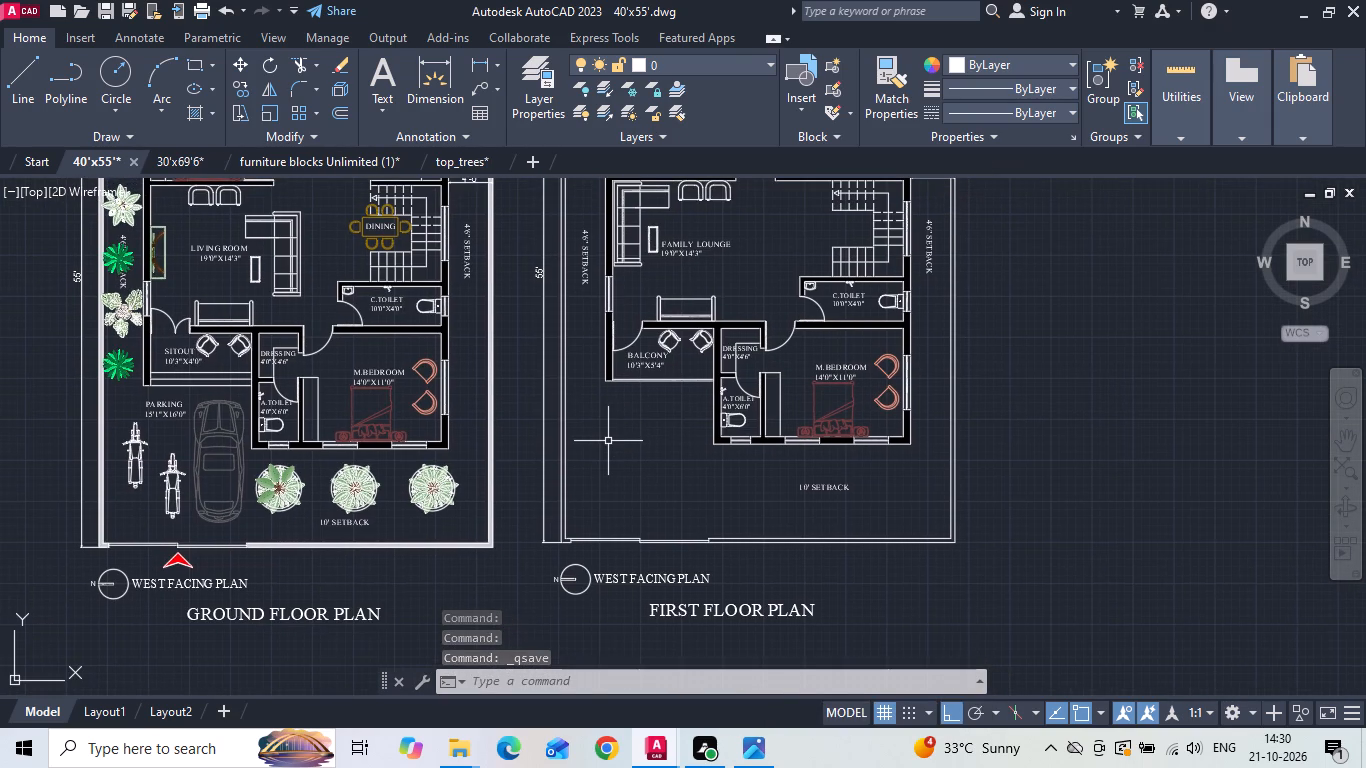
key(ctrl+s)
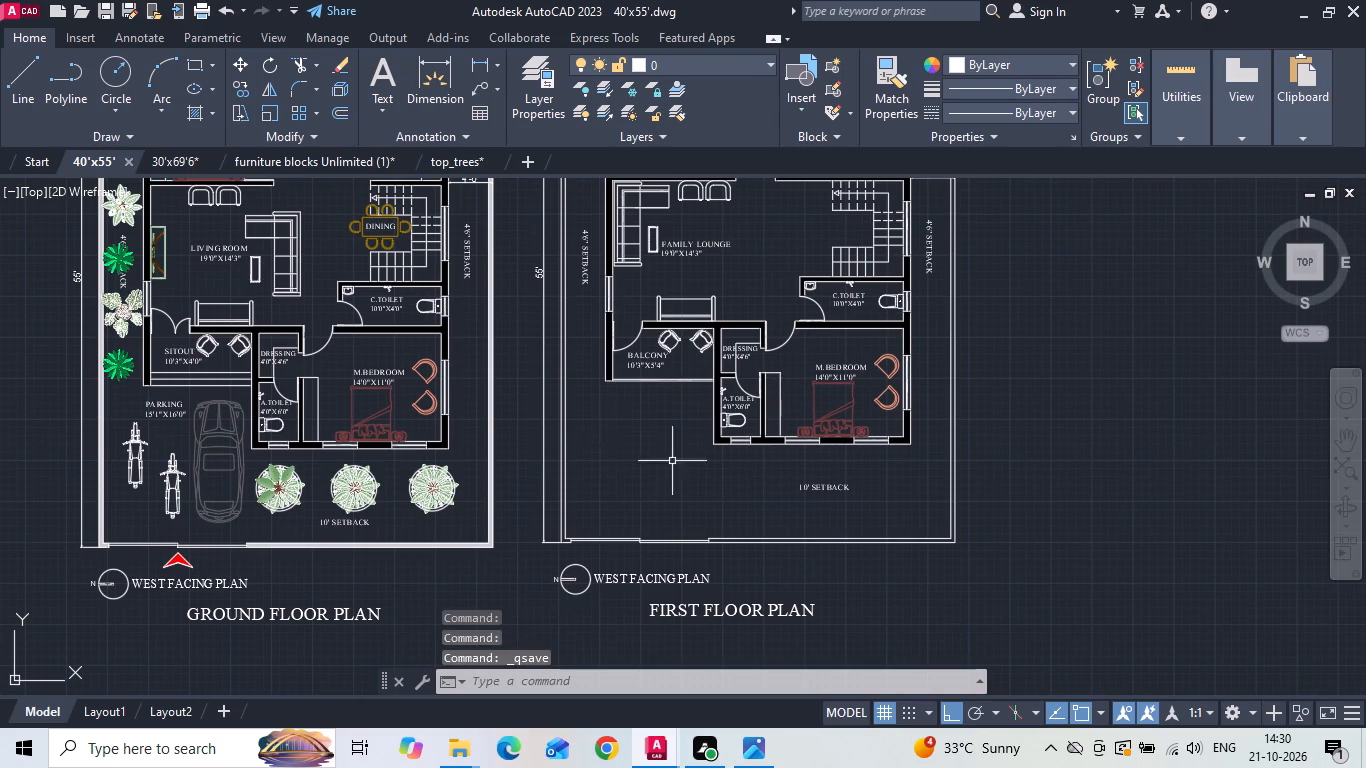
Start a single-sheet plot of the model and load the previous plot's page setup.
scroll(876, 488, down, 2)
text(PLO)
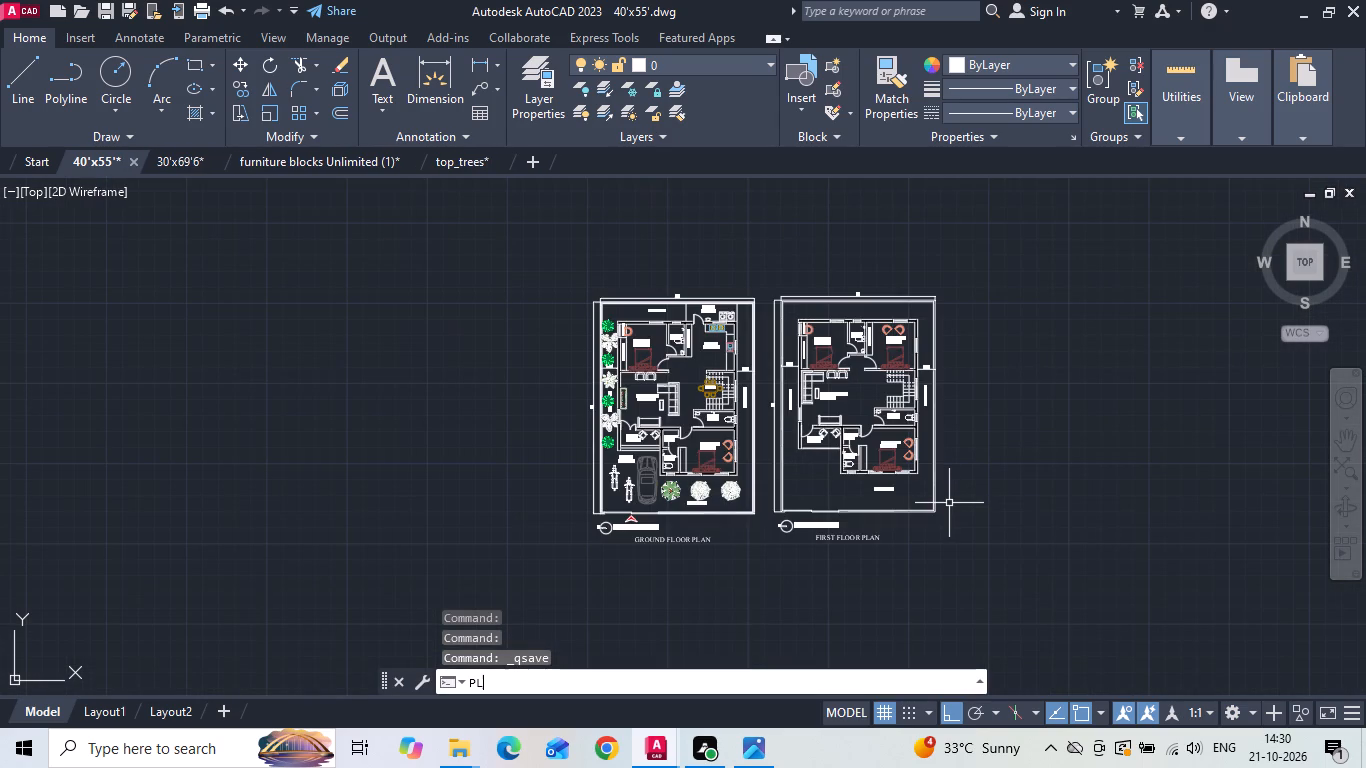
text(T)
key(space)
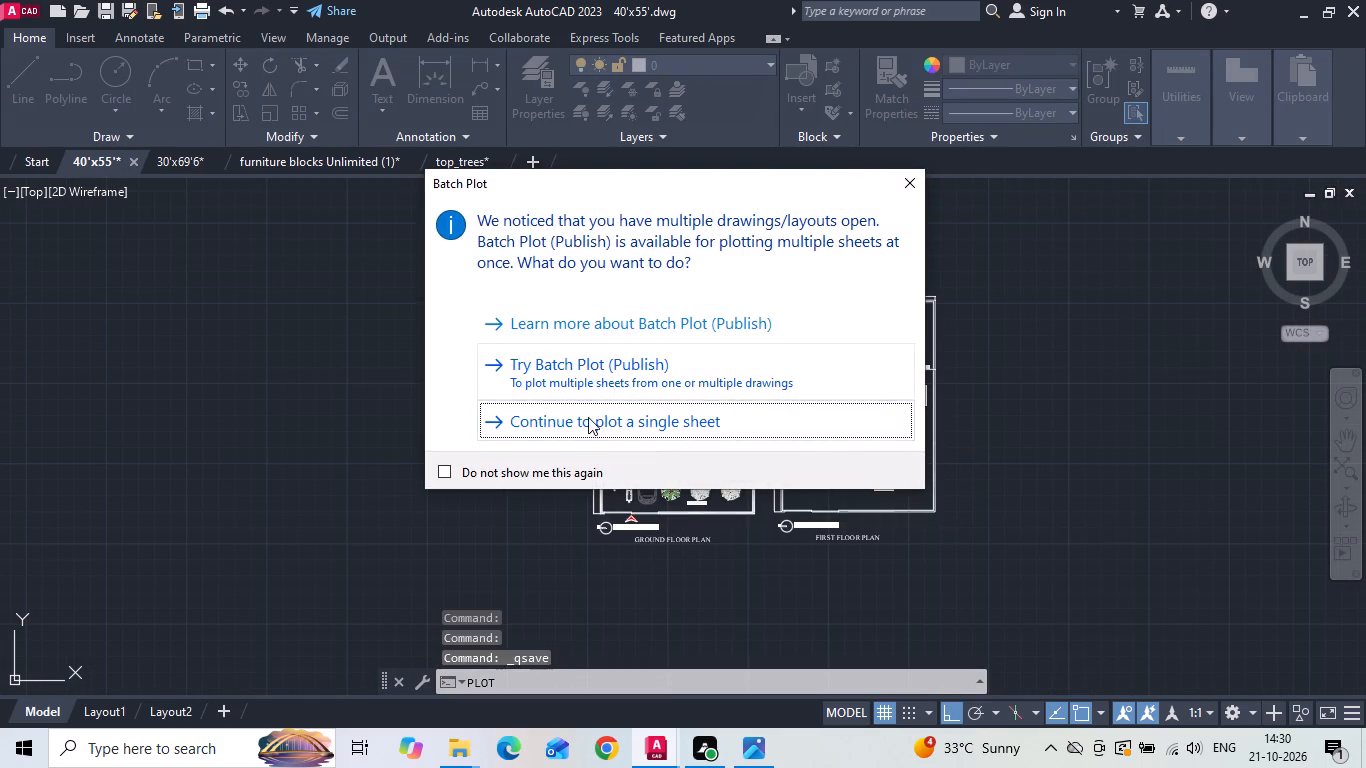
click(586, 420)
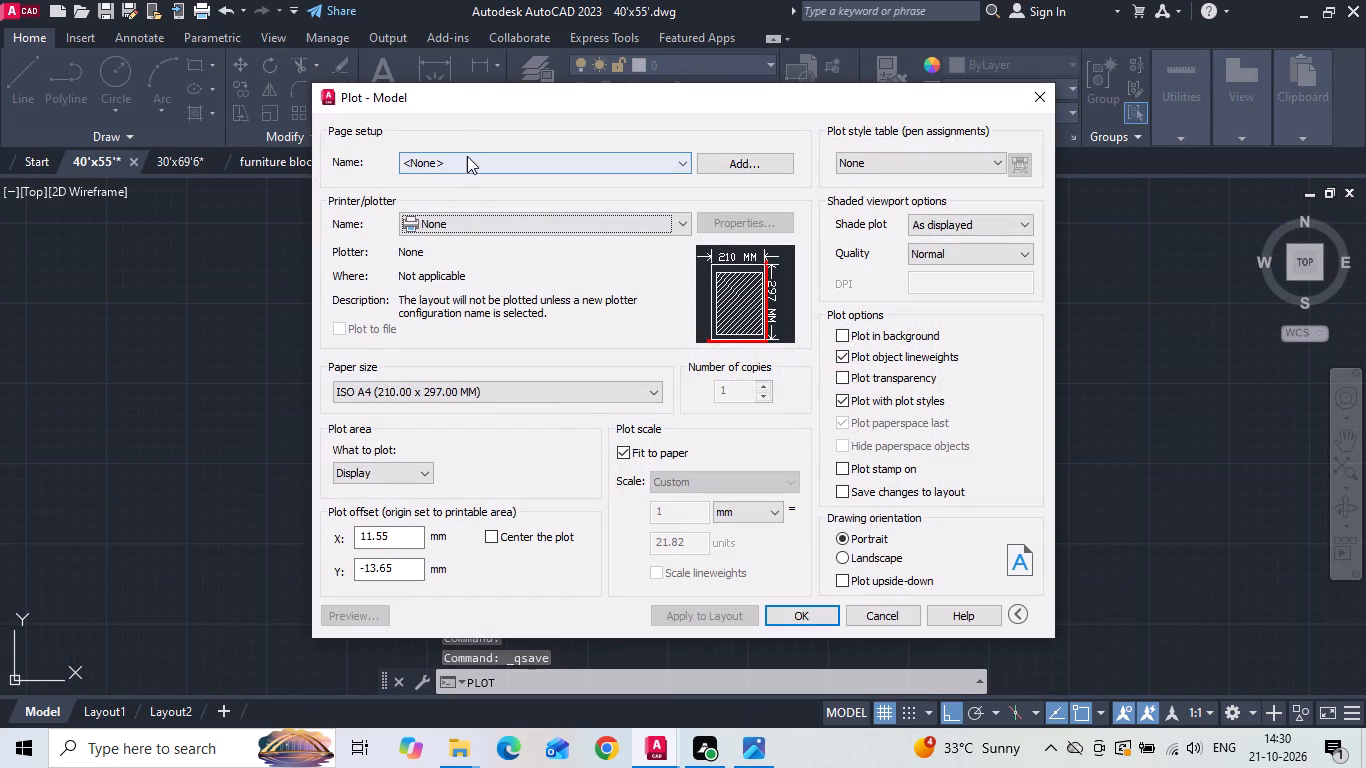
click(466, 157)
click(463, 195)
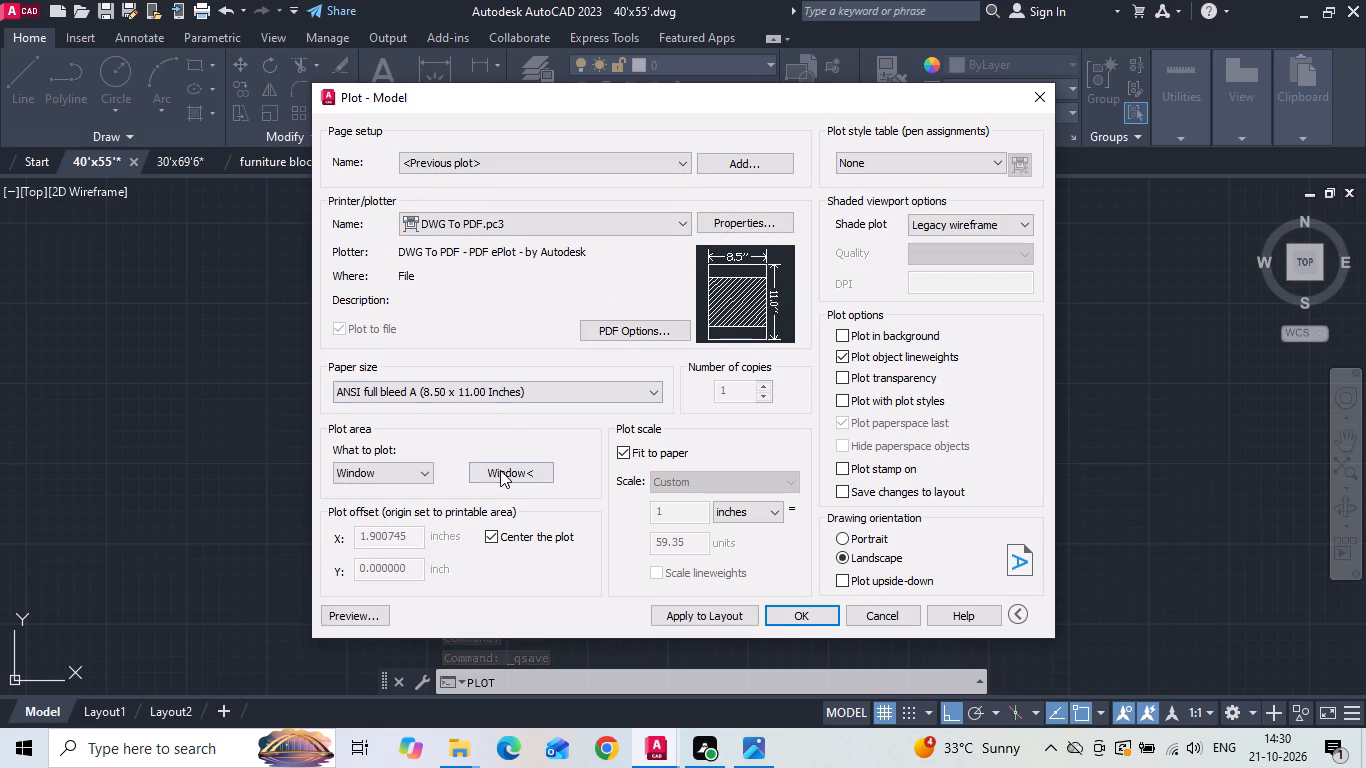
Window both floor plans as the plot area, examine the plot preview, and leave plotting without printing.
click(500, 470)
scroll(600, 296, up, 1)
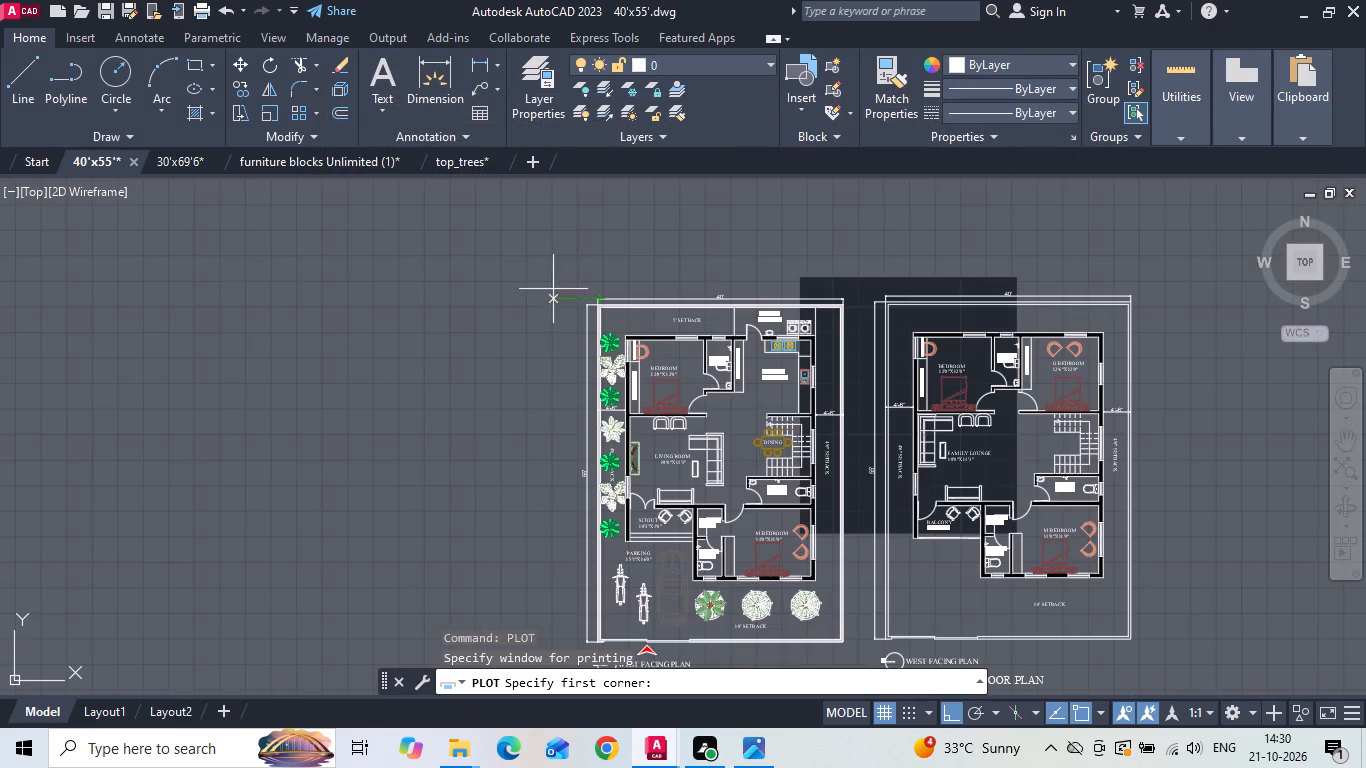
scroll(558, 290, up, 2)
scroll(585, 279, down, 1)
click(593, 281)
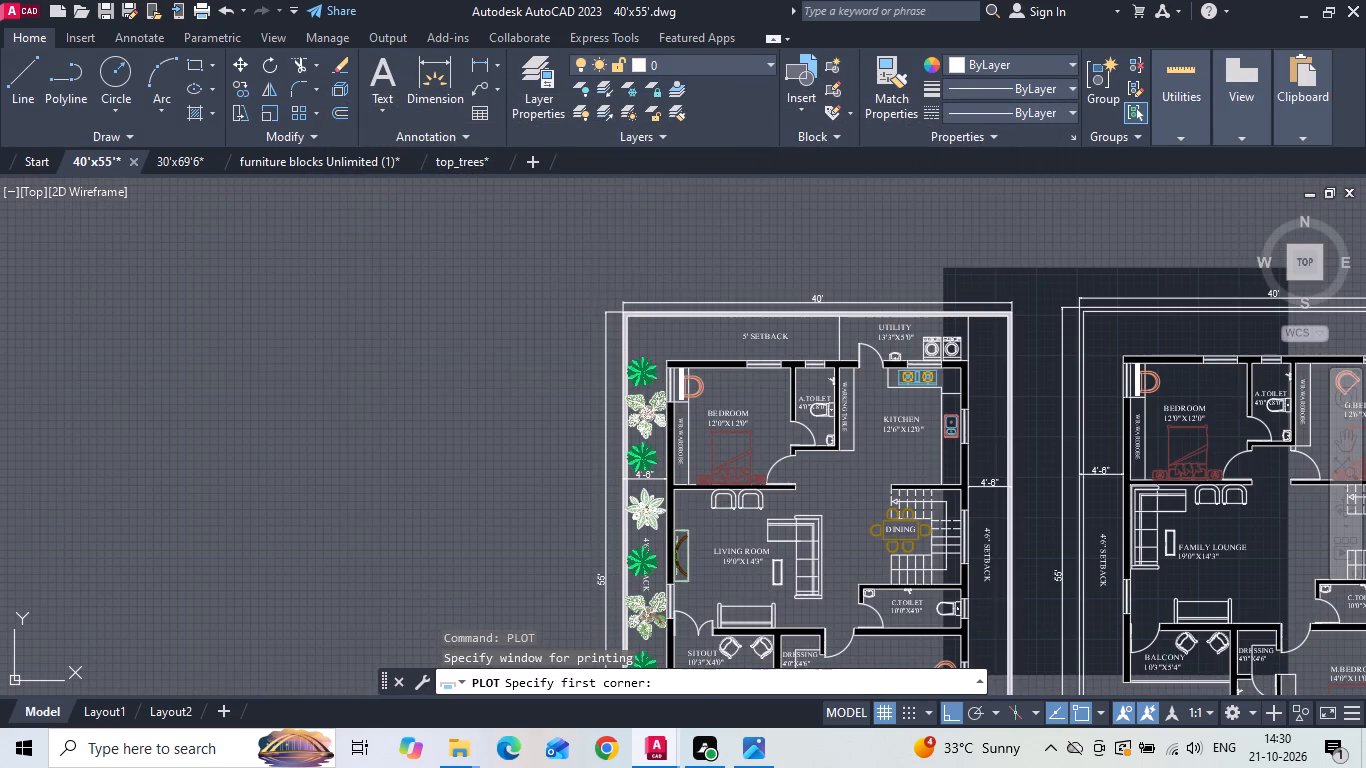
scroll(593, 281, down, 1)
middle_drag(873, 499, 840, 361)
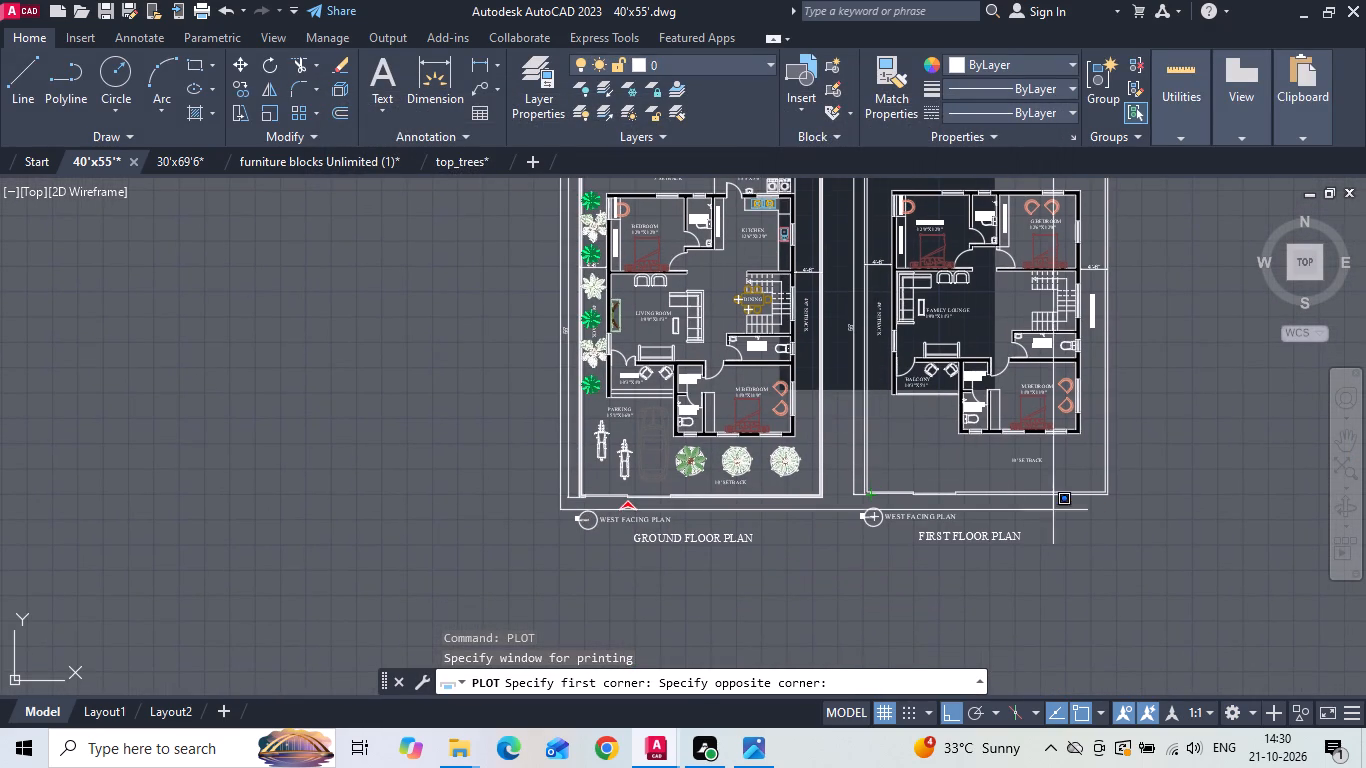
click(1120, 548)
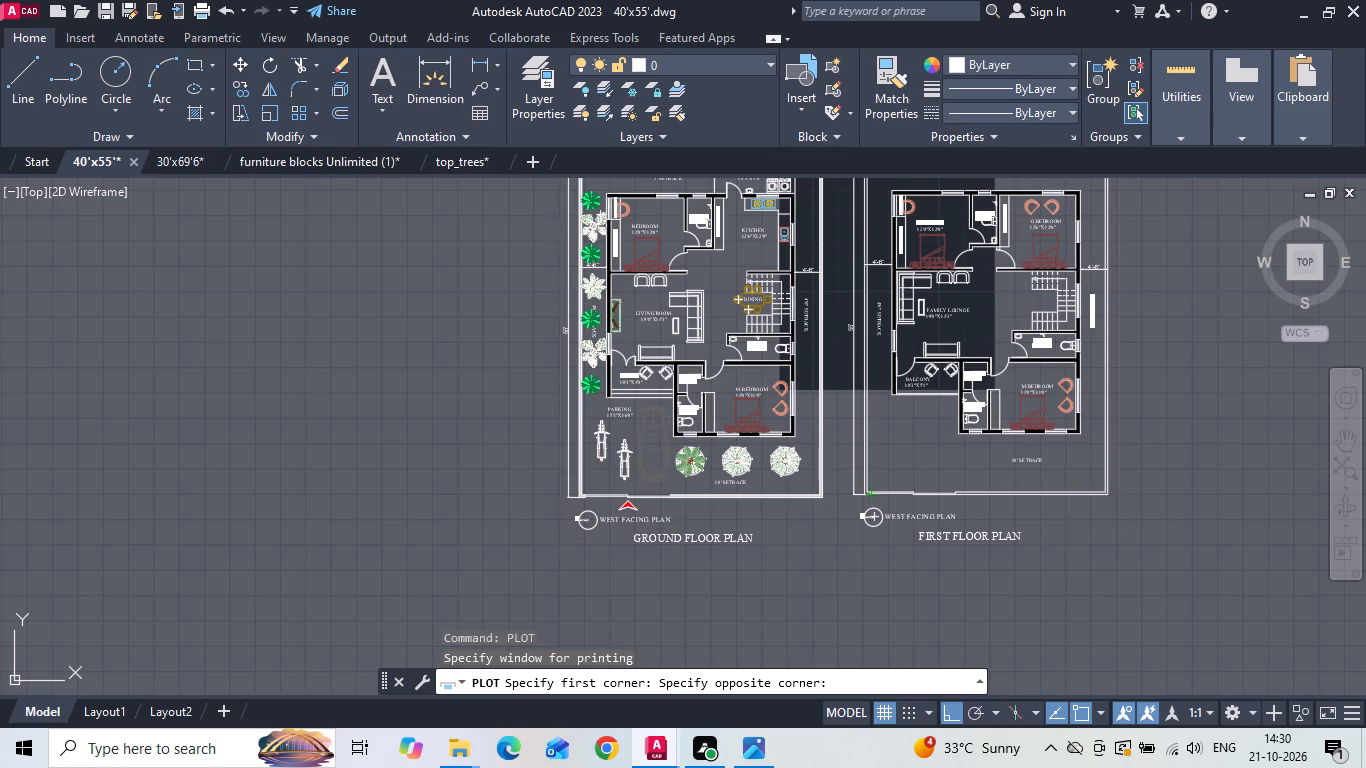
click(366, 618)
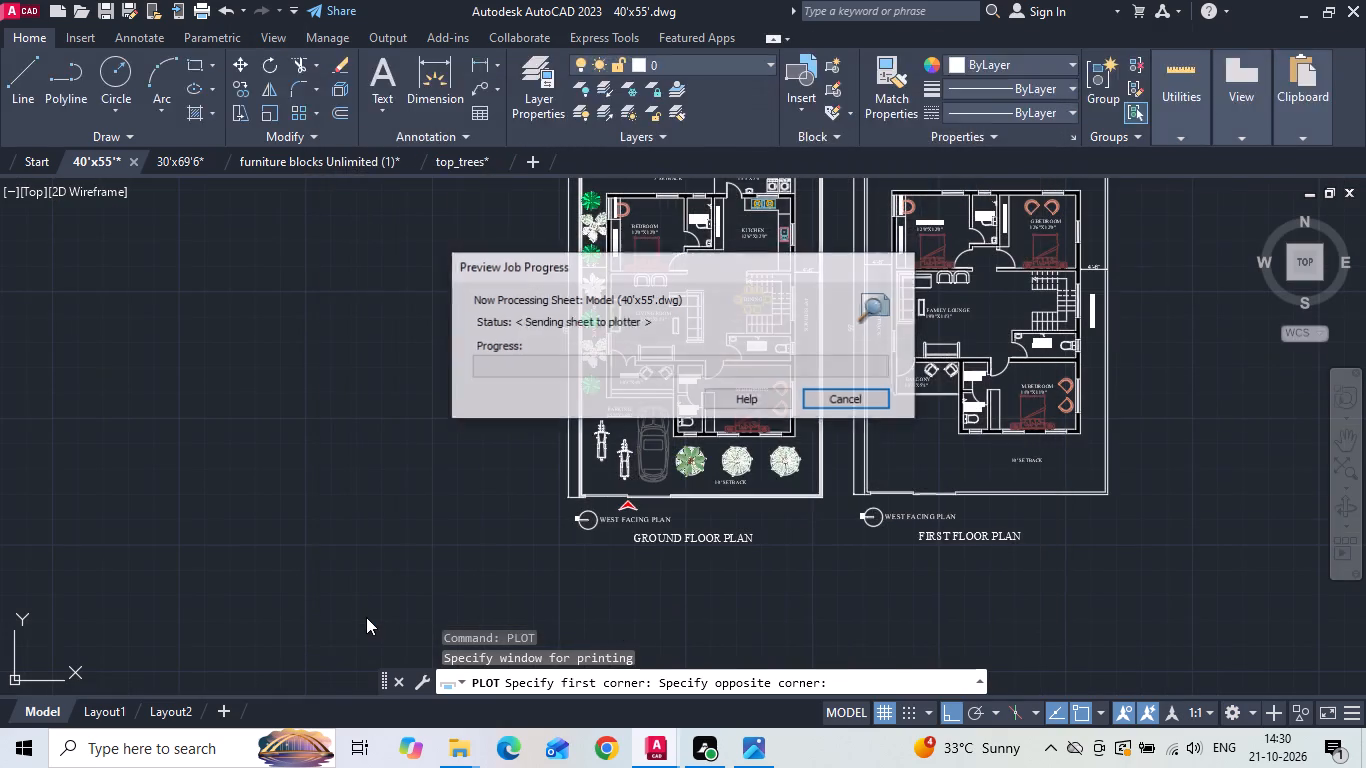
scroll(551, 396, up, 1)
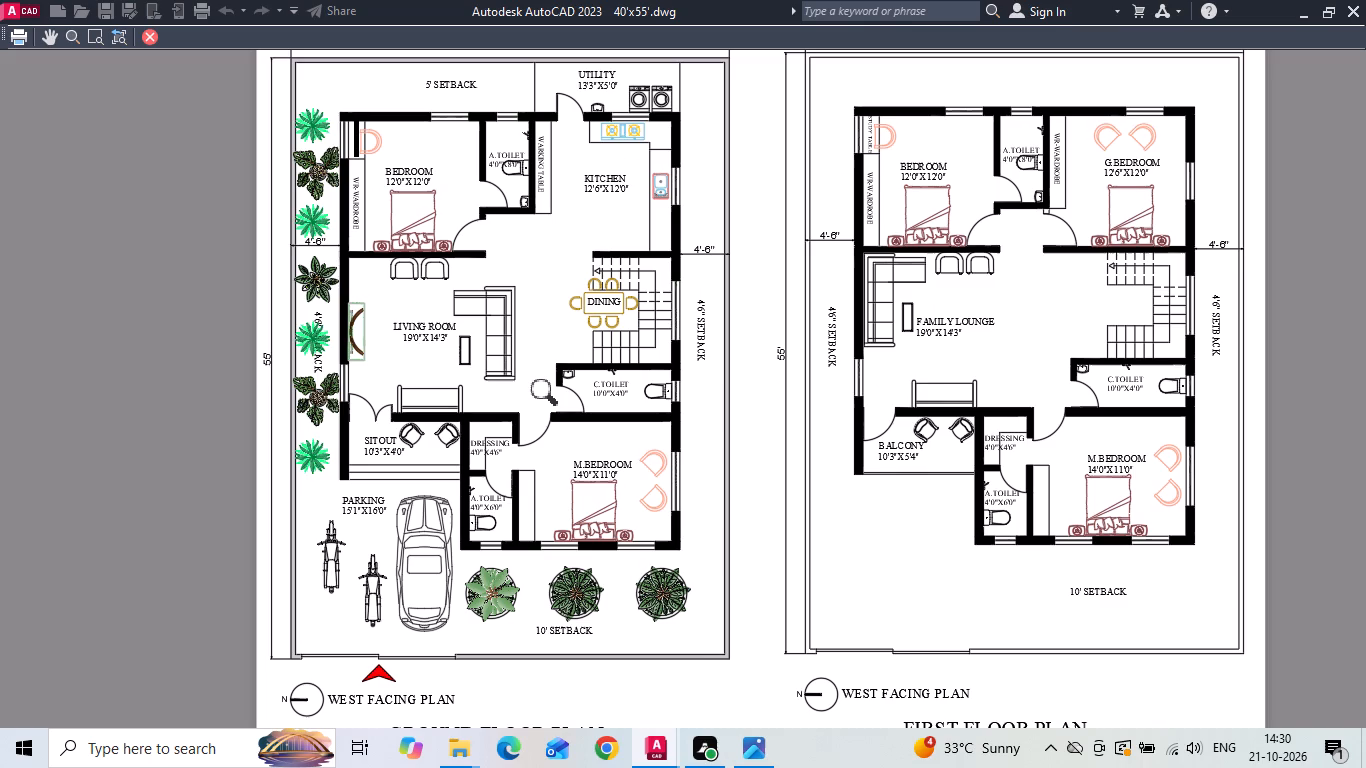
key(Escape)
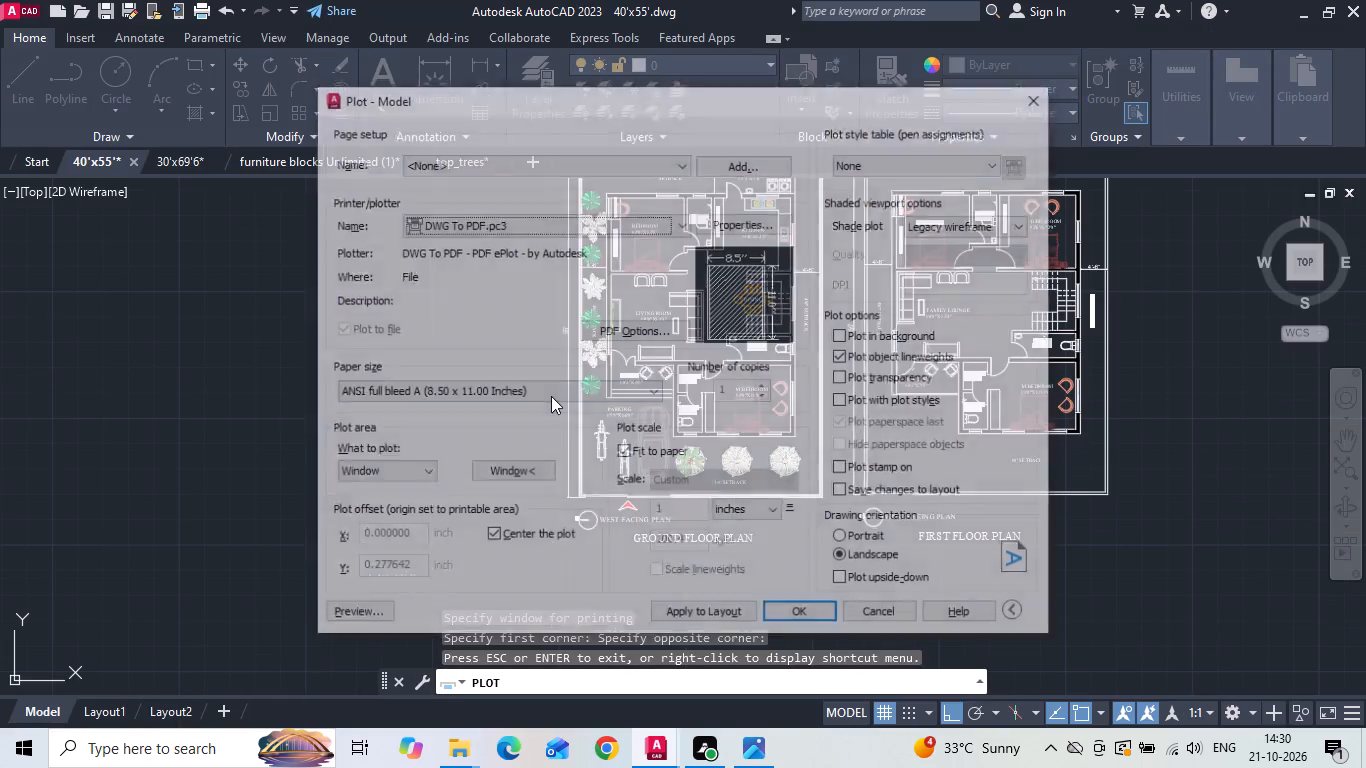
key(Escape)
Delete the long seat against the balcony wall in the FAMILY LOUNGE, including its leftover piece.
scroll(978, 329, up, 3)
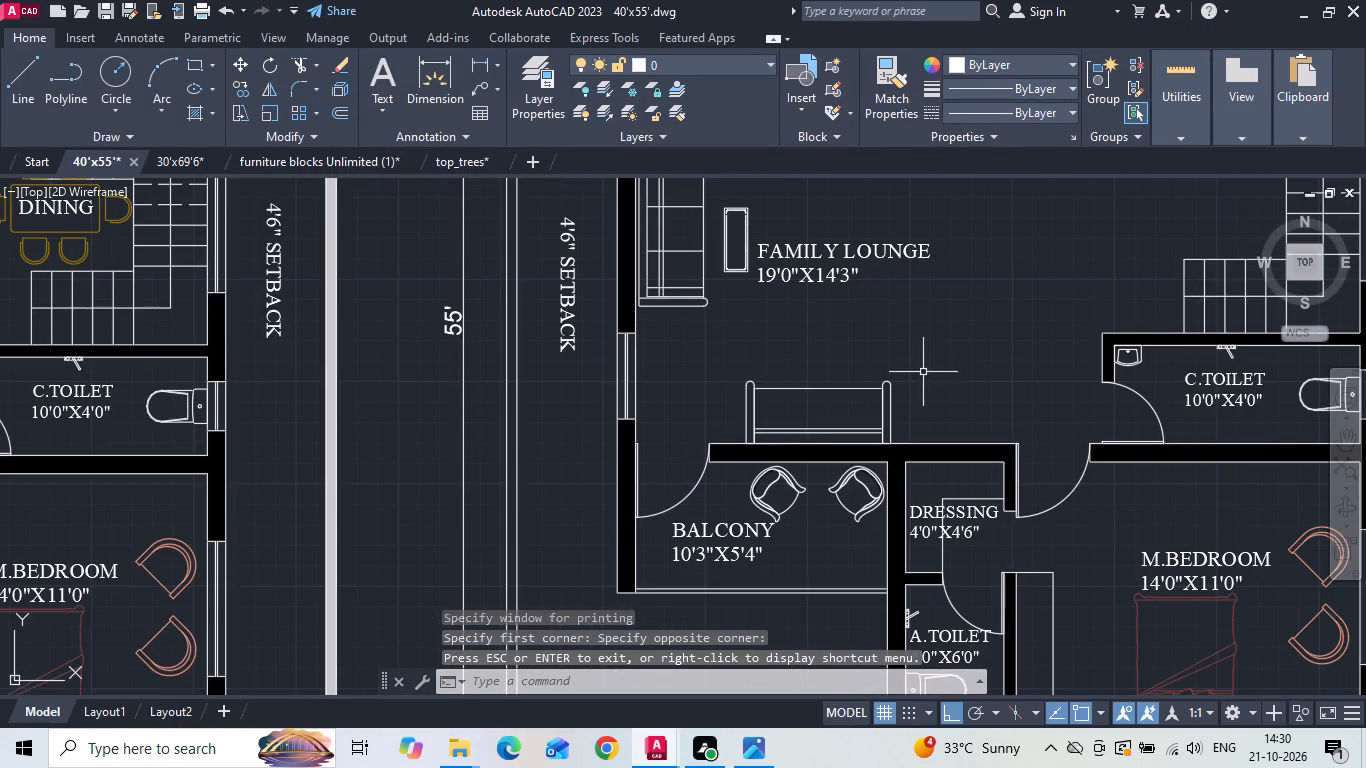
scroll(919, 374, up, 1)
drag(917, 374, 886, 389)
click(574, 469)
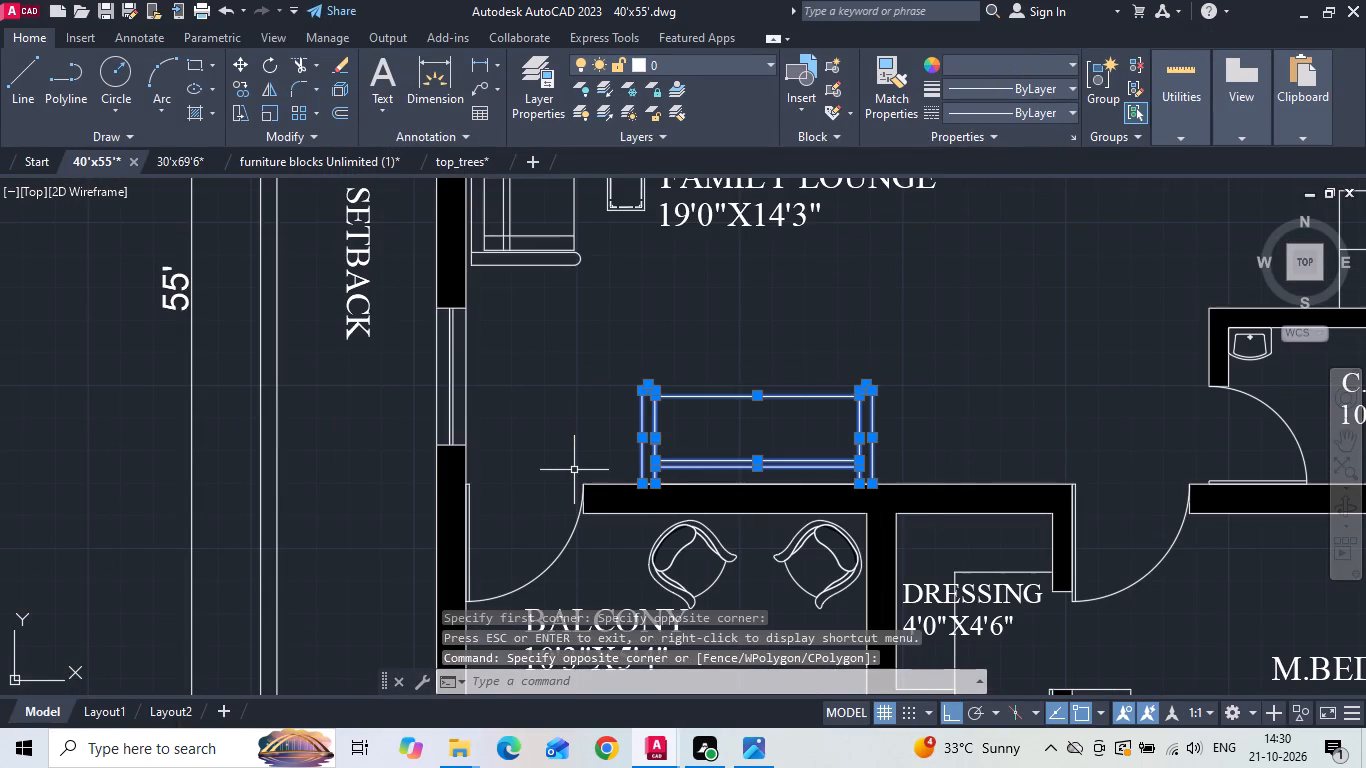
key(Delete)
drag(605, 453, 629, 477)
click(966, 536)
key(Delete)
scroll(755, 510, down, 1)
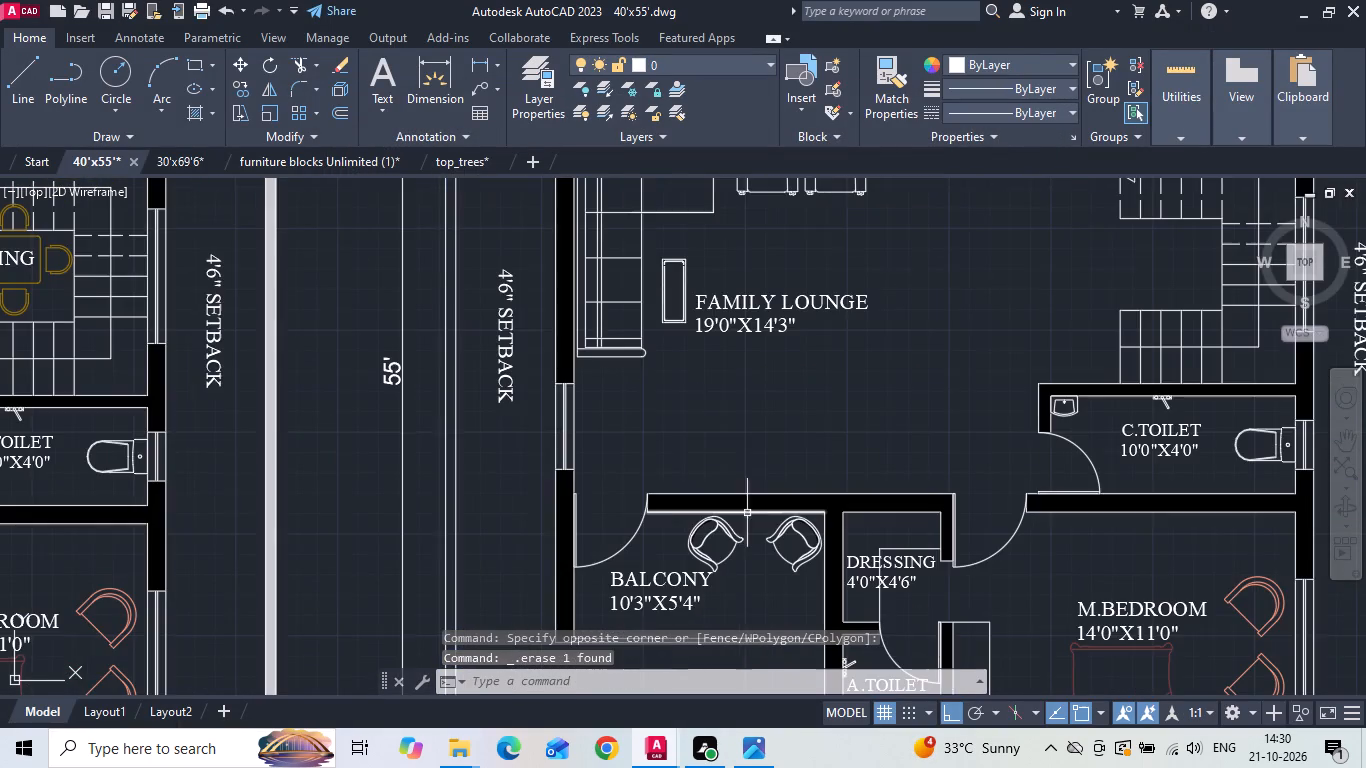
Copy the FAMILY LOUNGE's L-shaped sofa horizontally into the empty space beyond the FIRST FLOOR PLAN's staircase-side setback.
middle_drag(681, 367, 683, 478)
scroll(635, 269, up, 1)
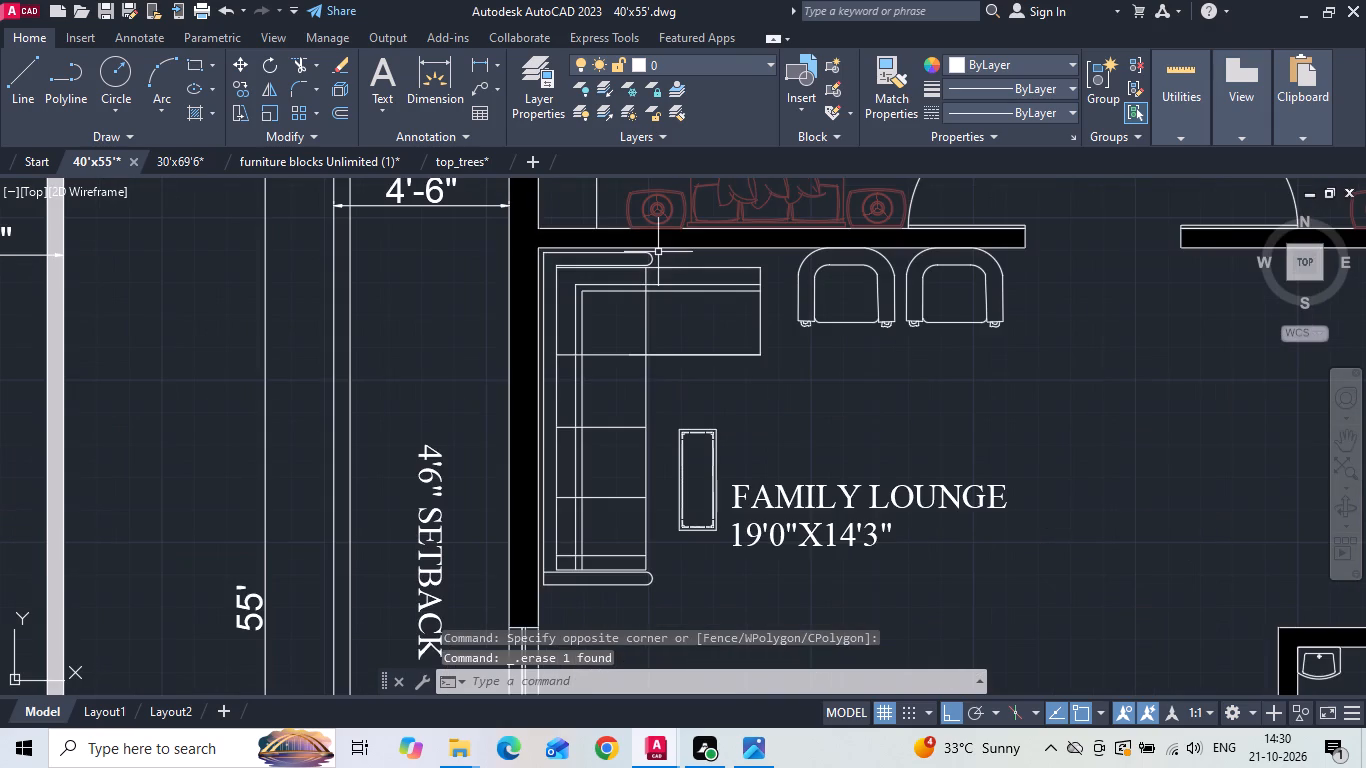
click(658, 251)
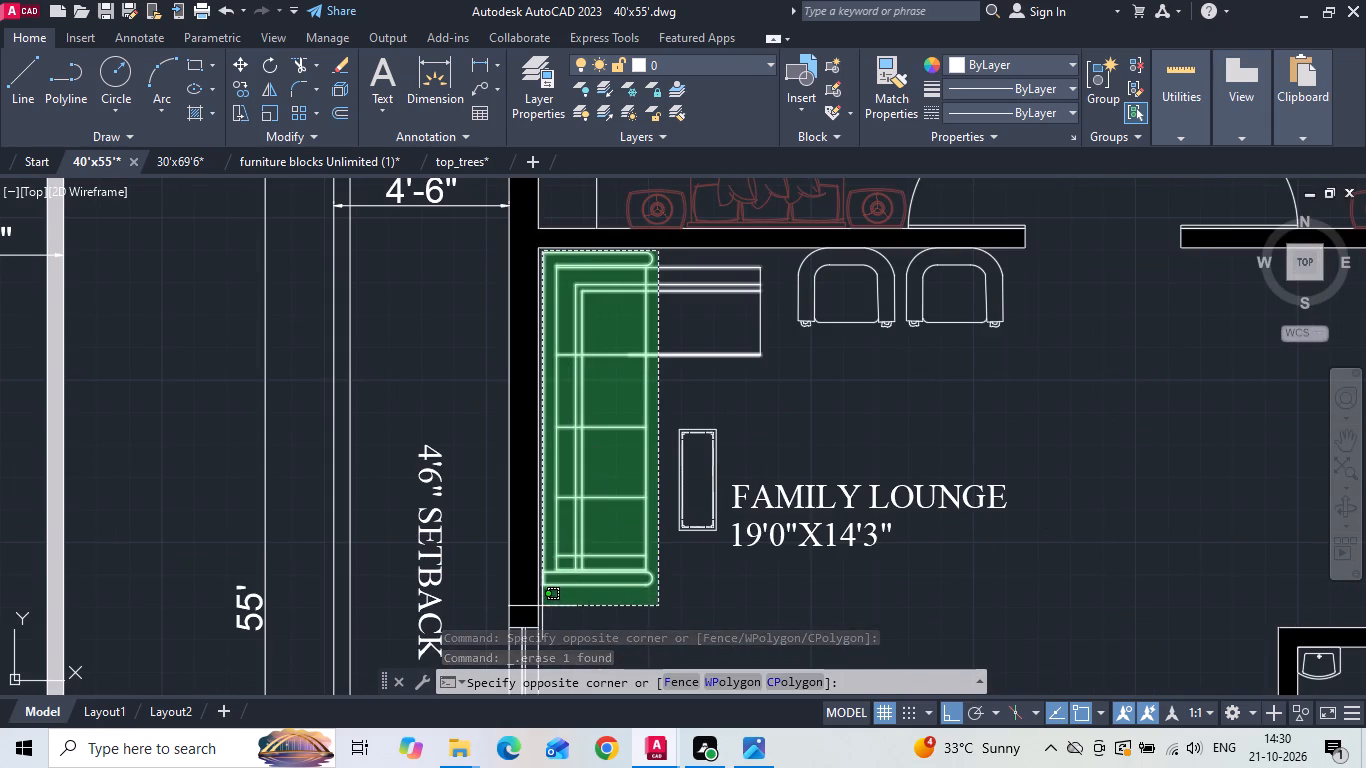
click(542, 606)
right_click(658, 358)
click(690, 416)
middle_drag(688, 394, 694, 148)
click(617, 288)
scroll(871, 392, down, 2)
middle_drag(970, 398, 861, 398)
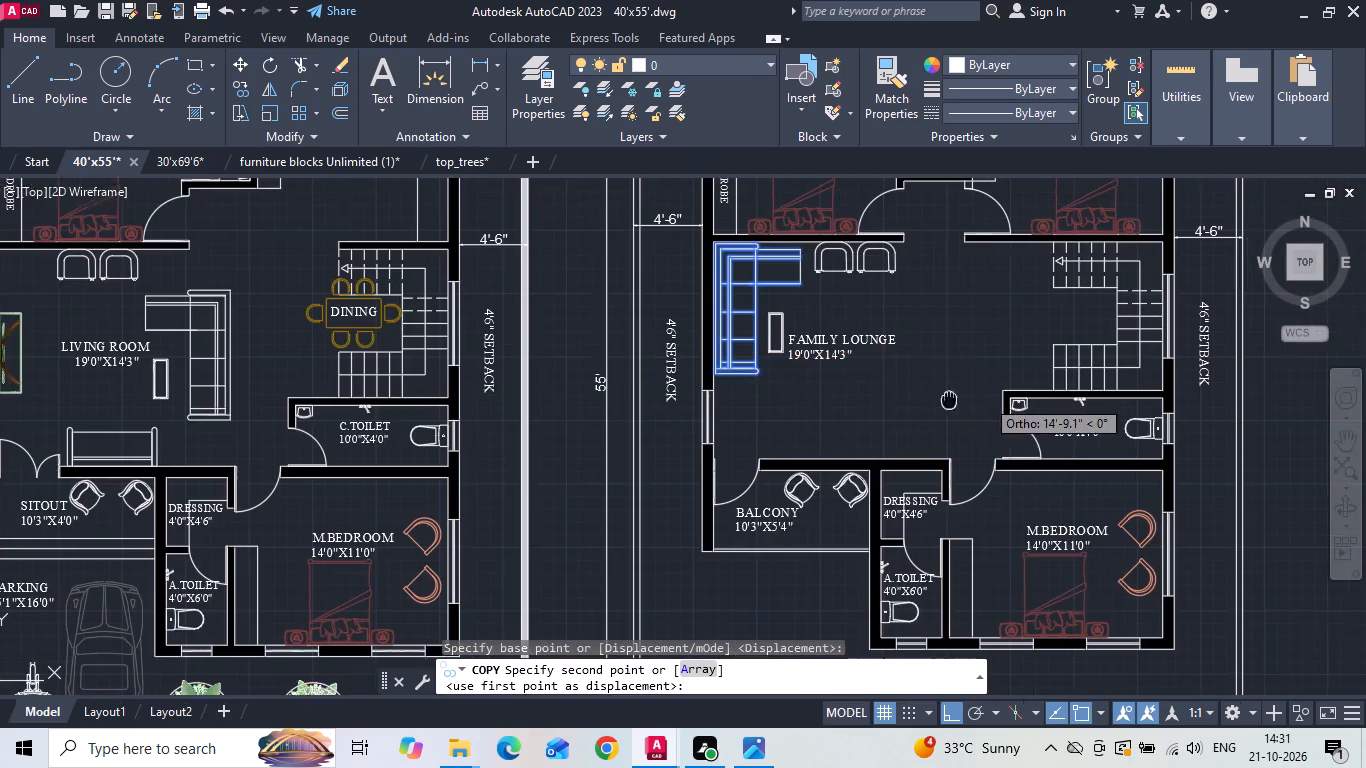
middle_drag(861, 398, 356, 360)
click(797, 502)
key(Escape)
Trim off the copied sofa's projecting short arm so that only the straight section remains.
scroll(814, 202, up, 4)
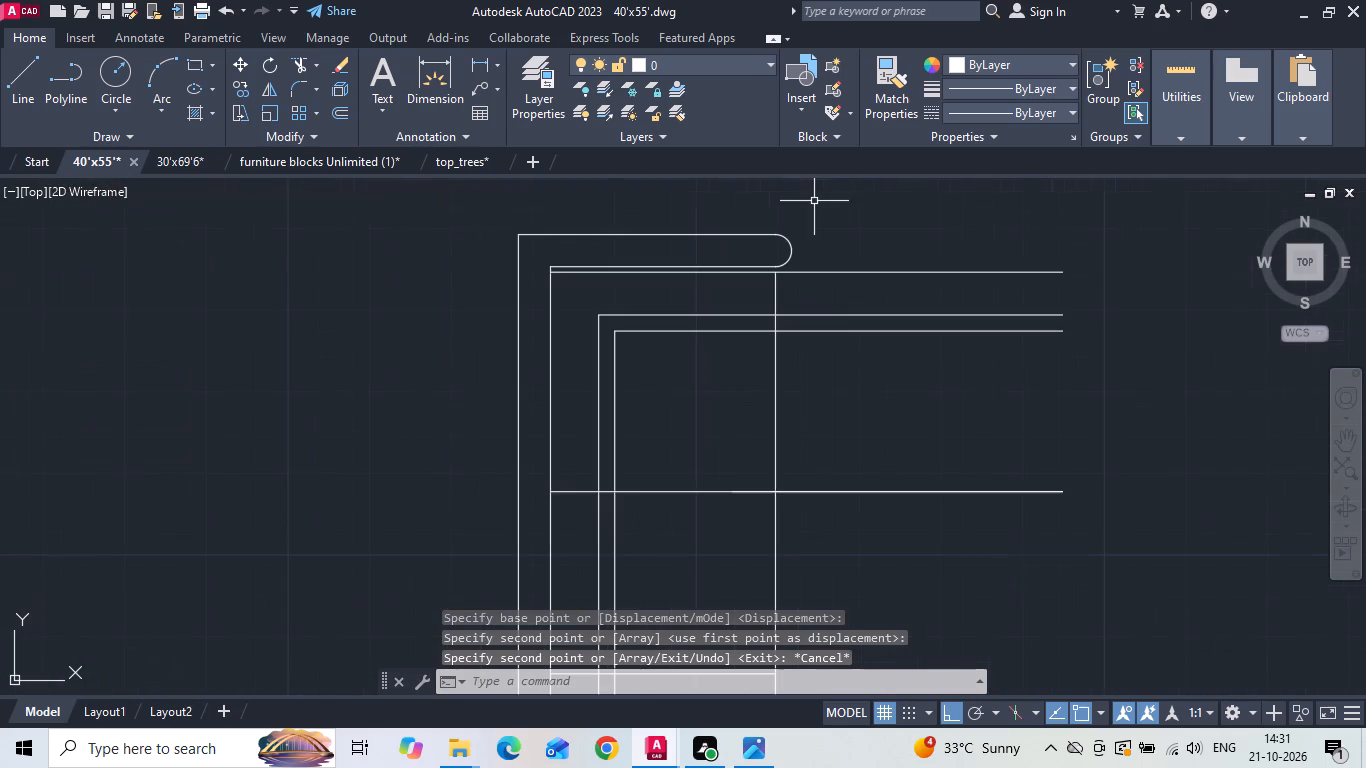
key(t)
key(r)
key(space)
drag(825, 253, 832, 601)
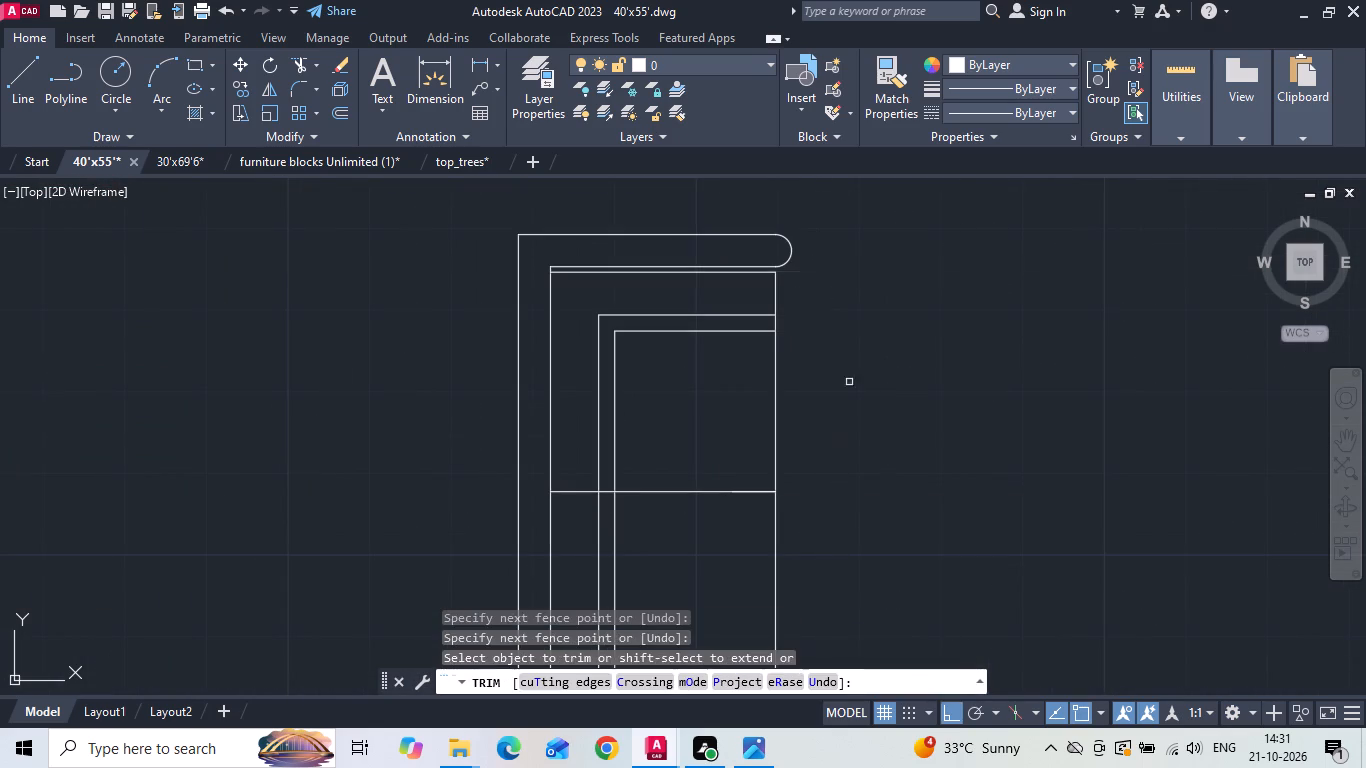
scroll(866, 233, down, 3)
key(Escape)
Rotate the trimmed sofa copy 90 degrees so it lies horizontally.
drag(764, 211, 763, 308)
click(903, 492)
right_click(903, 490)
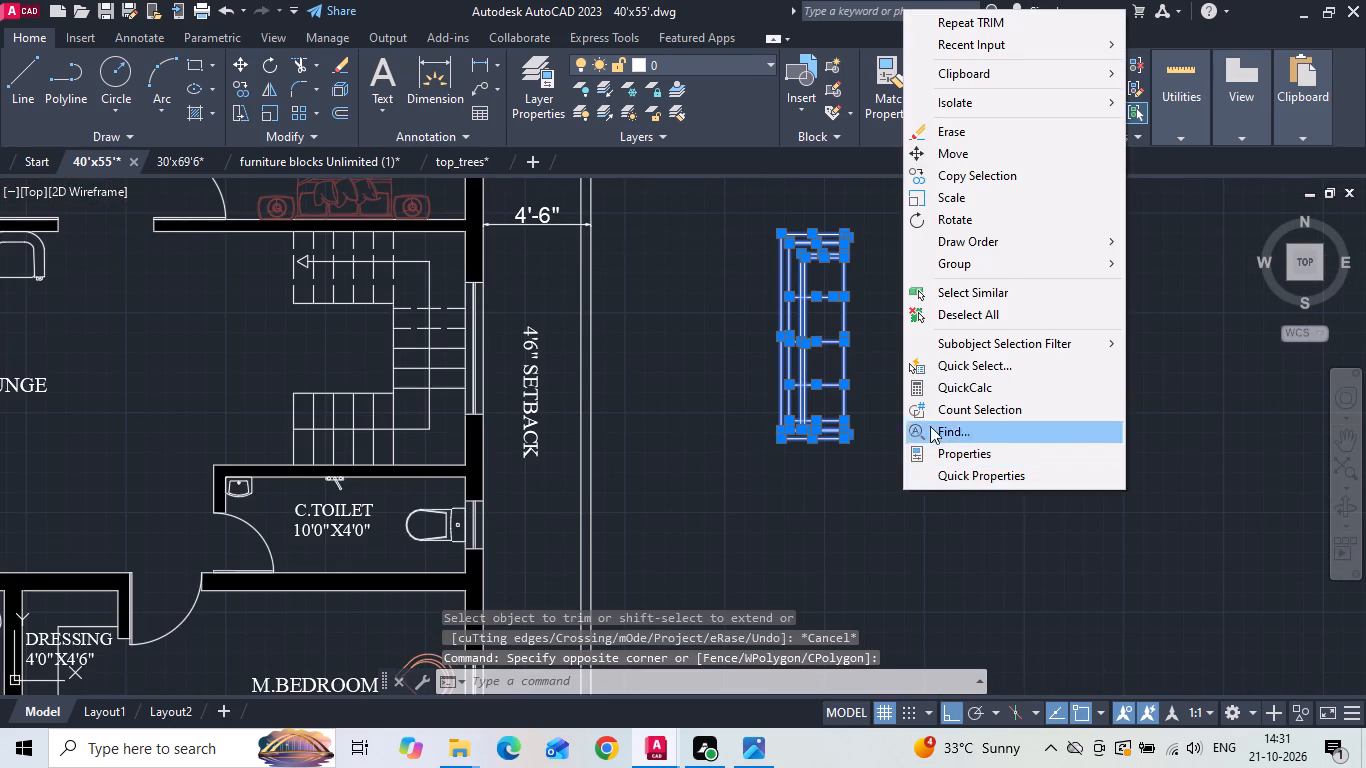
click(998, 217)
click(953, 339)
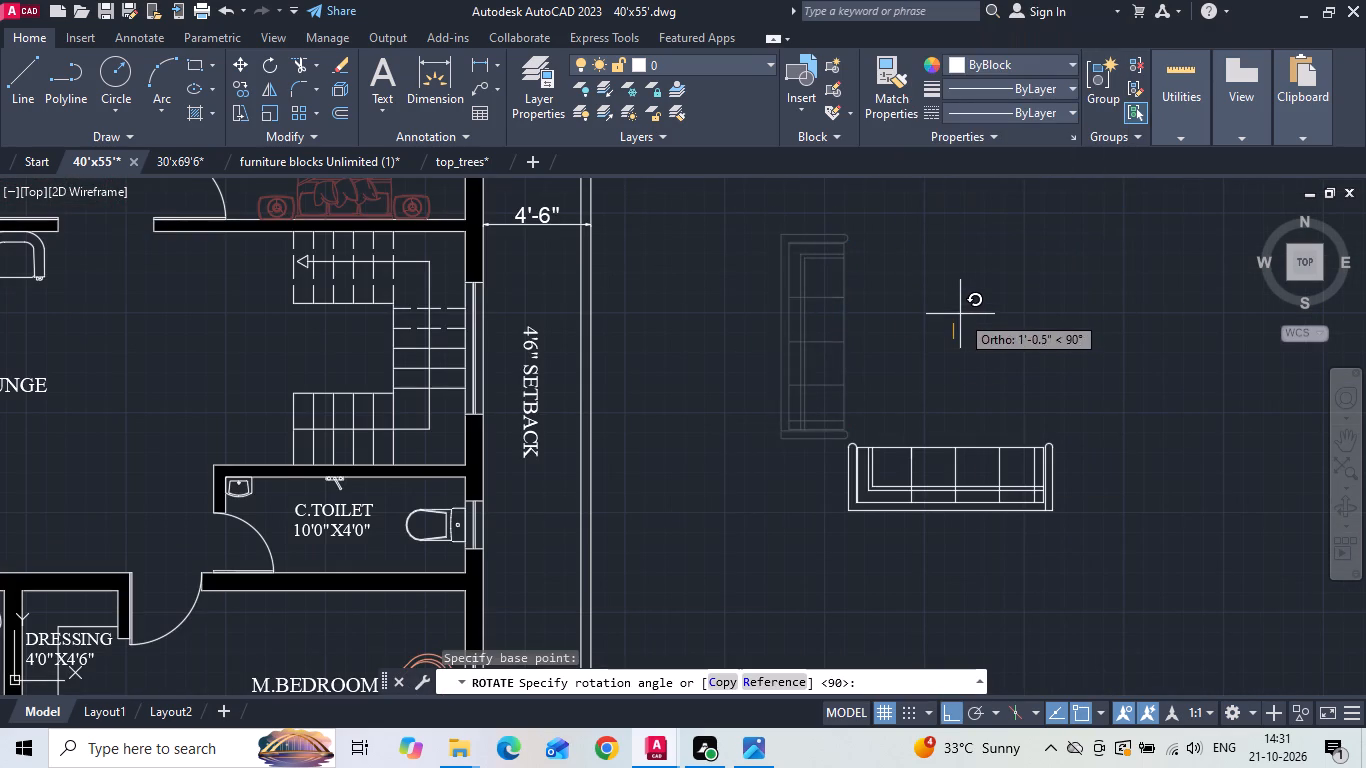
click(960, 314)
drag(783, 368, 791, 395)
key(Escape)
Trim the two inner backrest lines of the rotated sofa copy where they overrun the last inner vertical line near the right armrest.
scroll(1097, 517, up, 2)
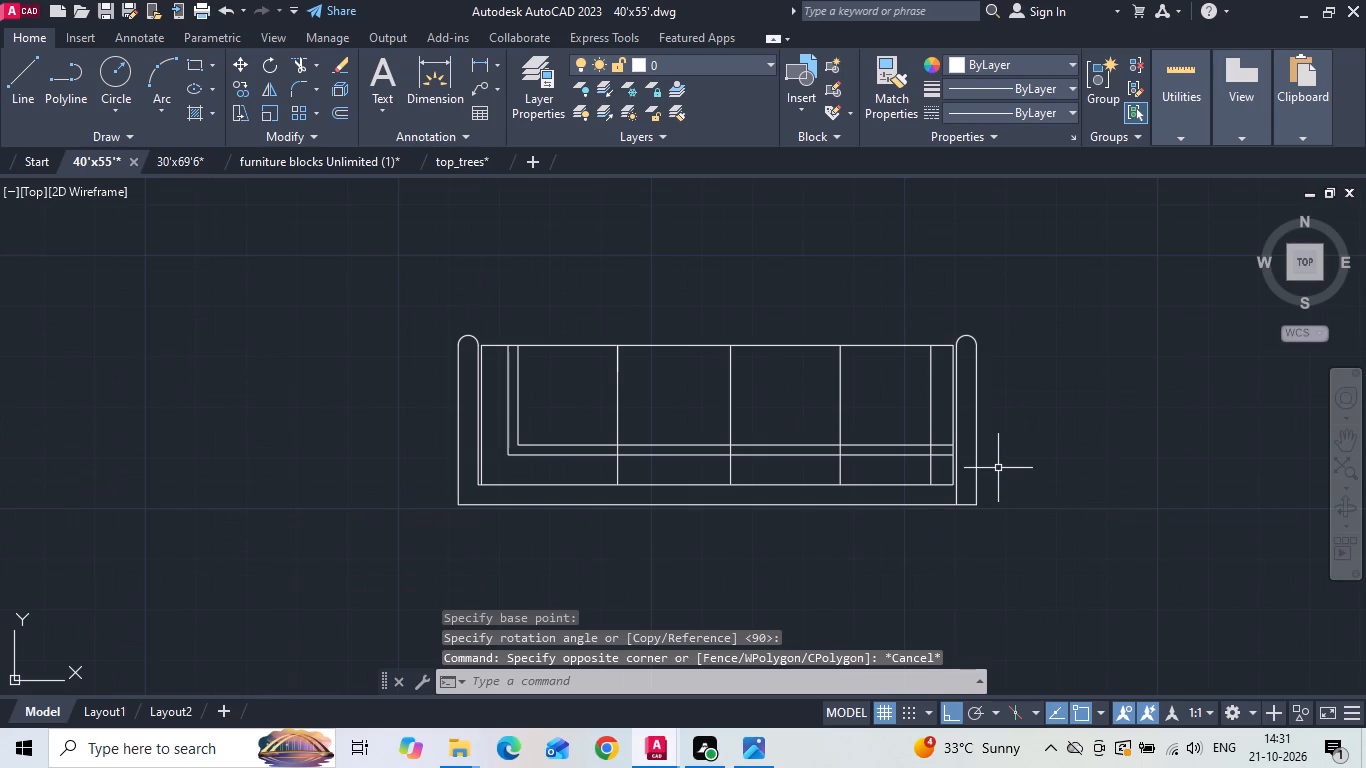
key(f)
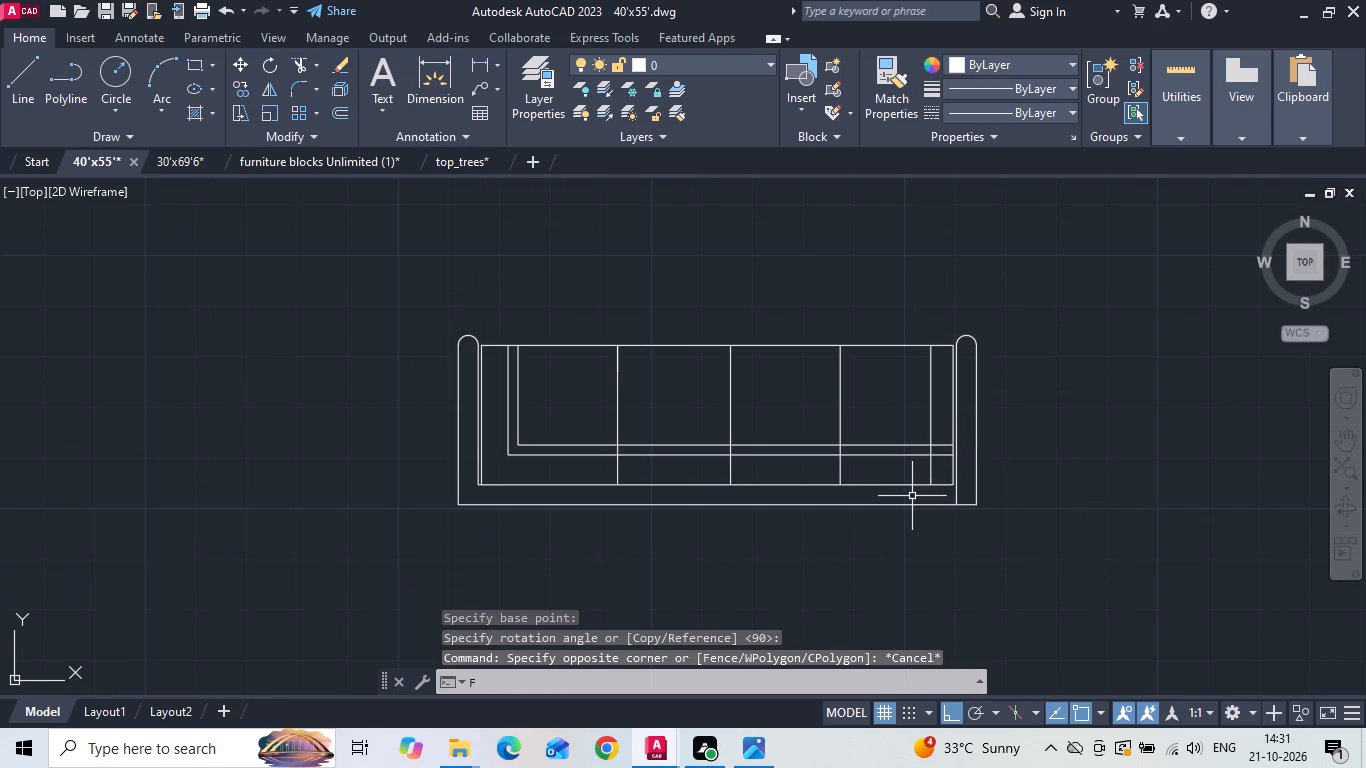
key(Escape)
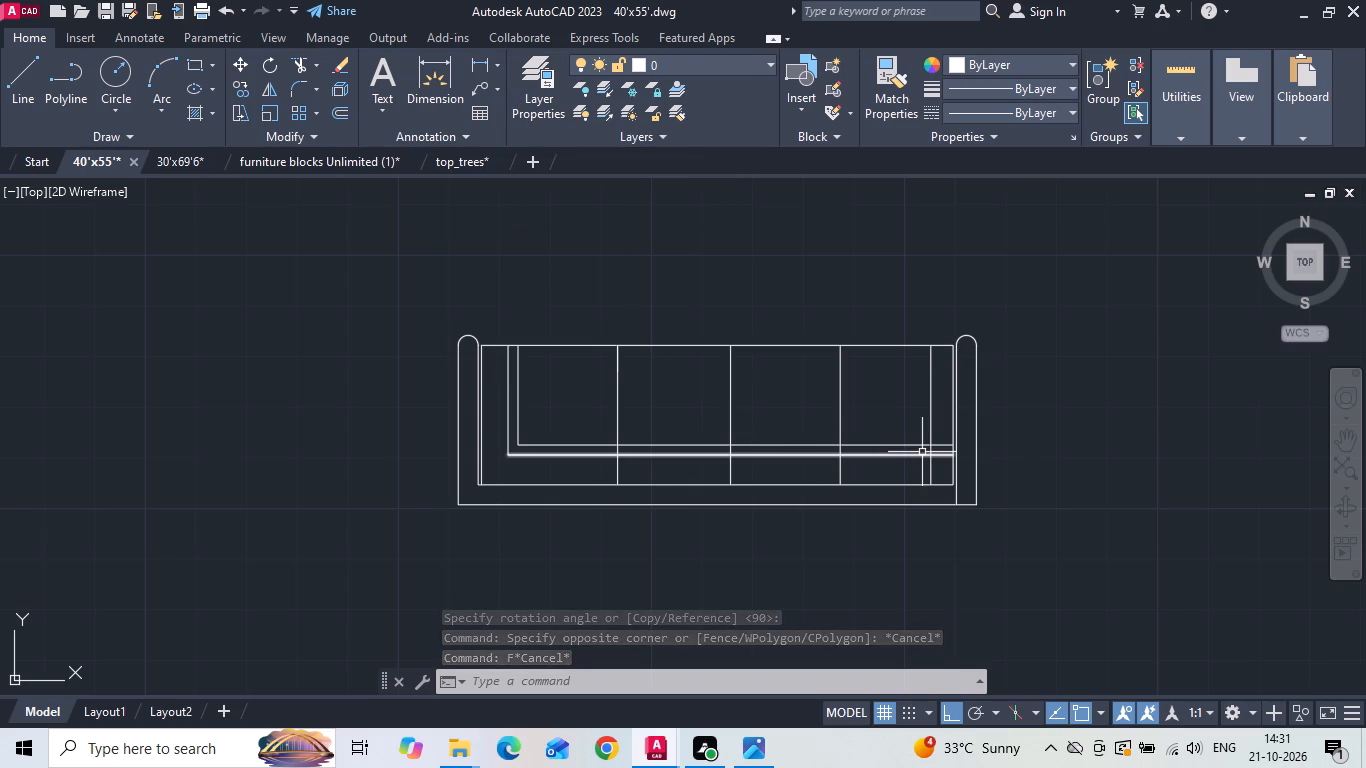
text(TR)
key(space)
scroll(953, 462, up, 1)
drag(930, 422, 929, 454)
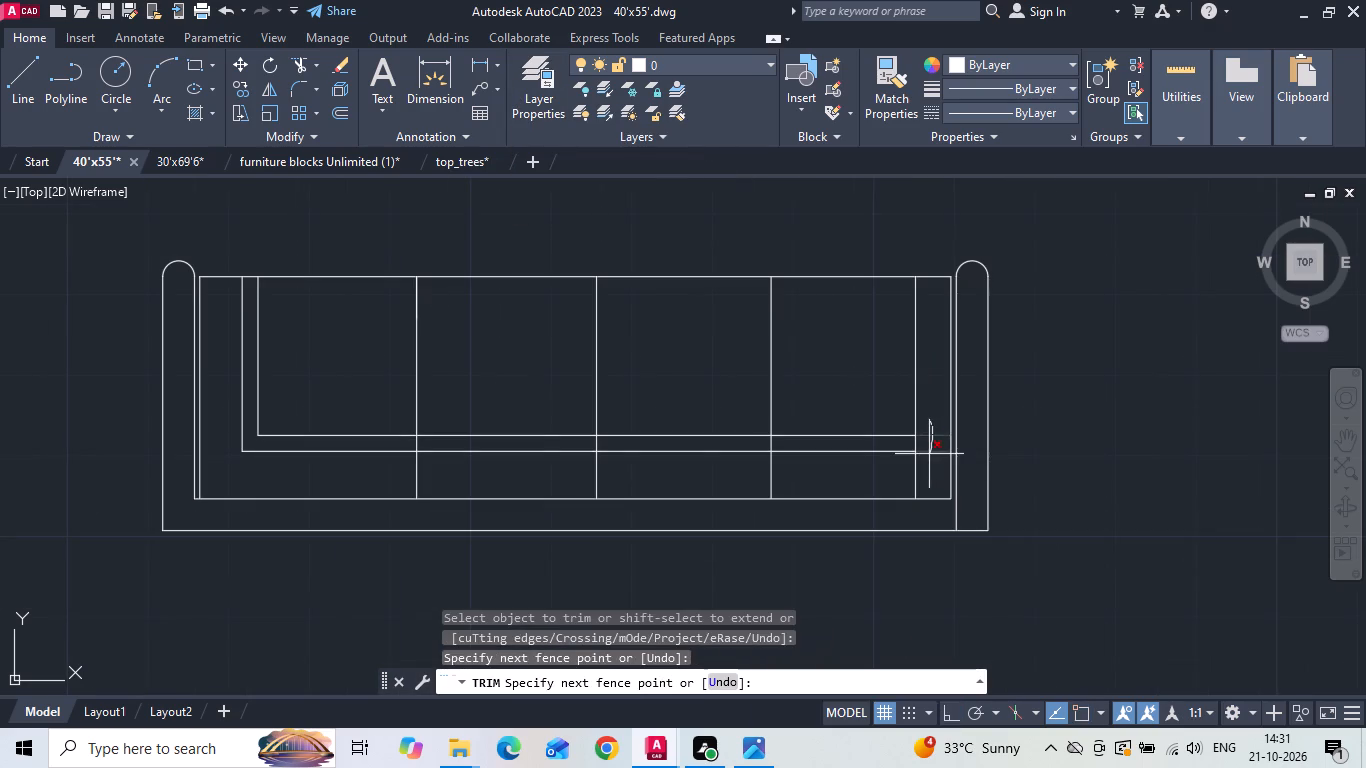
drag(929, 454, 929, 456)
drag(927, 471, 902, 476)
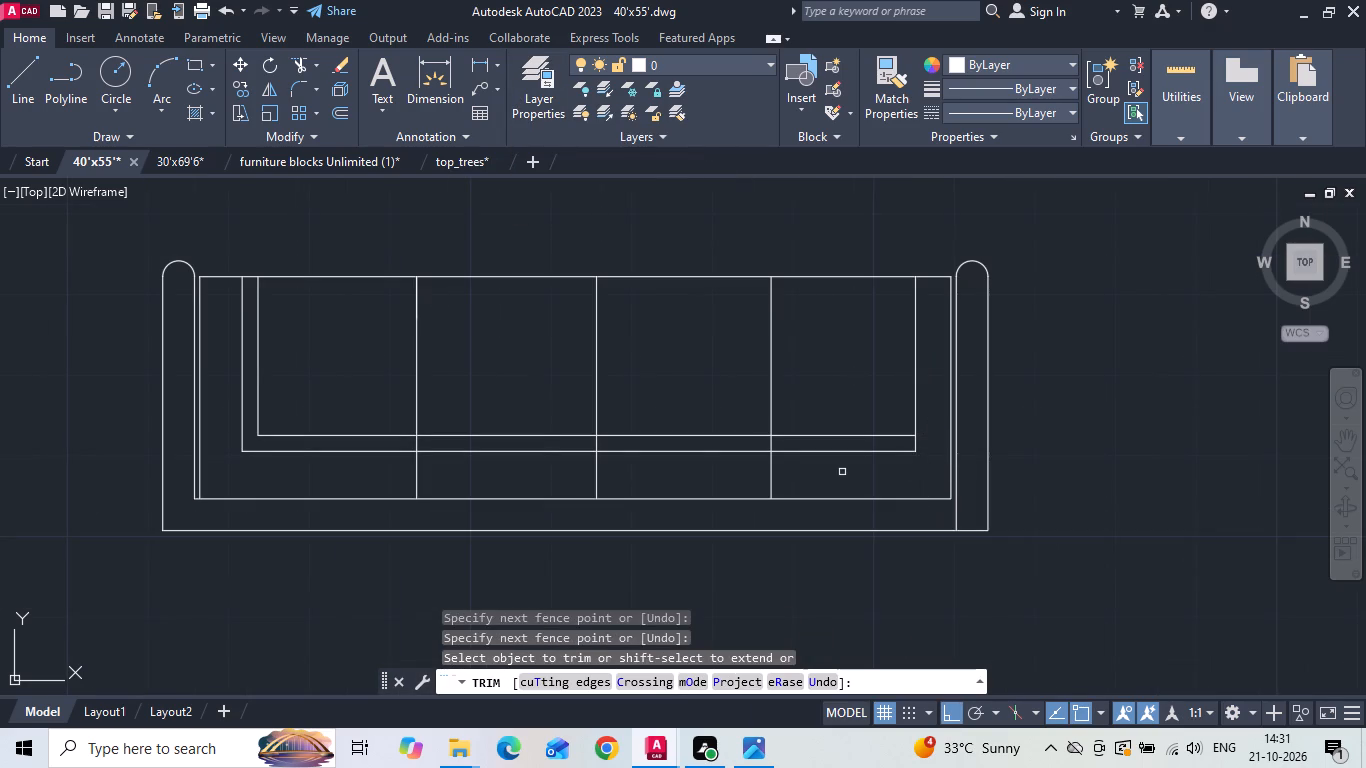
key(Escape)
Measure the gaps between the sofa's inner lines and the seat frame at both its left and right ends.
click(474, 64)
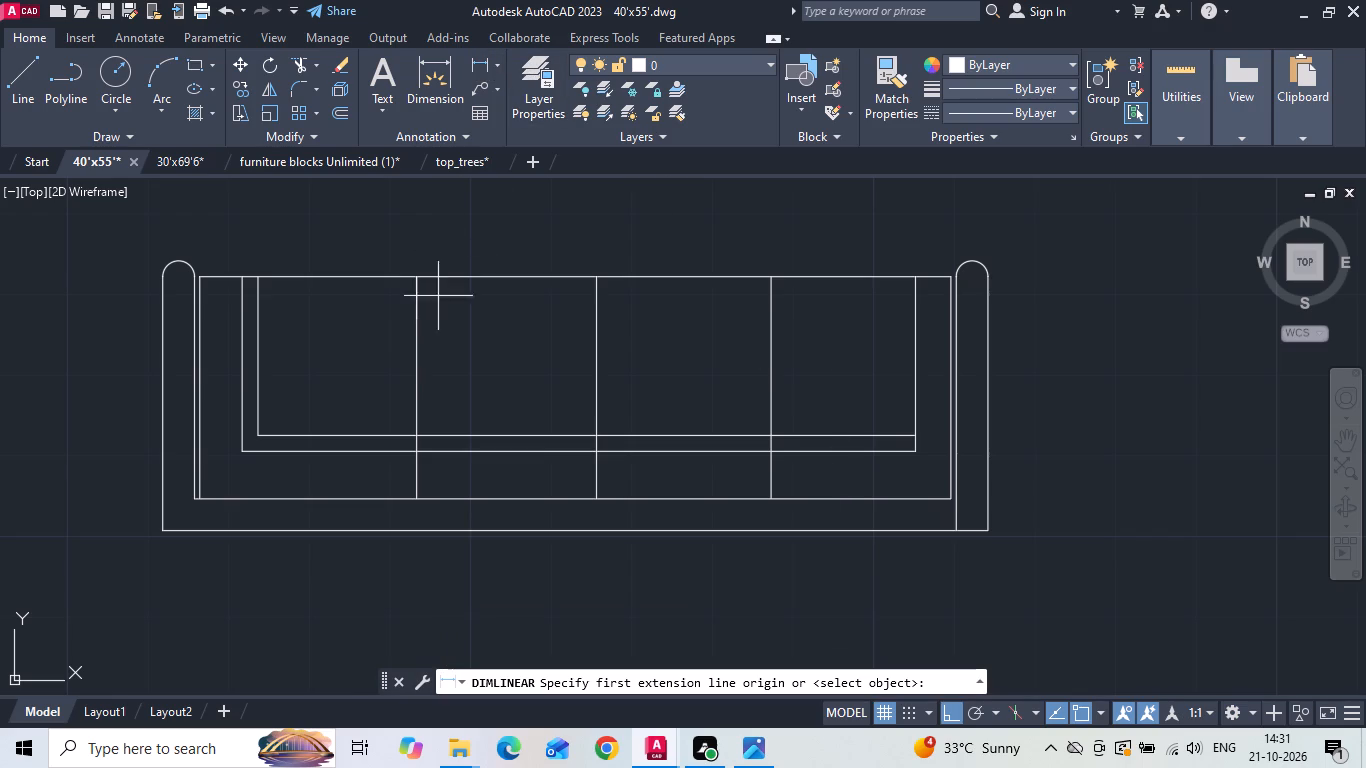
click(252, 360)
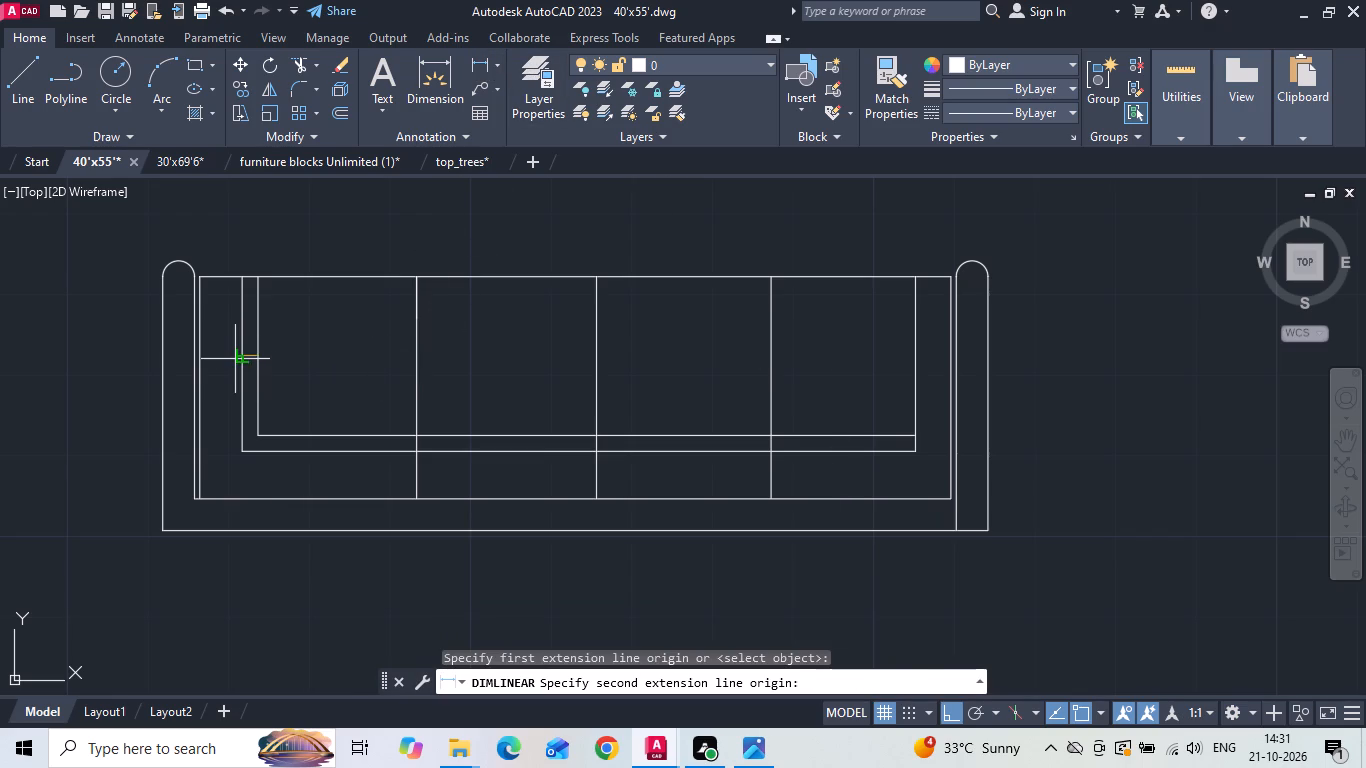
click(242, 359)
key(Escape)
key(space)
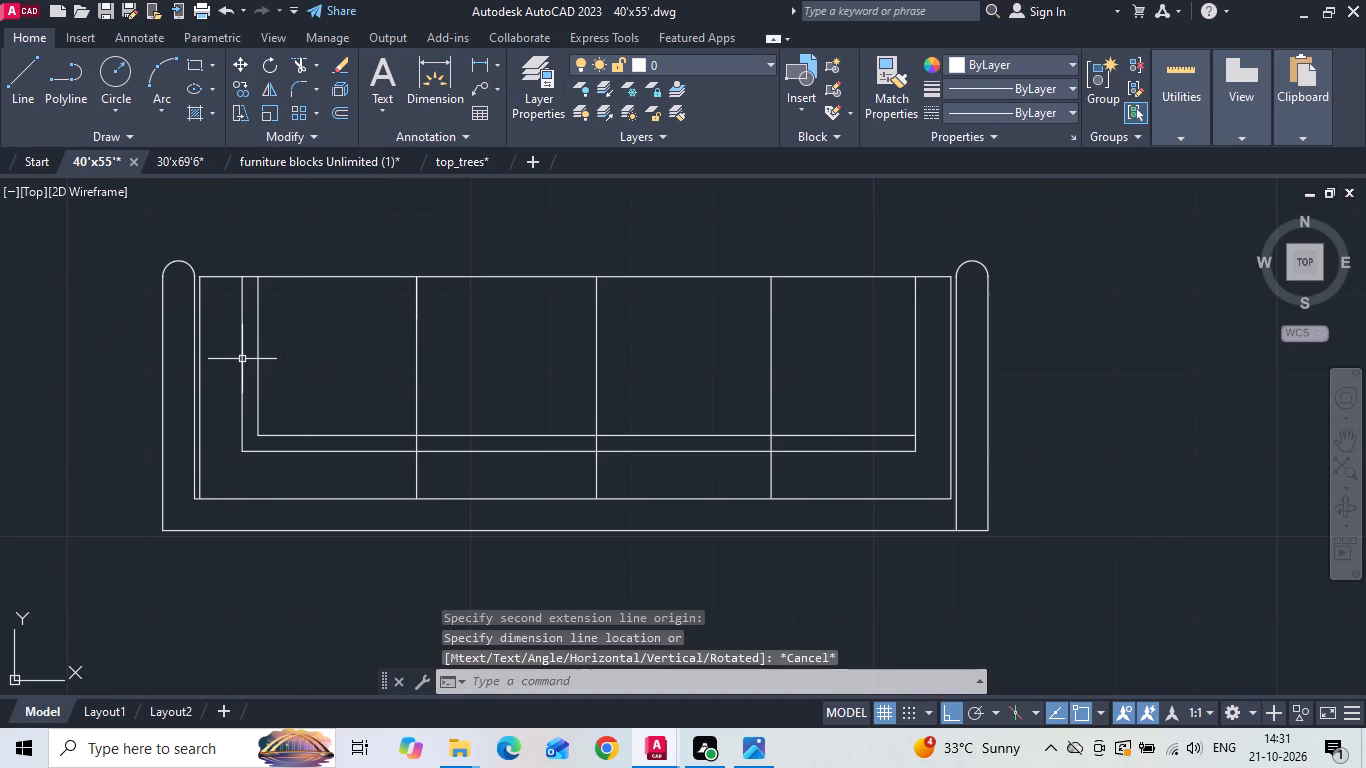
click(246, 354)
click(203, 357)
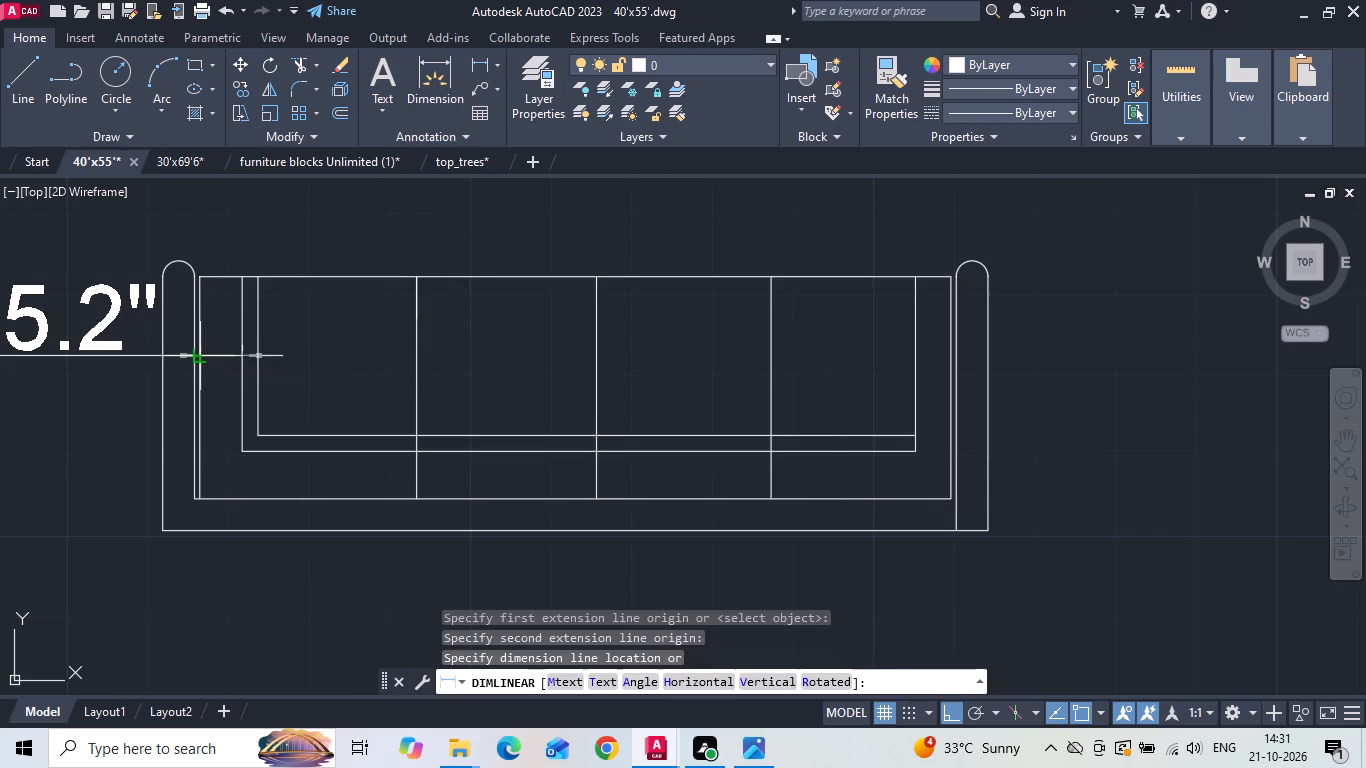
key(Escape)
key(space)
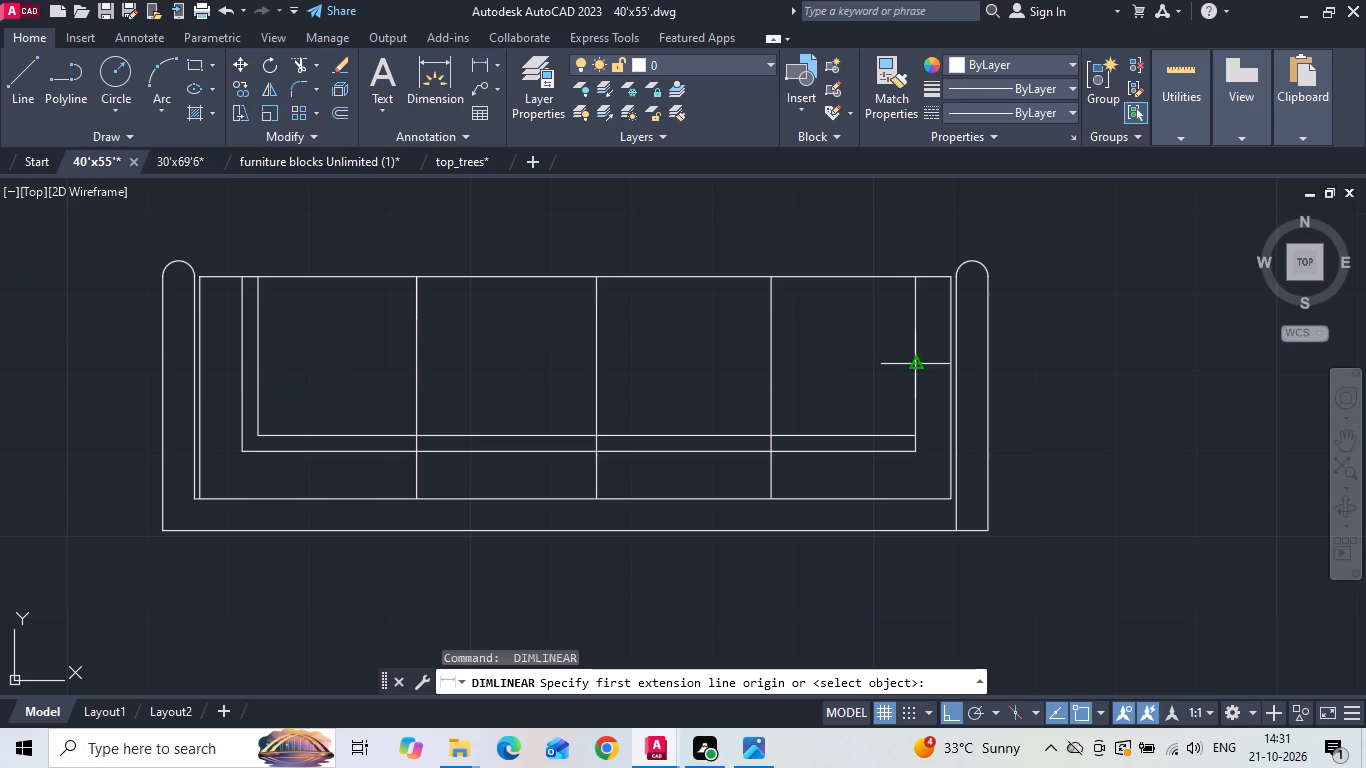
click(916, 364)
click(949, 364)
key(Escape)
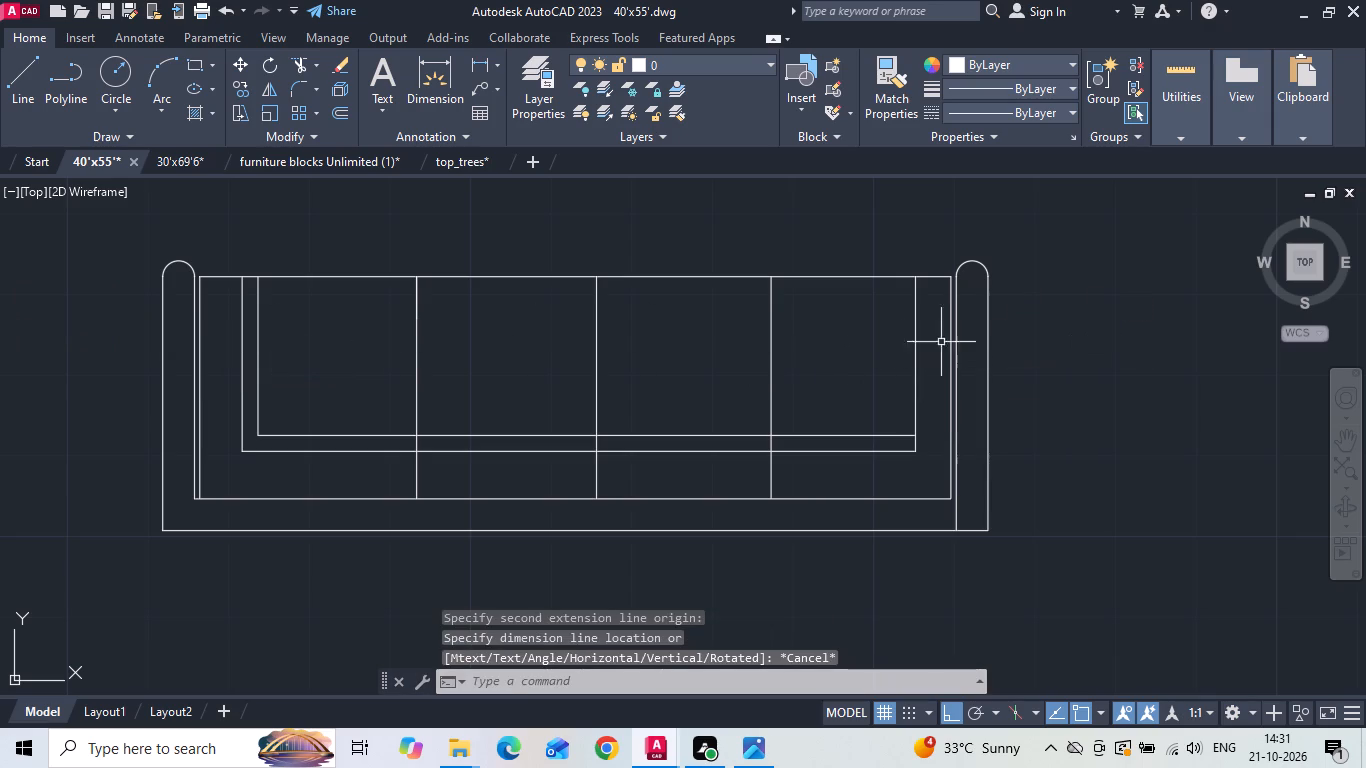
Move the sofa's inner backrest and cushion division lines 2 inches horizontally toward its left end.
drag(932, 317, 924, 326)
click(224, 474)
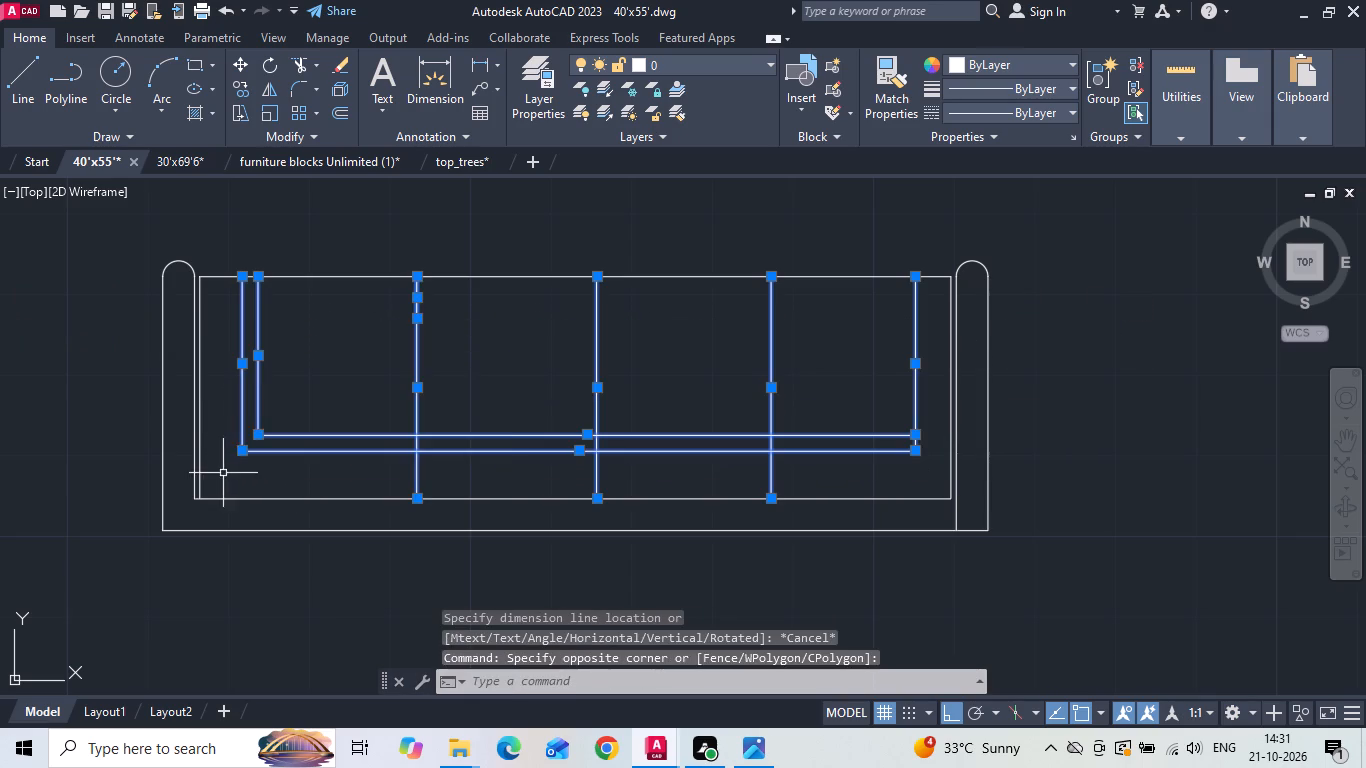
right_click(289, 348)
double_click(333, 388)
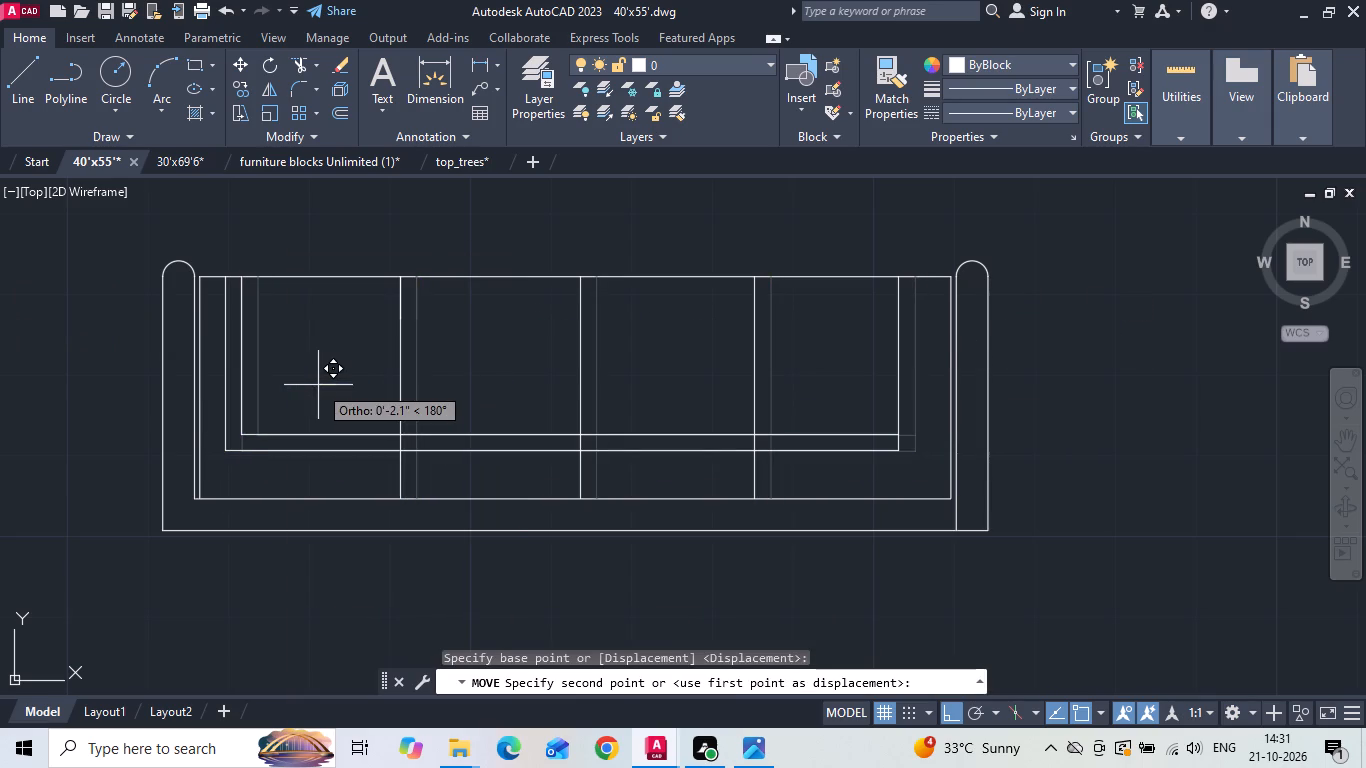
text(2)
key(space)
Measure the gap between inner line and seat frame at the sofa's left end, plus the spacing of the double inner lines.
middle_drag(324, 381, 472, 393)
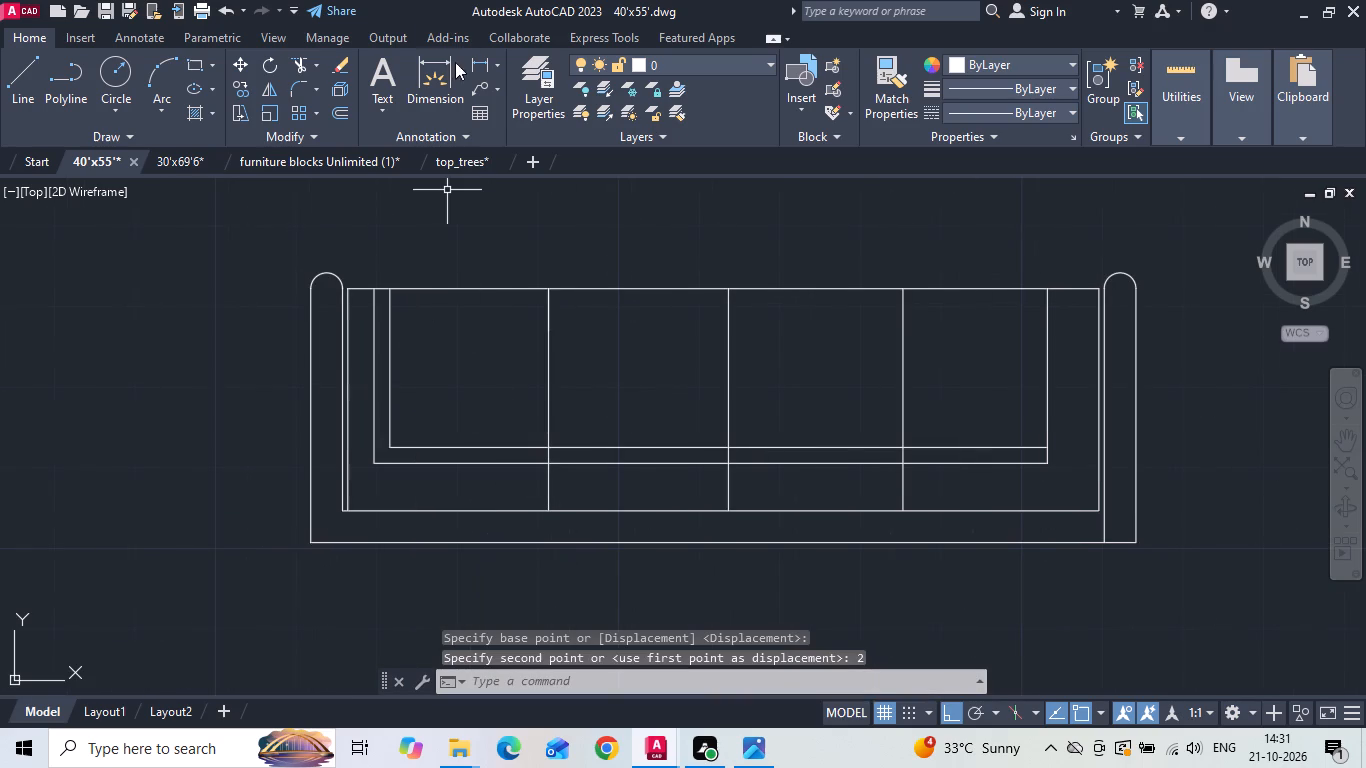
click(476, 59)
scroll(363, 314, up, 1)
click(373, 352)
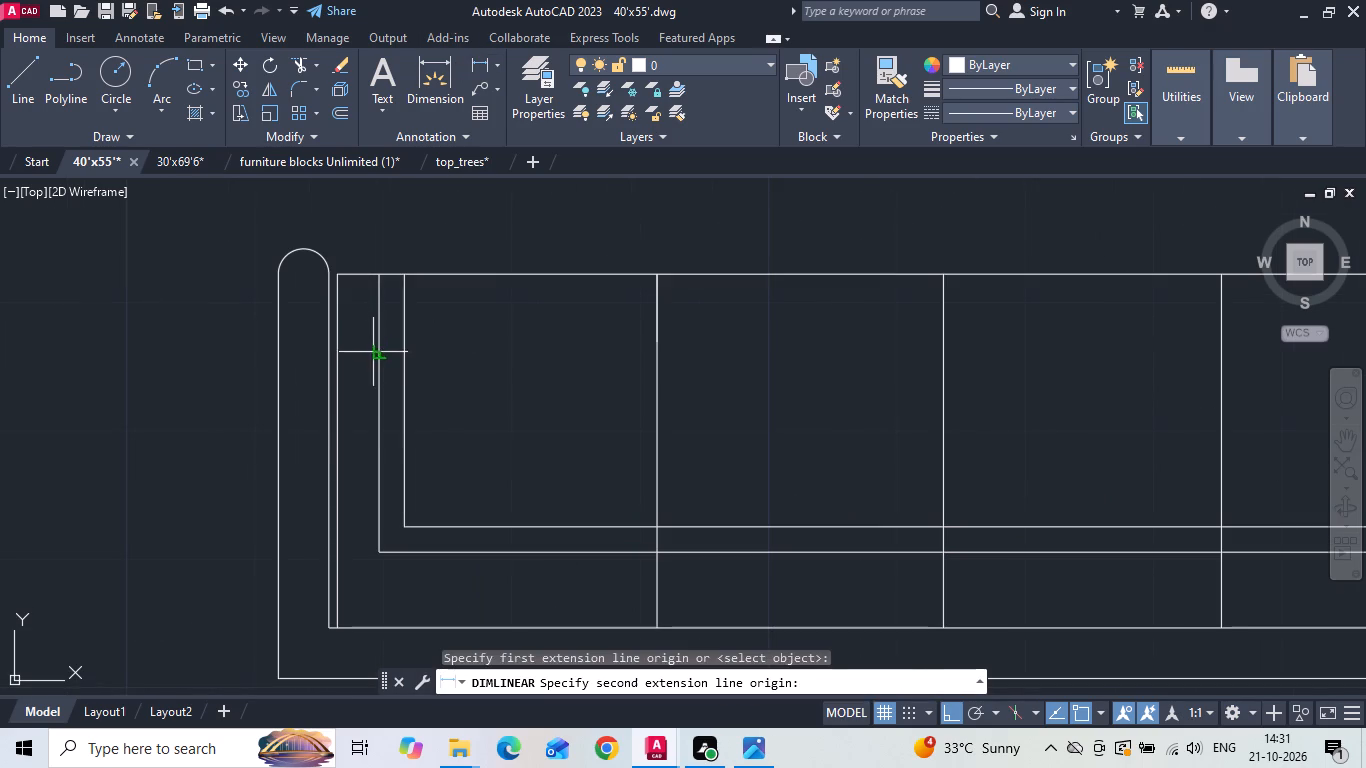
click(343, 358)
scroll(340, 358, down, 1)
key(Escape)
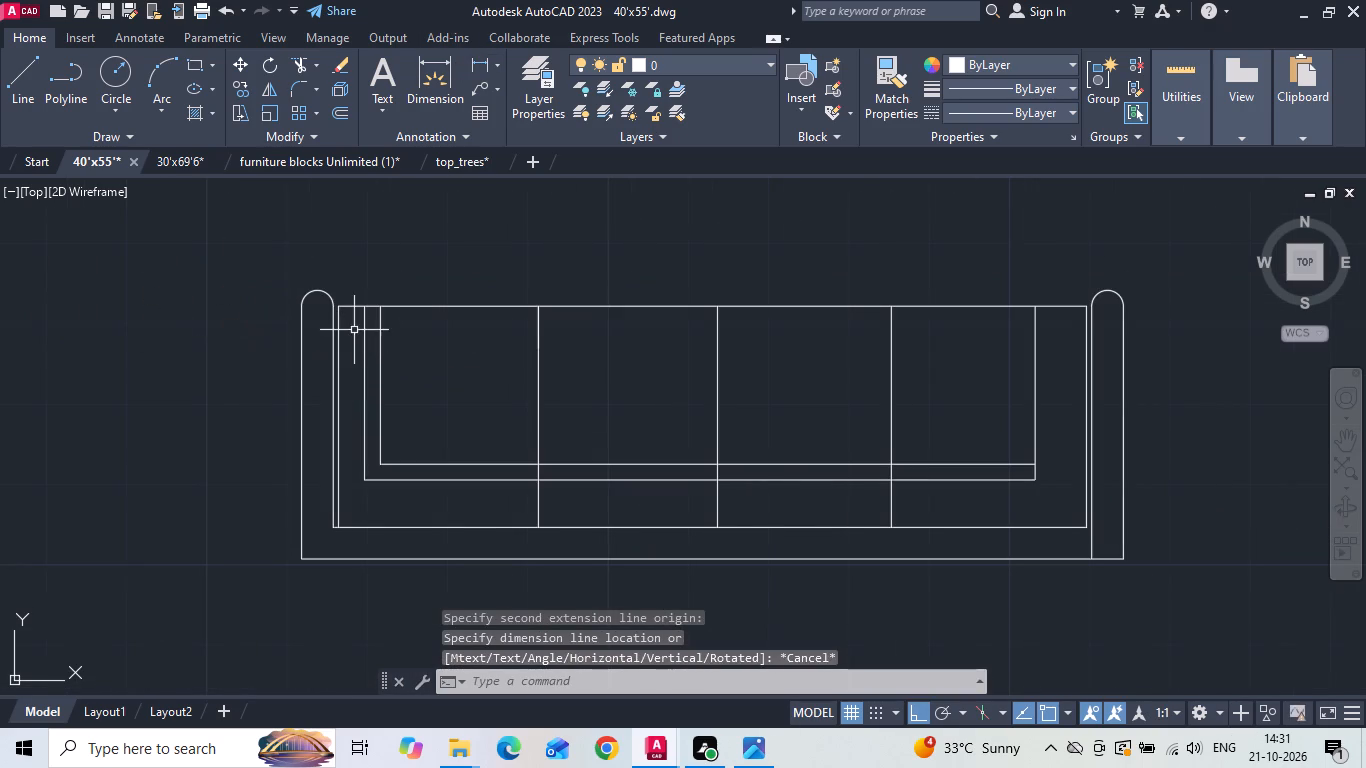
key(space)
key(Escape)
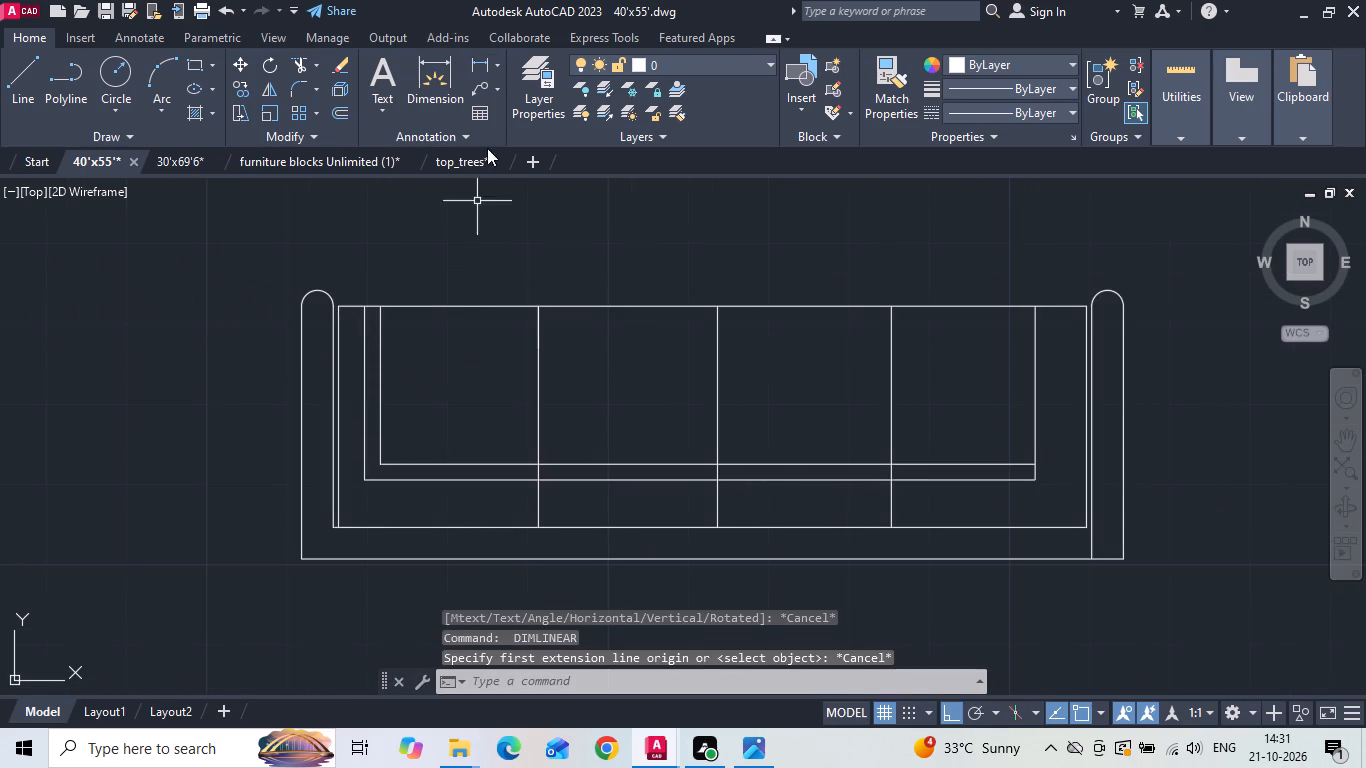
click(482, 63)
click(385, 396)
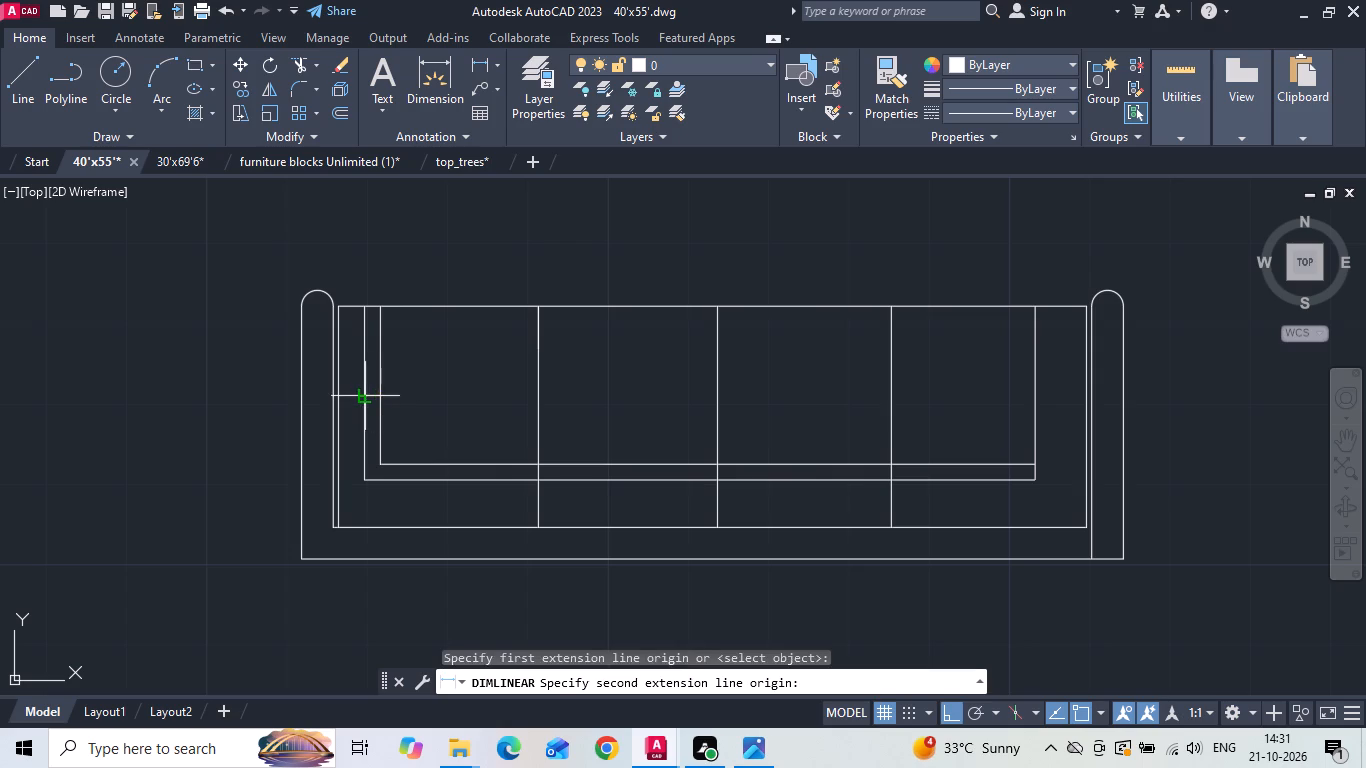
click(367, 397)
key(Escape)
Offset the sofa's right inner vertical line 2 inches outward toward the right armrest.
text(O)
key(space)
key(2)
key(space)
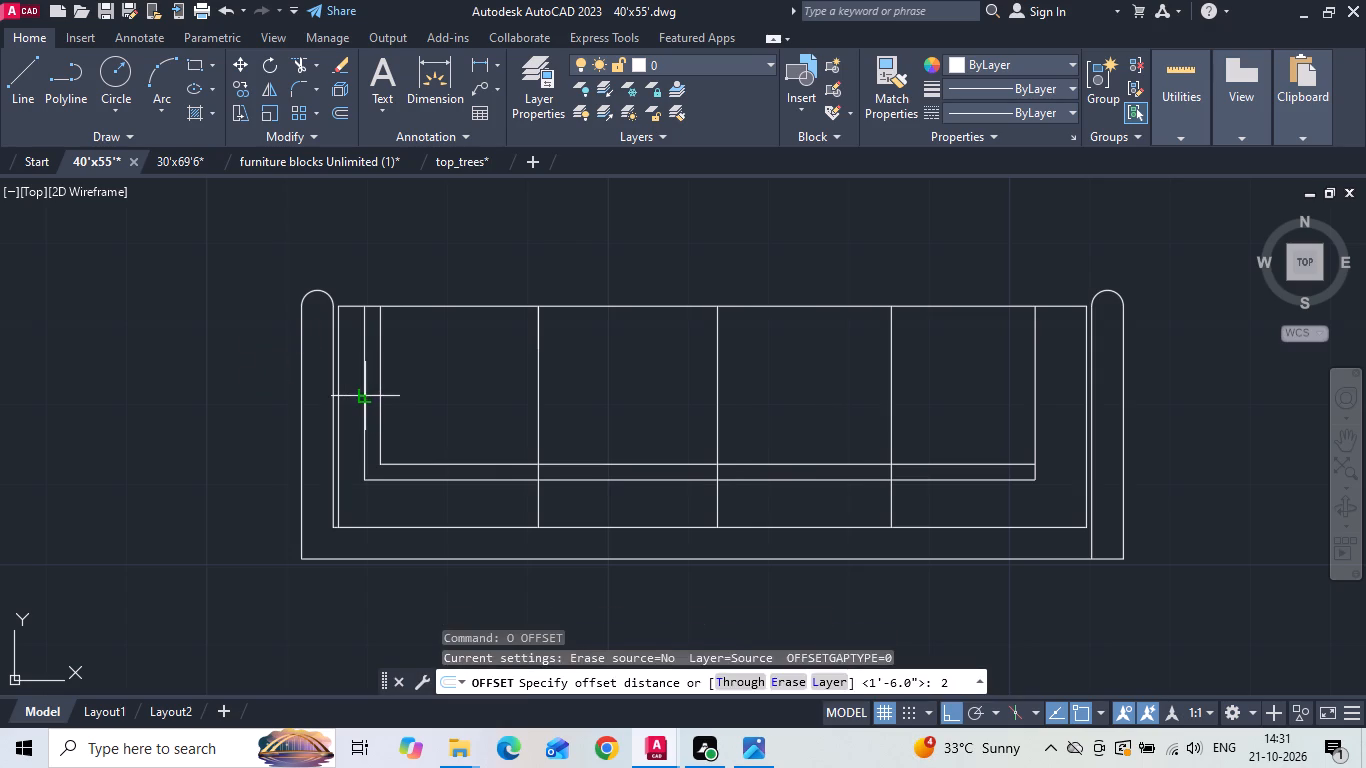
click(1037, 387)
click(1048, 381)
key(Escape)
Fillet both pairs of inner lines with zero radius to close the corners at the sofa's right end.
text(F)
key(space)
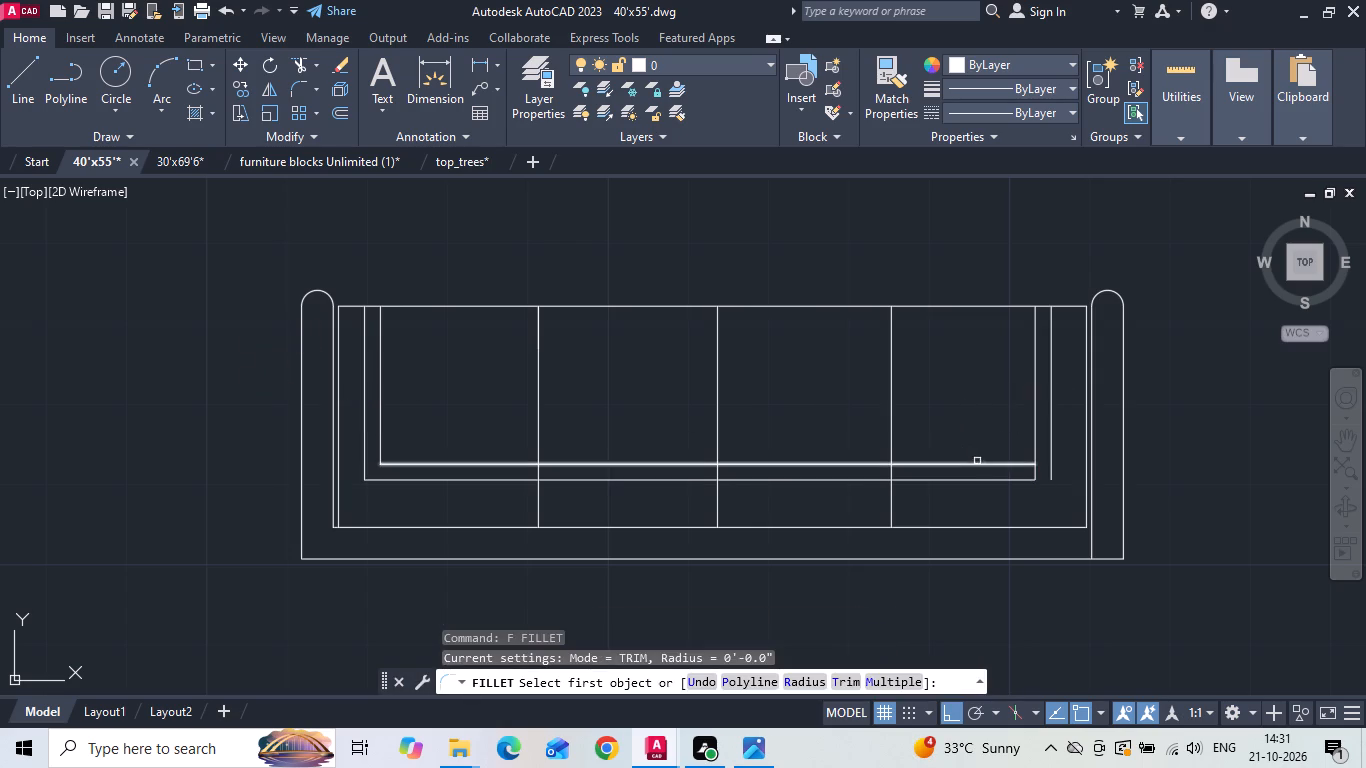
drag(986, 465, 997, 460)
click(1036, 422)
key(space)
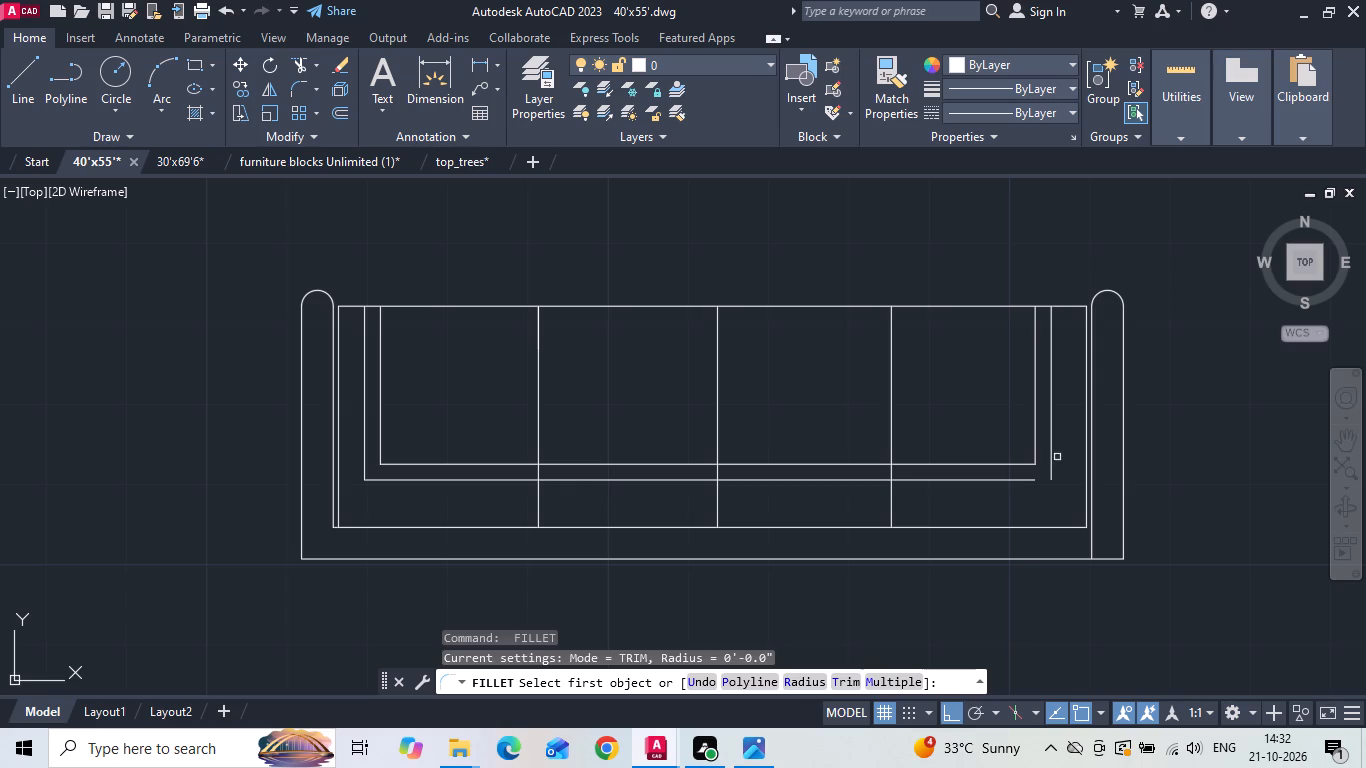
click(1049, 462)
click(1031, 483)
key(Escape)
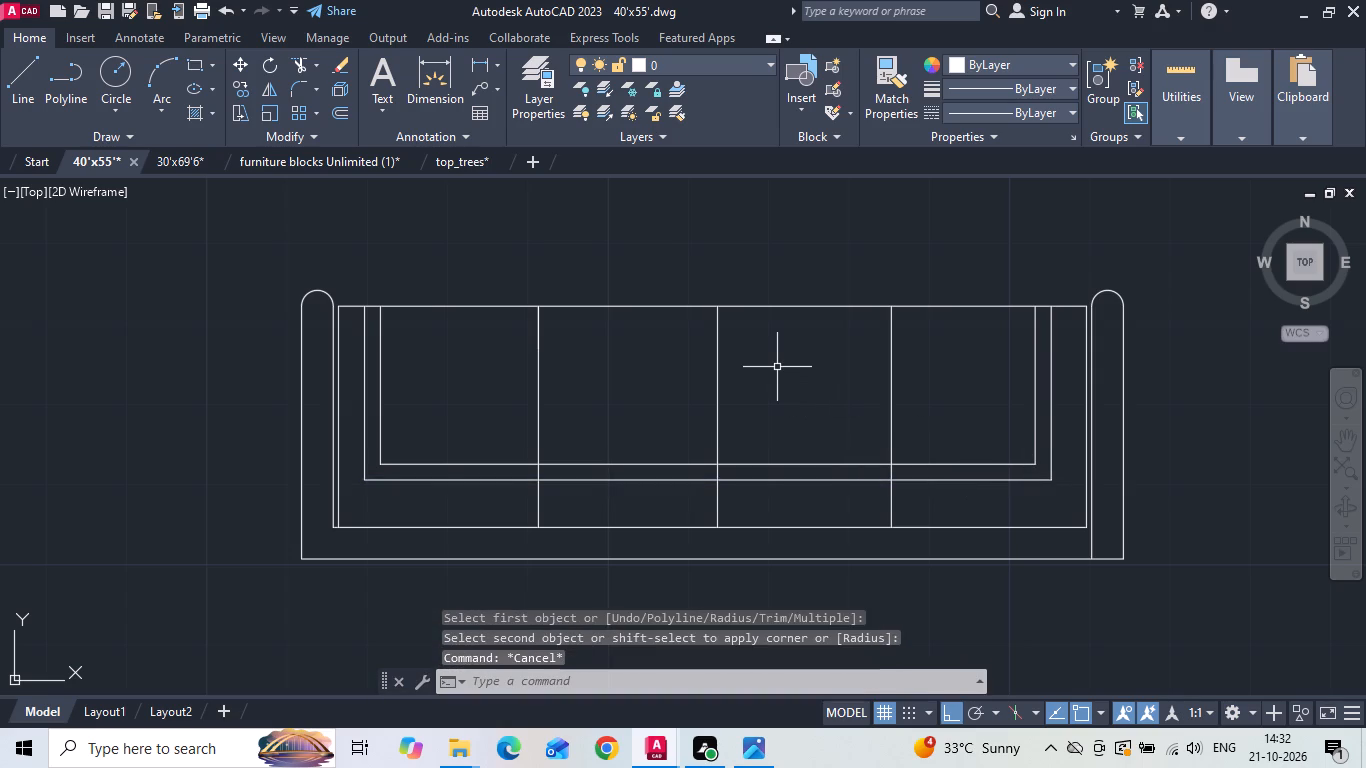
Save the drawing.
key(ctrl+s)
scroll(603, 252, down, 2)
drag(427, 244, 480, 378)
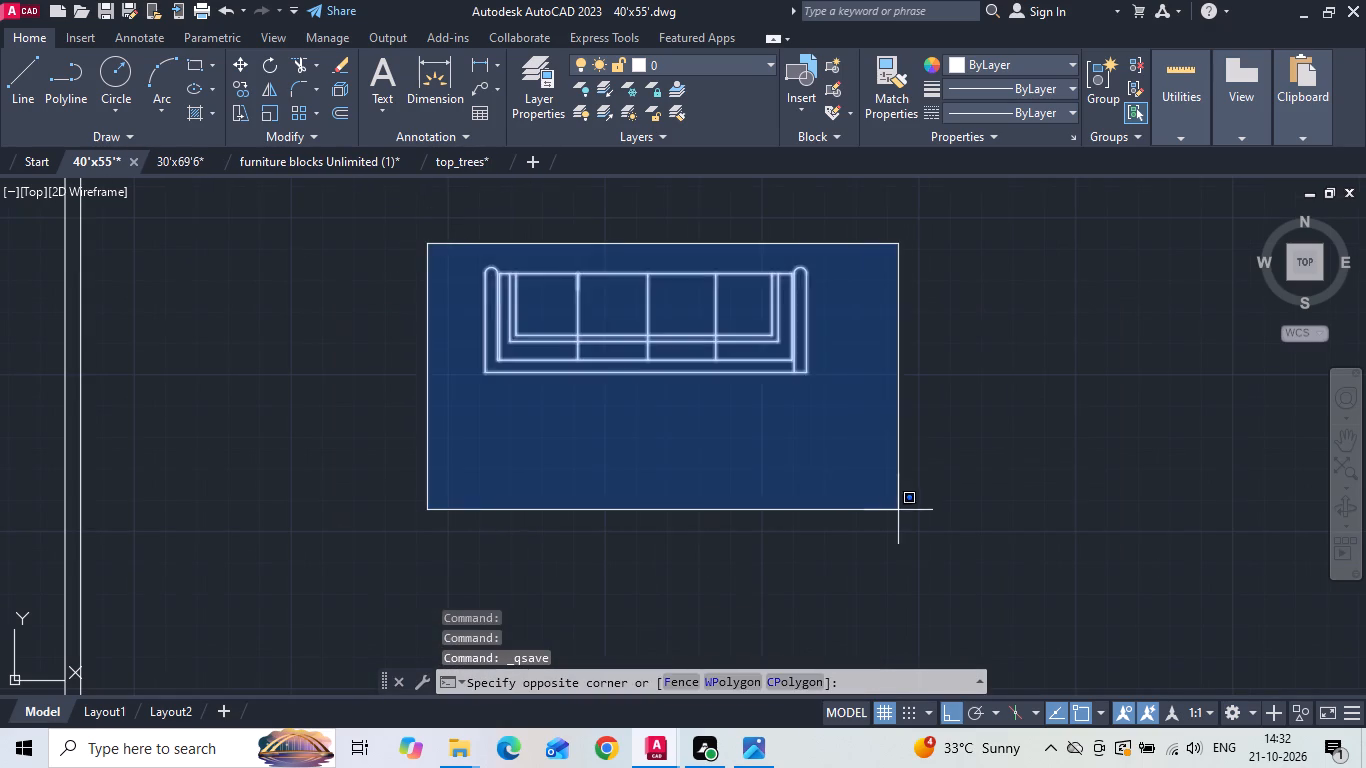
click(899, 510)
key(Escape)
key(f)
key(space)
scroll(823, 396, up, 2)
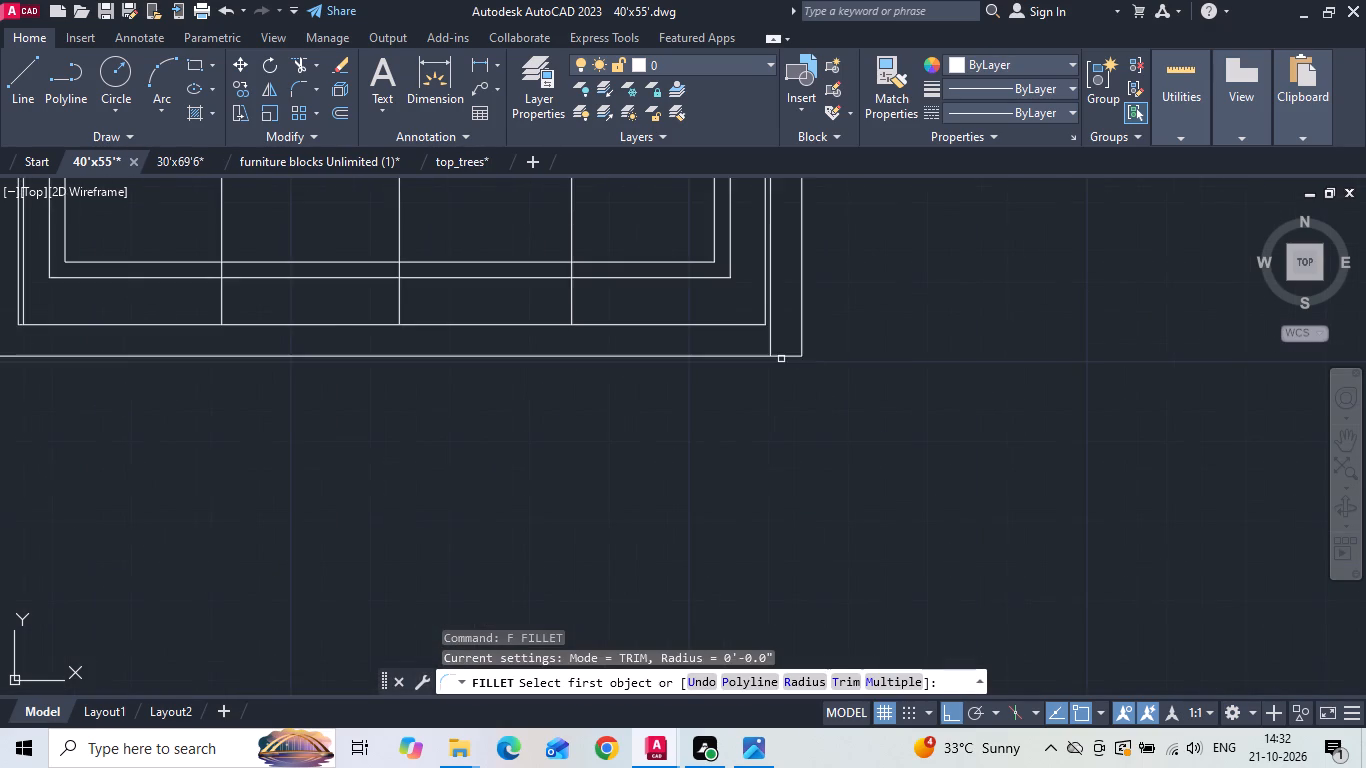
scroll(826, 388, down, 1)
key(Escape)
Extend the sofa's rear seat line to meet the inner edge of the right armrest.
key(e)
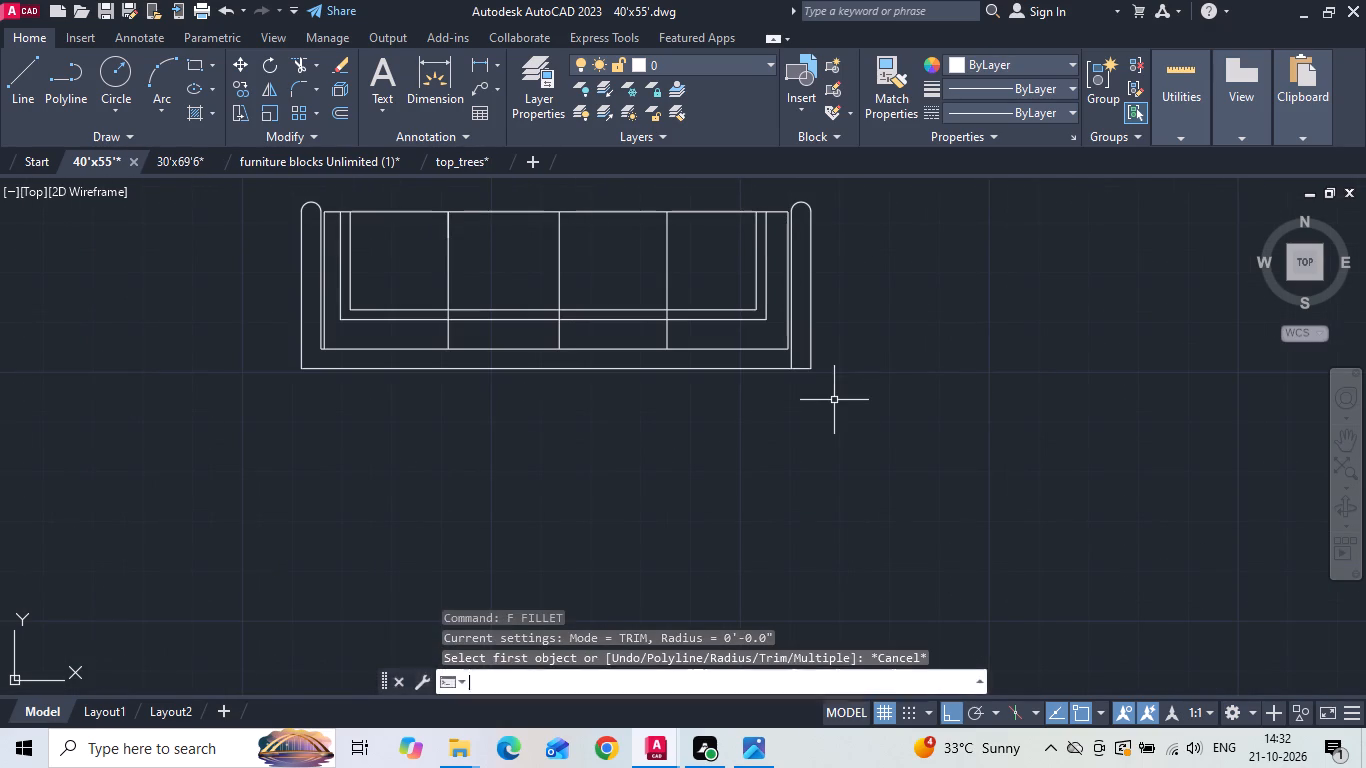
key(x)
key(space)
click(778, 351)
scroll(777, 348, up, 2)
key(Escape)
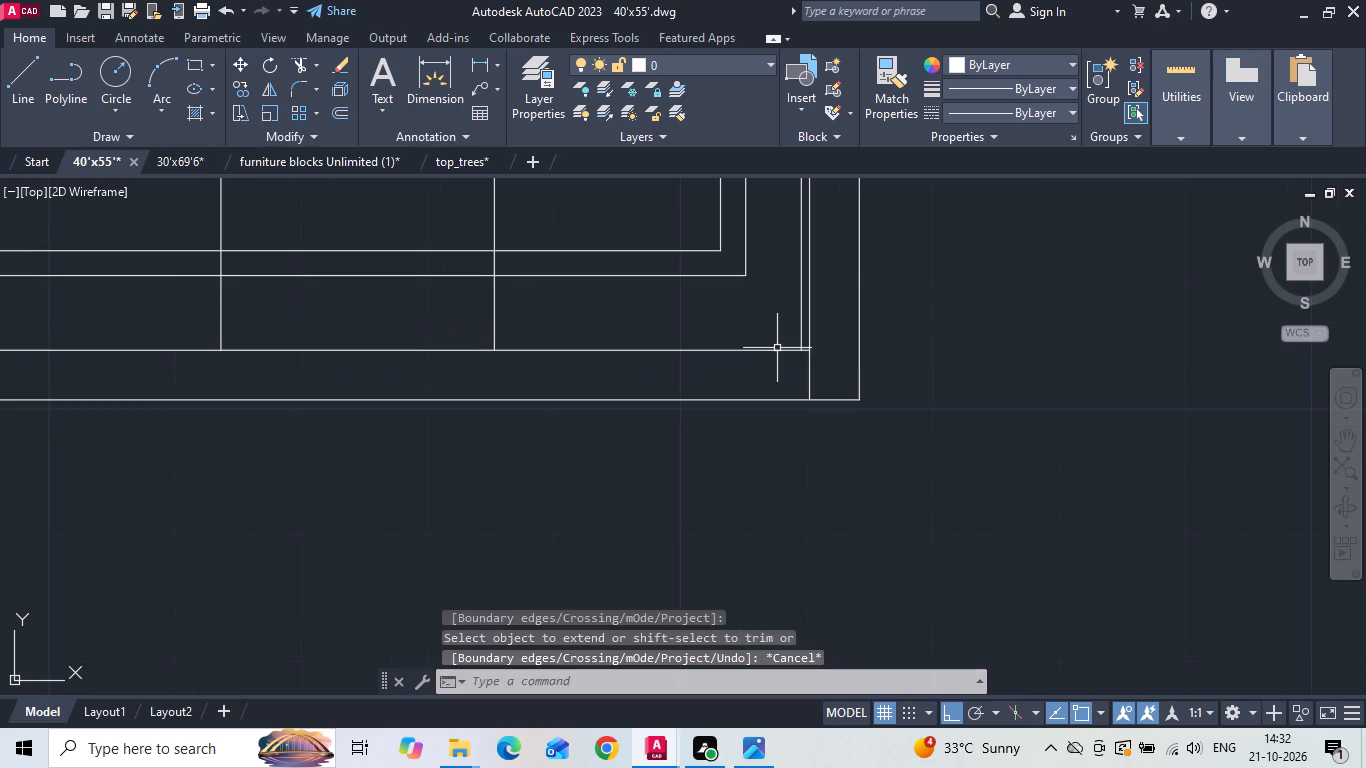
Trim the right armrest's inner edge where it crosses the sofa's back strip.
text(TR)
key(space)
click(809, 388)
scroll(810, 391, down, 3)
key(Escape)
Copy the finished sofa from its back-edge midpoint into the FAMILY LOUNGE, against the wall above the BALCONY.
drag(878, 235, 786, 329)
click(461, 483)
right_click(456, 479)
click(553, 414)
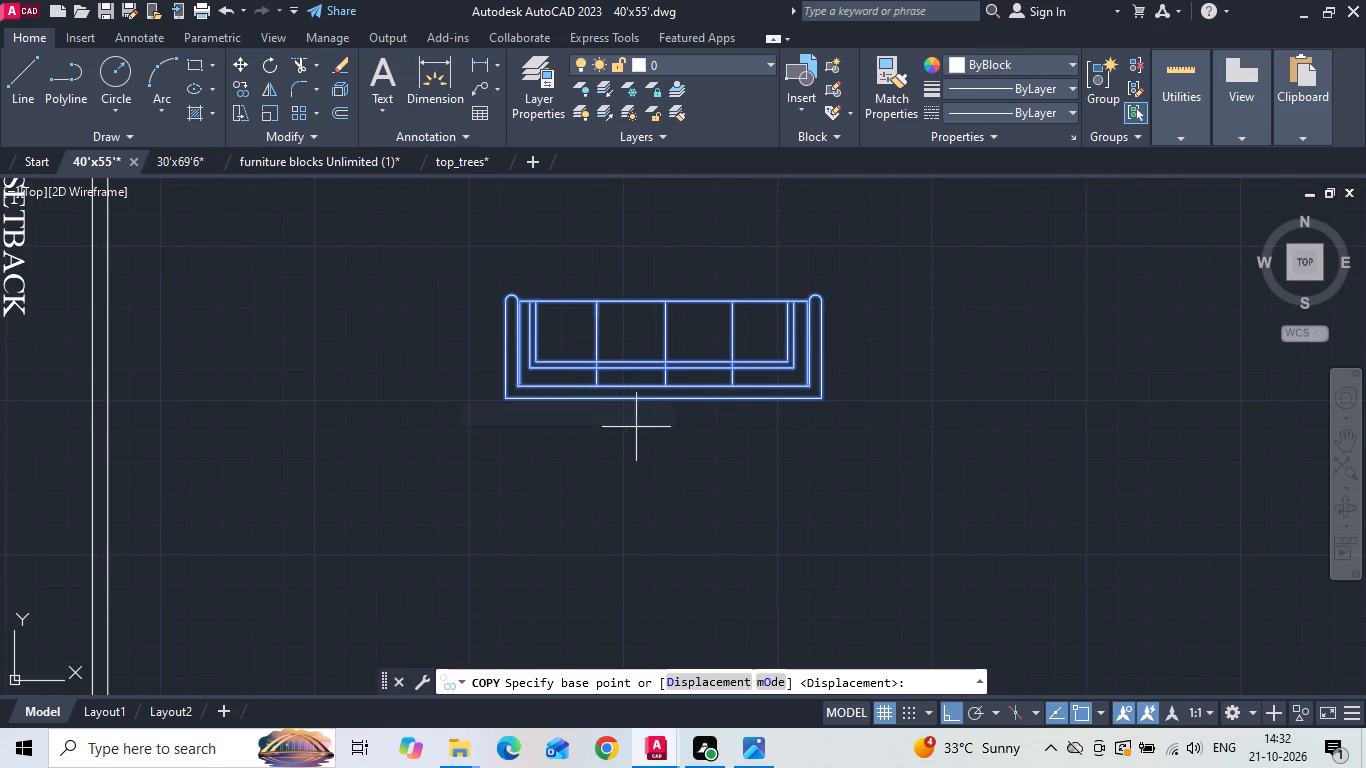
click(665, 401)
scroll(831, 342, down, 6)
scroll(788, 396, up, 1)
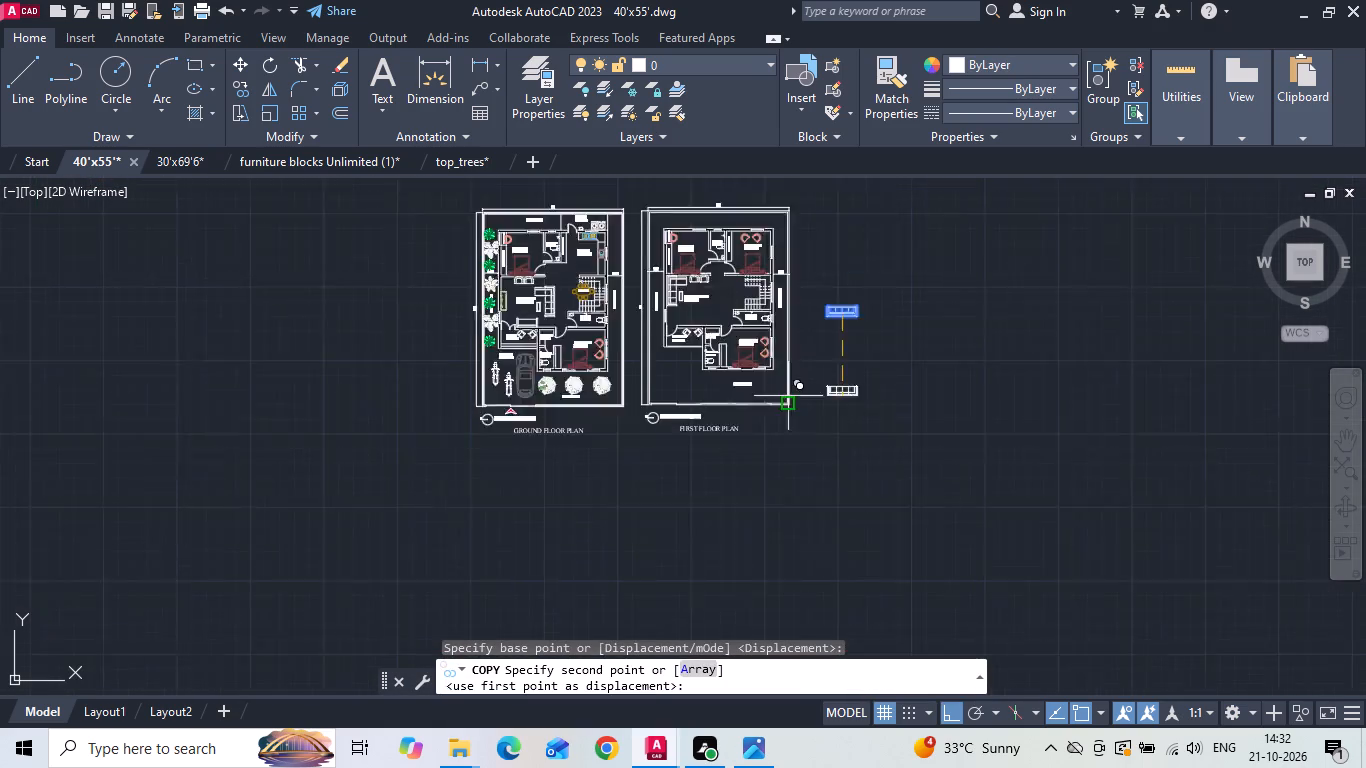
scroll(788, 396, up, 1)
scroll(635, 290, up, 4)
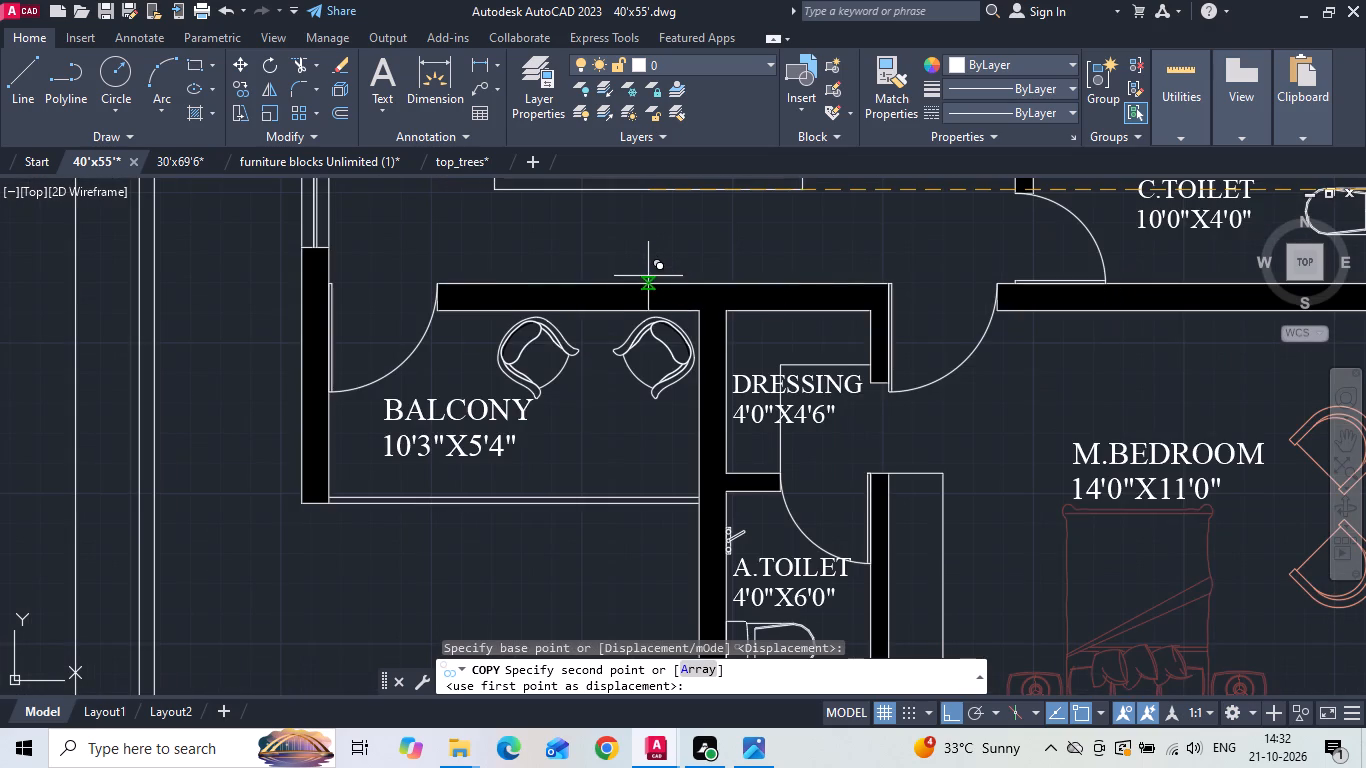
click(649, 276)
middle_drag(648, 305, 645, 421)
key(Escape)
Delete the original working sofa outside the FIRST FLOOR PLAN.
scroll(629, 454, down, 1)
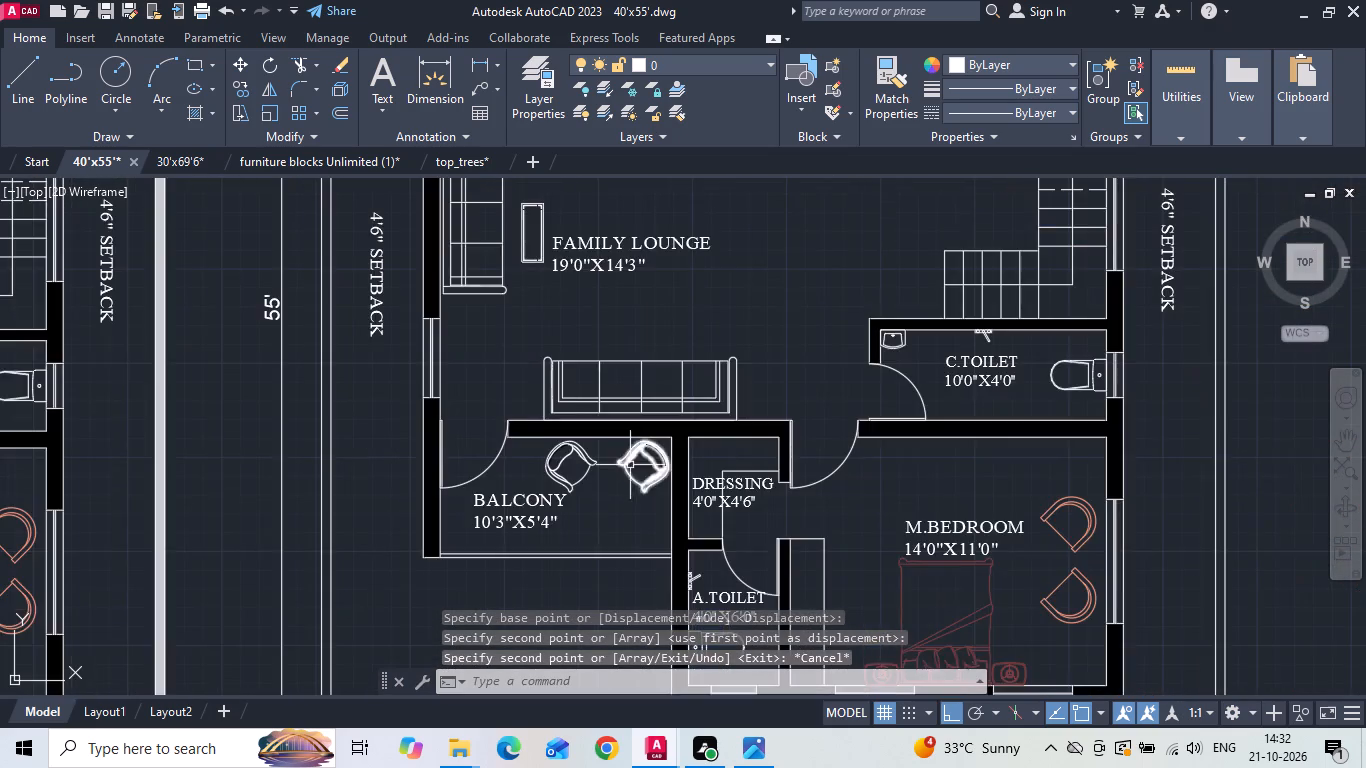
scroll(630, 488, down, 1)
drag(1125, 338, 1156, 422)
click(1294, 453)
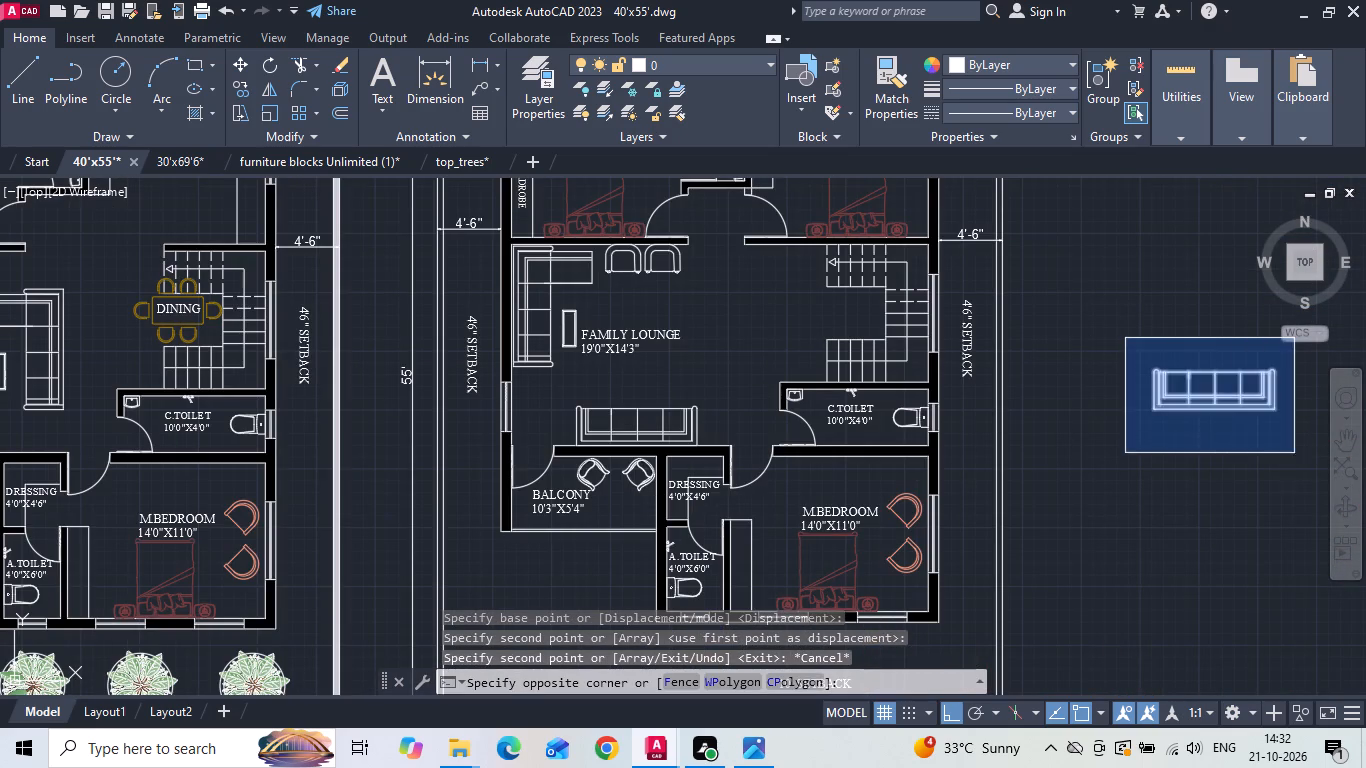
key(Delete)
Preview a single-sheet plot with the previous plot settings and a window around the GROUND and FIRST FLOOR PLANs, then cancel the plot.
text(PLO)
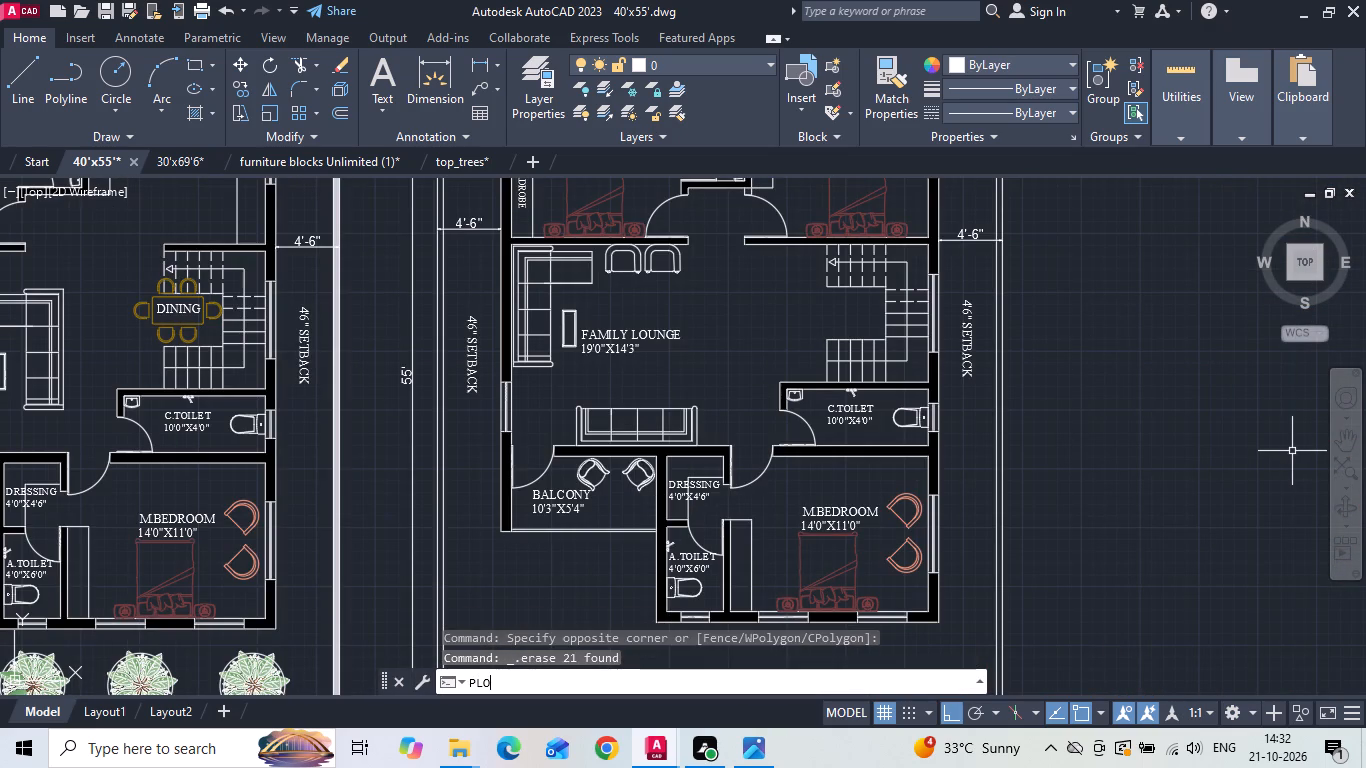
text(T)
key(space)
click(631, 418)
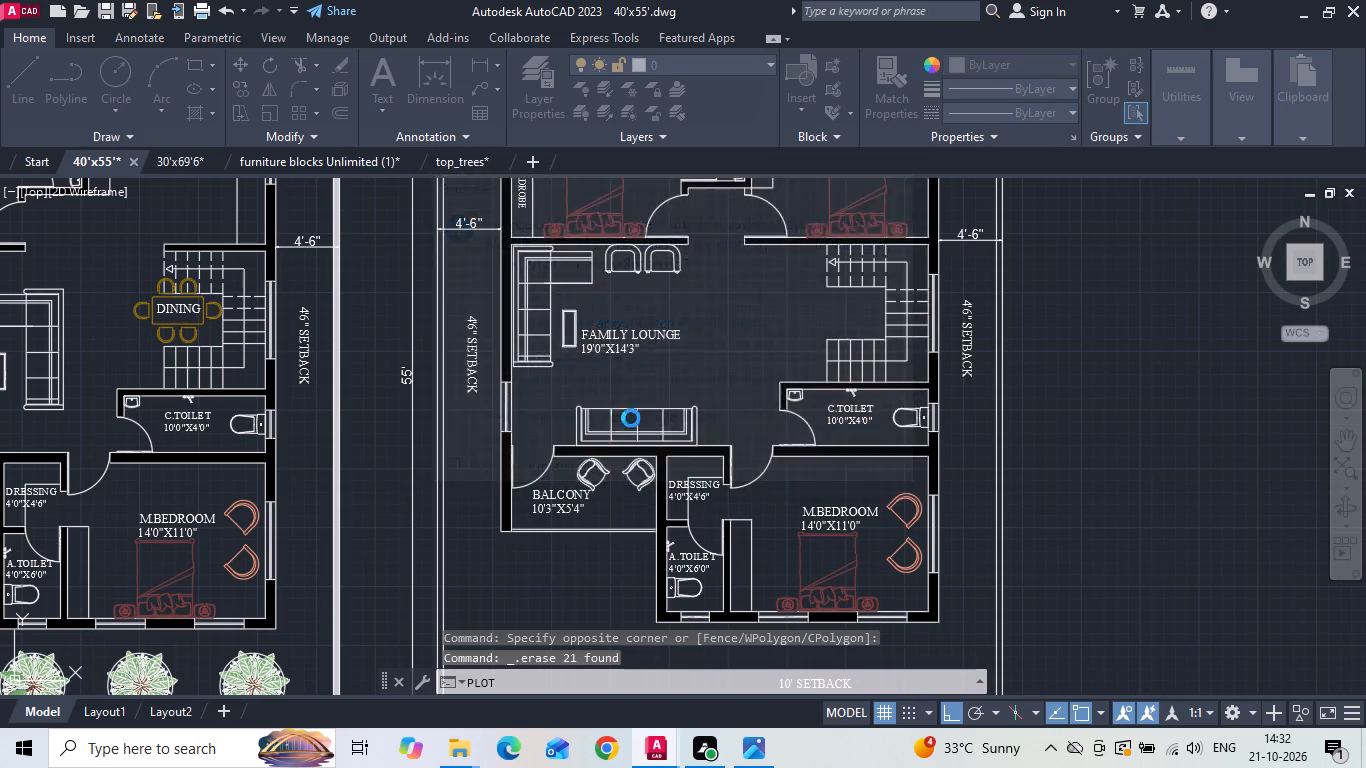
click(506, 156)
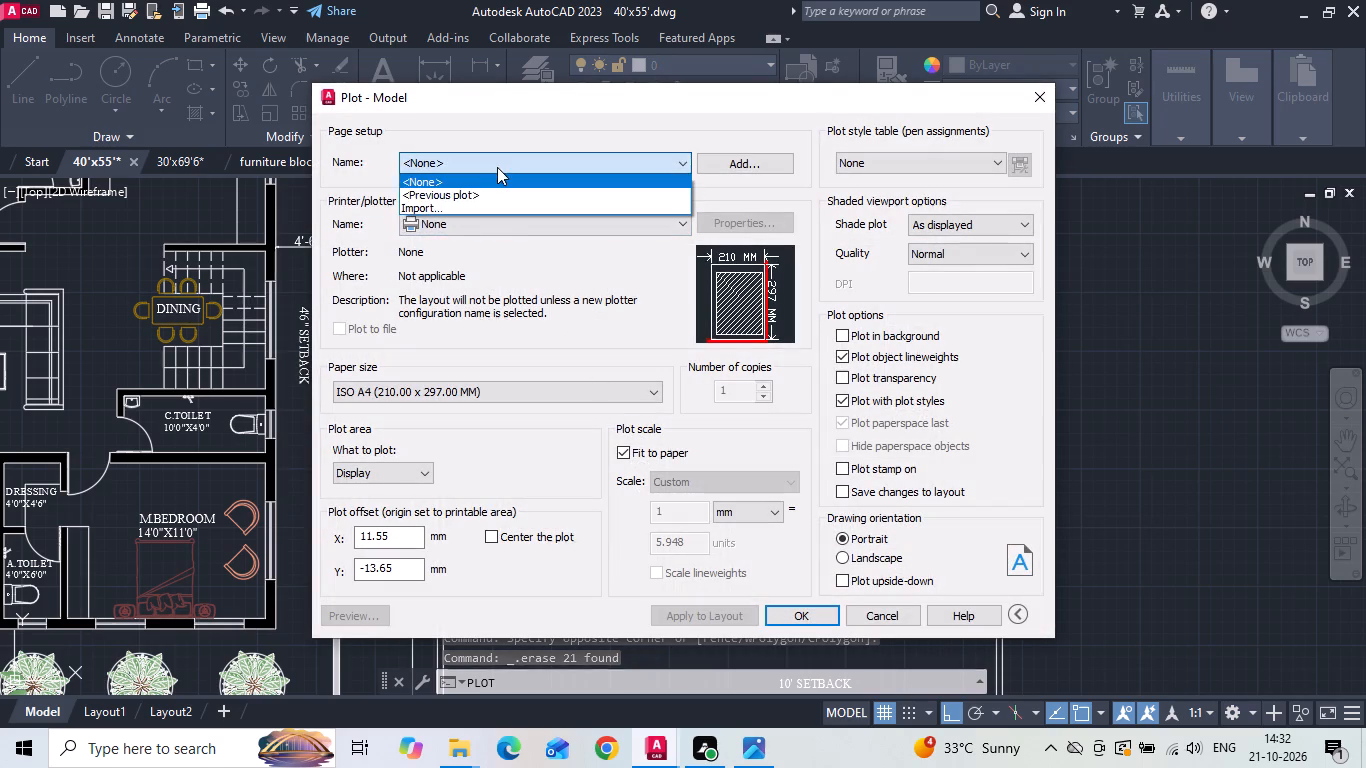
click(484, 190)
click(493, 475)
scroll(527, 459, down, 1)
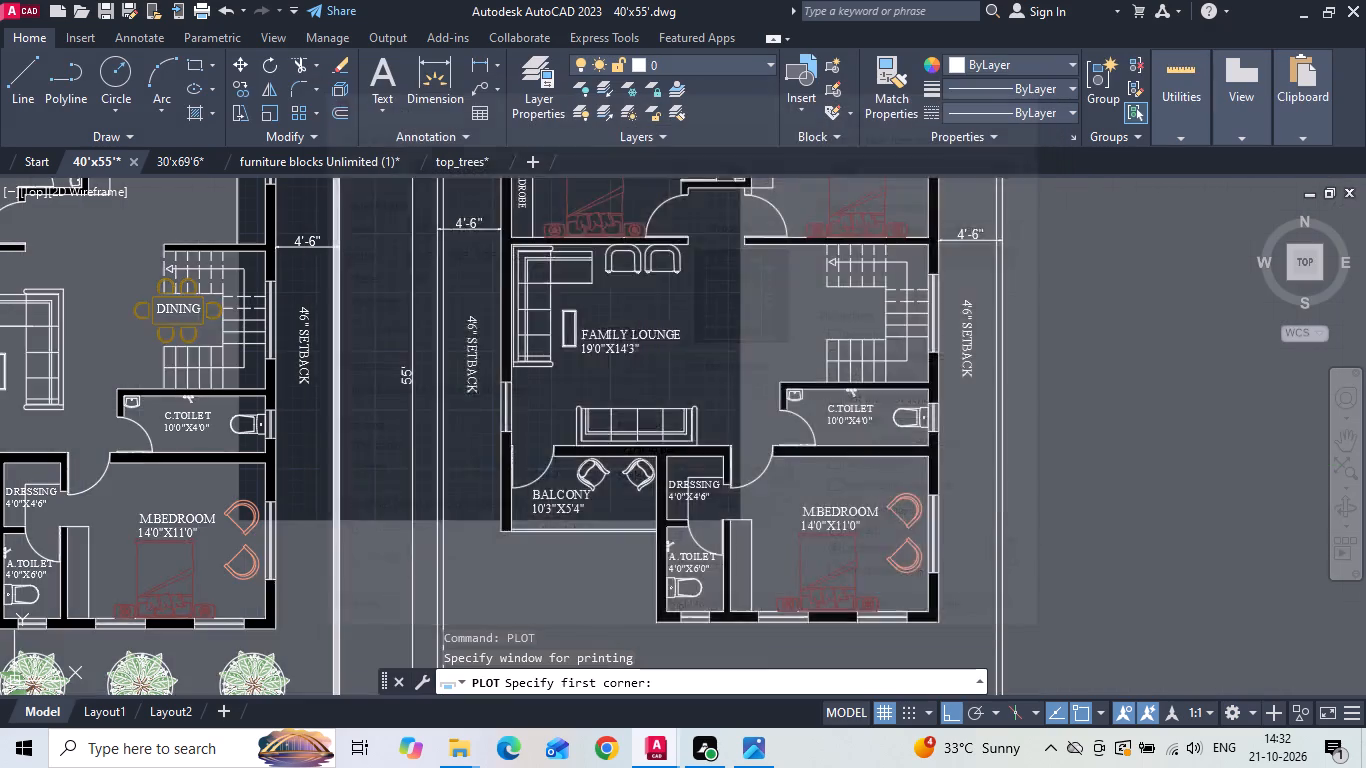
scroll(530, 459, down, 2)
drag(682, 327, 678, 344)
scroll(349, 557, up, 1)
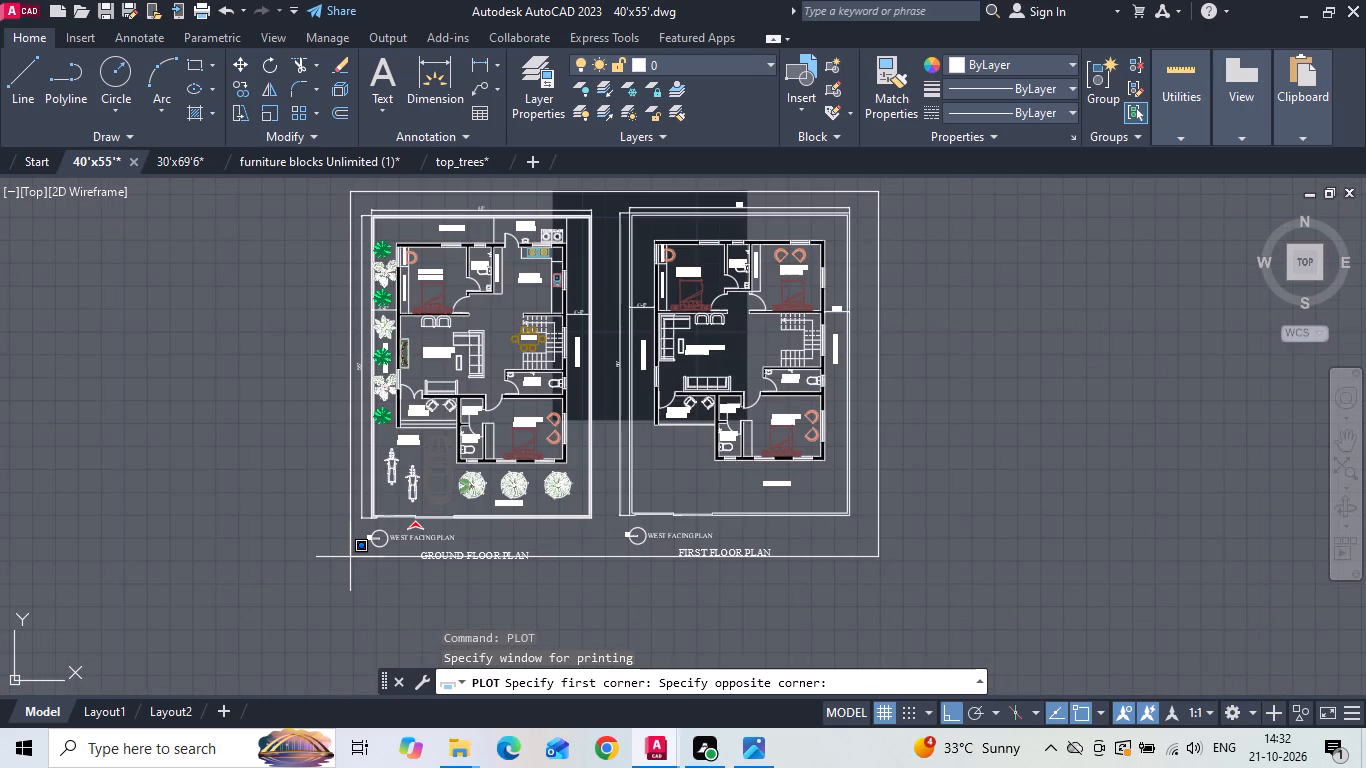
click(335, 570)
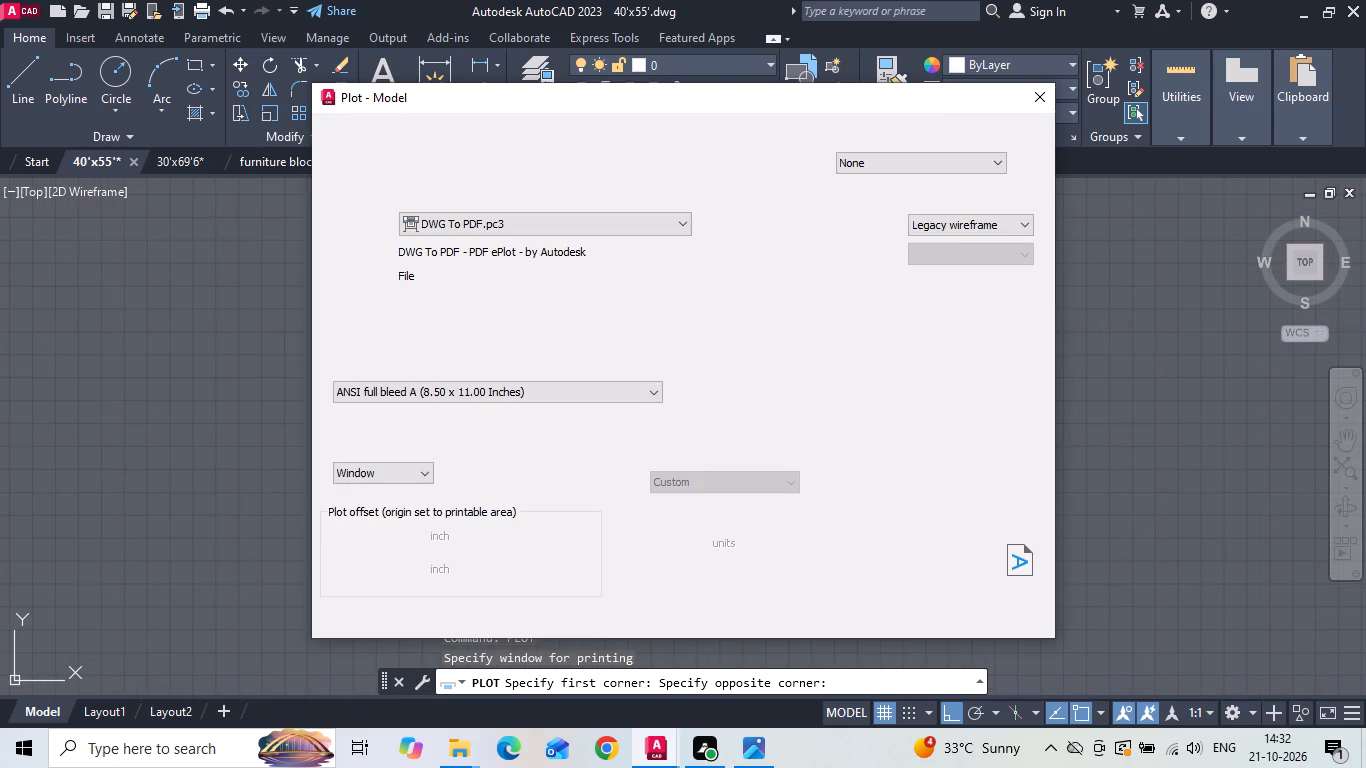
click(368, 612)
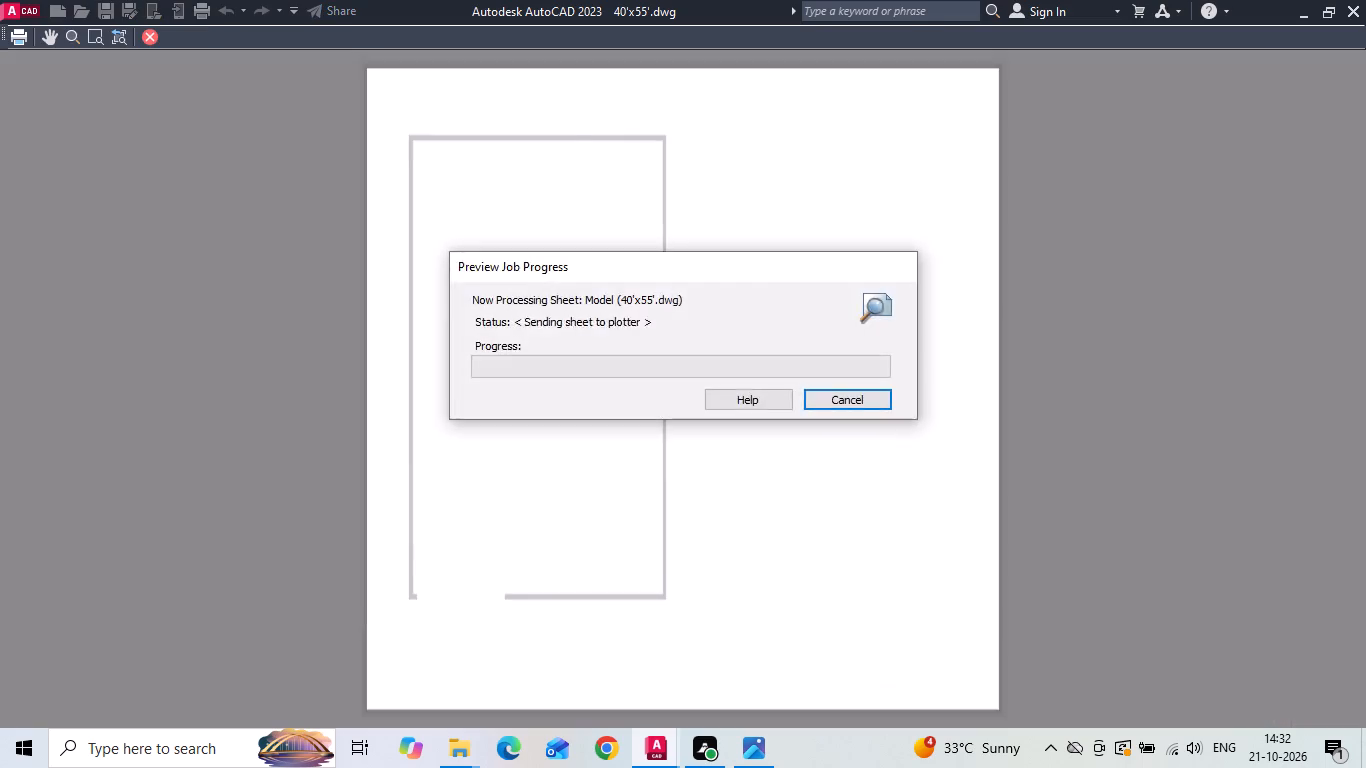
key(space)
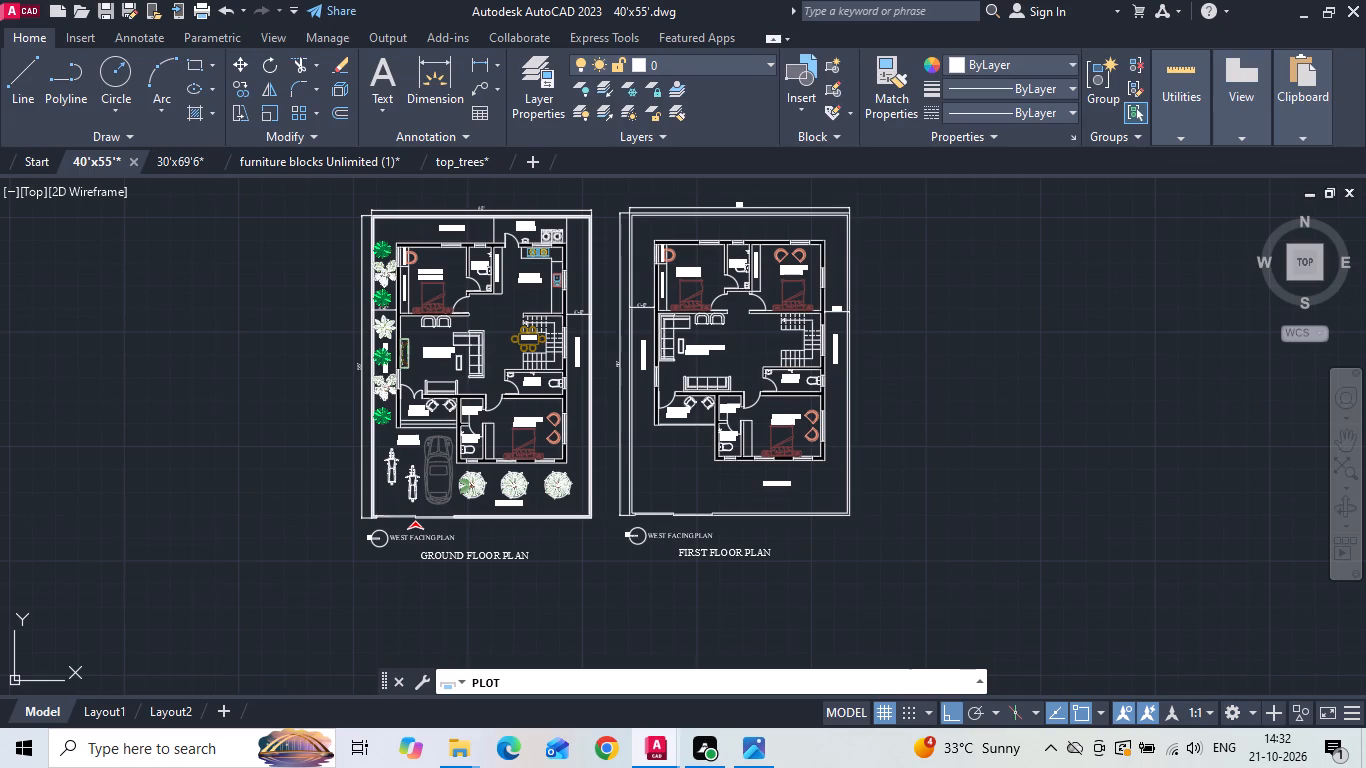
key(Escape)
key(Escape)
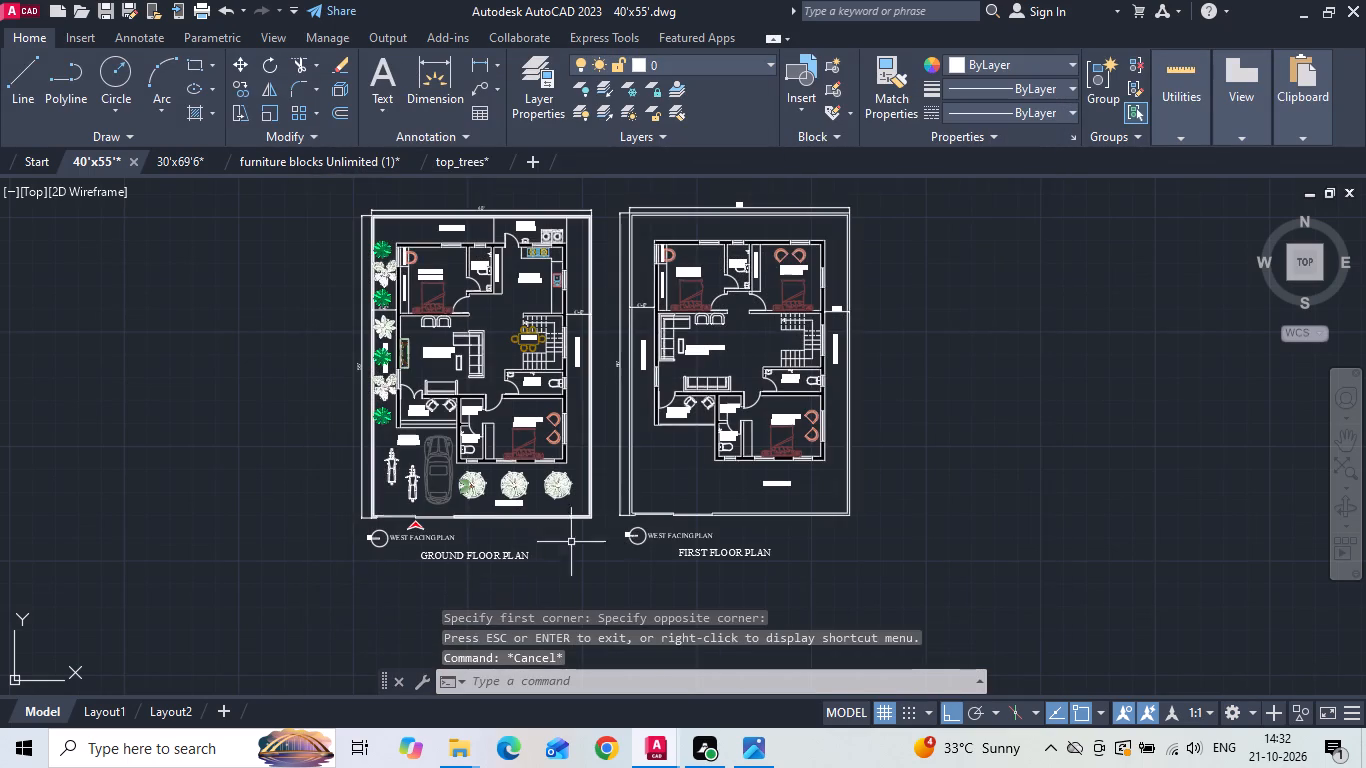
Delete the gate panels from the compound wall opening above the FIRST FLOOR PLAN's WEST FACING PLAN label.
scroll(711, 486, up, 3)
key(Escape)
middle_drag(650, 520, 671, 417)
drag(629, 452, 533, 532)
click(511, 542)
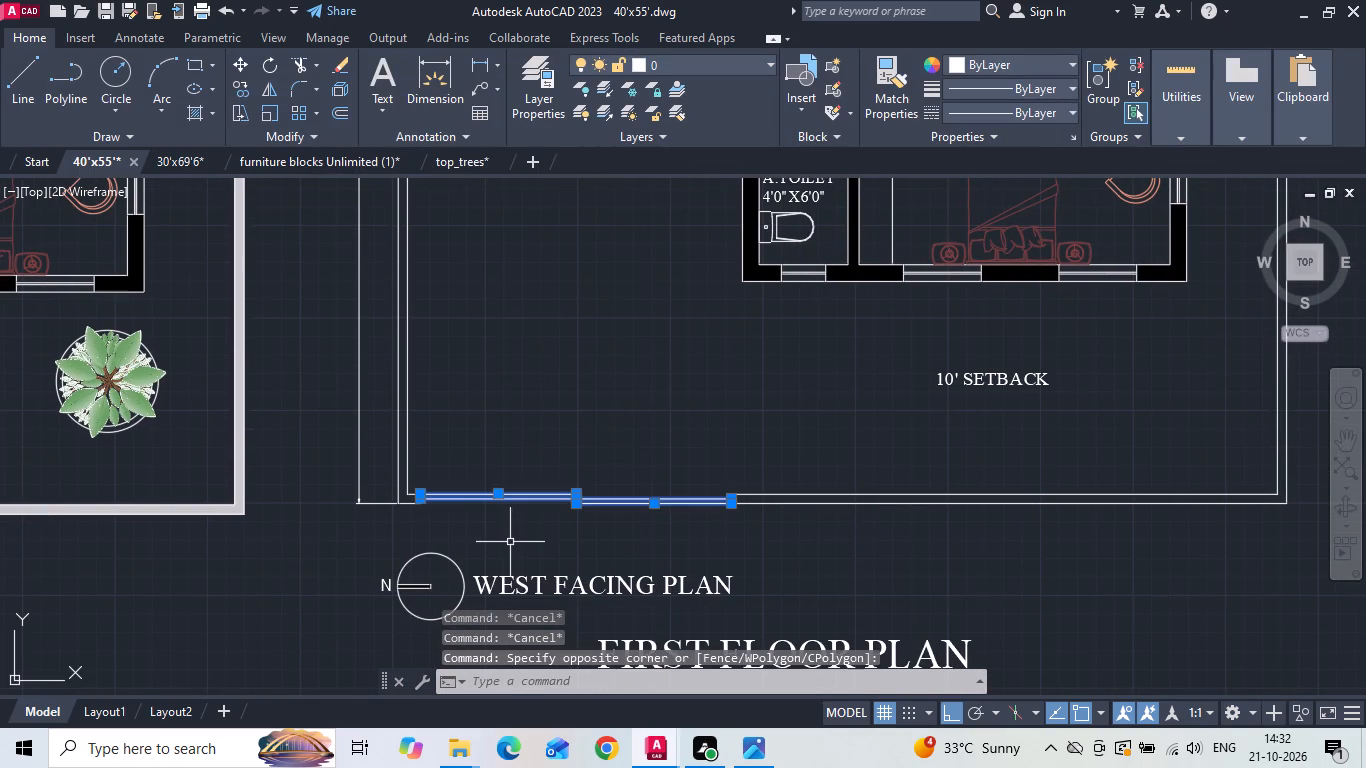
key(Delete)
Delete the two short end lines that cap the compound wall on either side of the former gate opening.
scroll(727, 493, up, 2)
click(736, 513)
scroll(497, 510, down, 2)
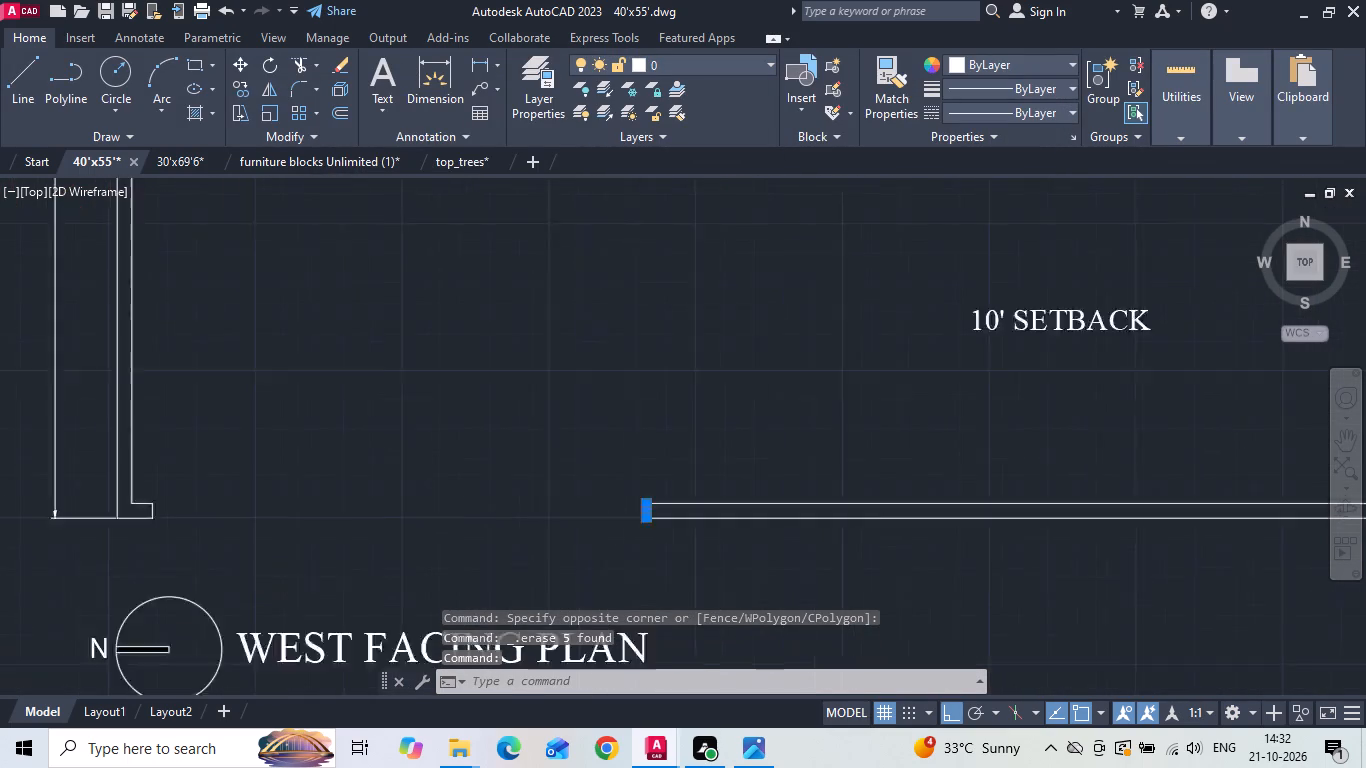
scroll(276, 533, up, 1)
click(284, 501)
key(Delete)
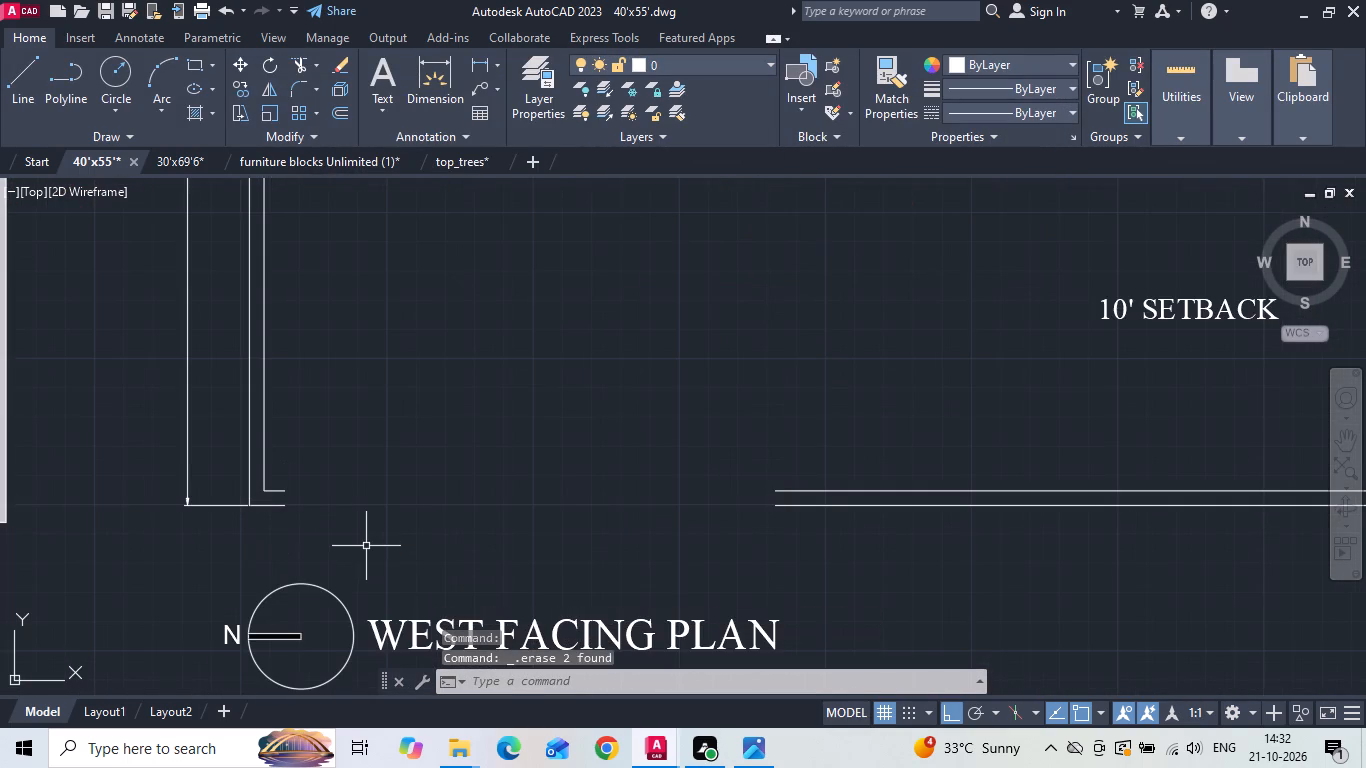
Extend both front compound wall lines across the gate opening to meet the side wall in the FIRST FLOOR PLAN.
text(EX)
key(space)
drag(807, 480, 807, 513)
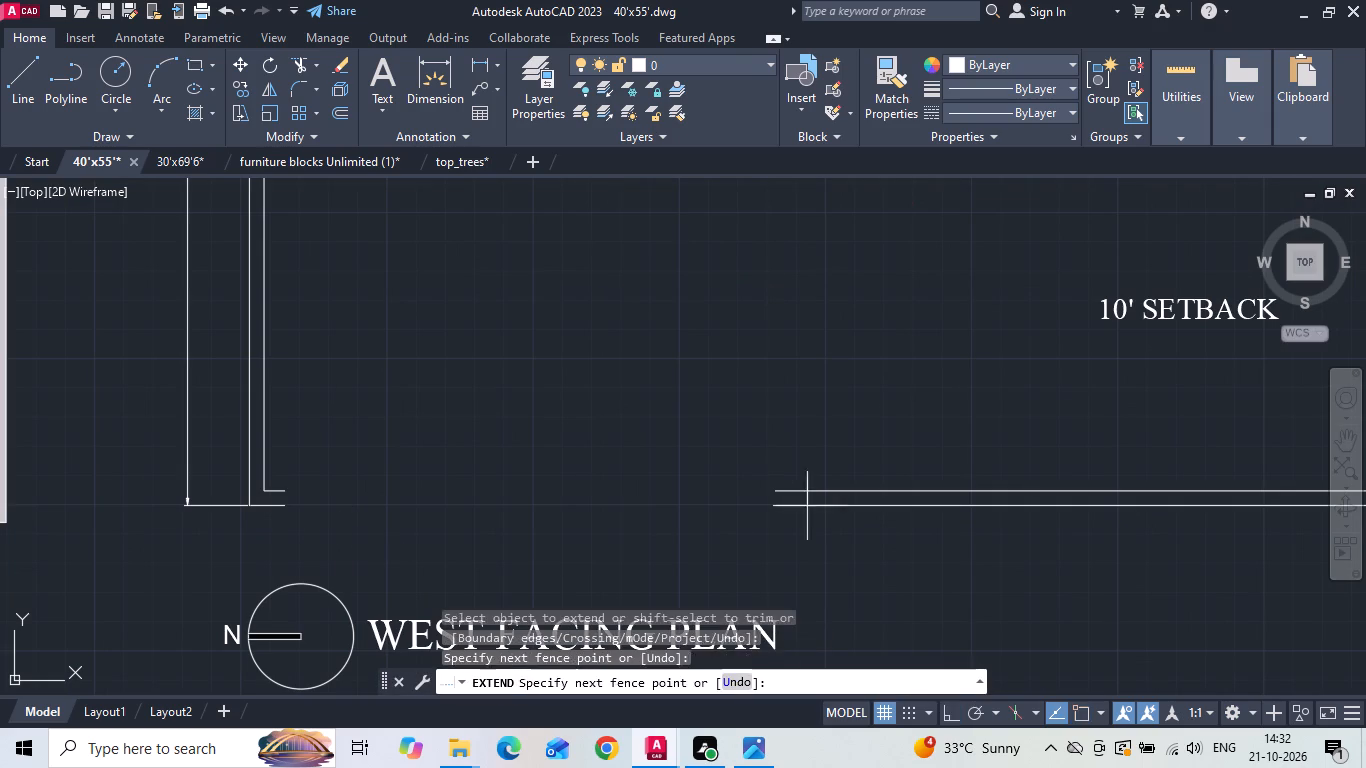
drag(807, 513, 807, 544)
key(Escape)
Delete the two leftover short wall segments overlapping the extended lines at the compound wall corner.
click(251, 485)
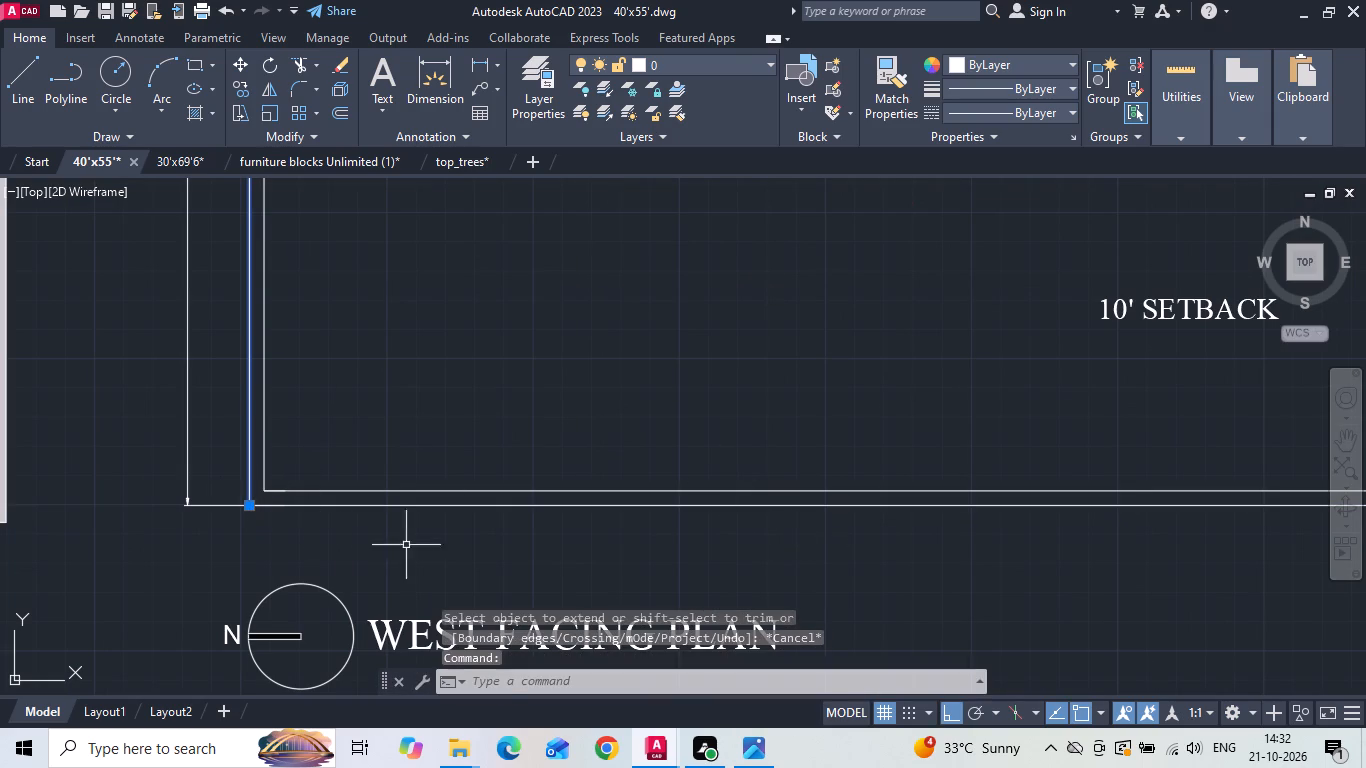
click(423, 550)
key(Escape)
scroll(288, 525, up, 2)
key(Escape)
drag(195, 425, 286, 498)
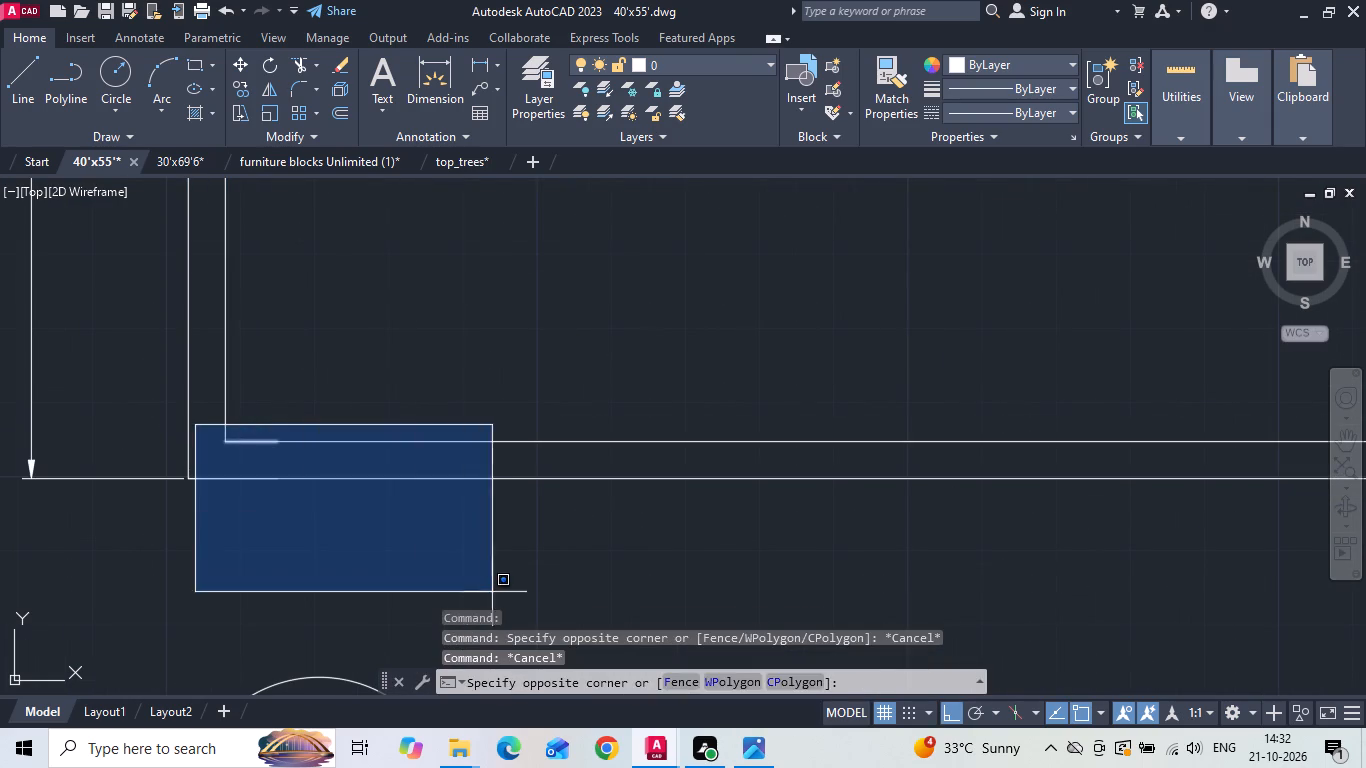
click(494, 592)
key(Delete)
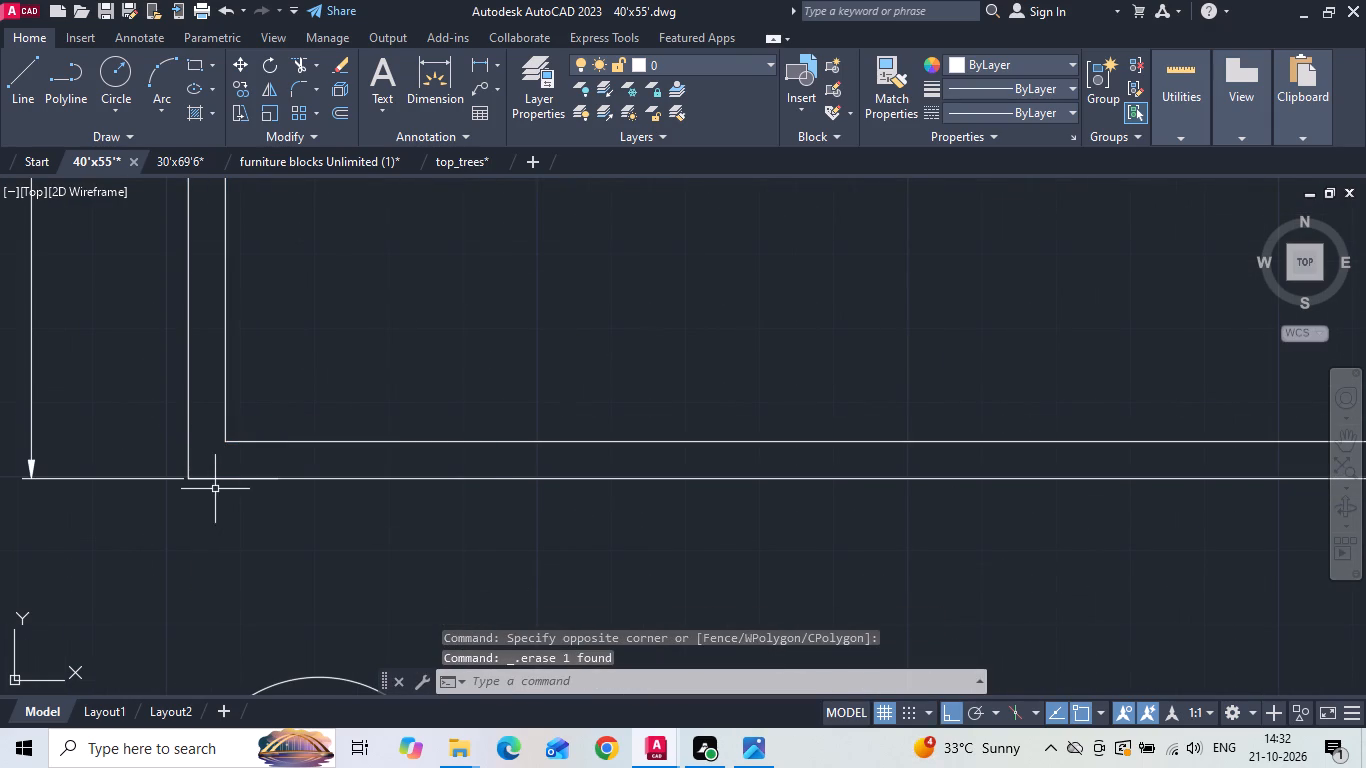
click(215, 479)
key(Delete)
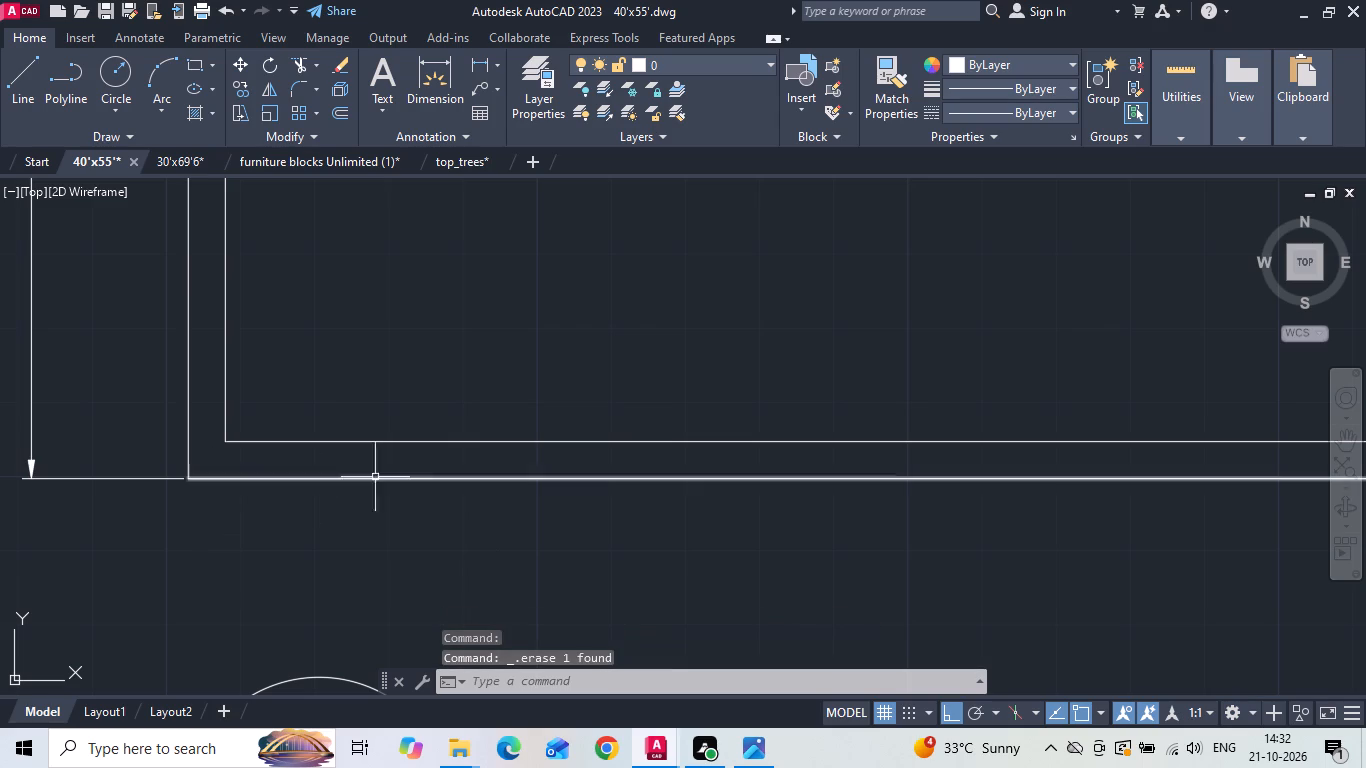
Set up a single-sheet plot using the previous plot settings, window both floor plans with their titles, and preview it.
text(PLOT)
key(space)
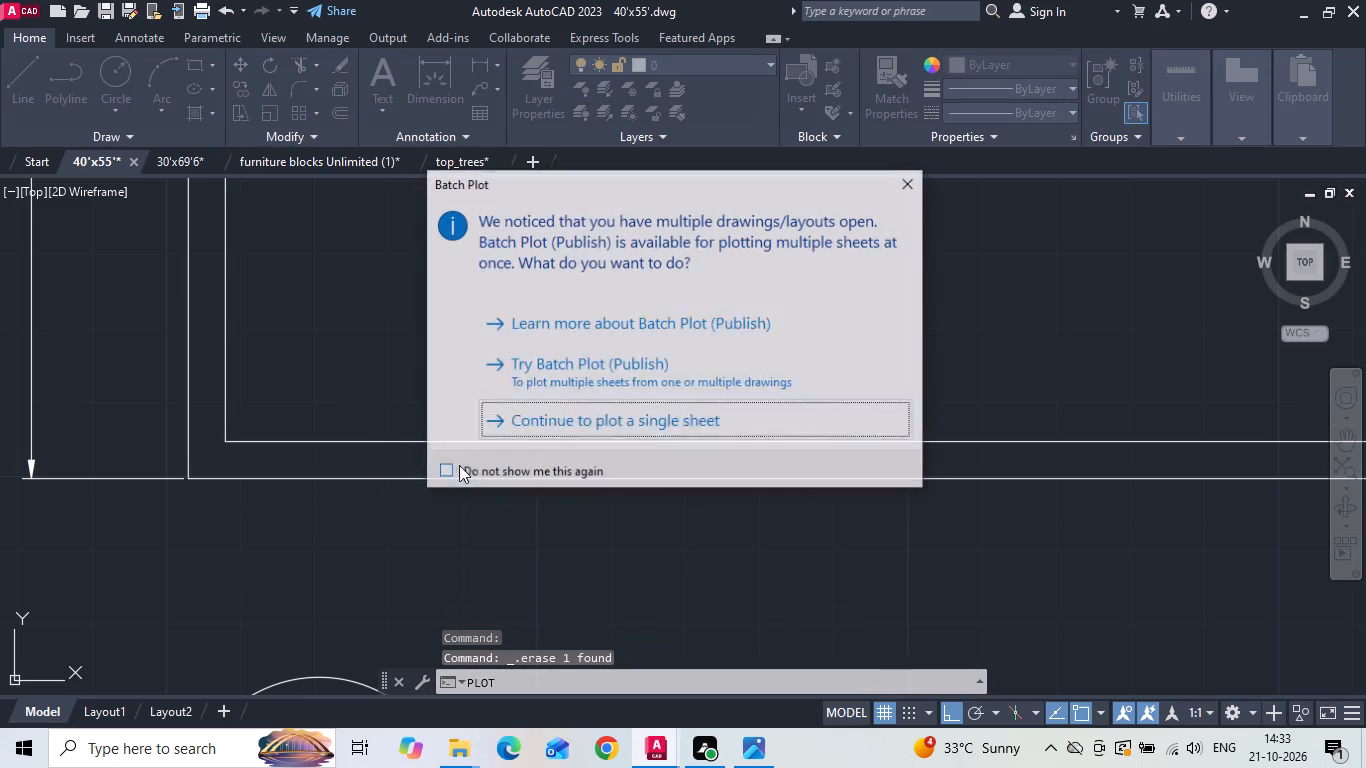
click(583, 422)
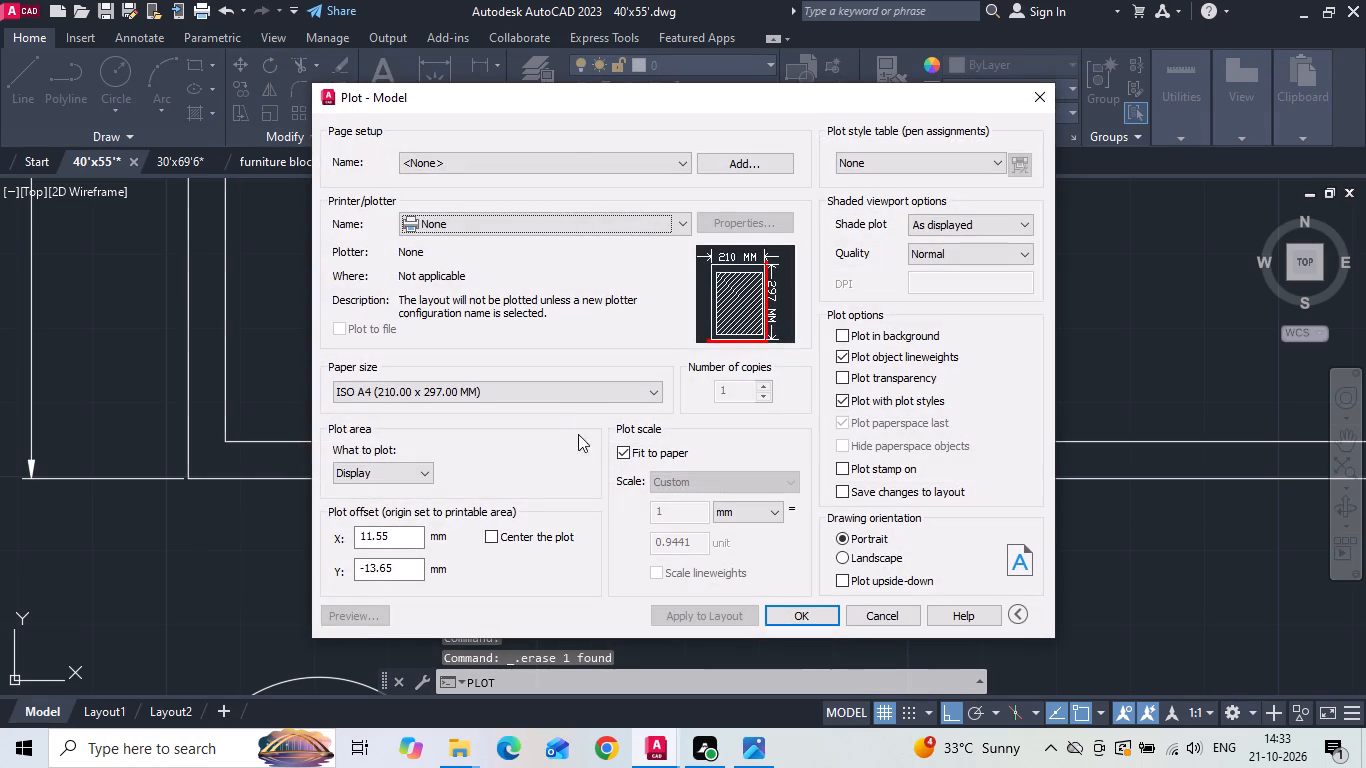
click(547, 155)
click(518, 198)
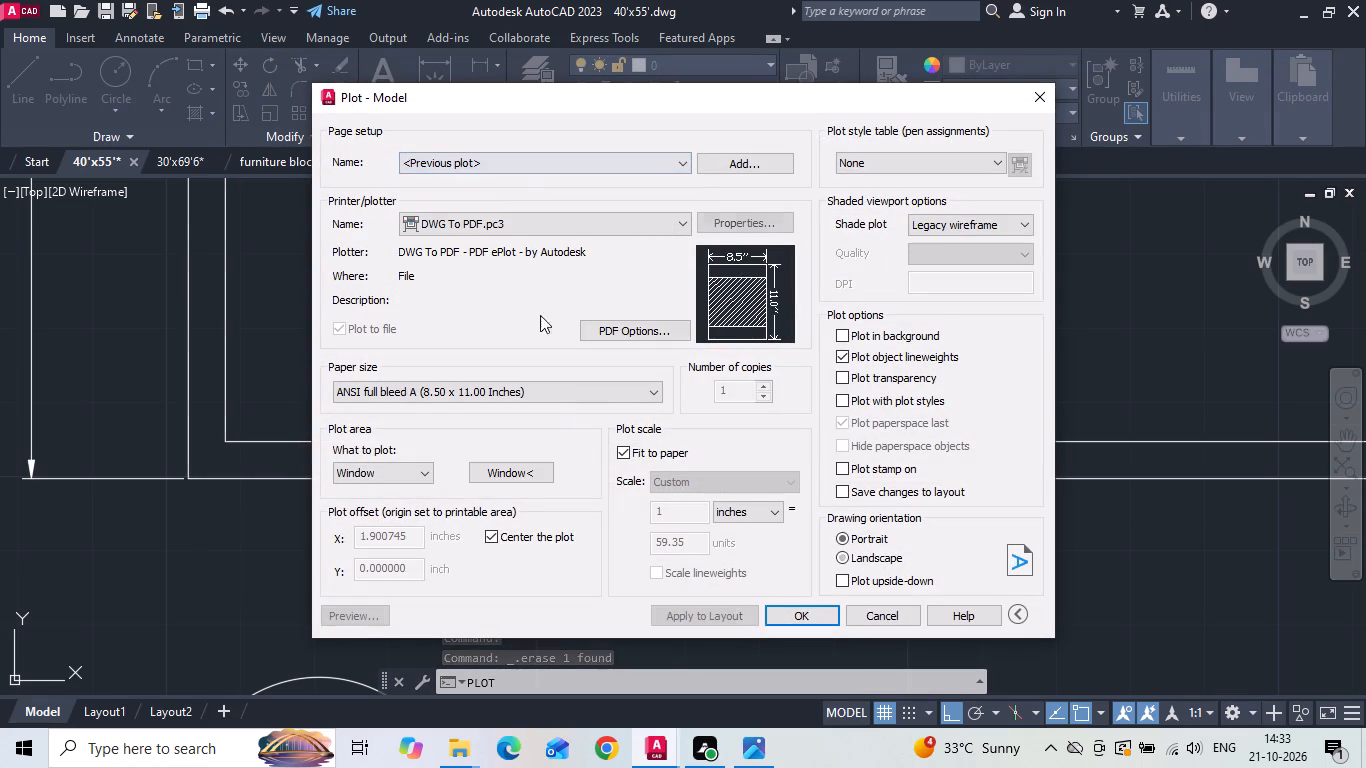
click(517, 466)
scroll(753, 479, down, 7)
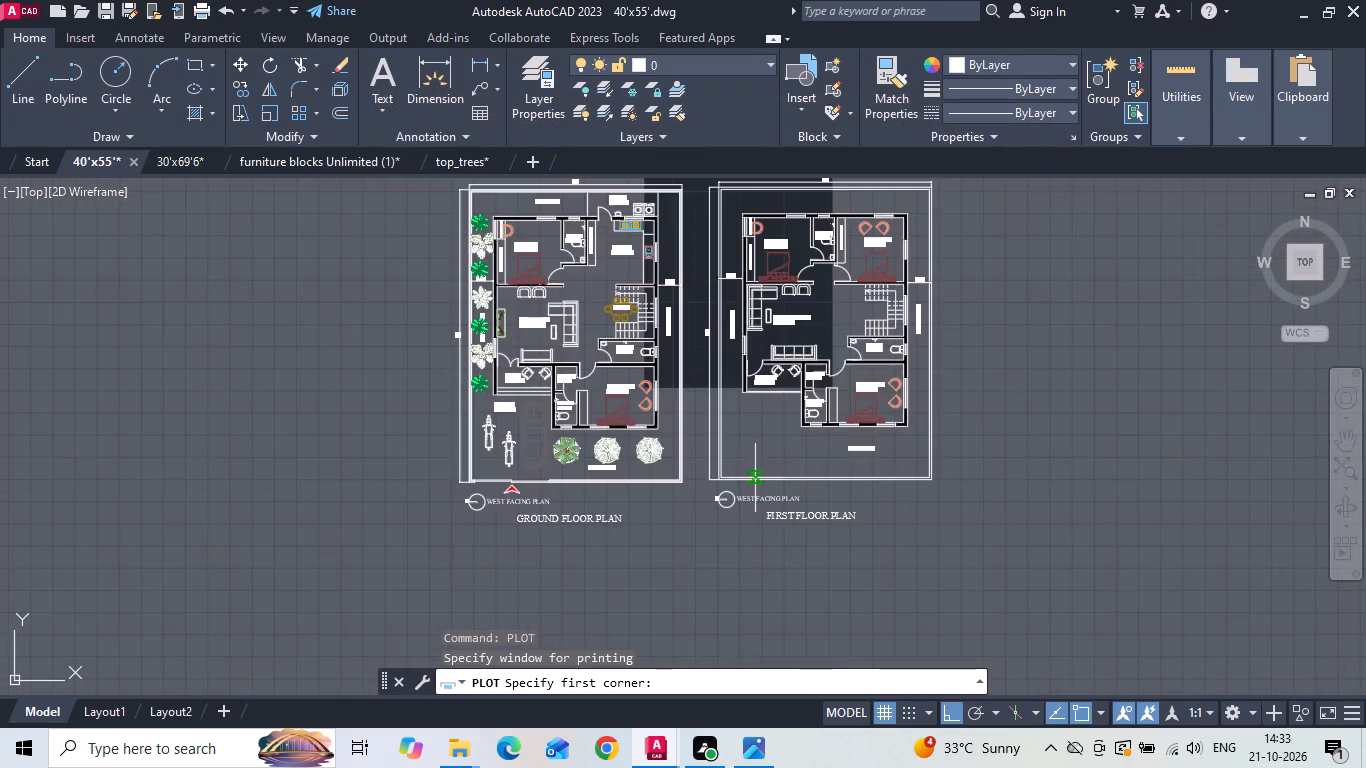
scroll(875, 397, down, 1)
drag(923, 250, 919, 260)
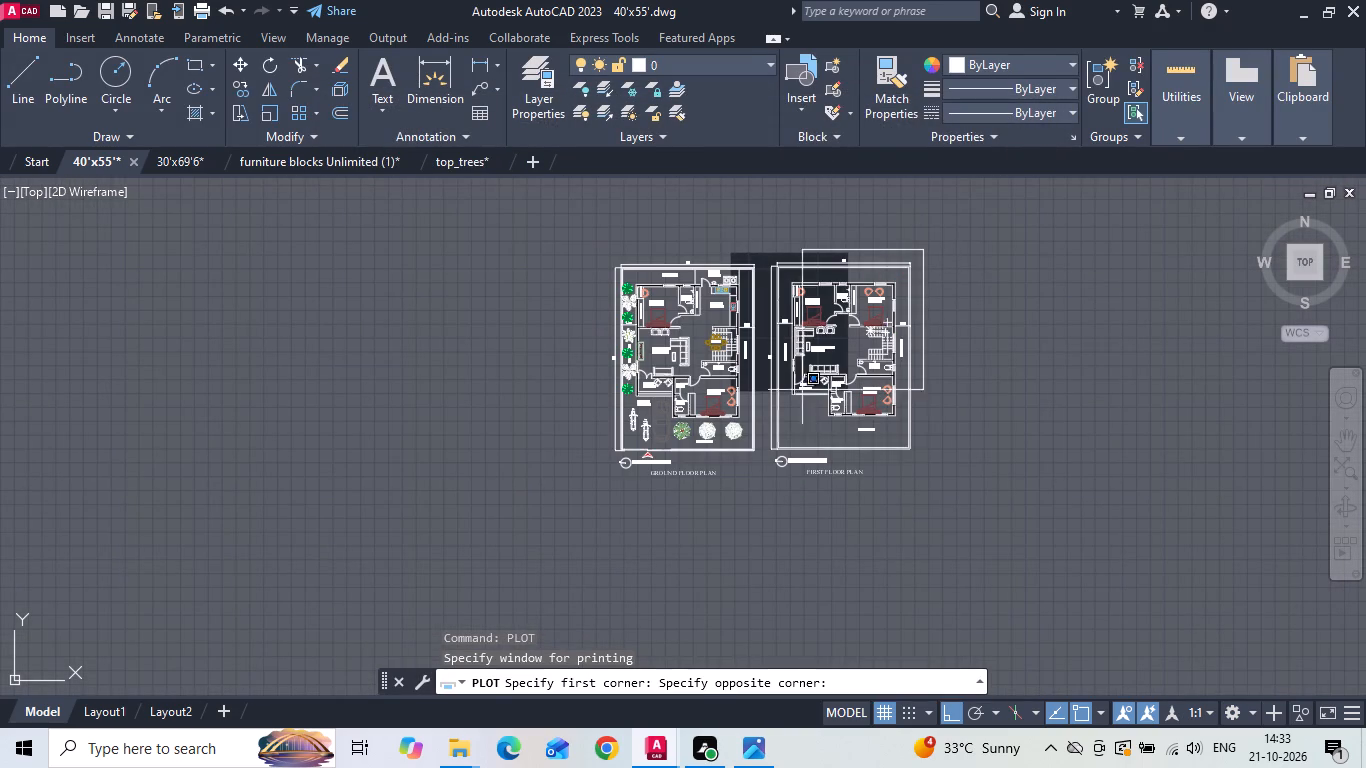
scroll(602, 488, up, 2)
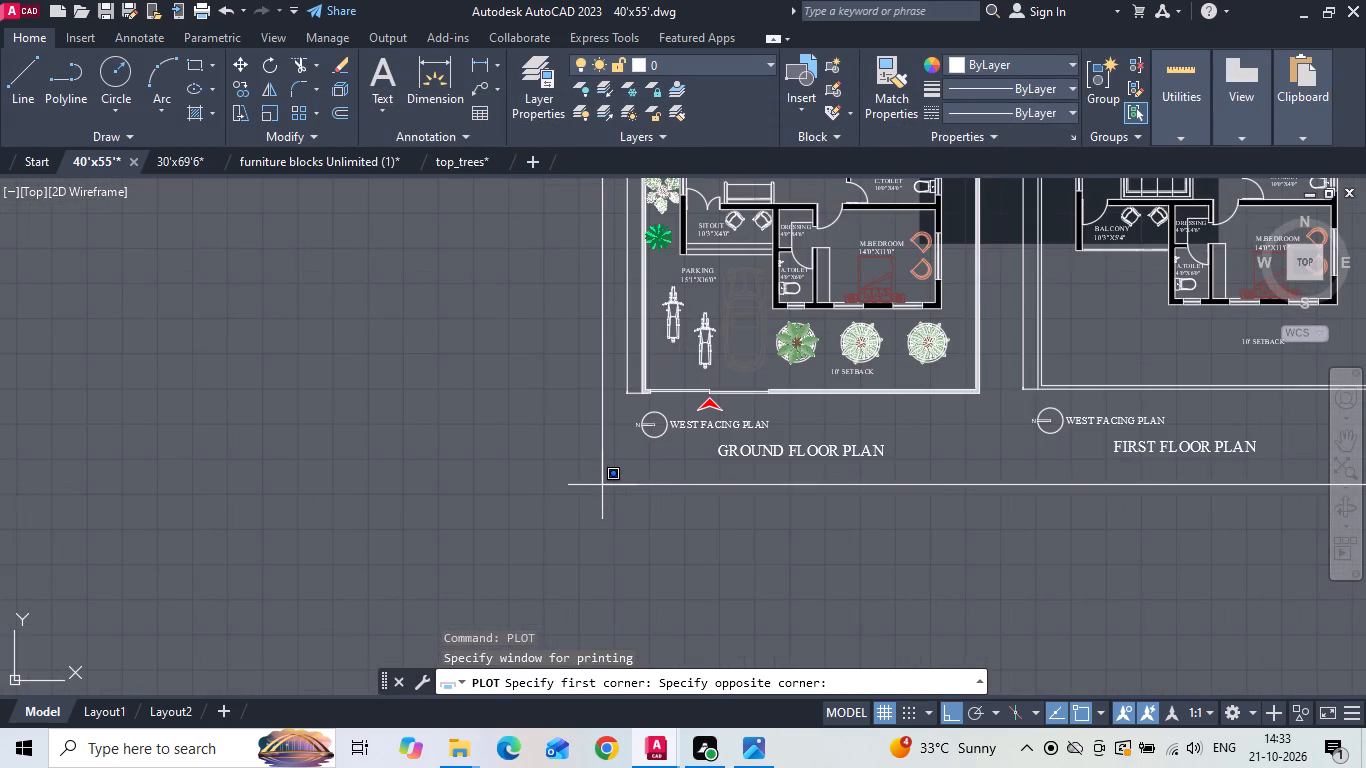
click(602, 475)
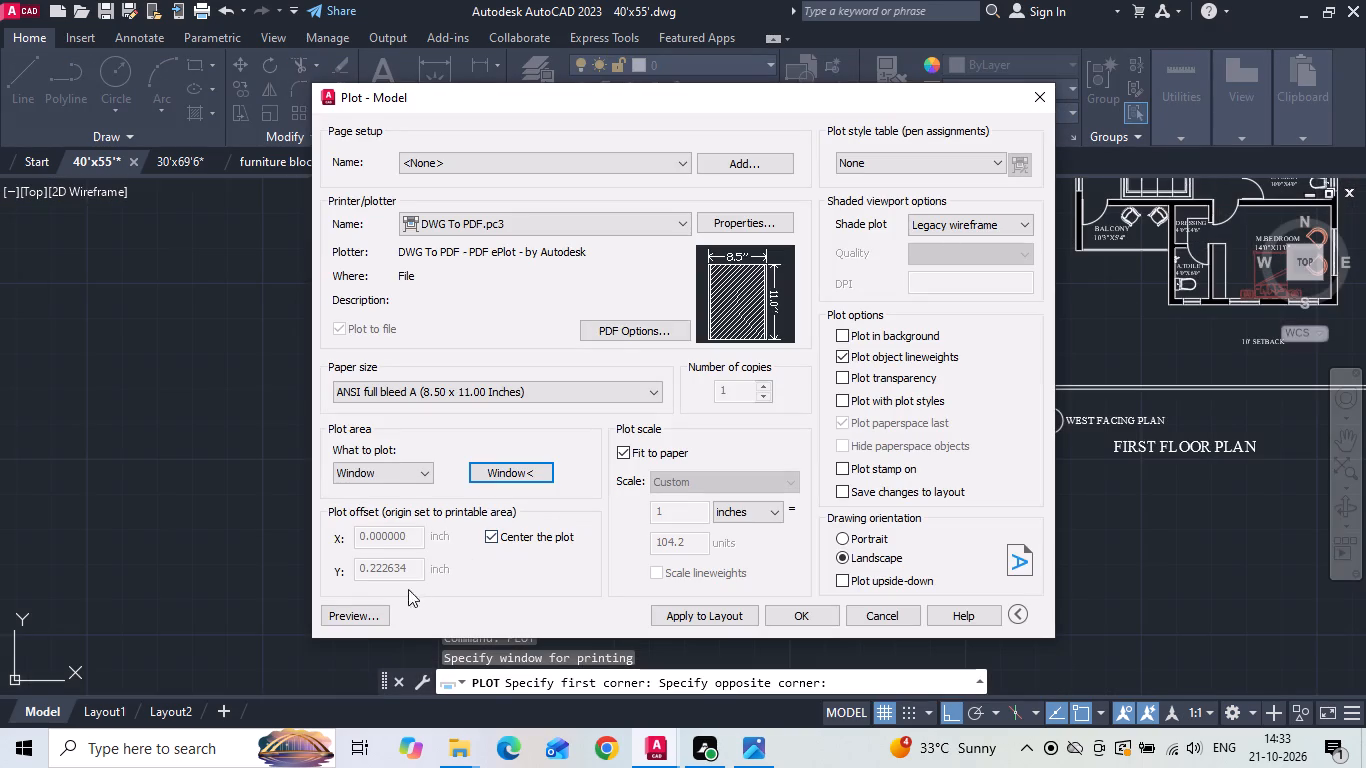
click(354, 618)
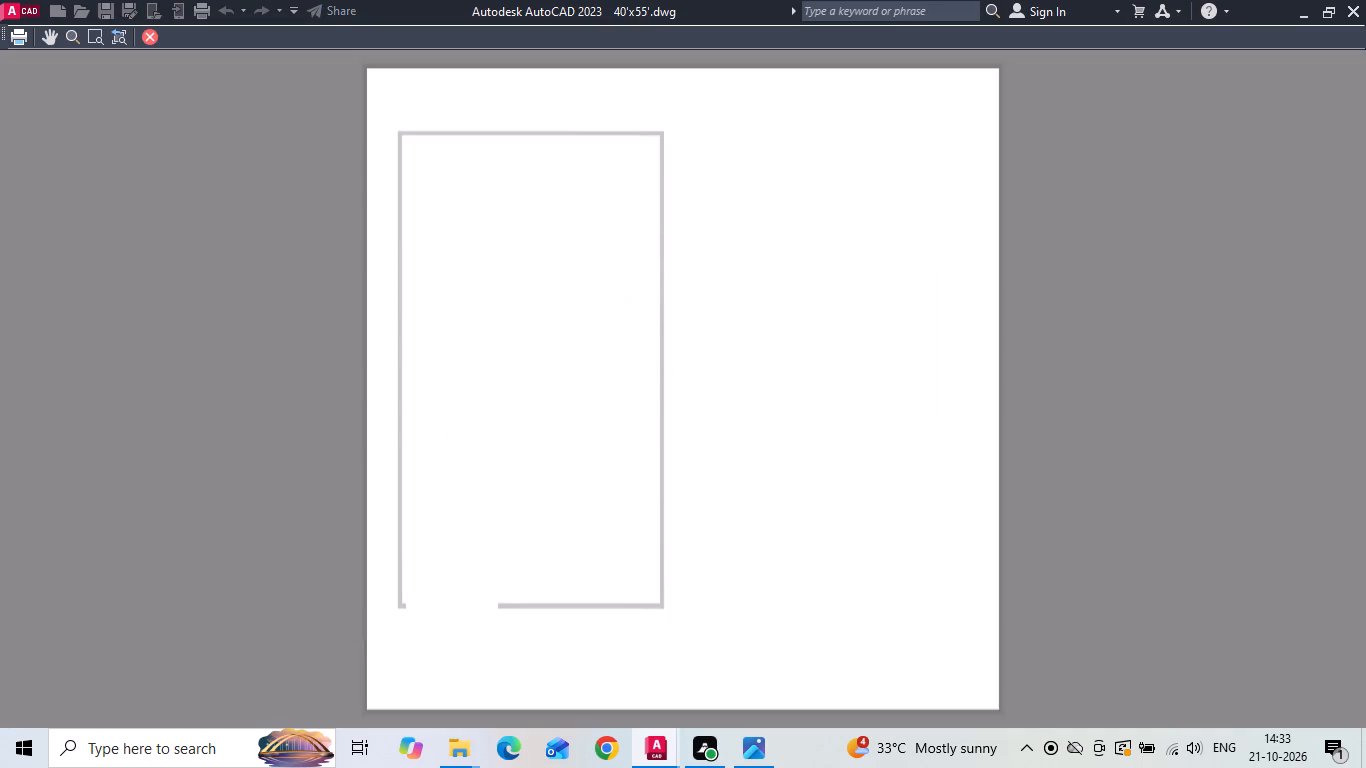
key(space)
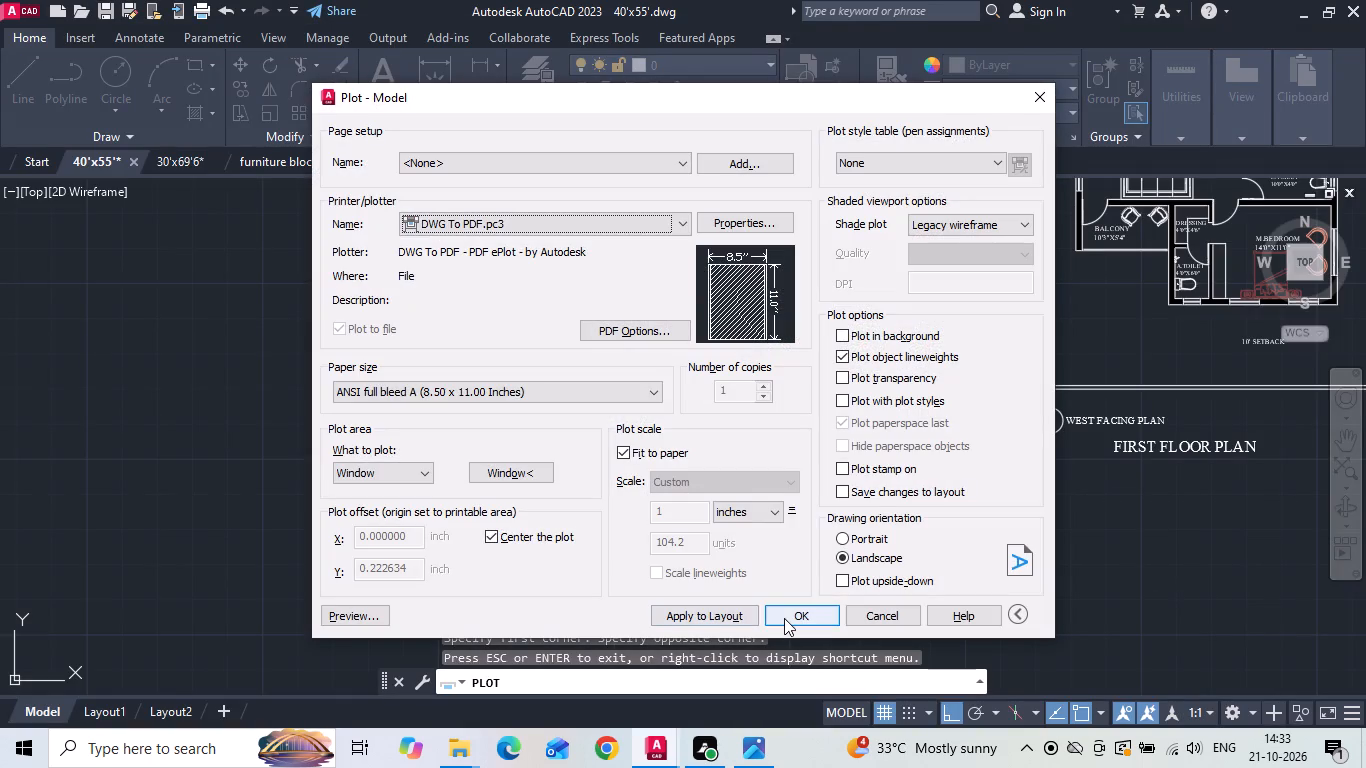
Plot to a PDF named 40'x55' PLAN in the Desktop INTERNSHIP folder 21102026, and close the PDF that opens.
click(784, 618)
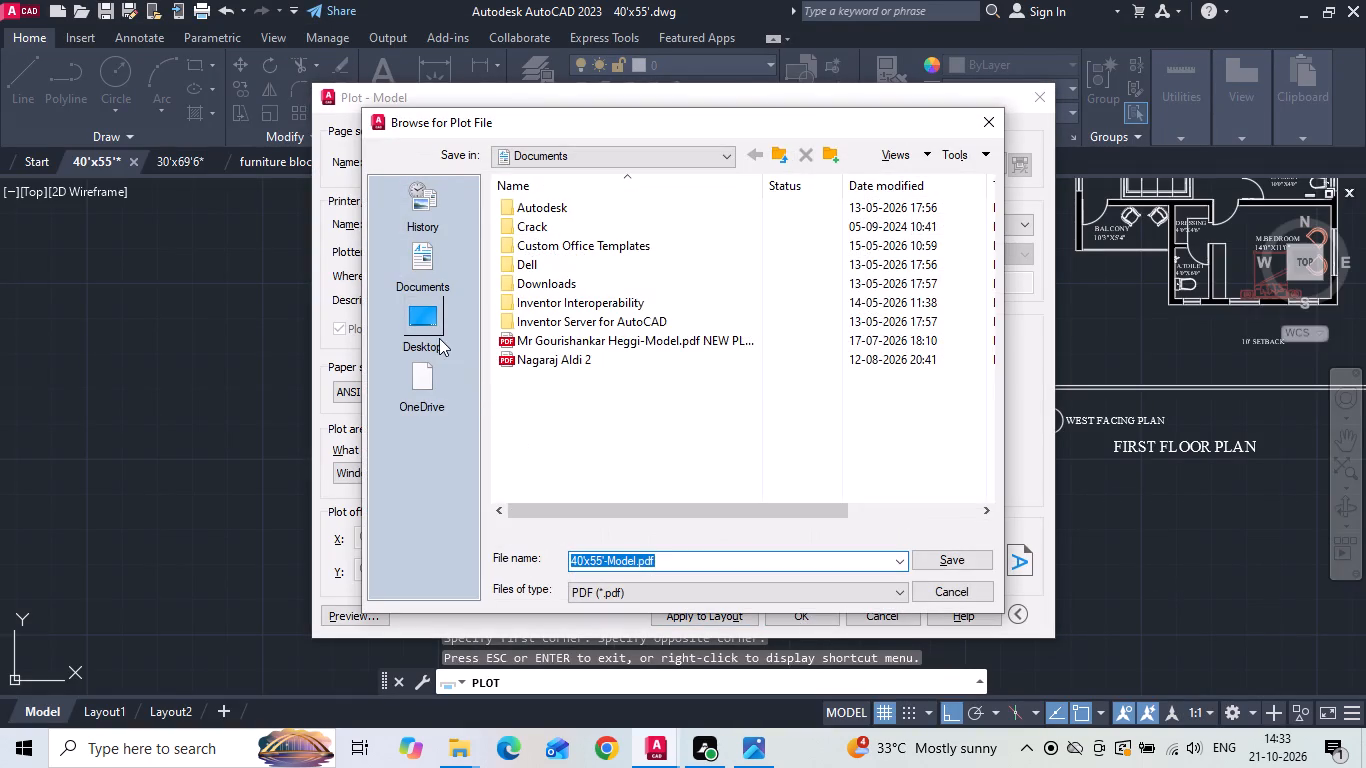
click(439, 338)
double_click(544, 318)
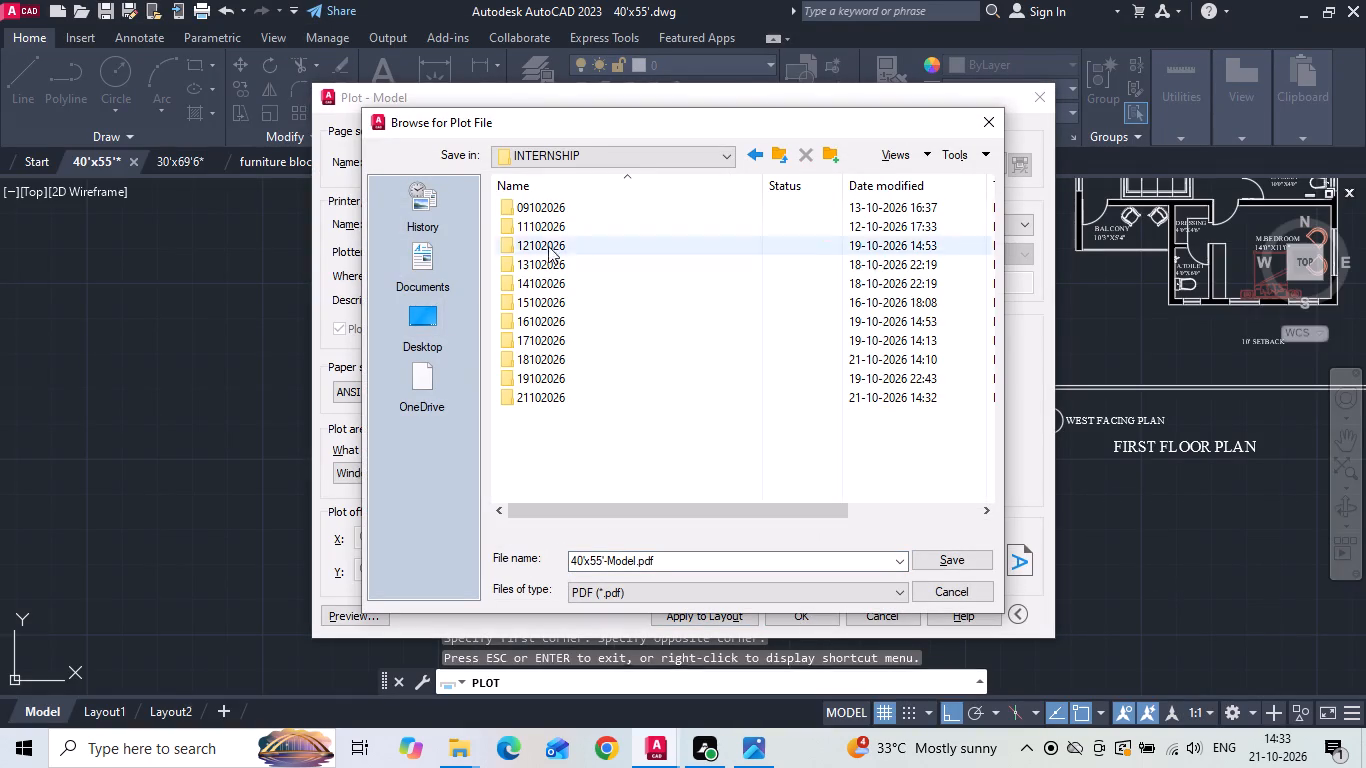
double_click(538, 399)
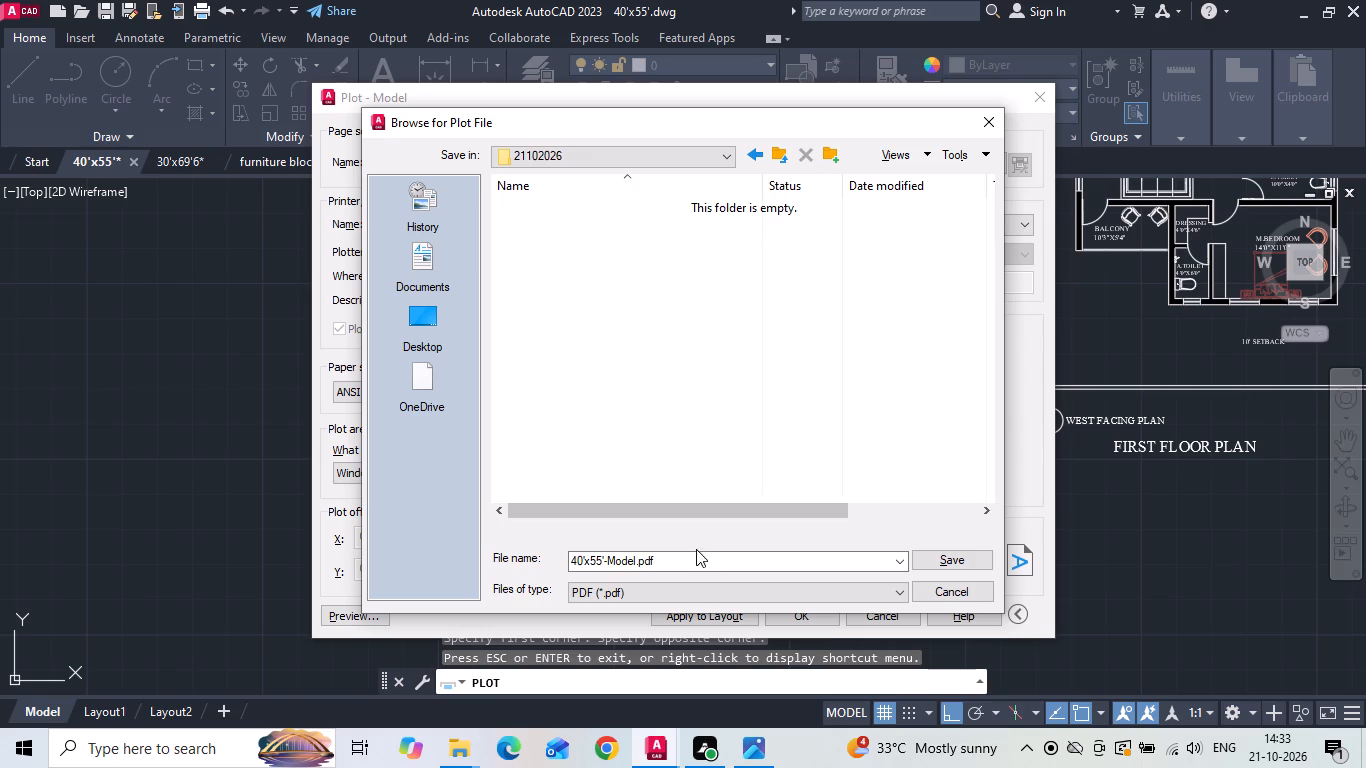
click(696, 556)
click(696, 556)
key(BackSpace)
key(BackSpace)
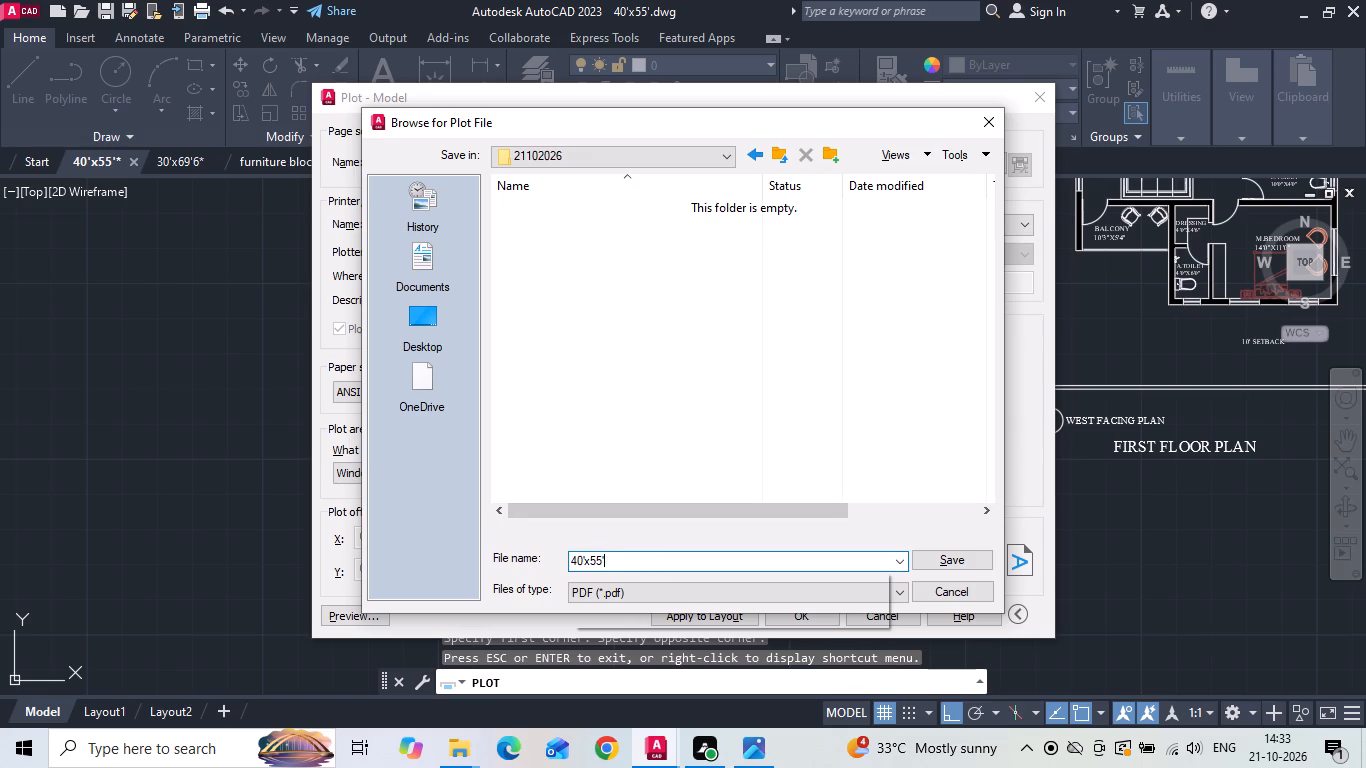
key(space)
text(PLAN)
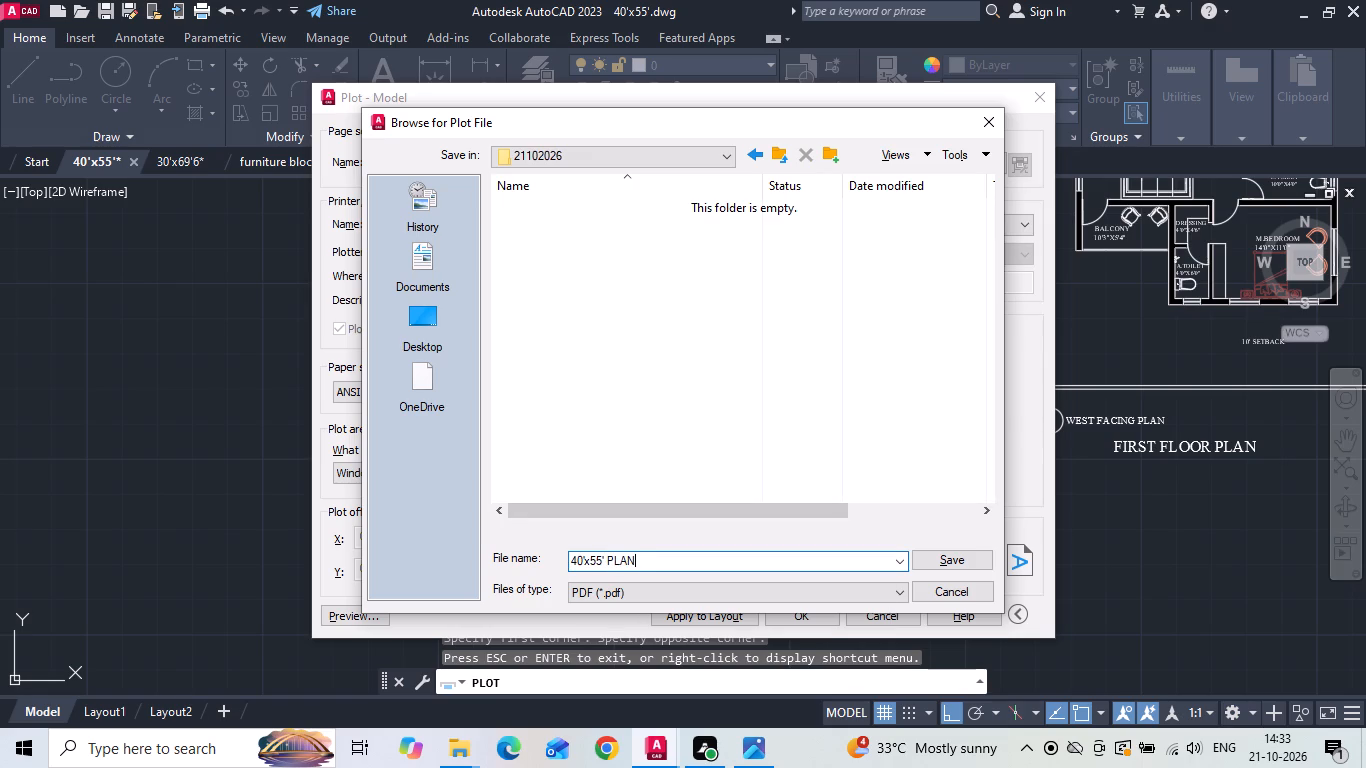
key(space)
click(963, 562)
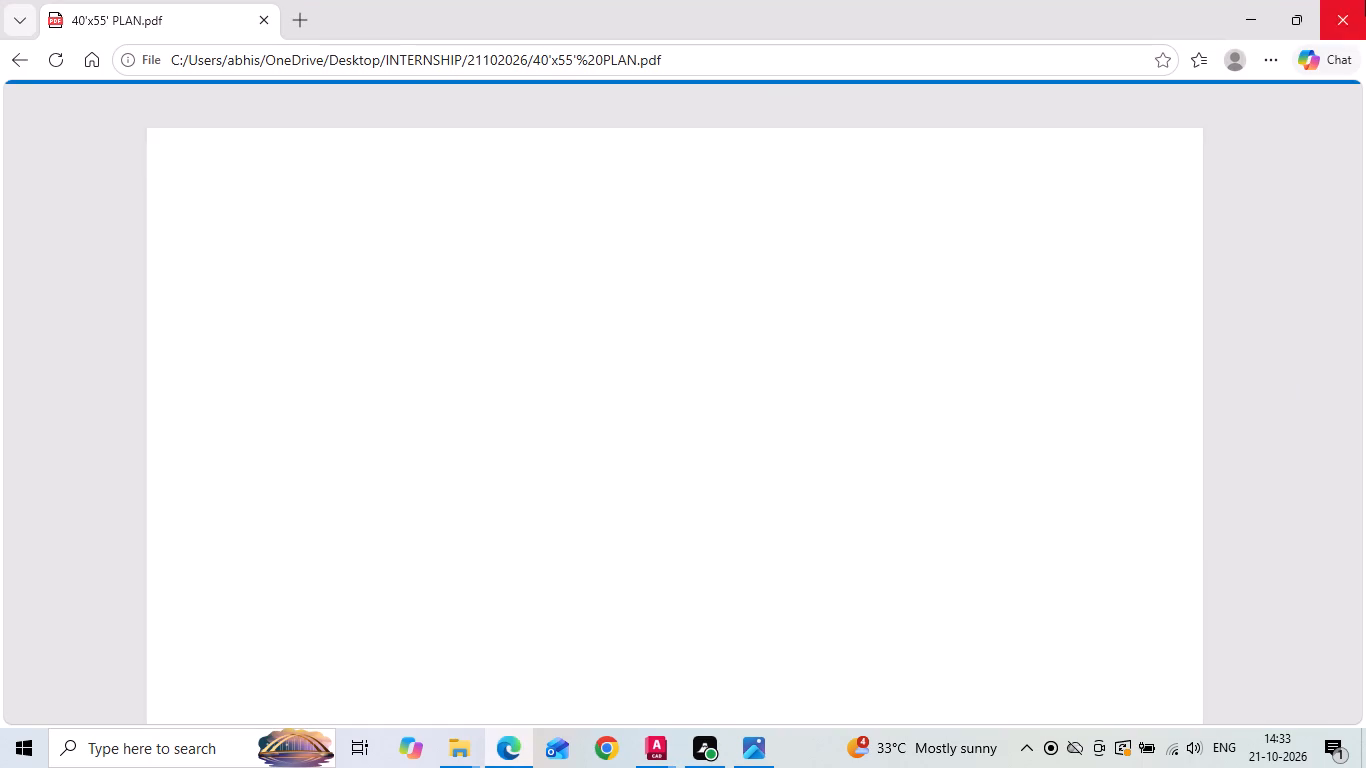
click(1365, 0)
Set up a portrait single-sheet plot from the previous plot settings, window only the GROUND FLOOR PLAN with its title, and preview it.
text(PLO)
text(T)
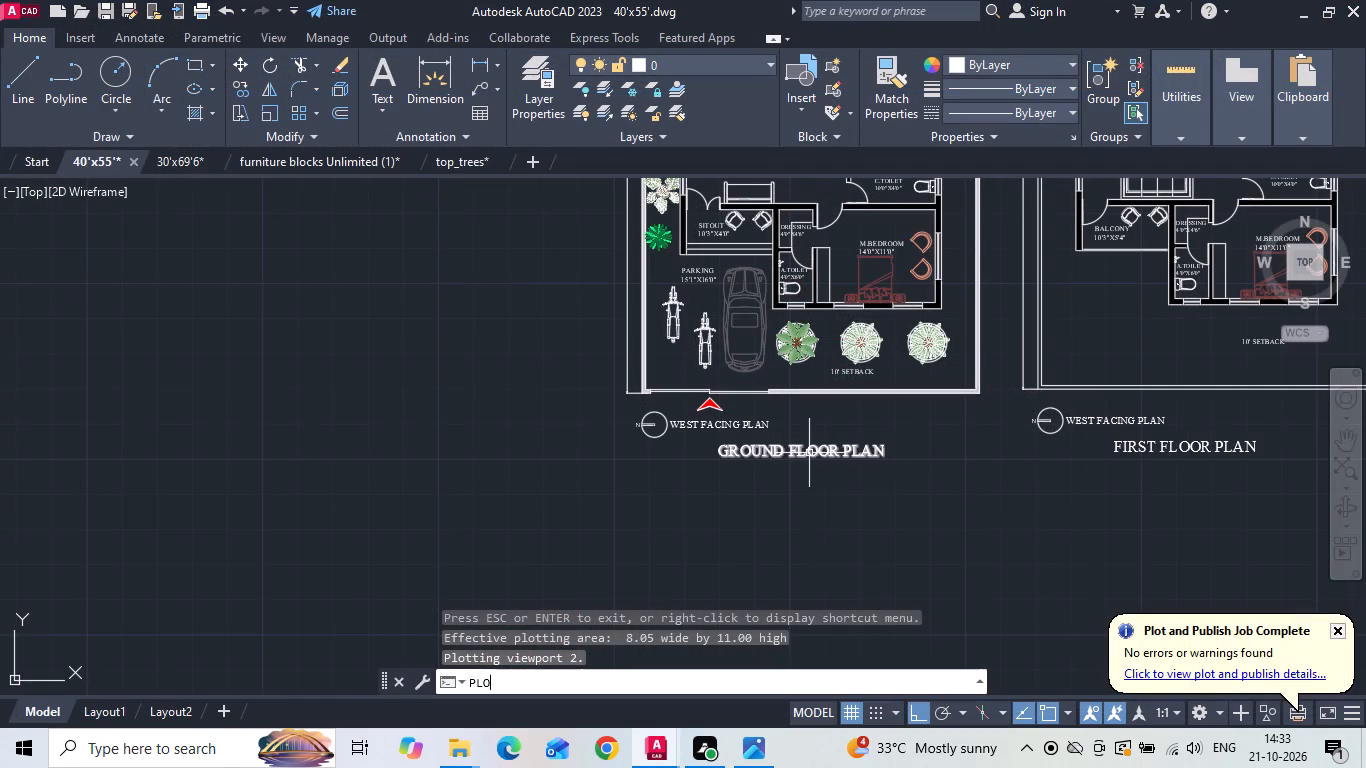
key(space)
click(575, 420)
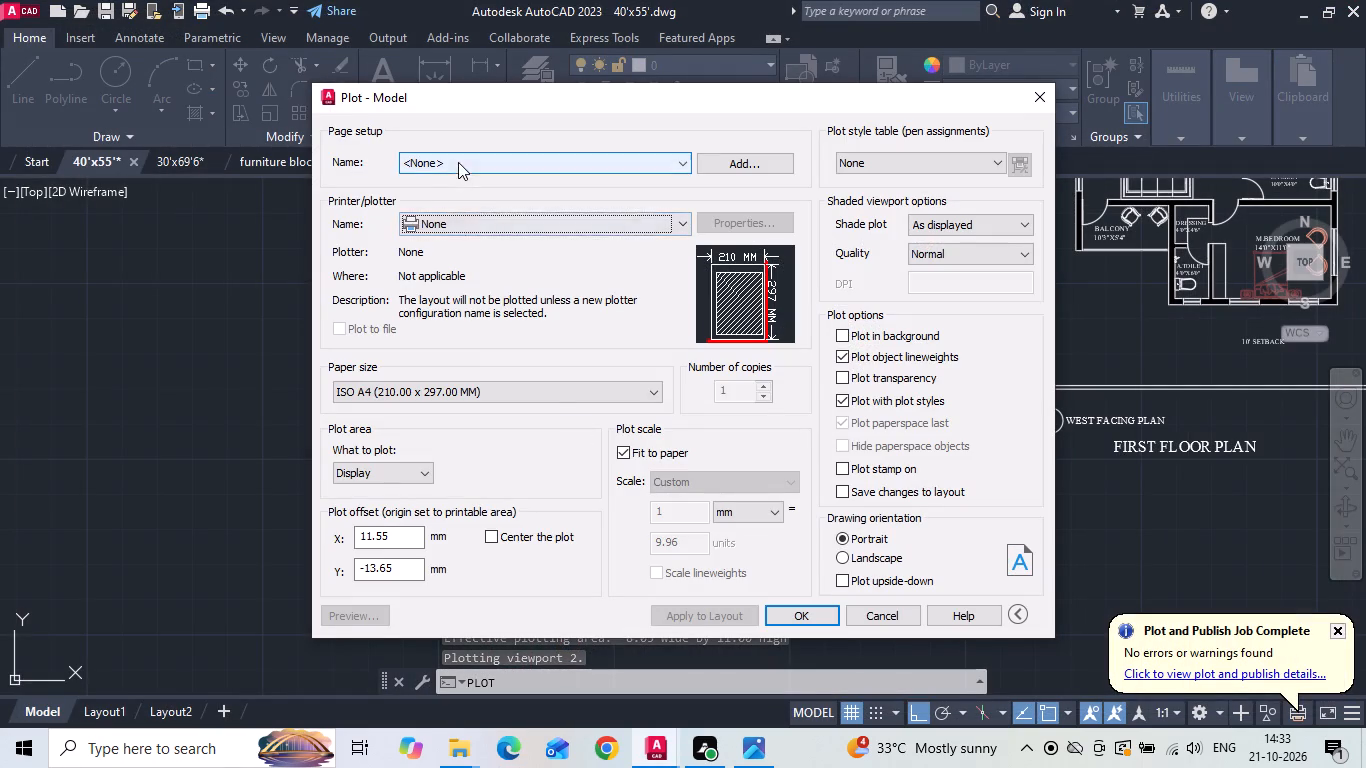
click(458, 161)
click(453, 194)
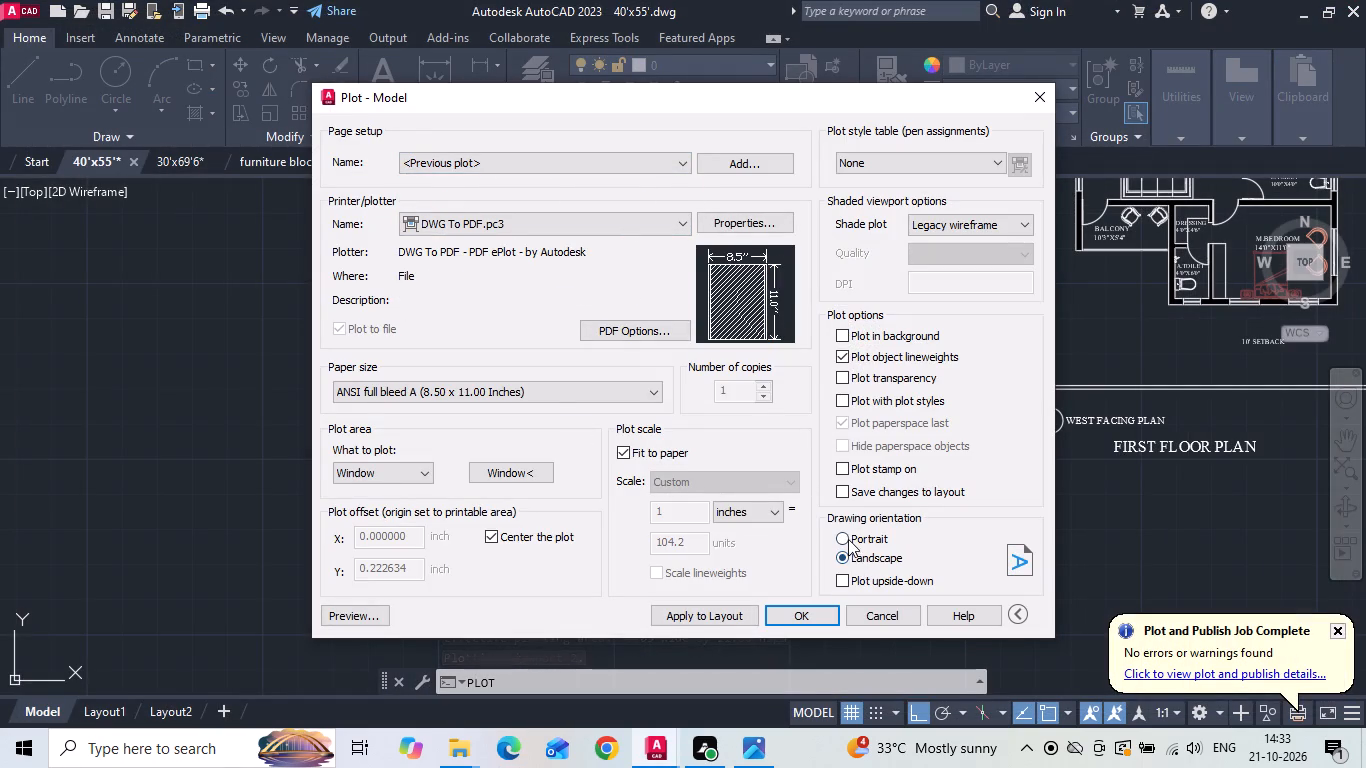
click(847, 538)
click(531, 470)
scroll(529, 491, down, 3)
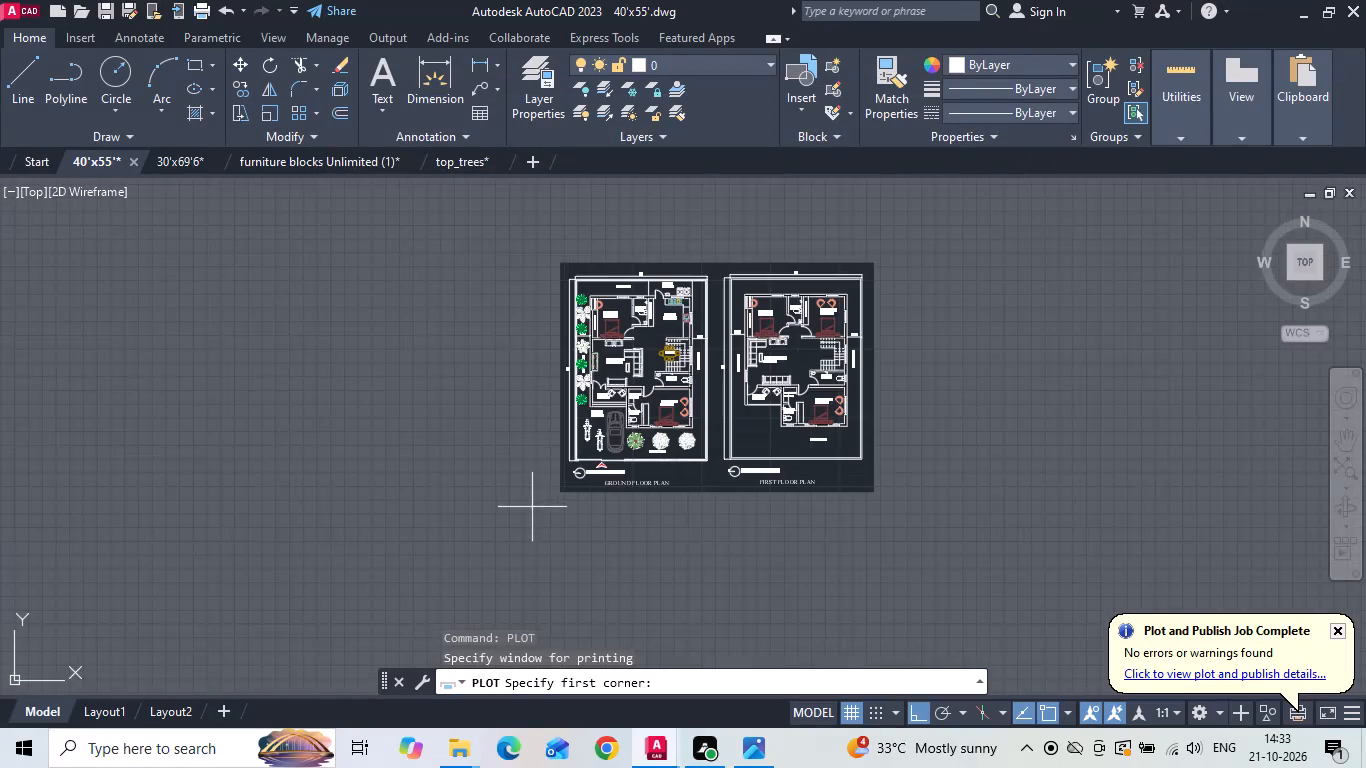
scroll(548, 271, up, 3)
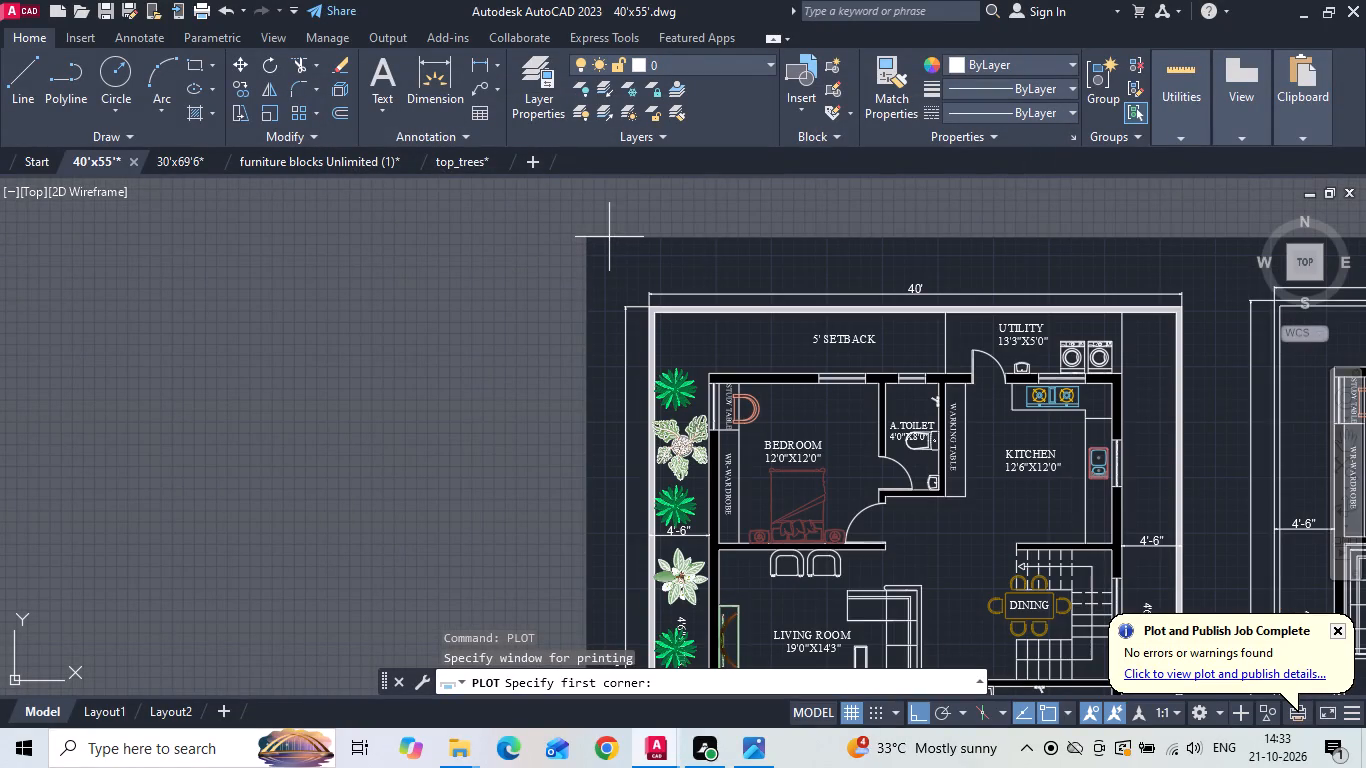
click(602, 236)
scroll(601, 238, down, 2)
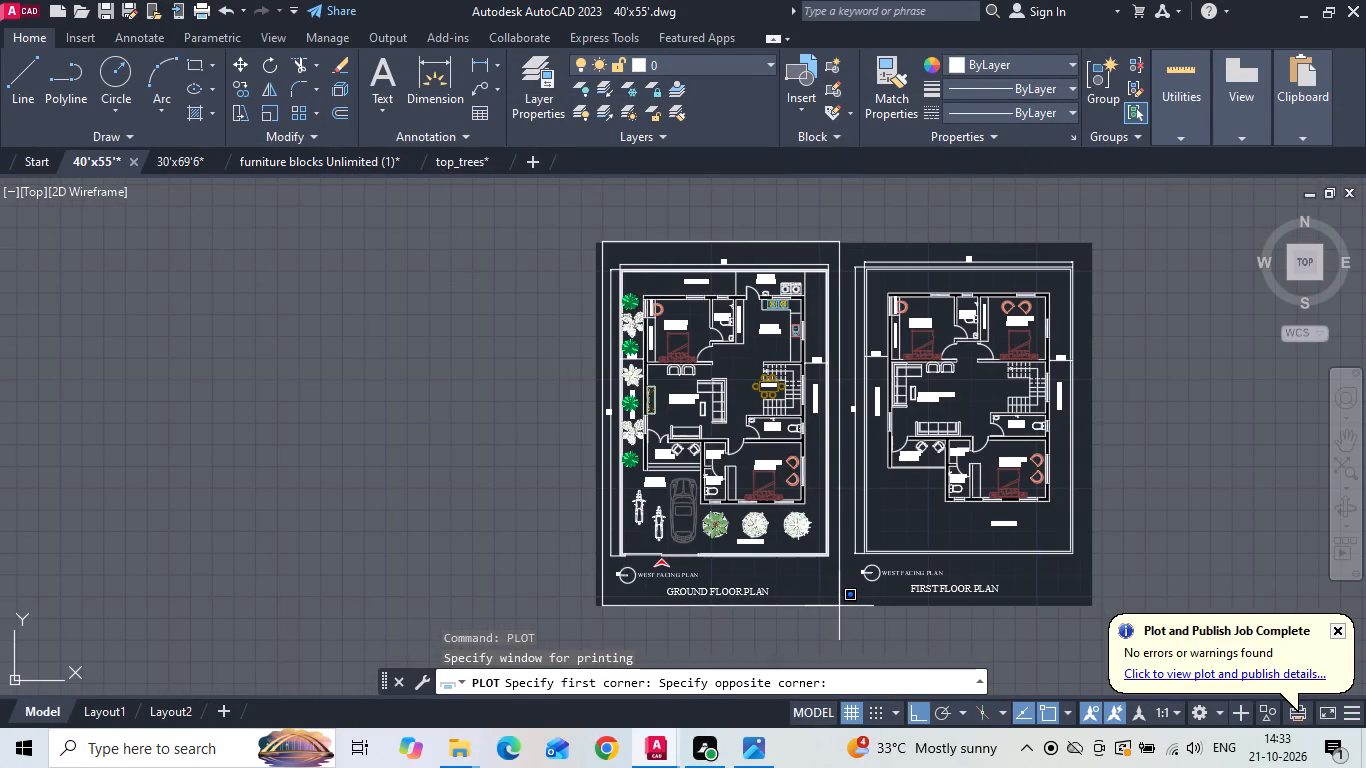
click(841, 606)
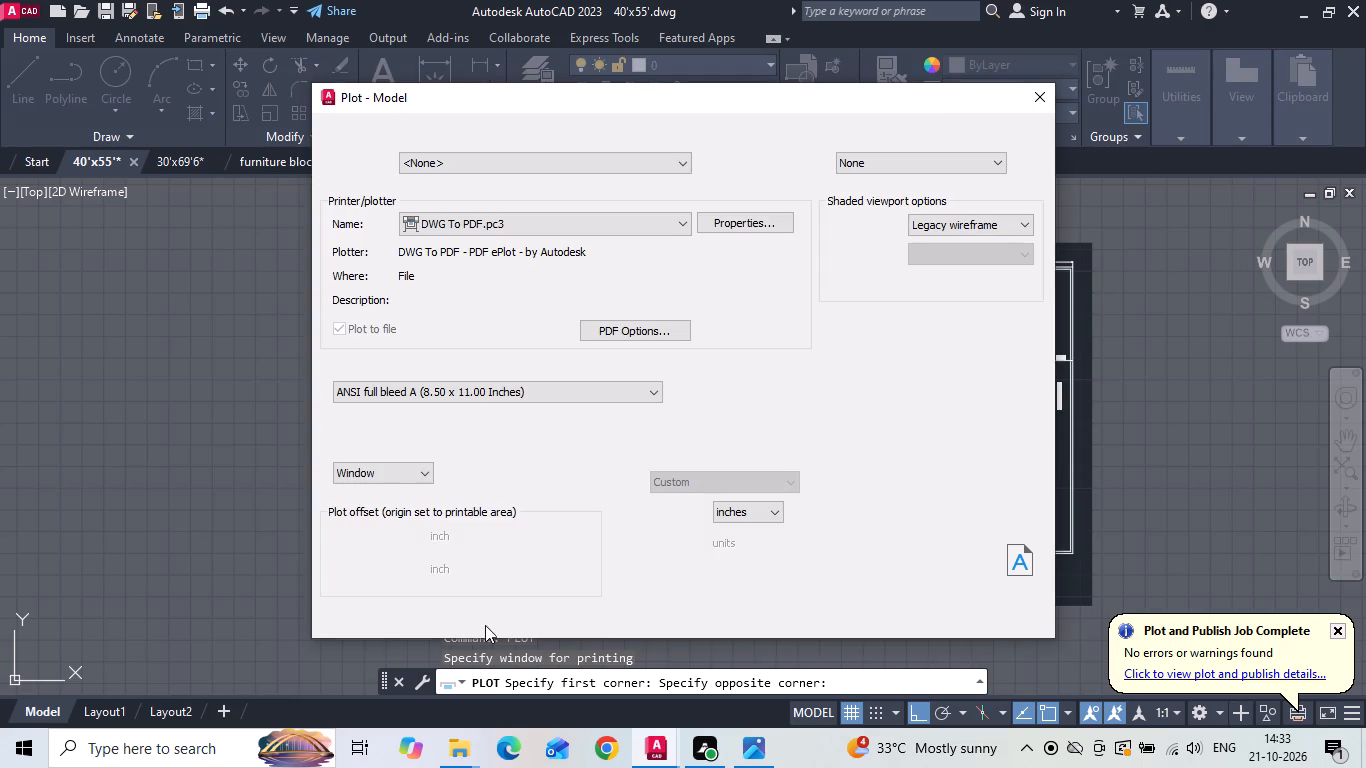
click(363, 621)
key(space)
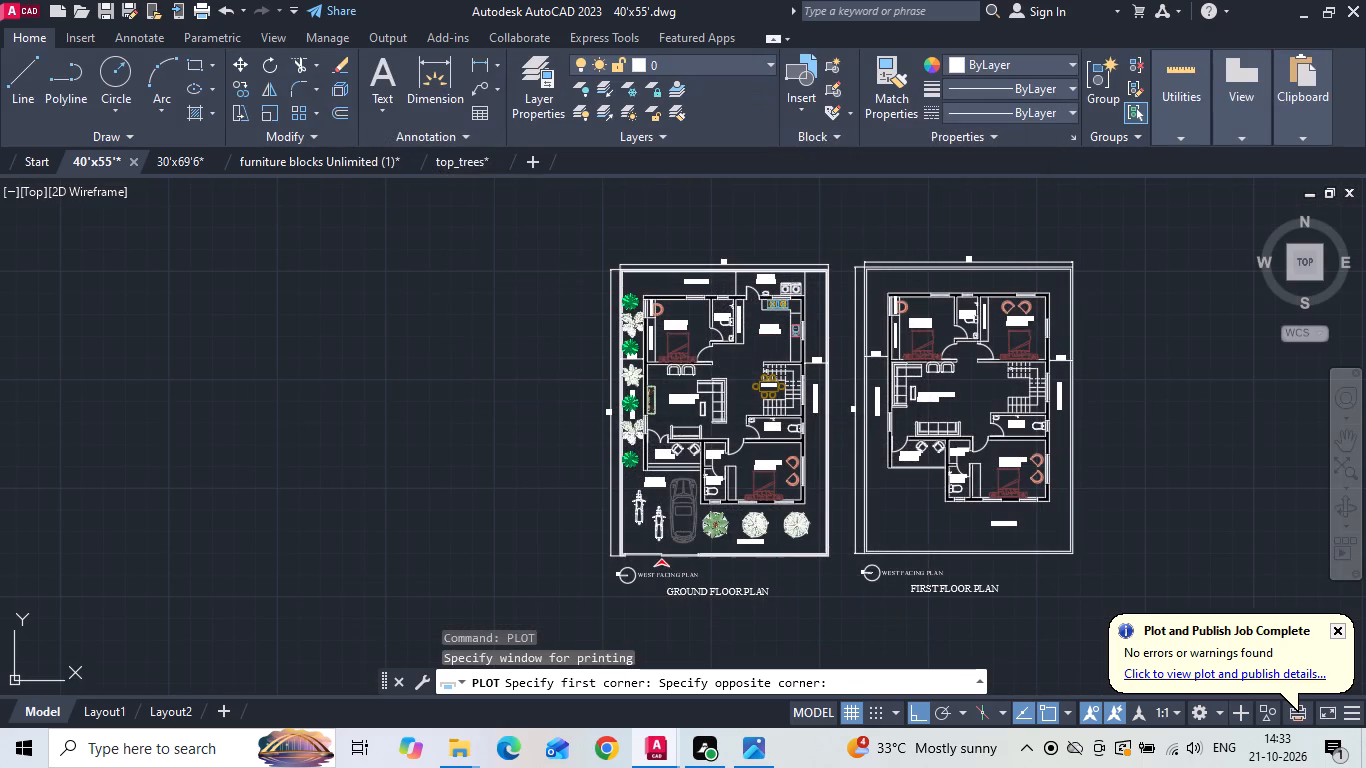
Plot the ground floor to a PDF named 40'x55' GF in the 21102026 folder, and close the PDF that opens.
click(774, 616)
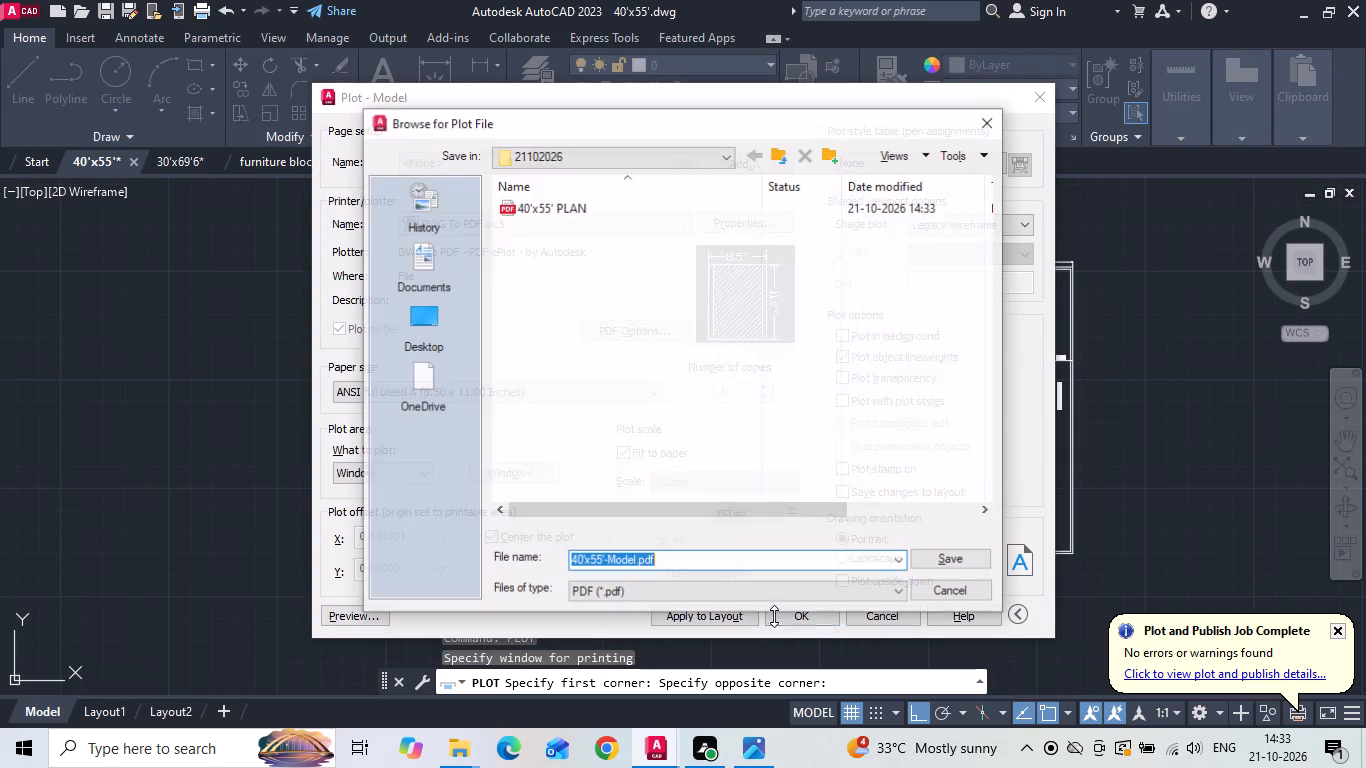
click(681, 560)
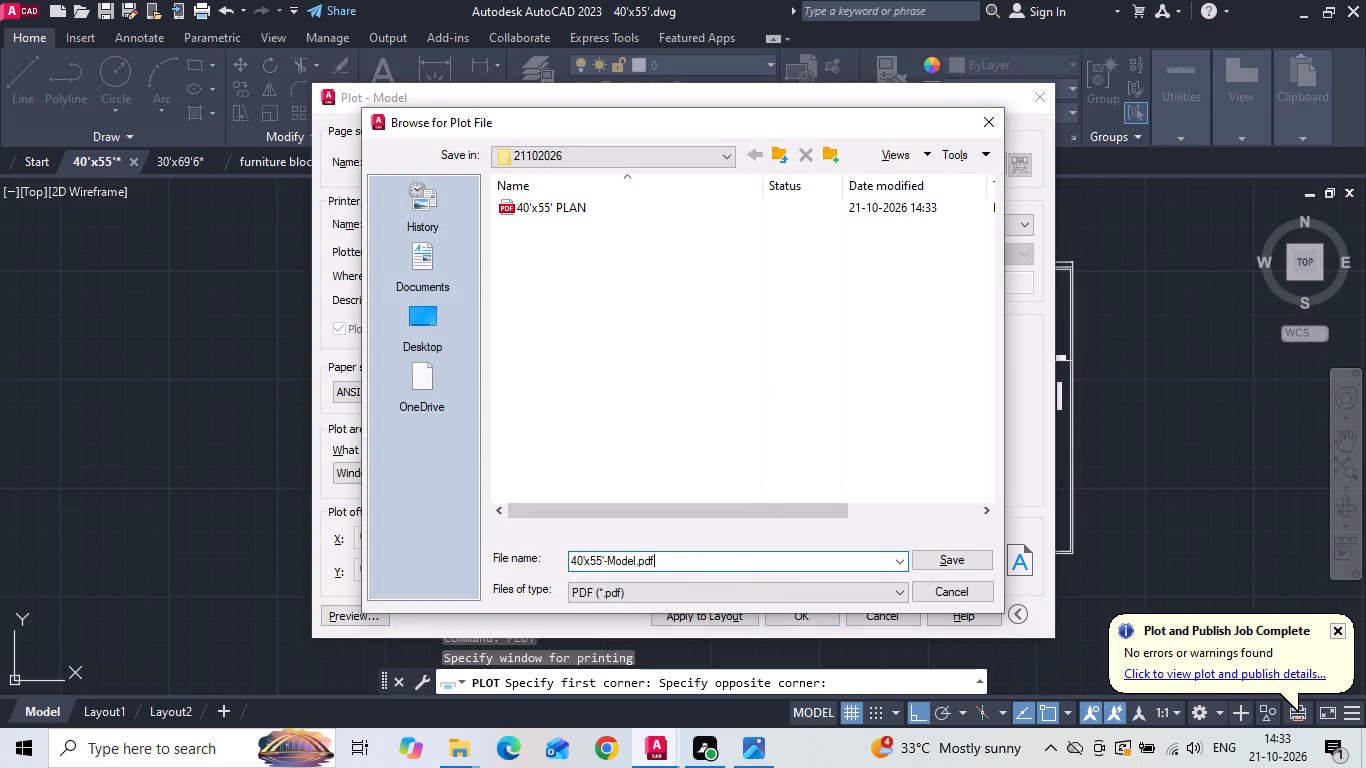
key(BackSpace)
key(BackSpace)
key(BackSpace)
key(BackSpace)
key(BackSpace)
key(BackSpace)
key(BackSpace)
key(BackSpace)
key(BackSpace)
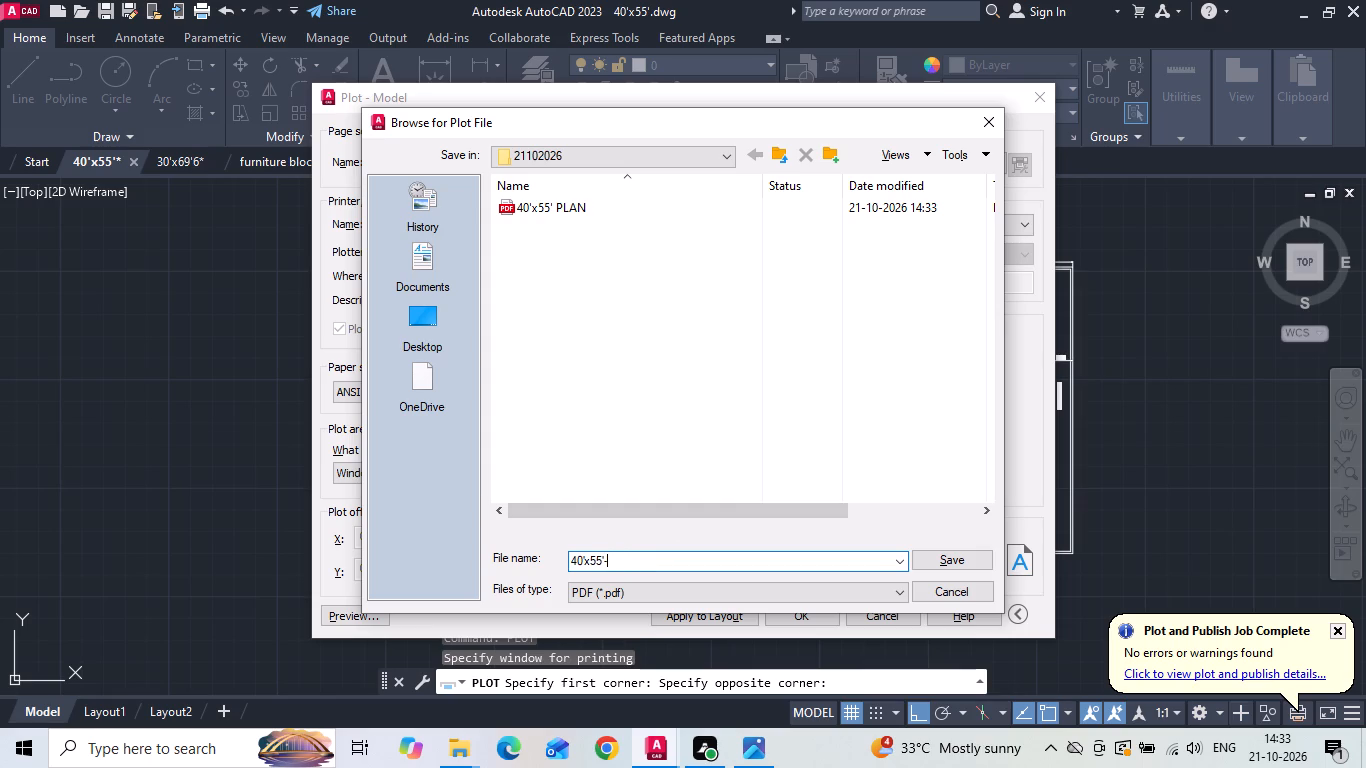
key(BackSpace)
key(space)
text(GF)
key(space)
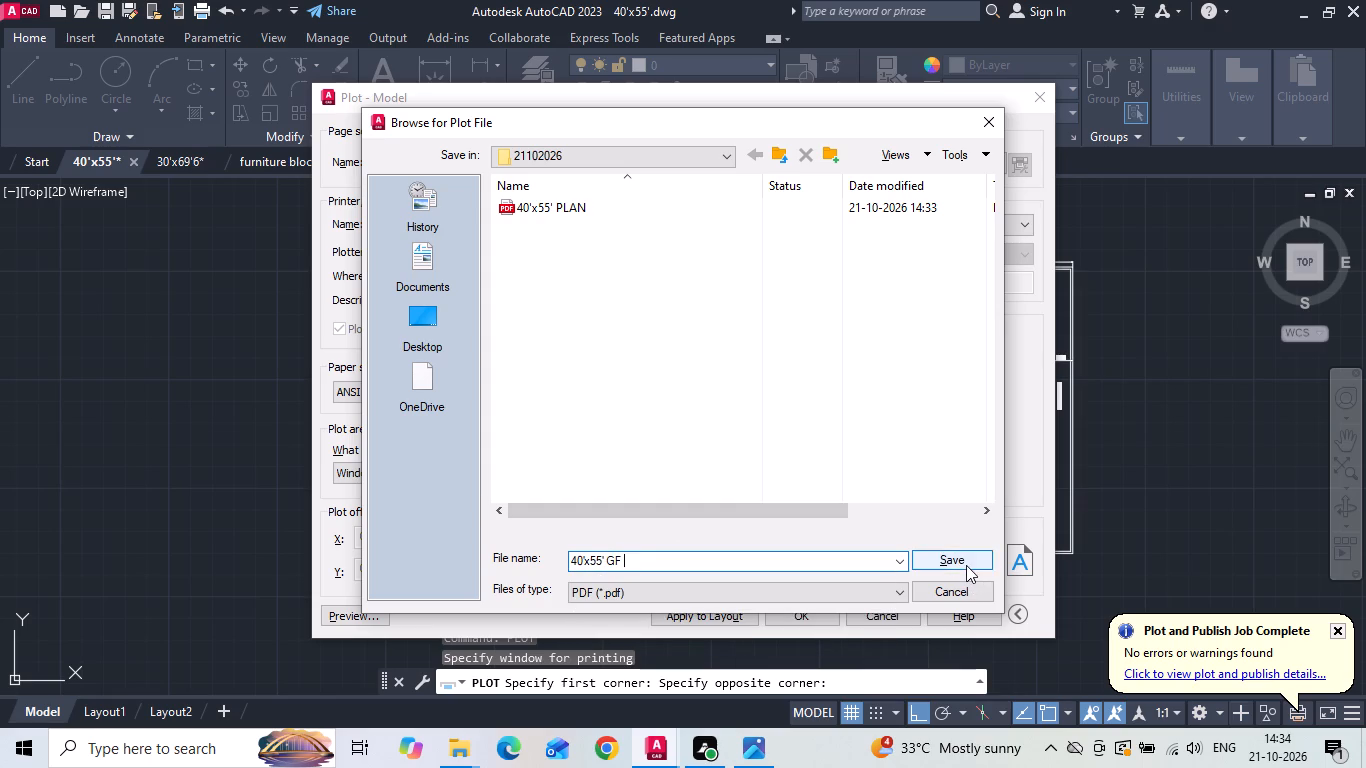
click(966, 565)
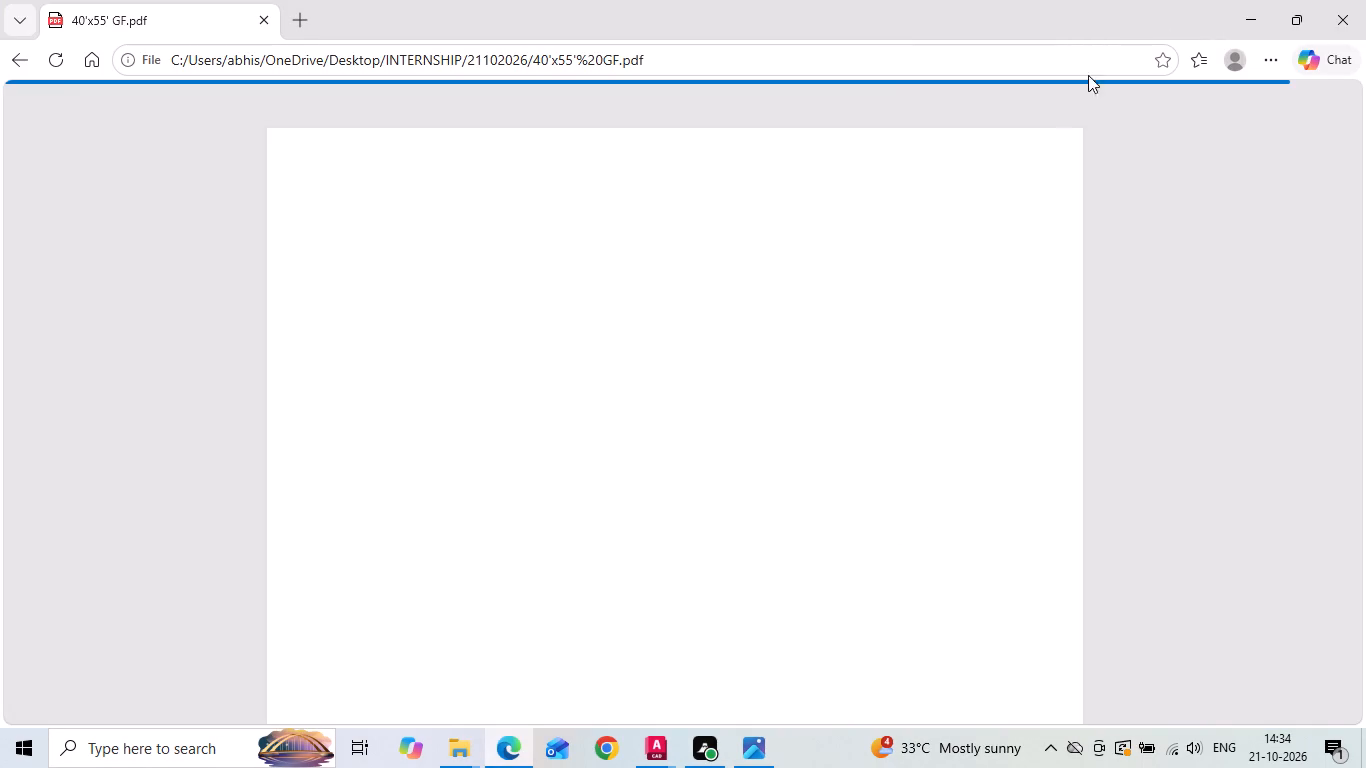
click(1364, 0)
Set up another single-sheet plot from the previous plot settings, window only the FIRST FLOOR PLAN with its title, and preview it.
key(space)
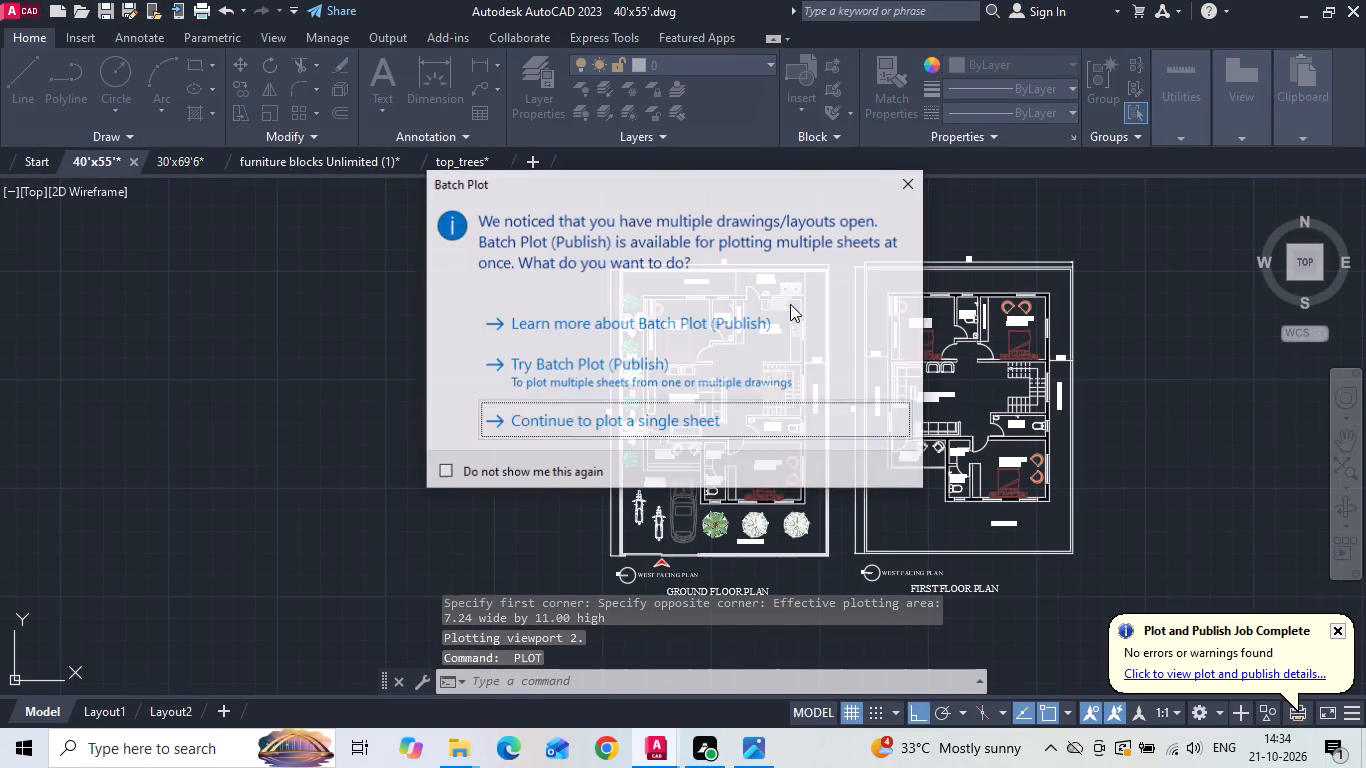
click(543, 424)
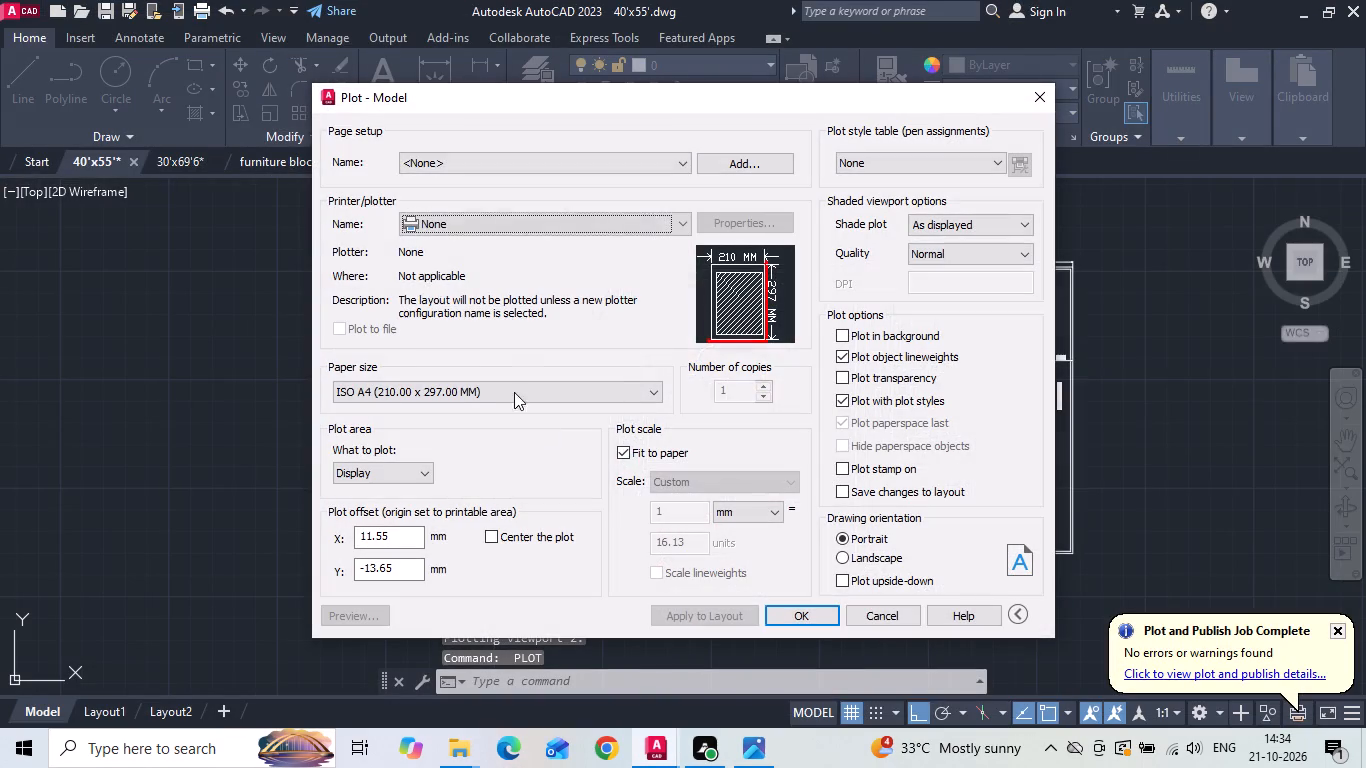
click(424, 159)
click(426, 193)
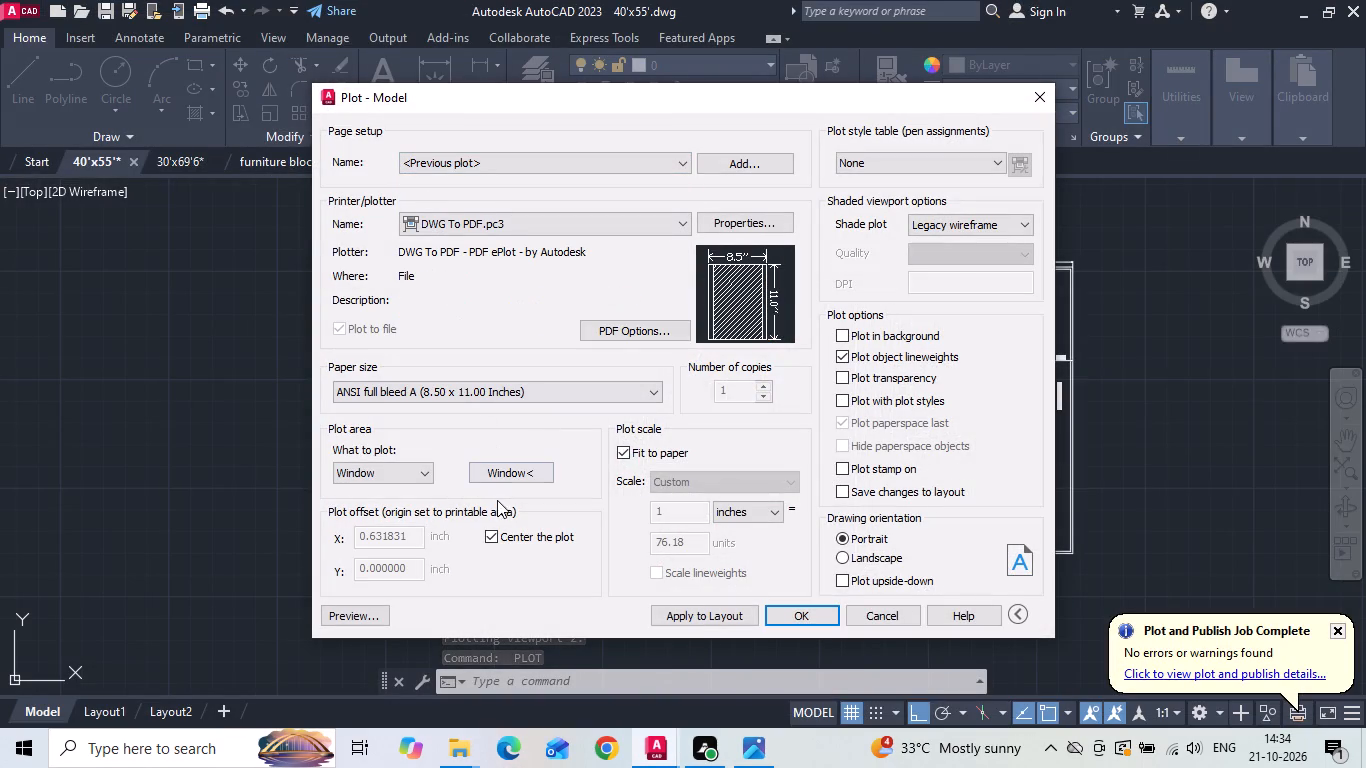
click(504, 474)
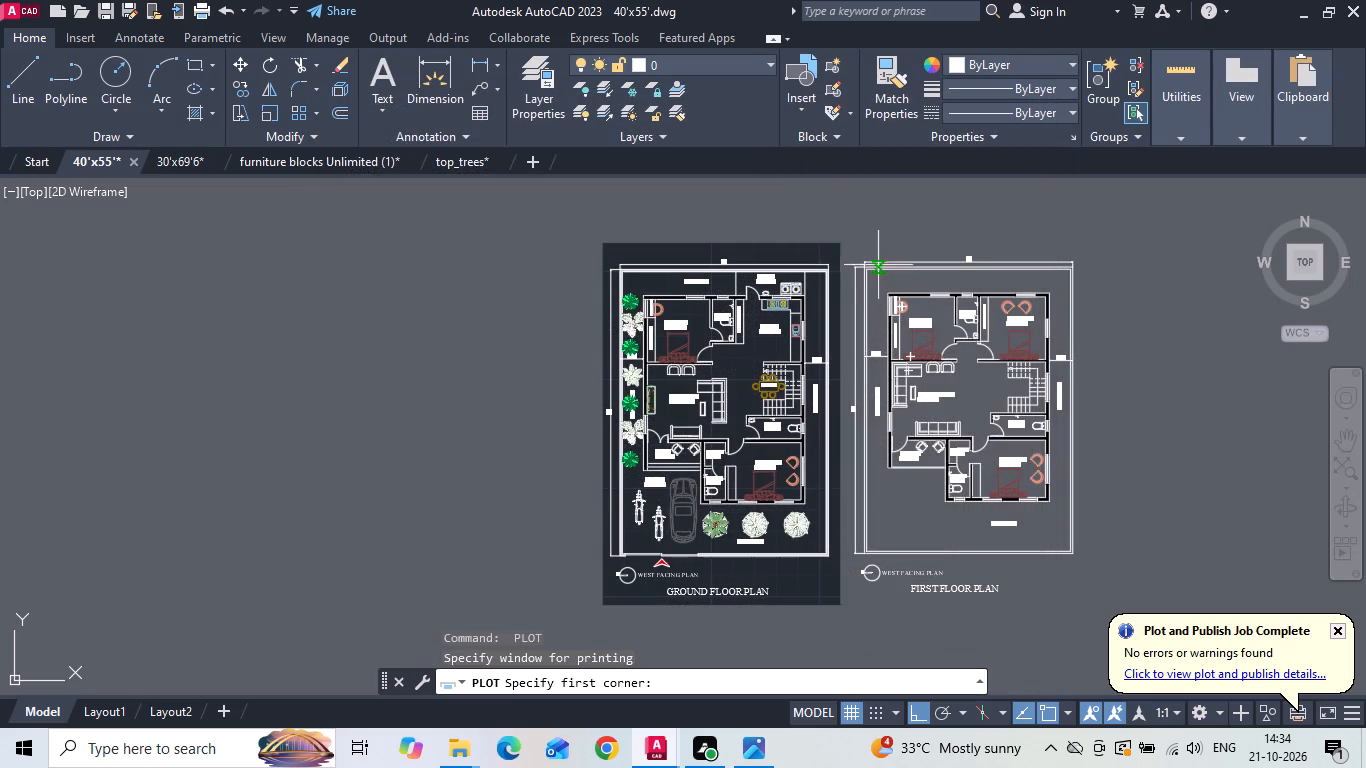
click(847, 244)
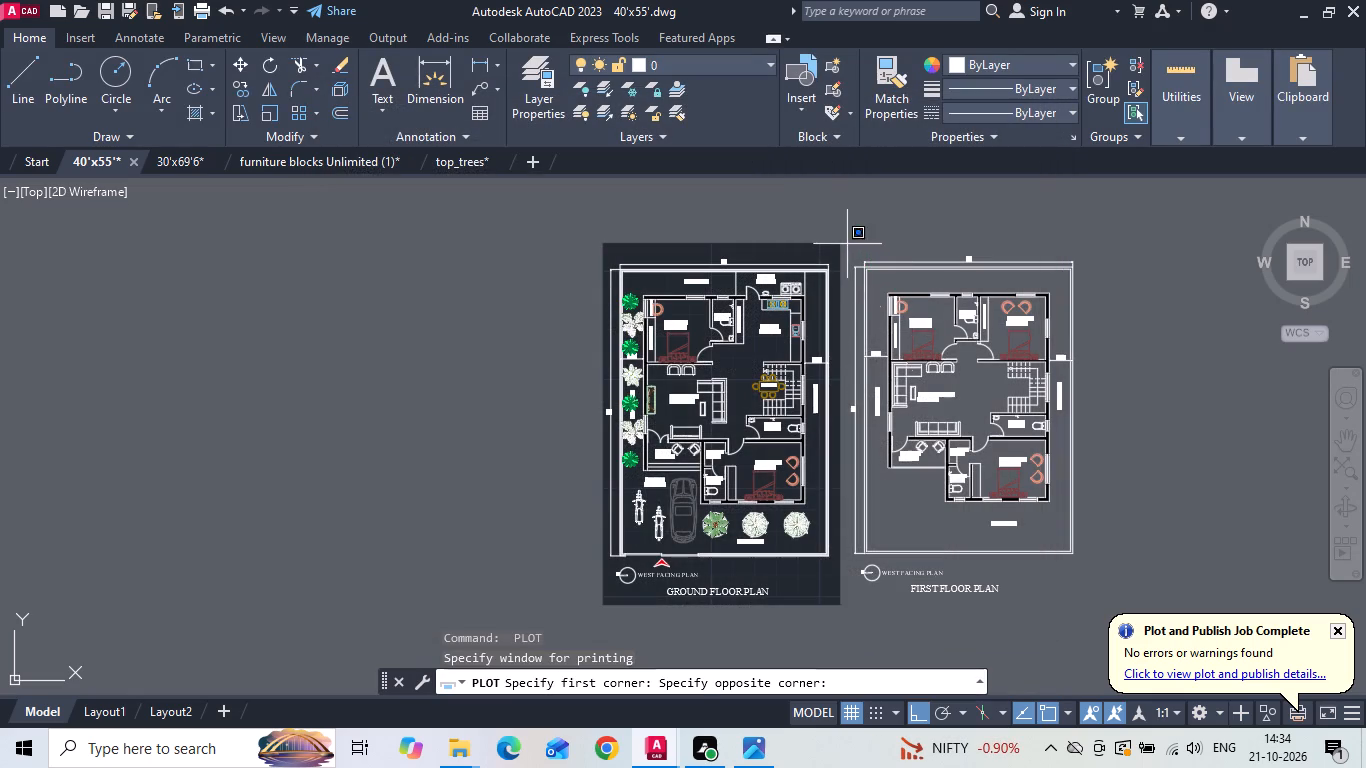
click(1088, 606)
click(366, 614)
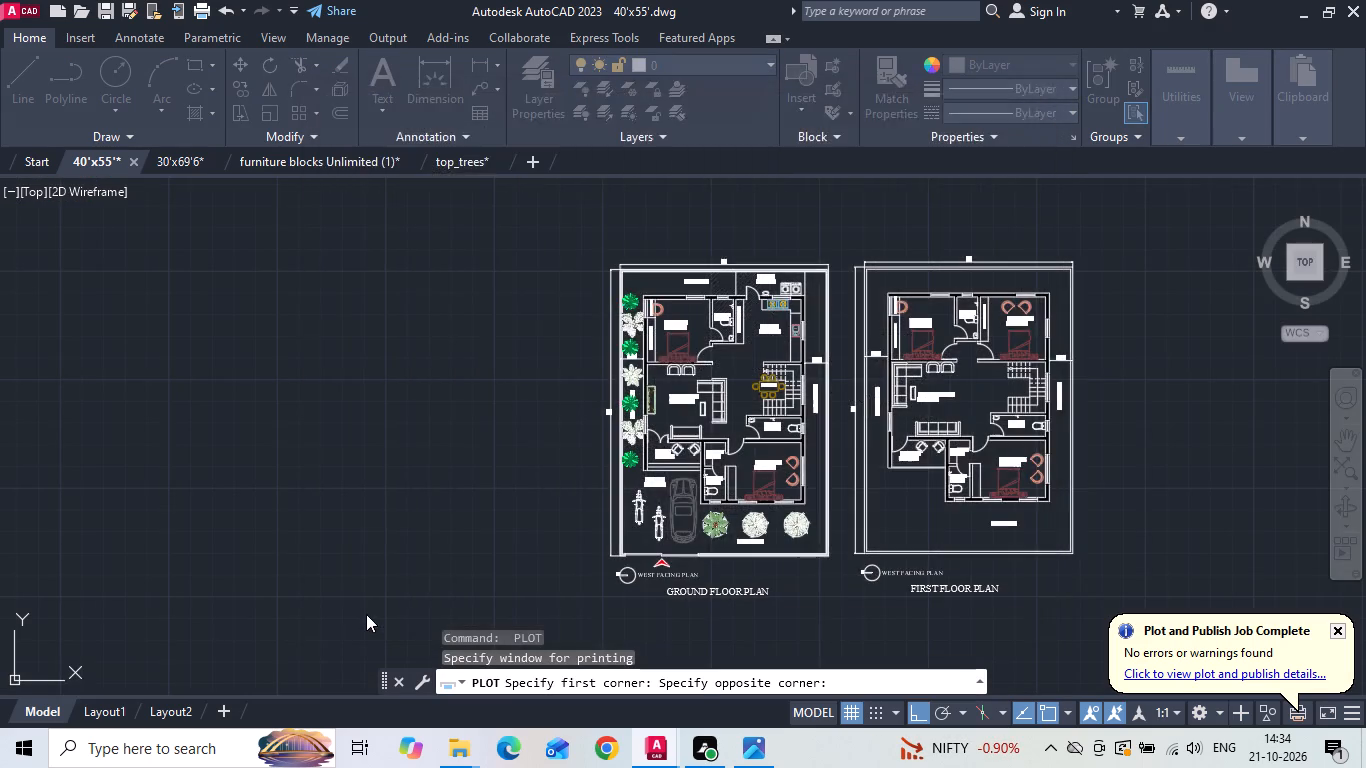
key(space)
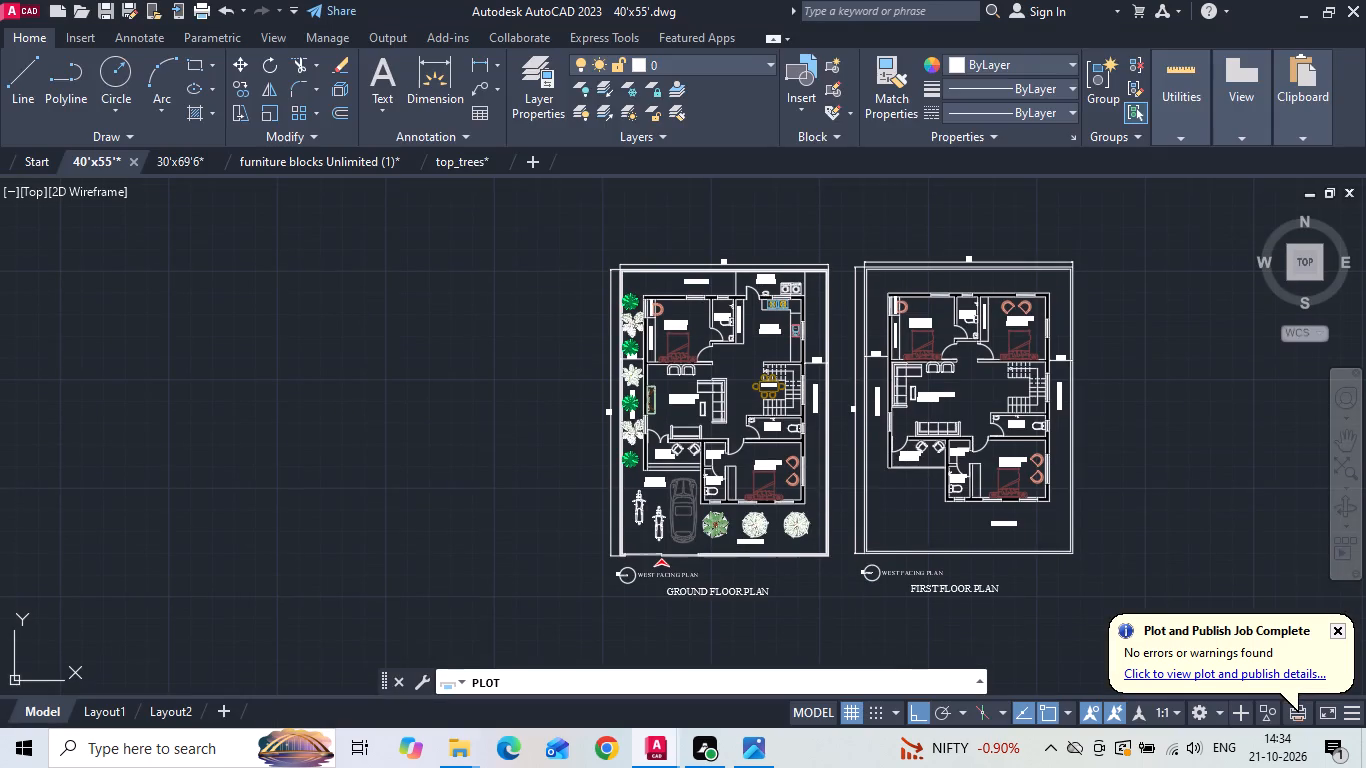
Plot the first floor to a PDF named 40'x55' FF in the 21102026 folder, and close the PDF that opens.
click(814, 611)
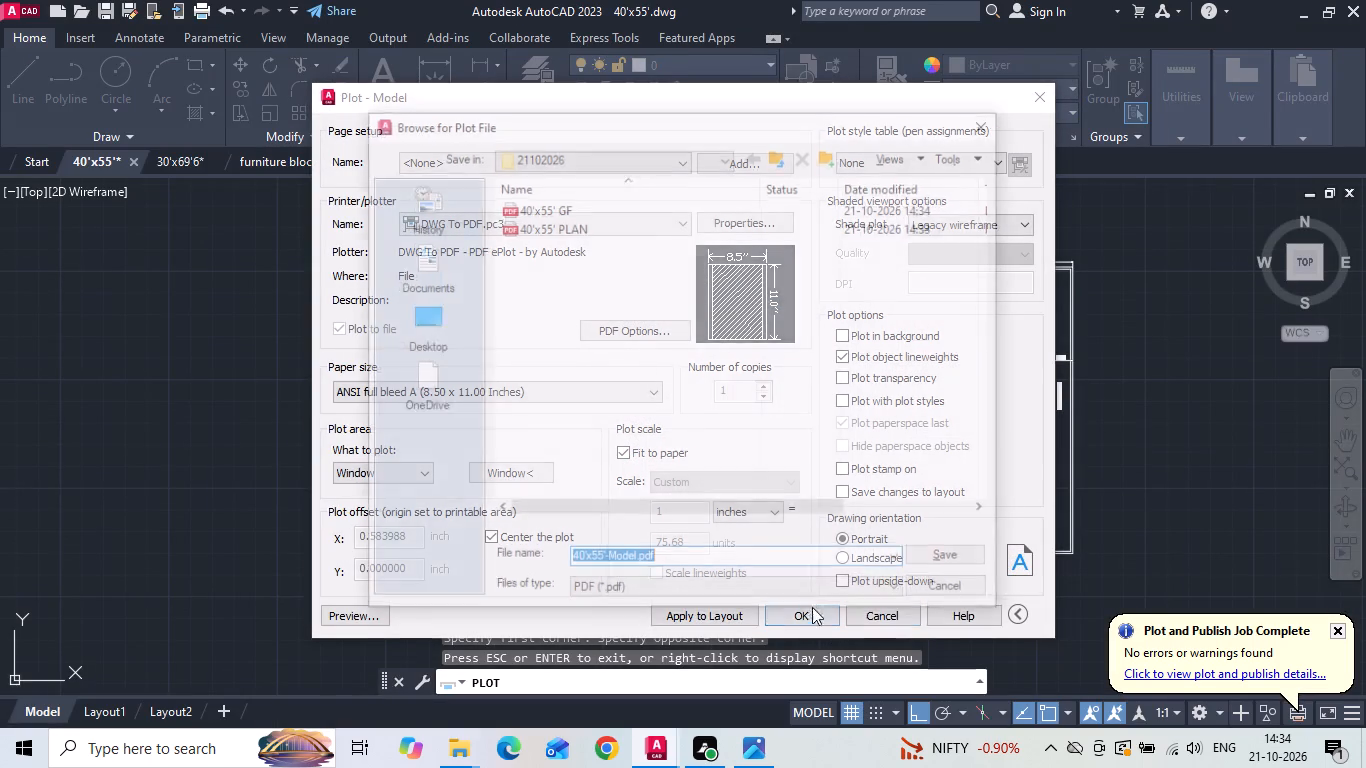
click(668, 565)
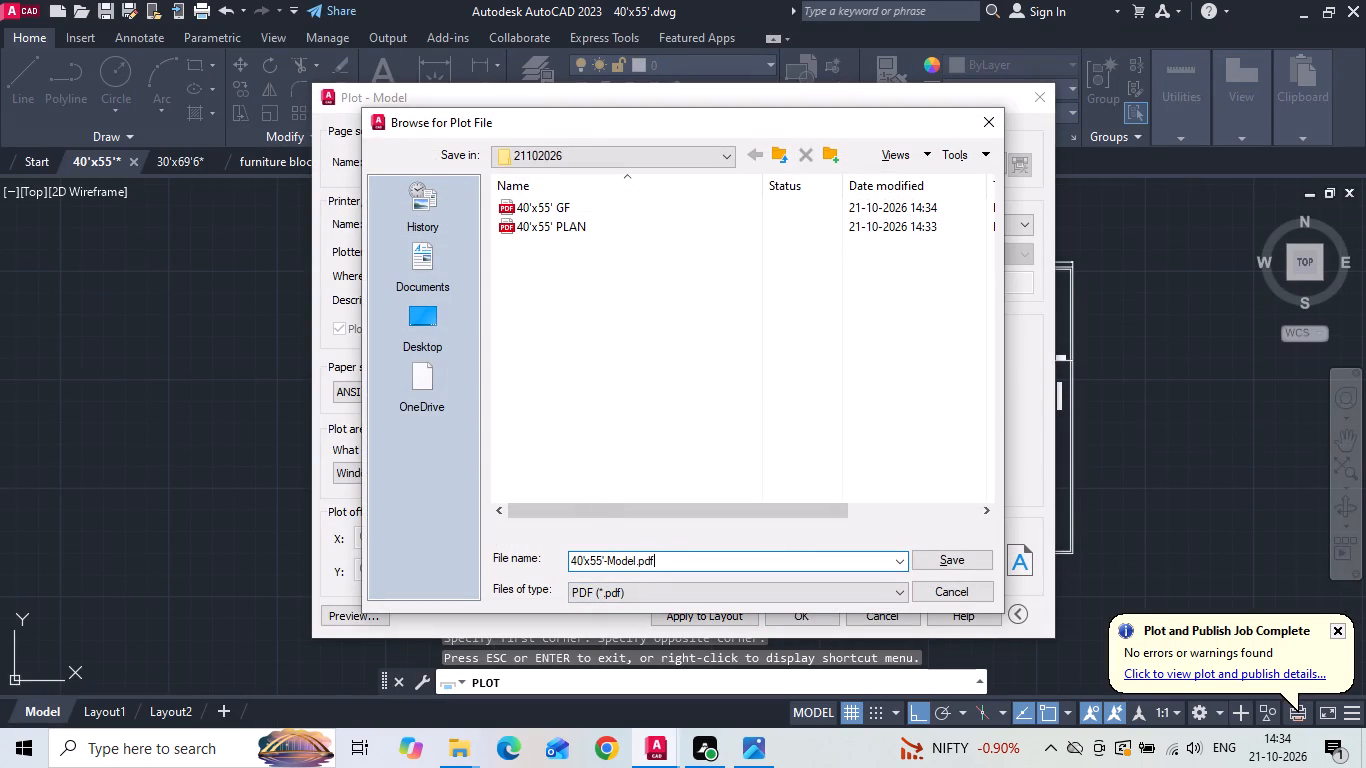
key(BackSpace)
key(BackSpace)
key(BackSpace)
key(BackSpace)
key(BackSpace)
key(BackSpace)
key(BackSpace)
key(BackSpace)
key(BackSpace)
key(BackSpace)
key(space)
text(FF)
key(space)
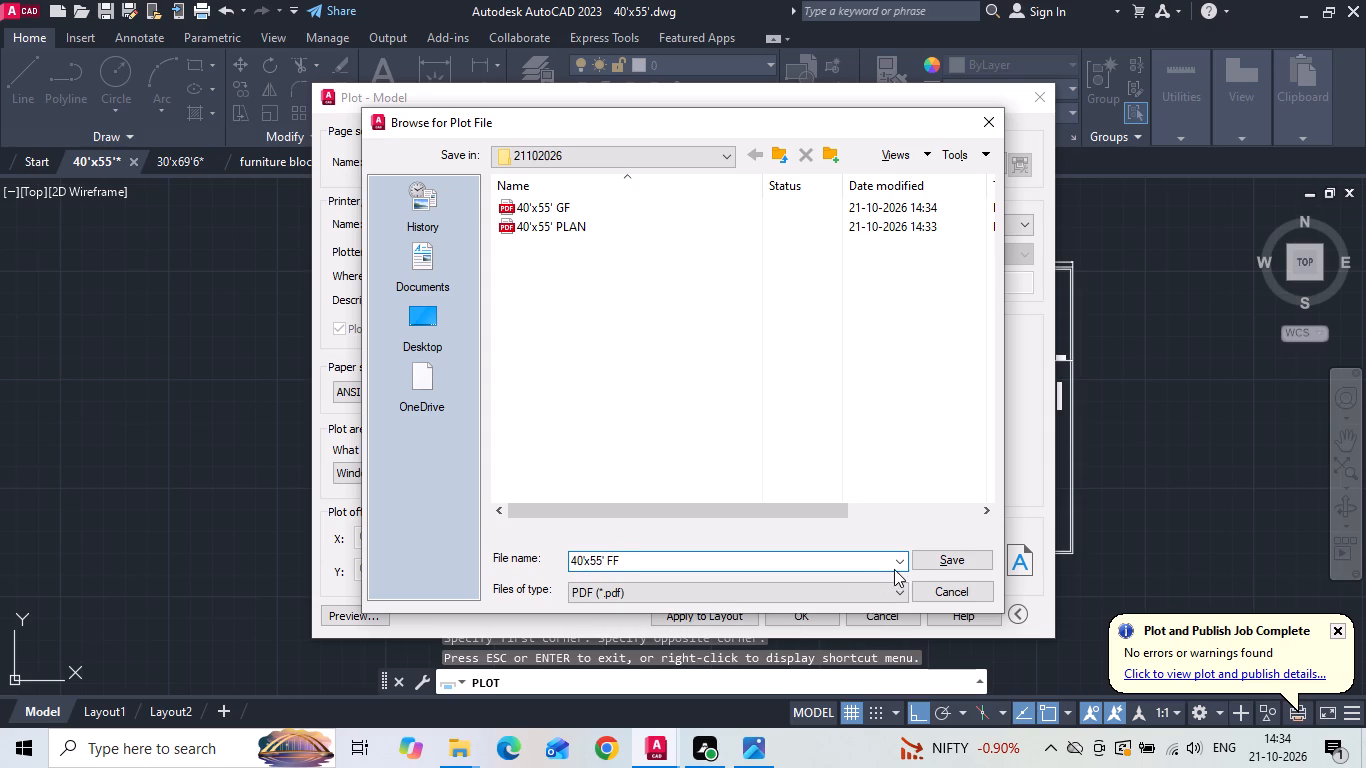
click(928, 558)
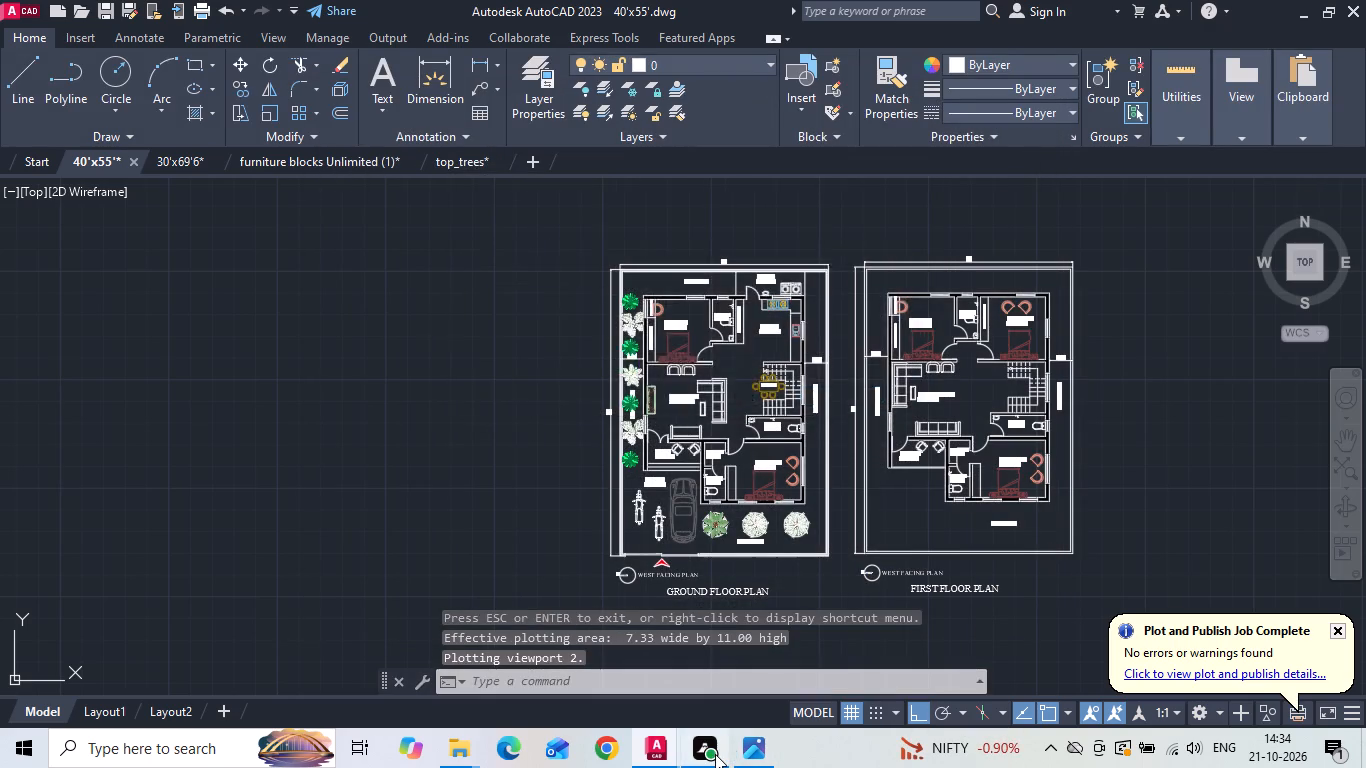
click(1365, 0)
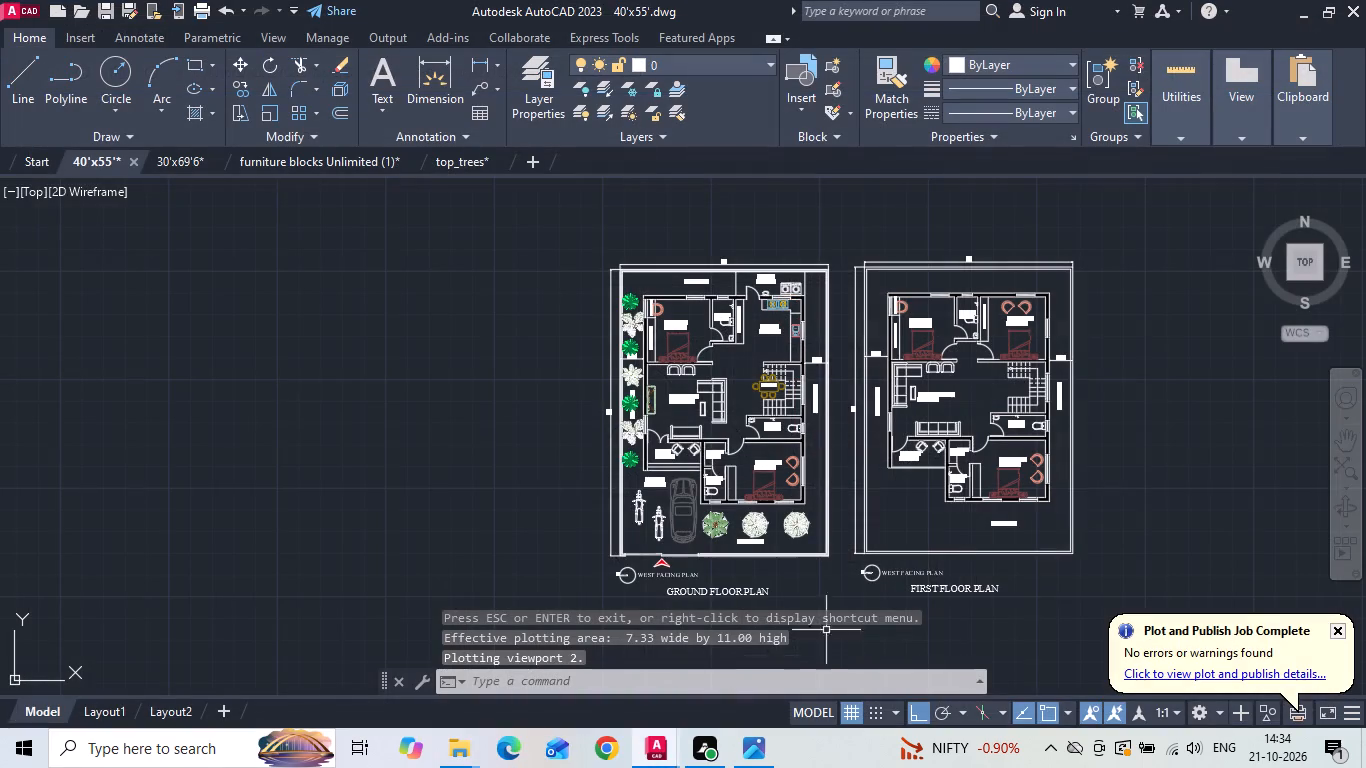
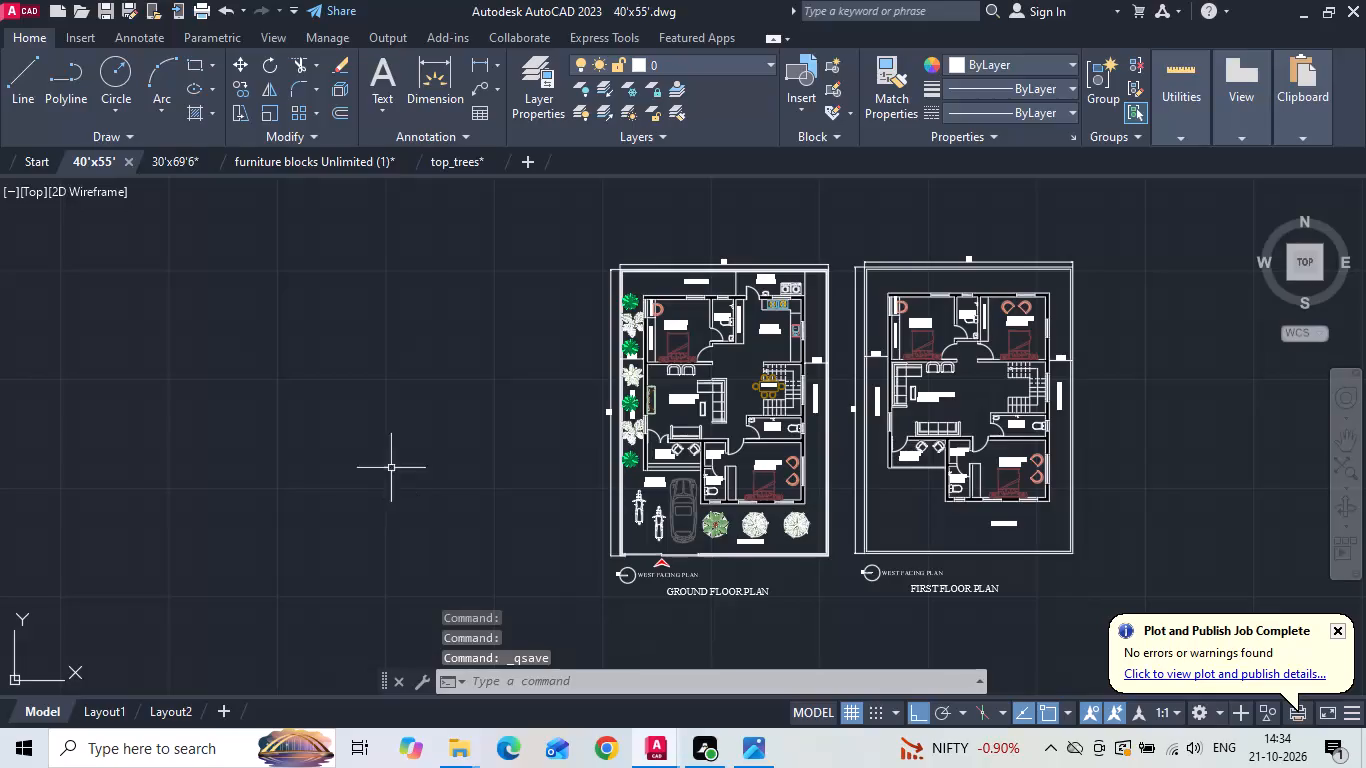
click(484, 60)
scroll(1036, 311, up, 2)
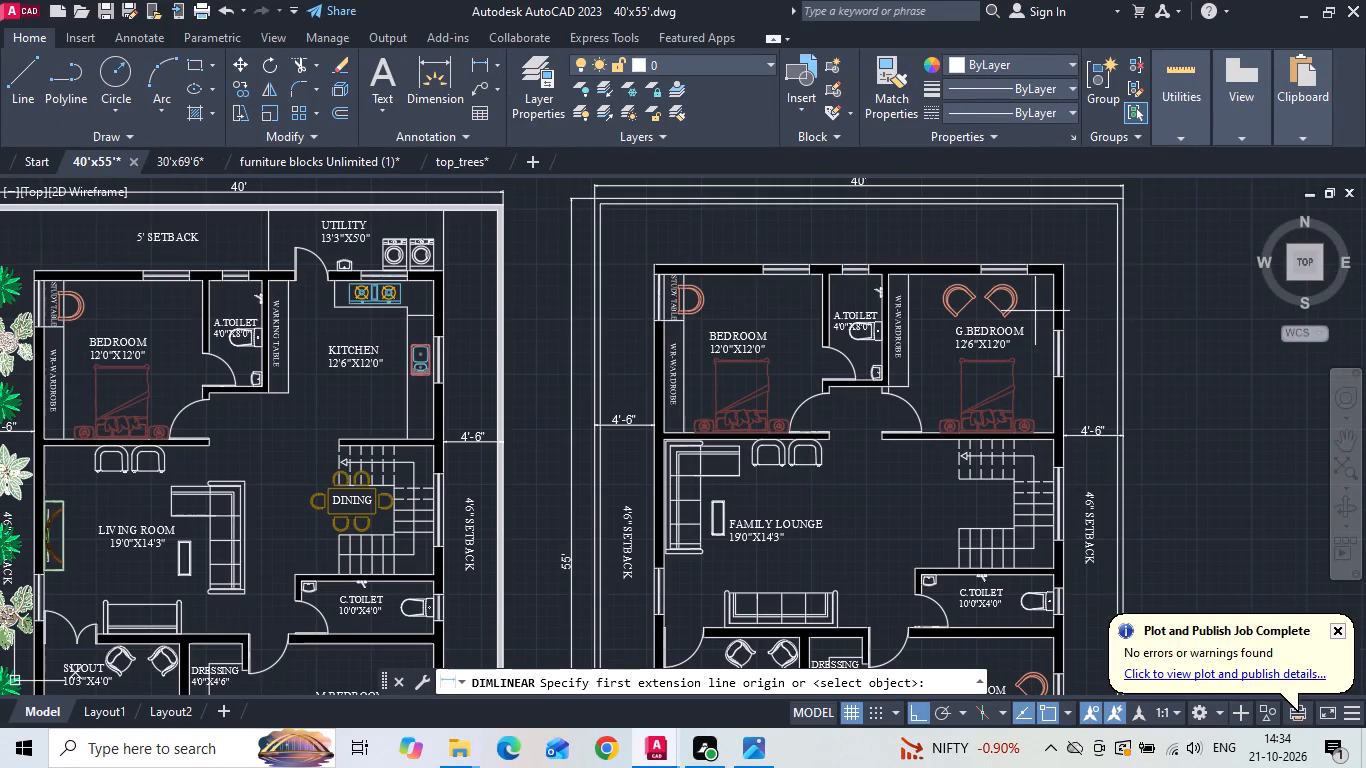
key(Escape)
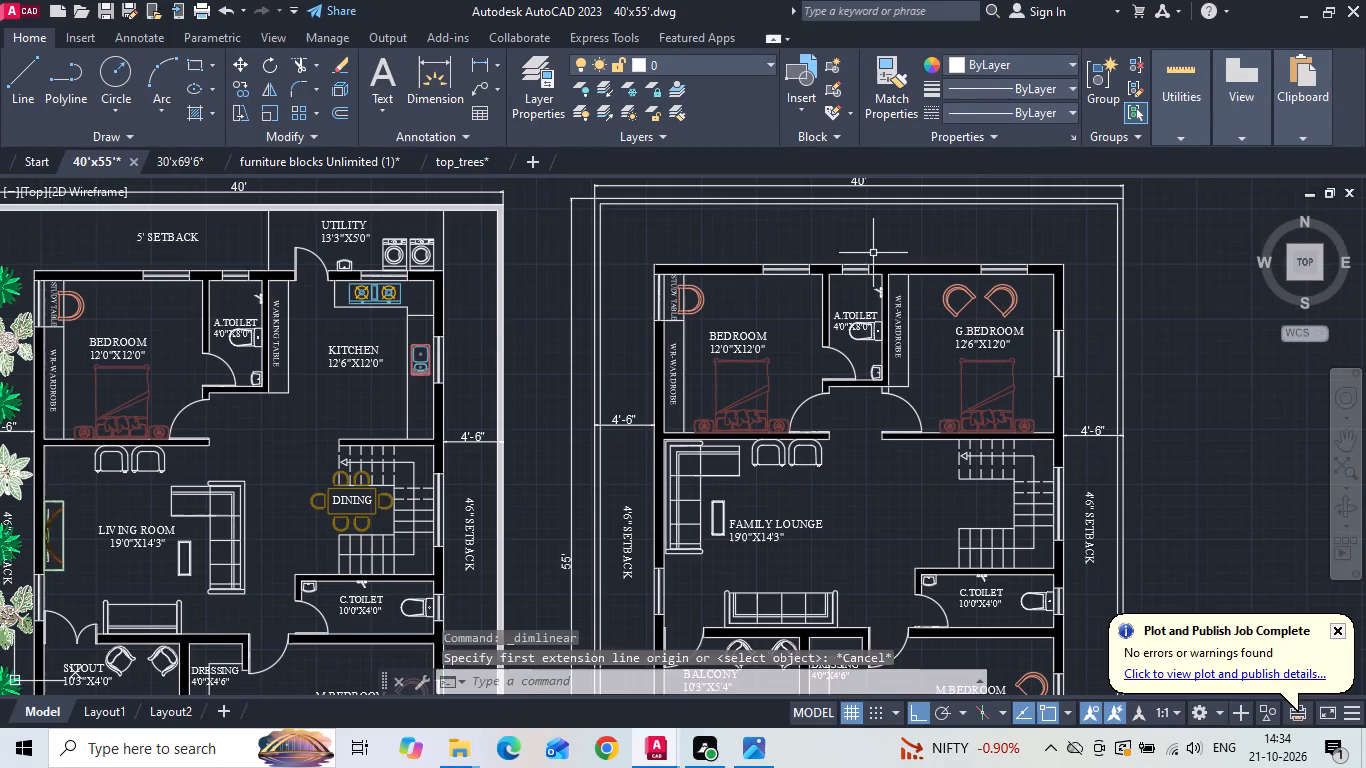
Move the A.TOILET labels beside the upper bedrooms on both floor plans straight up by about 9.8 inches, clearing the toilet fixtures.
scroll(866, 251, up, 2)
click(825, 385)
scroll(808, 351, down, 1)
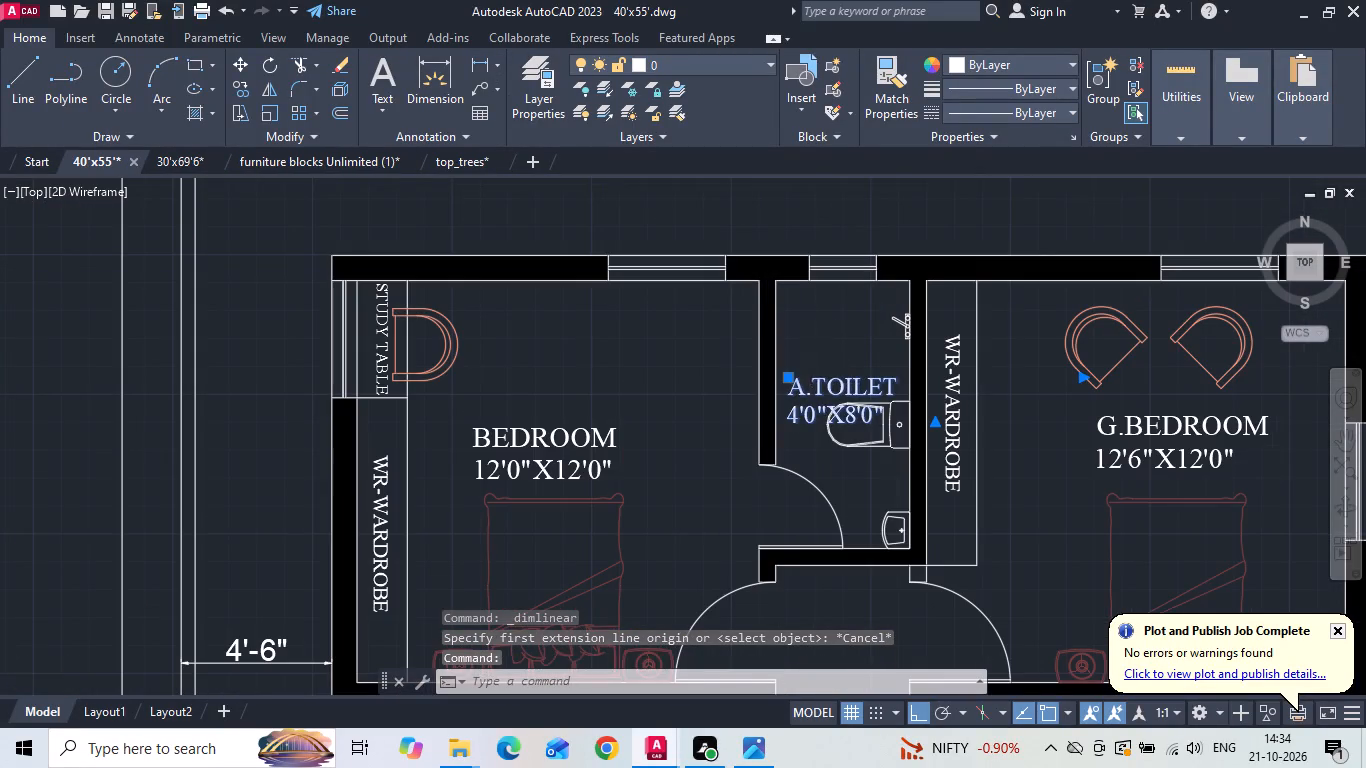
scroll(808, 351, down, 2)
scroll(391, 354, up, 2)
click(468, 387)
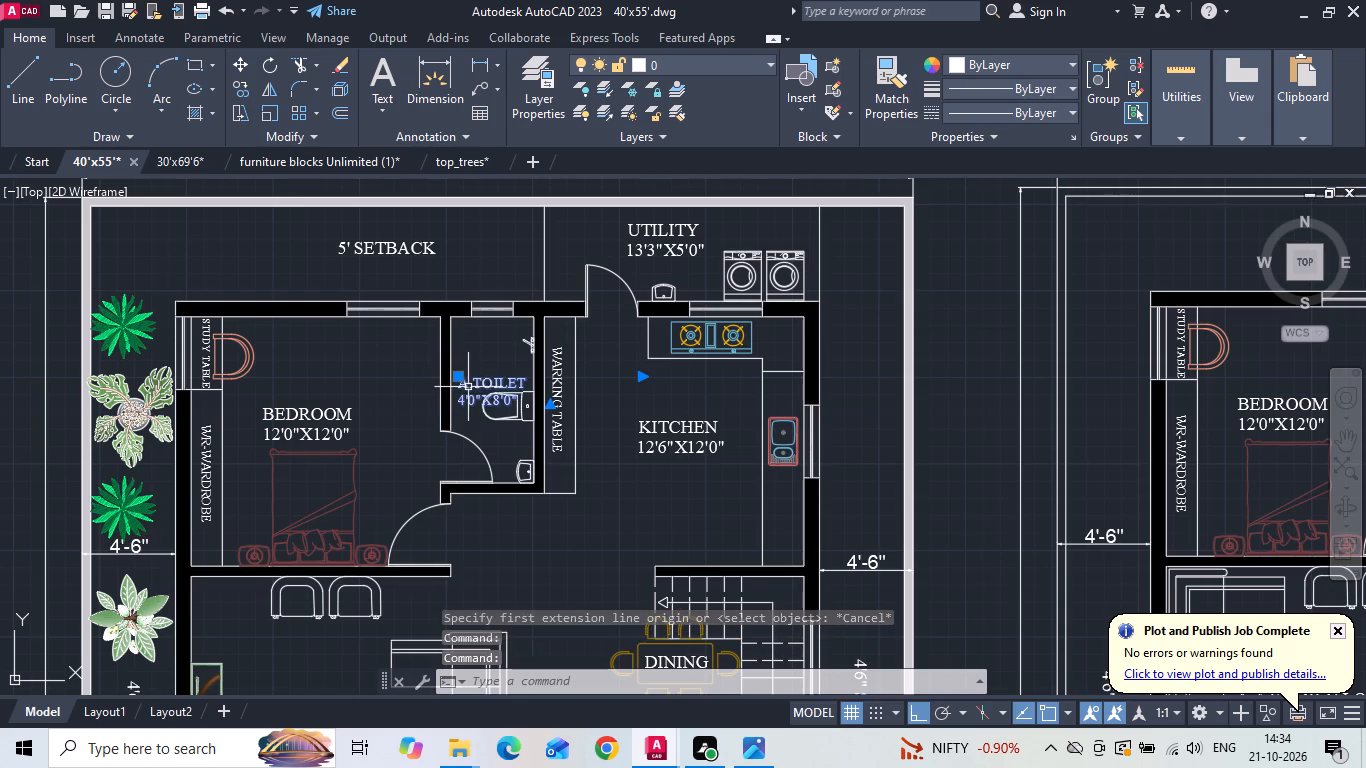
right_click(469, 387)
click(555, 398)
scroll(578, 392, up, 1)
click(650, 446)
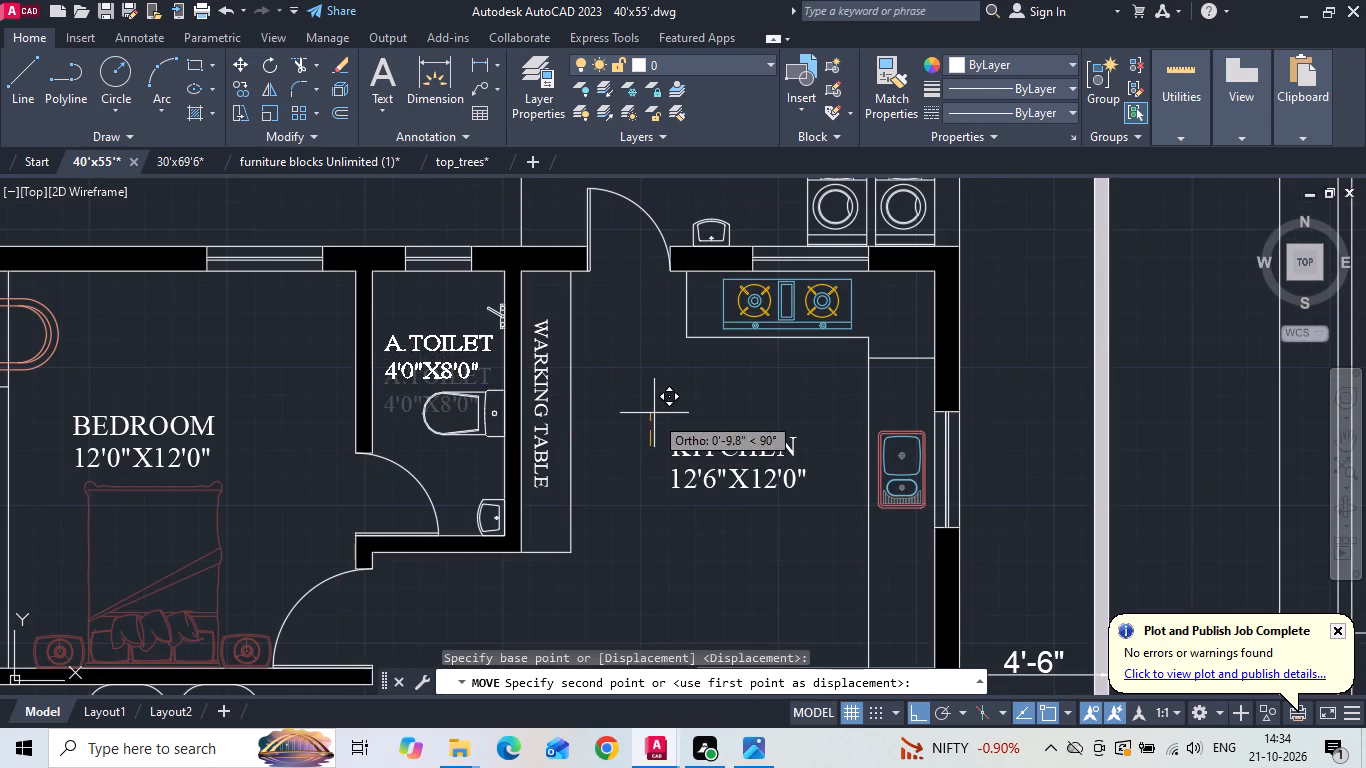
click(654, 412)
Save the 40'x55' drawing.
scroll(484, 372, down, 3)
middle_drag(826, 379, 812, 271)
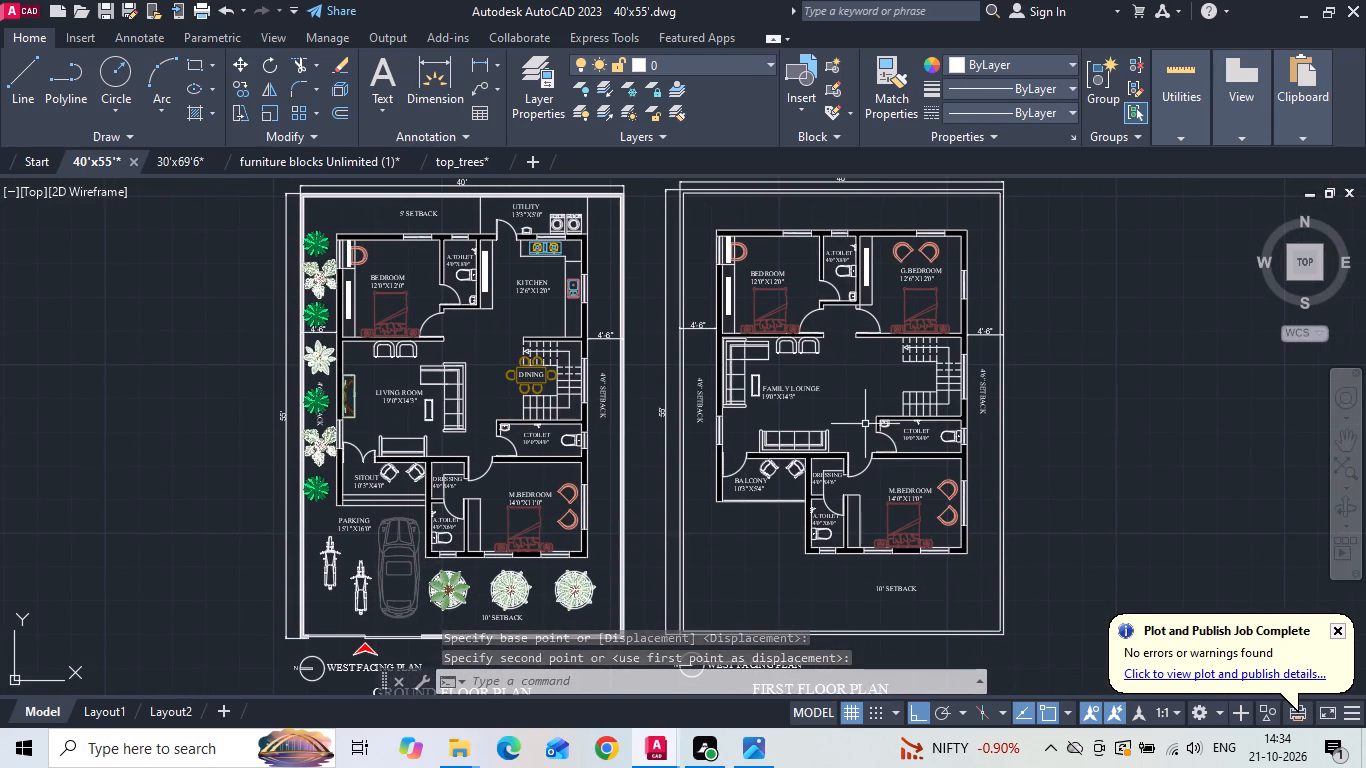
key(ctrl+s)
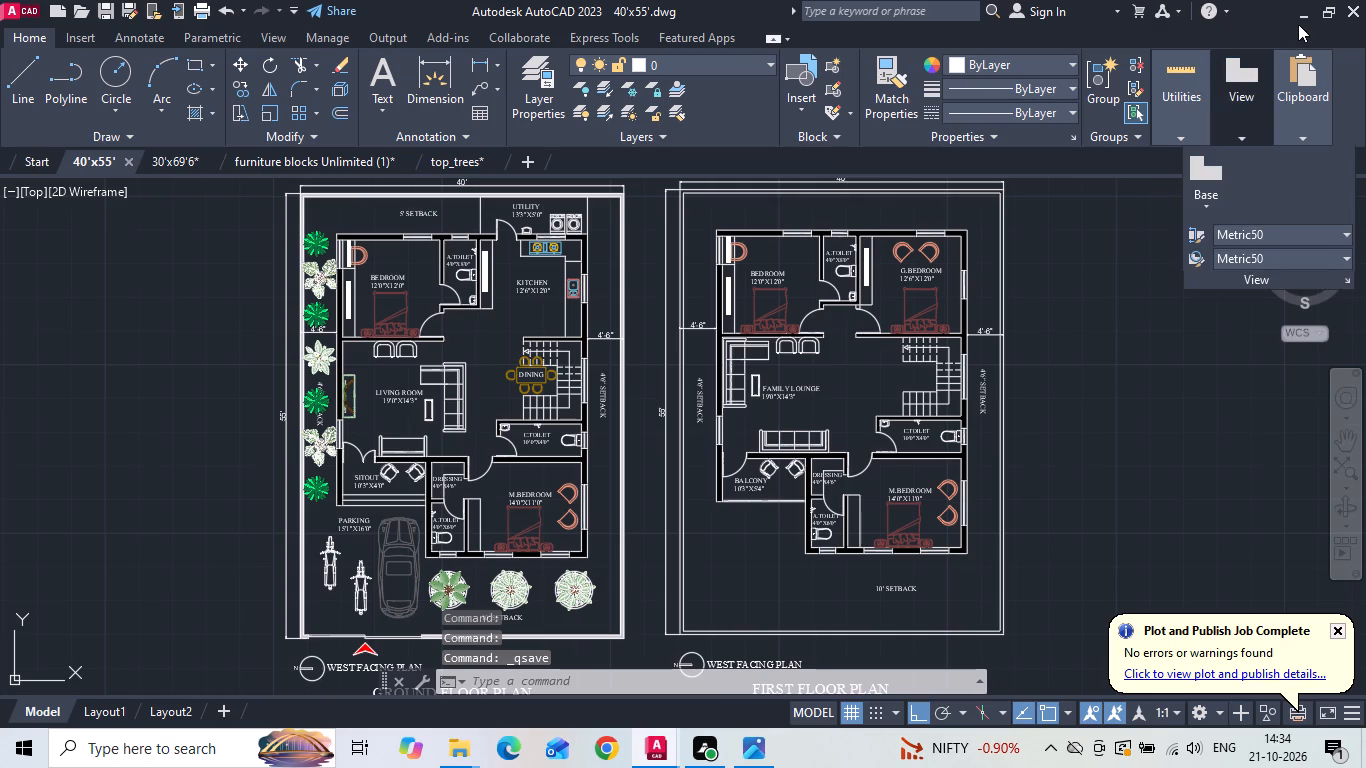
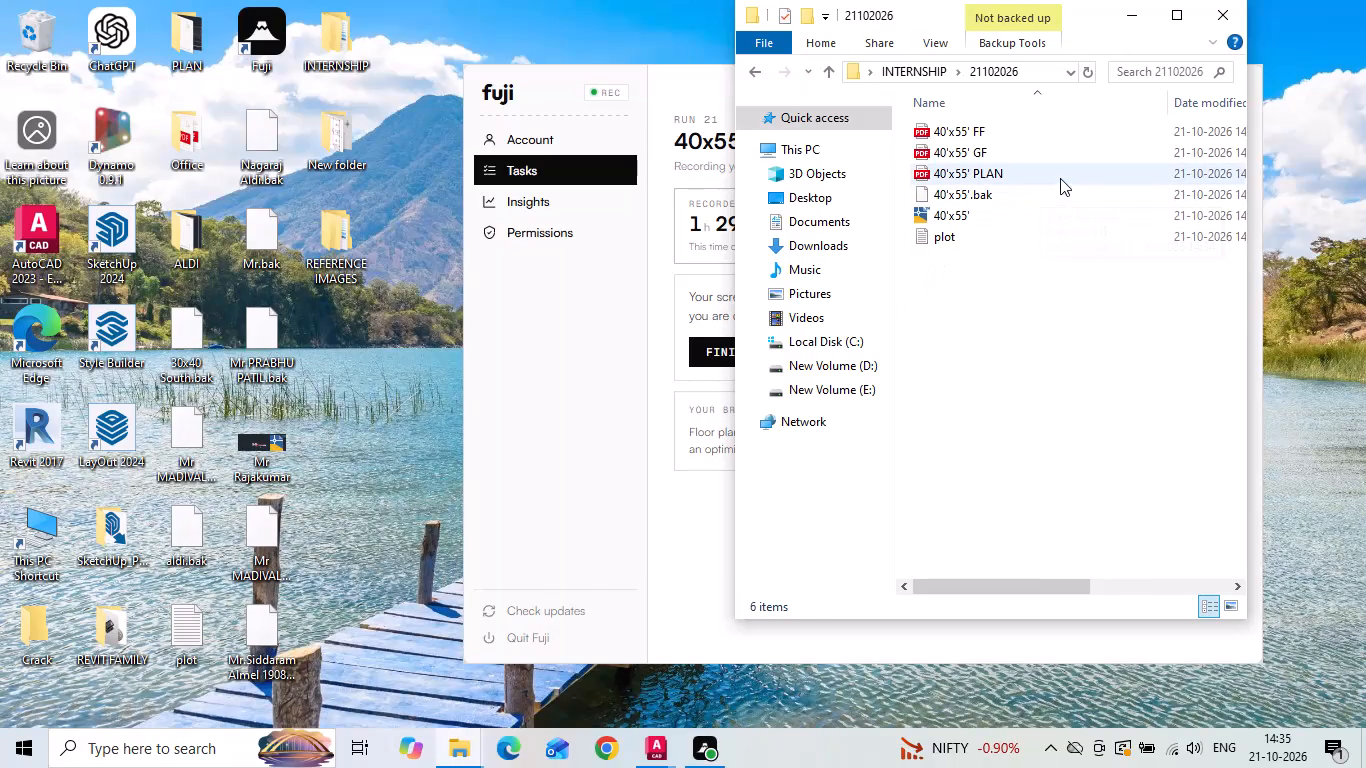
Delete the 40'x55' FF, 40'x55' GF and 40'x55' PLAN PDFs from the 21102026 folder.
click(1050, 132)
key(Delete)
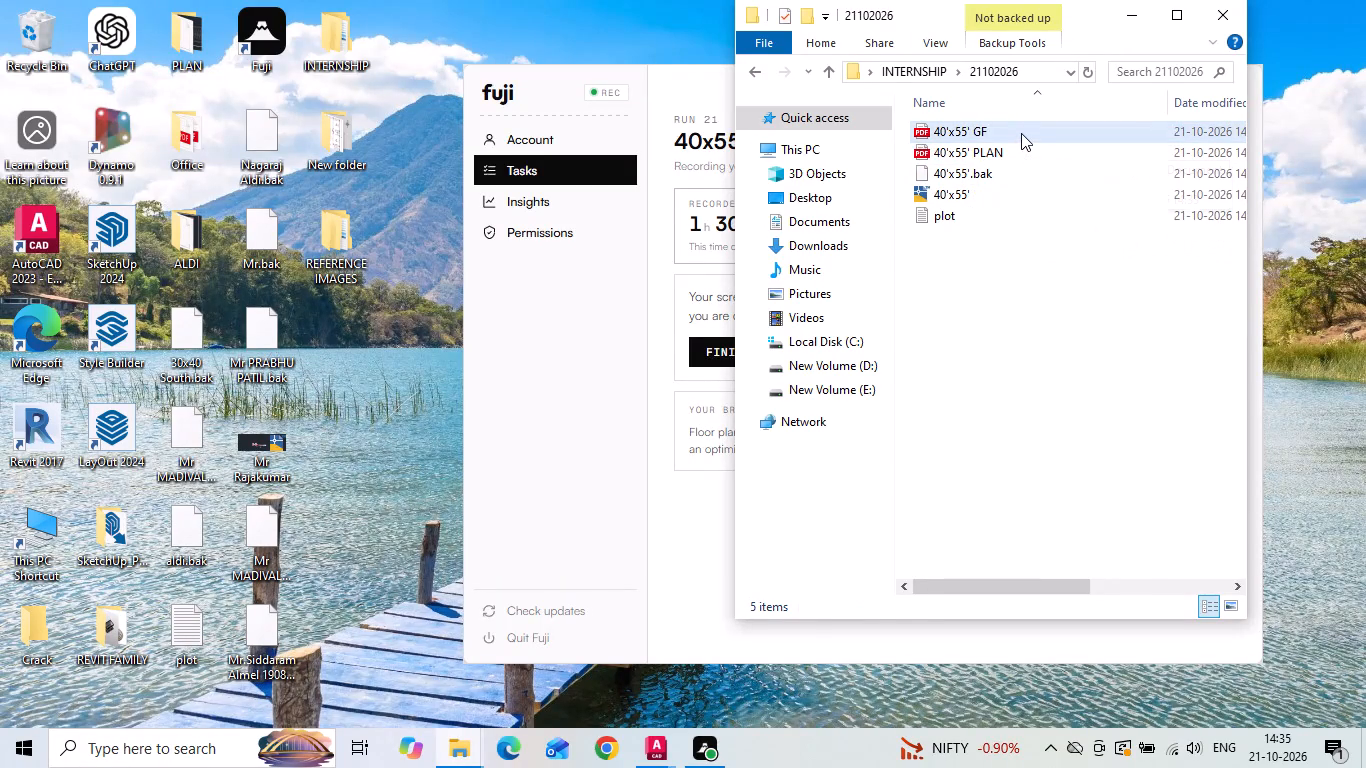
click(1021, 133)
key(Delete)
click(998, 136)
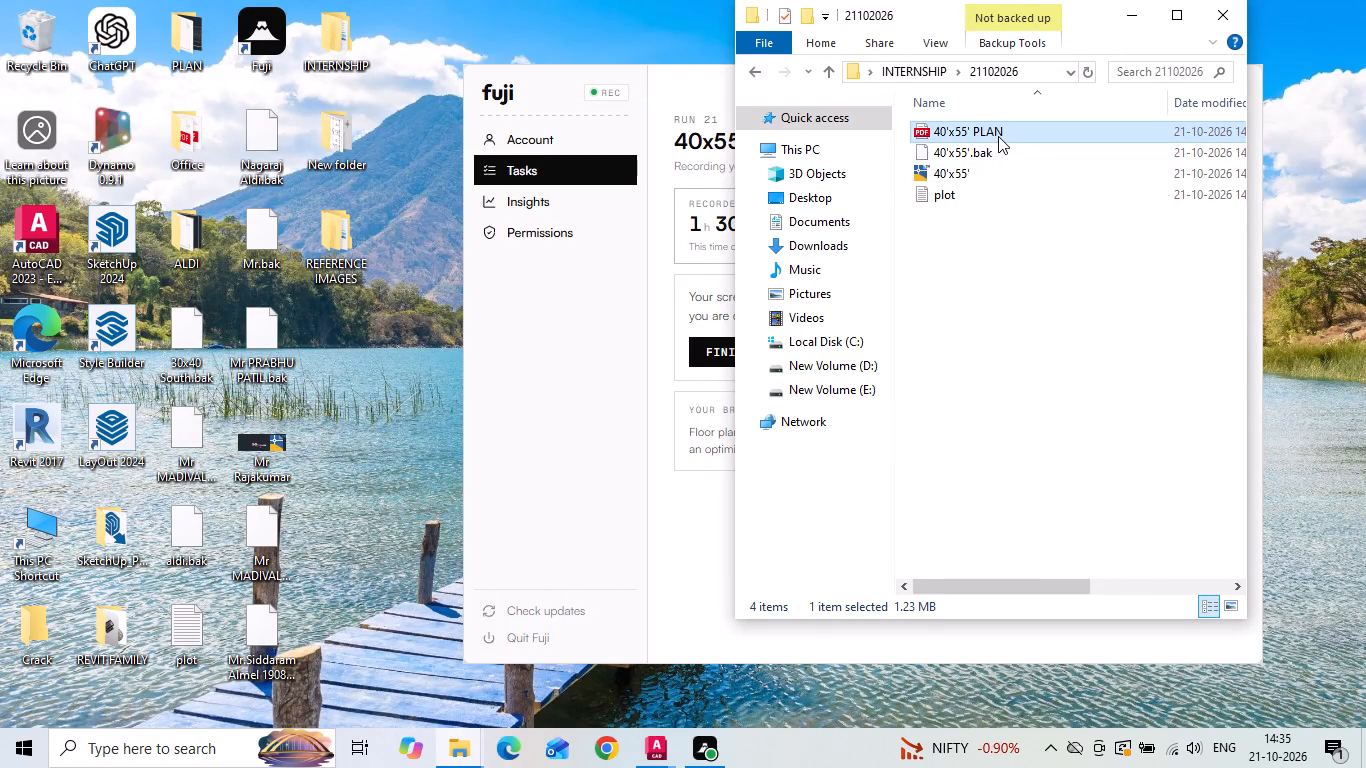
key(Delete)
In AutoCAD's 40'x55' drawing, set up a single-sheet plot from the previous plot settings, windowed around both floor plans, and preview it.
click(664, 751)
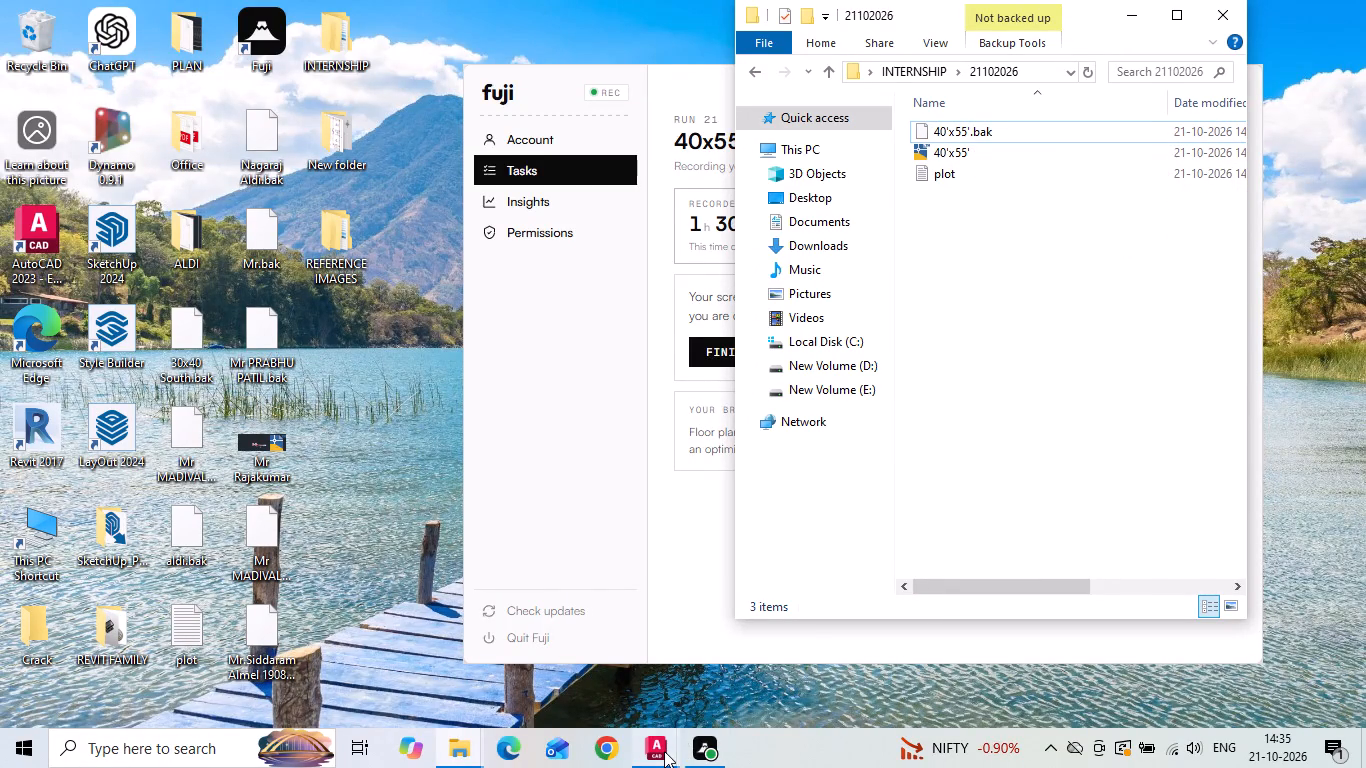
click(293, 651)
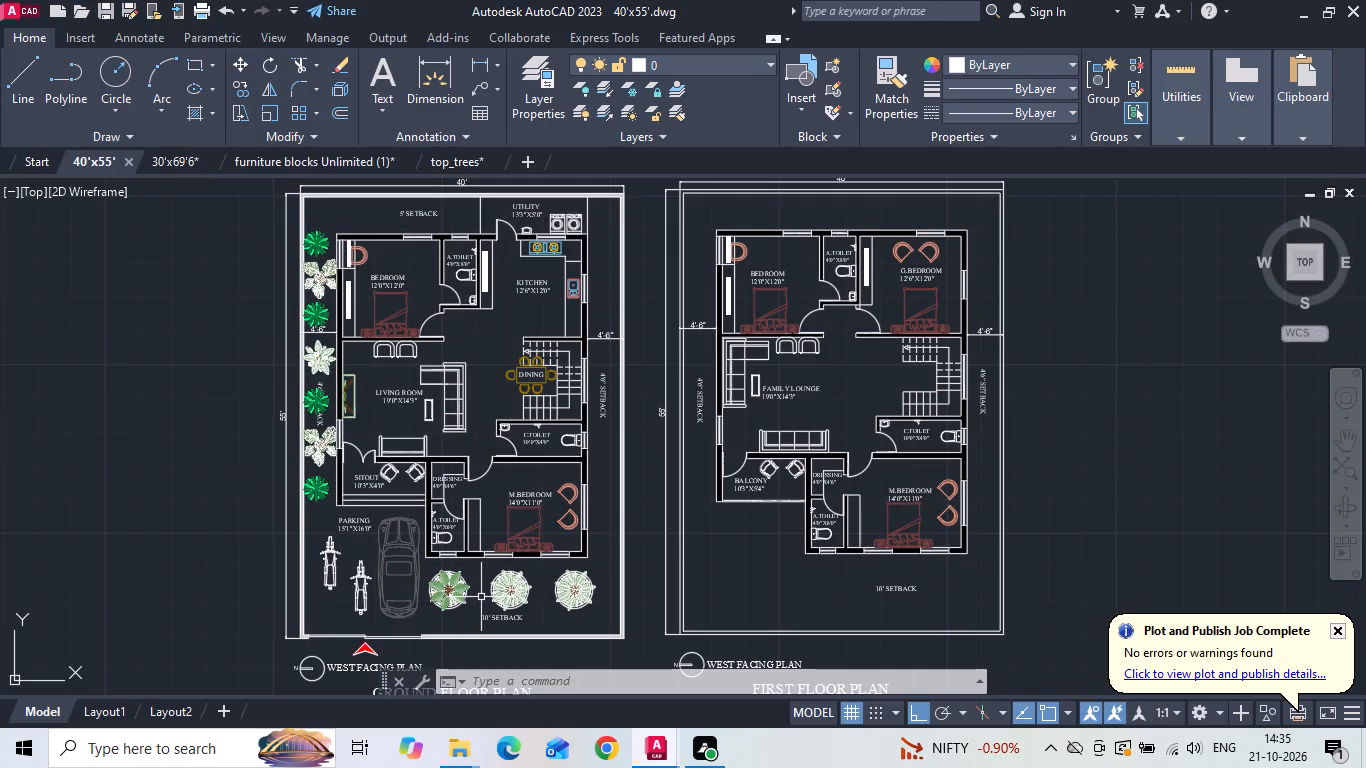
key(p)
key(l)
key(o)
text(T)
key(space)
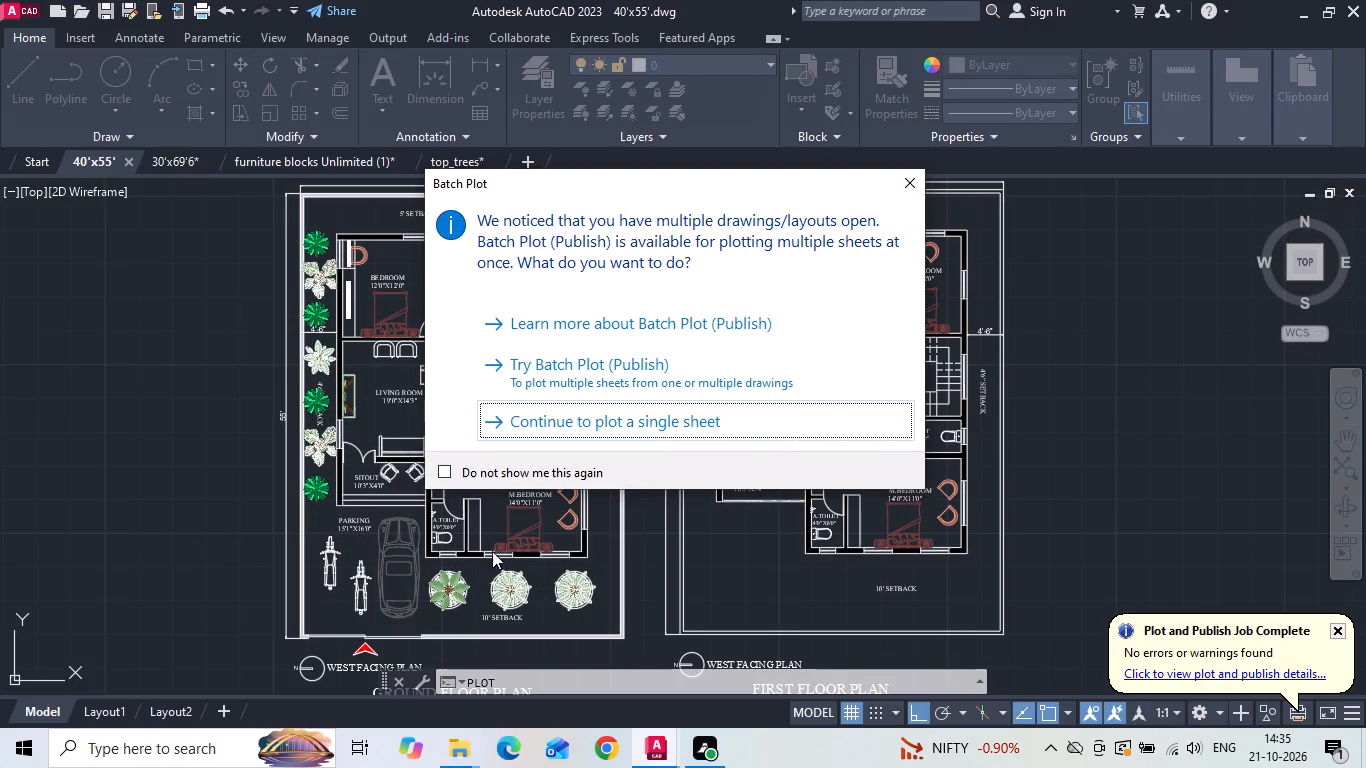
click(522, 414)
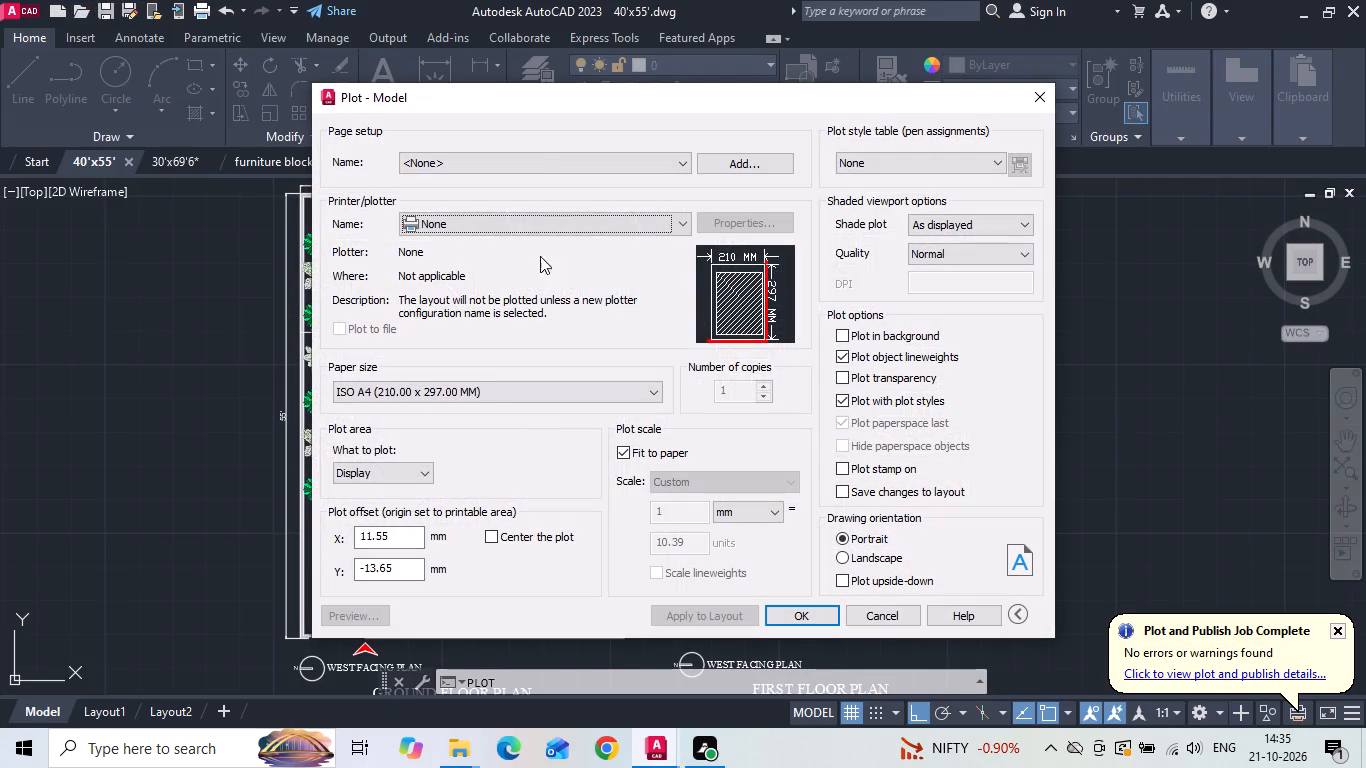
click(527, 157)
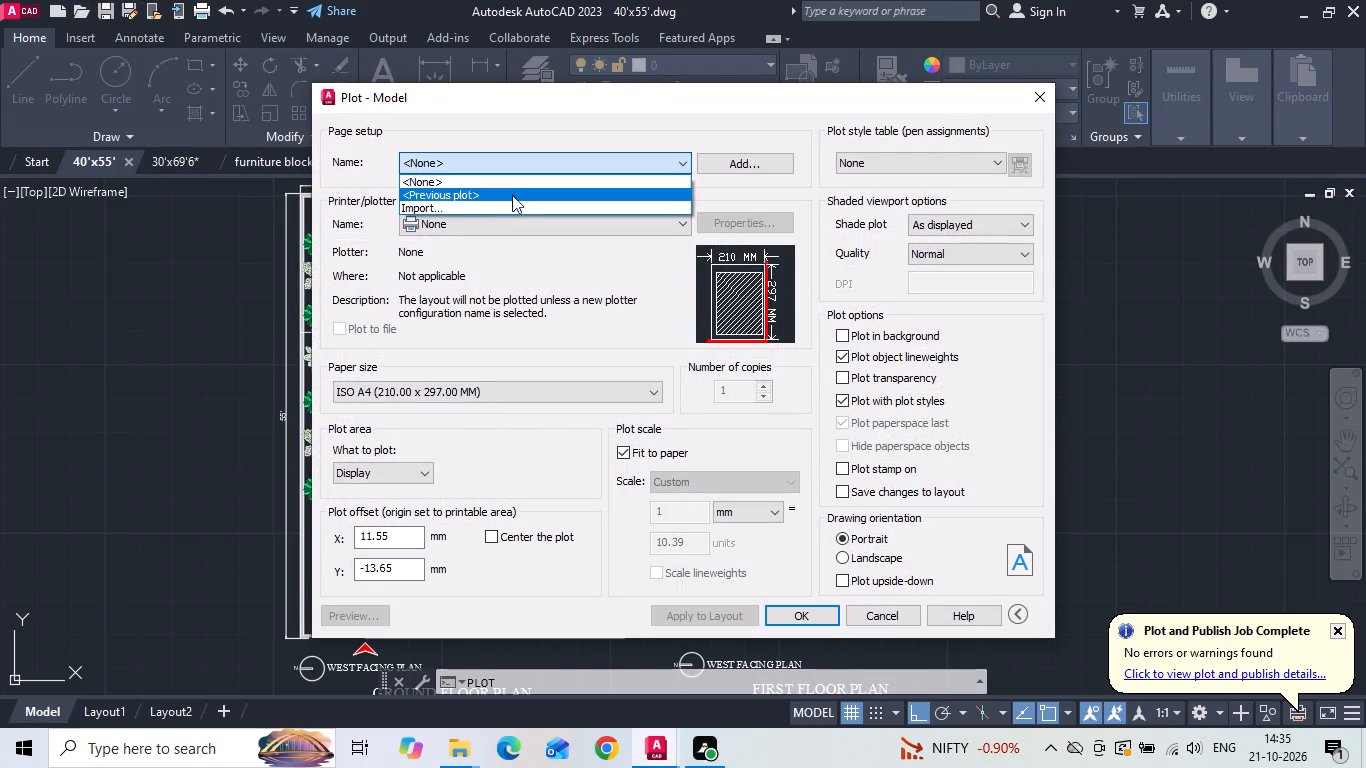
click(508, 196)
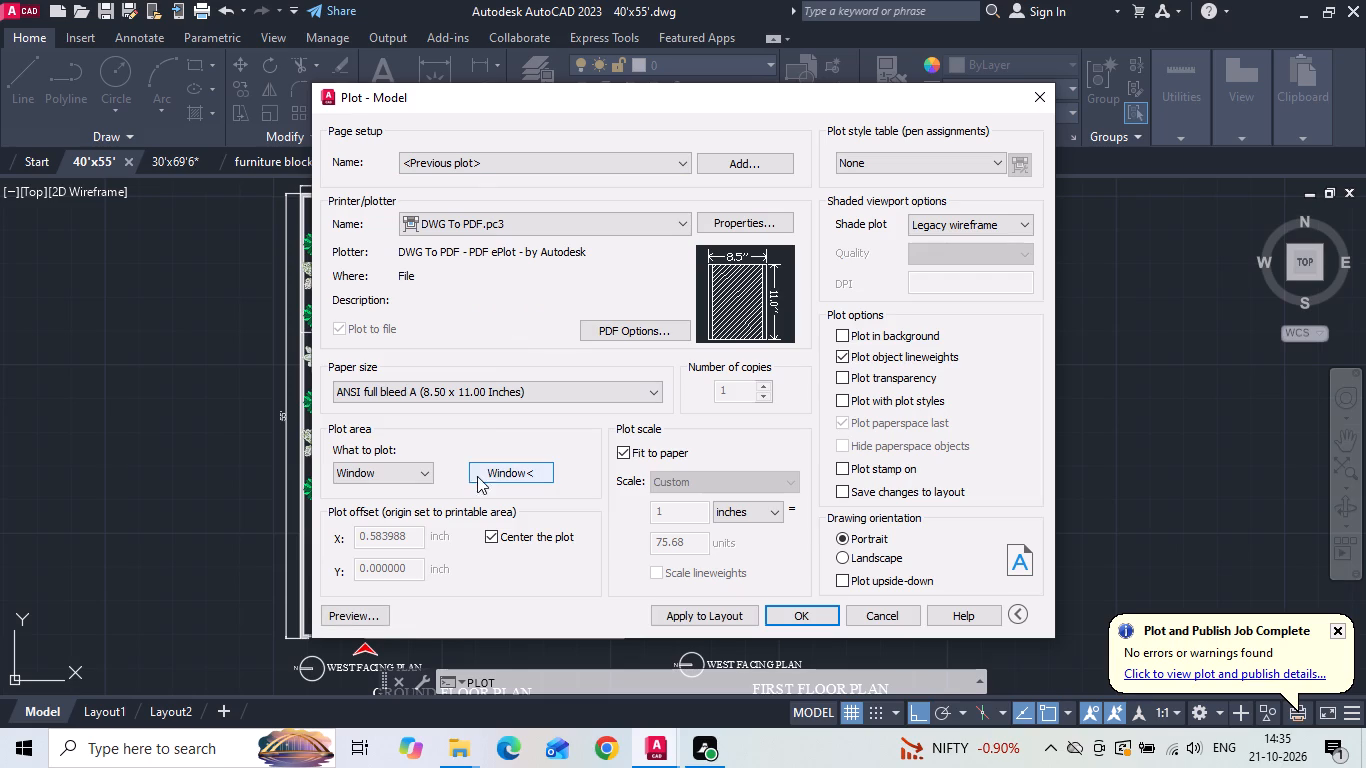
click(486, 466)
scroll(563, 393, down, 1)
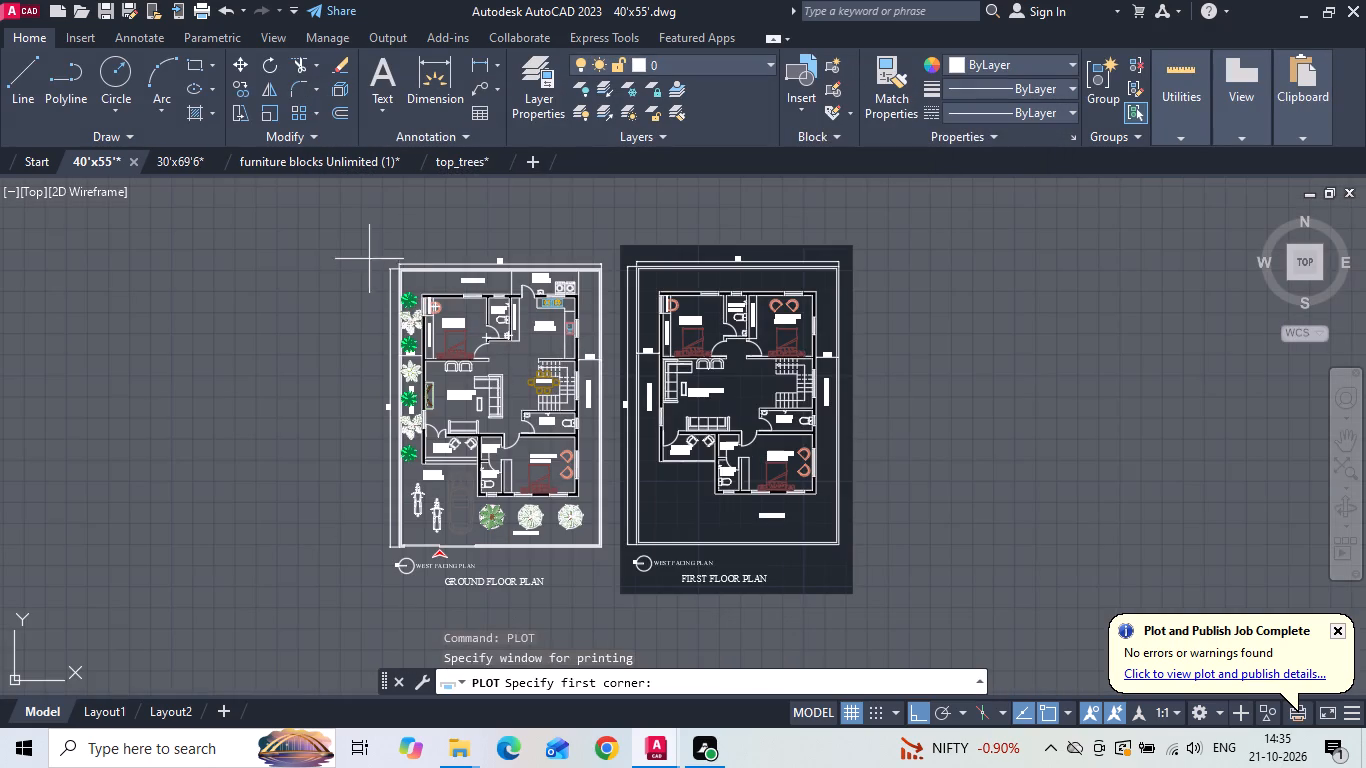
click(372, 244)
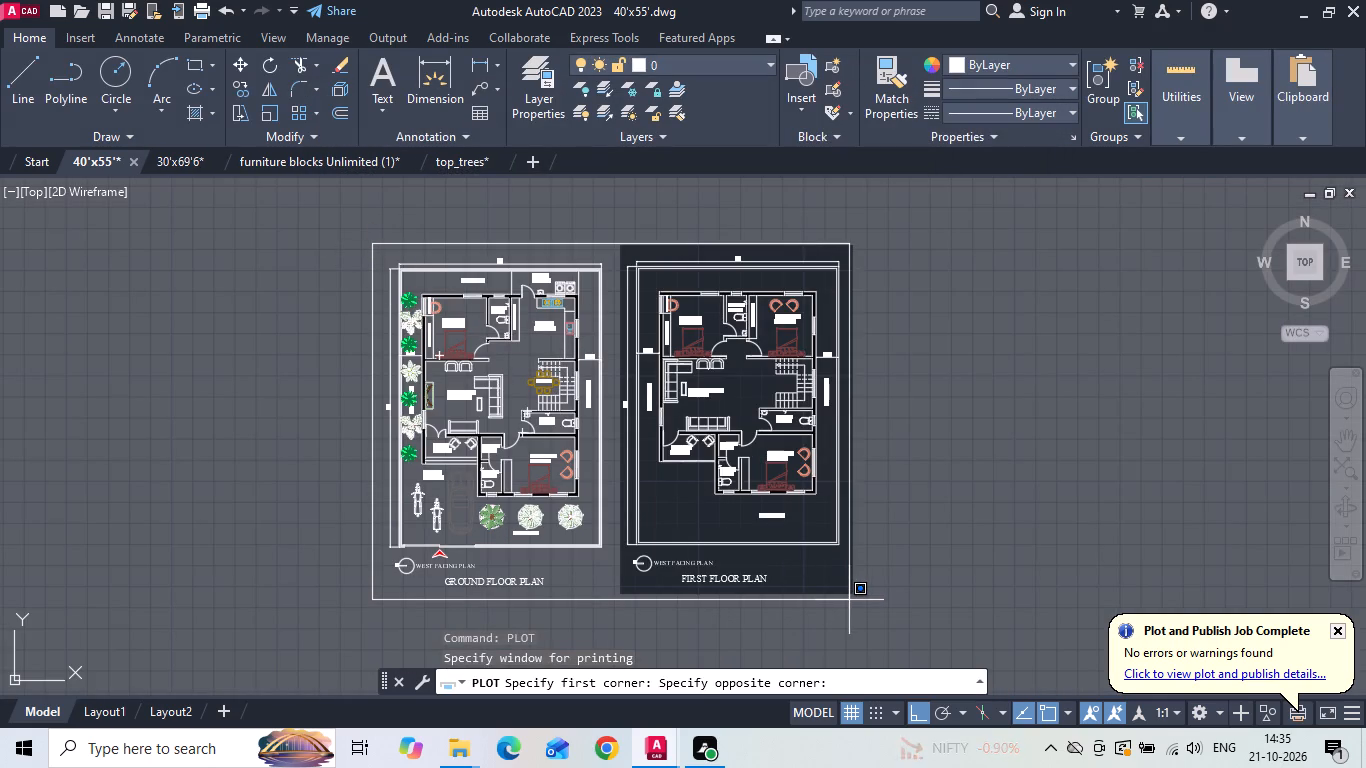
click(852, 598)
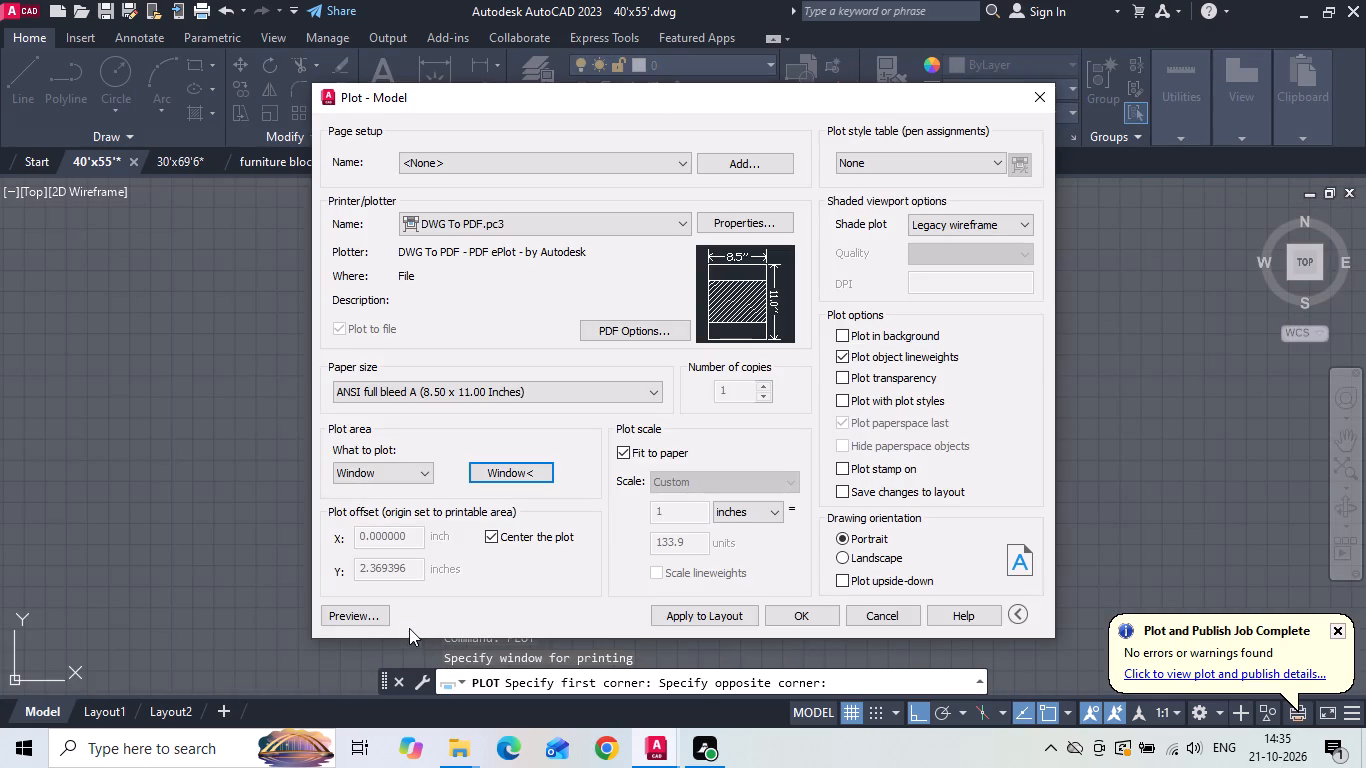
click(379, 613)
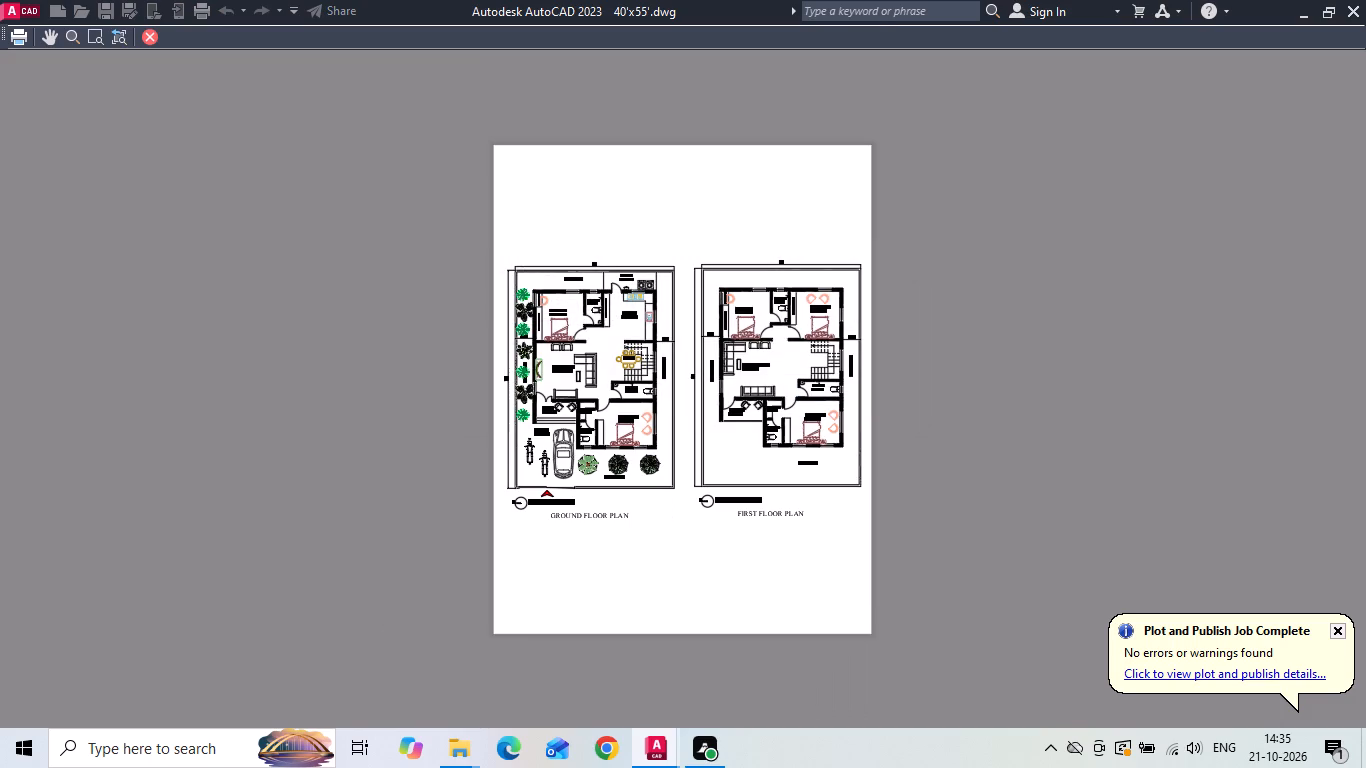
key(space)
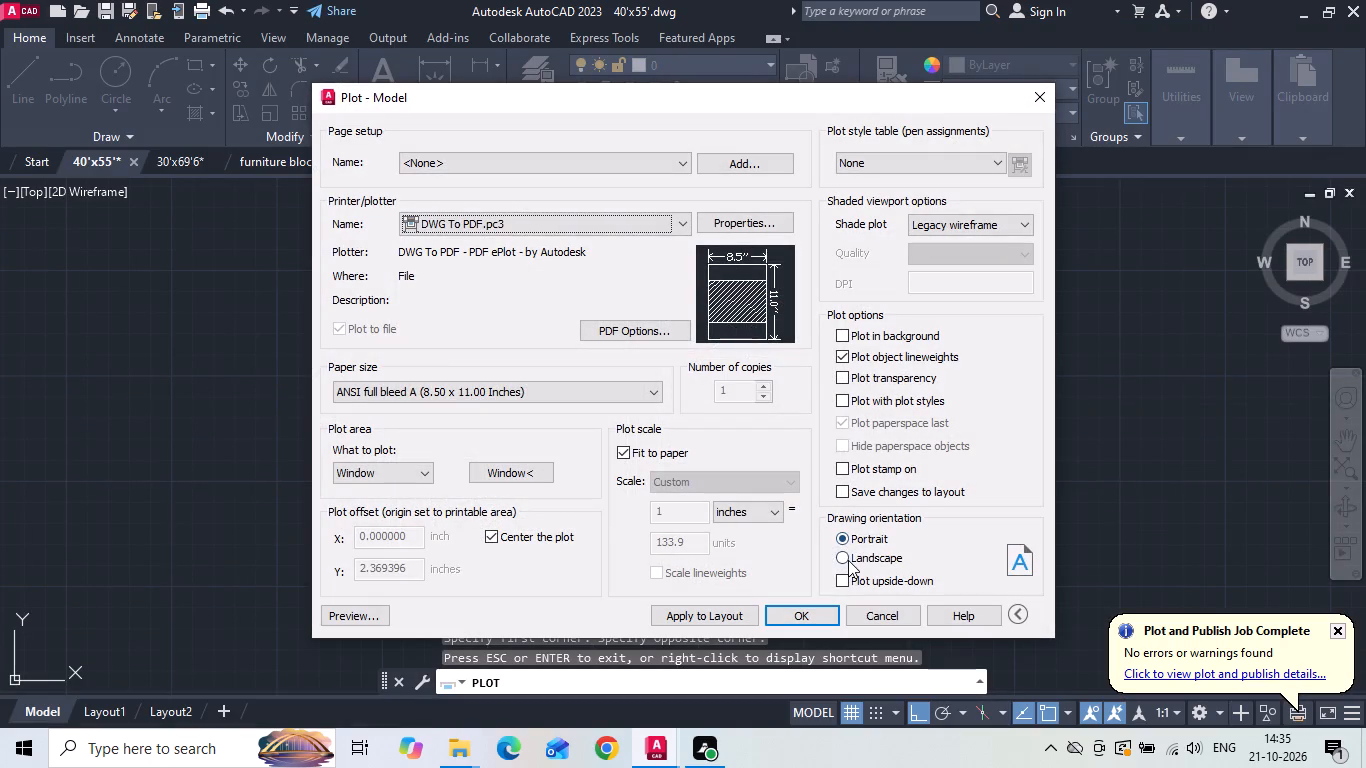
Set the plot to landscape, output it as the PDF "40'x55' PLAN" in the 21102026 folder, and close the opened PDF.
click(848, 560)
click(822, 612)
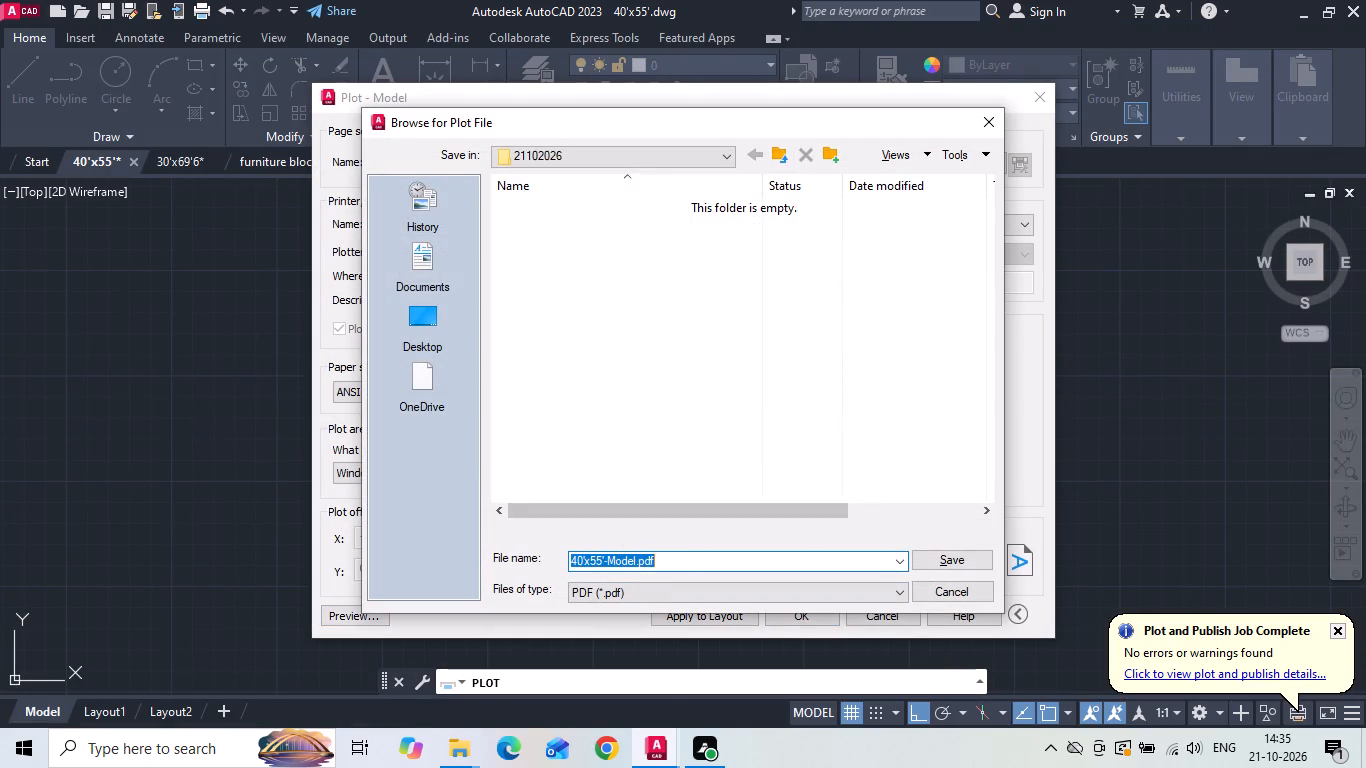
click(677, 561)
key(BackSpace)
key(BackSpace)
key(BackSpace)
key(BackSpace)
key(BackSpace)
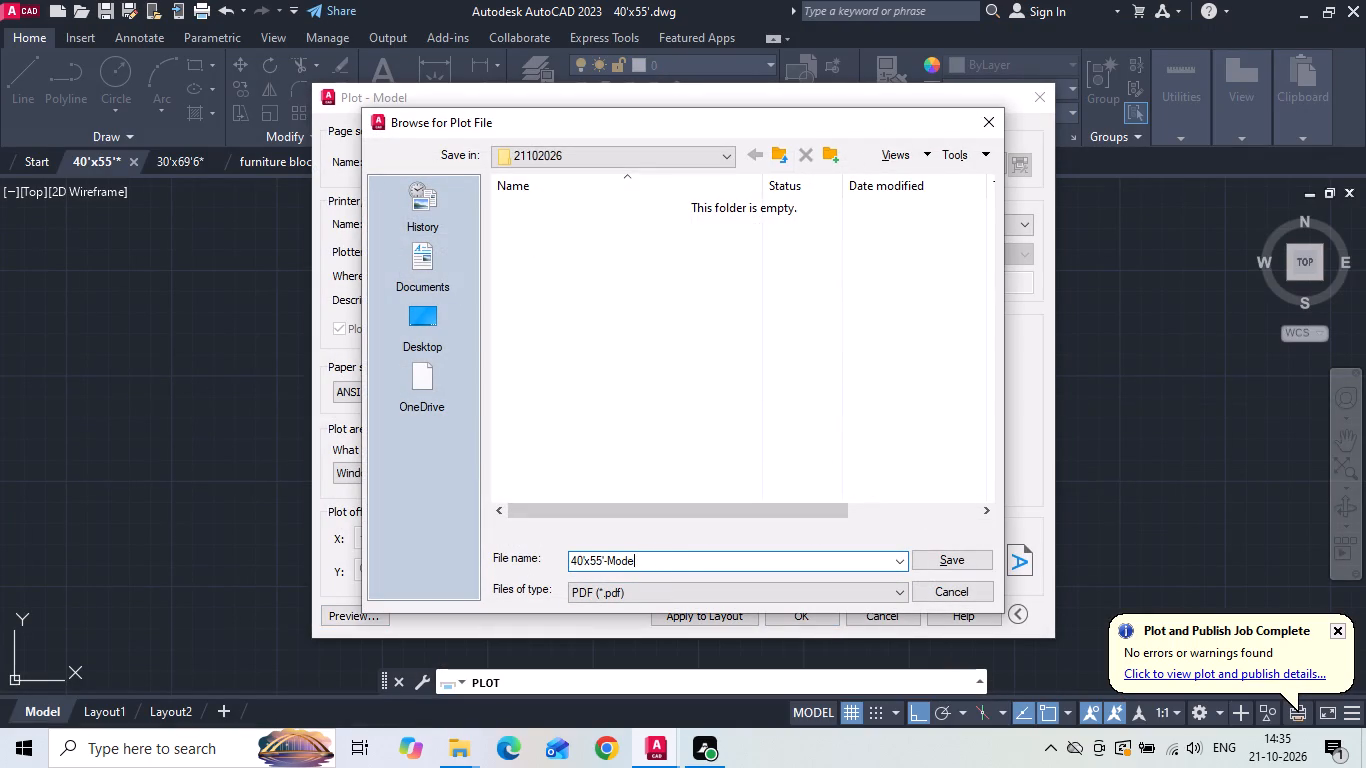
key(BackSpace)
key(BackSpace)
key(BackSpace)
key(BackSpace)
key(BackSpace)
key(space)
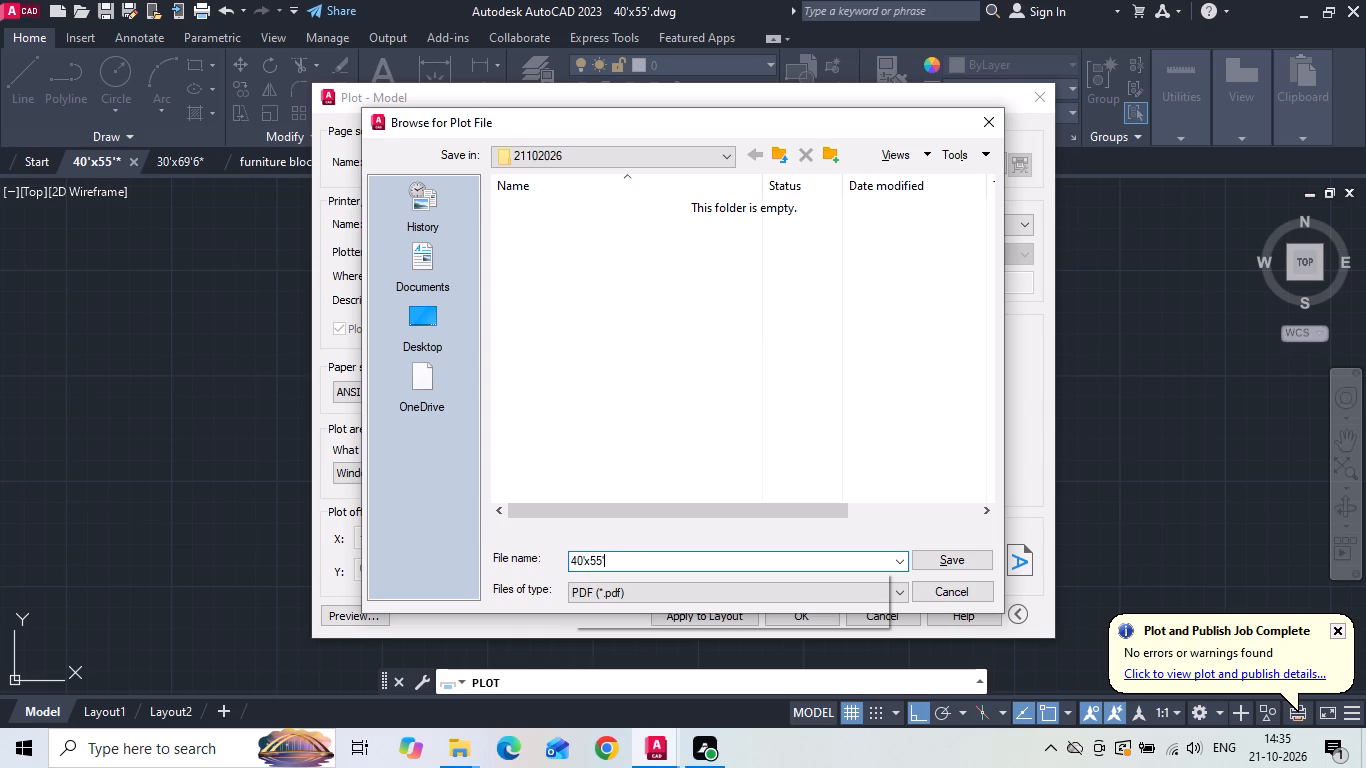
text(PLAN)
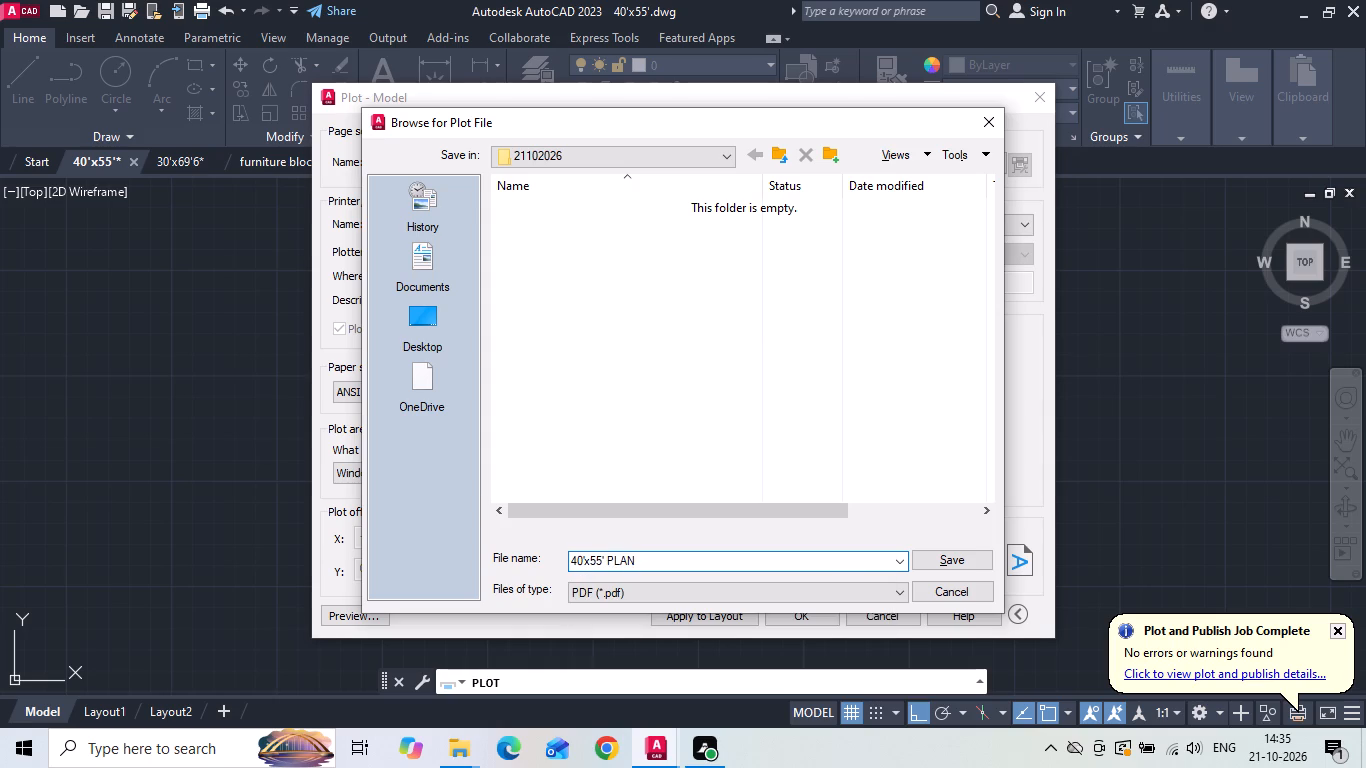
key(Return)
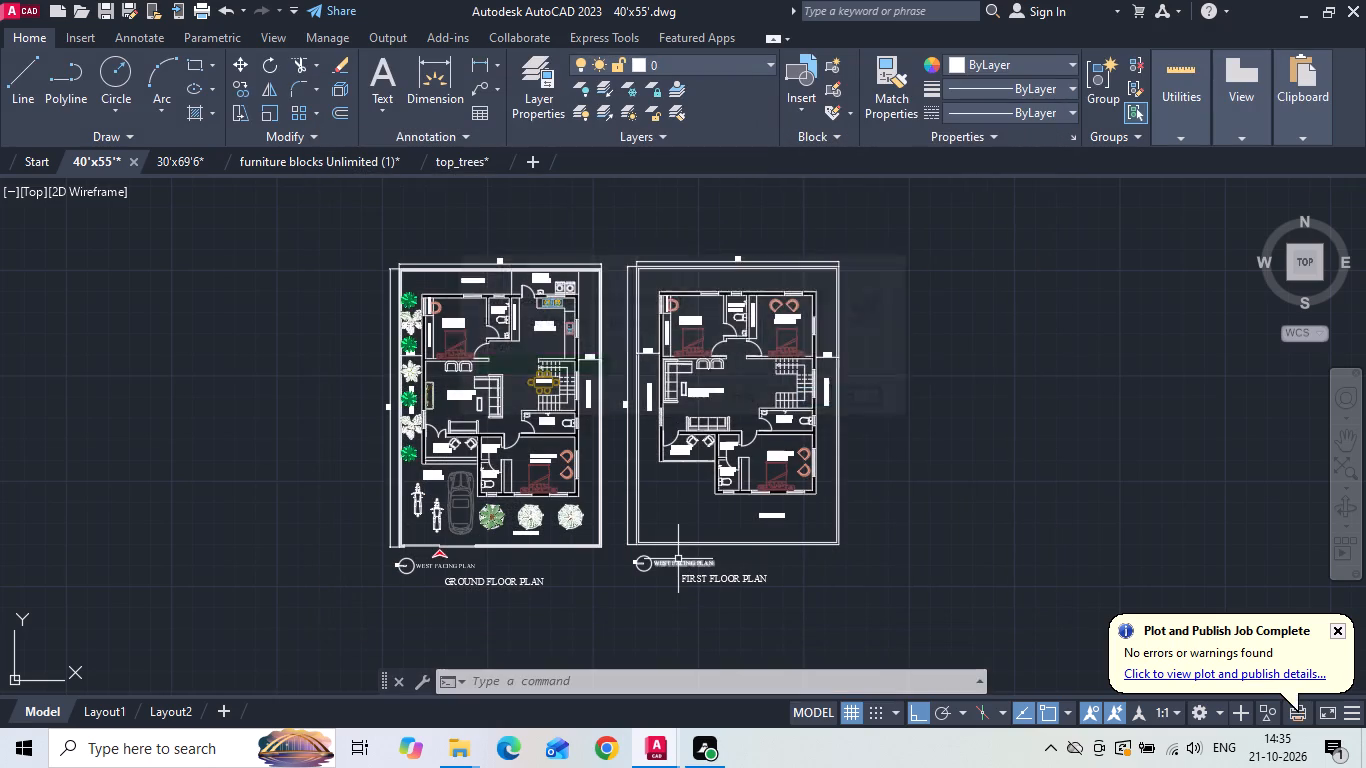
key(space)
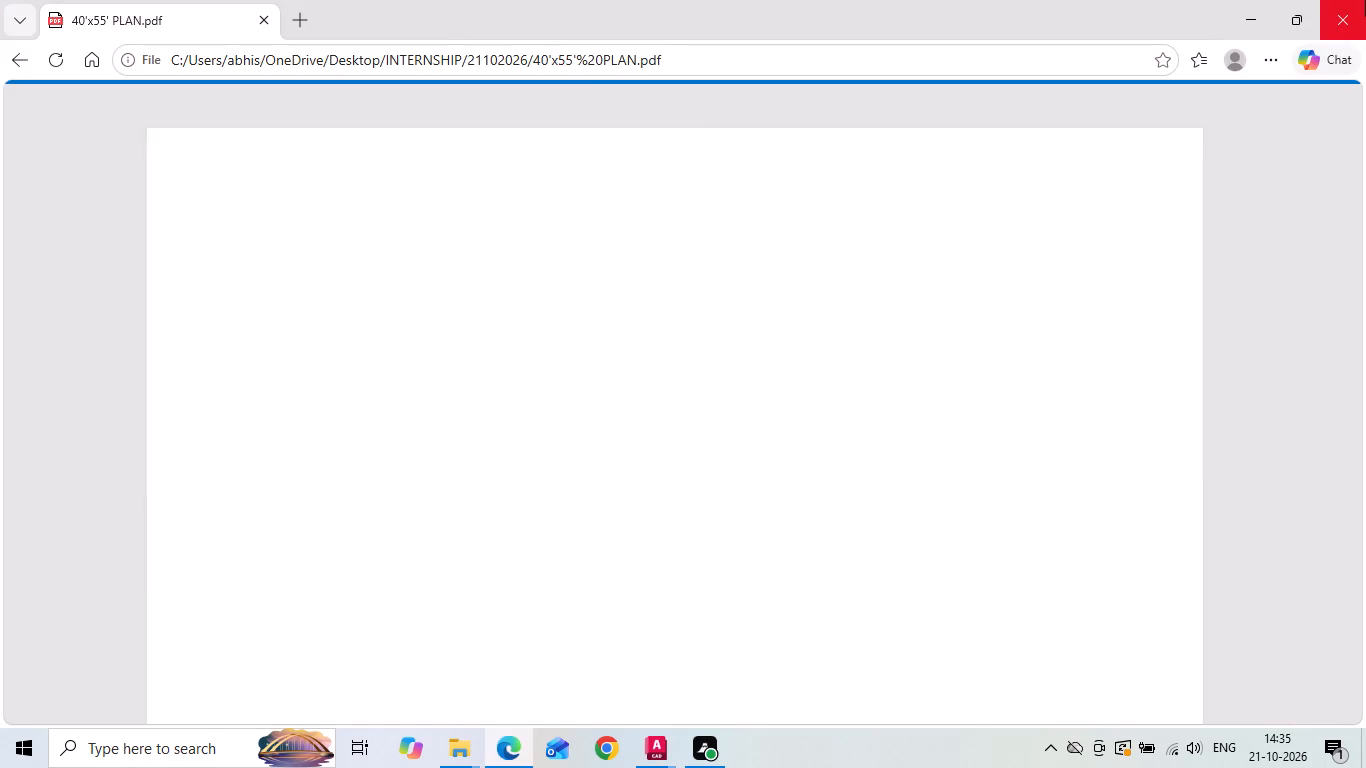
click(1365, 0)
Set up a single-sheet portrait plot from the previous plot settings, windowed around the ground floor plan and its title.
key(space)
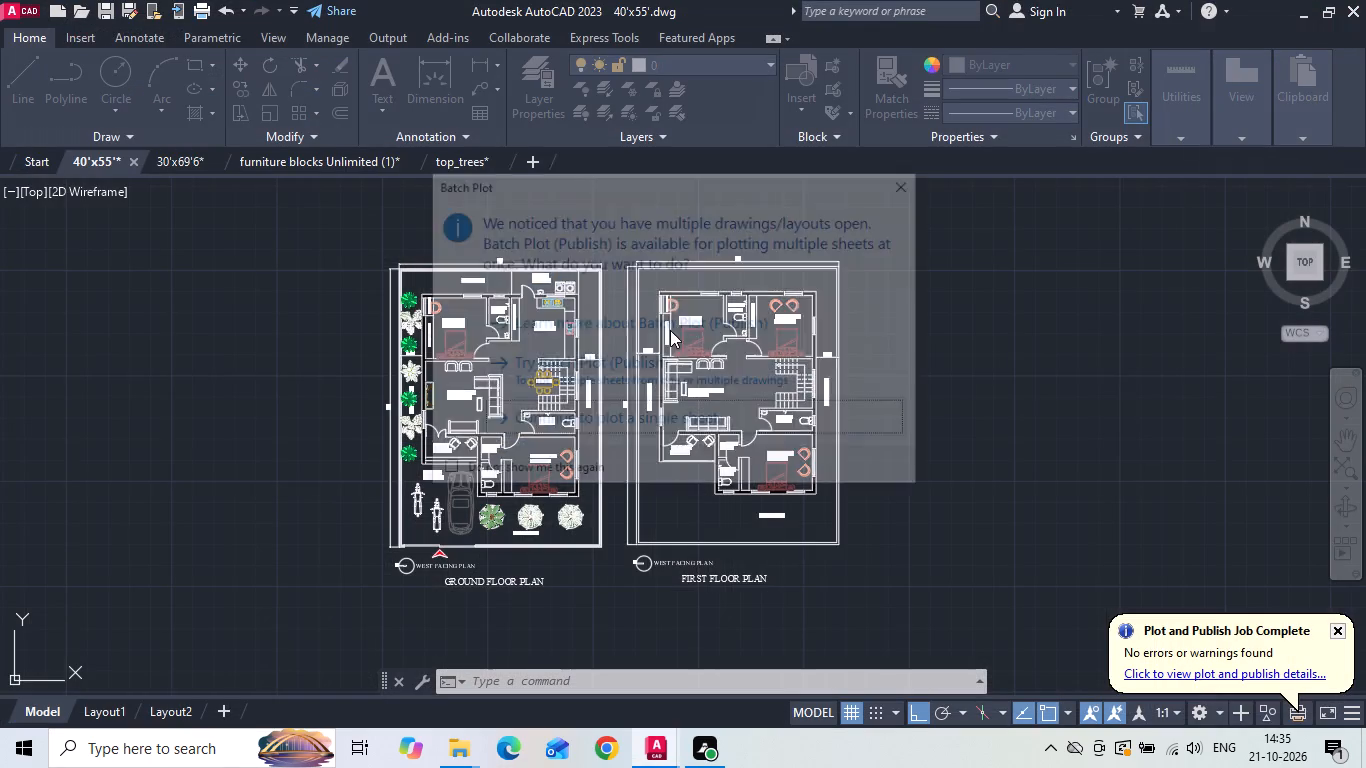
click(542, 420)
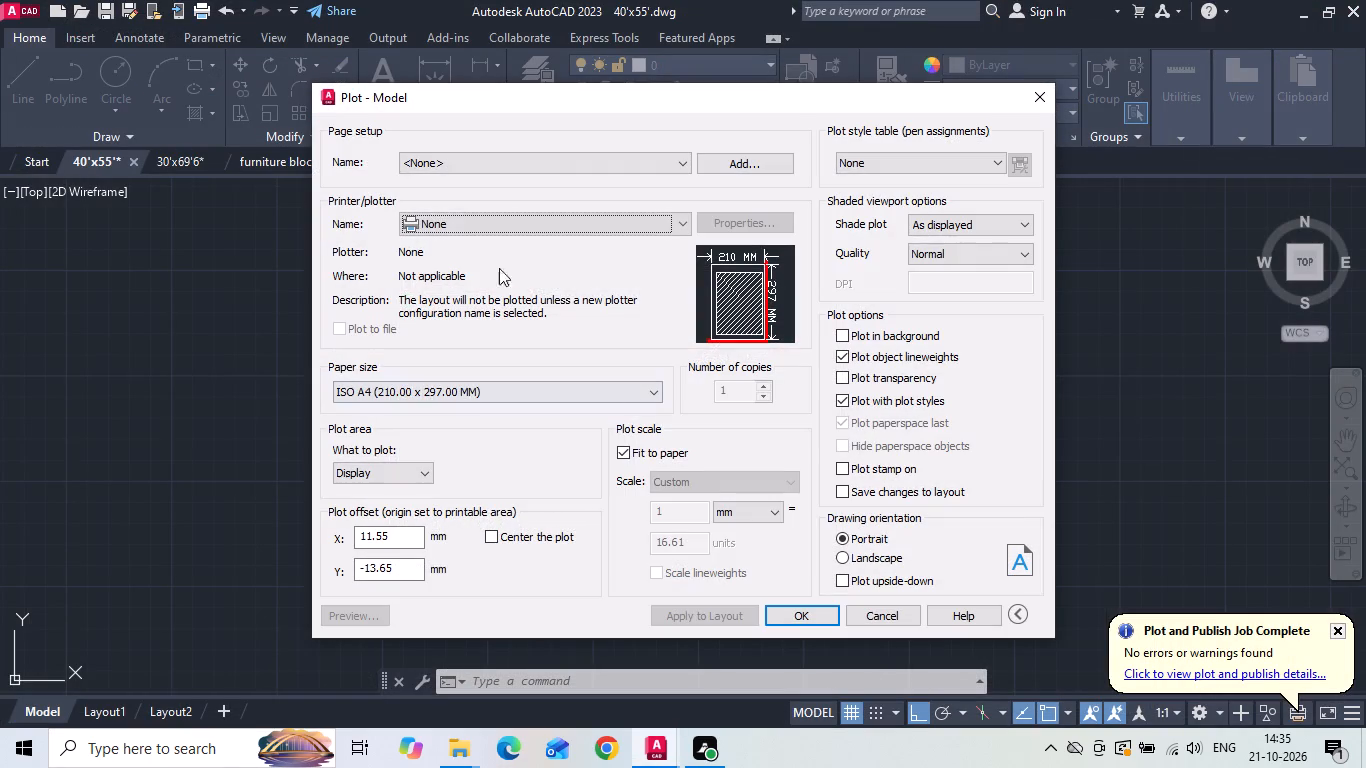
click(505, 158)
click(493, 192)
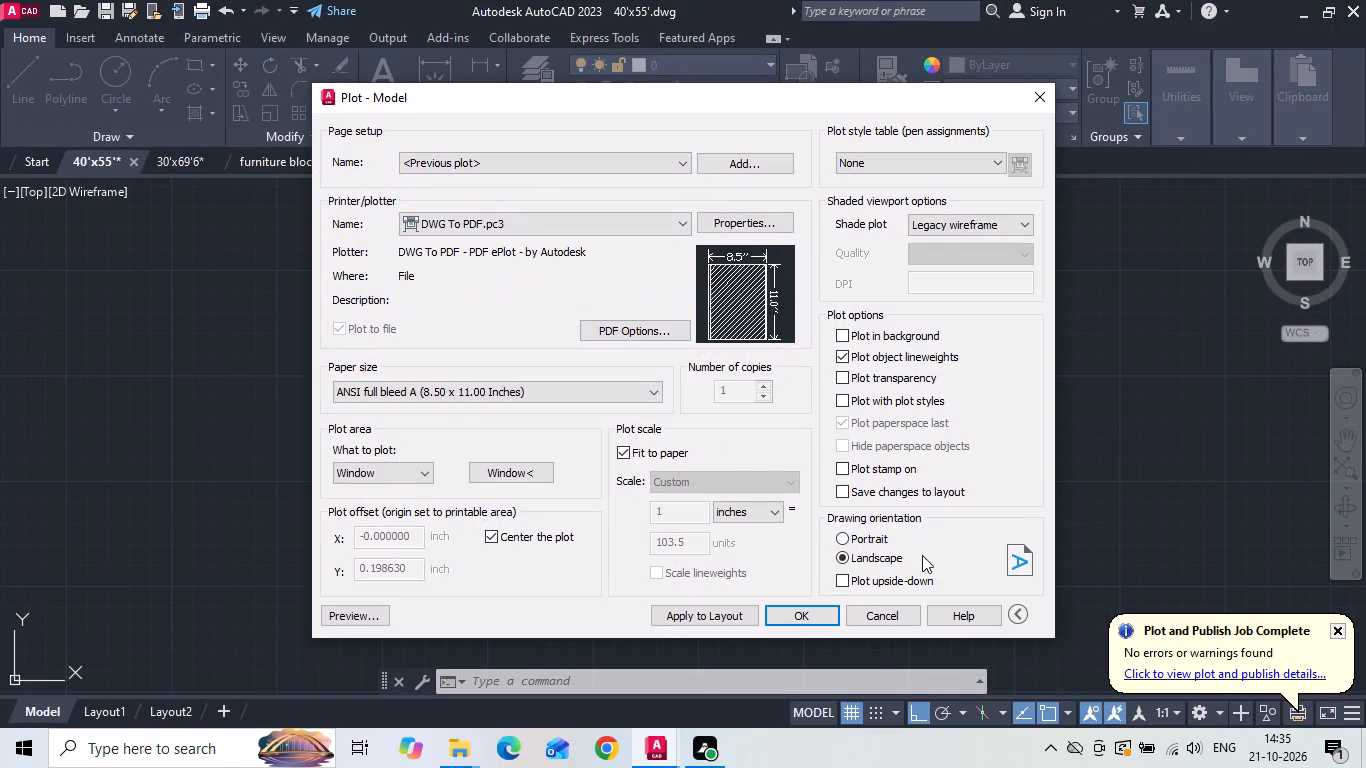
click(850, 538)
click(533, 477)
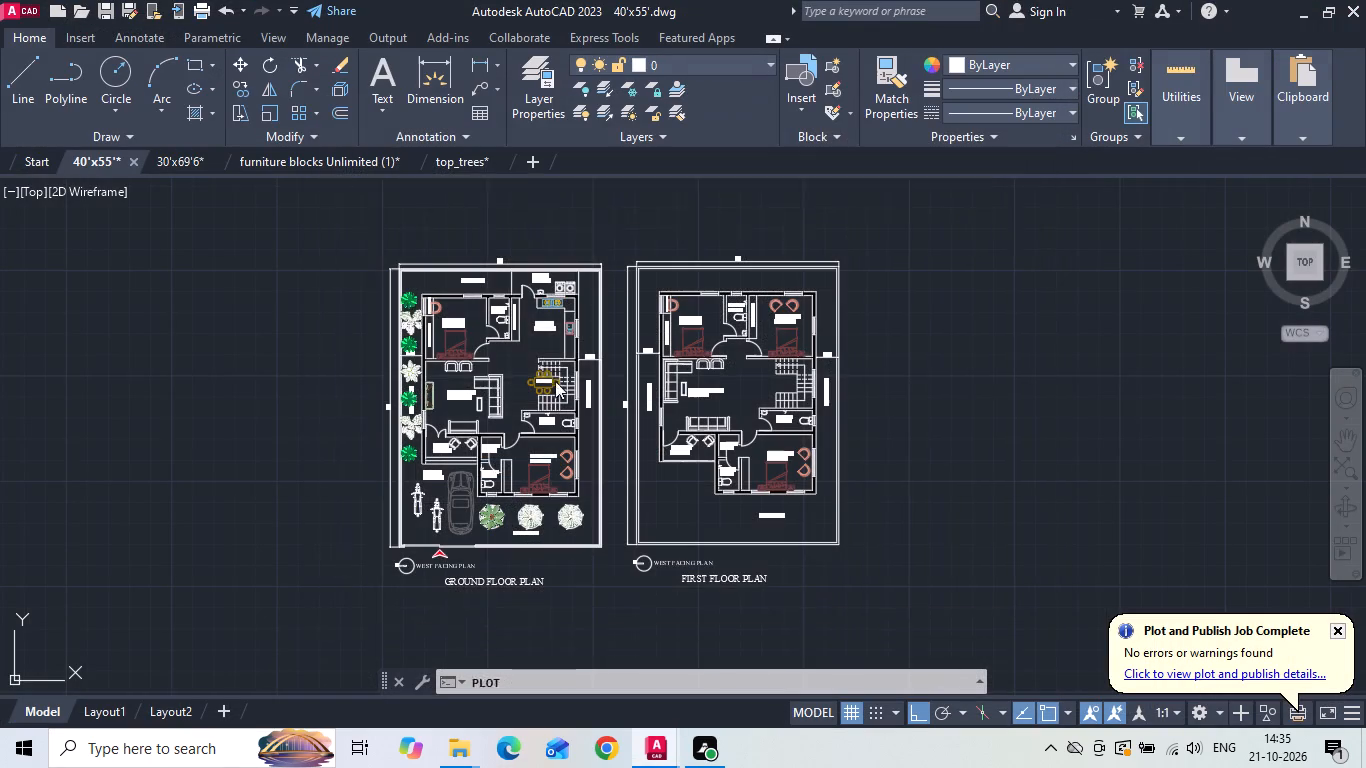
click(379, 246)
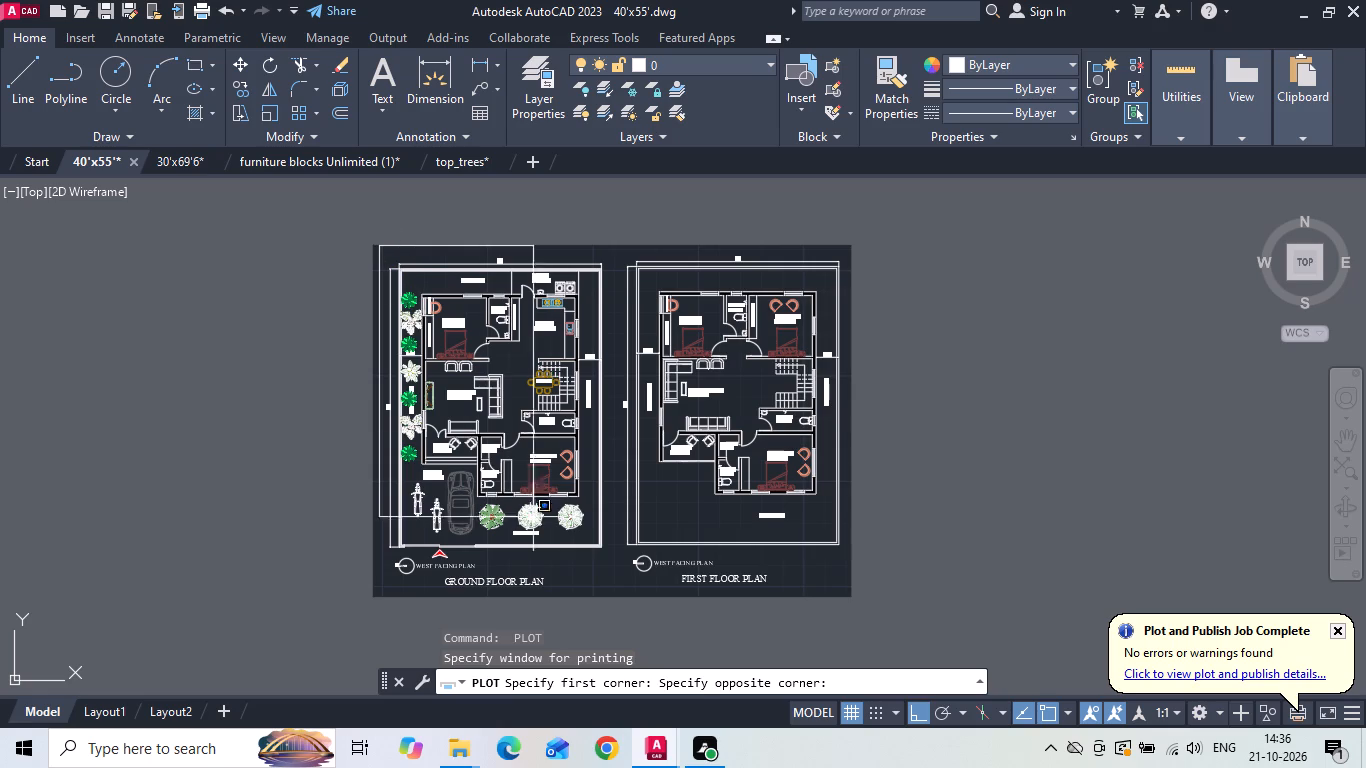
click(615, 595)
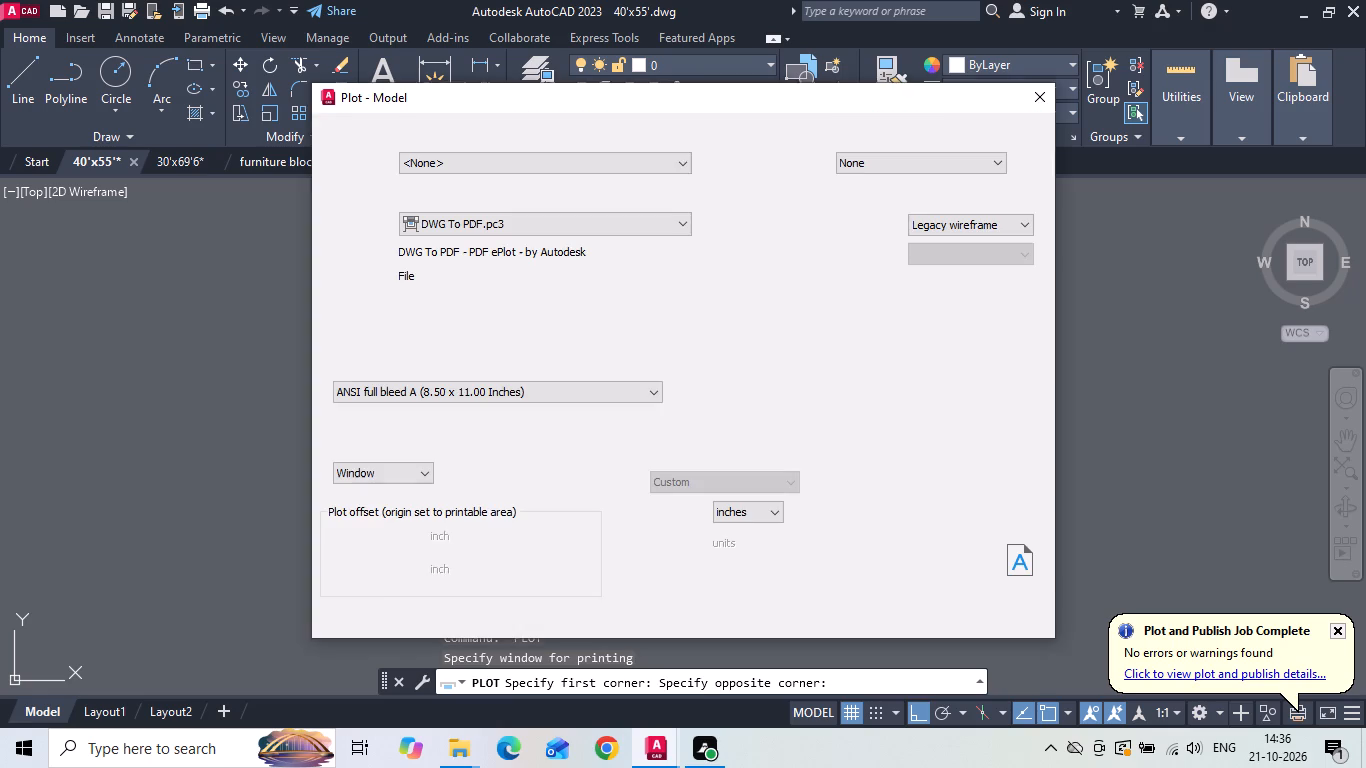
Output the ground floor plot as the PDF "40'x55' GF" in the 21102026 folder and close the opened PDF.
click(790, 615)
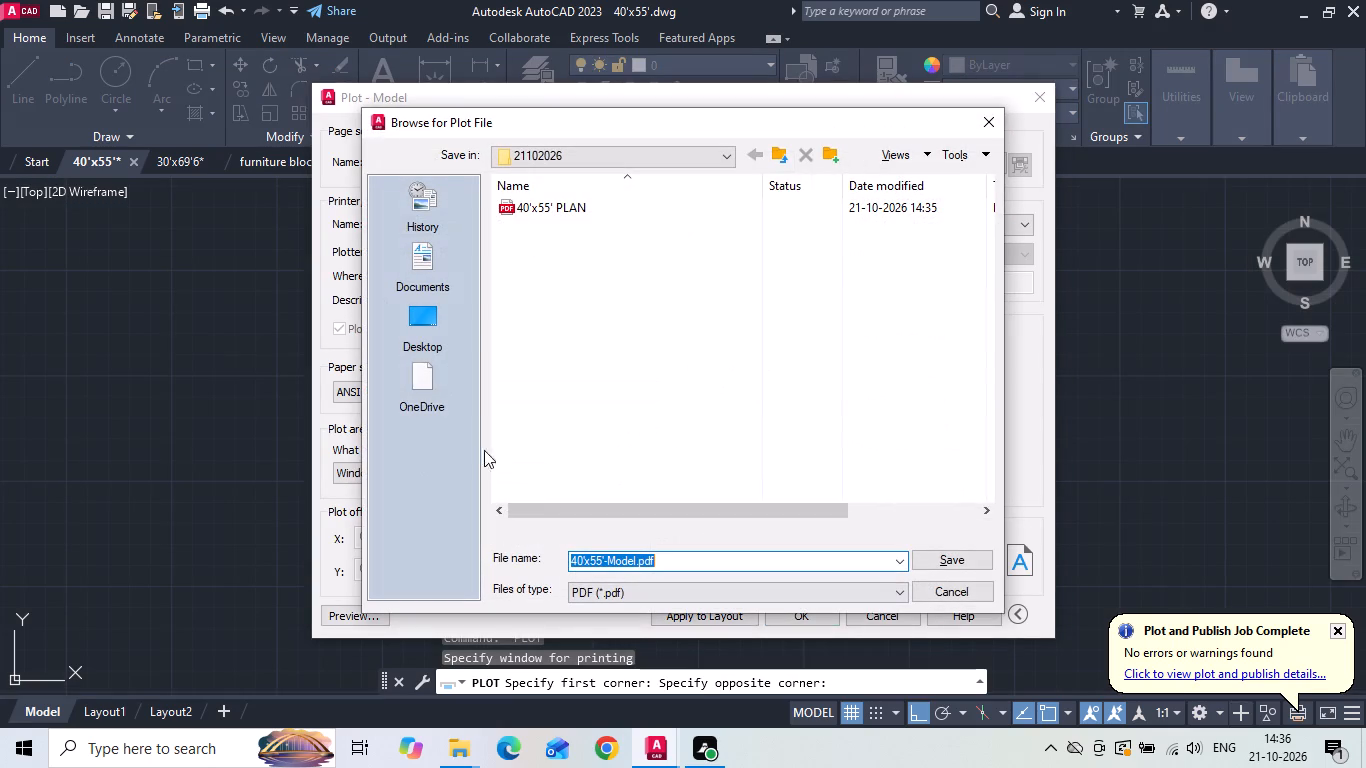
click(687, 558)
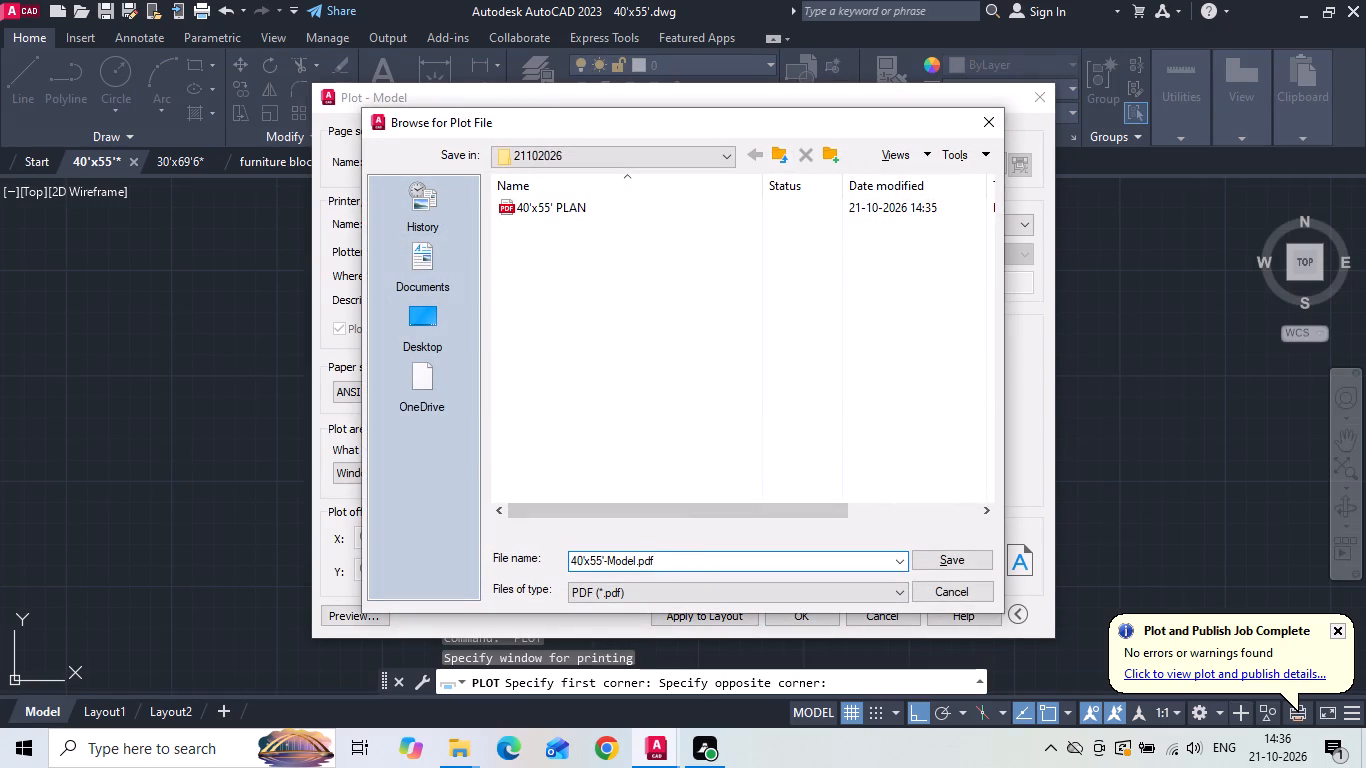
key(BackSpace)
key(BackSpace)
key(BackSpace)
key(BackSpace)
key(BackSpace)
key(BackSpace)
key(BackSpace)
key(BackSpace)
key(BackSpace)
key(BackSpace)
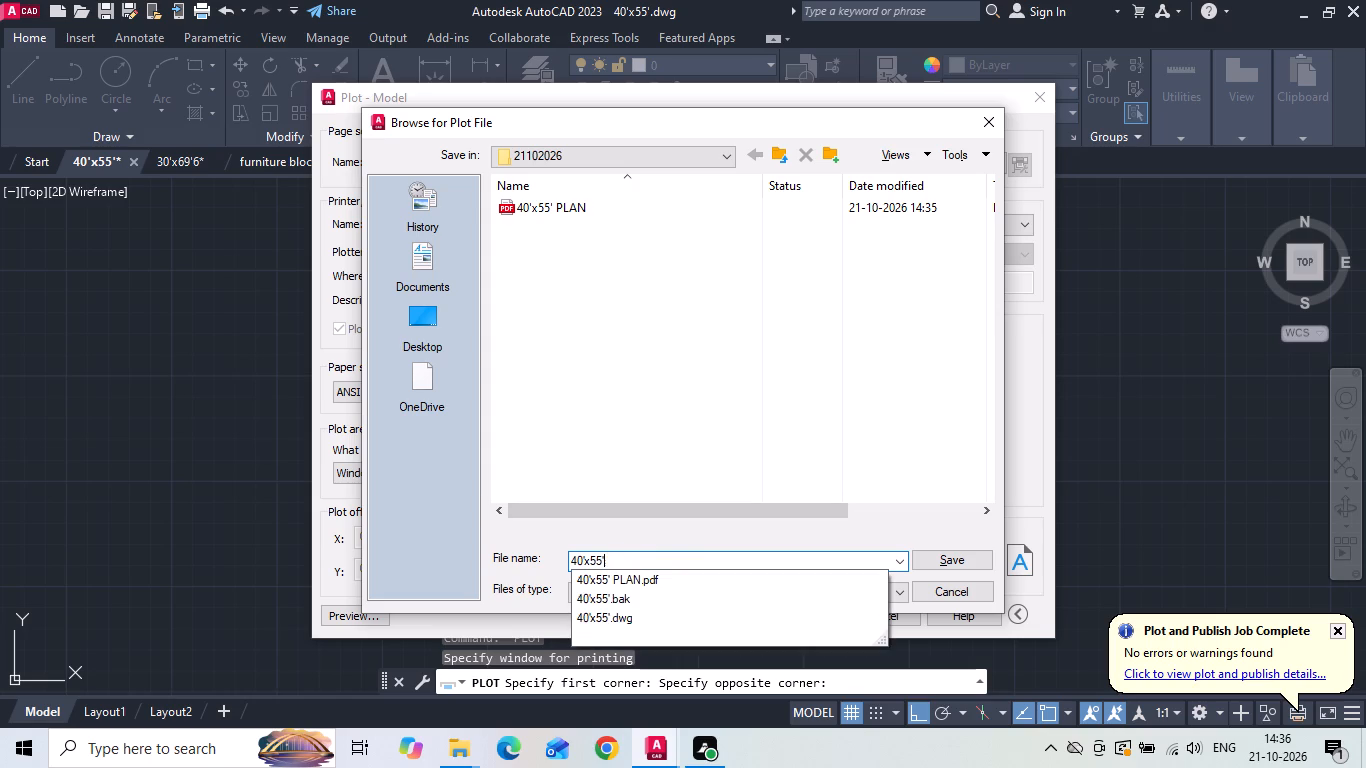
key(space)
text(GF)
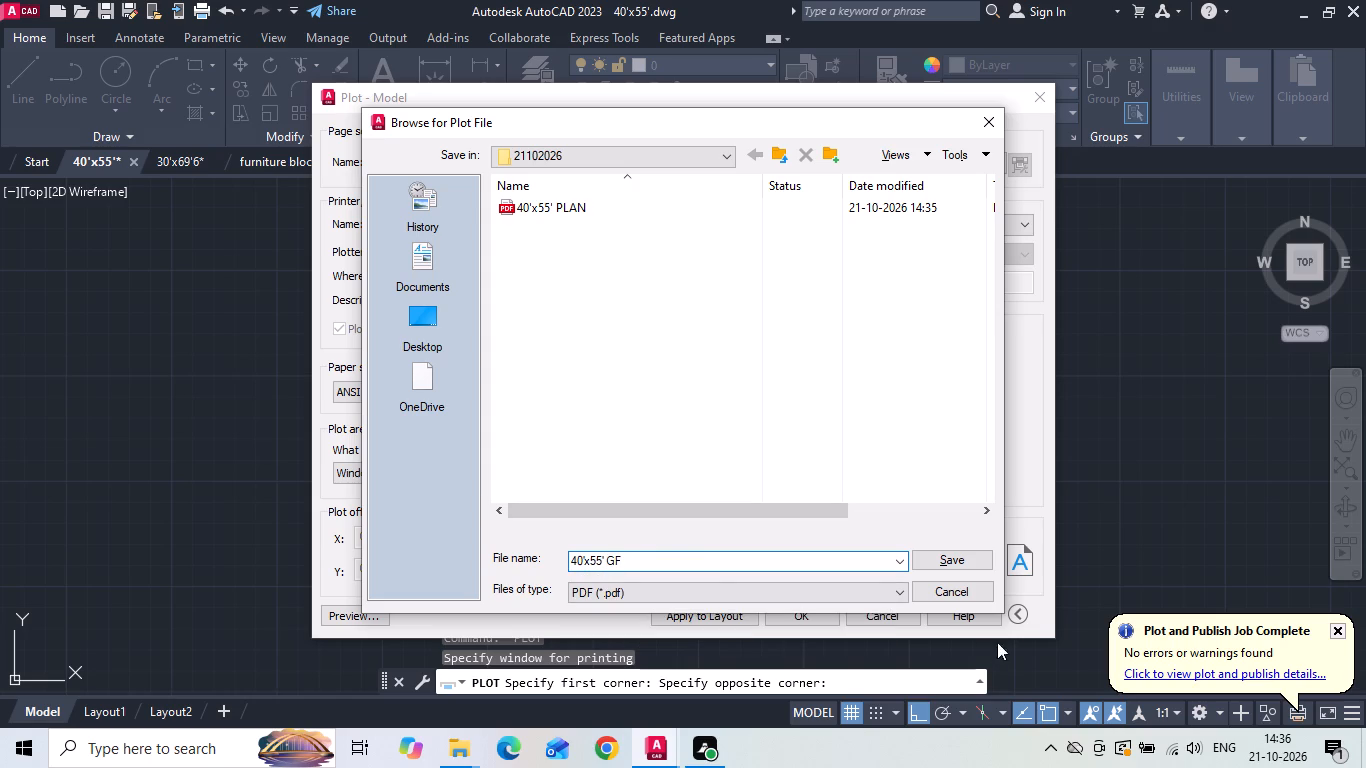
click(979, 562)
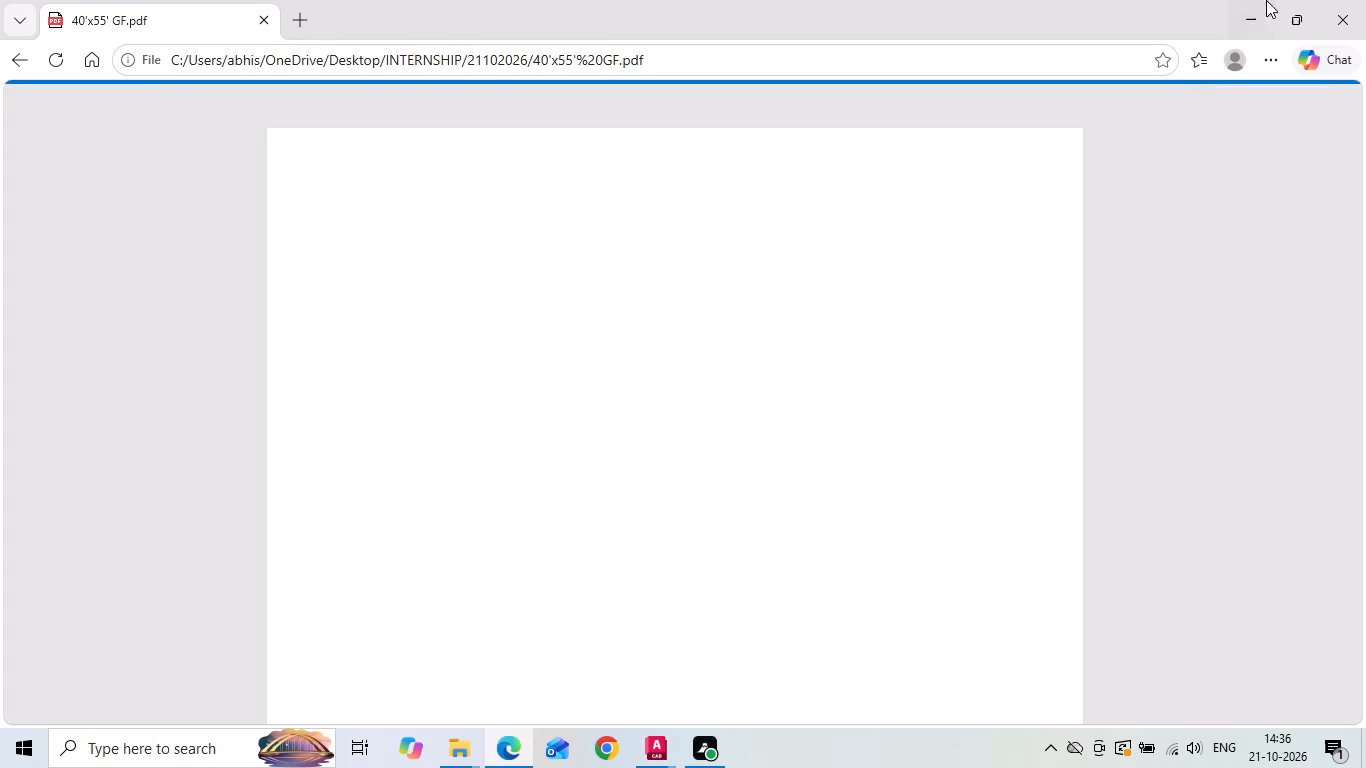
click(1365, 0)
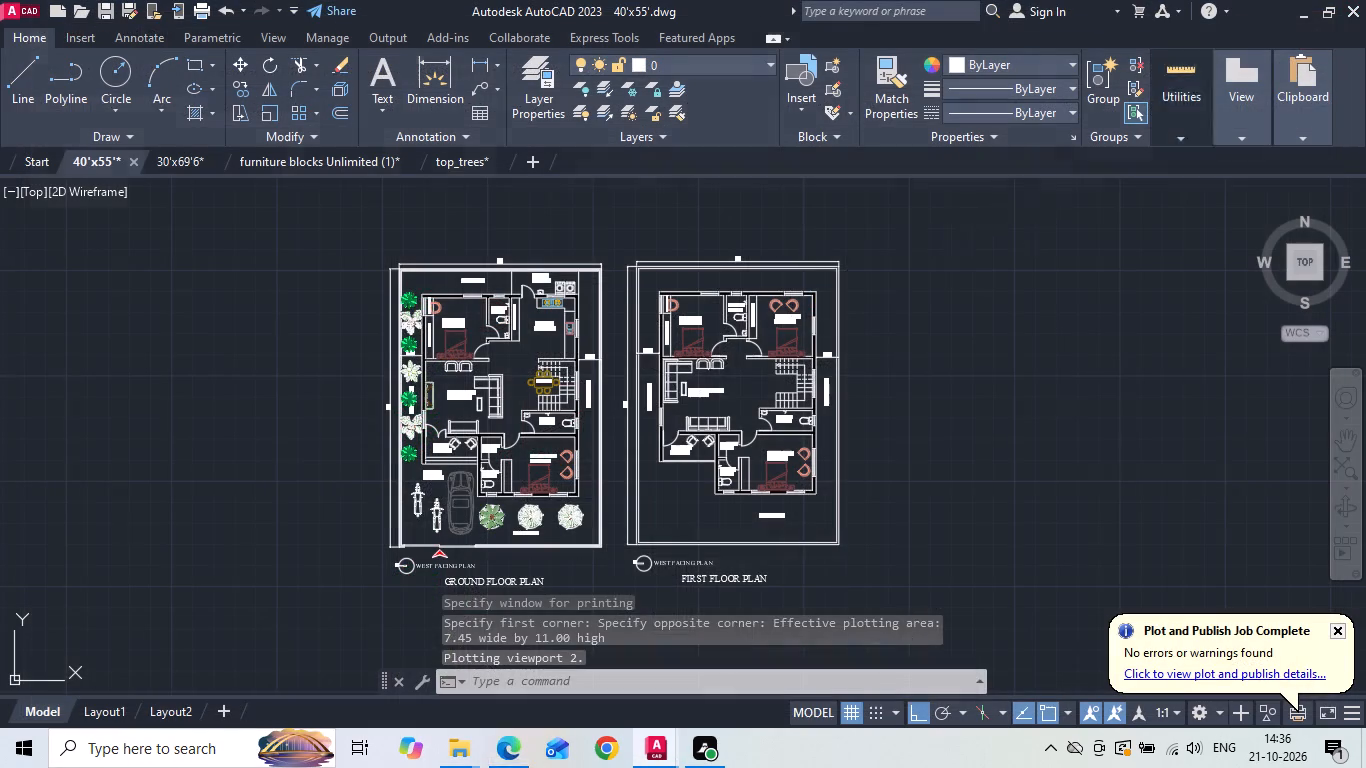
Set up a single-sheet portrait plot from the previous plot settings, windowed around the first floor plan and its title, and preview it.
key(space)
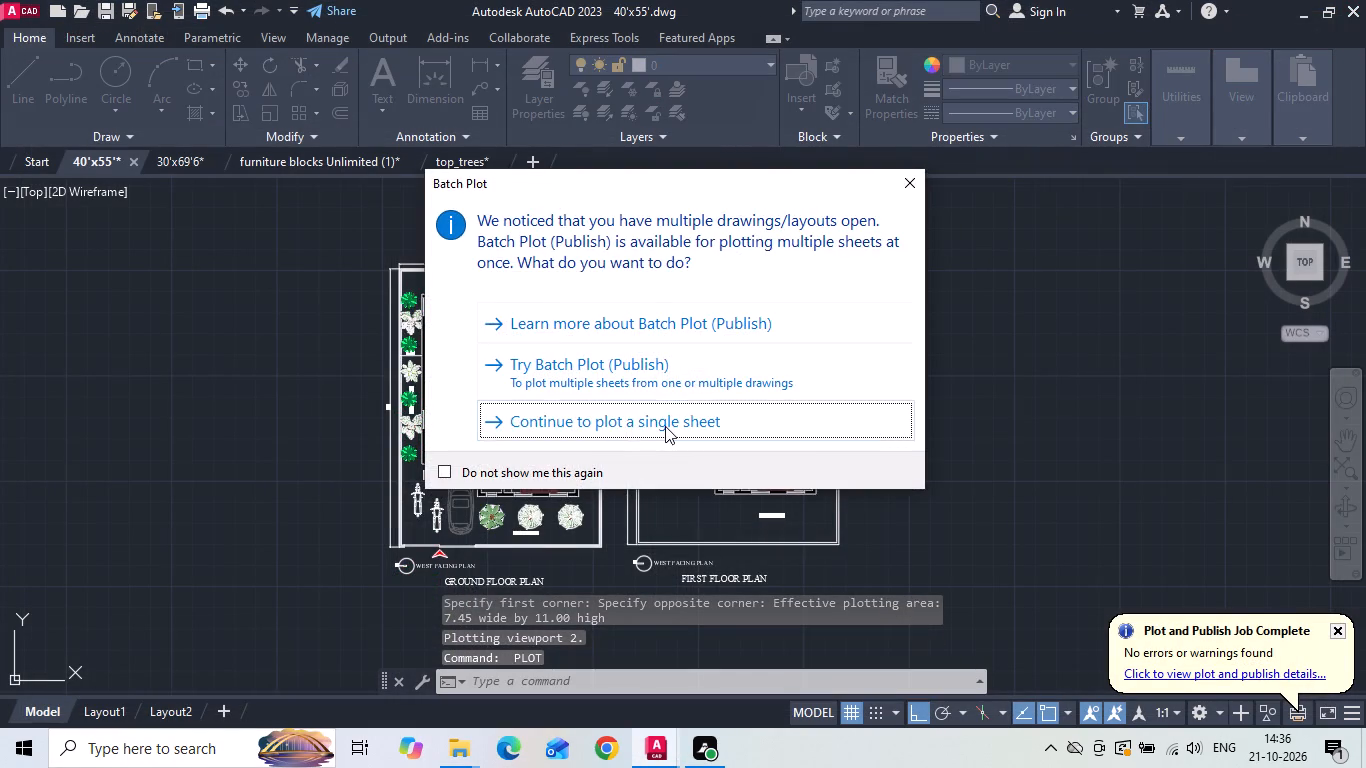
click(665, 426)
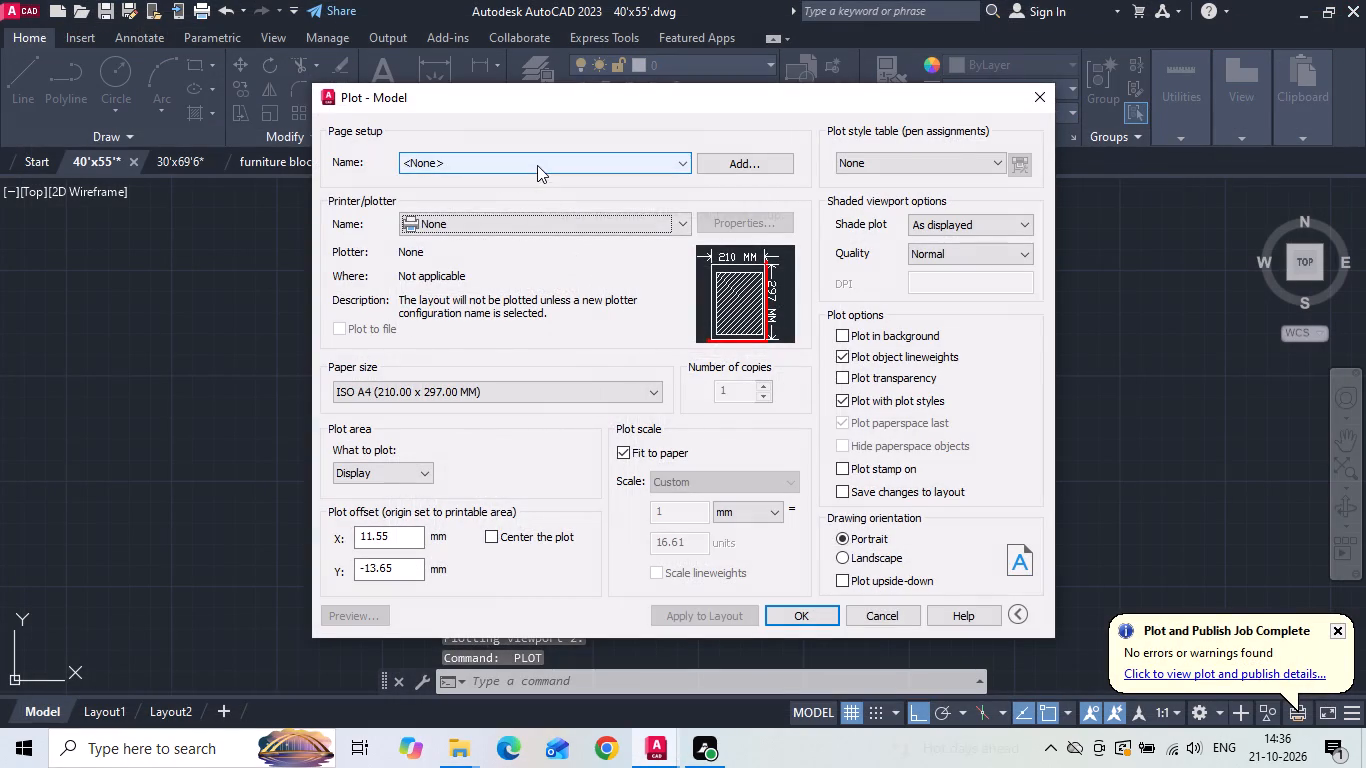
click(537, 165)
click(535, 193)
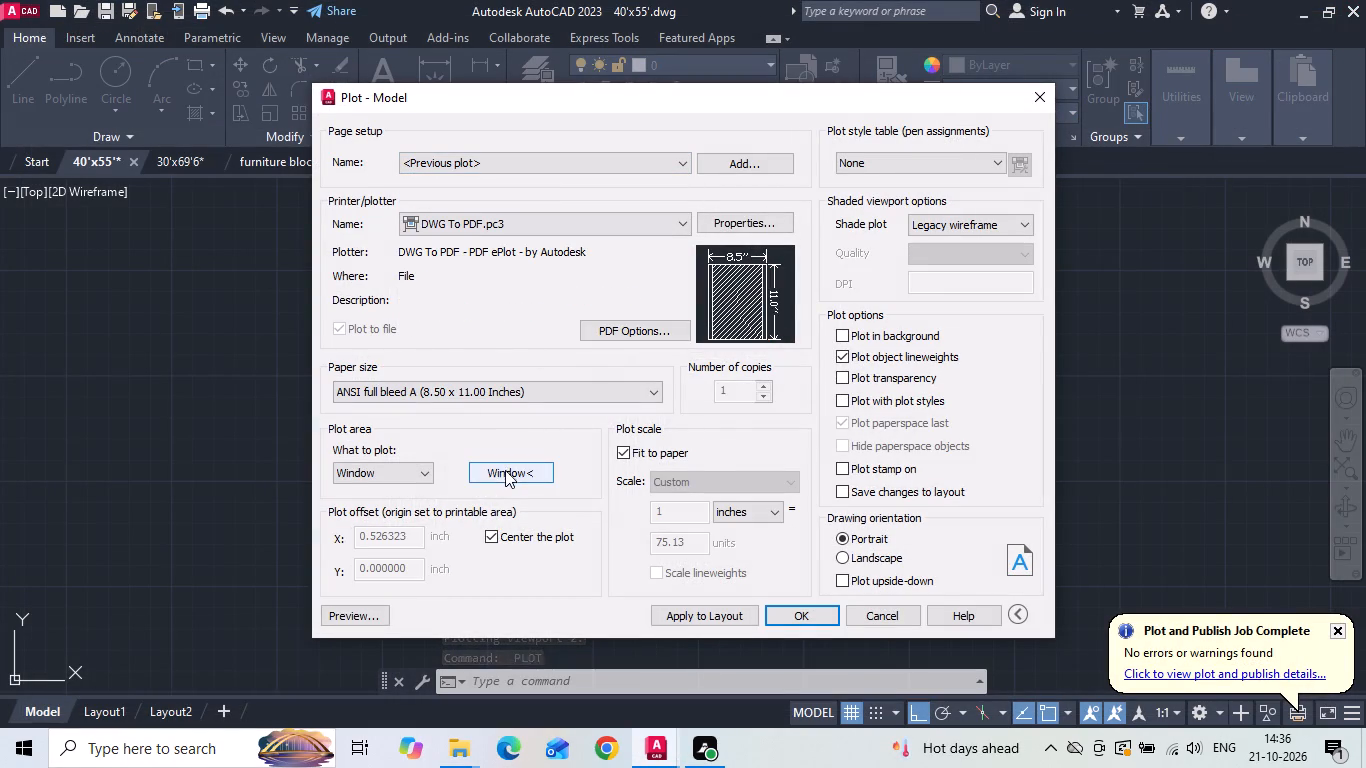
click(505, 473)
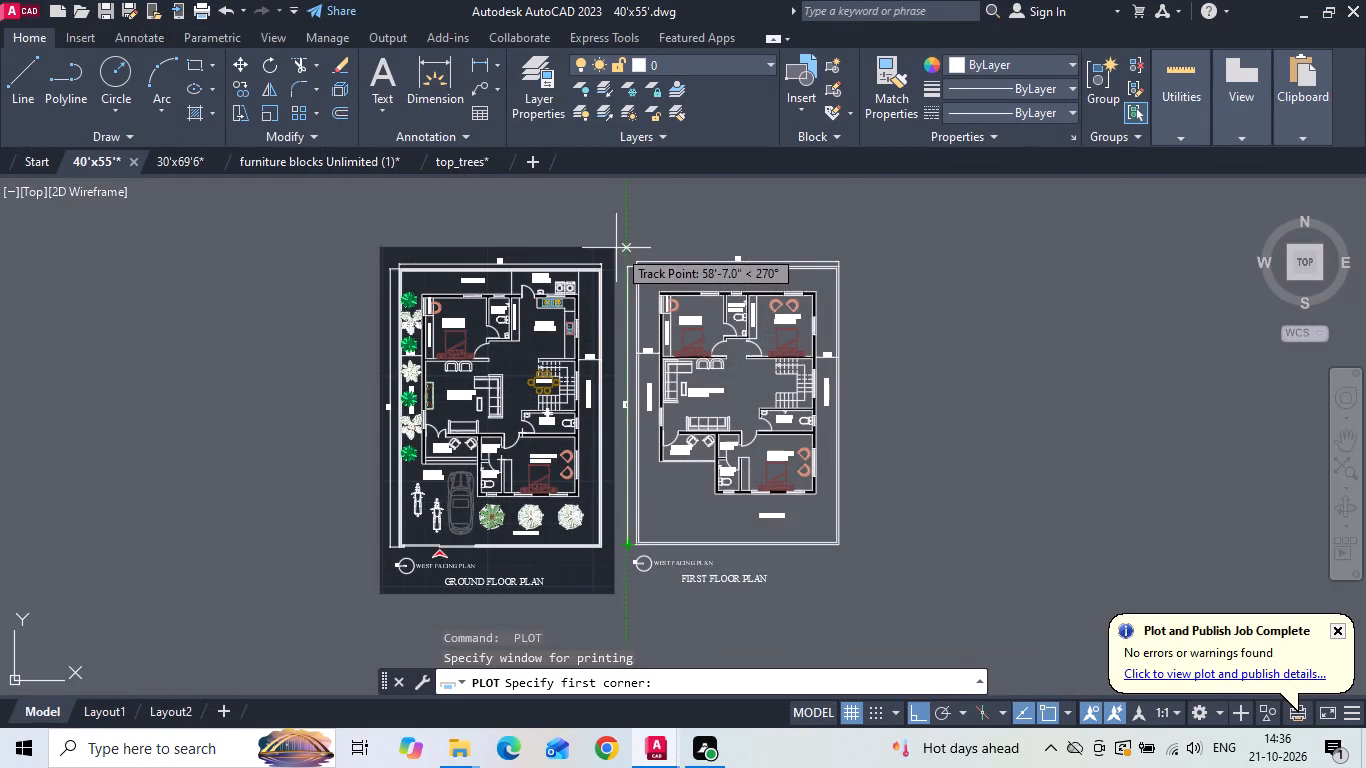
click(613, 246)
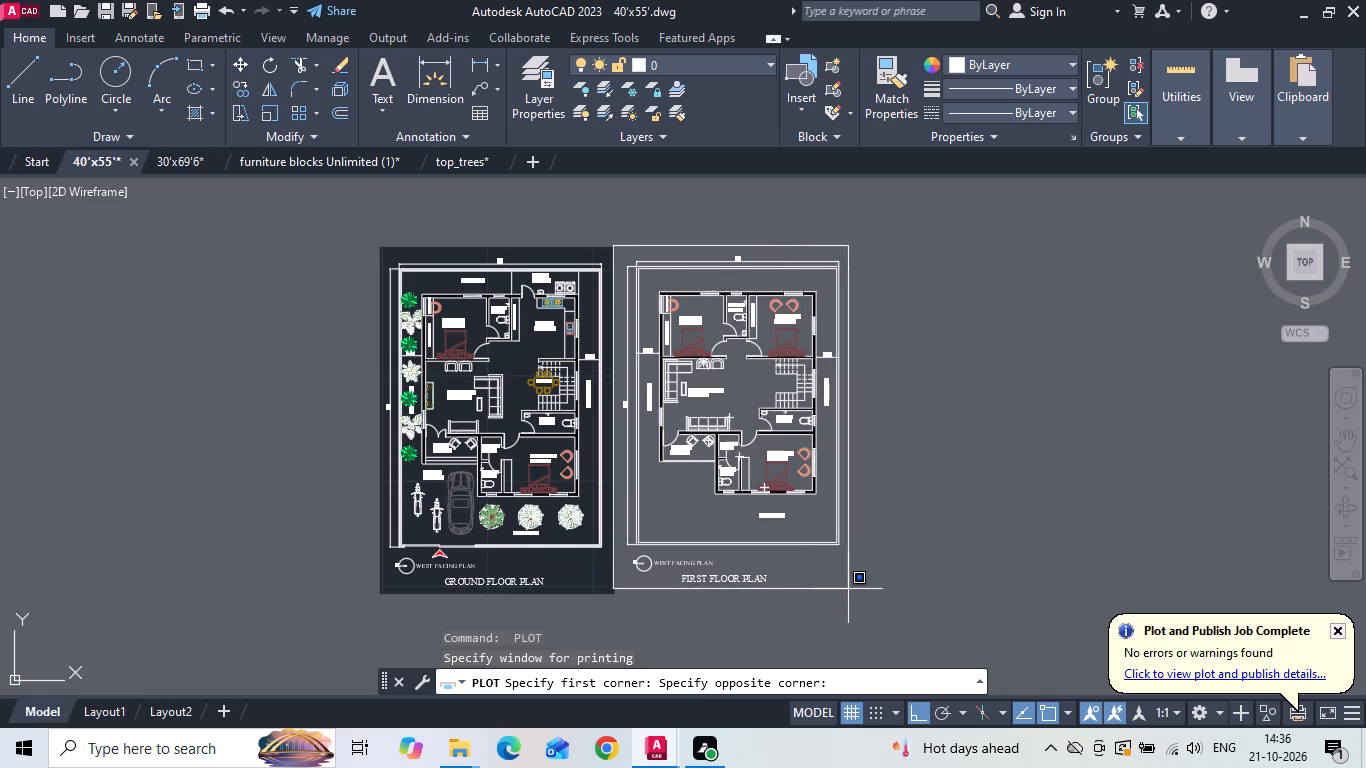
click(852, 589)
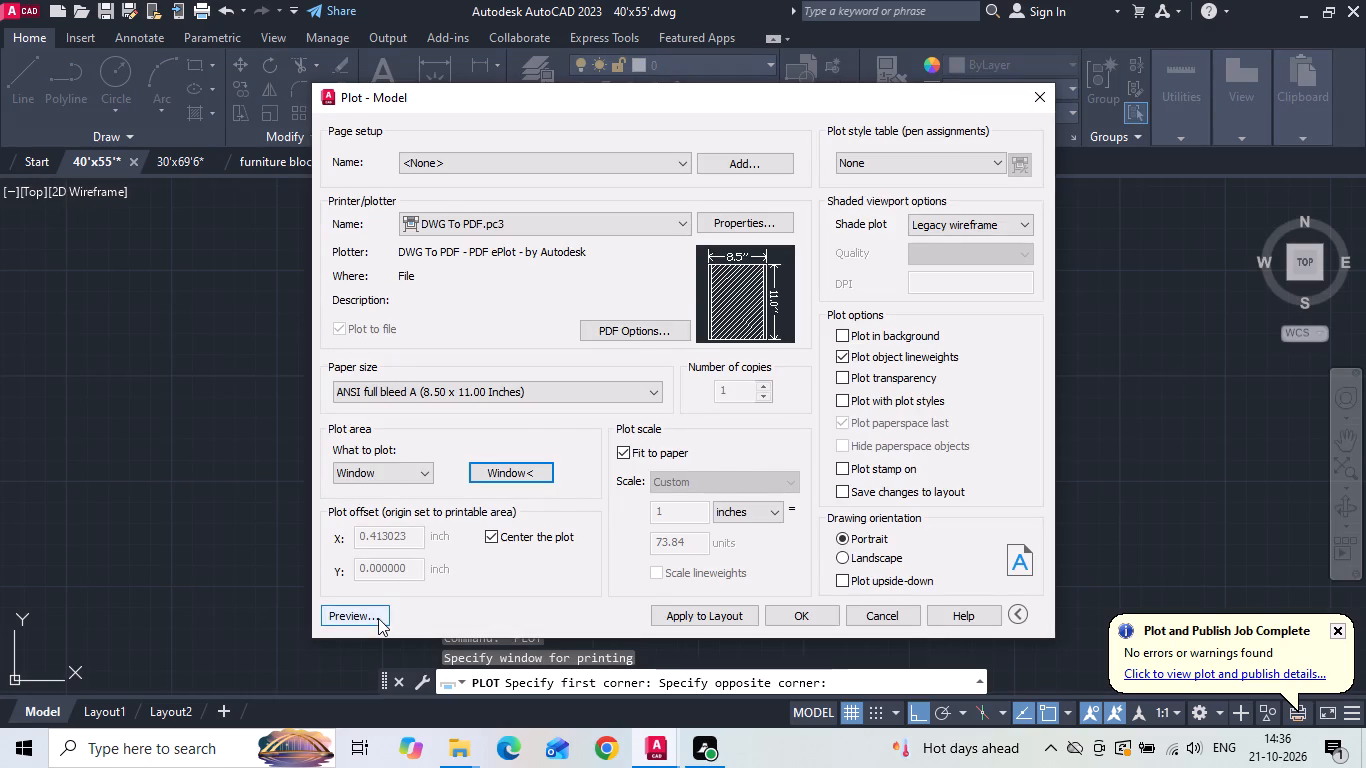
click(378, 618)
key(space)
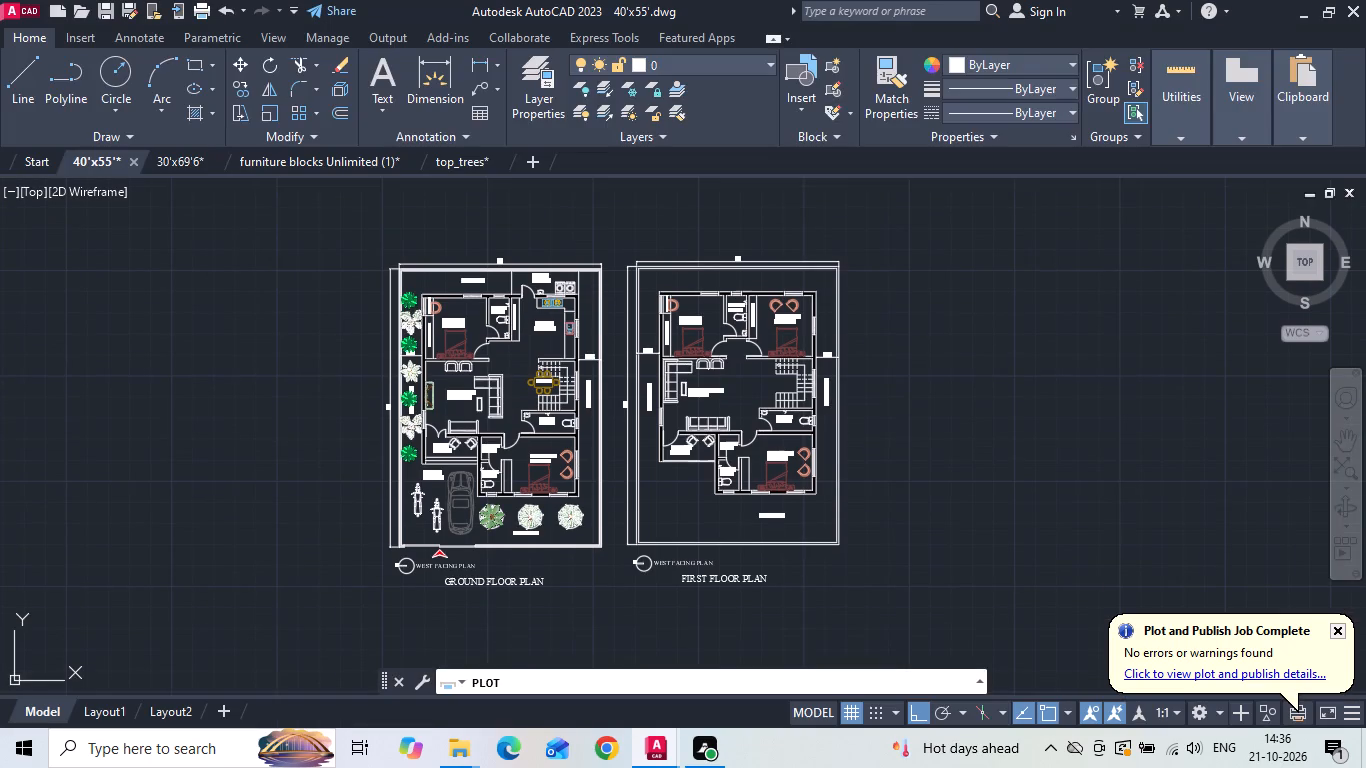
Output the first floor plot as the PDF "40'x55' FF" in the 21102026 folder and close the opened PDF.
click(795, 614)
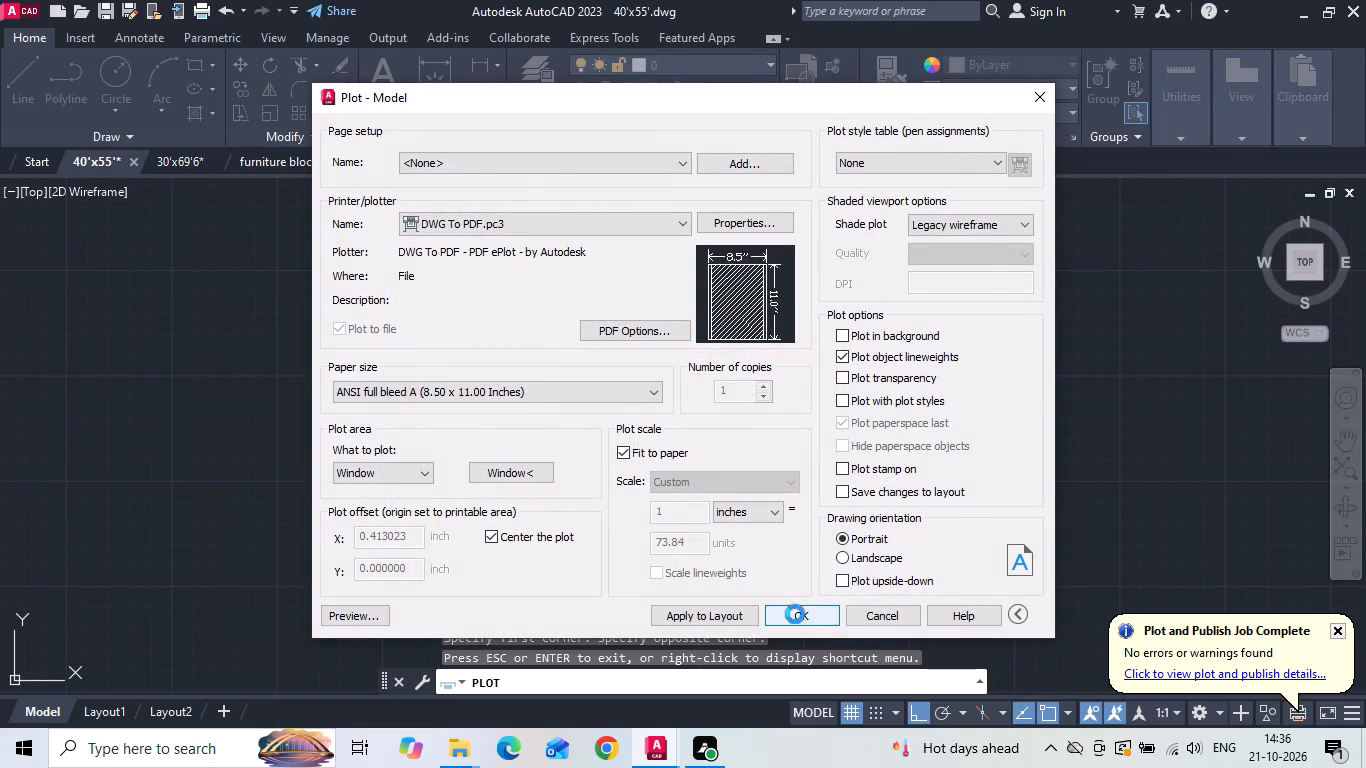
click(694, 564)
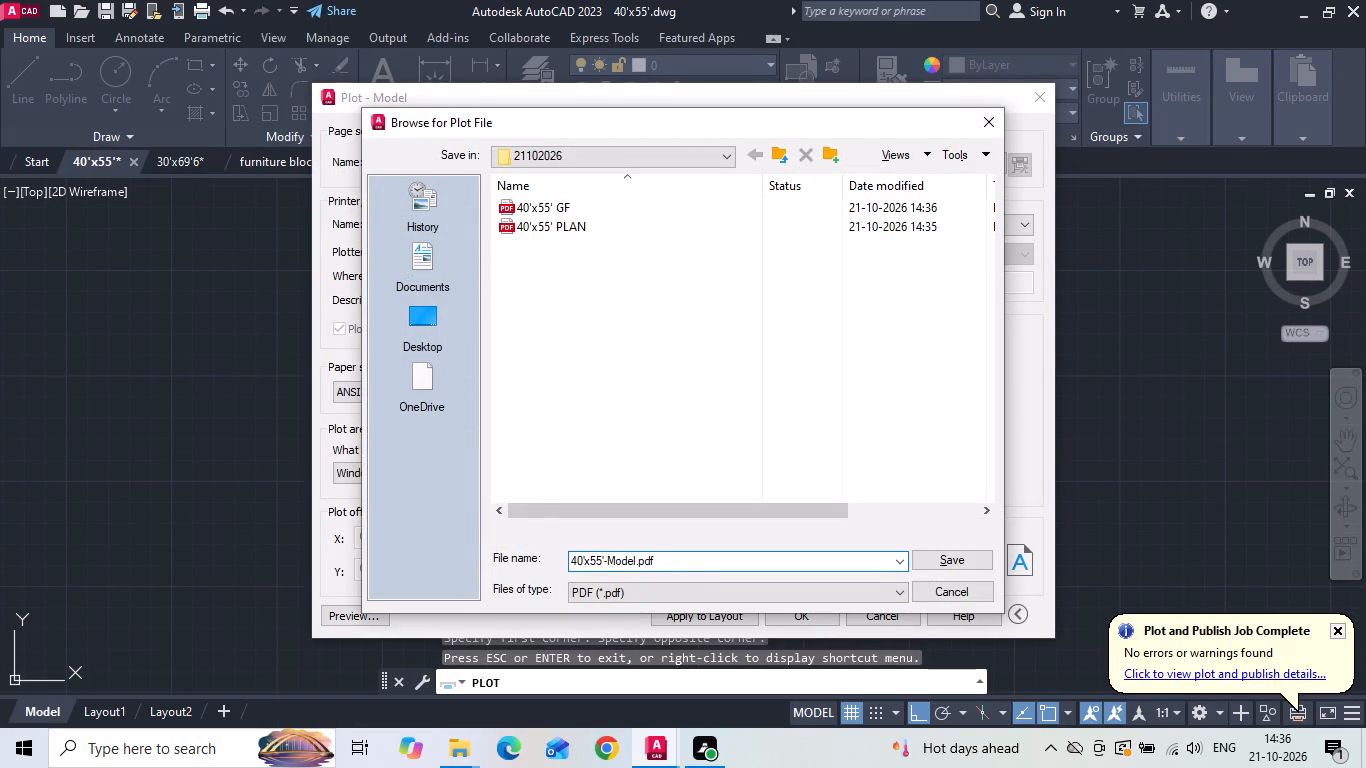
key(BackSpace)
key(BackSpace)
key(BackSpace)
key(BackSpace)
key(BackSpace)
key(BackSpace)
key(BackSpace)
key(BackSpace)
key(BackSpace)
key(BackSpace)
key(space)
text(FF)
click(951, 567)
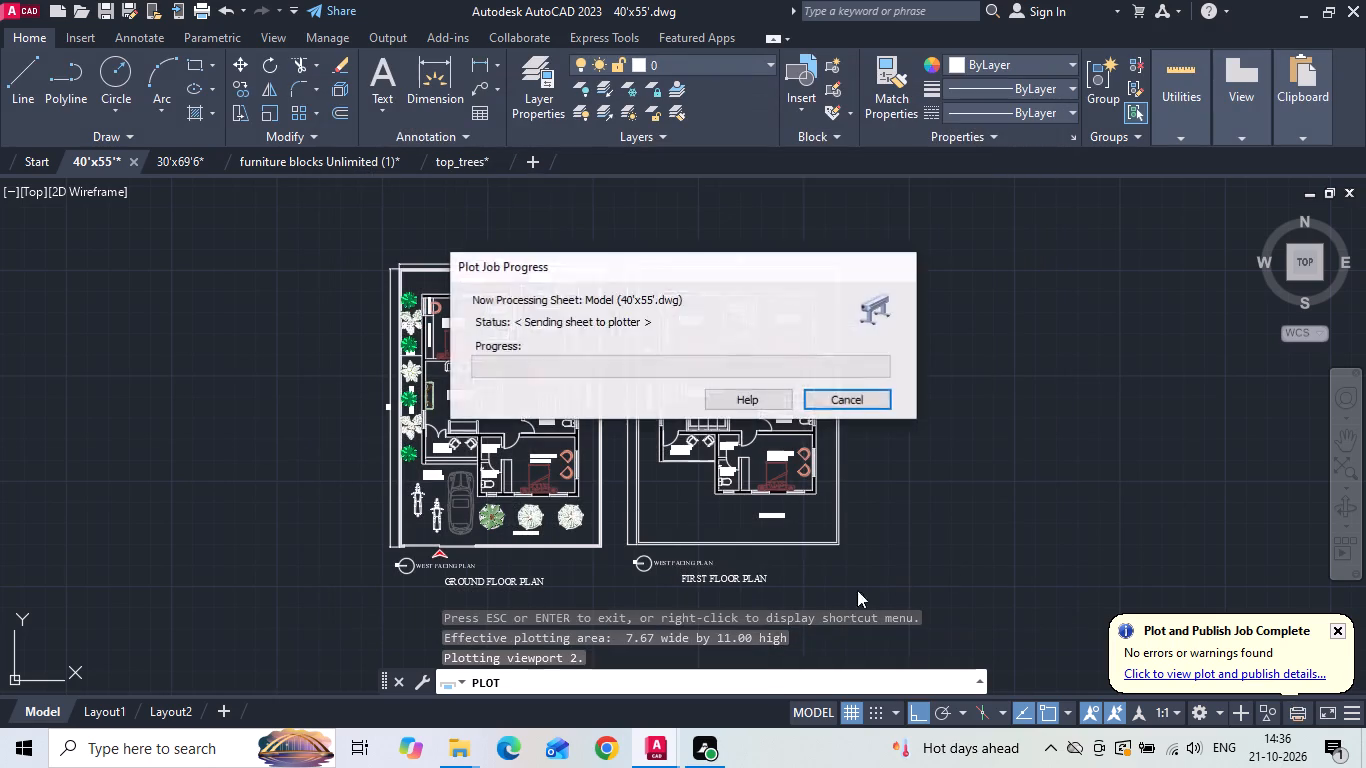
click(1365, 0)
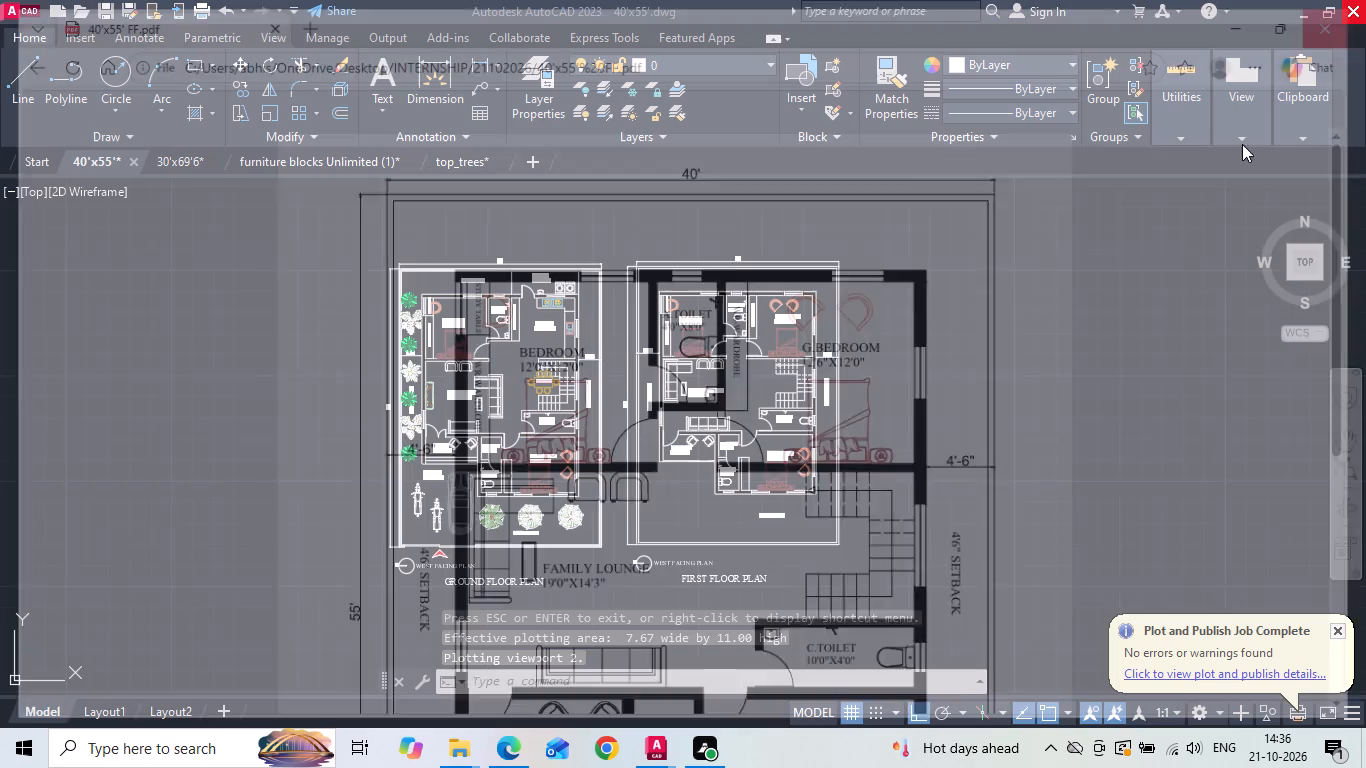
Turn off the command log file with LOGFILEOFF.
click(616, 675)
text(LOG)
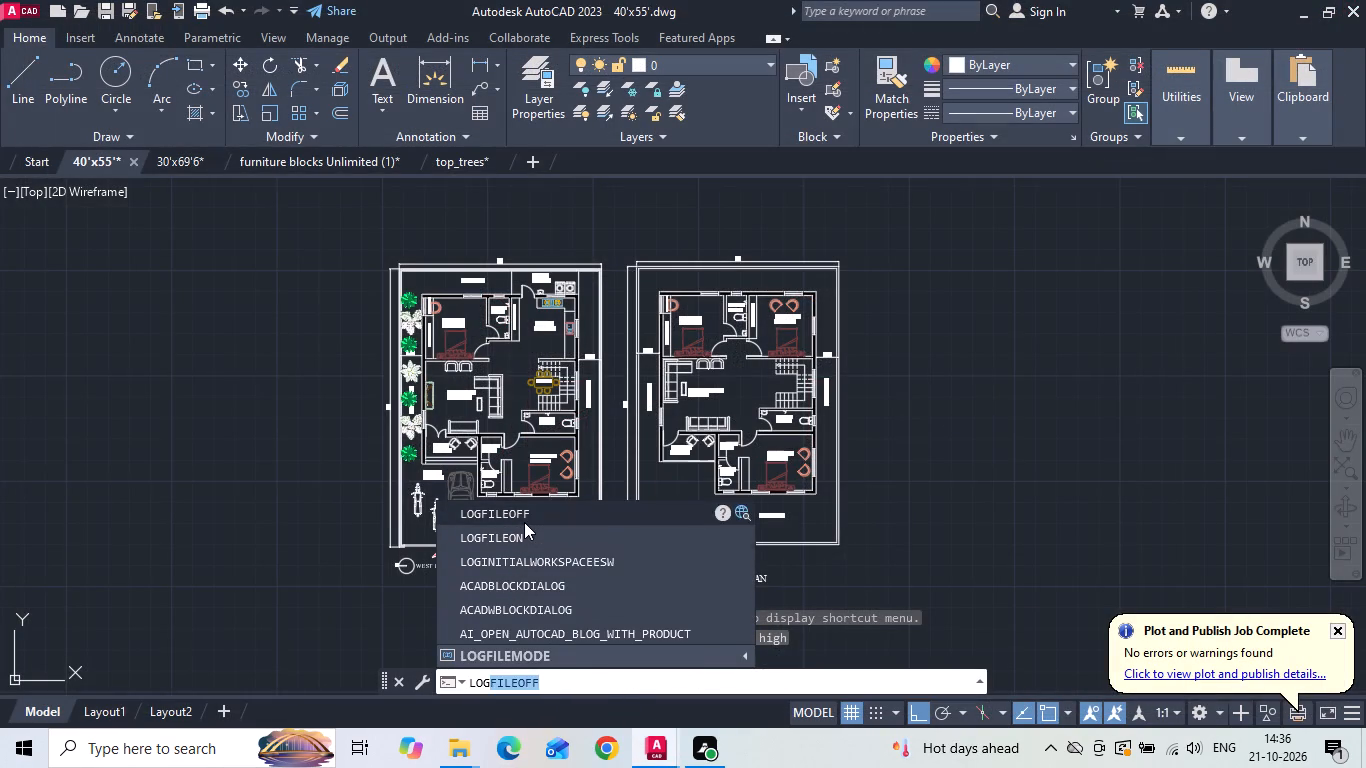
click(524, 520)
Save the 40'x55' drawing.
key(ctrl+s)
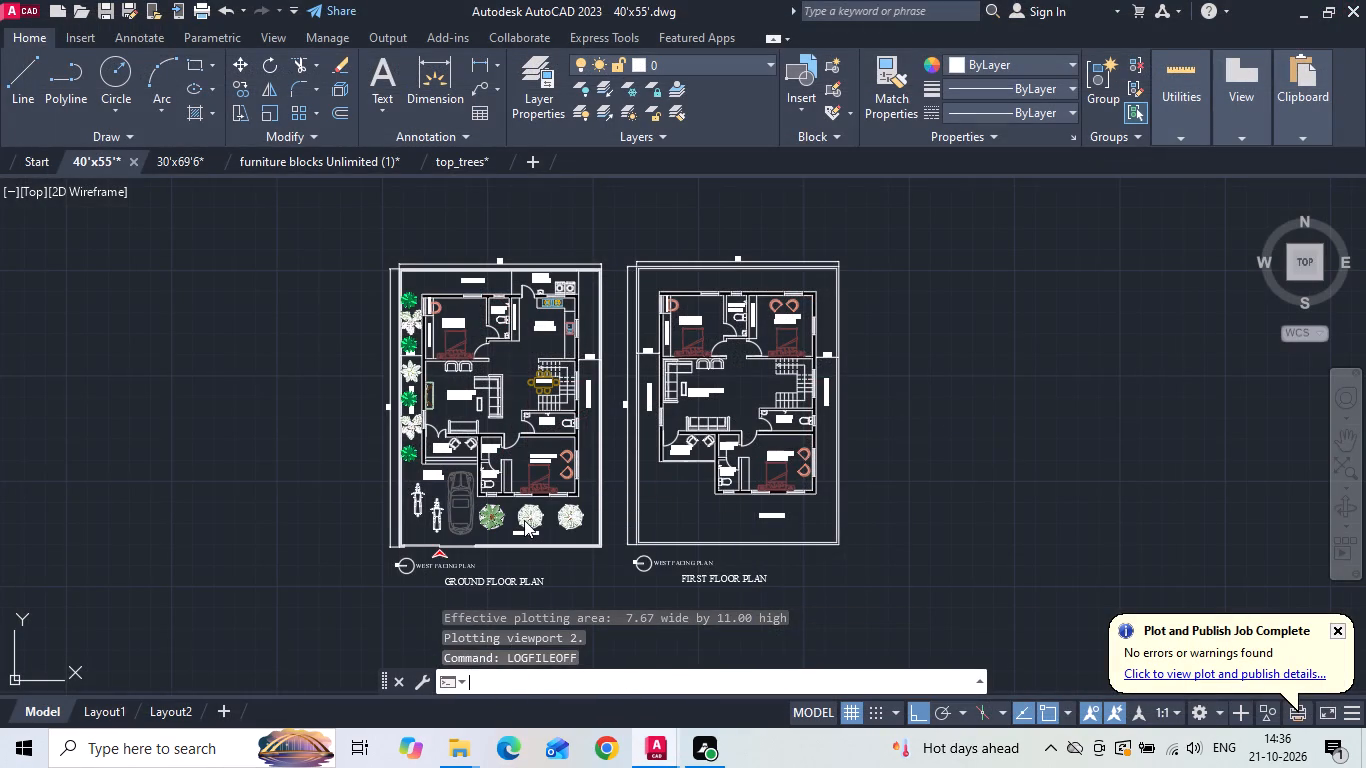
key(ctrl+s)
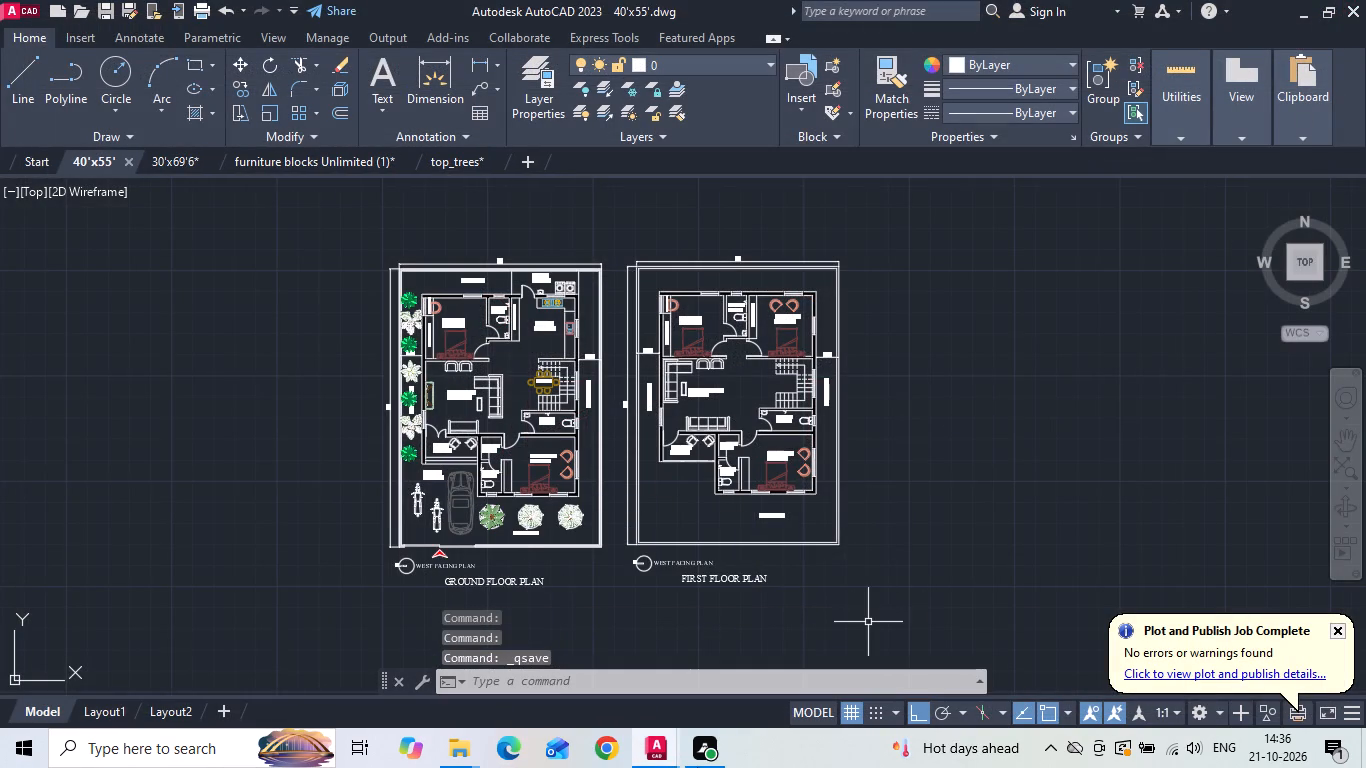